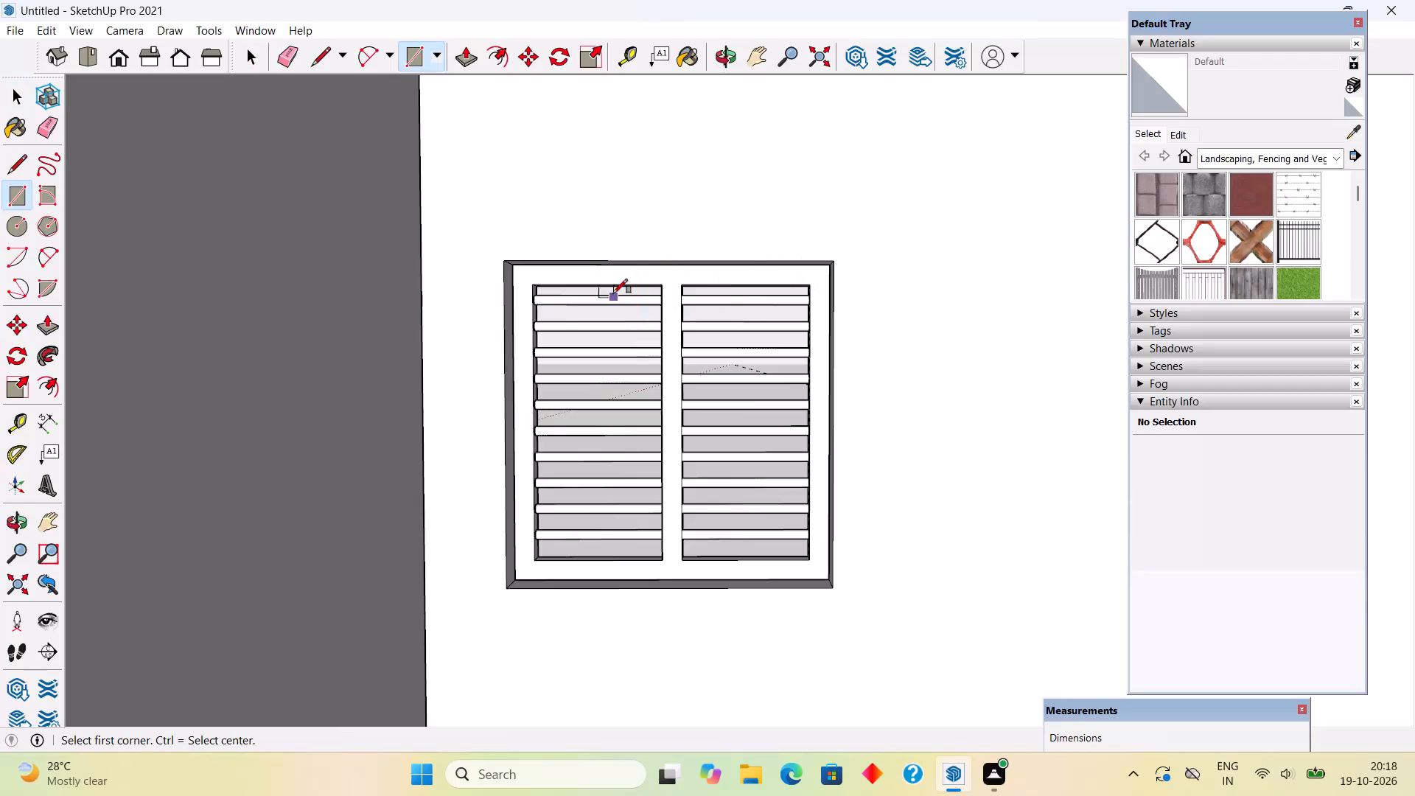
Draw a 3'6" by 3'6" rectangle across the panes on the inside of the side window and make it a group.
{"action": "left_click", "coordinate": [528, 286]}
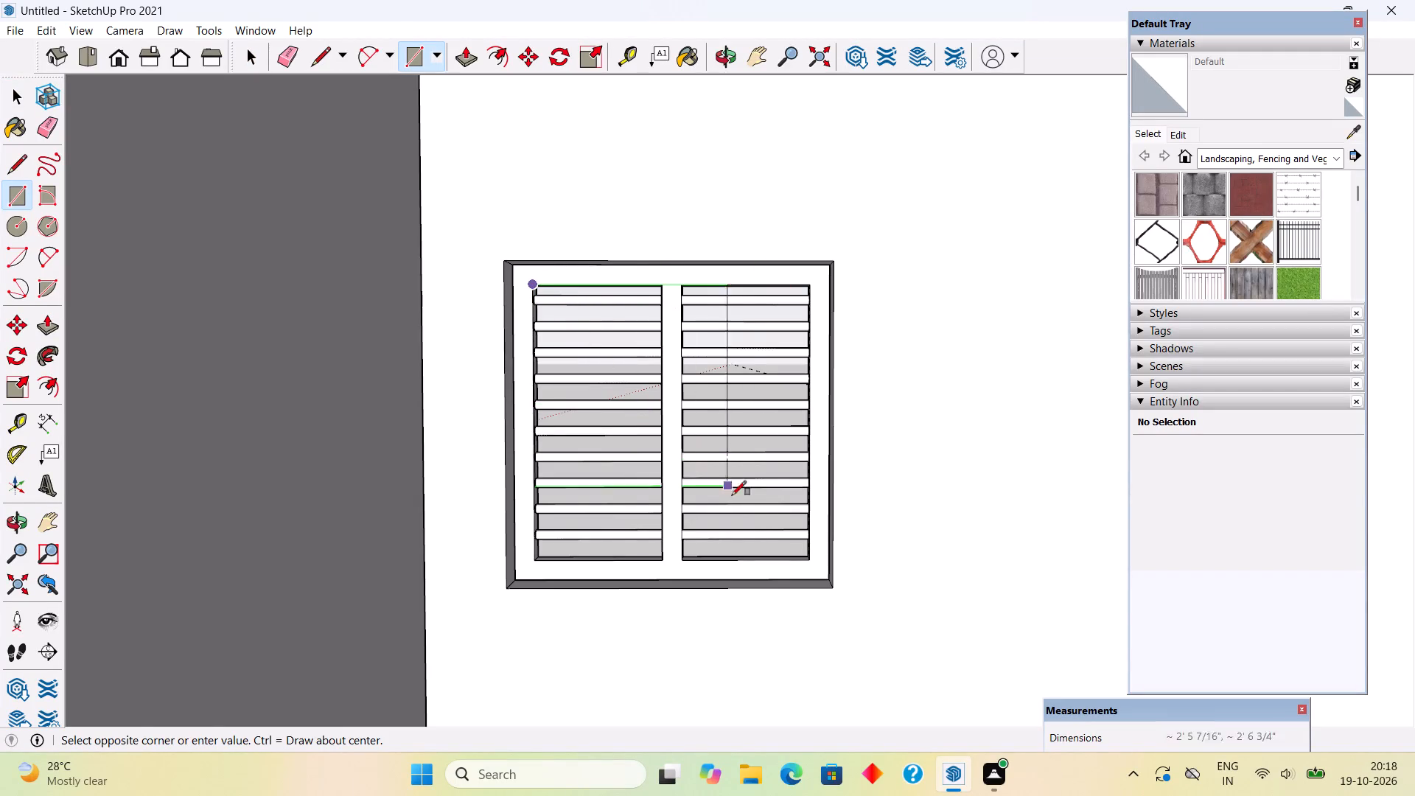
{"action": "left_click", "coordinate": [813, 559]}
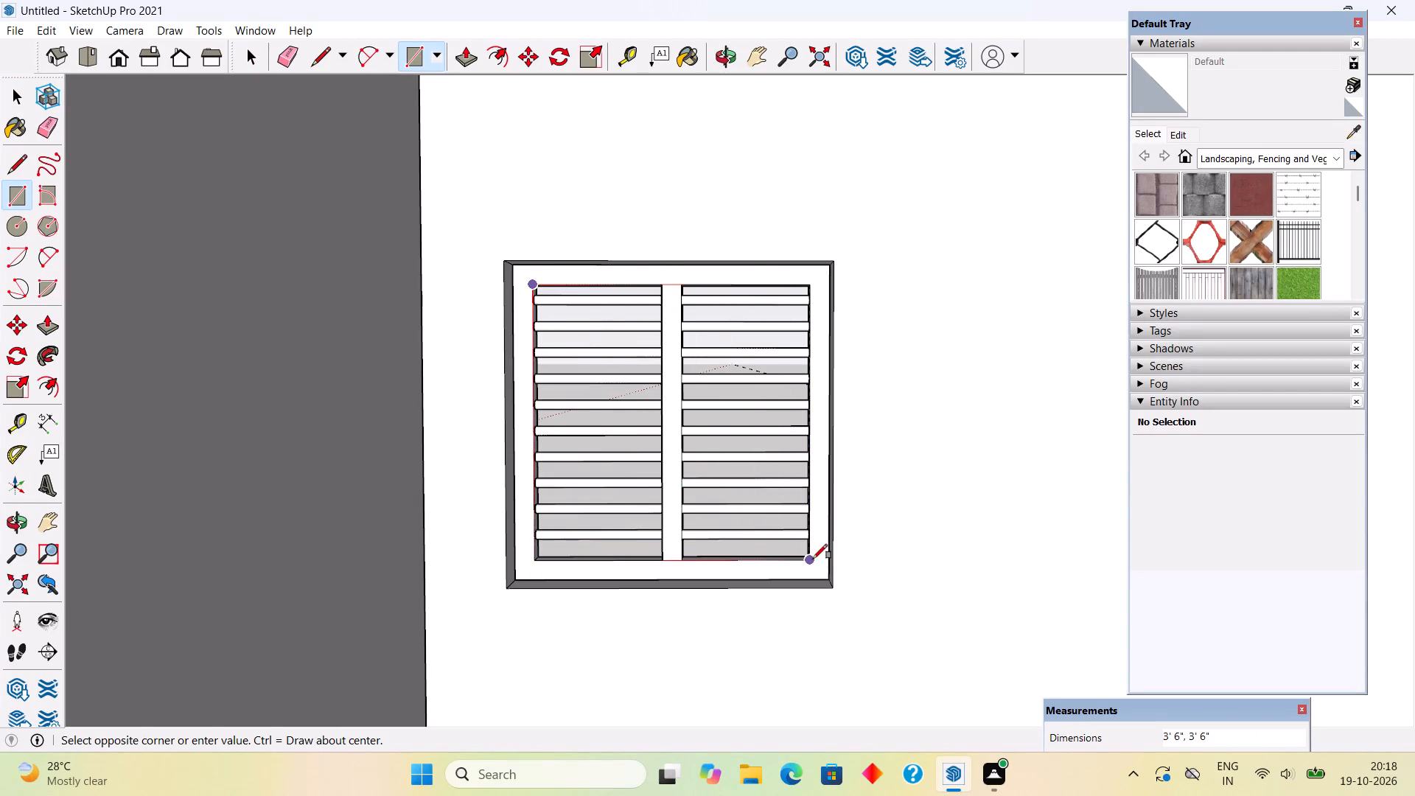
{"action": "key", "text": "space"}
{"action": "double_click", "coordinate": [728, 470]}
{"action": "double_click", "coordinate": [728, 470]}
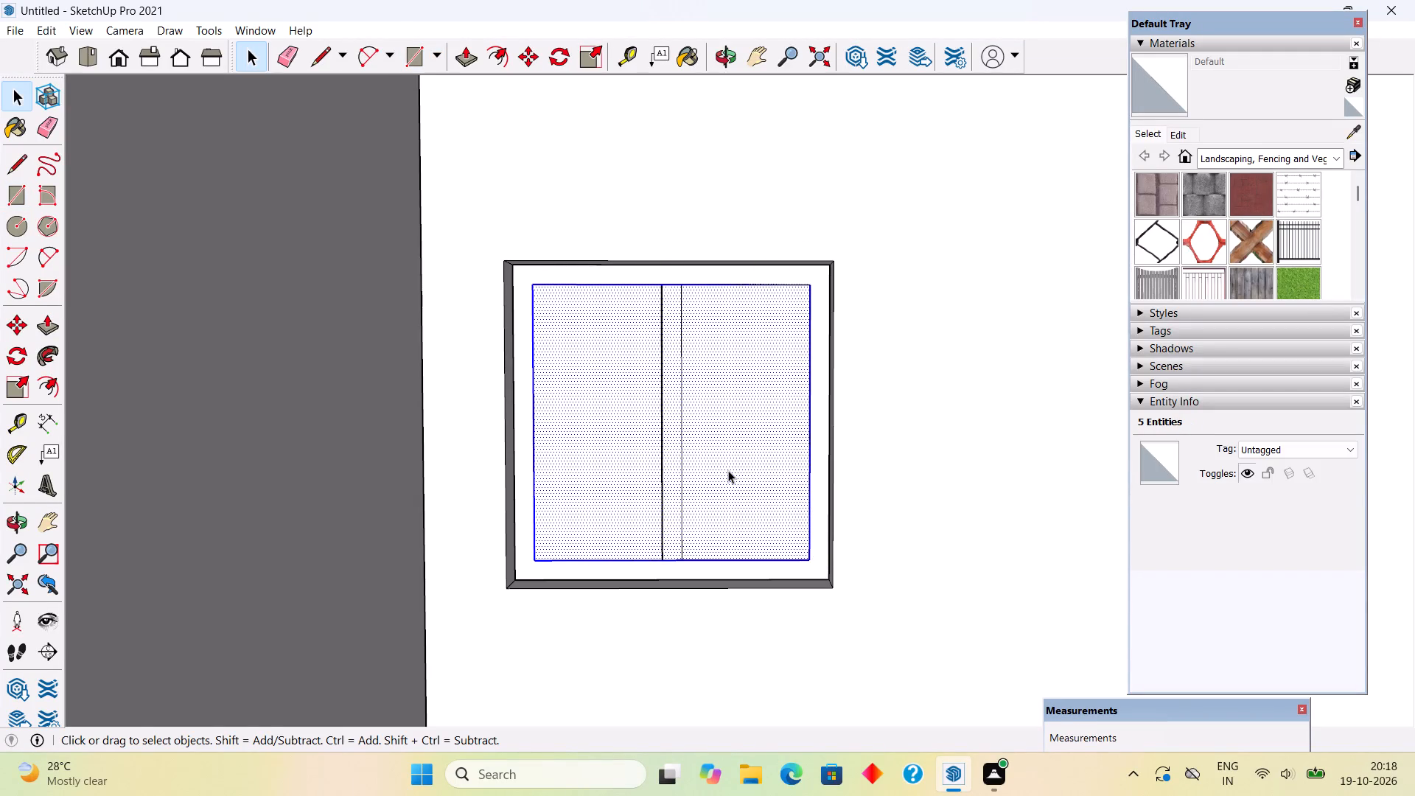
{"action": "right_click", "coordinate": [728, 470]}
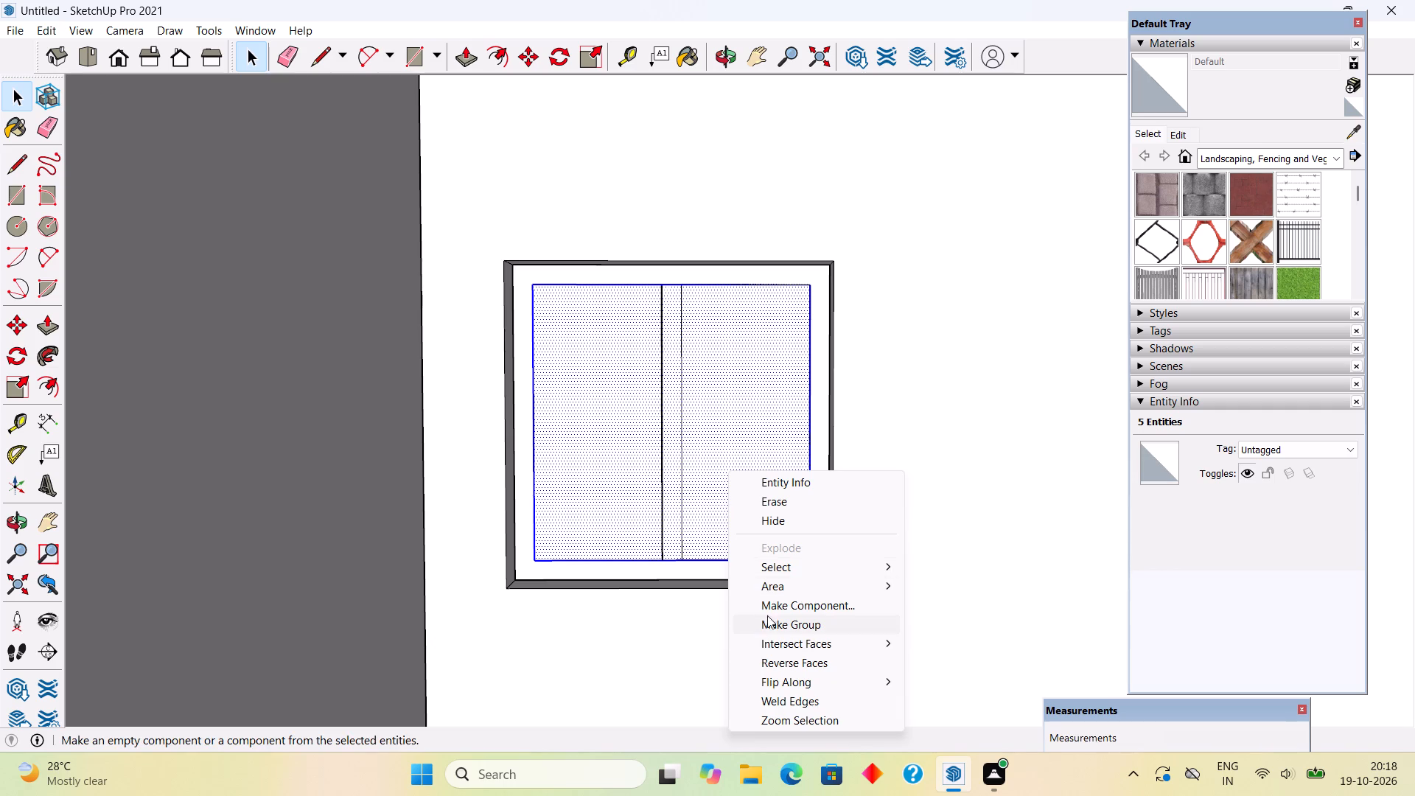
{"action": "left_click", "coordinate": [772, 629]}
{"action": "scroll", "coordinate": [757, 586], "scroll_direction": "down", "scroll_amount": 11}
{"action": "left_click", "coordinate": [835, 310]}
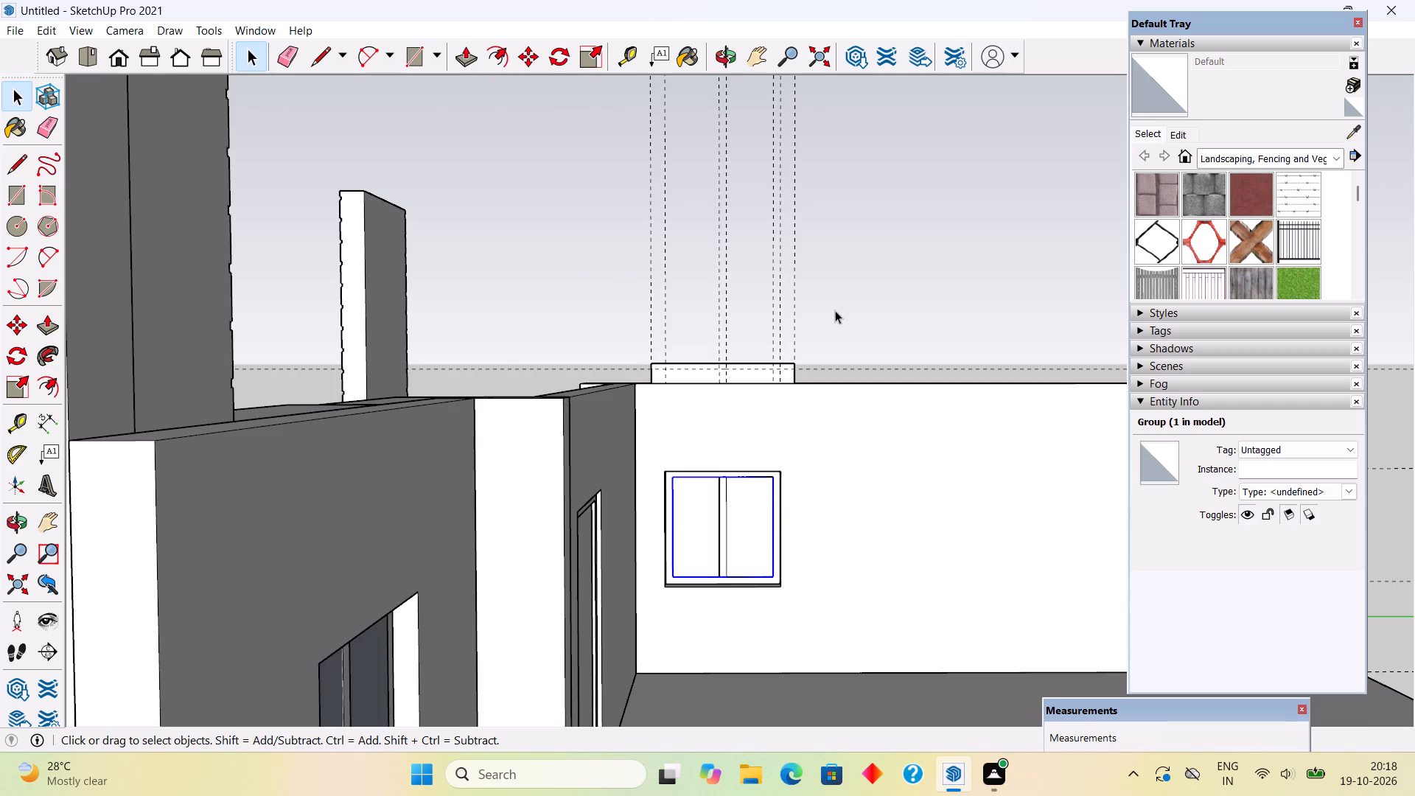
Examine the side wall, its projecting window surround and the front corner of the house from outside.
{"action": "middle_click_drag", "start_coordinate": [836, 333], "coordinate": [290, 315]}
{"action": "scroll", "coordinate": [343, 308], "scroll_direction": "down", "scroll_amount": 1}
{"action": "middle_click_drag", "start_coordinate": [605, 391], "coordinate": [292, 371]}
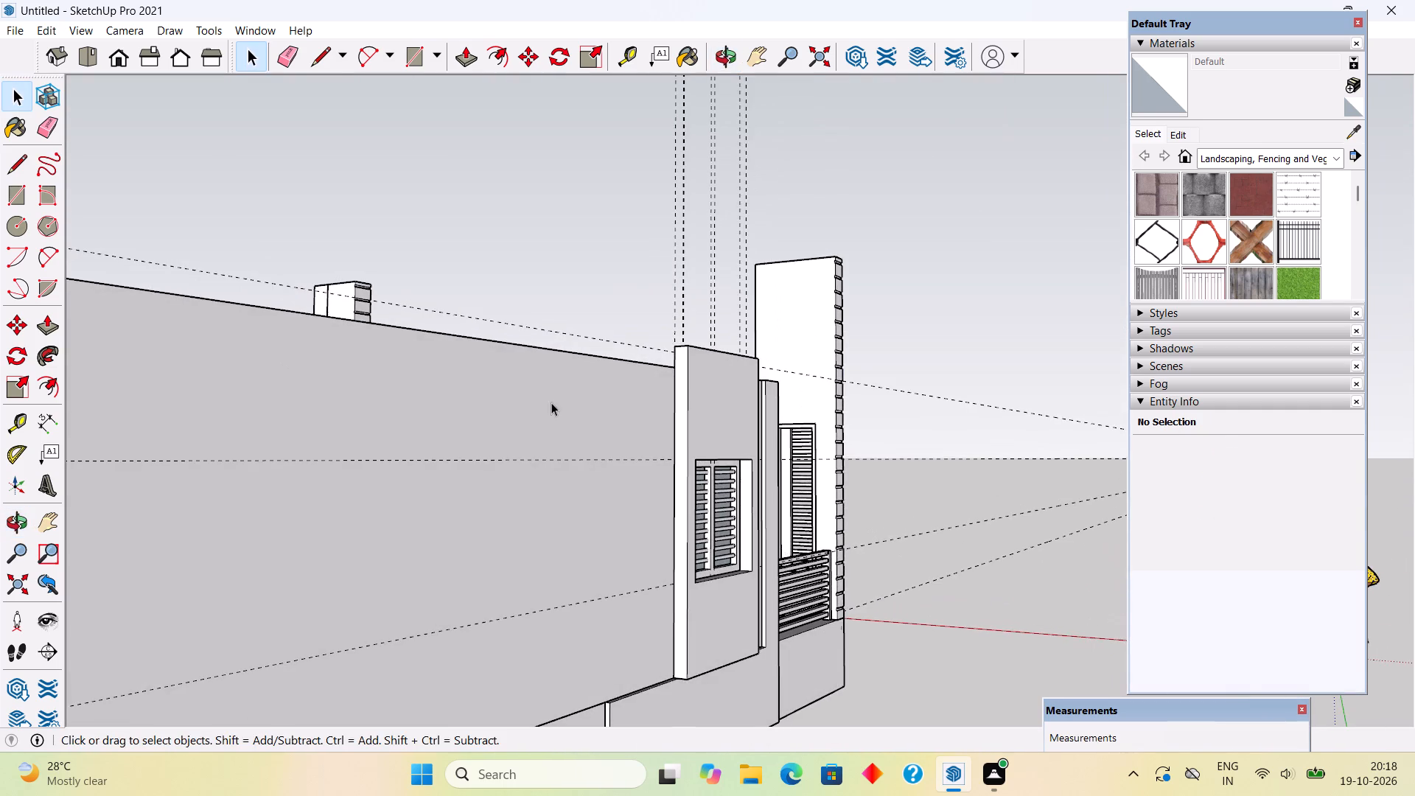
{"action": "middle_click_drag", "start_coordinate": [514, 403], "coordinate": [132, 358]}
{"action": "scroll", "coordinate": [339, 371], "scroll_direction": "down", "scroll_amount": 4}
{"action": "middle_click_drag", "start_coordinate": [363, 361], "coordinate": [371, 391]}
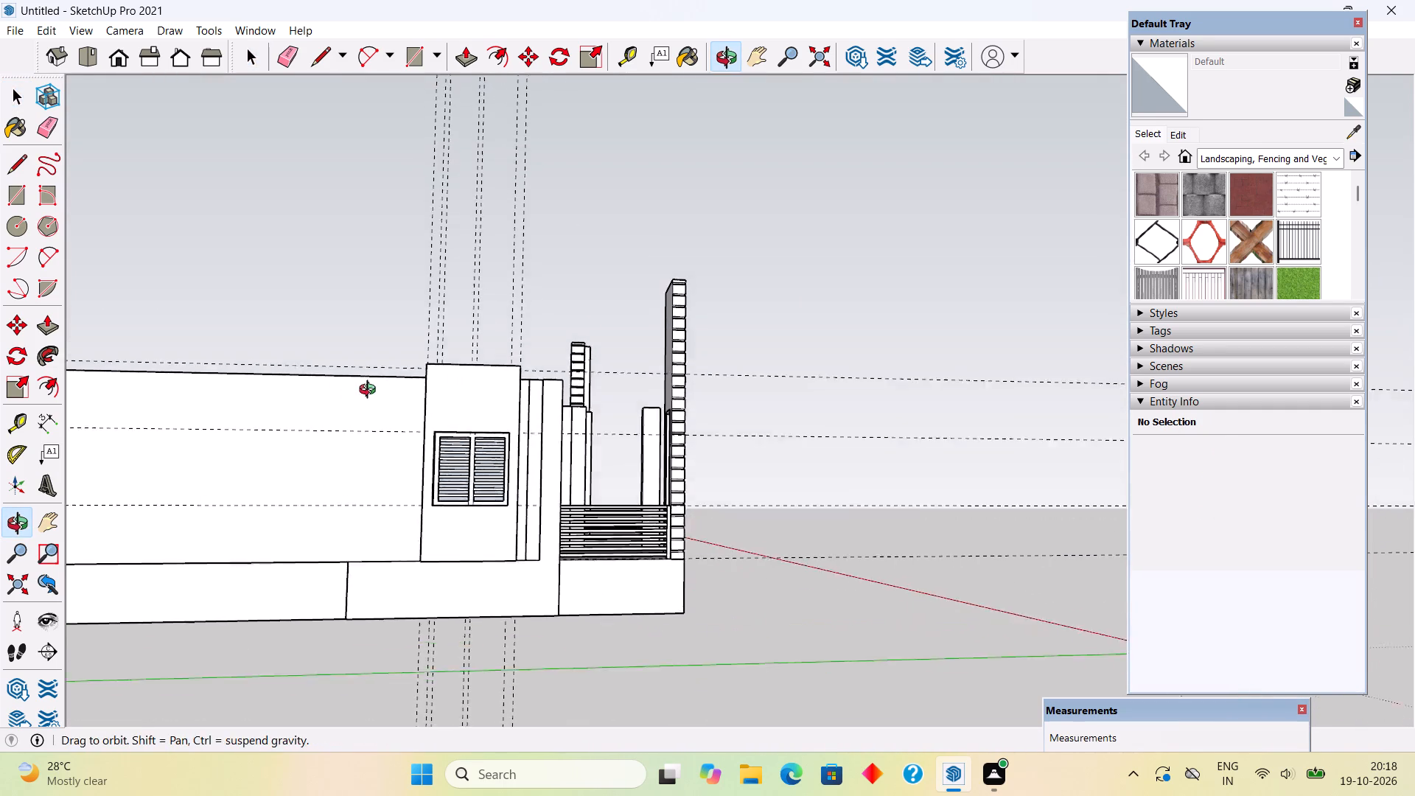
{"action": "middle_click_drag", "start_coordinate": [371, 391], "coordinate": [377, 412]}
{"action": "scroll", "coordinate": [377, 412], "scroll_direction": "down", "scroll_amount": 4}
{"action": "middle_click_drag", "start_coordinate": [377, 412], "coordinate": [416, 458]}
{"action": "scroll", "coordinate": [416, 458], "scroll_direction": "up", "scroll_amount": 4}
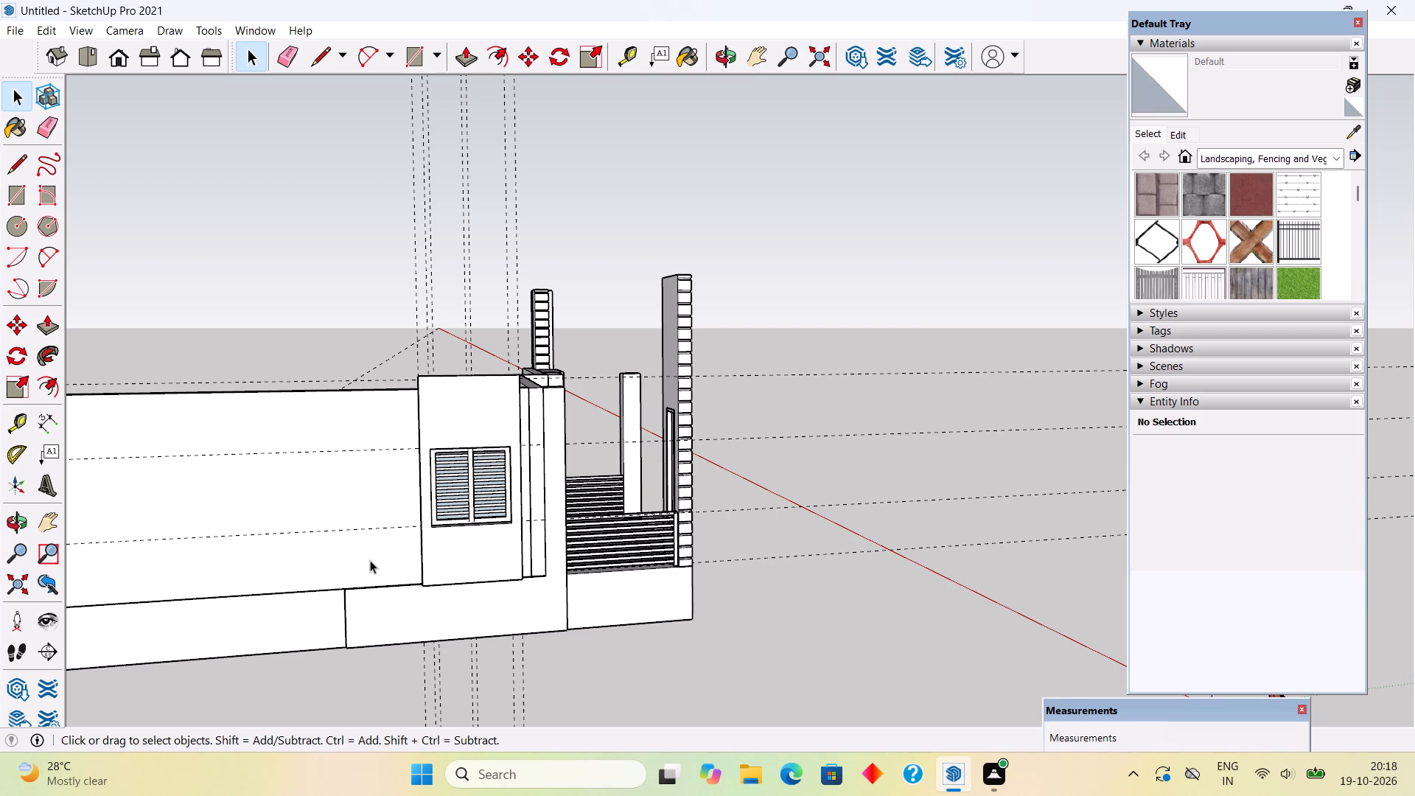
{"action": "scroll", "coordinate": [353, 594], "scroll_direction": "up", "scroll_amount": 1}
{"action": "middle_click_drag", "start_coordinate": [346, 593], "coordinate": [335, 524]}
{"action": "scroll", "coordinate": [335, 524], "scroll_direction": "up", "scroll_amount": 1}
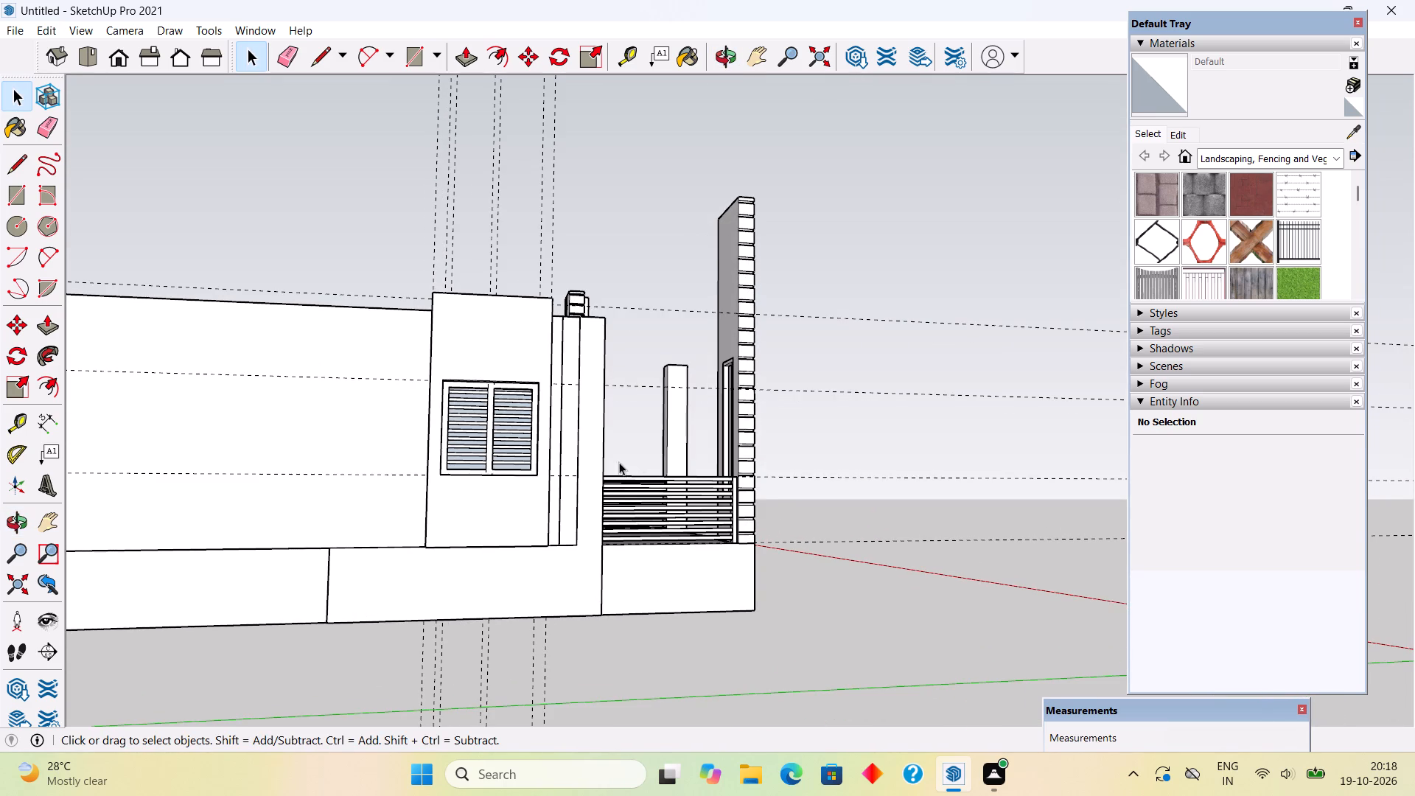
{"action": "scroll", "coordinate": [612, 461], "scroll_direction": "up", "scroll_amount": 1}
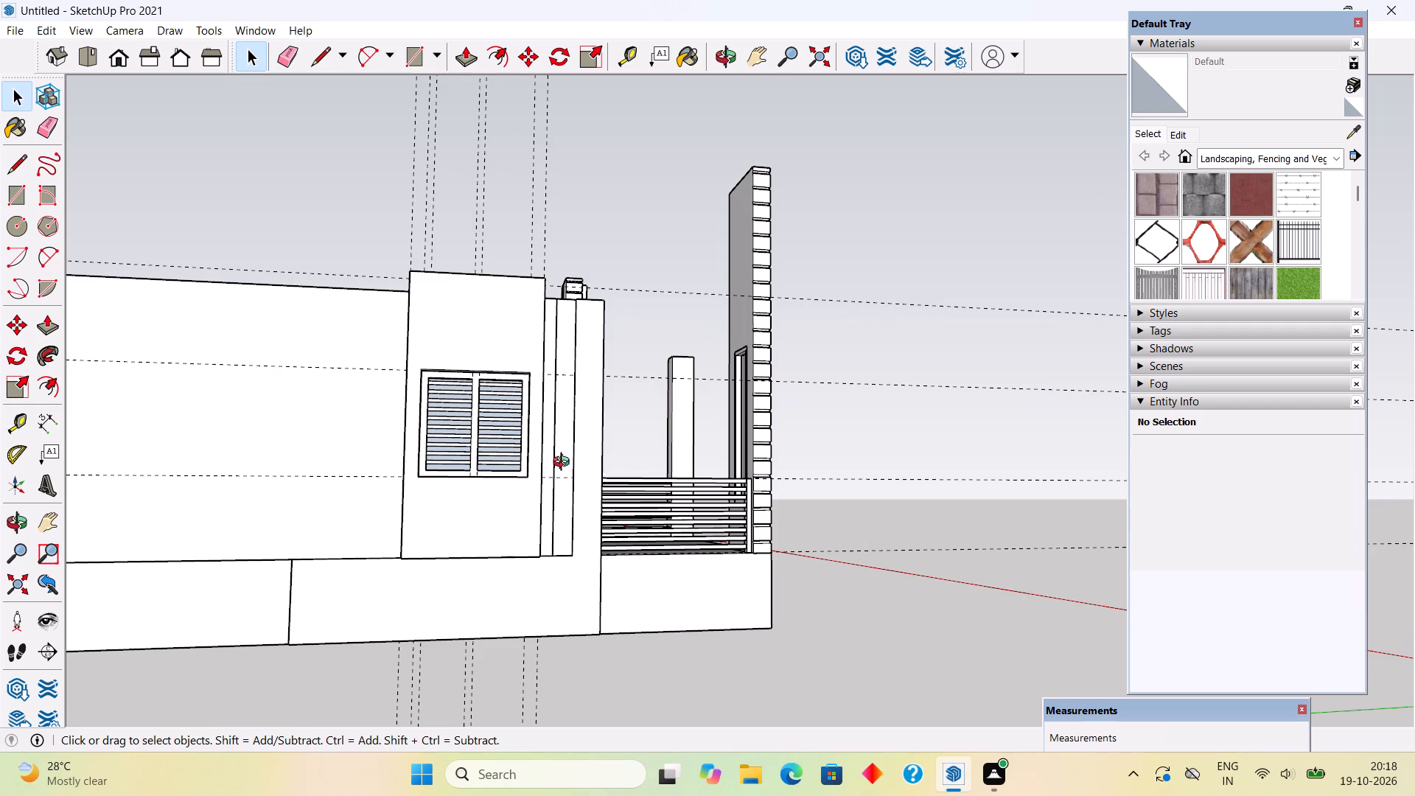
{"action": "middle_click_drag", "start_coordinate": [565, 464], "coordinate": [107, 500]}
{"action": "scroll", "coordinate": [422, 492], "scroll_direction": "up", "scroll_amount": 1}
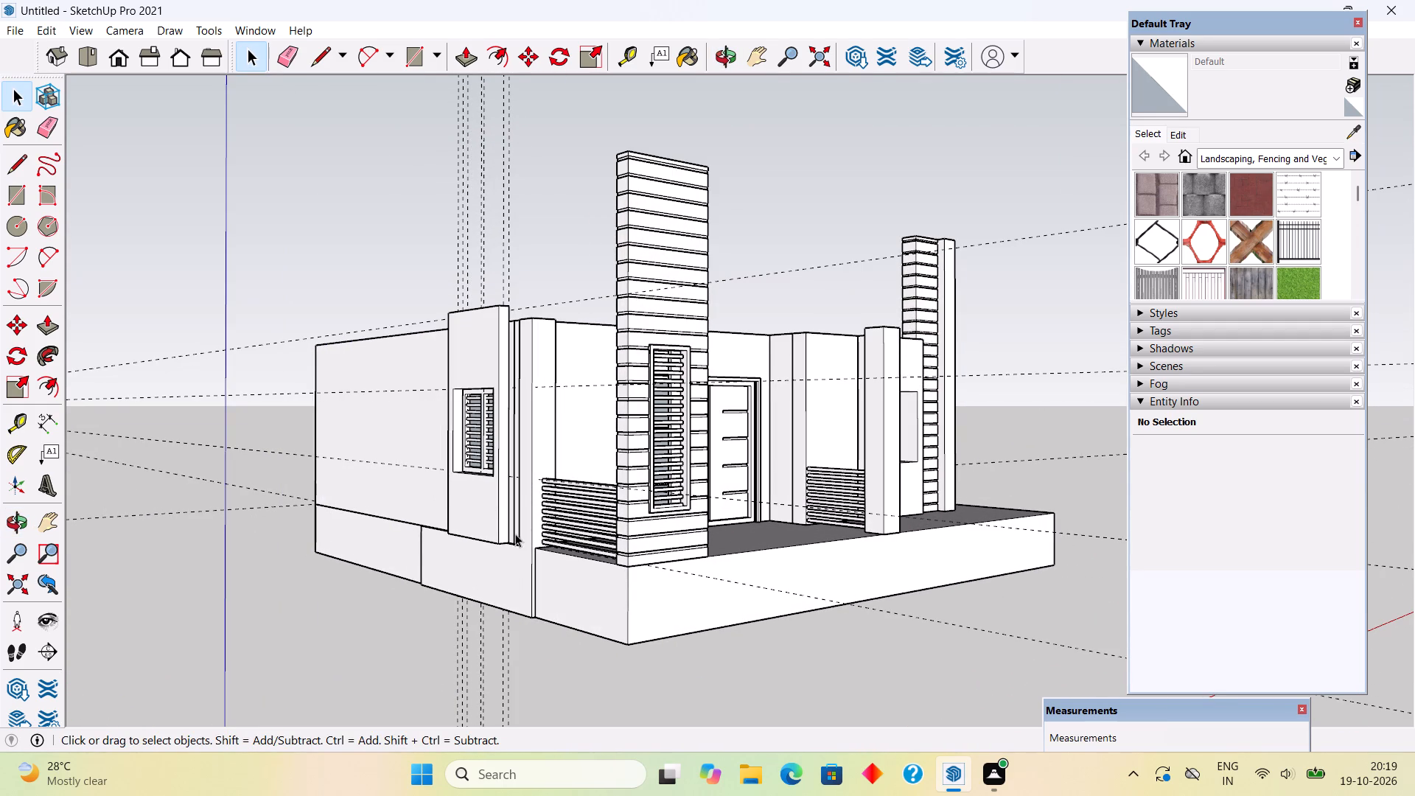
Inside the window surround group, Push/Pull the bottom face upward by 2.5'.
{"action": "middle_click_drag", "start_coordinate": [506, 523], "coordinate": [713, 366]}
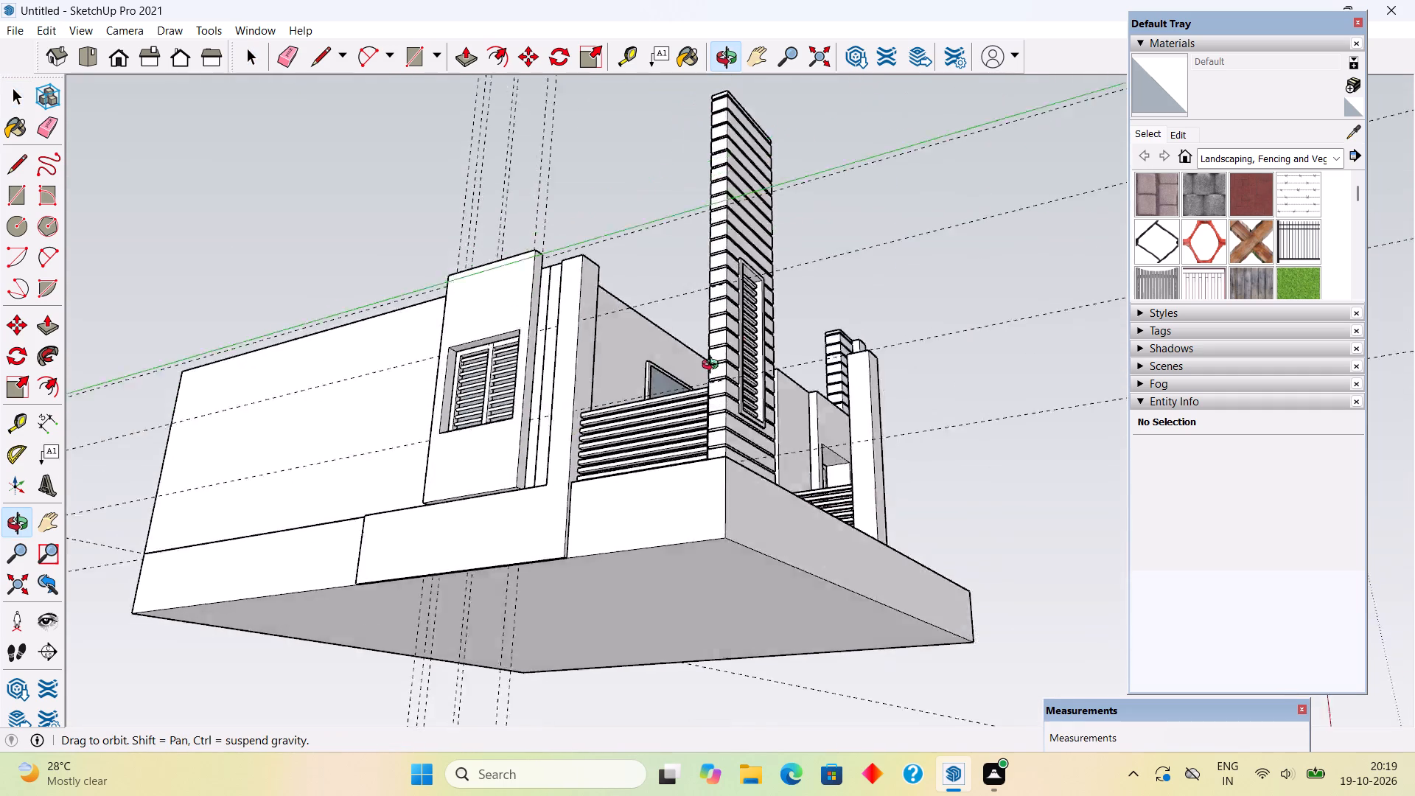
{"action": "middle_click_drag", "start_coordinate": [713, 366], "coordinate": [881, 395]}
{"action": "scroll", "coordinate": [704, 515], "scroll_direction": "up", "scroll_amount": 5}
{"action": "middle_click_drag", "start_coordinate": [457, 465], "coordinate": [629, 406]}
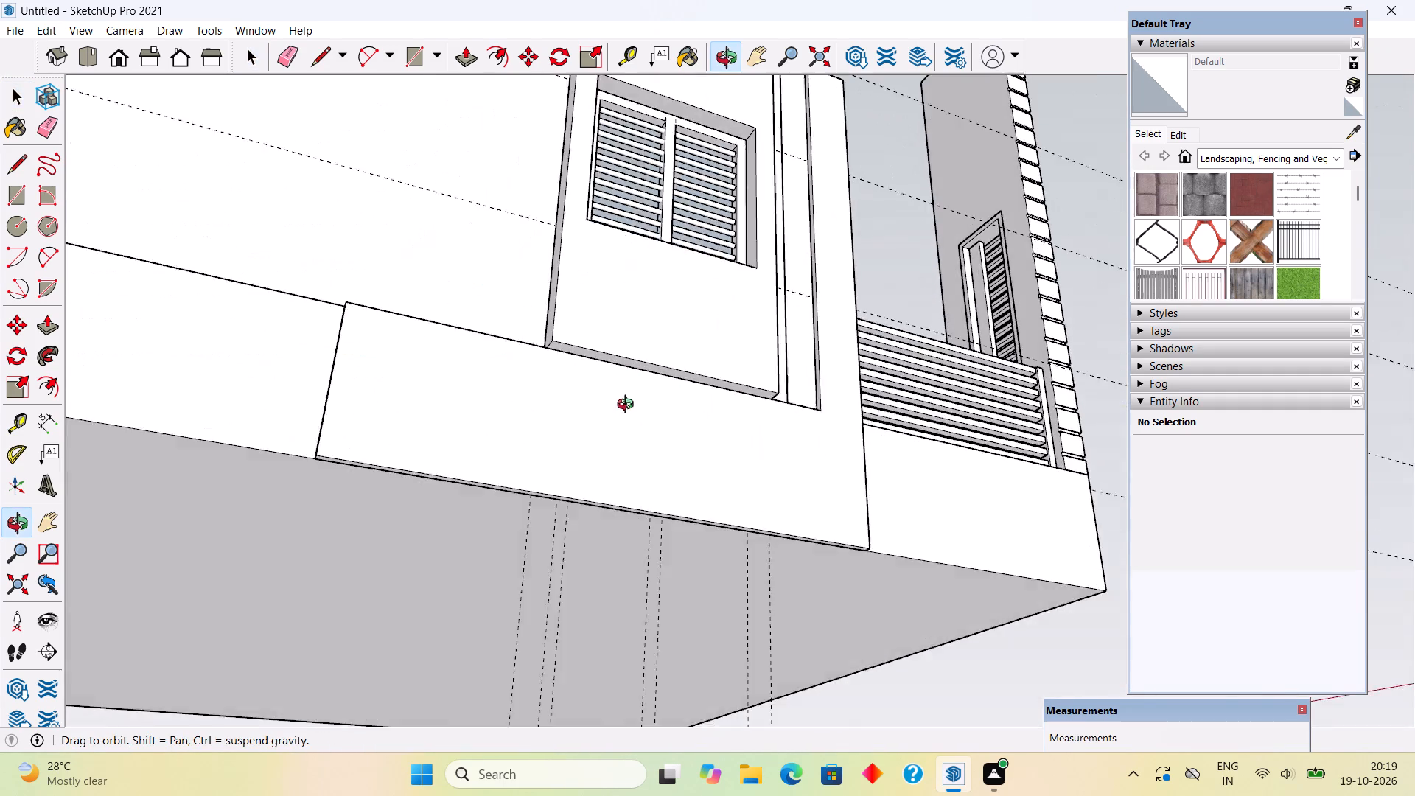
{"action": "middle_click_drag", "start_coordinate": [629, 406], "coordinate": [676, 476]}
{"action": "triple_click", "coordinate": [664, 408]}
{"action": "scroll", "coordinate": [699, 529], "scroll_direction": "up", "scroll_amount": 1}
{"action": "middle_click_drag", "start_coordinate": [700, 529], "coordinate": [705, 458]}
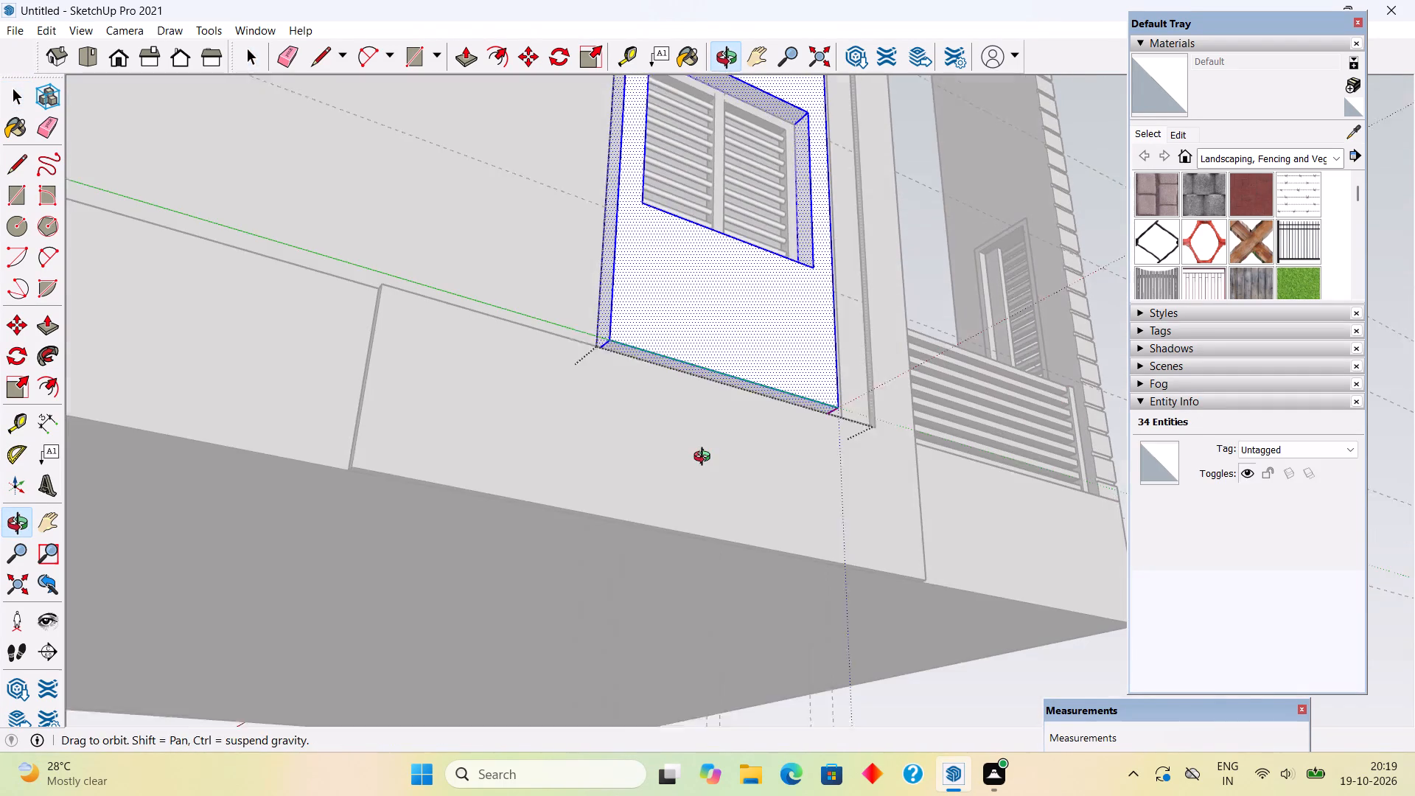
{"action": "middle_click_drag", "start_coordinate": [705, 458], "coordinate": [705, 455]}
{"action": "key", "text": "p"}
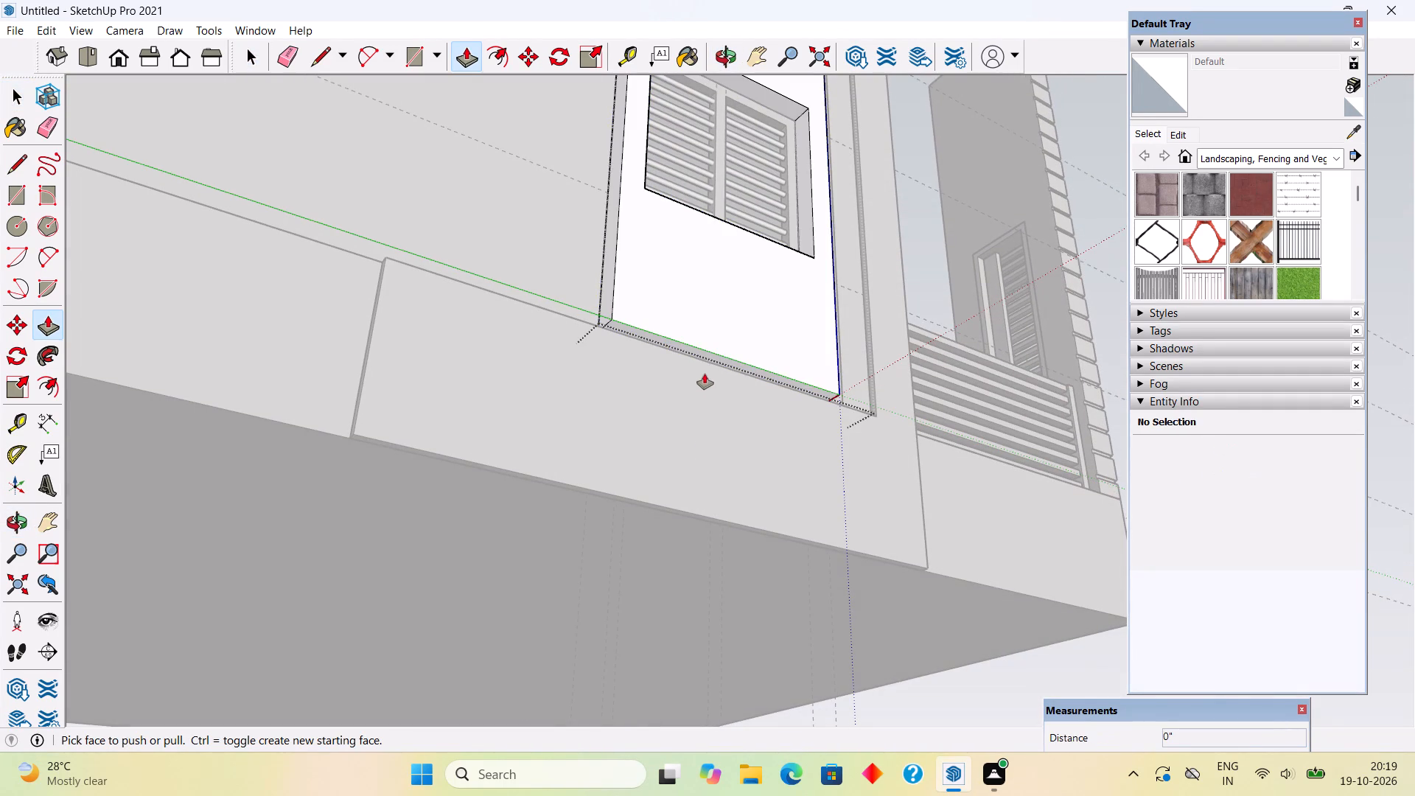
{"action": "left_click", "coordinate": [705, 355]}
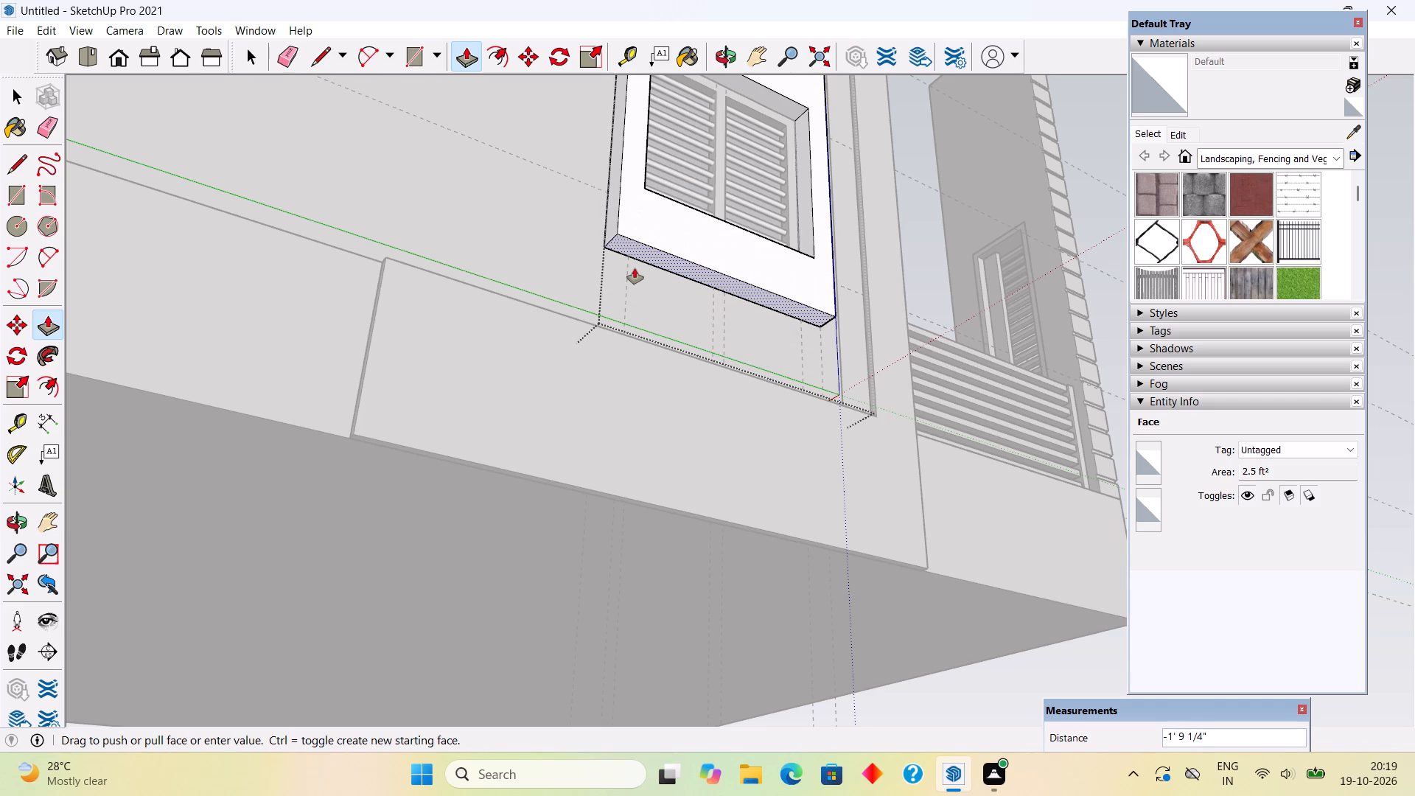
{"action": "type", "text": "2.5'"}
{"action": "key", "text": "Return"}
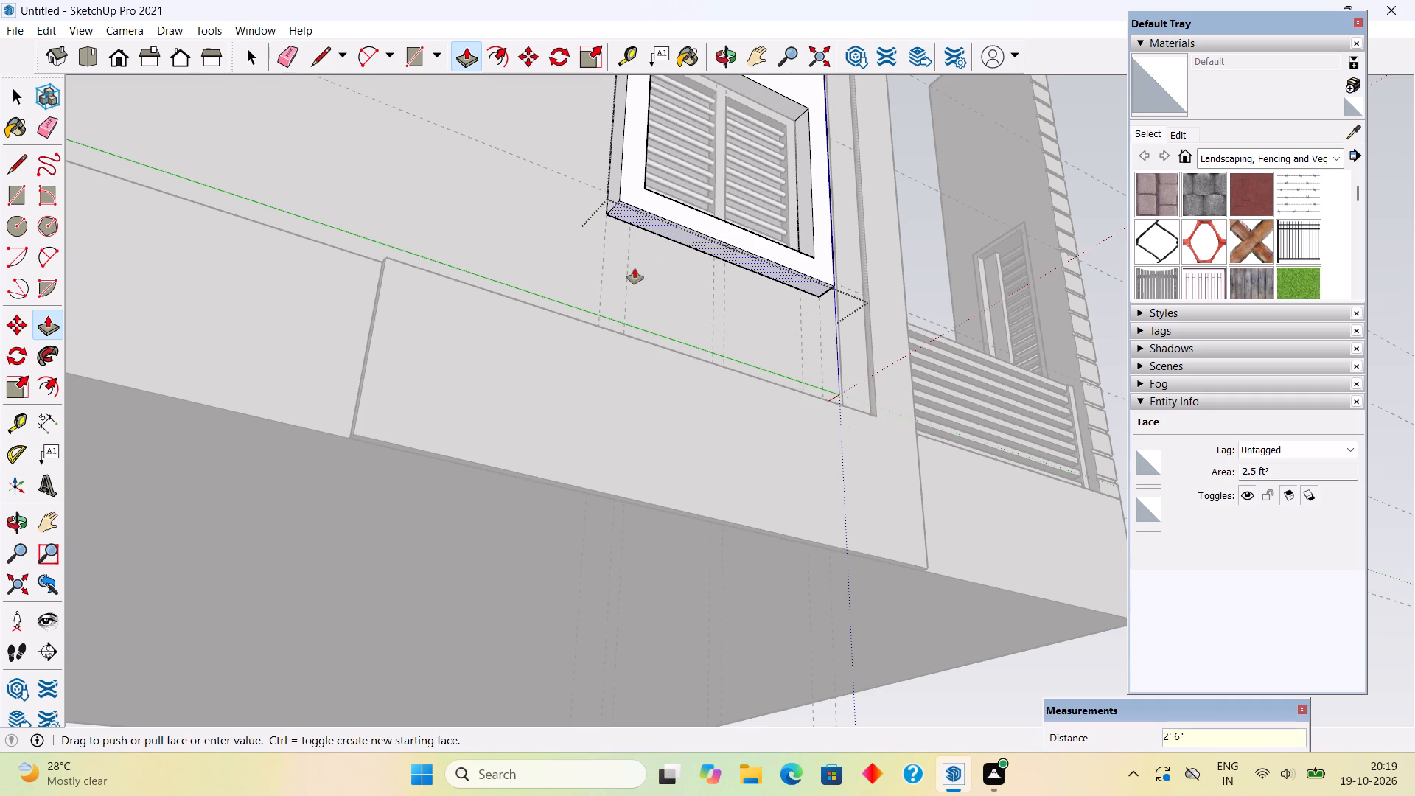
{"action": "key", "text": "space"}
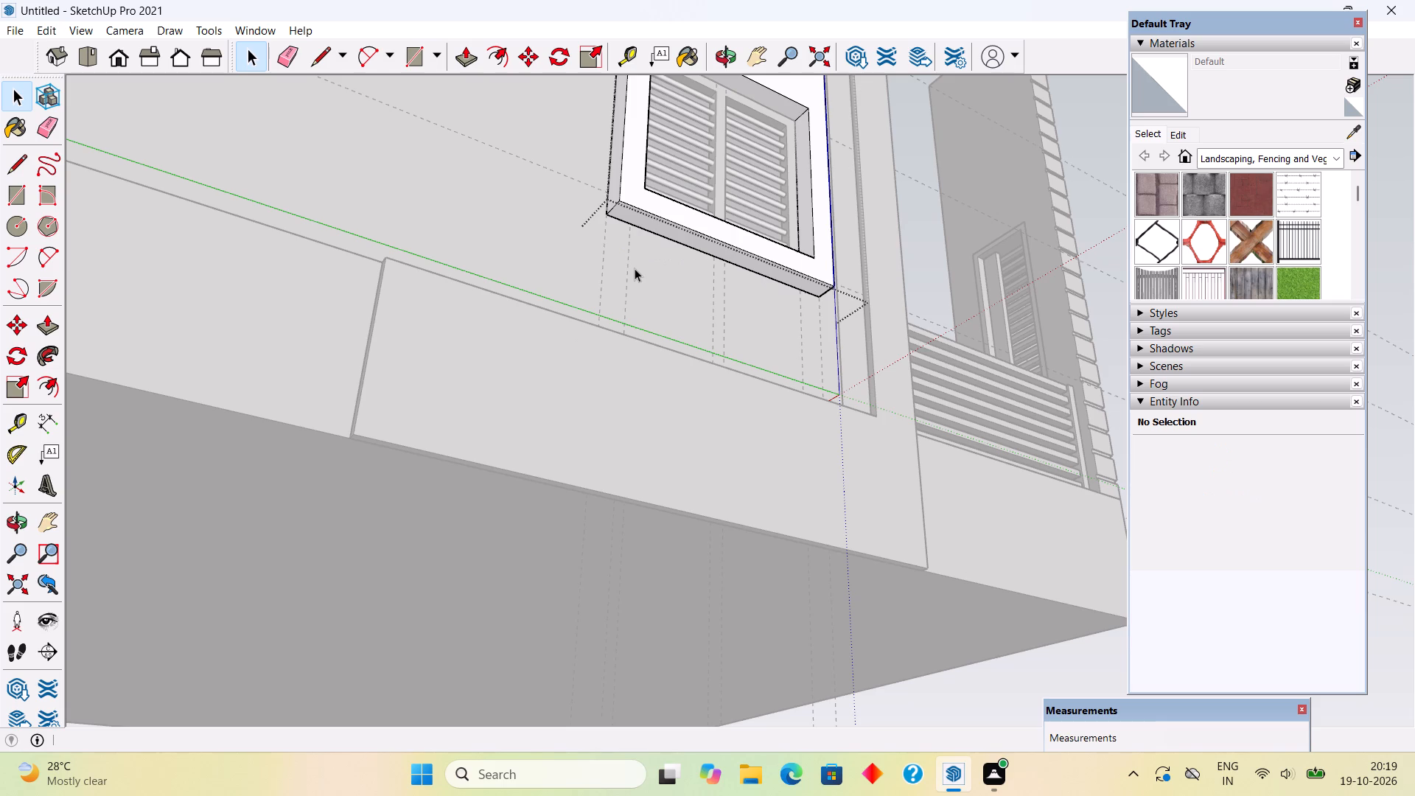
{"action": "key", "text": "space"}
{"action": "scroll", "coordinate": [552, 545], "scroll_direction": "down", "scroll_amount": 11}
{"action": "left_click", "coordinate": [738, 262]}
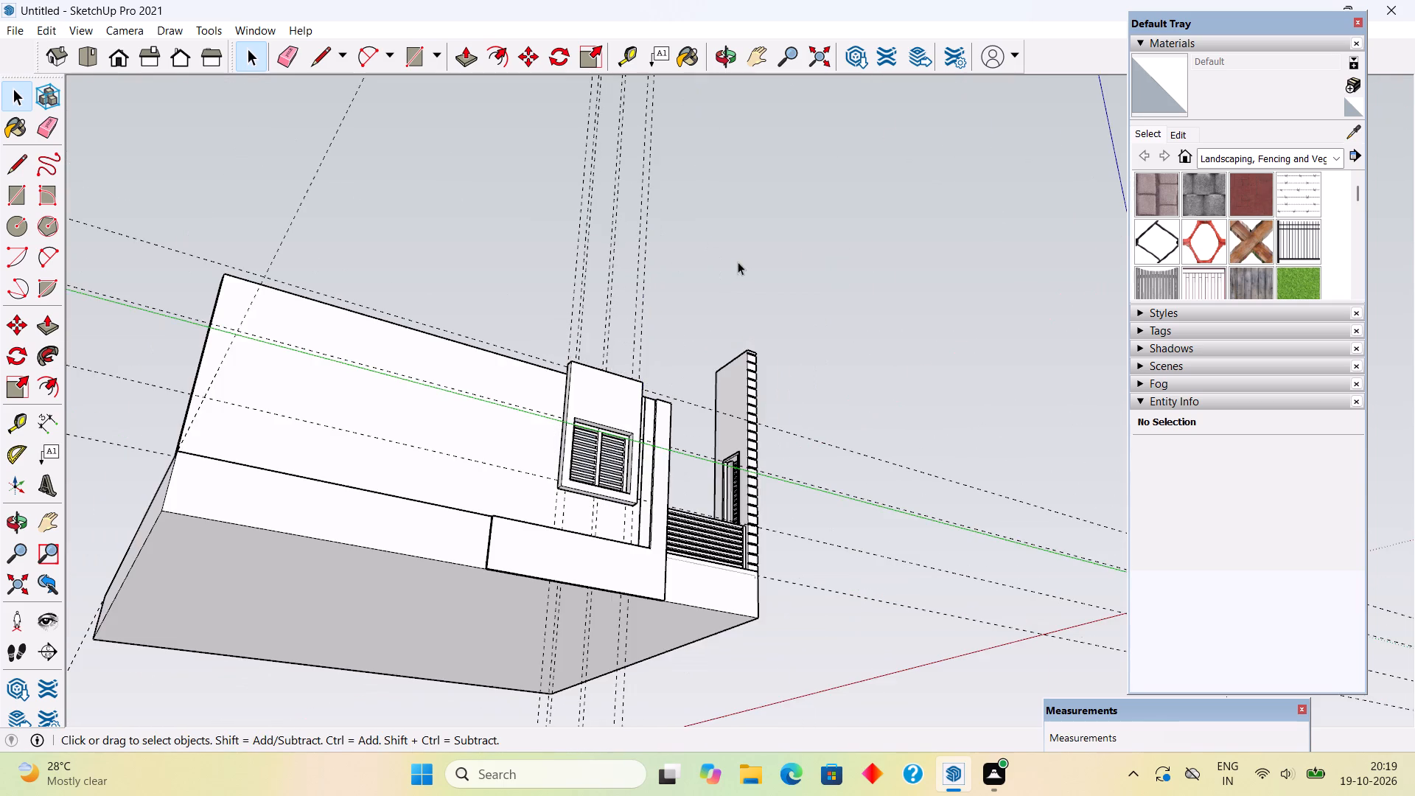
Inside the window surround group, Push/Pull the front face outward from the side wall by 2".
{"action": "middle_click_drag", "start_coordinate": [635, 366], "coordinate": [116, 587]}
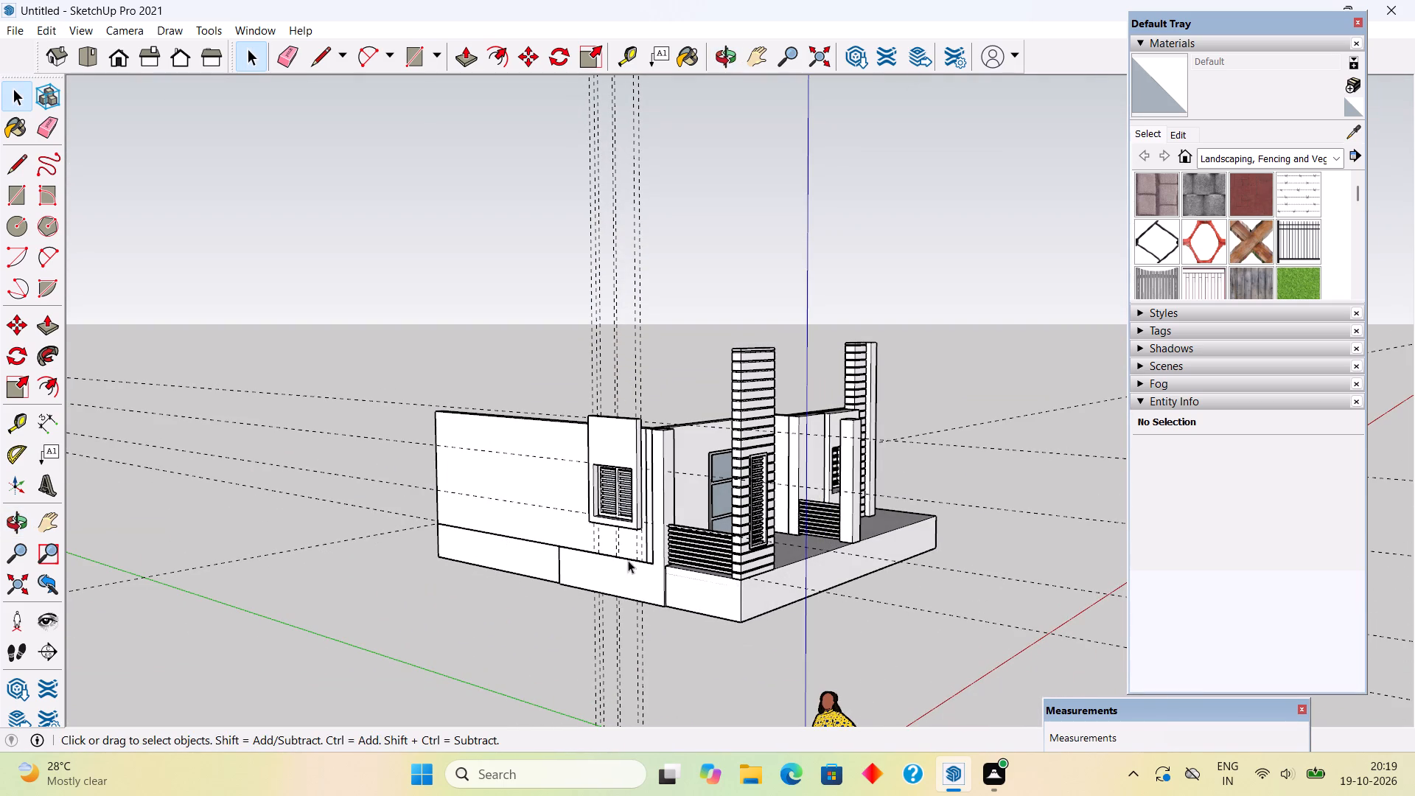
{"action": "middle_click_drag", "start_coordinate": [528, 556], "coordinate": [355, 495]}
{"action": "scroll", "coordinate": [525, 503], "scroll_direction": "up", "scroll_amount": 6}
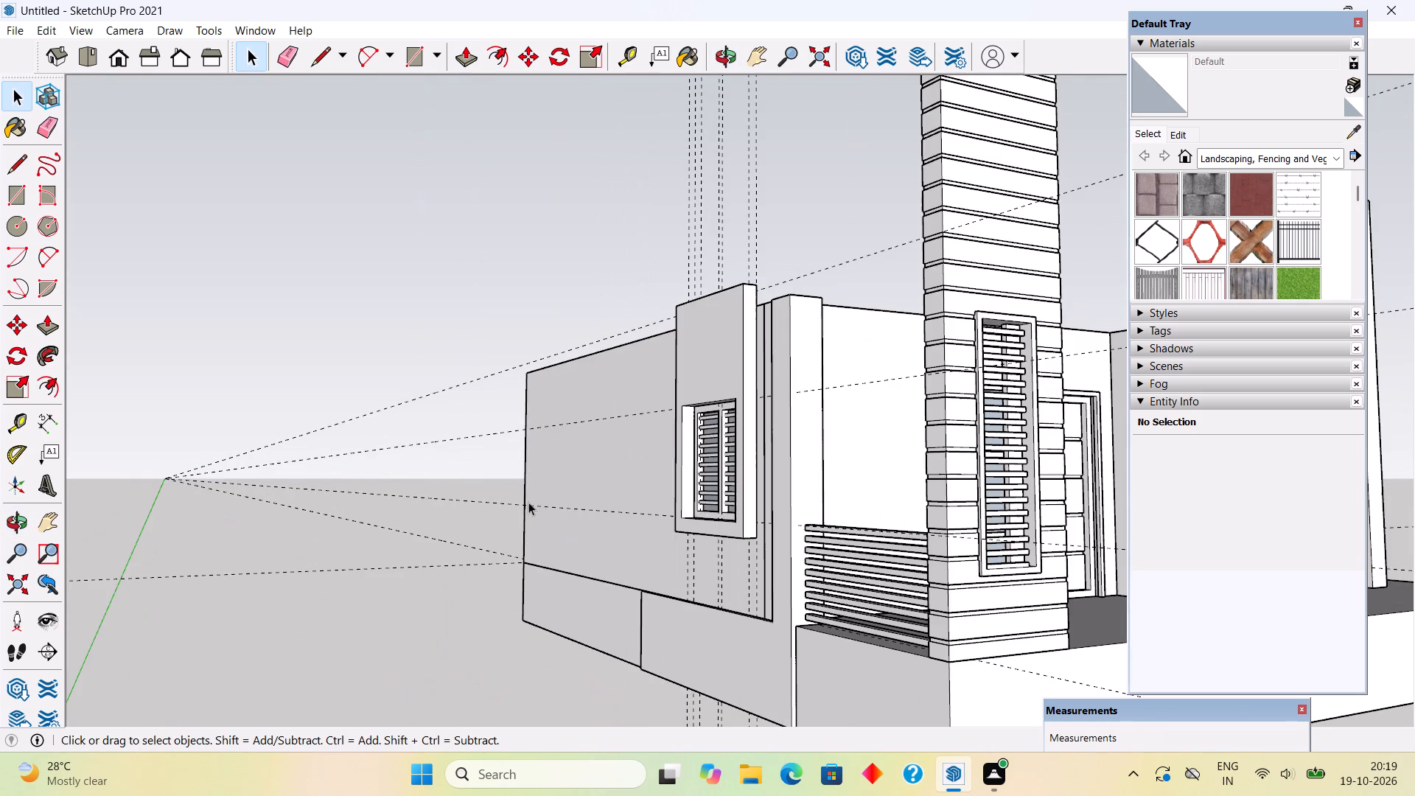
{"action": "middle_click_drag", "start_coordinate": [769, 459], "coordinate": [686, 432]}
{"action": "scroll", "coordinate": [685, 432], "scroll_direction": "up", "scroll_amount": 4}
{"action": "left_click", "coordinate": [736, 337]}
{"action": "triple_click", "coordinate": [736, 337]}
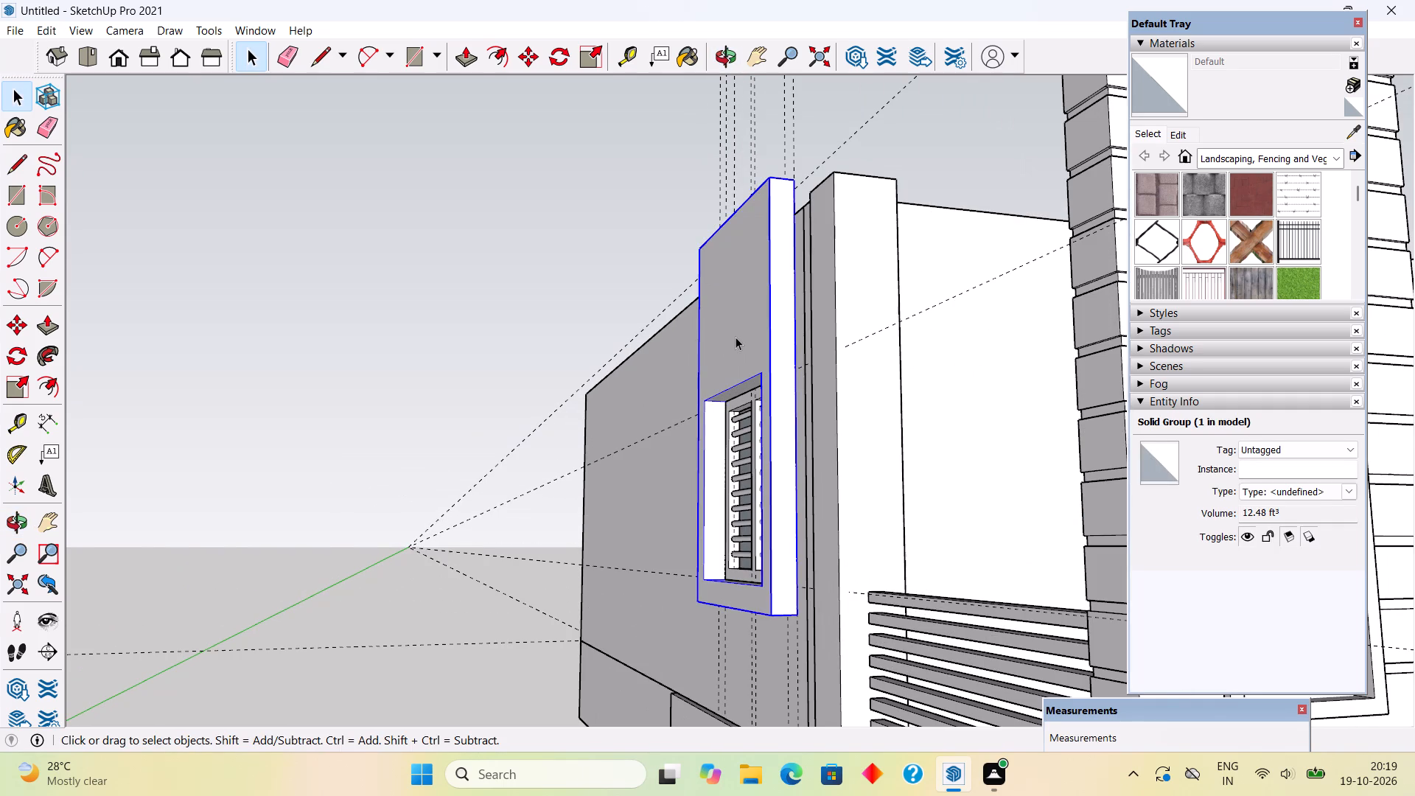
{"action": "key", "text": "p"}
{"action": "left_click", "coordinate": [737, 339]}
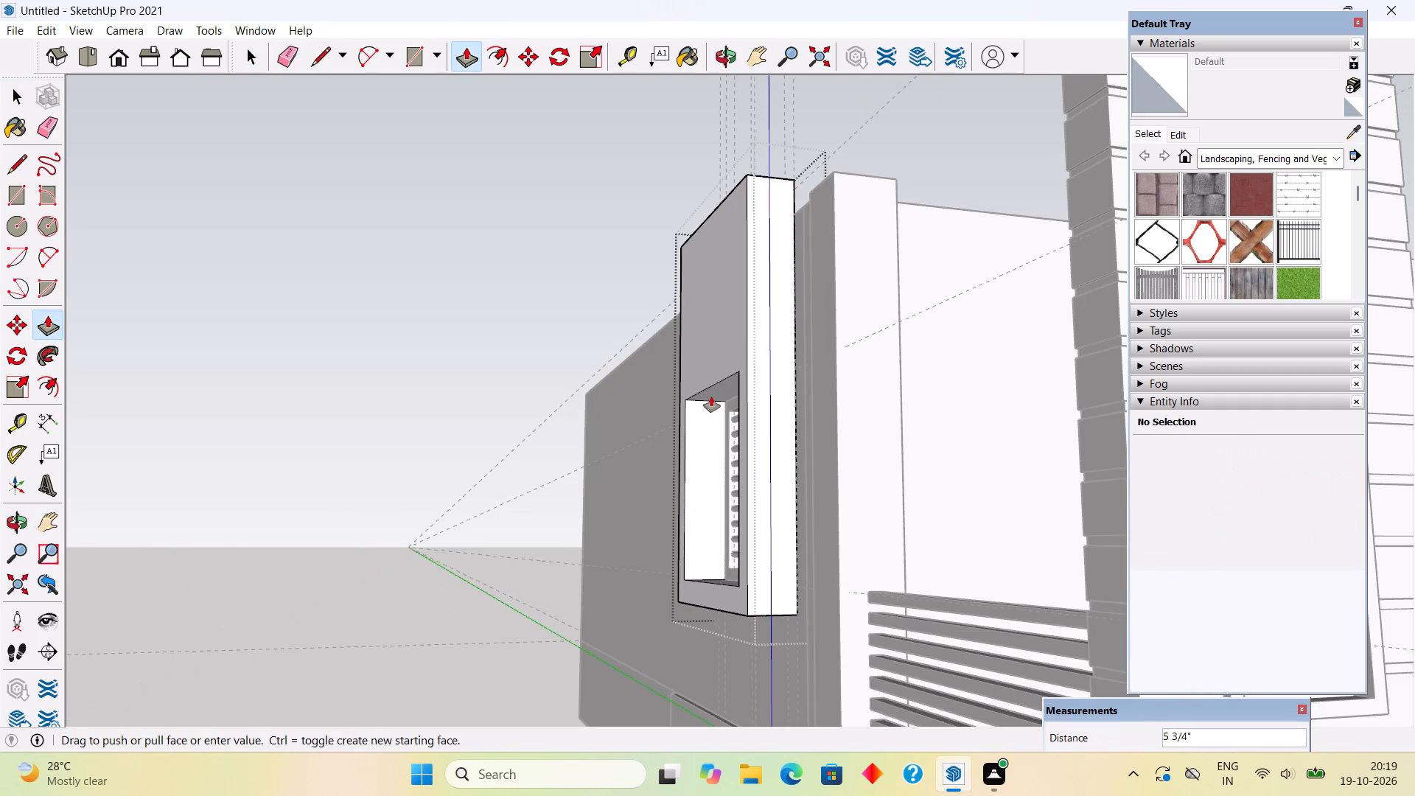
{"action": "type", "text": "2\""}
{"action": "key", "text": "Return"}
{"action": "key", "text": "space"}
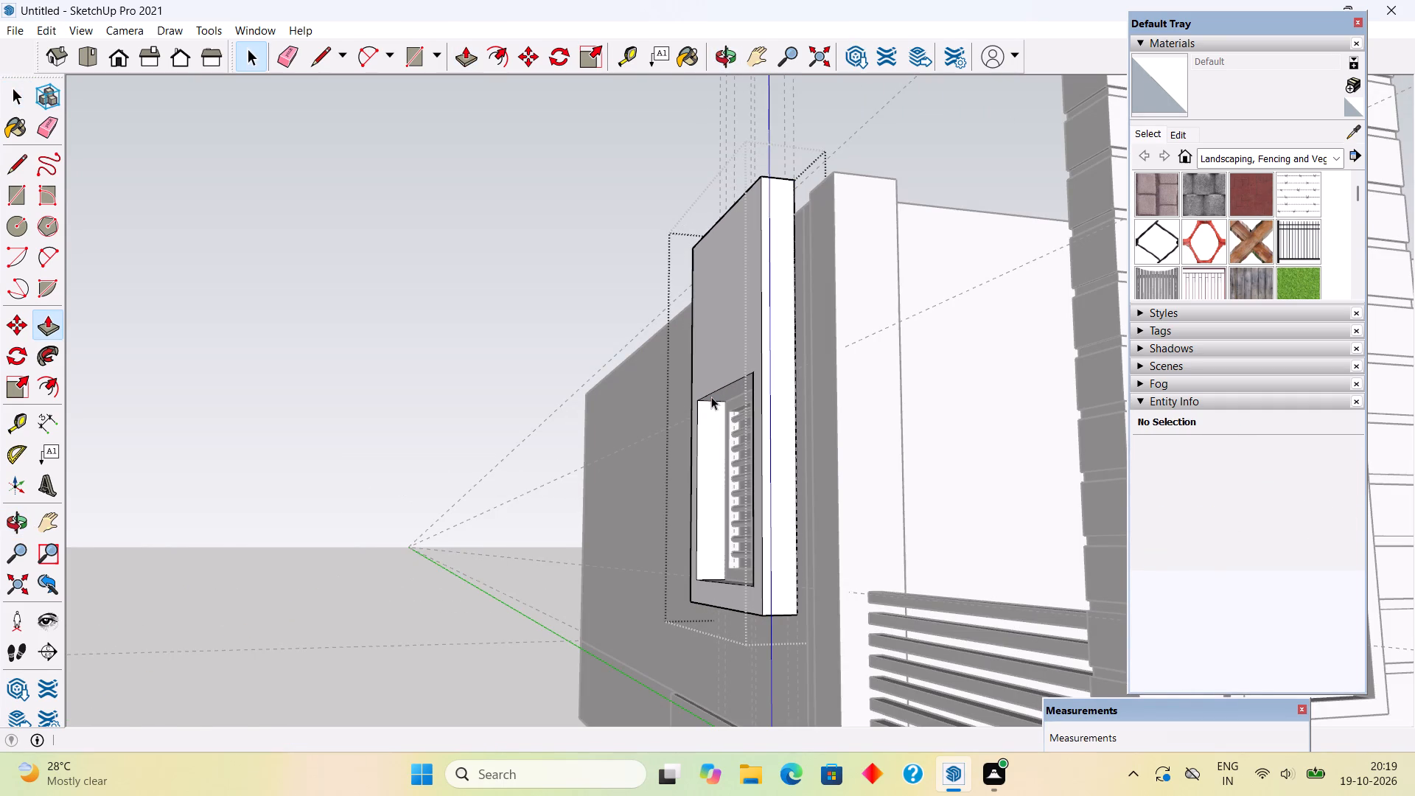
{"action": "left_click", "coordinate": [603, 323]}
Measure the horizontal distance from the window surround to the edge of the raised wall border beside it.
{"action": "scroll", "coordinate": [603, 323], "scroll_direction": "down", "scroll_amount": 5}
{"action": "middle_click_drag", "start_coordinate": [718, 481], "coordinate": [750, 494]}
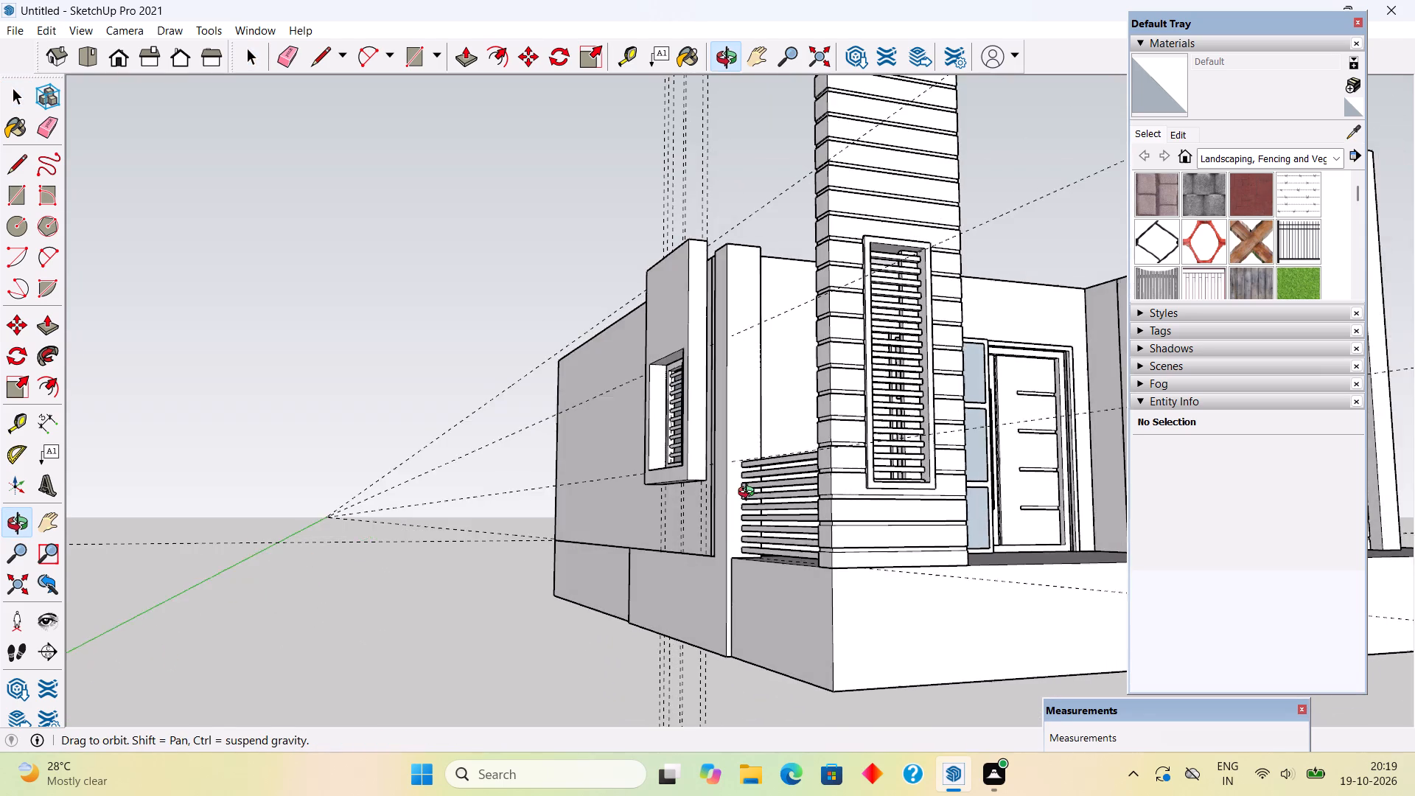
{"action": "middle_click_drag", "start_coordinate": [750, 494], "coordinate": [1109, 552]}
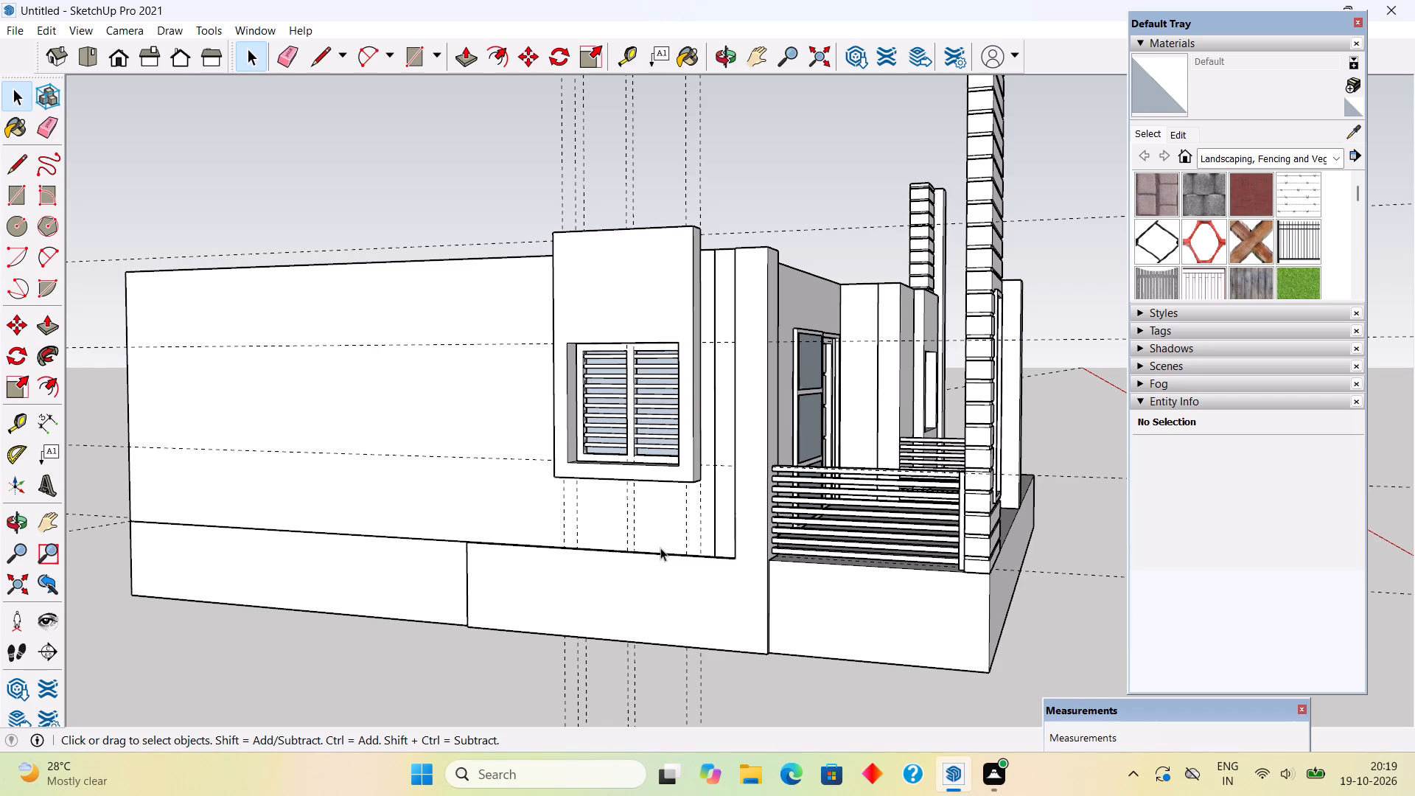
{"action": "scroll", "coordinate": [660, 548], "scroll_direction": "up", "scroll_amount": 2}
{"action": "scroll", "coordinate": [682, 432], "scroll_direction": "up", "scroll_amount": 3}
{"action": "middle_click_drag", "start_coordinate": [727, 442], "coordinate": [735, 441]}
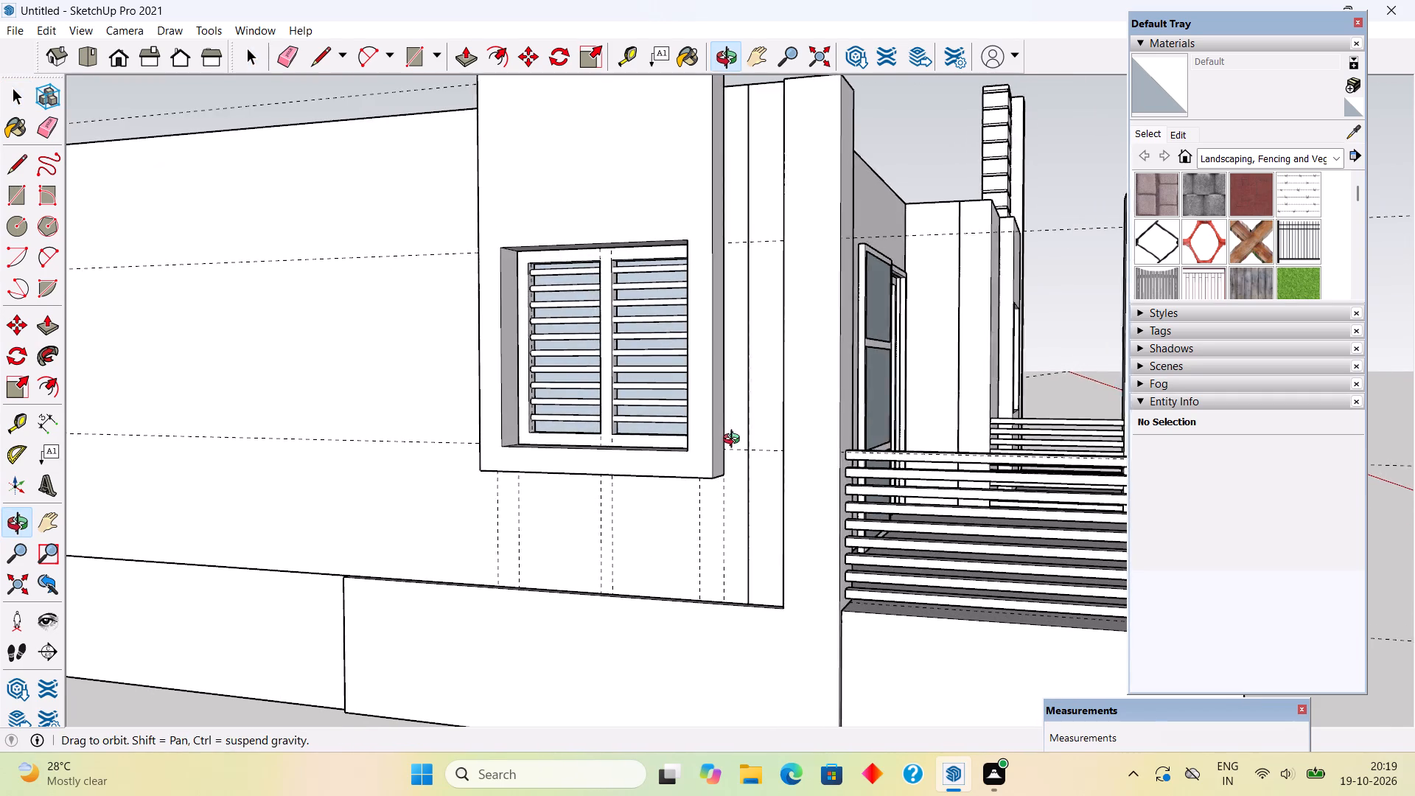
{"action": "middle_click_drag", "start_coordinate": [735, 441], "coordinate": [741, 441]}
{"action": "scroll", "coordinate": [741, 441], "scroll_direction": "up", "scroll_amount": 5}
{"action": "key", "text": "t"}
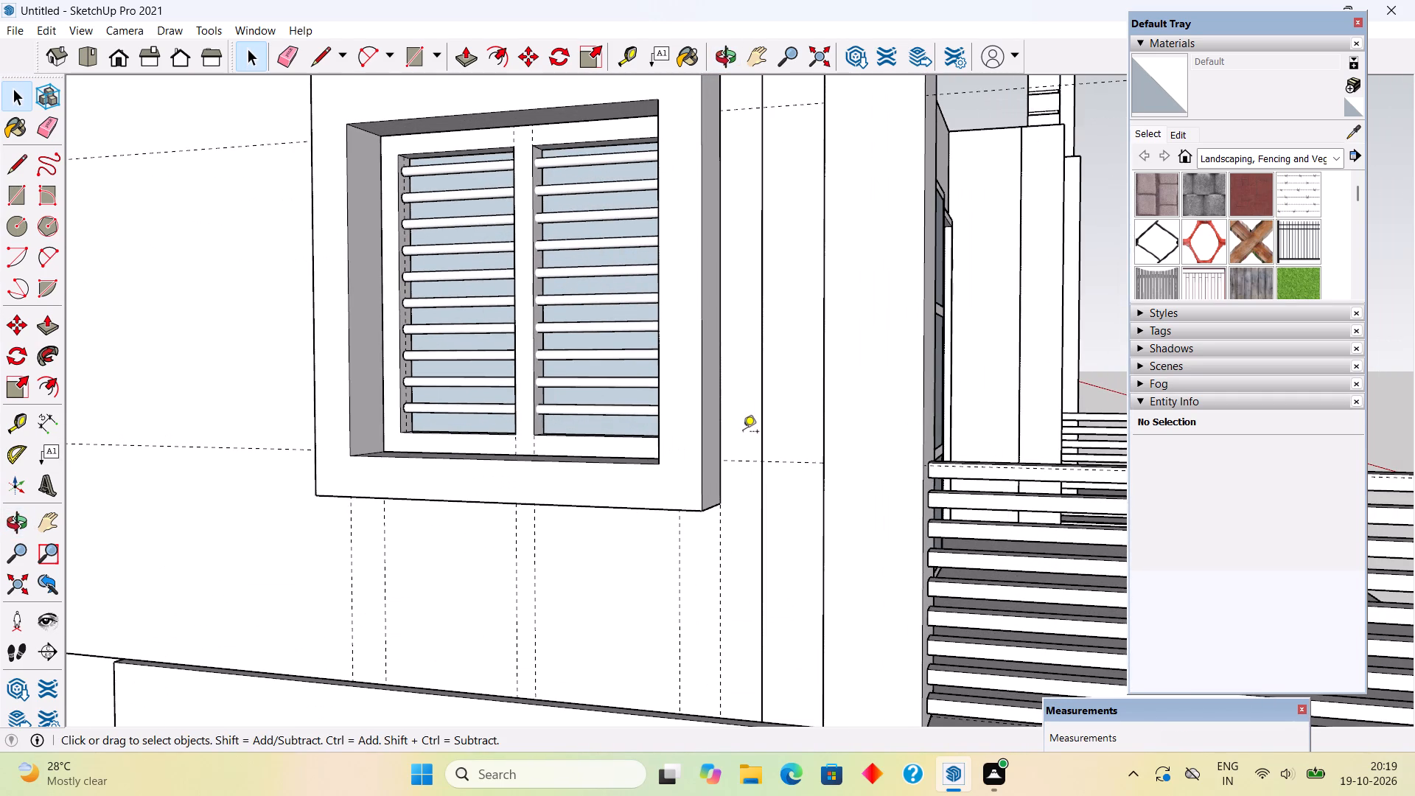
{"action": "left_click", "coordinate": [723, 410]}
{"action": "middle_click_drag", "start_coordinate": [731, 416], "coordinate": [934, 433]}
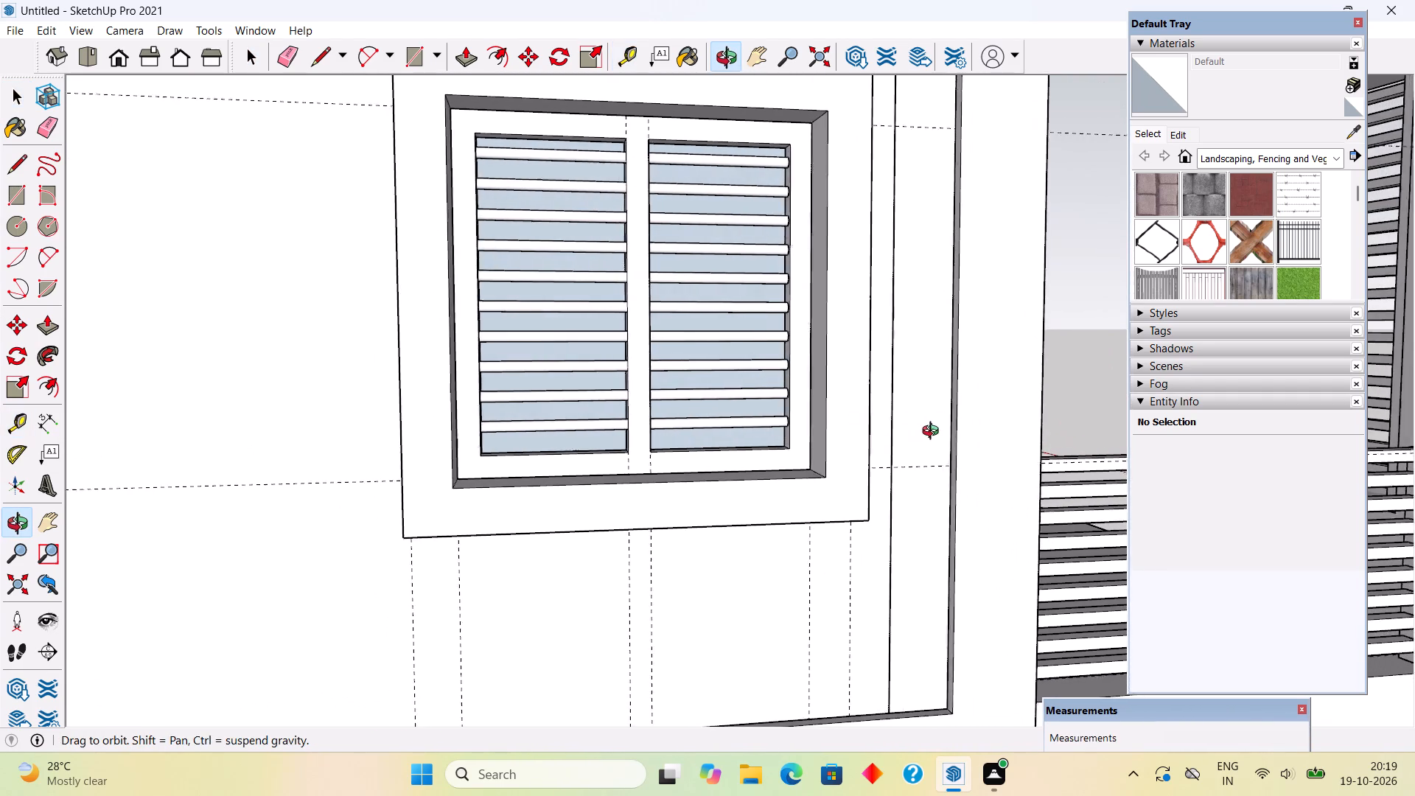
{"action": "middle_click_drag", "start_coordinate": [934, 433], "coordinate": [934, 433]}
{"action": "scroll", "coordinate": [946, 416], "scroll_direction": "up", "scroll_amount": 3}
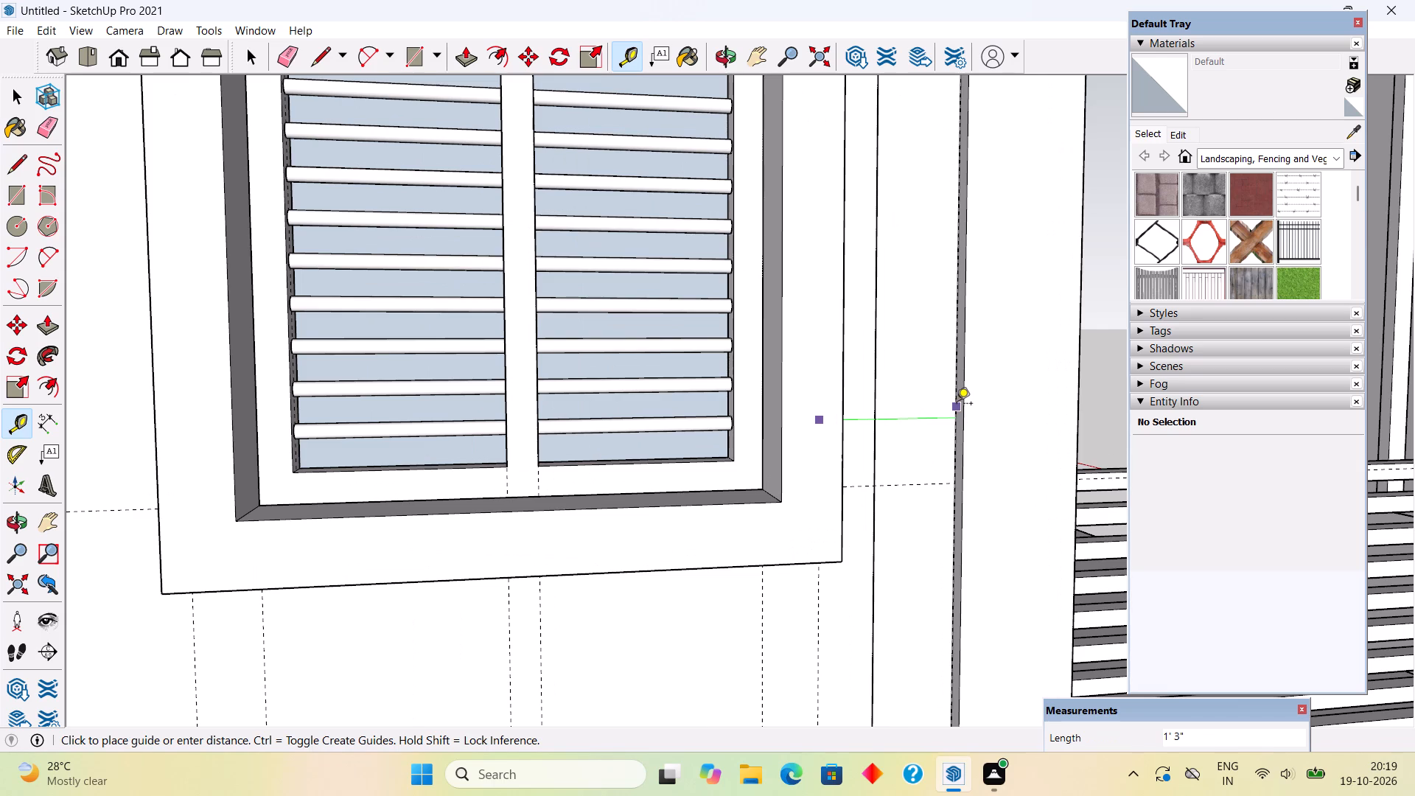
{"action": "key", "text": "space"}
Examine the side wall with its shortened window surround and the open house layout from above.
{"action": "scroll", "coordinate": [936, 413], "scroll_direction": "down", "scroll_amount": 7}
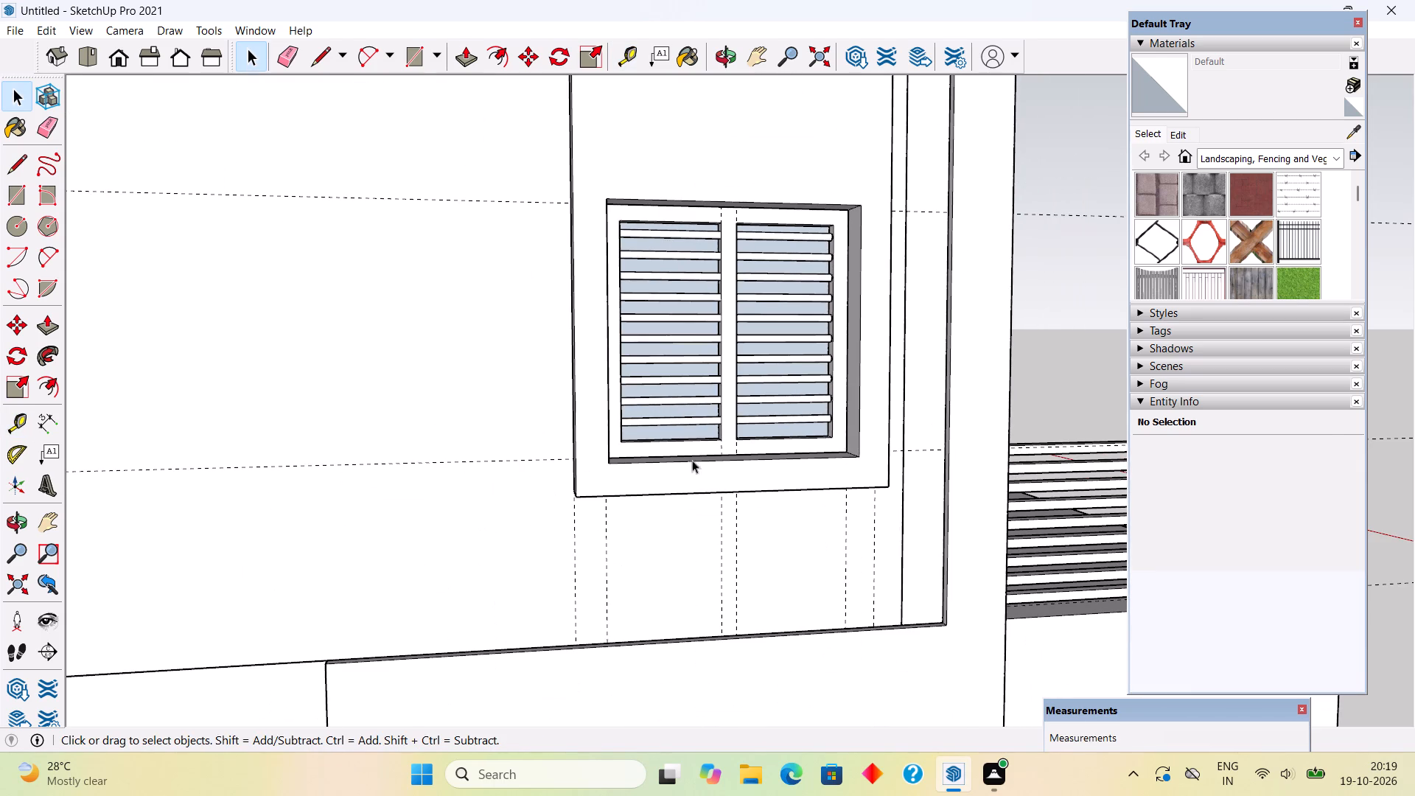
{"action": "scroll", "coordinate": [528, 386], "scroll_direction": "down", "scroll_amount": 3}
{"action": "scroll", "coordinate": [502, 264], "scroll_direction": "down", "scroll_amount": 4}
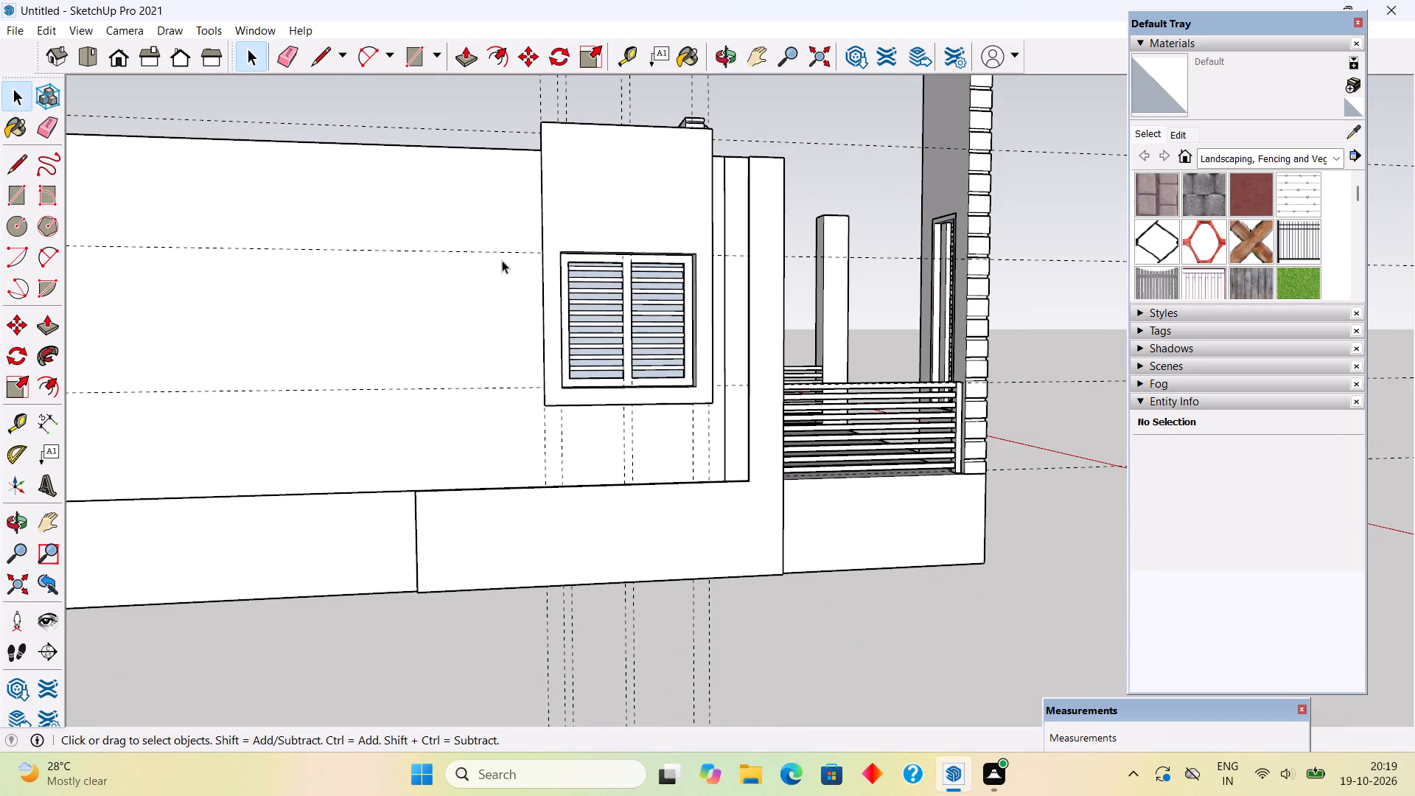
{"action": "middle_click_drag", "start_coordinate": [502, 260], "coordinate": [527, 387]}
{"action": "scroll", "coordinate": [527, 387], "scroll_direction": "down", "scroll_amount": 10}
{"action": "scroll", "coordinate": [525, 405], "scroll_direction": "up", "scroll_amount": 5}
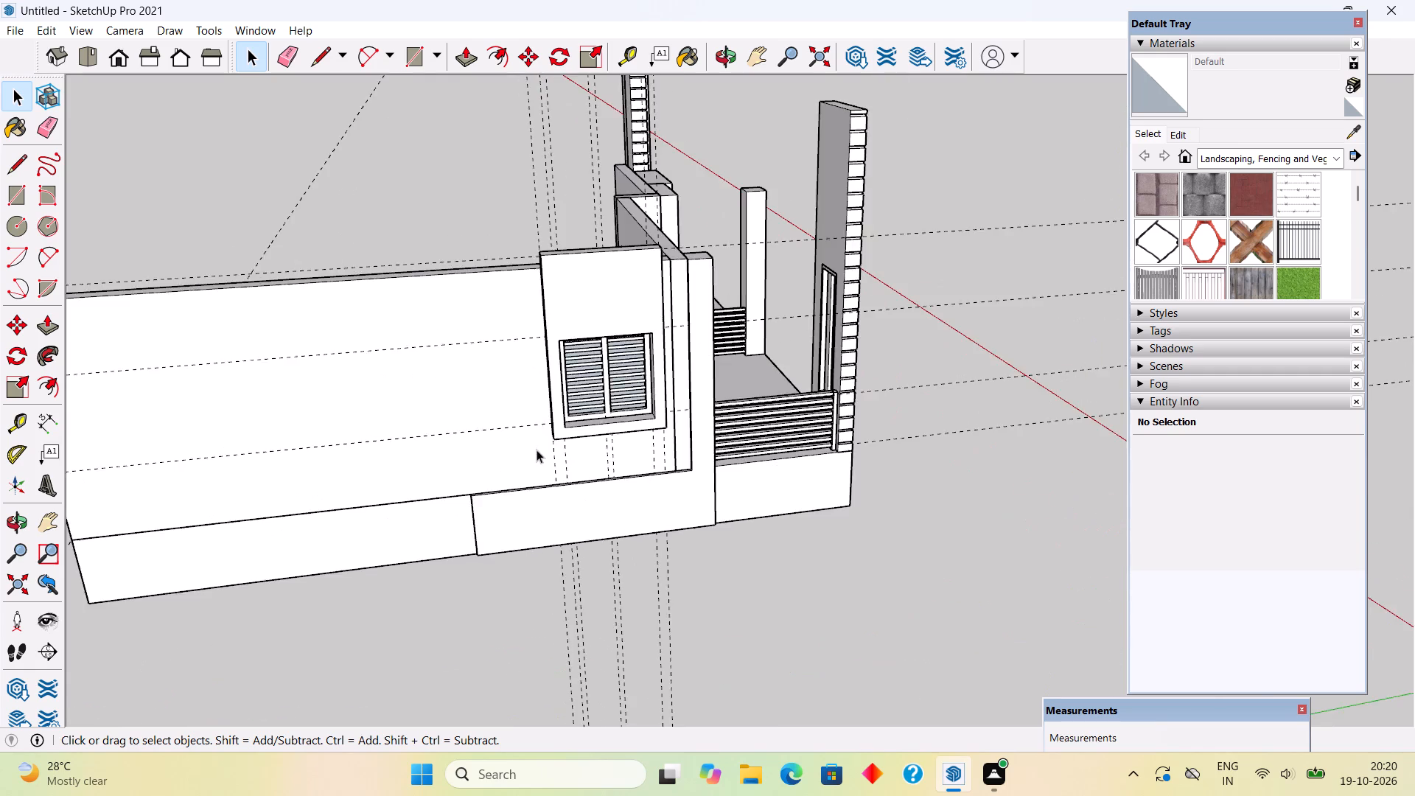
{"action": "scroll", "coordinate": [537, 450], "scroll_direction": "up", "scroll_amount": 7}
{"action": "middle_click_drag", "start_coordinate": [537, 466], "coordinate": [539, 526]}
{"action": "scroll", "coordinate": [543, 498], "scroll_direction": "down", "scroll_amount": 5}
{"action": "scroll", "coordinate": [501, 363], "scroll_direction": "down", "scroll_amount": 6}
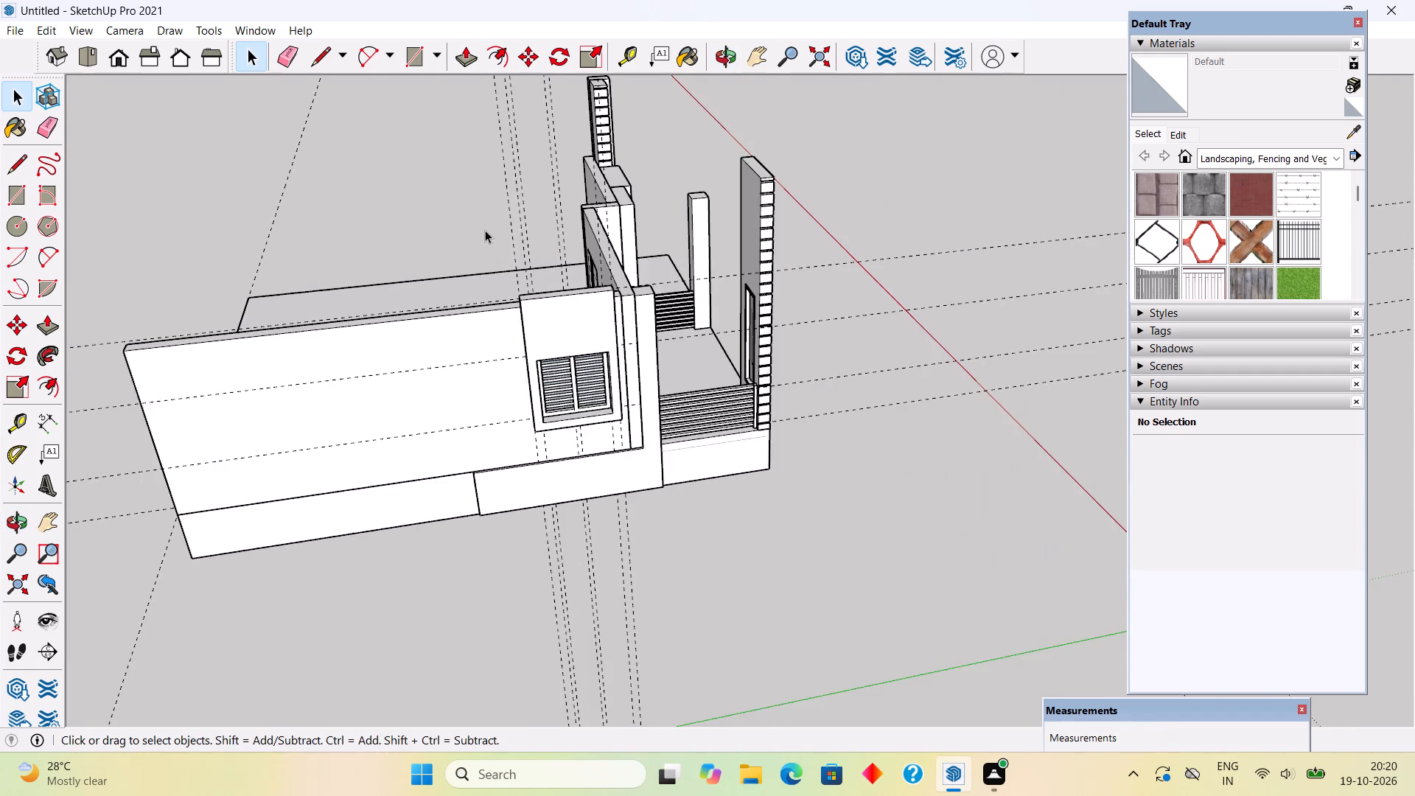
{"action": "scroll", "coordinate": [486, 209], "scroll_direction": "down", "scroll_amount": 2}
{"action": "middle_click_drag", "start_coordinate": [481, 209], "coordinate": [534, 406]}
{"action": "scroll", "coordinate": [535, 407], "scroll_direction": "up", "scroll_amount": 2}
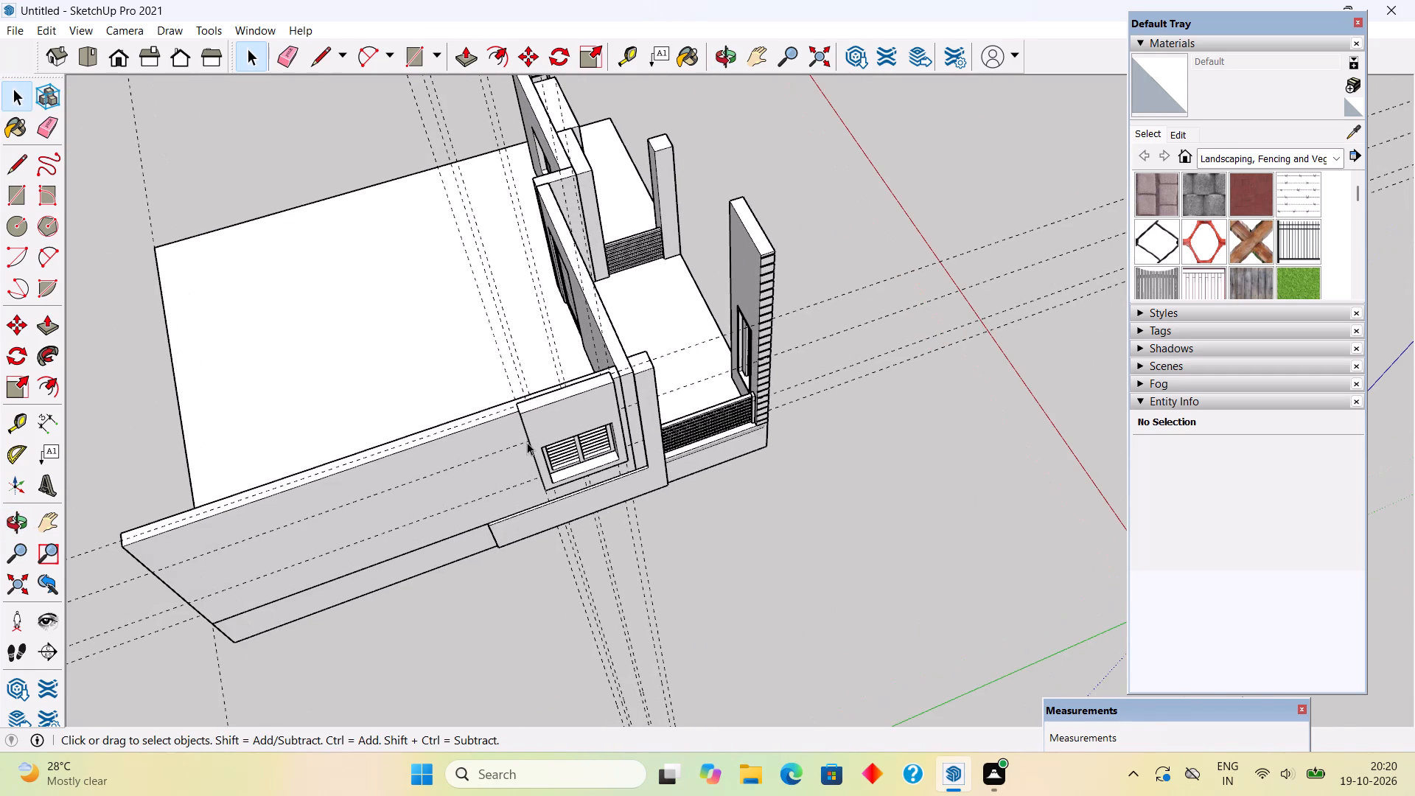
Place a vertical guide on the side wall 1.3' from the guide at the window surround's rear edge, toward the base strip's free end.
{"action": "scroll", "coordinate": [486, 555], "scroll_direction": "up", "scroll_amount": 11}
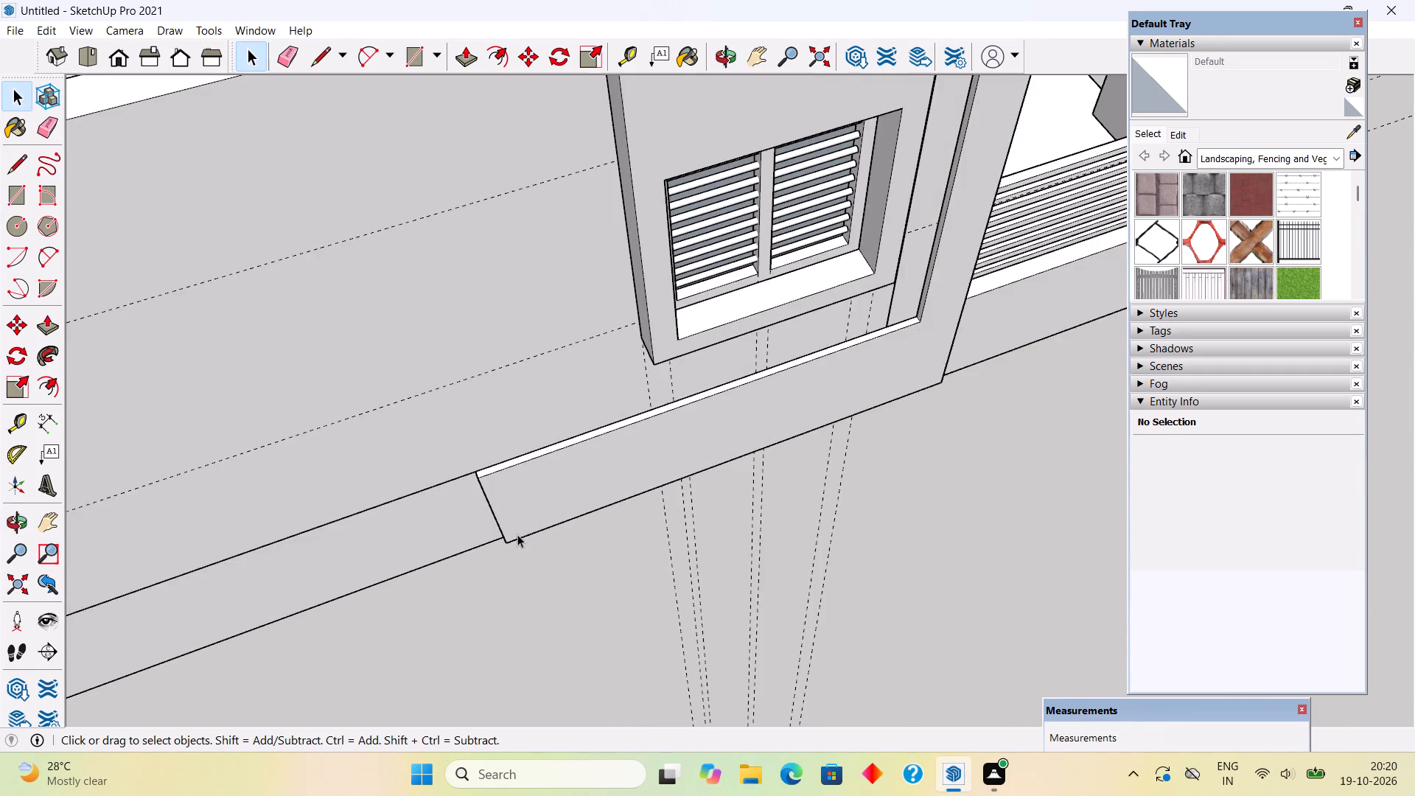
{"action": "scroll", "coordinate": [518, 534], "scroll_direction": "up", "scroll_amount": 6}
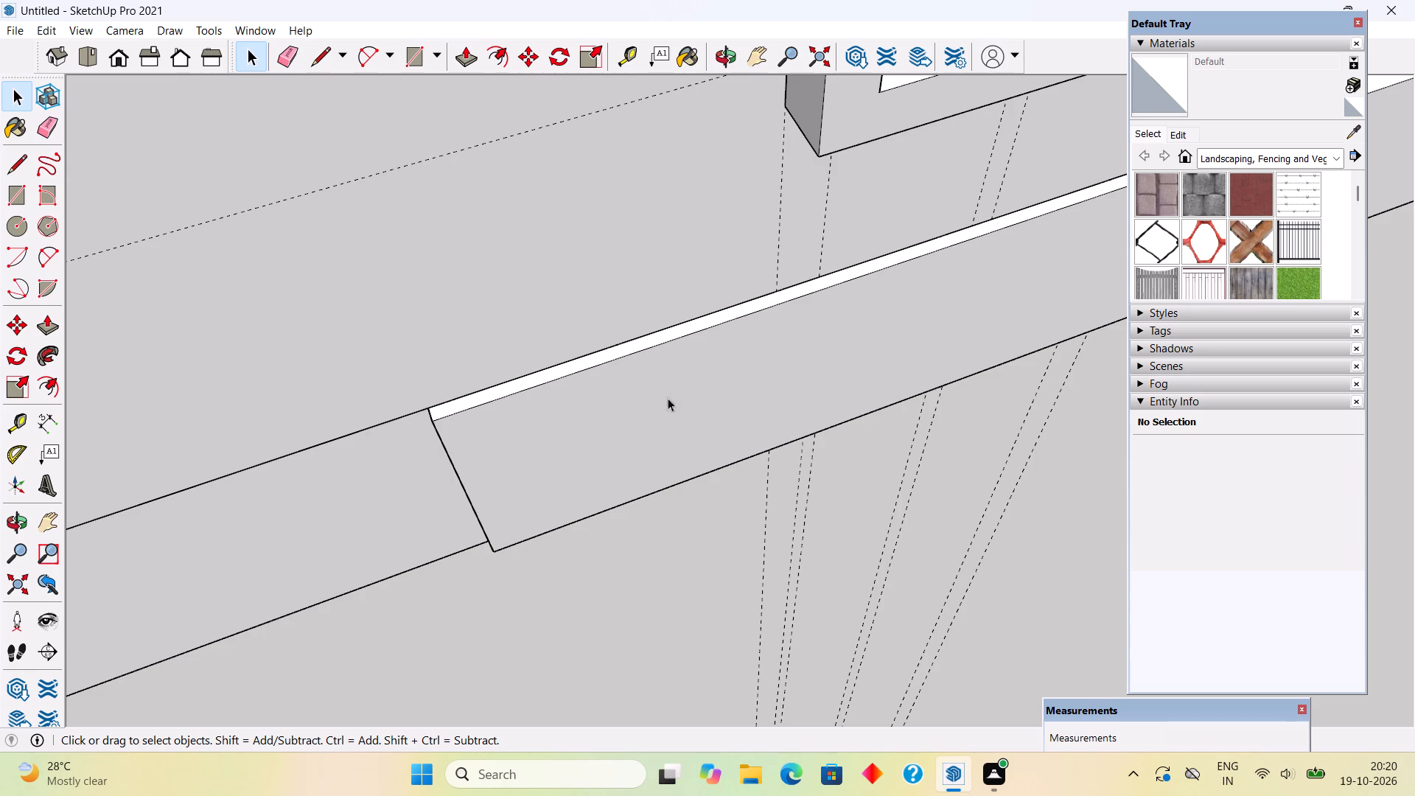
{"action": "scroll", "coordinate": [755, 294], "scroll_direction": "up", "scroll_amount": 4}
{"action": "scroll", "coordinate": [825, 294], "scroll_direction": "up", "scroll_amount": 3}
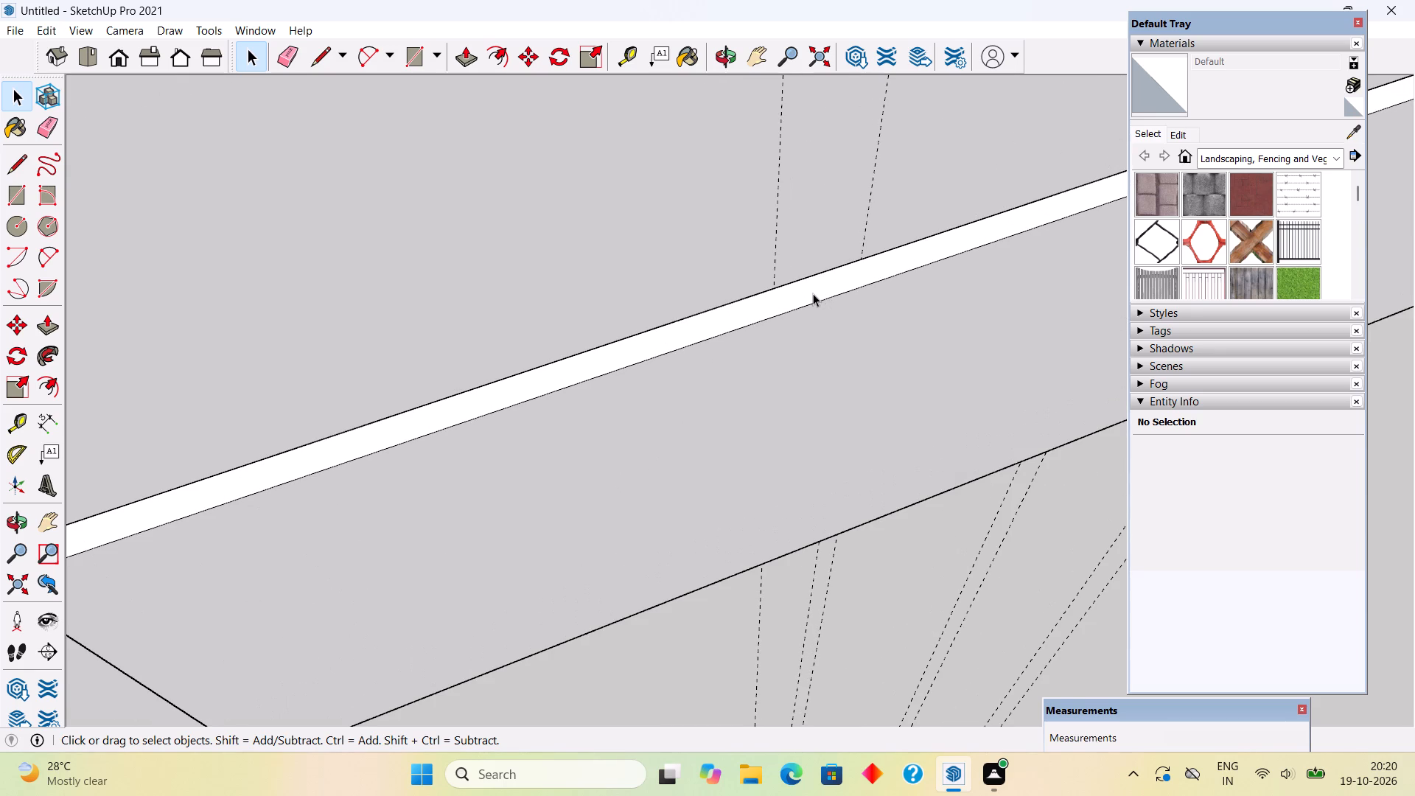
{"action": "key", "text": "t"}
{"action": "left_click", "coordinate": [771, 247]}
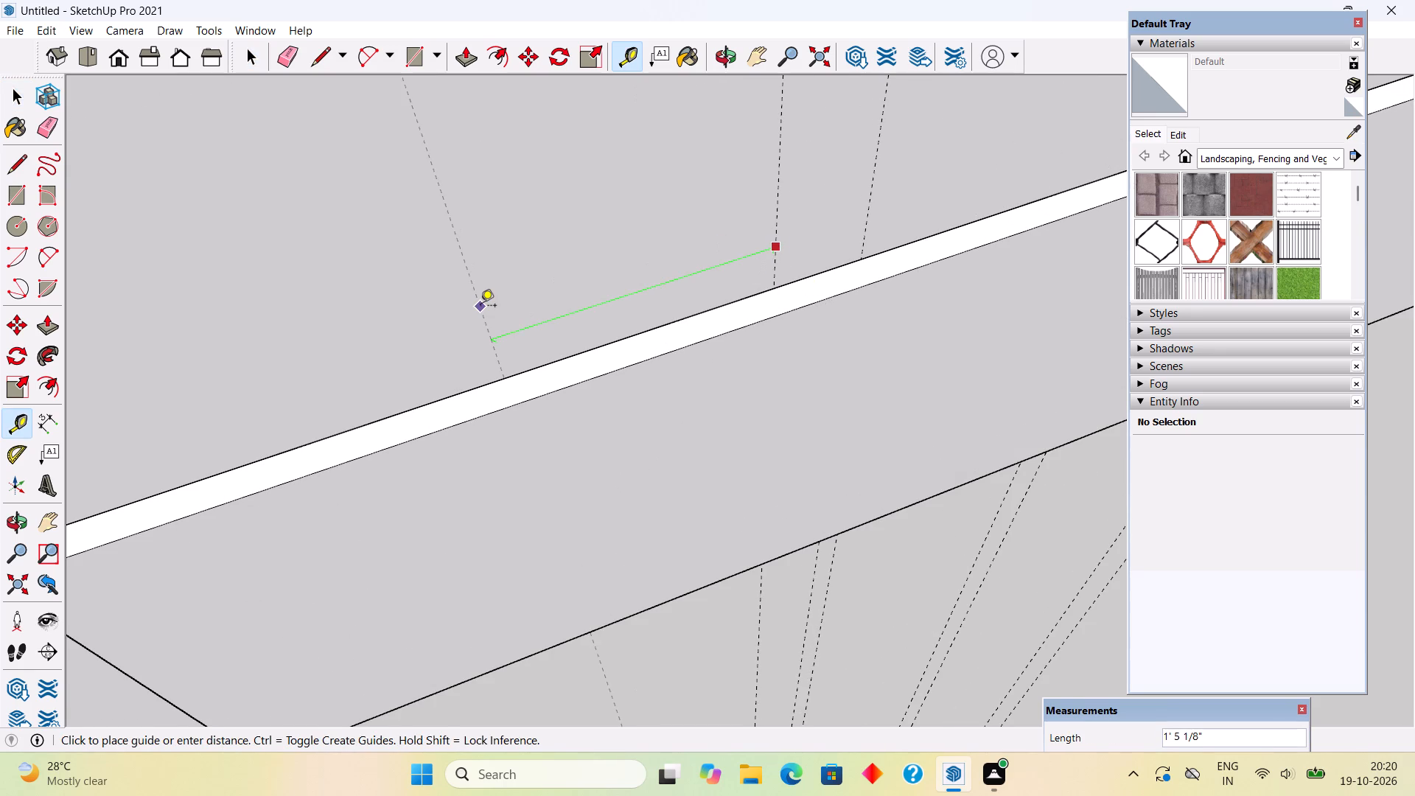
{"action": "type", "text": "1.3'"}
{"action": "key", "text": "Return"}
{"action": "key", "text": "space"}
Inside the raised wall border group, Push/Pull the base strip's end face inward about 2' 5 3/8" to the new guide.
{"action": "scroll", "coordinate": [481, 307], "scroll_direction": "down", "scroll_amount": 8}
{"action": "middle_click_drag", "start_coordinate": [335, 500], "coordinate": [439, 427]}
{"action": "scroll", "coordinate": [439, 427], "scroll_direction": "down", "scroll_amount": 5}
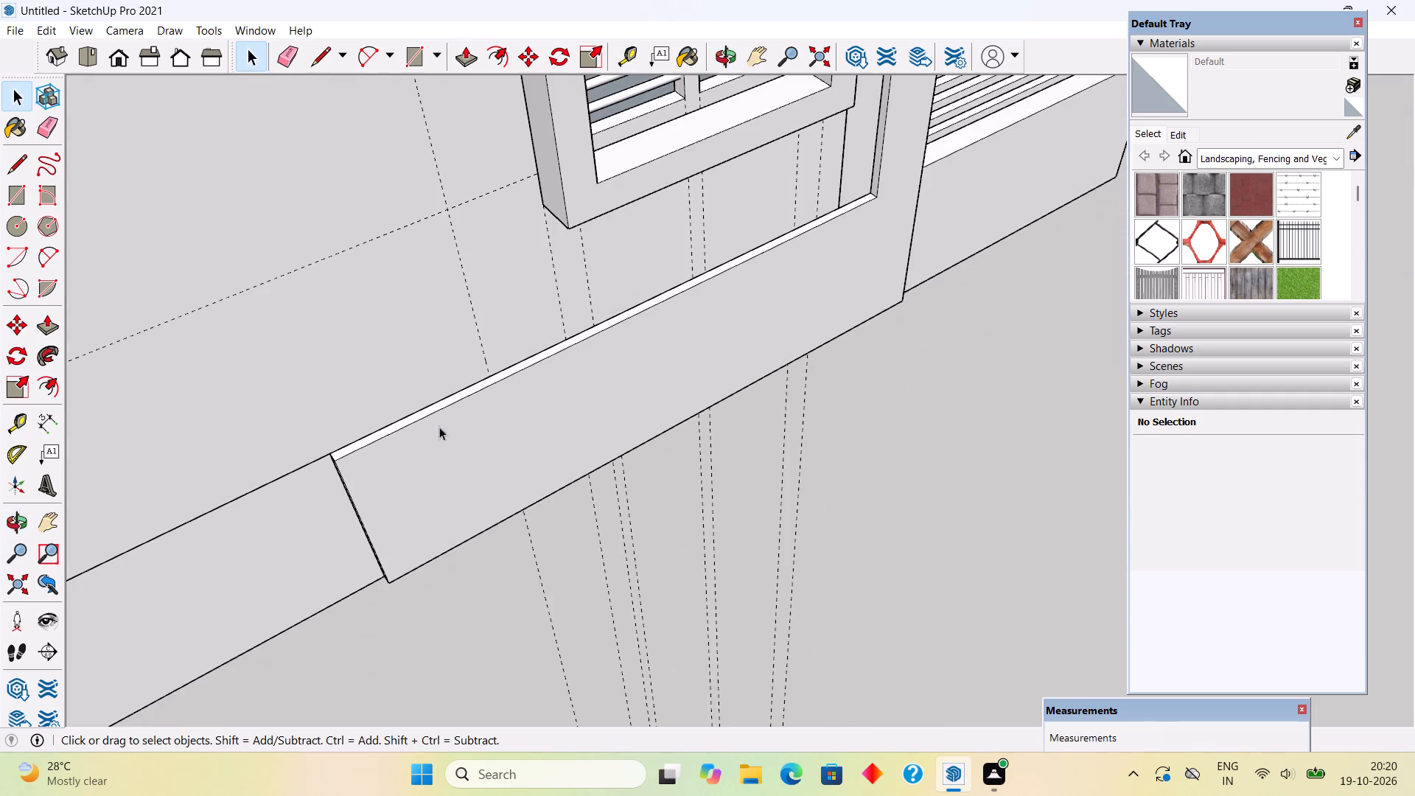
{"action": "middle_click_drag", "start_coordinate": [348, 514], "coordinate": [442, 433]}
{"action": "key", "text": "p"}
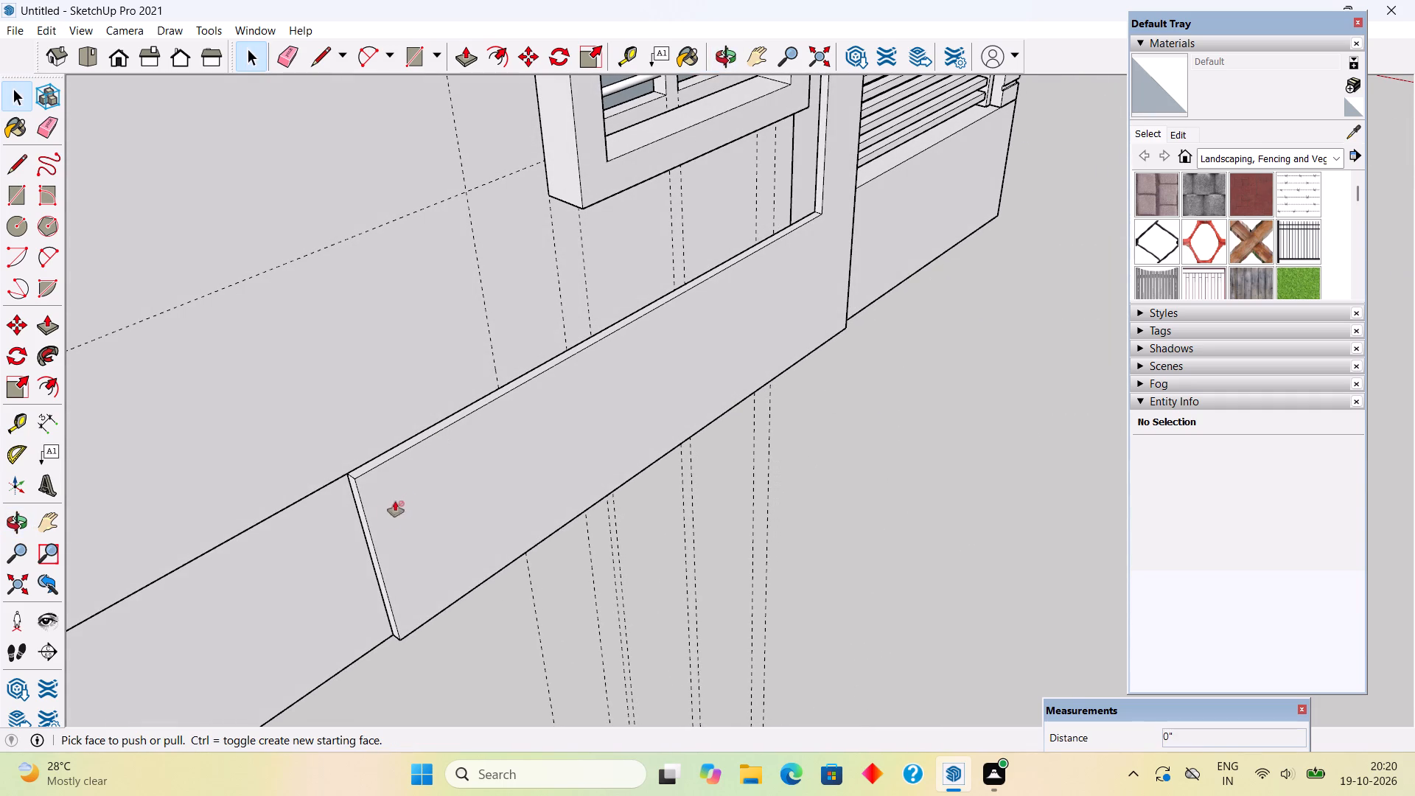
{"action": "key", "text": "space"}
{"action": "left_click", "coordinate": [382, 522]}
{"action": "triple_click", "coordinate": [382, 520]}
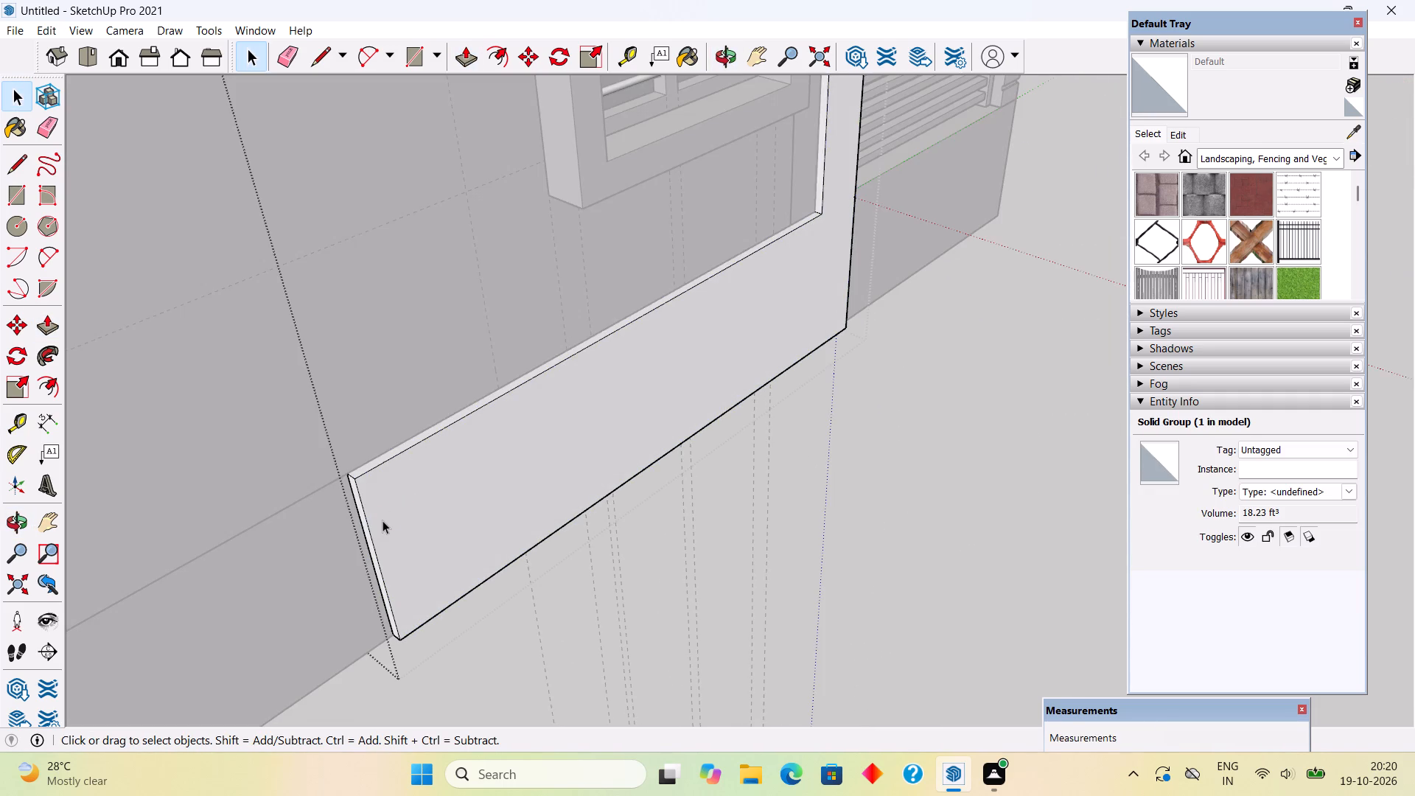
{"action": "key", "text": "p"}
{"action": "left_click", "coordinate": [366, 531]}
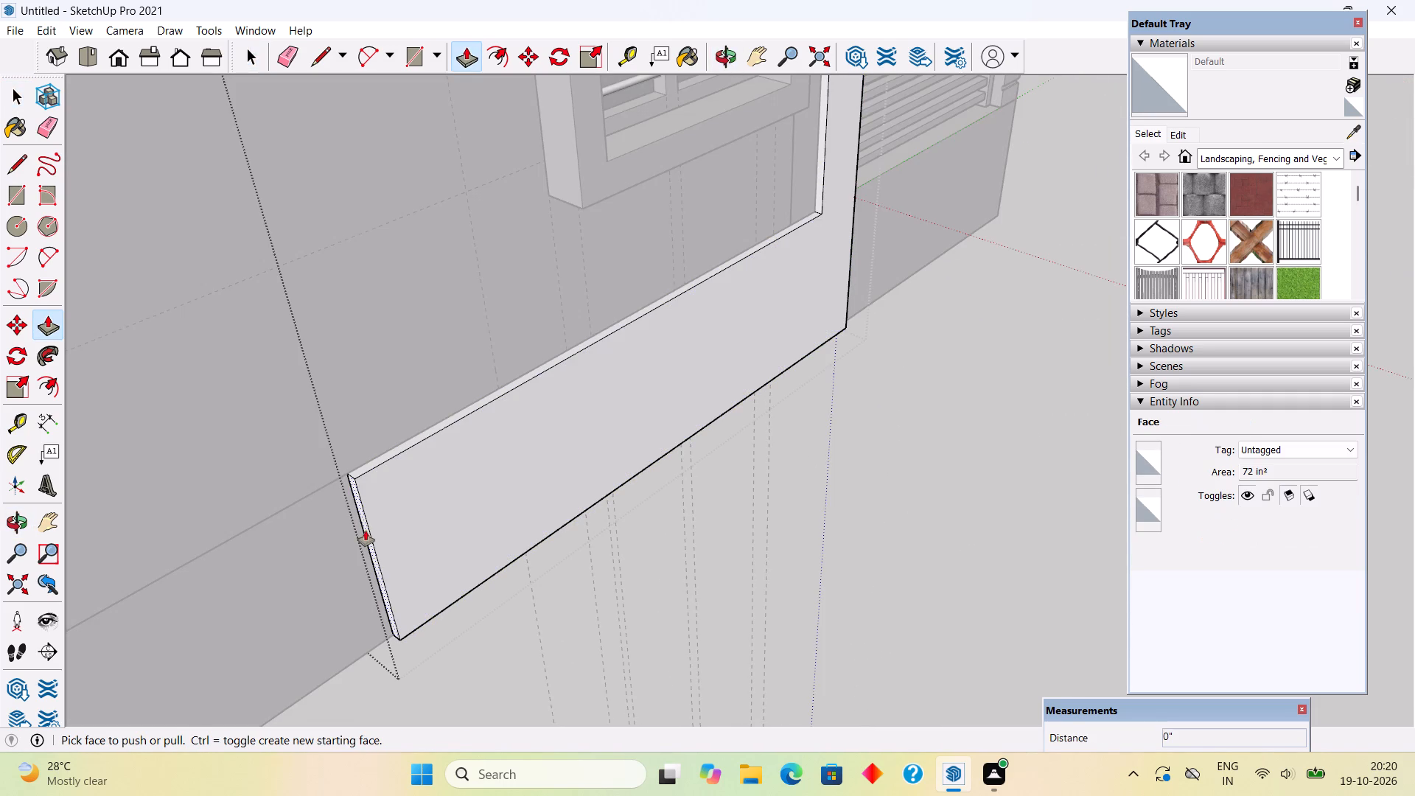
{"action": "left_click", "coordinate": [495, 348]}
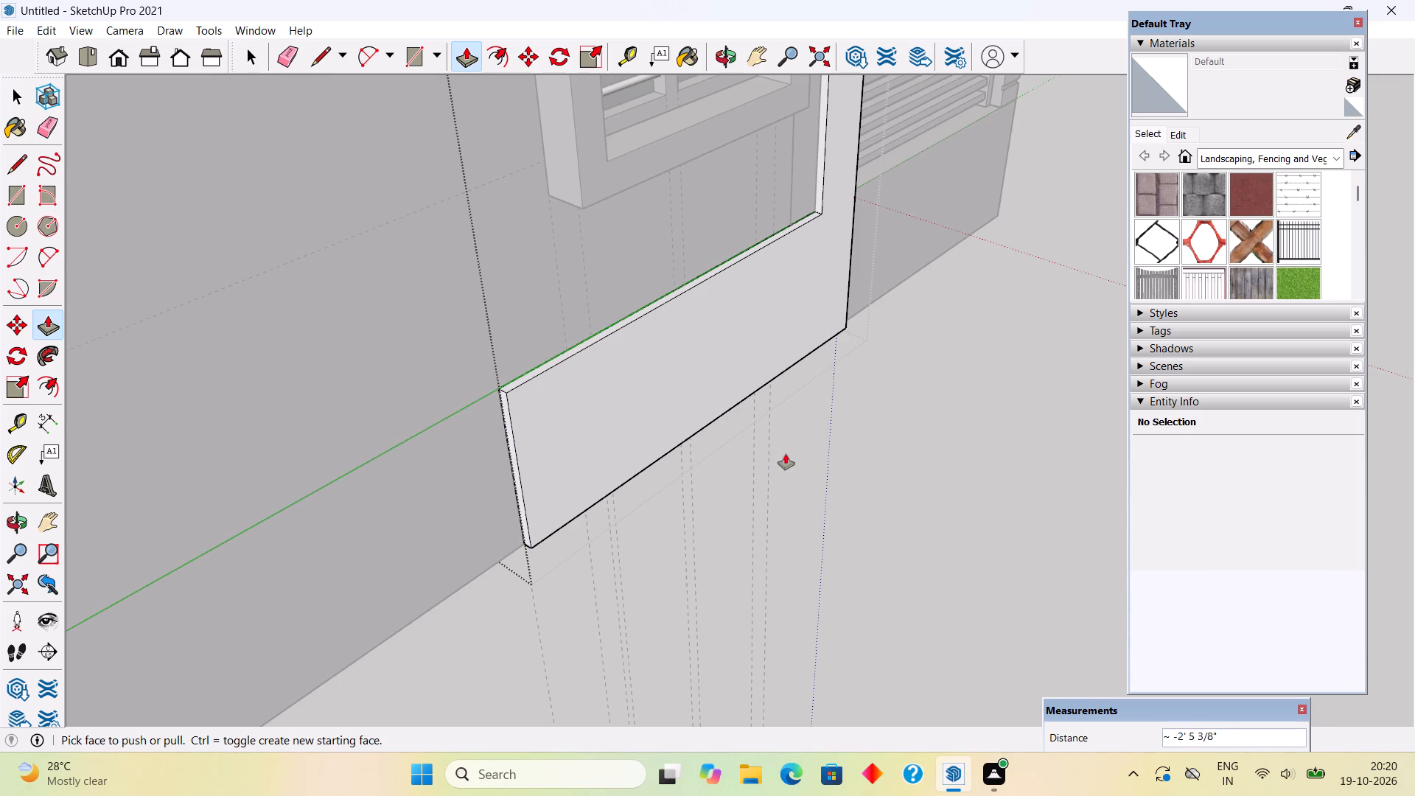
{"action": "key", "text": "space"}
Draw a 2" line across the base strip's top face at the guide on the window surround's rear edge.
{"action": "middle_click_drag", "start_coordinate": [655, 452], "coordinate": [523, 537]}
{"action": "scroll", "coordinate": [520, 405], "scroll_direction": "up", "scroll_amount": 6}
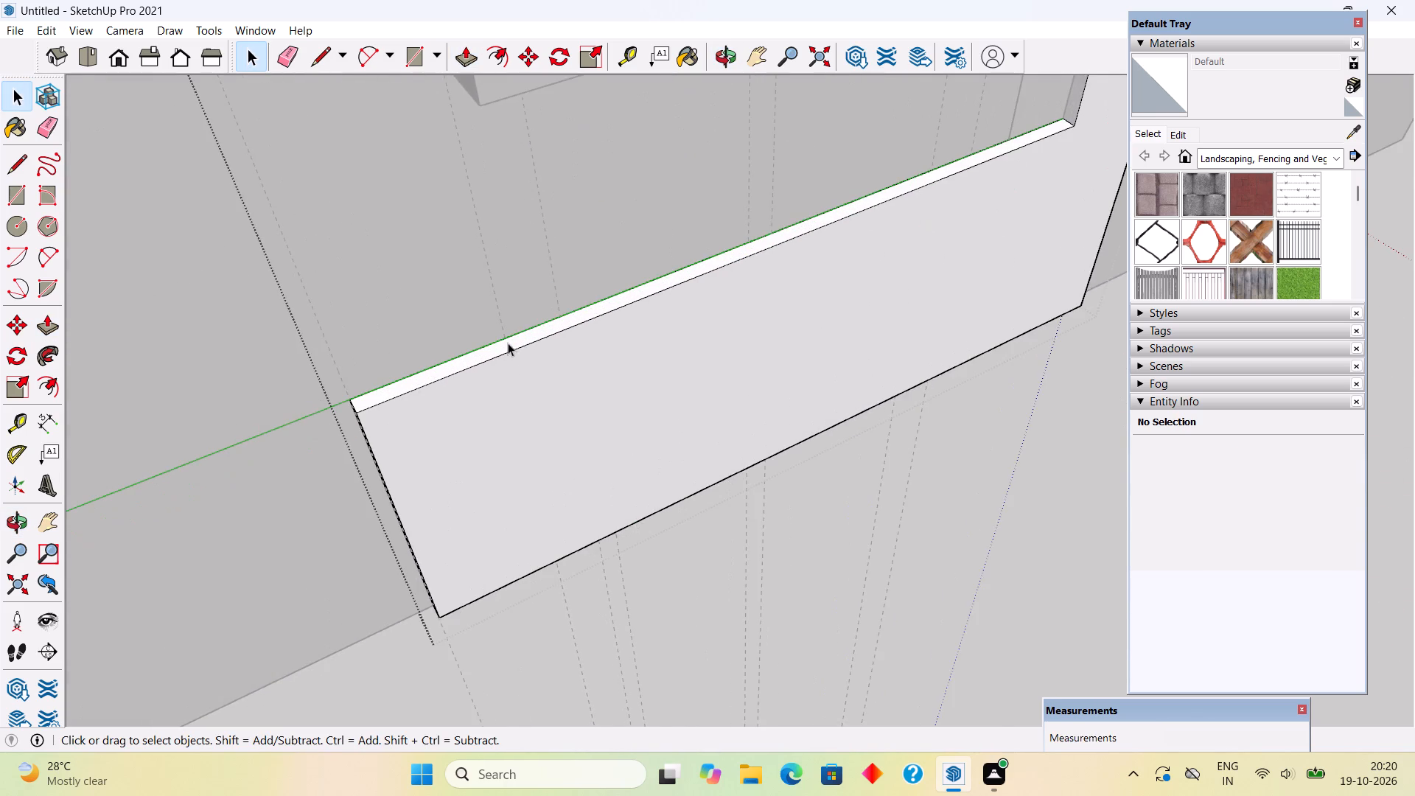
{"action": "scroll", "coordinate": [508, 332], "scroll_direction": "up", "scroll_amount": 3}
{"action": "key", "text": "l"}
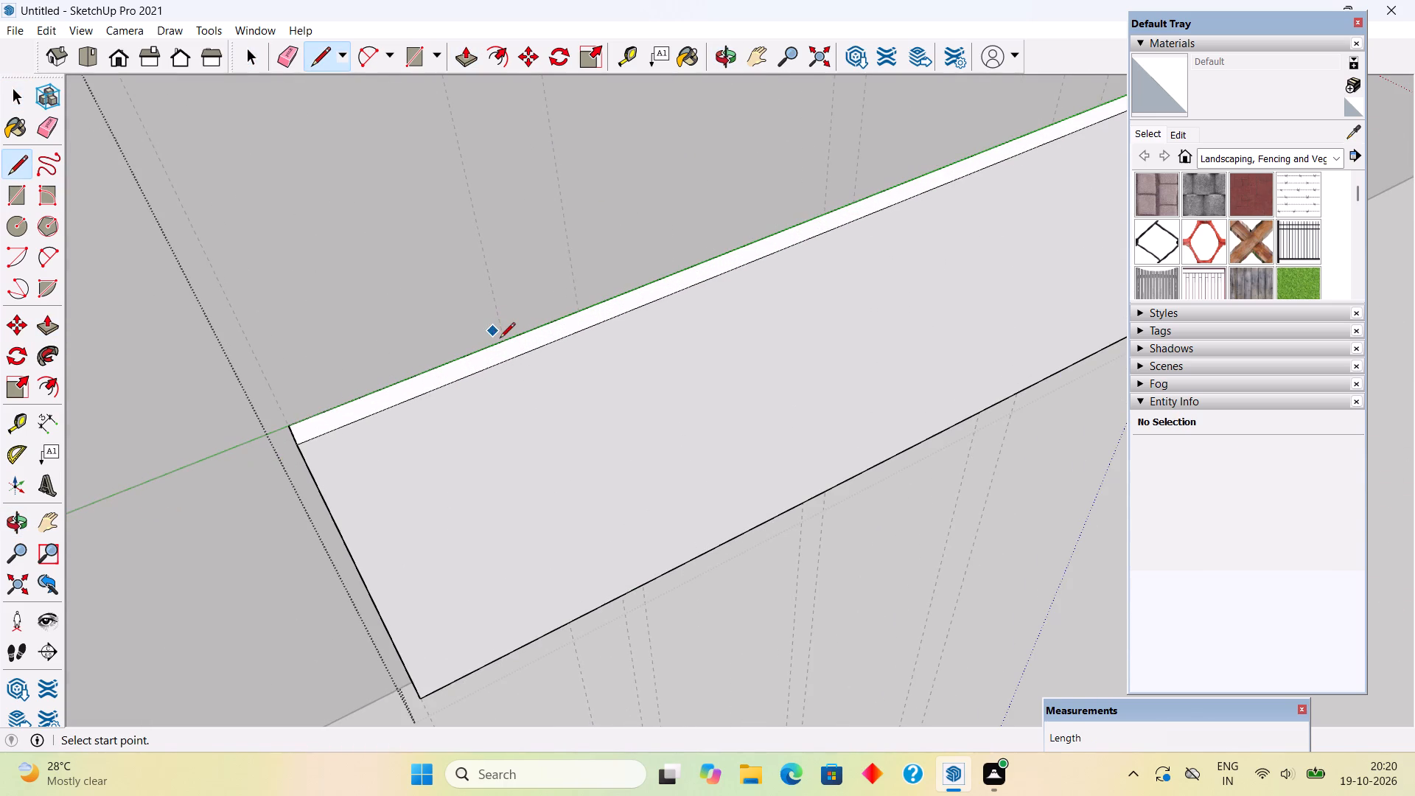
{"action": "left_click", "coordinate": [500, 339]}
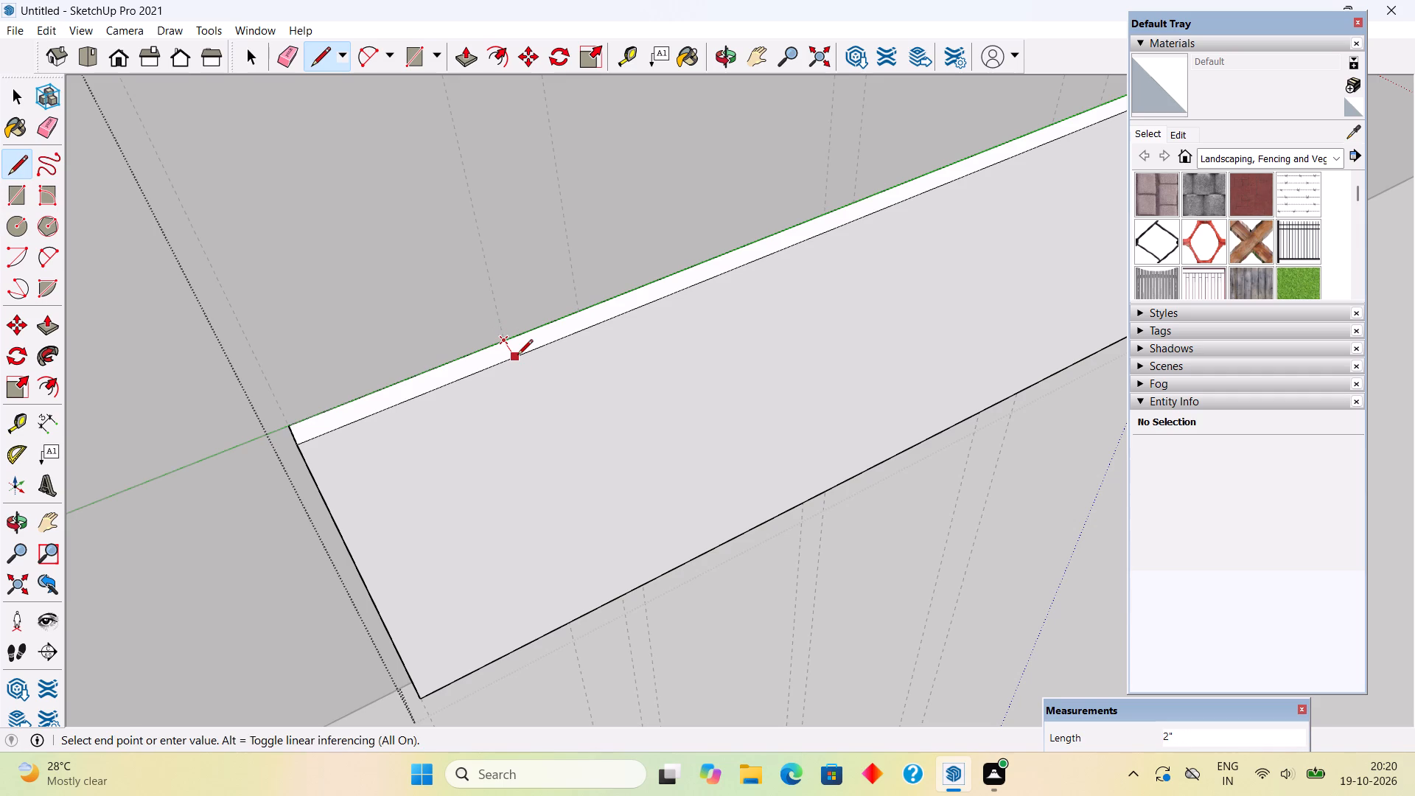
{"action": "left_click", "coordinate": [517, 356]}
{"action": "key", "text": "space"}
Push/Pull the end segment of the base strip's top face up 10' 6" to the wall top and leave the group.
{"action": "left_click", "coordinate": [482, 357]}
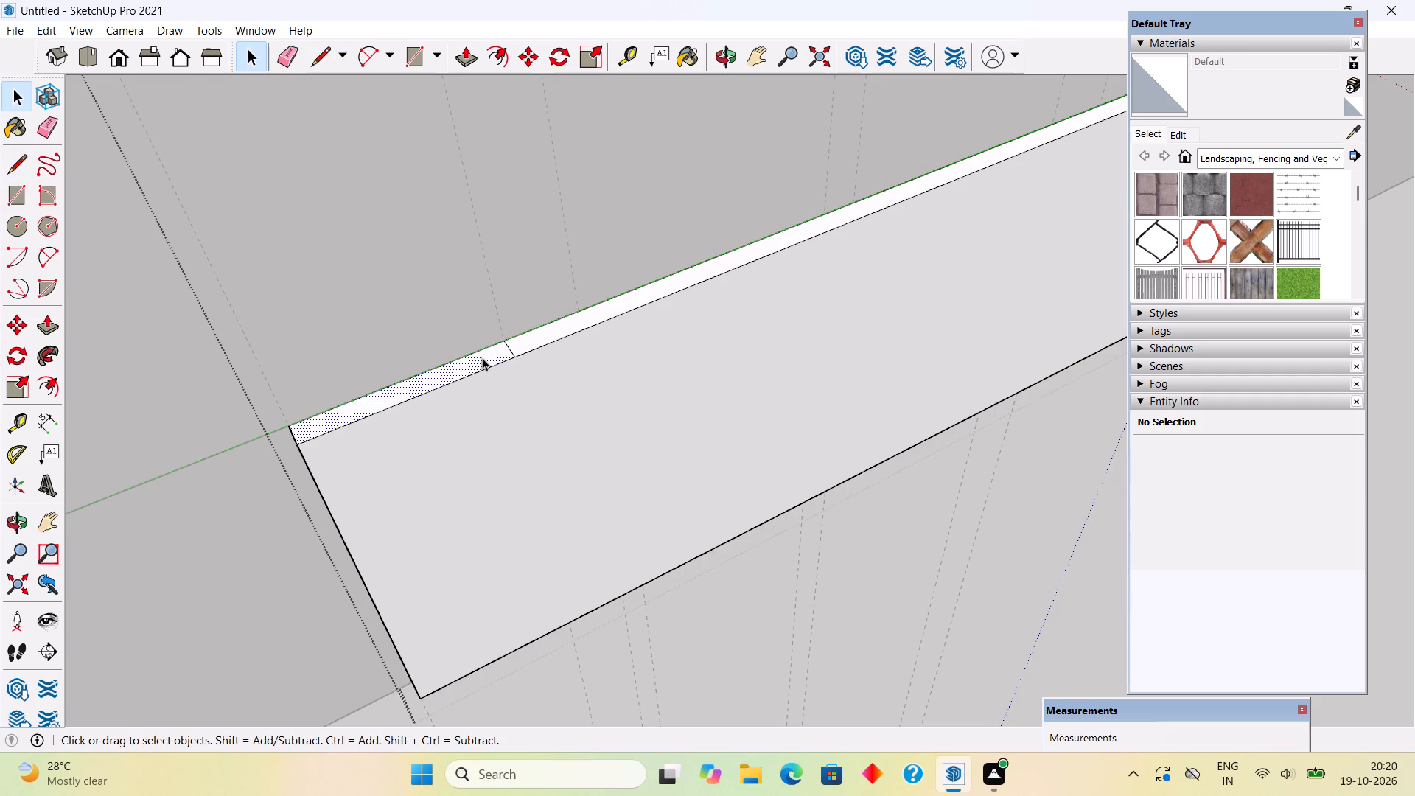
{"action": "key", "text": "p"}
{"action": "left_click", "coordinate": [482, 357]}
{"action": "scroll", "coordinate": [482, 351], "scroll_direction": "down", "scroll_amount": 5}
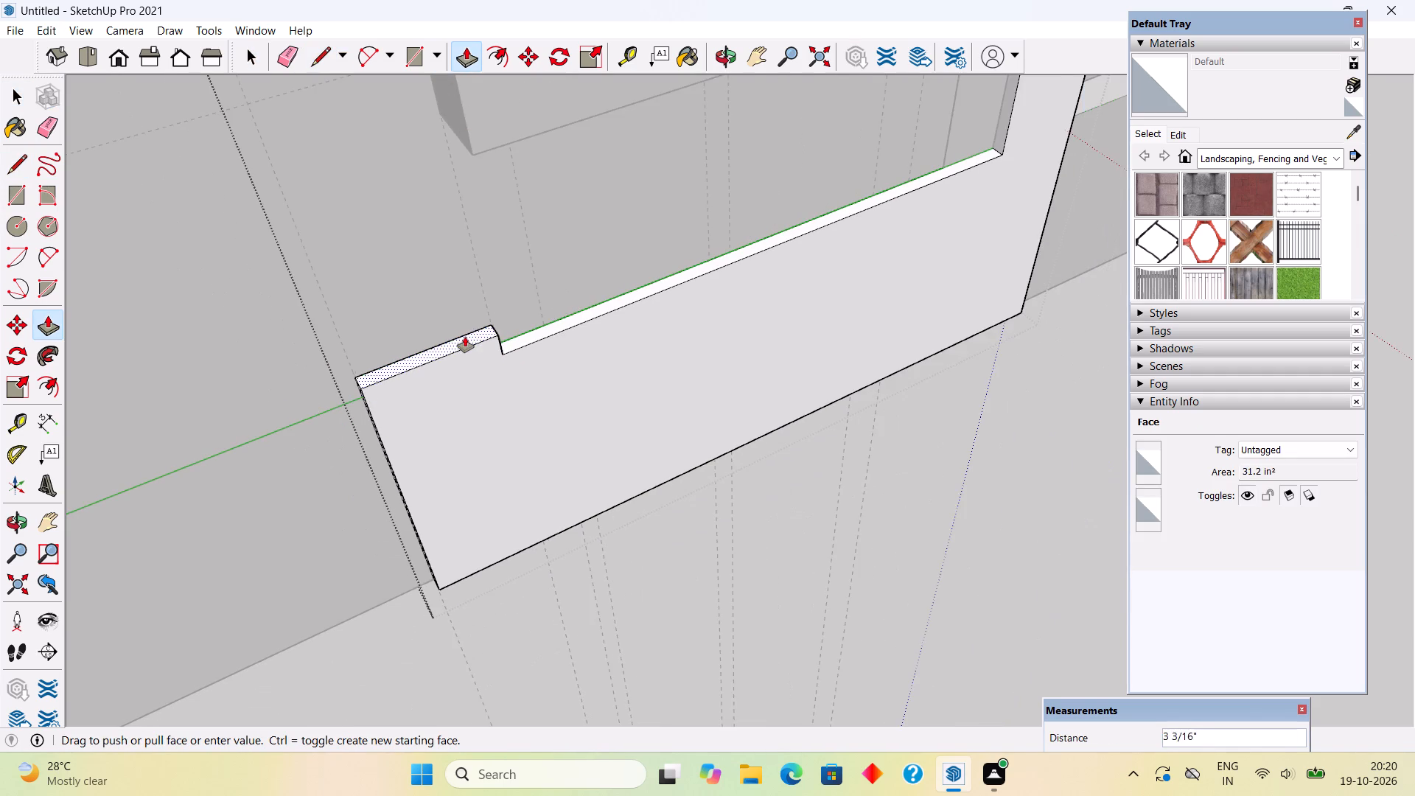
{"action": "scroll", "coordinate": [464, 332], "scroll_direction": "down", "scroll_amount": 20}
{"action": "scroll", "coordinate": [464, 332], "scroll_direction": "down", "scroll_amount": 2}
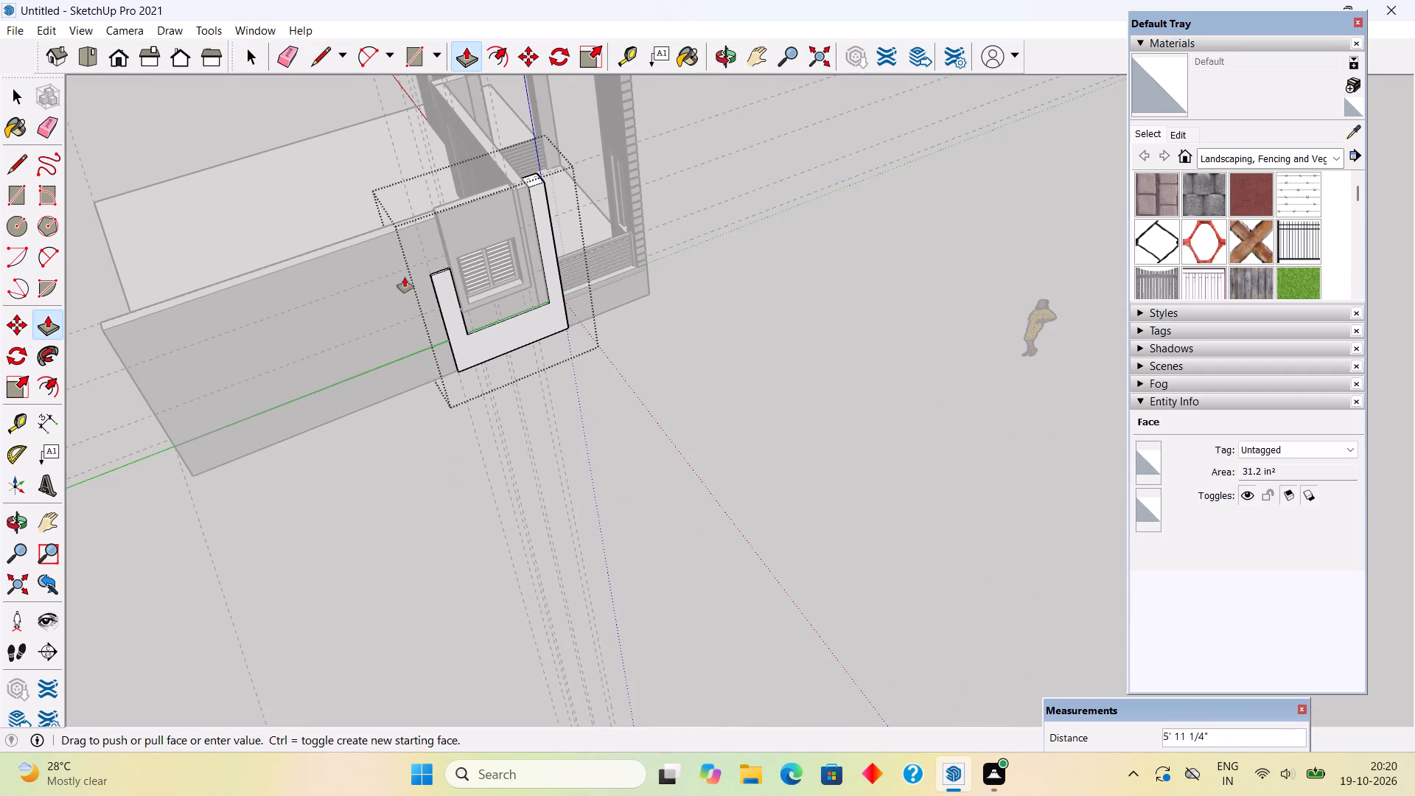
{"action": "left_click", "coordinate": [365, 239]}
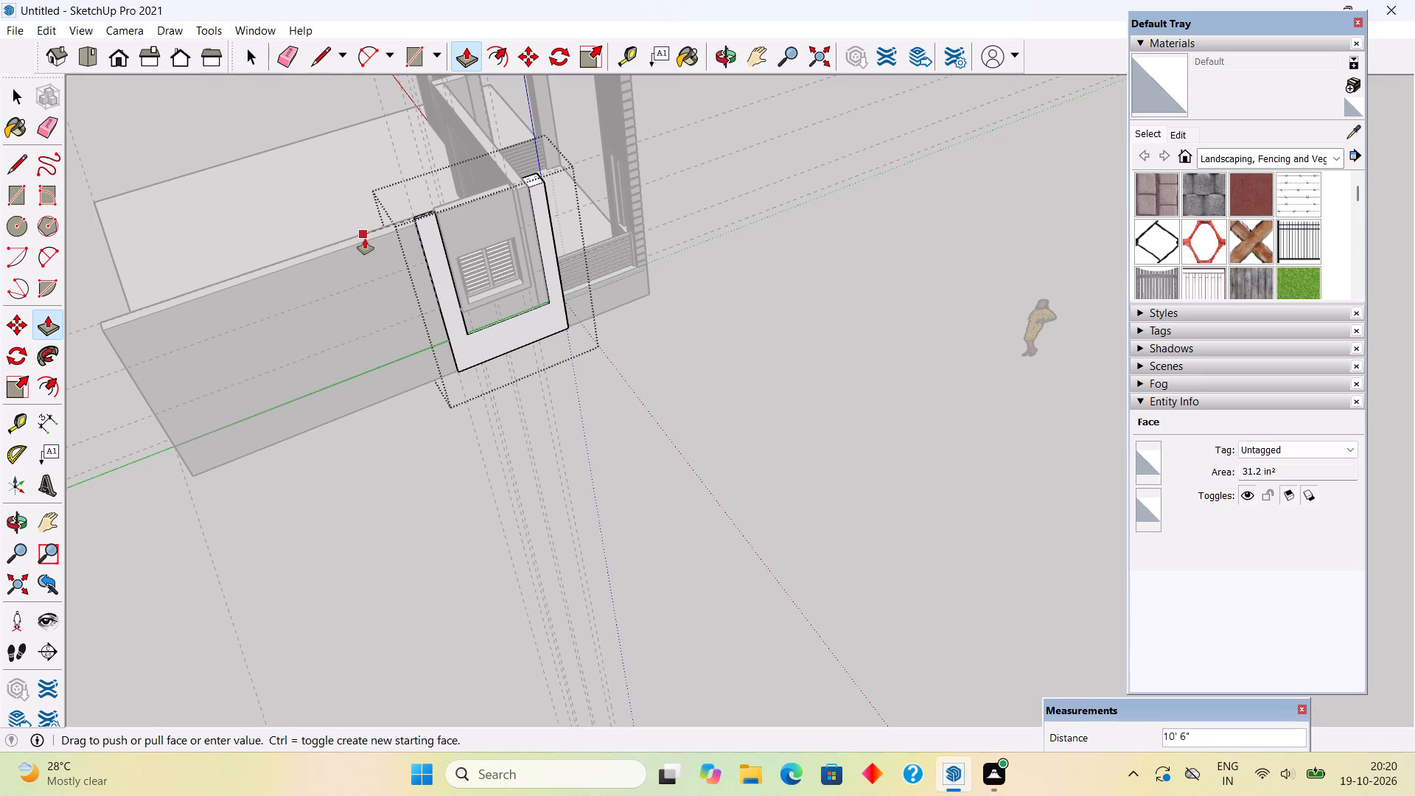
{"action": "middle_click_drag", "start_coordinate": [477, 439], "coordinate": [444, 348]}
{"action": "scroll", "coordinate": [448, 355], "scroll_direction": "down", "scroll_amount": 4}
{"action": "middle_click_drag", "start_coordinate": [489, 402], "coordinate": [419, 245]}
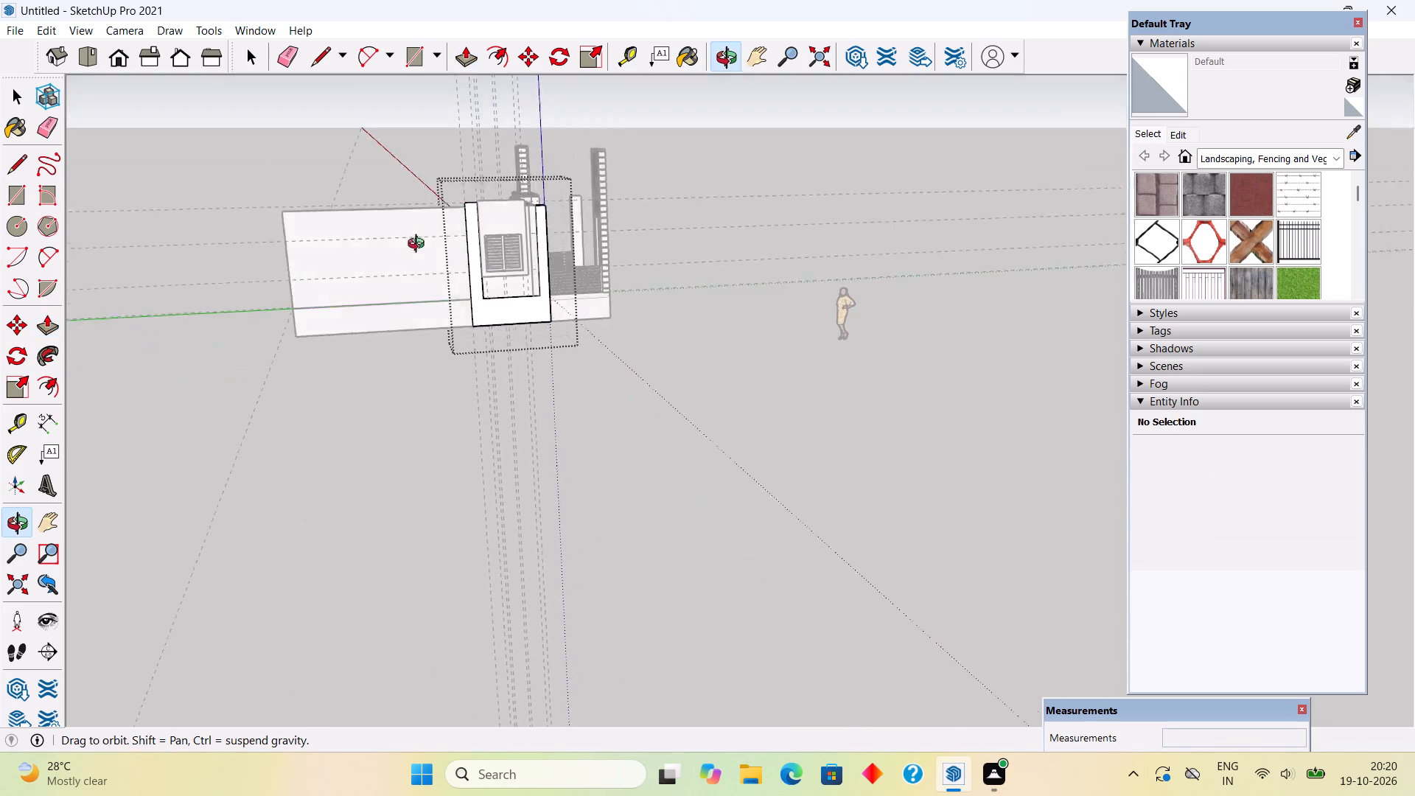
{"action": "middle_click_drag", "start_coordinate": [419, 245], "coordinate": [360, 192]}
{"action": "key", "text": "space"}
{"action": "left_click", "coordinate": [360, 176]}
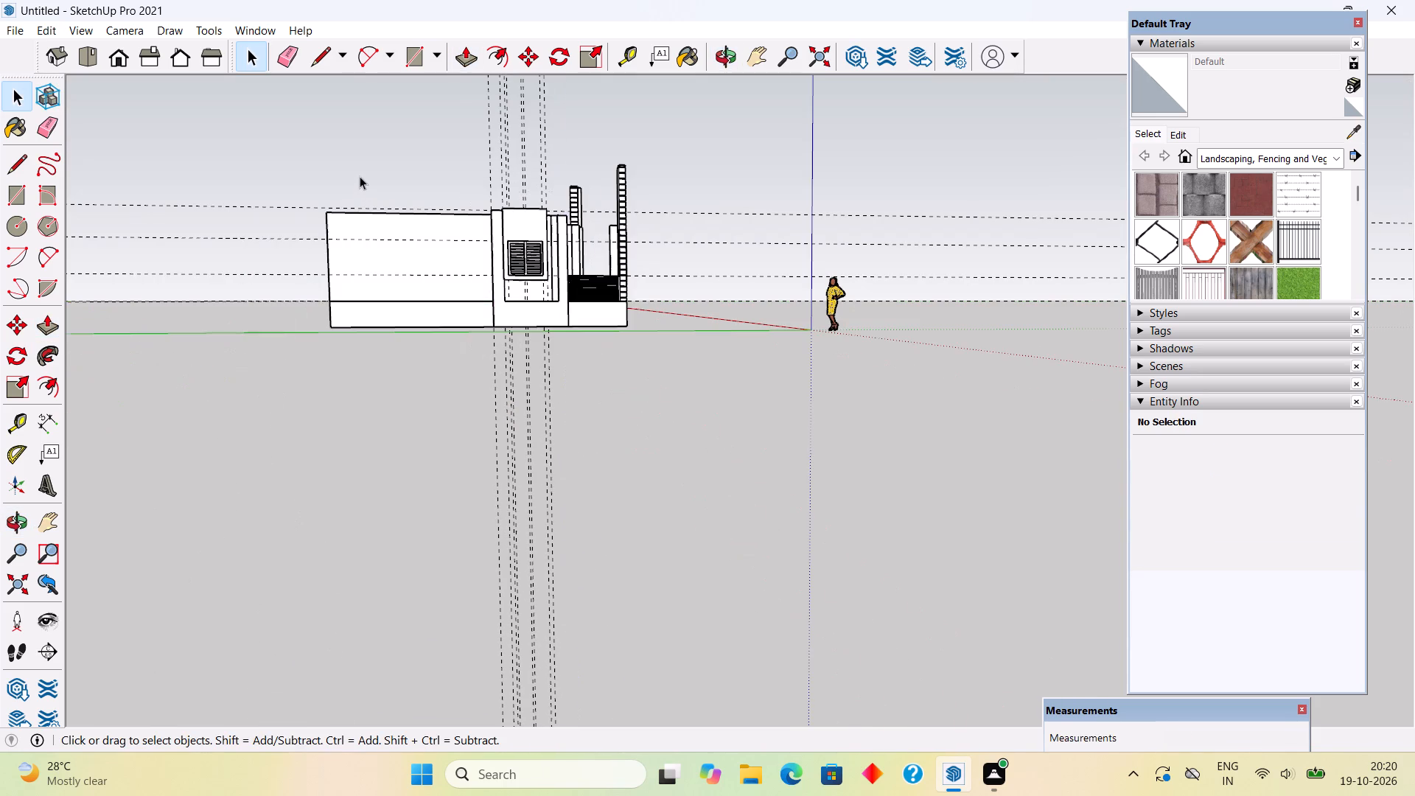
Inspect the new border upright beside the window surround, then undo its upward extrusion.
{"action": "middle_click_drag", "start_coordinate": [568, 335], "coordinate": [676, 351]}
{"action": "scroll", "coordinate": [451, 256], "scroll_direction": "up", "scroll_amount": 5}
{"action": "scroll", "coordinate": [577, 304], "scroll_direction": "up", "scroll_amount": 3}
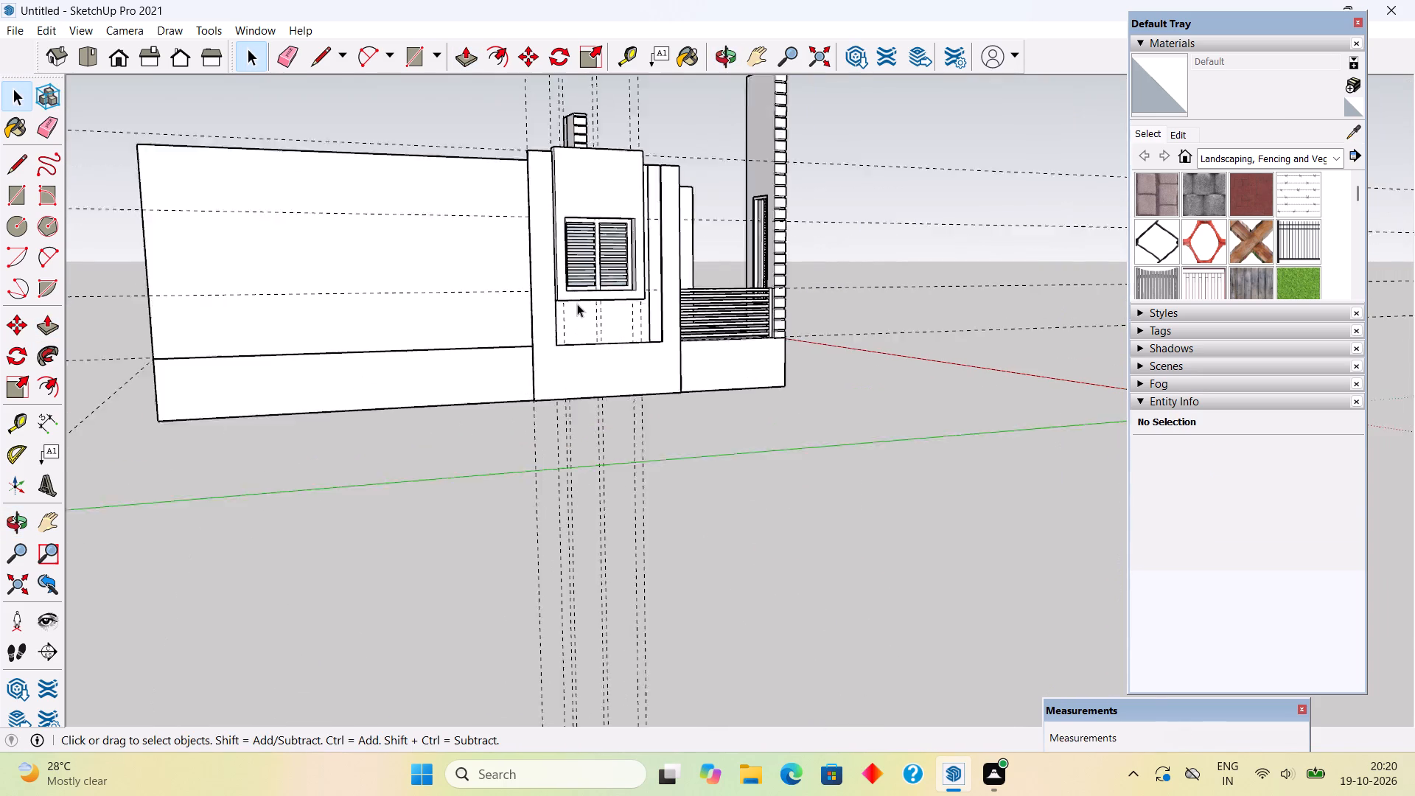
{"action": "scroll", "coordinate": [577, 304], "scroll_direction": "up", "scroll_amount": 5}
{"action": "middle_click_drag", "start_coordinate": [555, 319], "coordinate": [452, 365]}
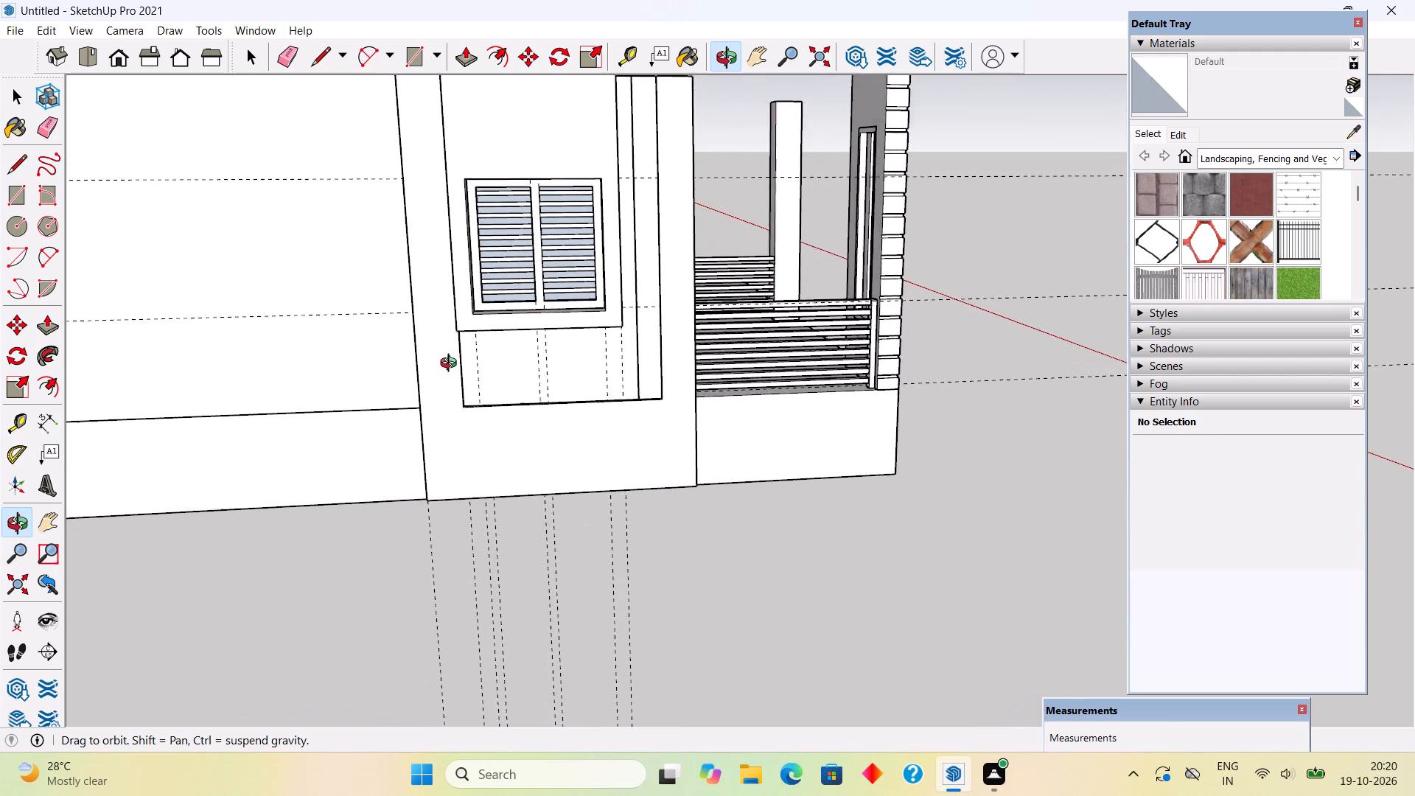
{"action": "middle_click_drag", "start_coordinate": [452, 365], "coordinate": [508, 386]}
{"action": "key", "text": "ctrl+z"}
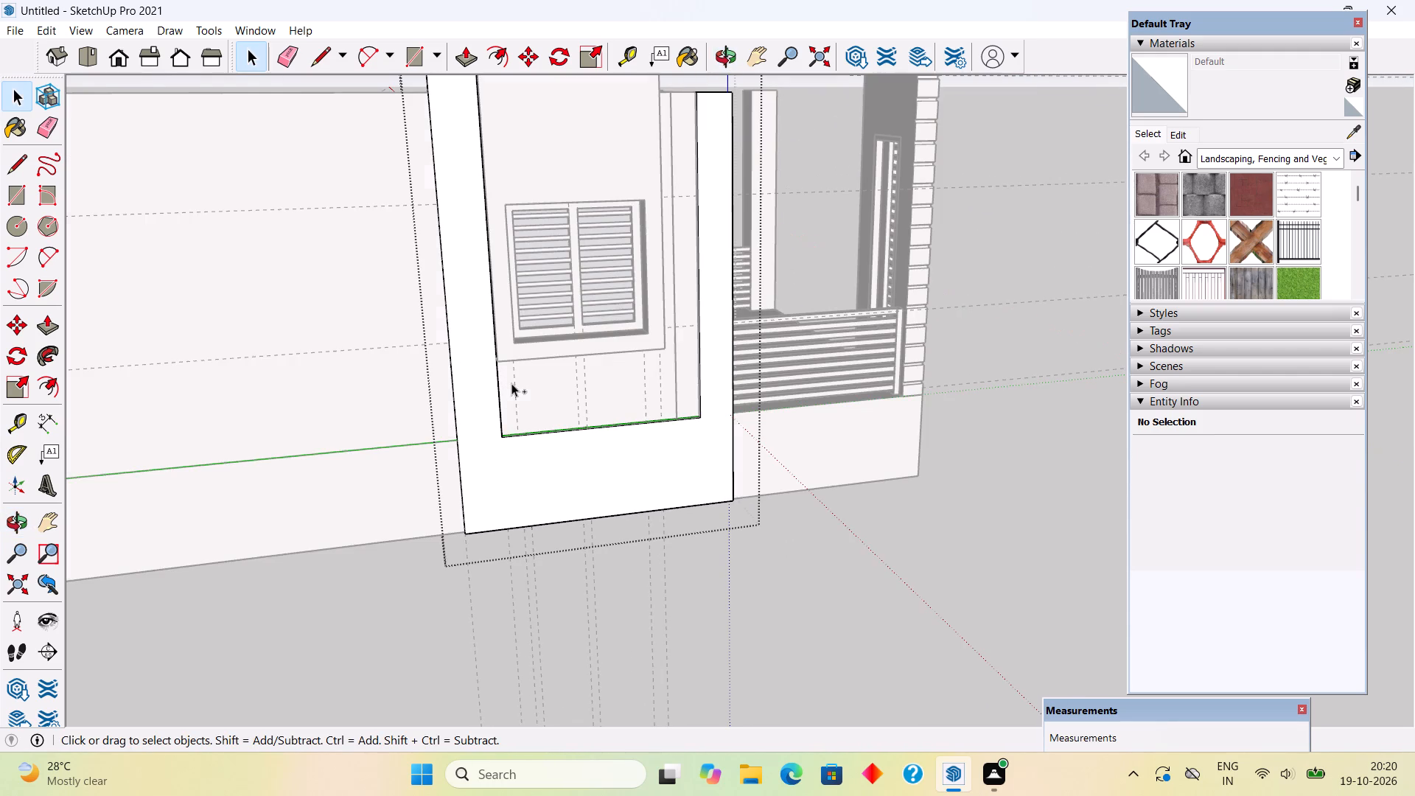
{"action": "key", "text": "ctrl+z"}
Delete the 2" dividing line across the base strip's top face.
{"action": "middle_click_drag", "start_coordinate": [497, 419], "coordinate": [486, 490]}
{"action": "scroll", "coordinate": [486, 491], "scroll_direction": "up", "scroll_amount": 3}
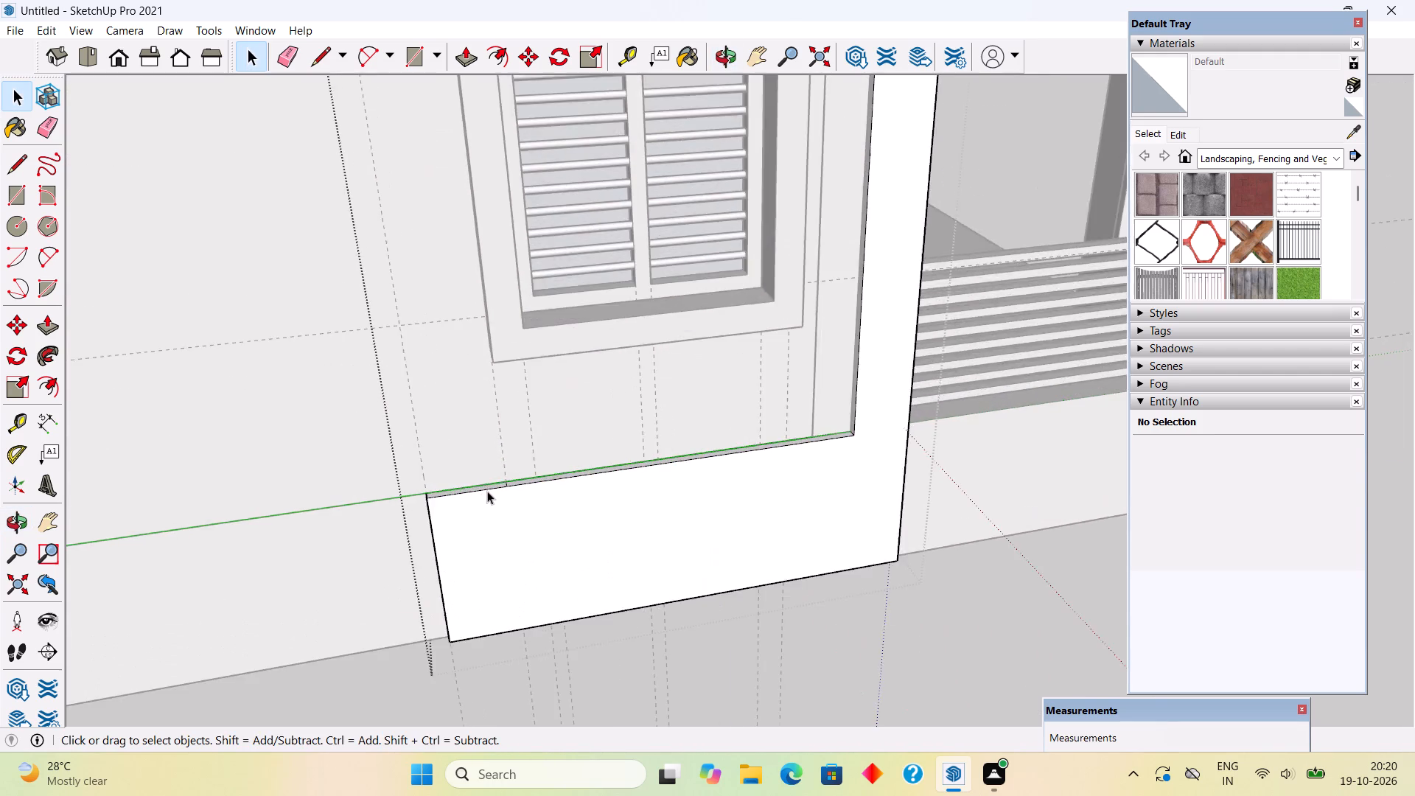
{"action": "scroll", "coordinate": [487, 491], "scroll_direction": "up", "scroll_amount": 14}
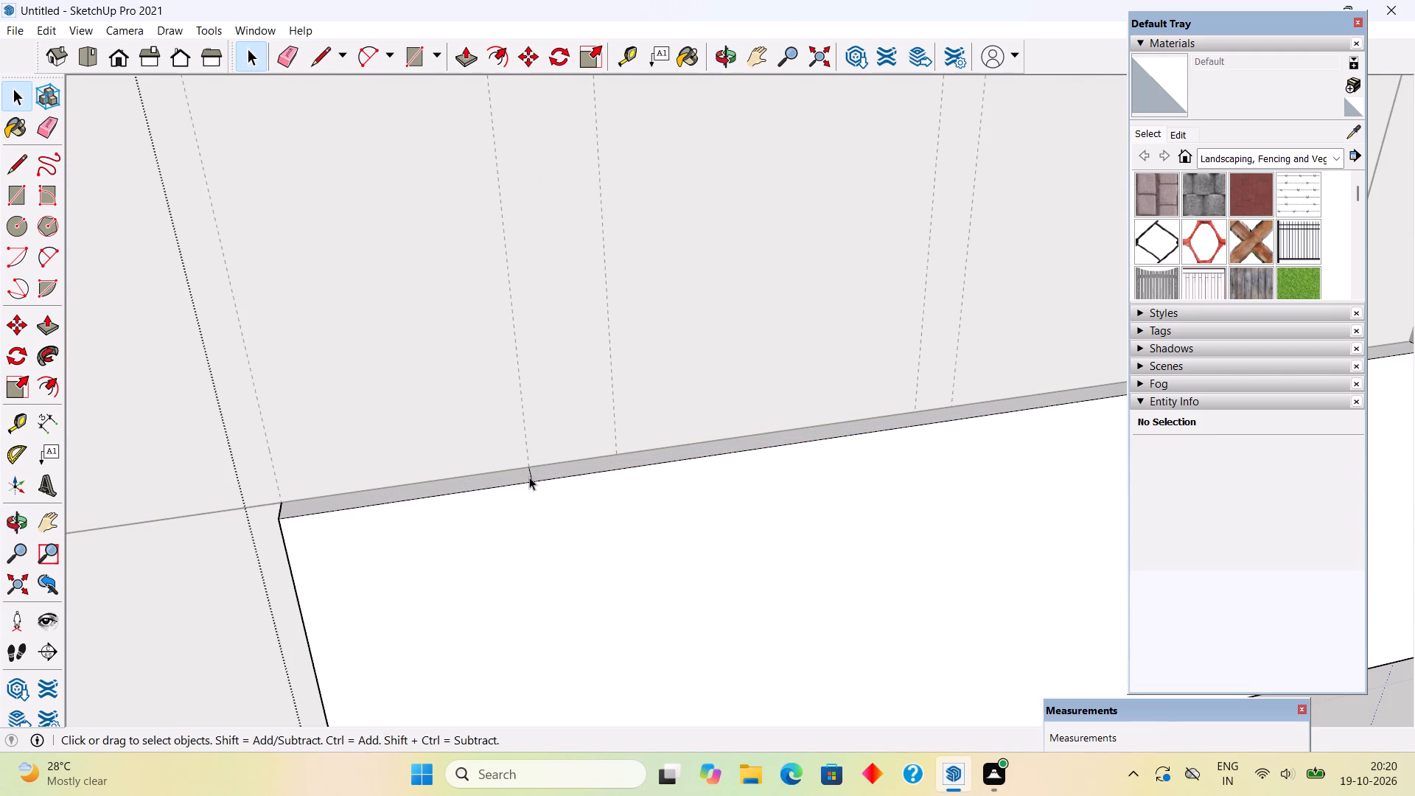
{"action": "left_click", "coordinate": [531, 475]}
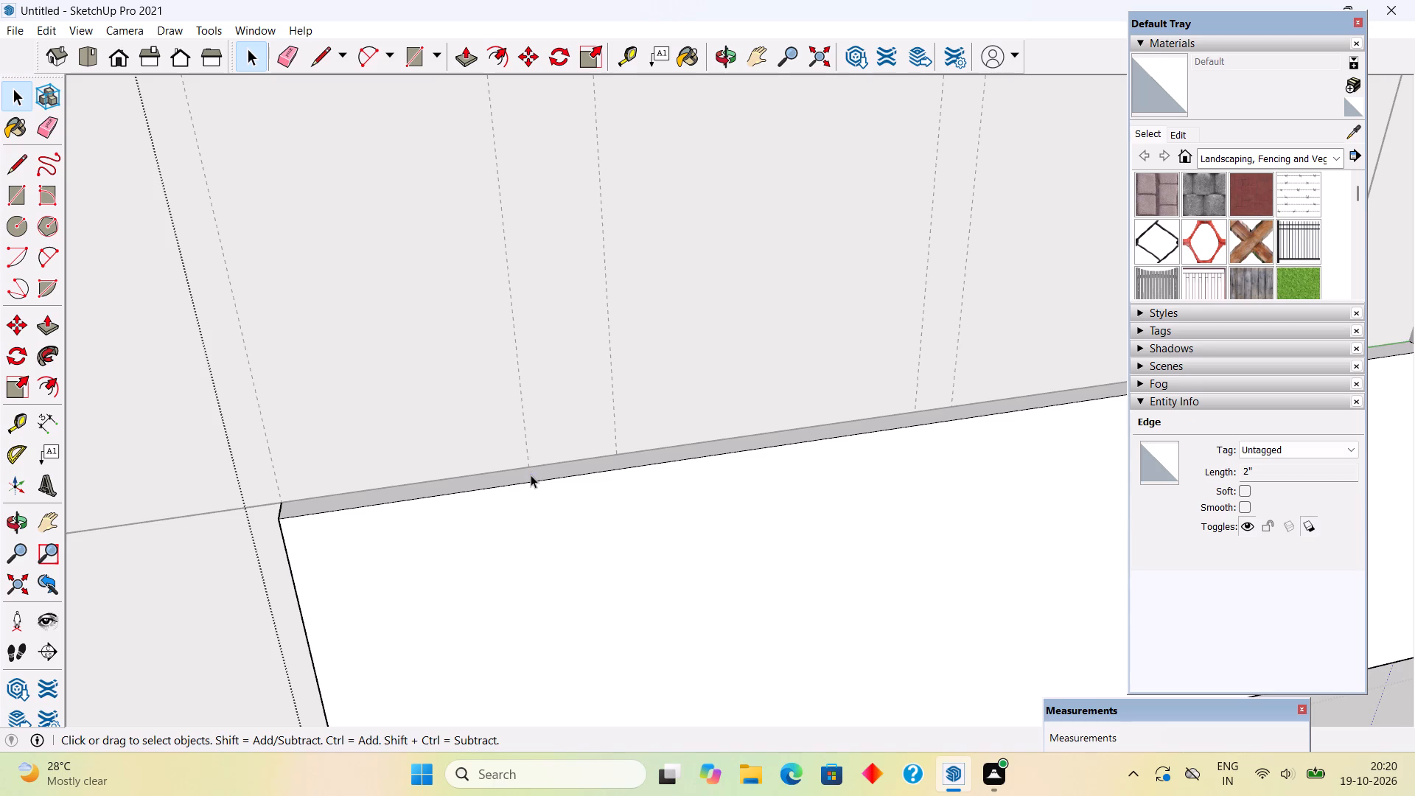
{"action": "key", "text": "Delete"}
Measure the width of the border's existing upright beside the window.
{"action": "scroll", "coordinate": [437, 487], "scroll_direction": "down", "scroll_amount": 14}
{"action": "scroll", "coordinate": [858, 270], "scroll_direction": "up", "scroll_amount": 4}
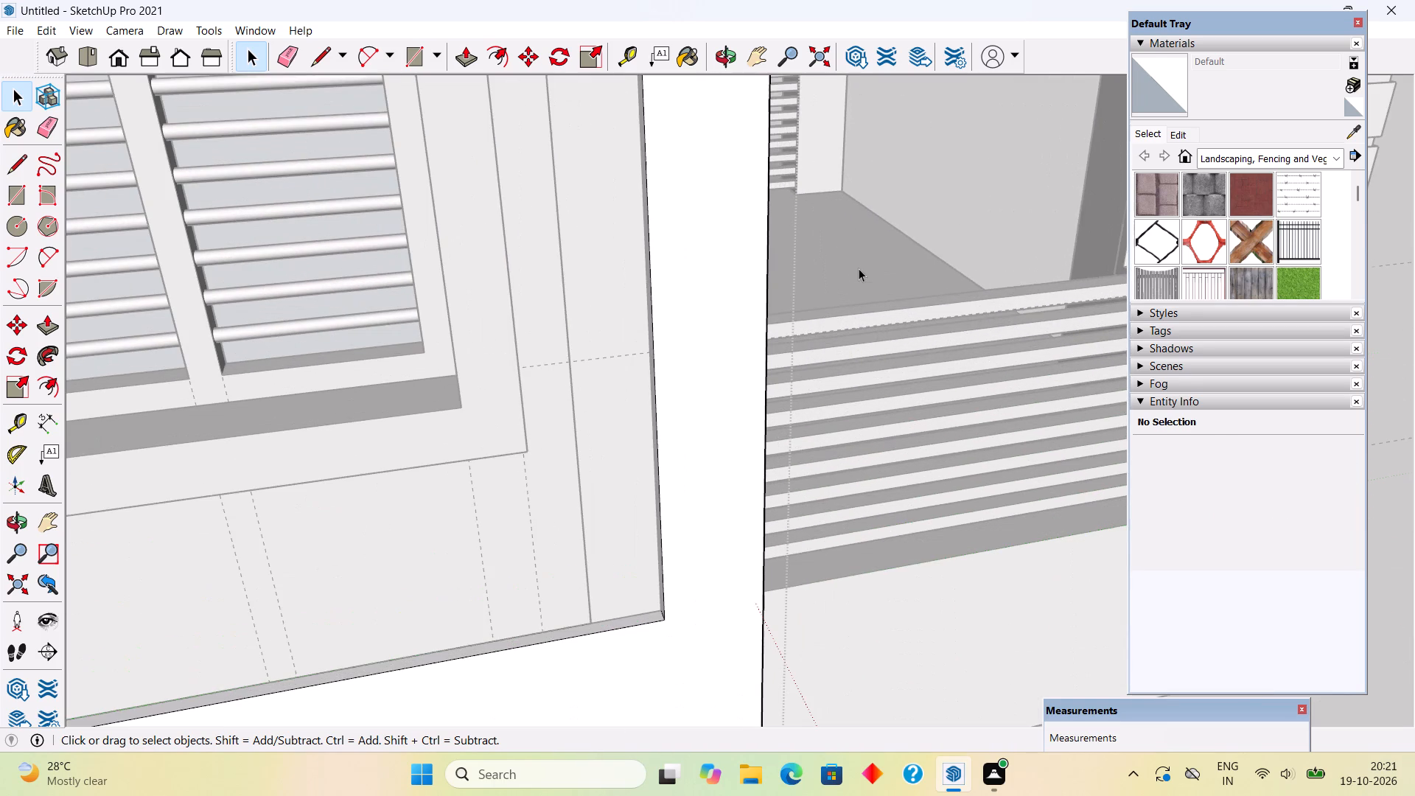
{"action": "key", "text": "t"}
{"action": "left_click", "coordinate": [649, 334]}
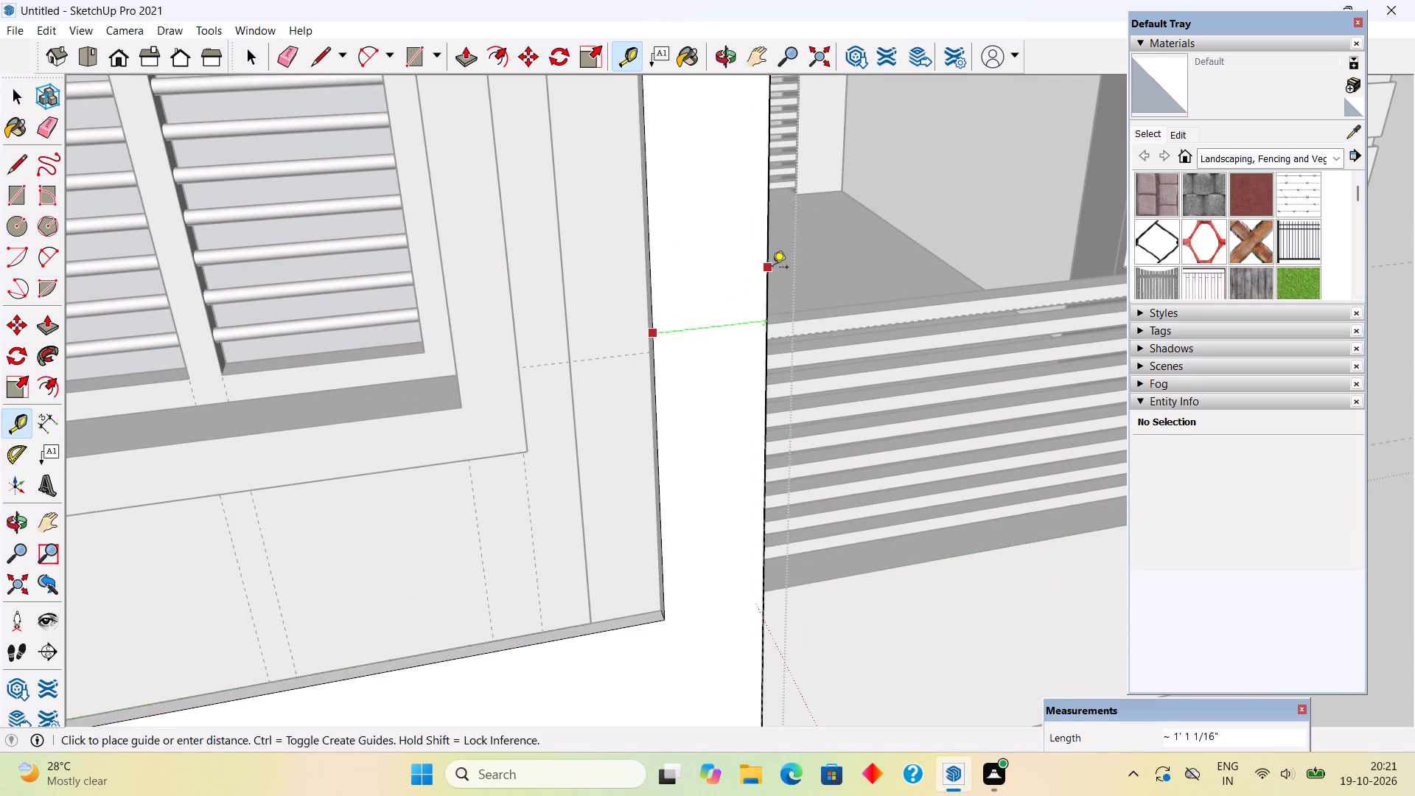
{"action": "key", "text": "space"}
Push/Pull the base strip's end face outward along the side wall by 1.2'.
{"action": "scroll", "coordinate": [758, 293], "scroll_direction": "down", "scroll_amount": 9}
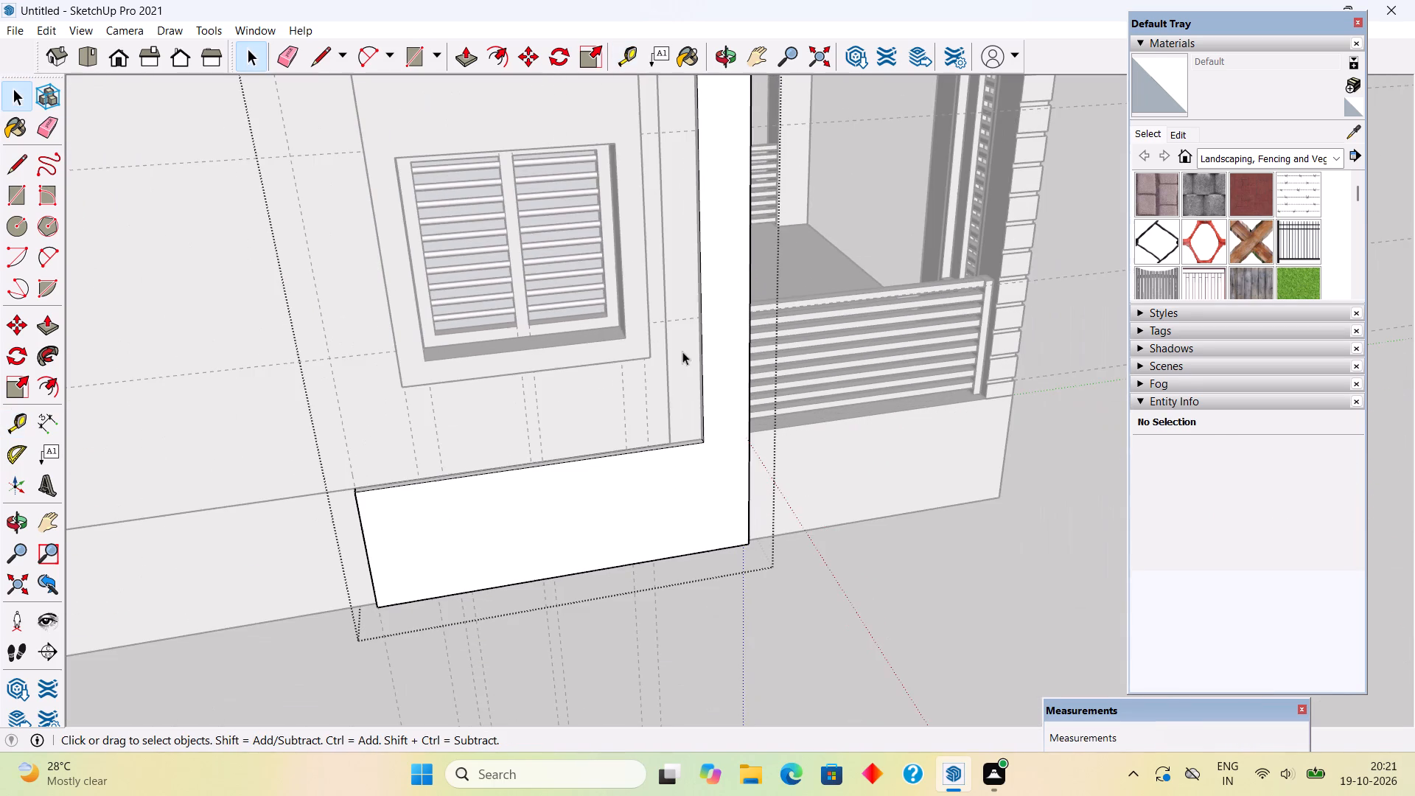
{"action": "middle_click_drag", "start_coordinate": [564, 430], "coordinate": [762, 293]}
{"action": "scroll", "coordinate": [463, 531], "scroll_direction": "up", "scroll_amount": 4}
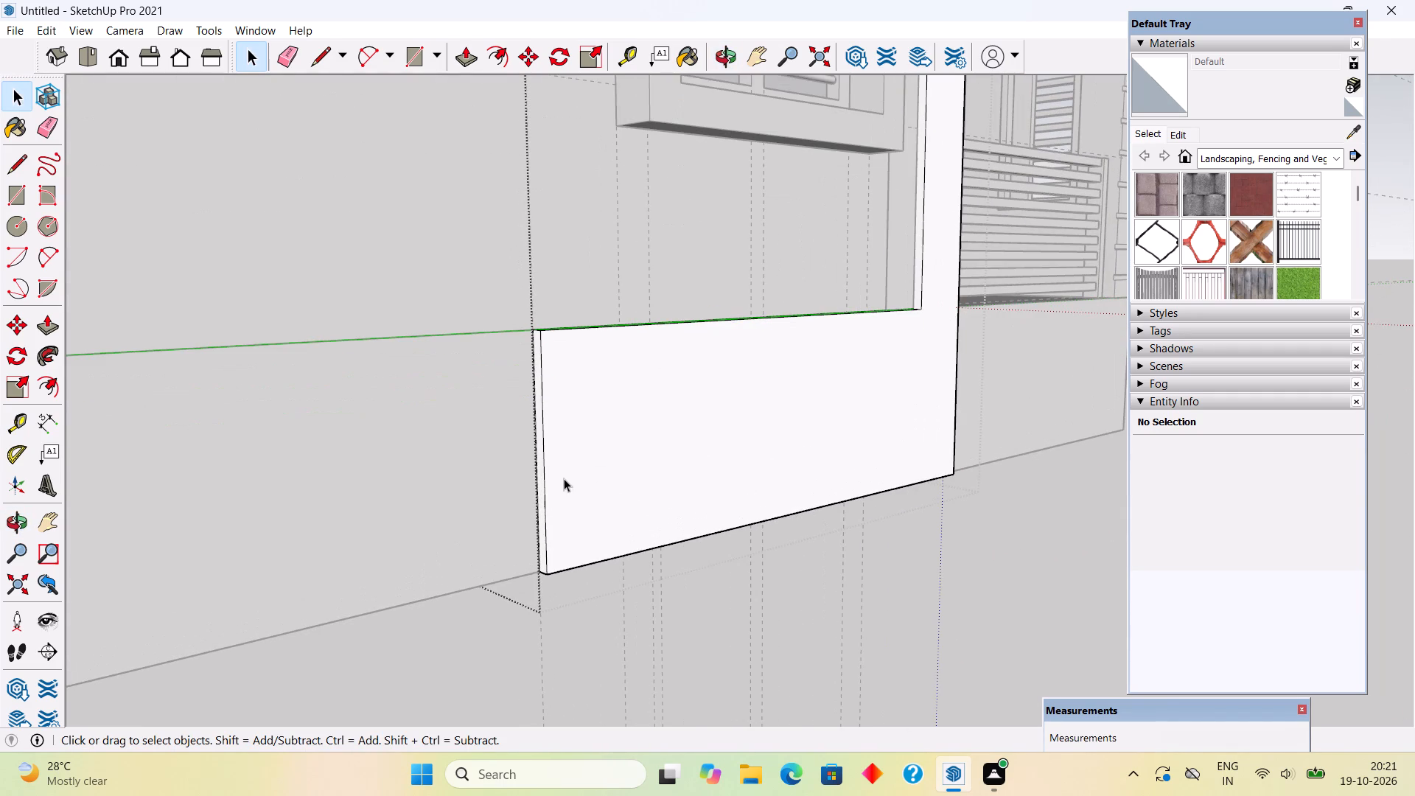
{"action": "key", "text": "p"}
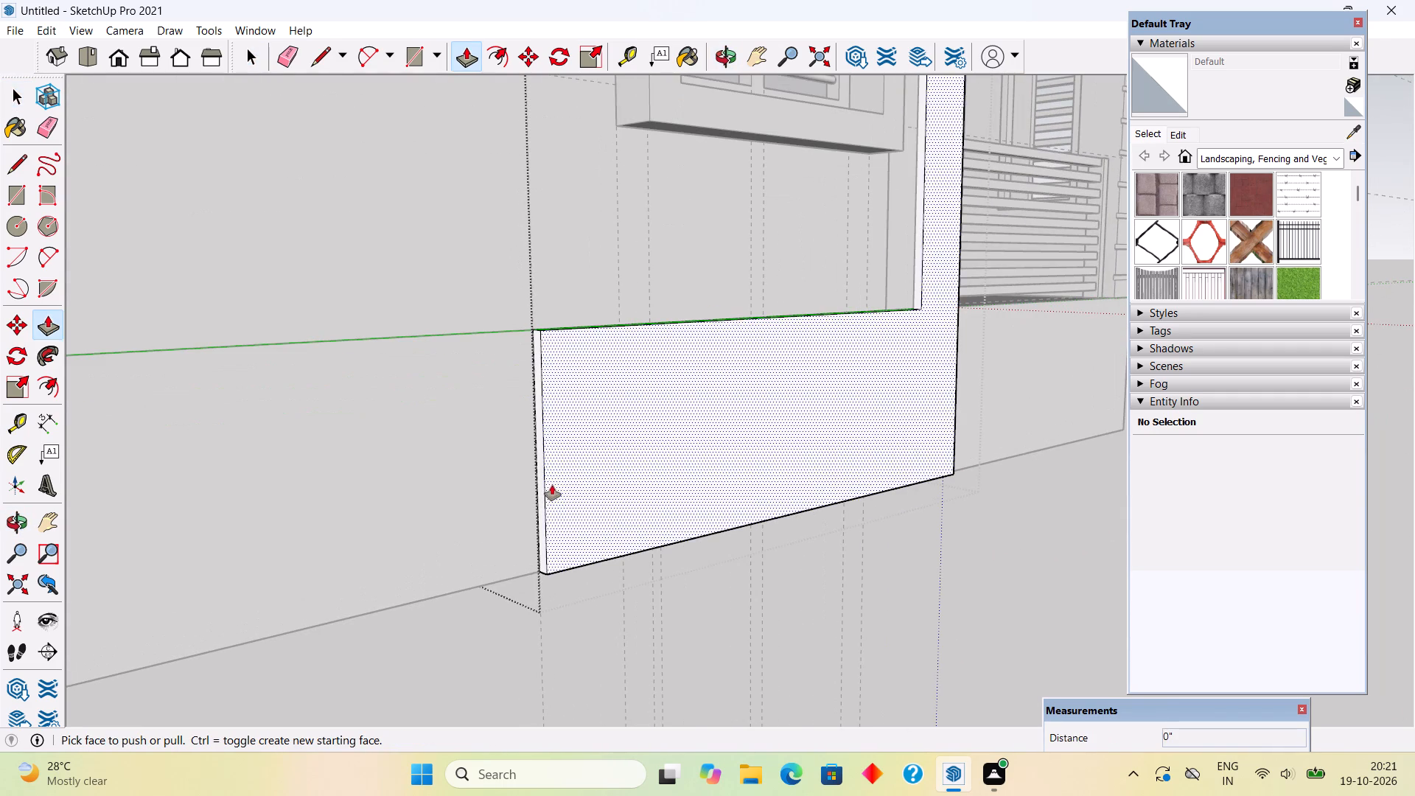
{"action": "left_click", "coordinate": [541, 462]}
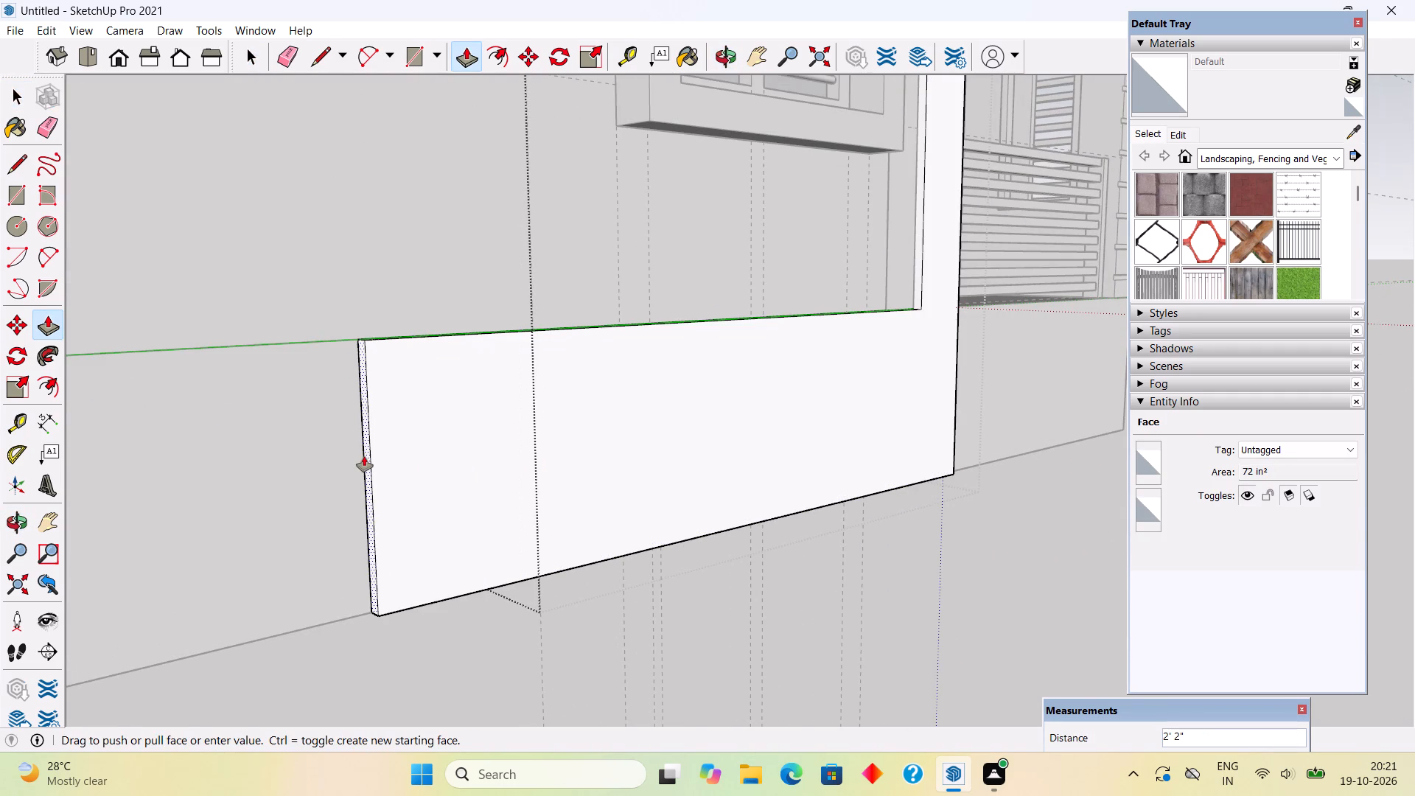
{"action": "type", "text": "1.2'"}
{"action": "key", "text": "Return"}
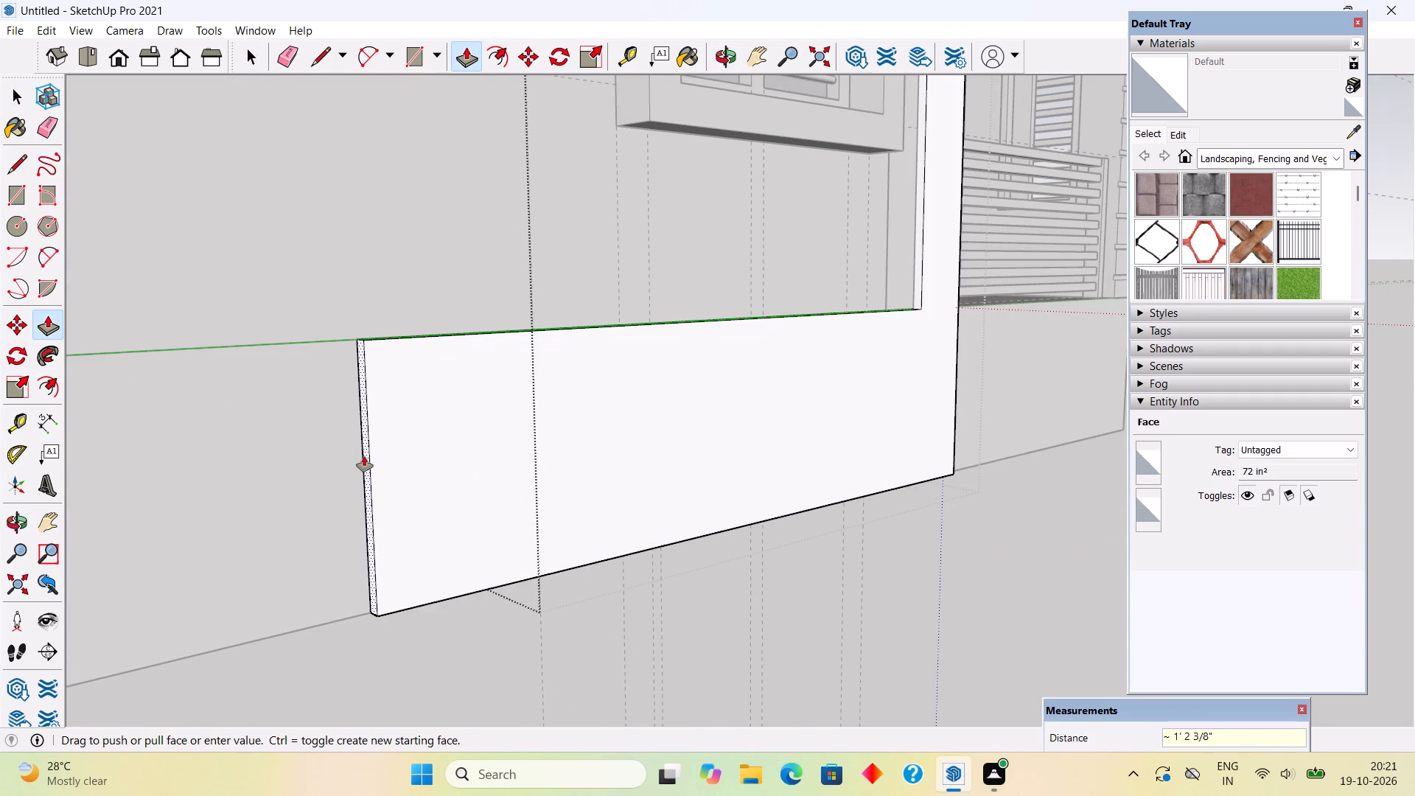
Draw a 2" dividing line across the base strip's top face near its extended end, where the vertical guide meets it.
{"action": "middle_click_drag", "start_coordinate": [458, 469], "coordinate": [466, 607]}
{"action": "scroll", "coordinate": [466, 607], "scroll_direction": "down", "scroll_amount": 4}
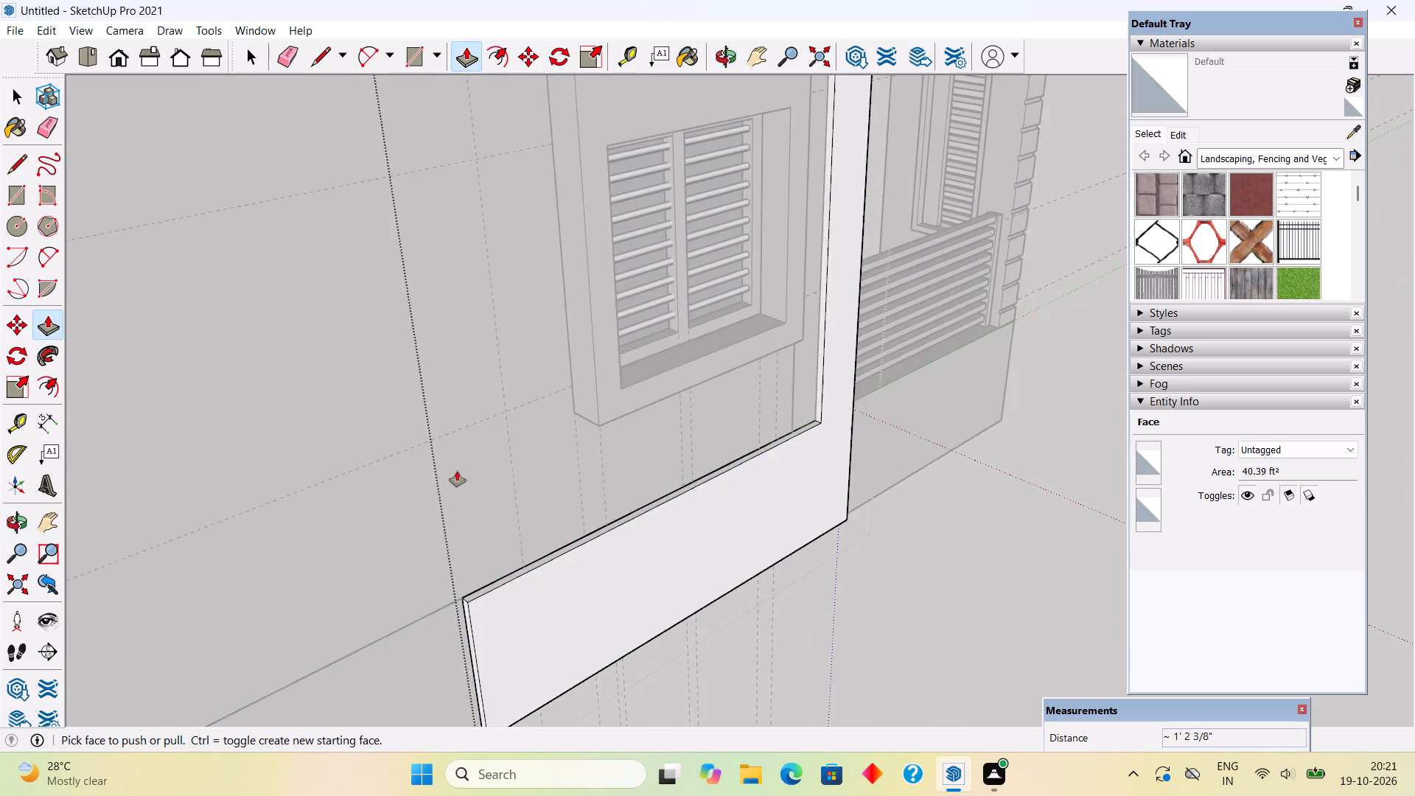
{"action": "scroll", "coordinate": [478, 313], "scroll_direction": "down", "scroll_amount": 5}
{"action": "middle_click_drag", "start_coordinate": [511, 362], "coordinate": [549, 469]}
{"action": "scroll", "coordinate": [582, 607], "scroll_direction": "up", "scroll_amount": 10}
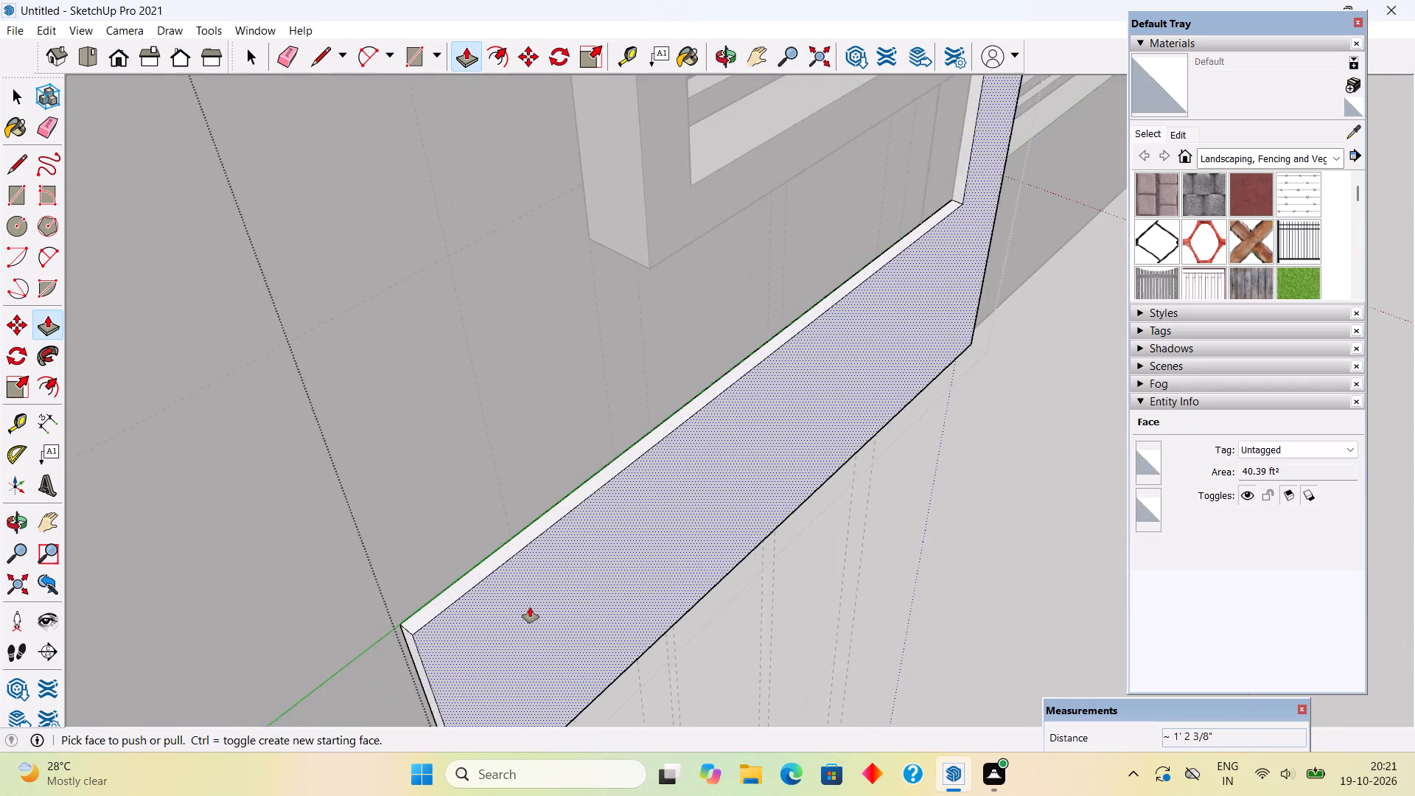
{"action": "scroll", "coordinate": [530, 607], "scroll_direction": "up", "scroll_amount": 2}
{"action": "key", "text": "l"}
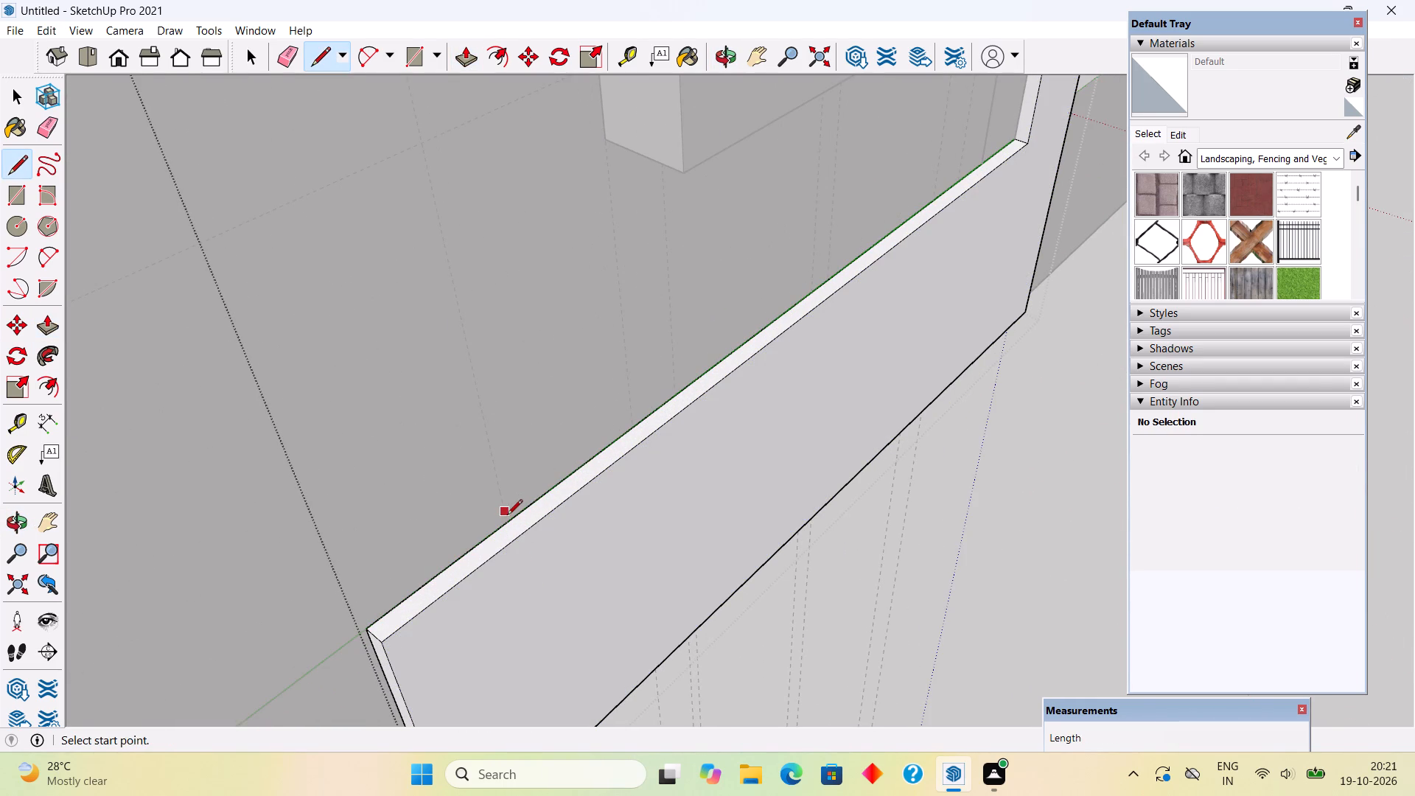
{"action": "left_click", "coordinate": [509, 524]}
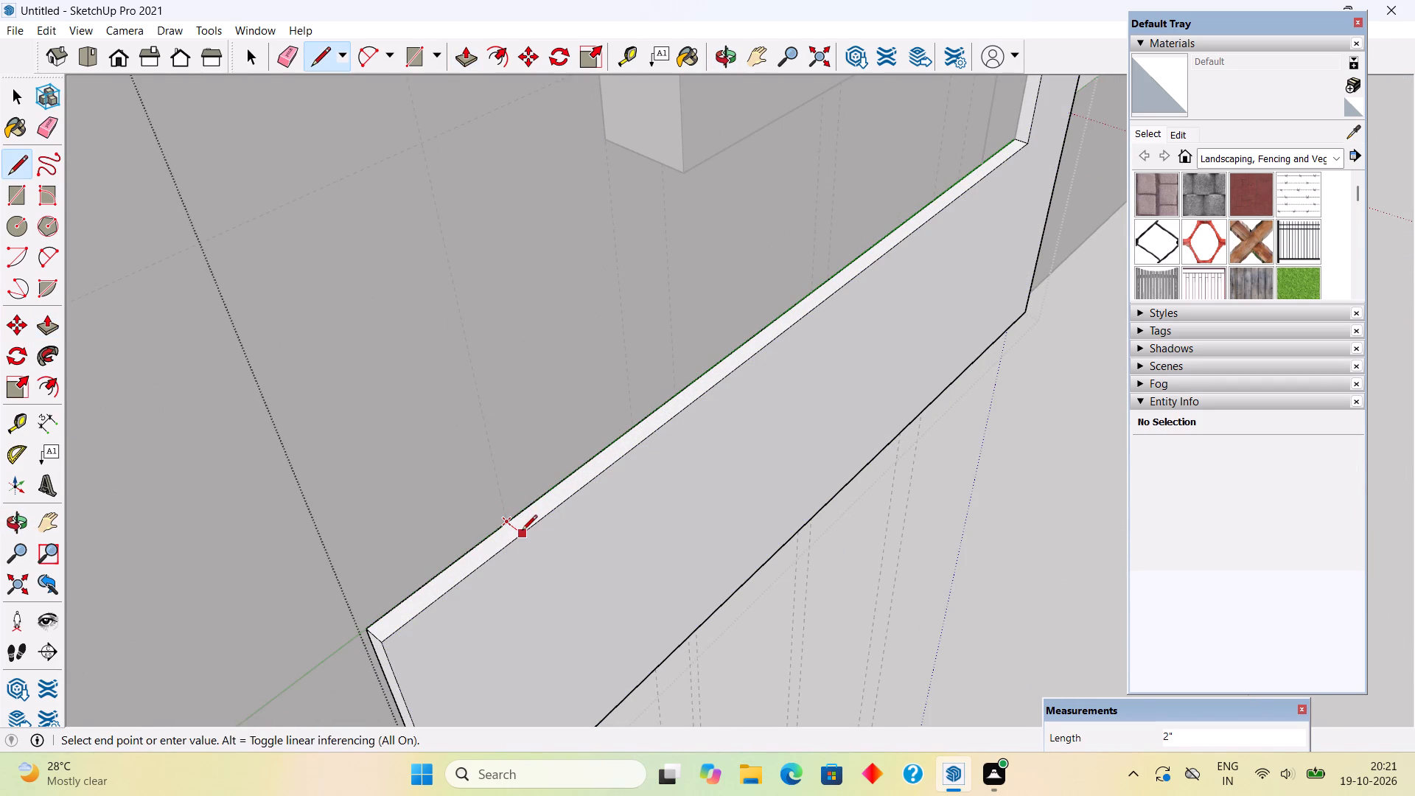
{"action": "left_click", "coordinate": [522, 531]}
Push/Pull the divided end segment of the base strip's top face upward 10' to form the border's second upright.
{"action": "key", "text": "p"}
{"action": "left_click", "coordinate": [493, 549]}
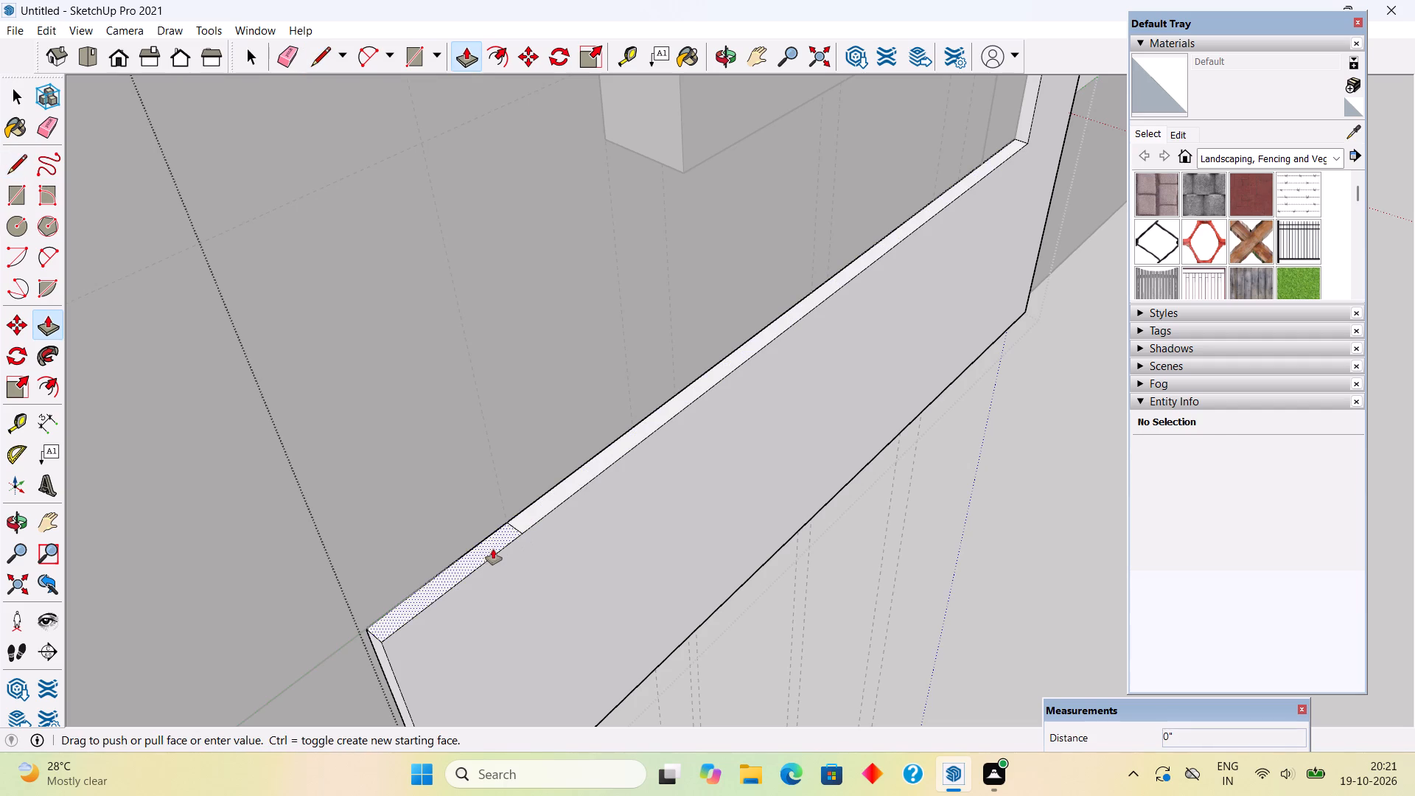
{"action": "scroll", "coordinate": [429, 493], "scroll_direction": "down", "scroll_amount": 15}
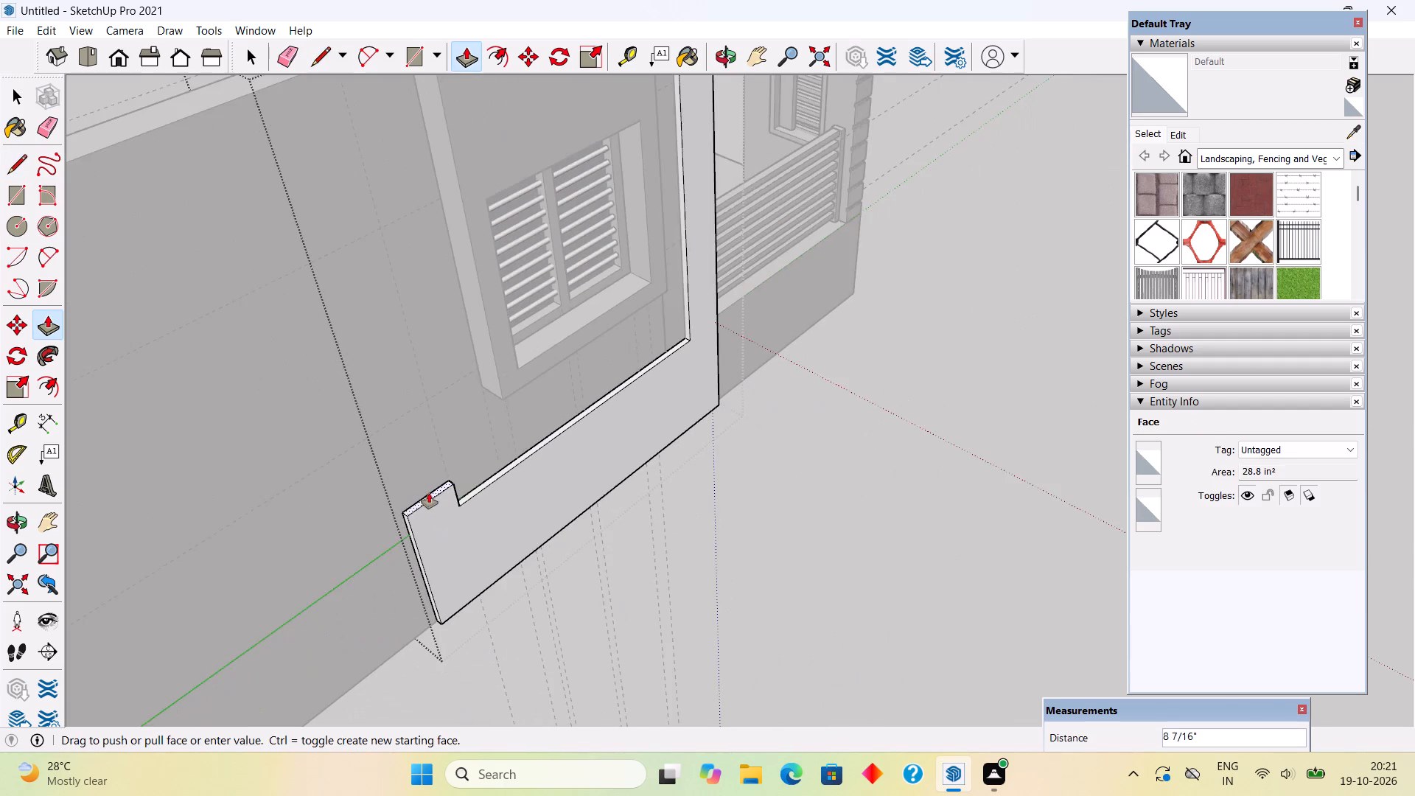
{"action": "scroll", "coordinate": [429, 493], "scroll_direction": "down", "scroll_amount": 2}
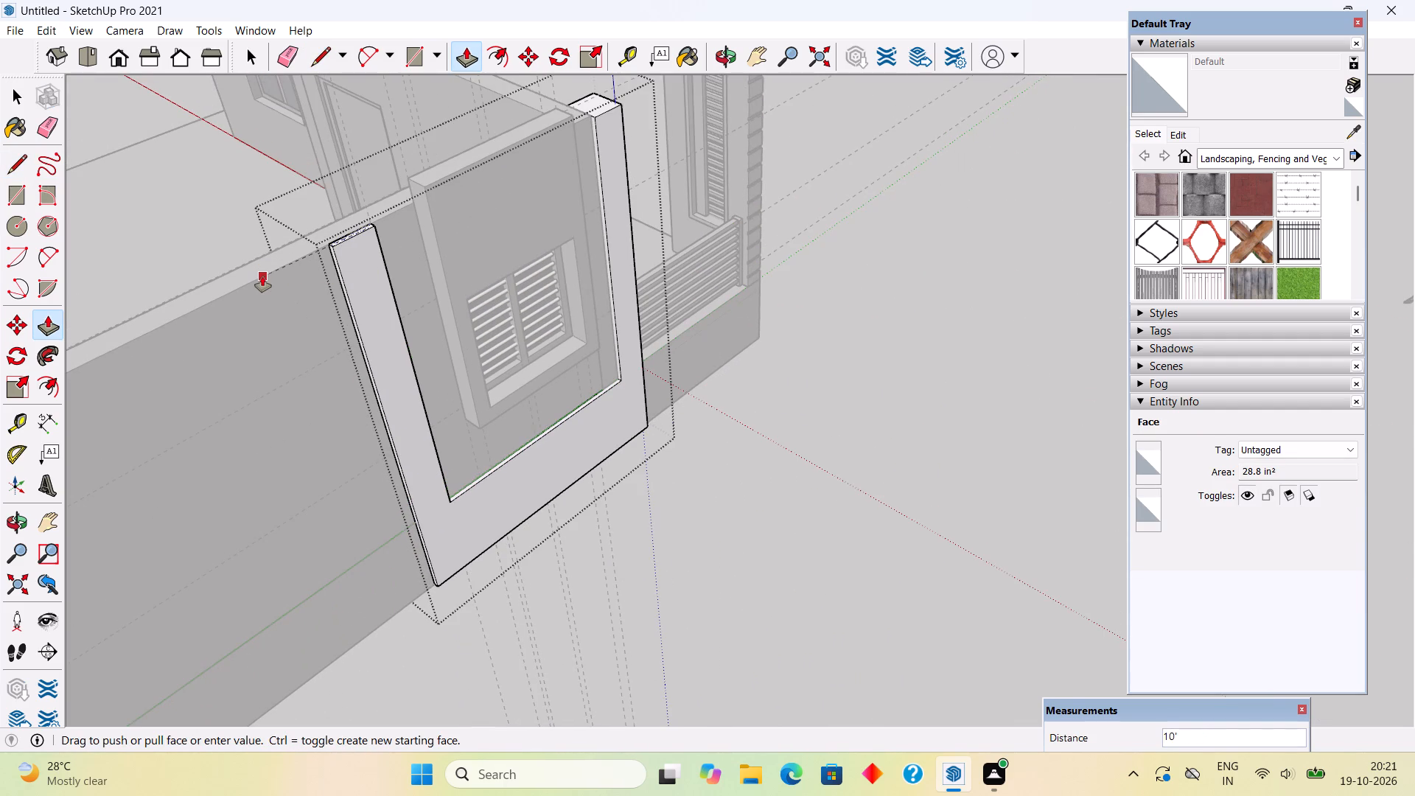
{"action": "left_click", "coordinate": [262, 276]}
{"action": "key", "text": "space"}
{"action": "left_click", "coordinate": [921, 411]}
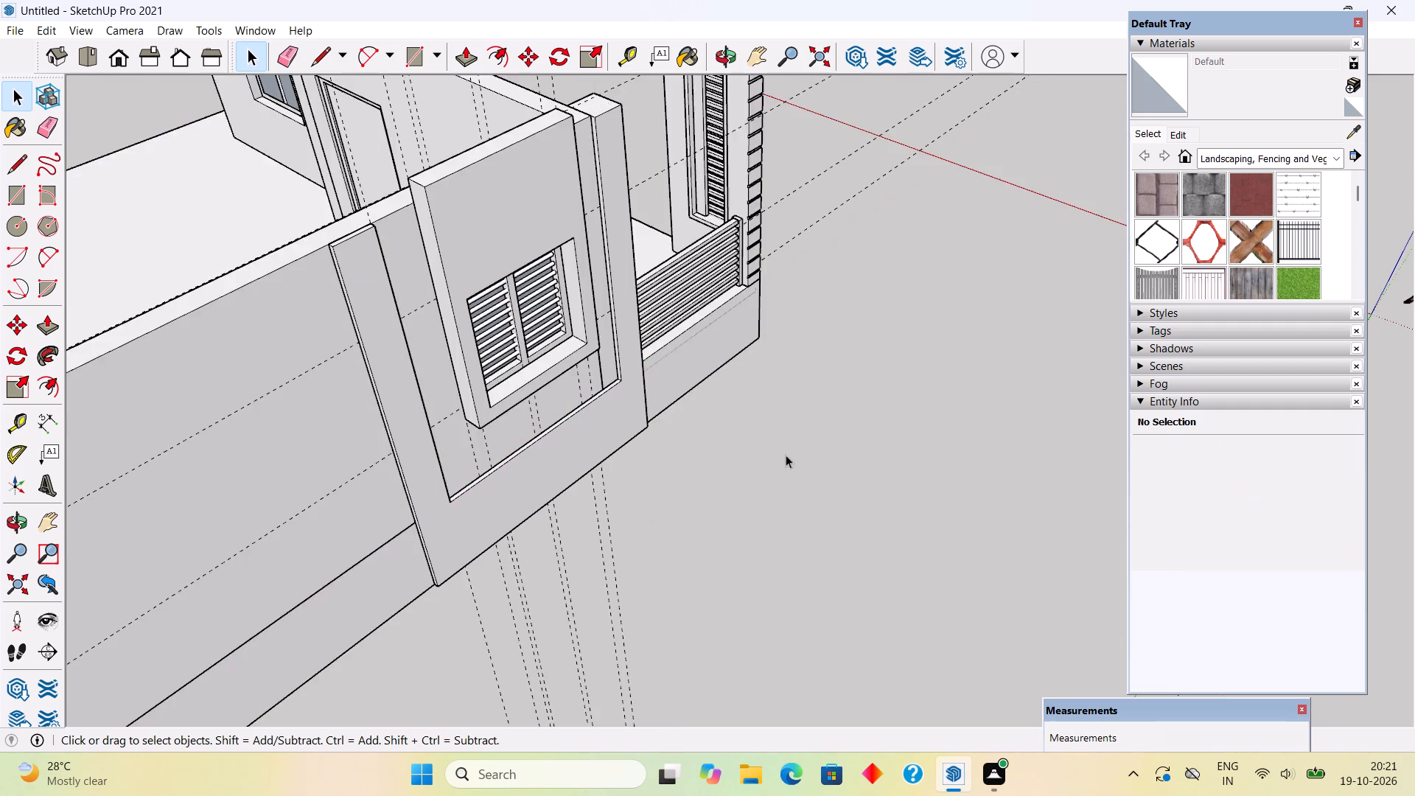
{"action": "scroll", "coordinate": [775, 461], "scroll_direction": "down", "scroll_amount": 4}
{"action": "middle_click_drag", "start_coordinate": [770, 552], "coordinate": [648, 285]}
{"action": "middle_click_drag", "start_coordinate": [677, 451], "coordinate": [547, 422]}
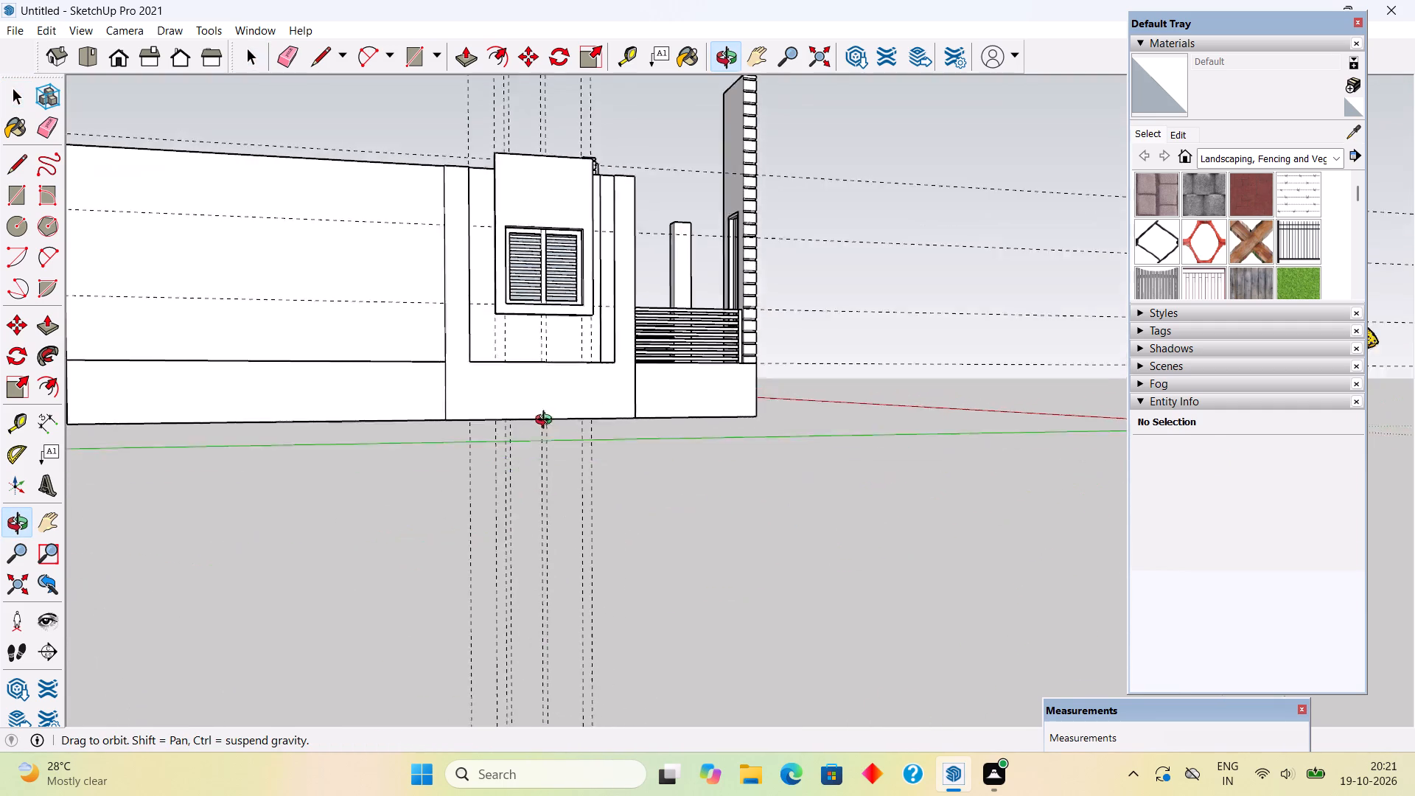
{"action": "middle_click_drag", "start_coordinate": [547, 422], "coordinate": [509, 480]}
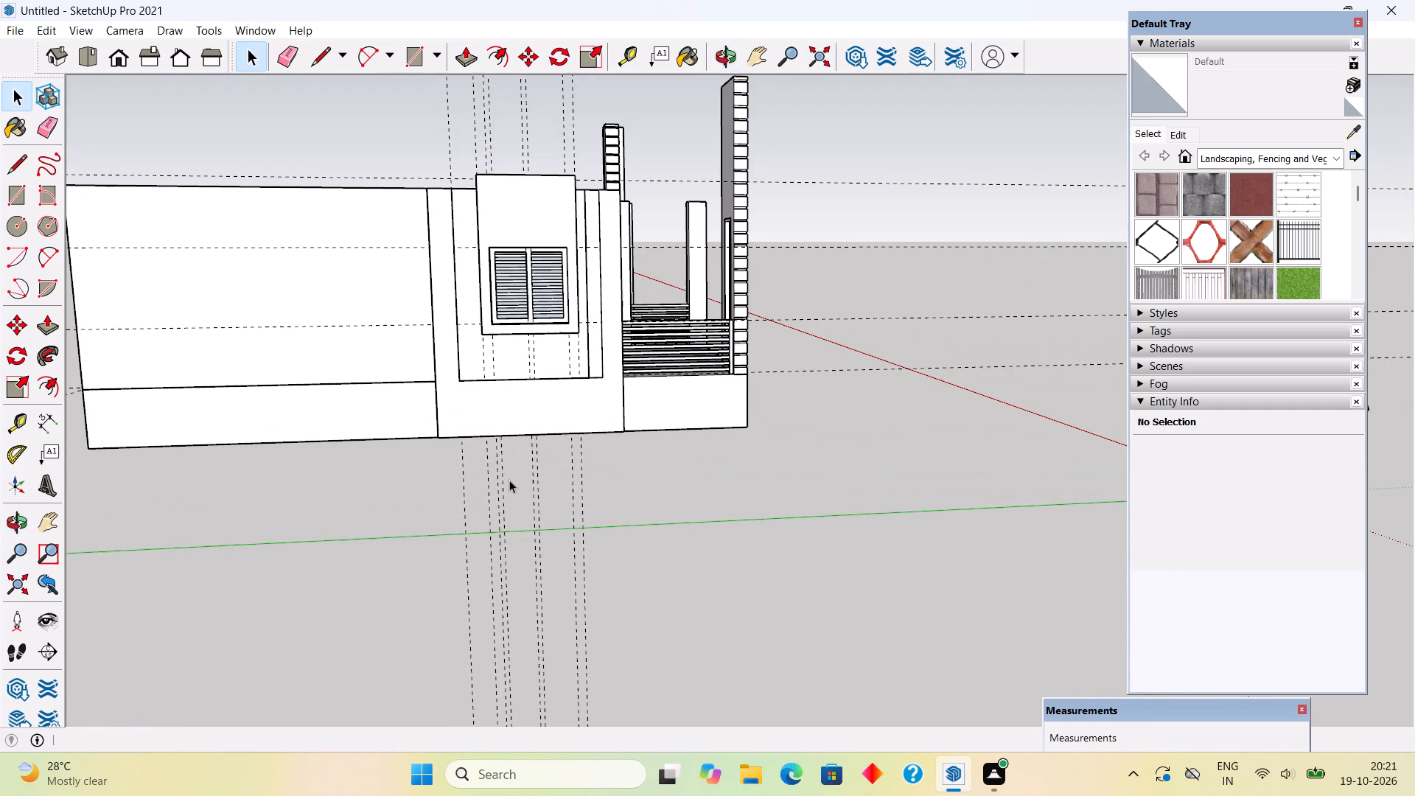
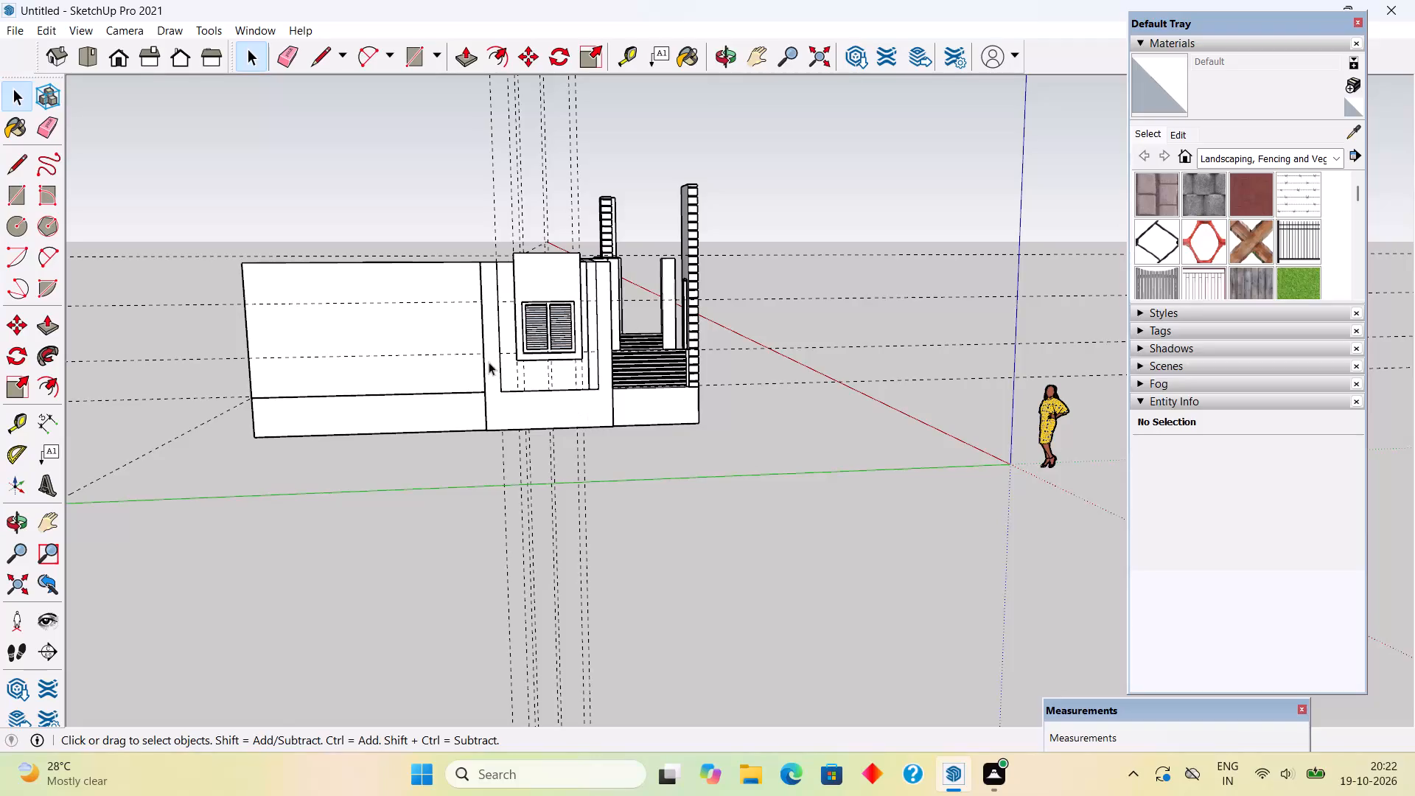
Examine the side wall, its window border and the open house interior from several sides.
{"action": "middle_click_drag", "start_coordinate": [503, 358], "coordinate": [580, 352]}
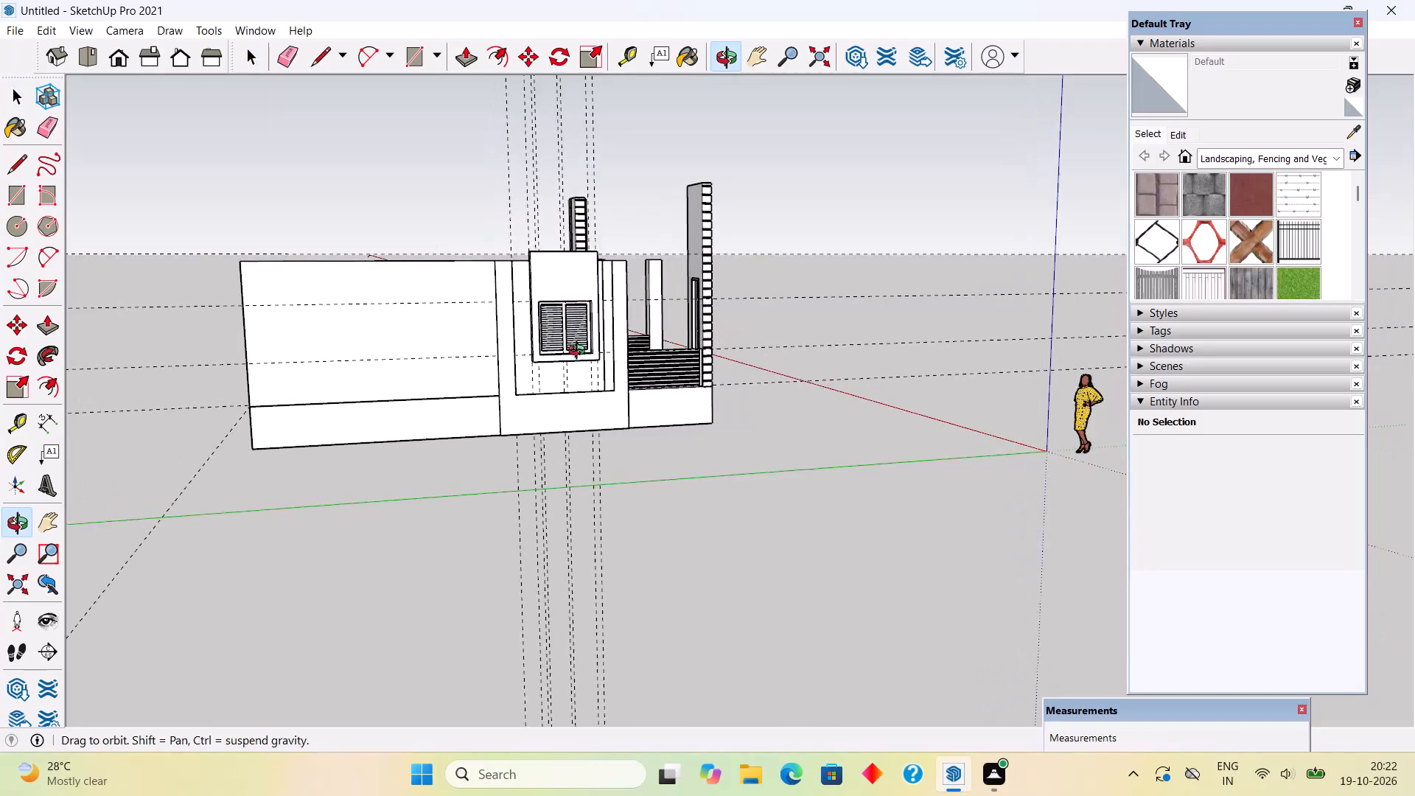
{"action": "middle_click_drag", "start_coordinate": [580, 352], "coordinate": [707, 363]}
{"action": "scroll", "coordinate": [616, 387], "scroll_direction": "up", "scroll_amount": 5}
{"action": "middle_click_drag", "start_coordinate": [619, 388], "coordinate": [859, 510]}
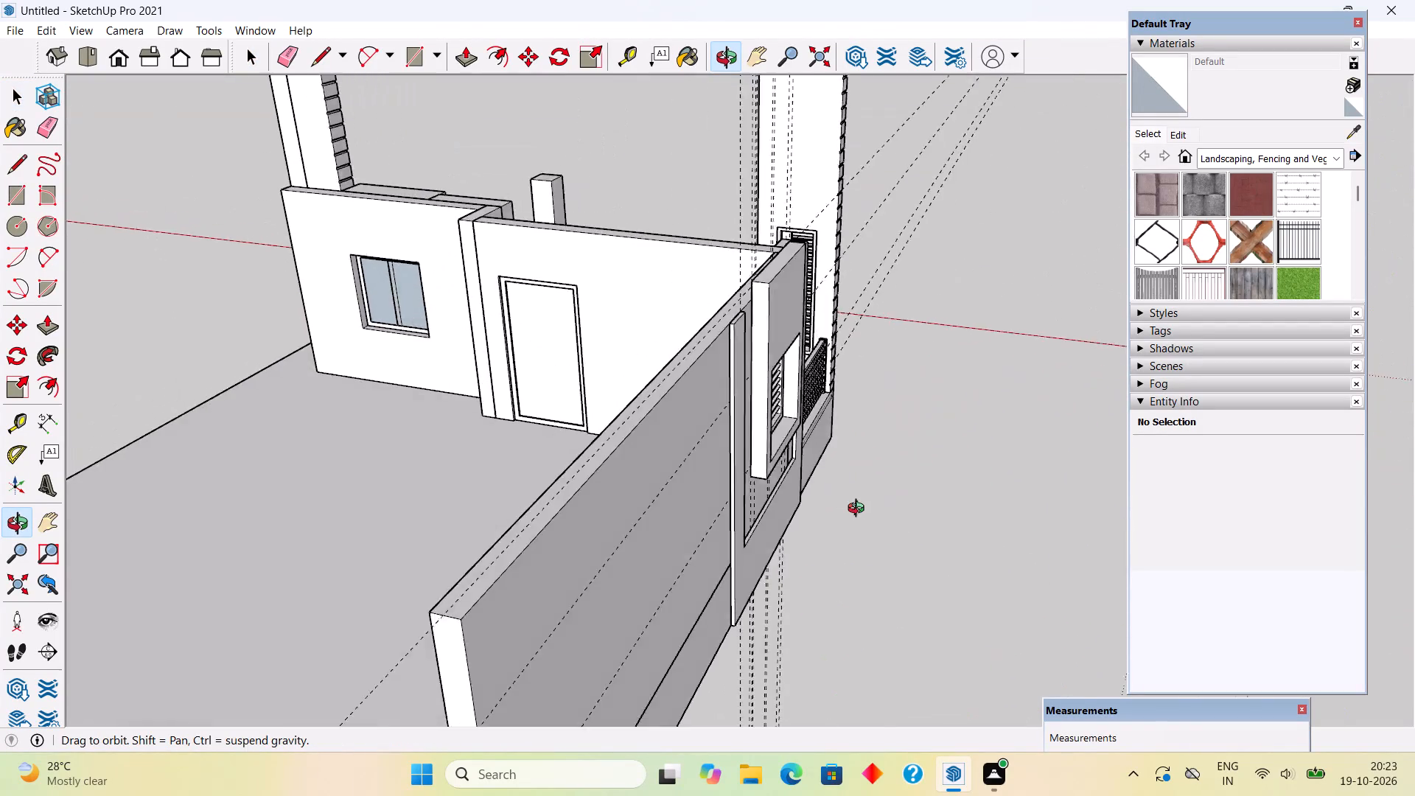
{"action": "middle_click_drag", "start_coordinate": [859, 510], "coordinate": [748, 193]}
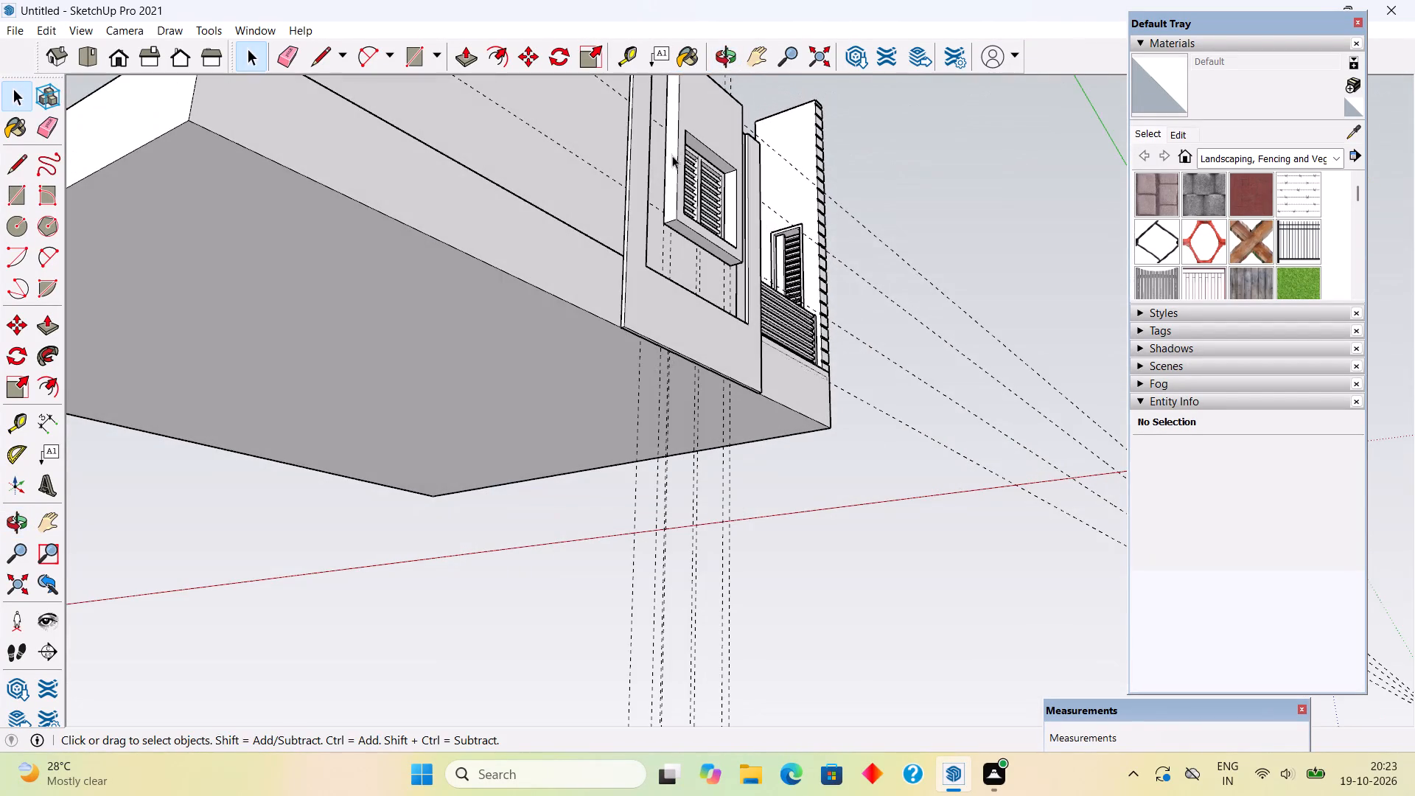
{"action": "middle_click_drag", "start_coordinate": [665, 216], "coordinate": [371, 439]}
{"action": "scroll", "coordinate": [371, 439], "scroll_direction": "down", "scroll_amount": 4}
{"action": "middle_click_drag", "start_coordinate": [491, 344], "coordinate": [455, 355]}
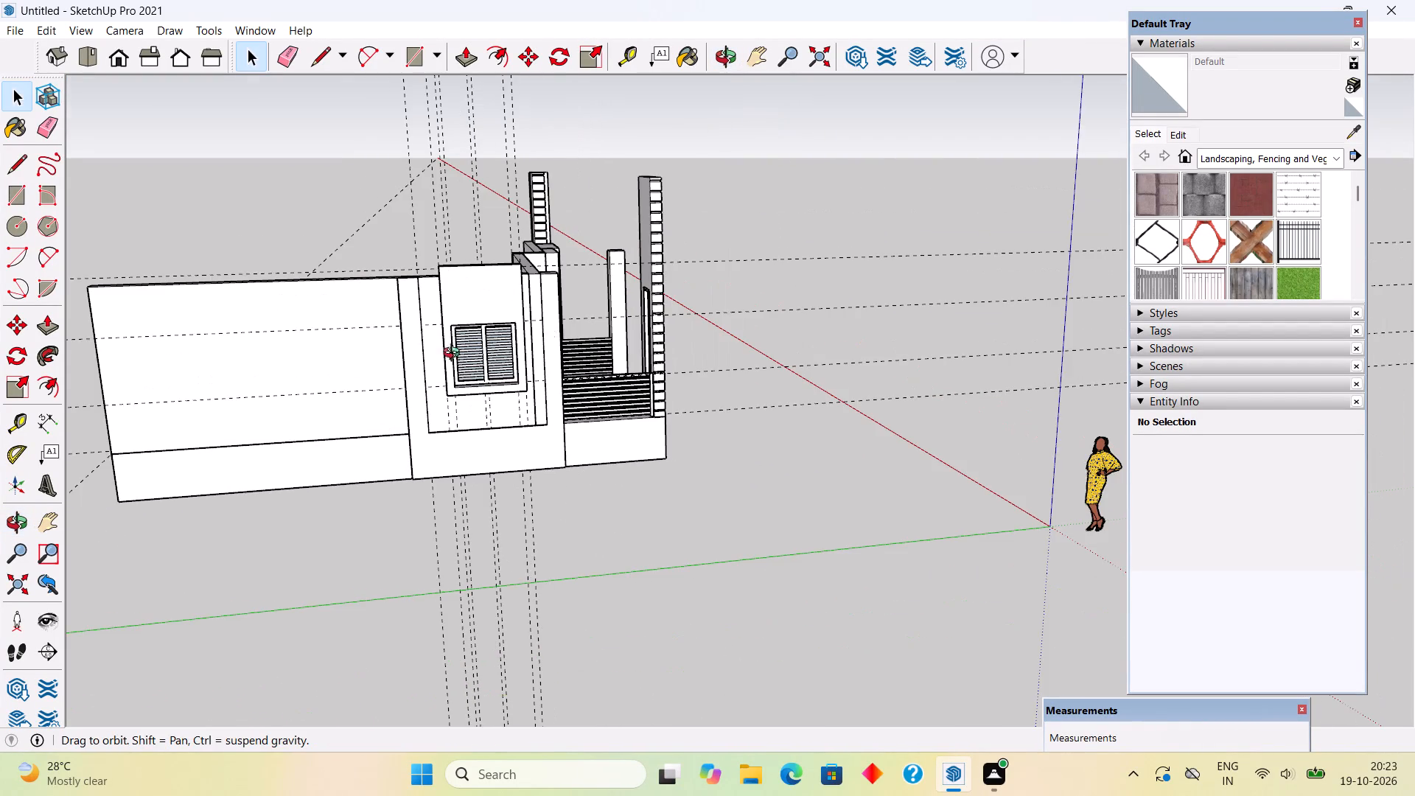
{"action": "middle_click_drag", "start_coordinate": [455, 355], "coordinate": [883, 554]}
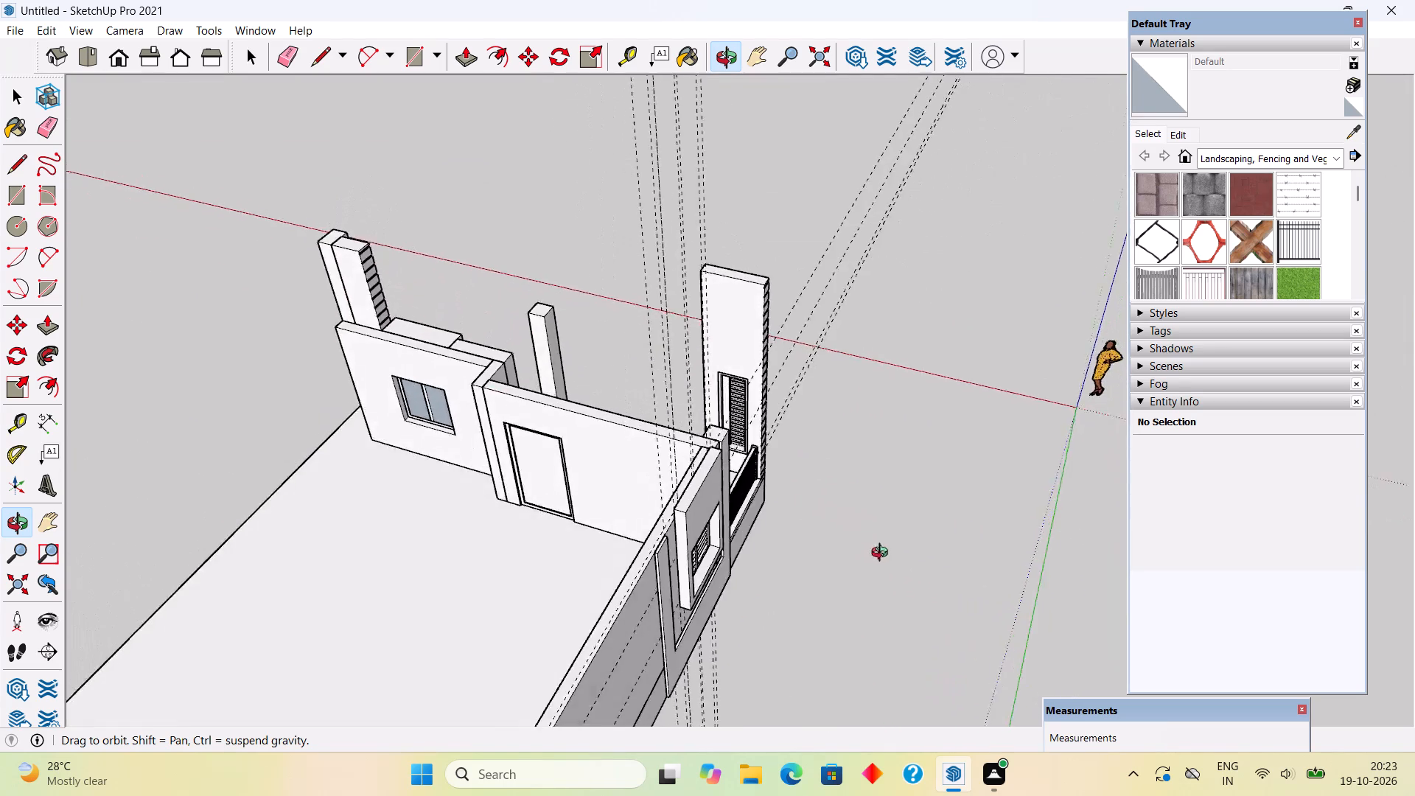
{"action": "middle_click_drag", "start_coordinate": [883, 554], "coordinate": [880, 456]}
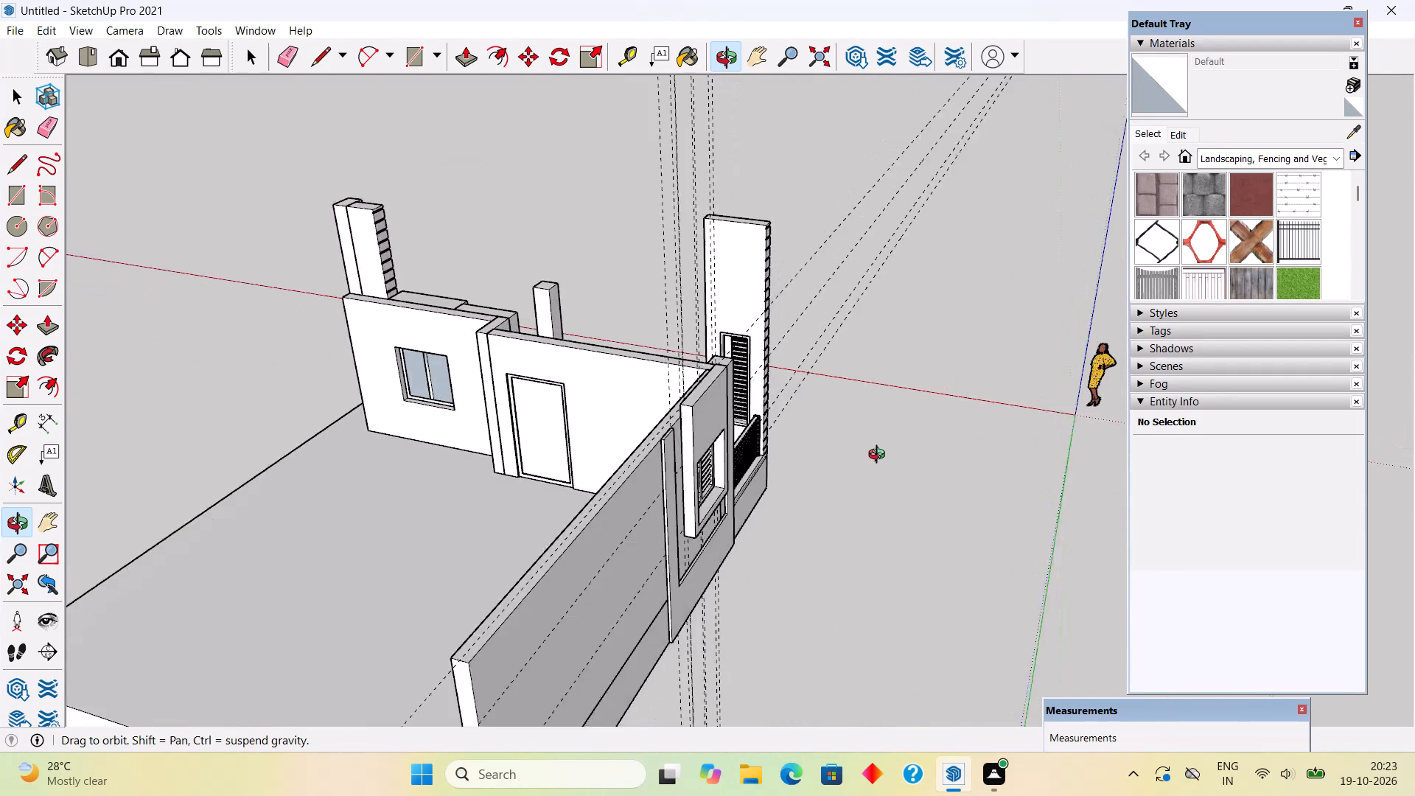
{"action": "middle_click_drag", "start_coordinate": [880, 456], "coordinate": [873, 455]}
{"action": "scroll", "coordinate": [873, 455], "scroll_direction": "down", "scroll_amount": 3}
{"action": "scroll", "coordinate": [873, 455], "scroll_direction": "up", "scroll_amount": 2}
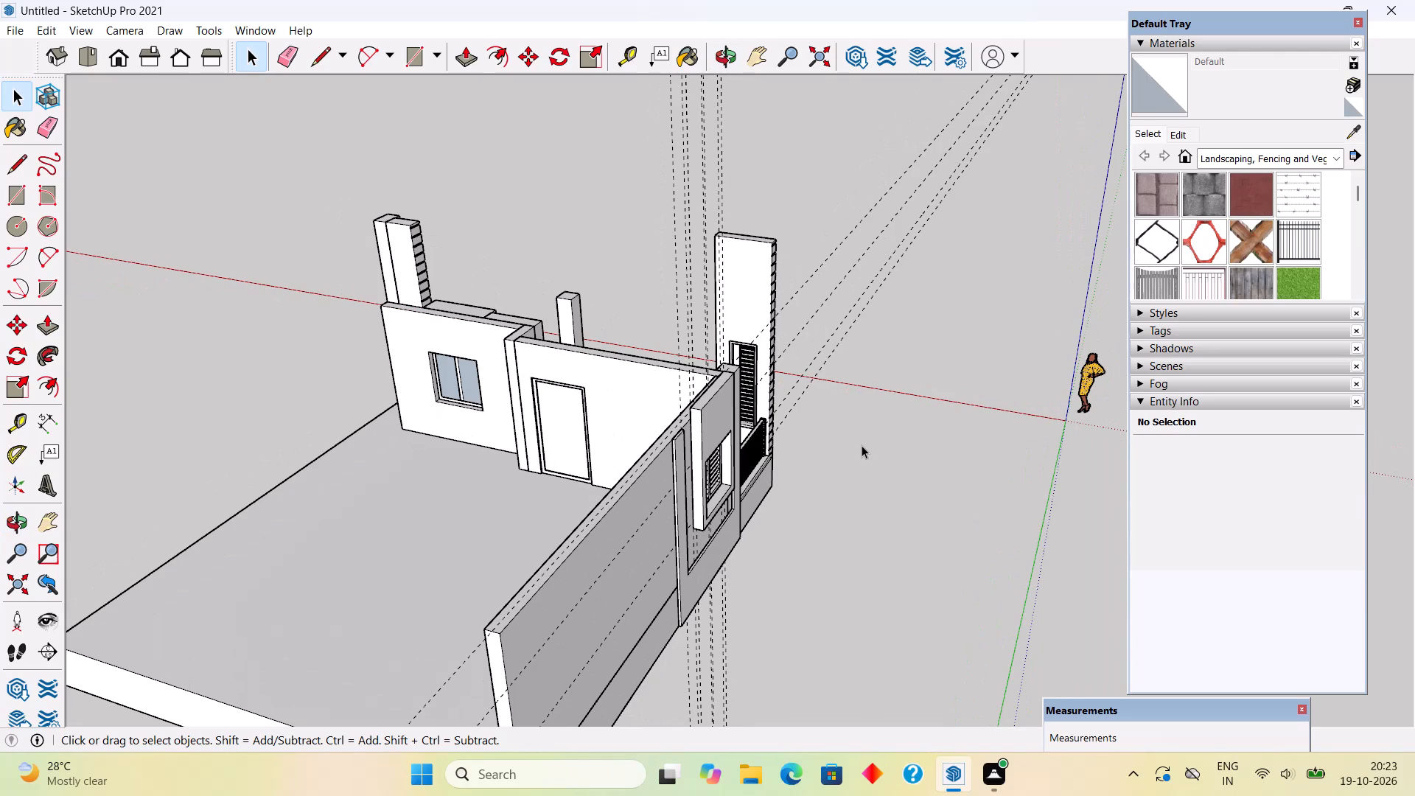
{"action": "scroll", "coordinate": [862, 445], "scroll_direction": "down", "scroll_amount": 5}
{"action": "middle_click_drag", "start_coordinate": [836, 438], "coordinate": [621, 271]}
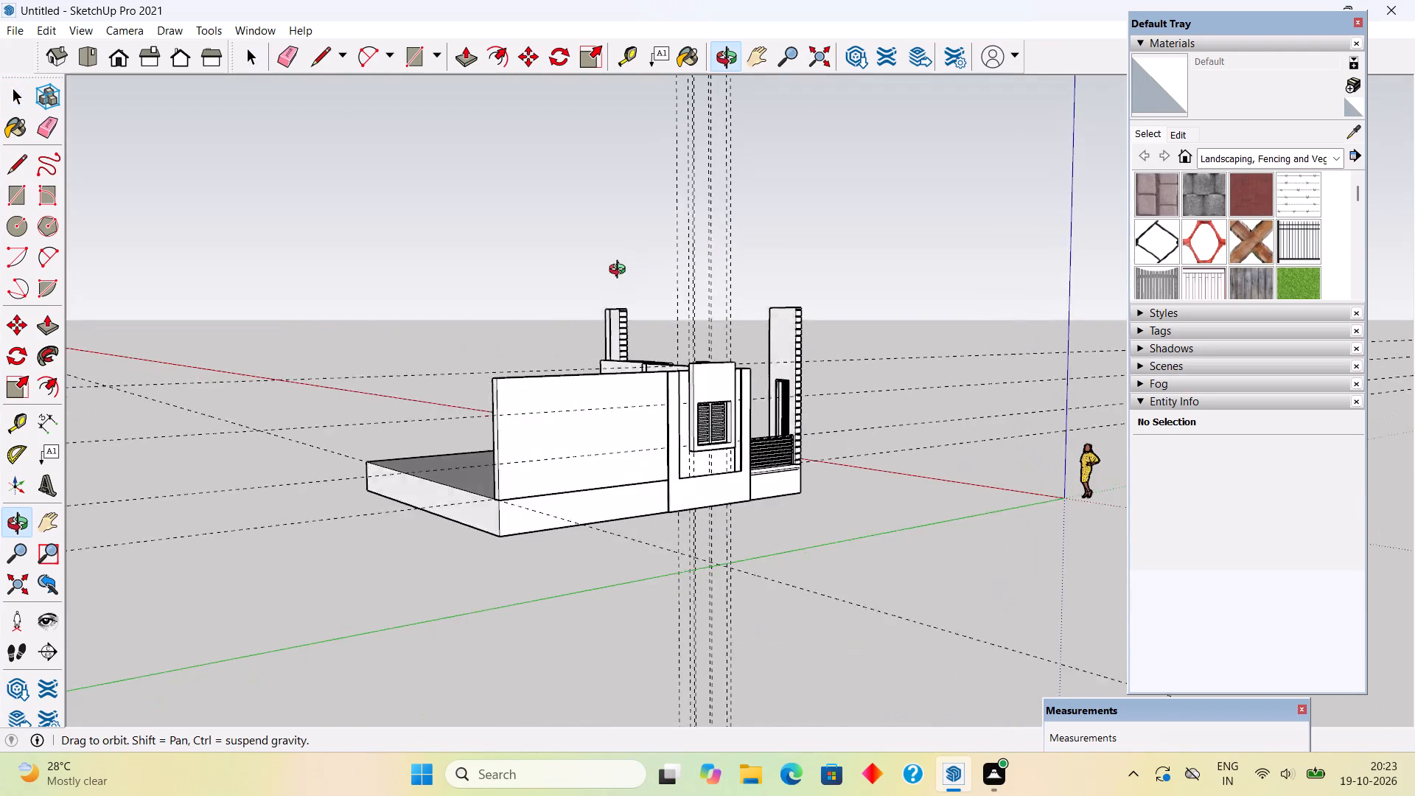
{"action": "middle_click_drag", "start_coordinate": [621, 271], "coordinate": [616, 275]}
{"action": "scroll", "coordinate": [690, 427], "scroll_direction": "up", "scroll_amount": 4}
{"action": "middle_click_drag", "start_coordinate": [819, 427], "coordinate": [469, 429]}
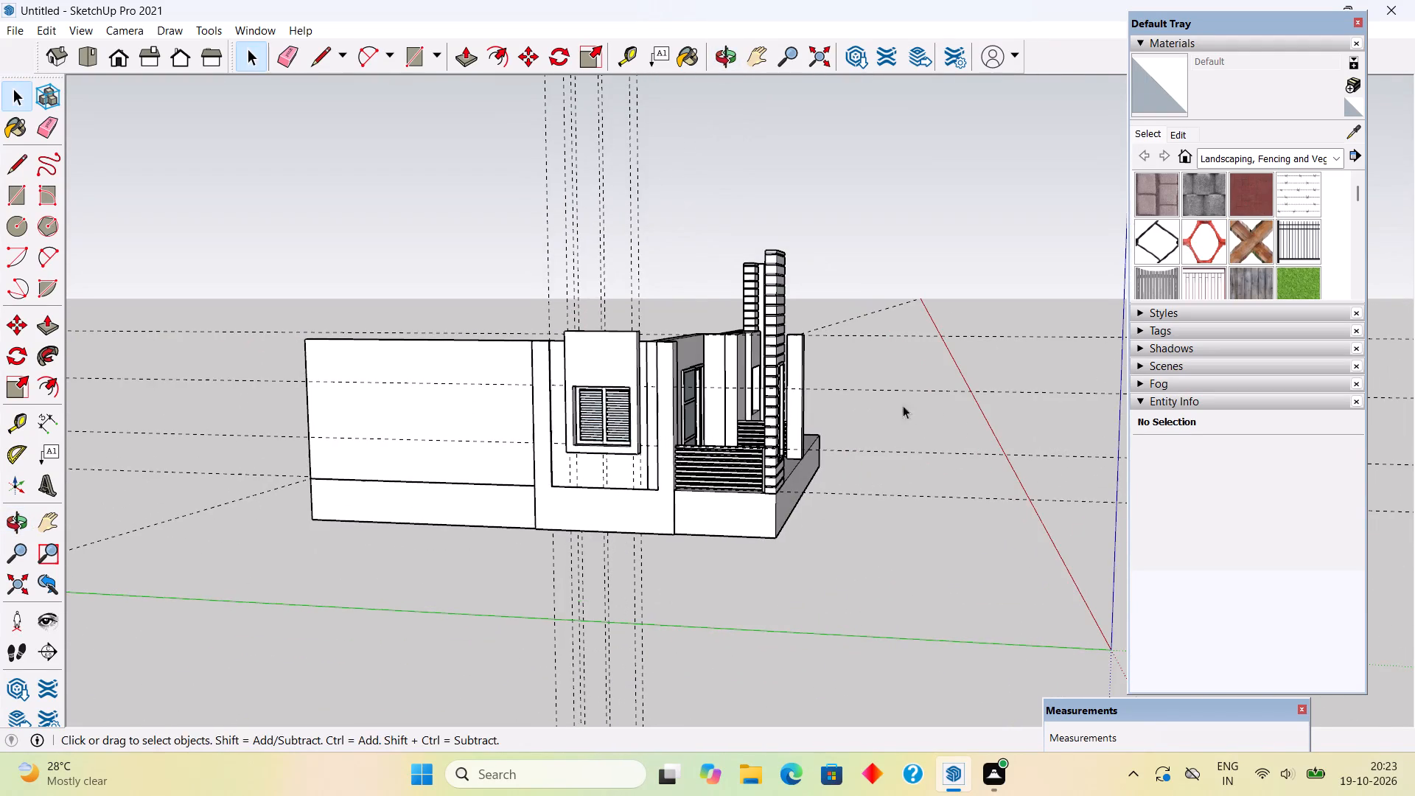
{"action": "middle_click_drag", "start_coordinate": [851, 402], "coordinate": [615, 464]}
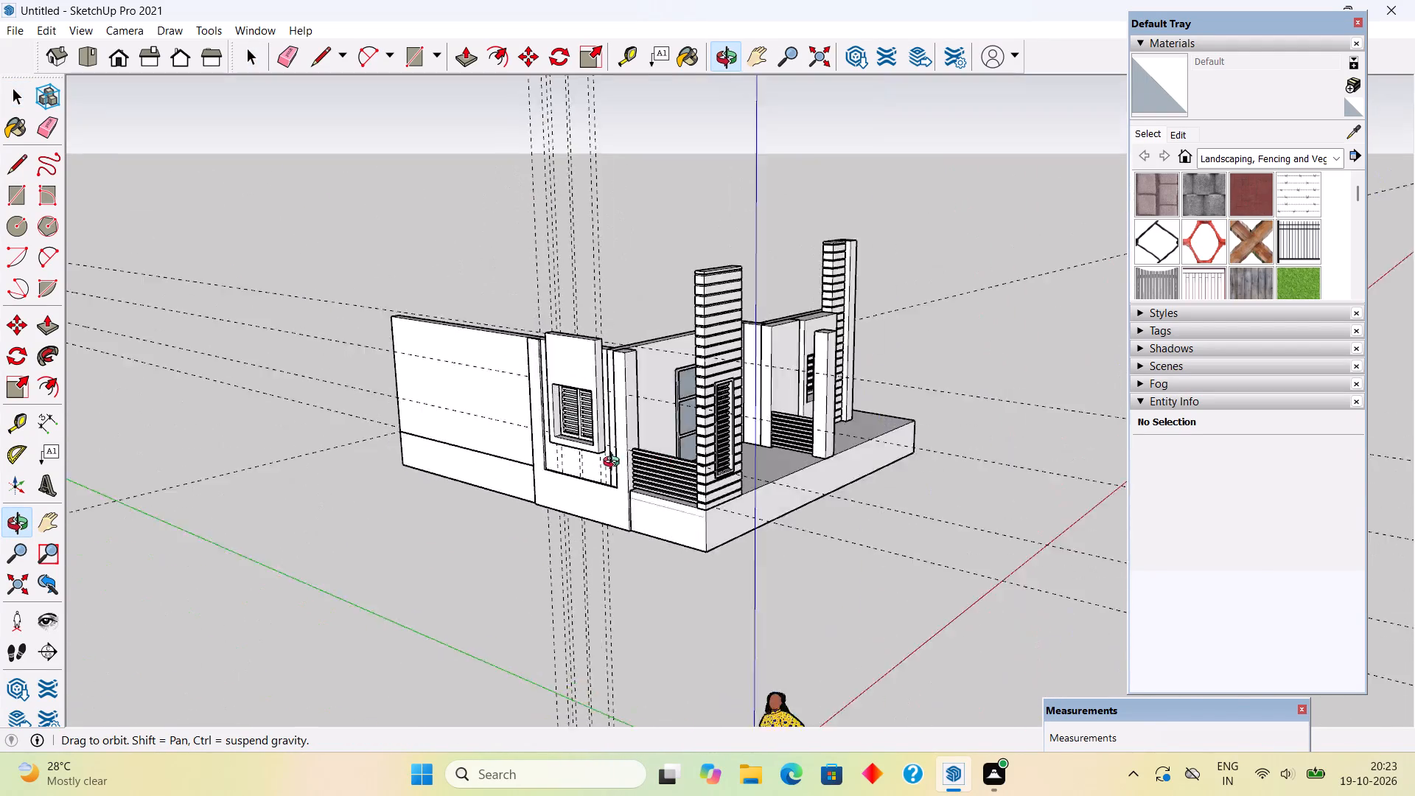
{"action": "middle_click_drag", "start_coordinate": [615, 464], "coordinate": [394, 506]}
Draw a 27' by 27' 6" roof rectangle from the side wall's far top corner to the front wall's opposite outer top corner.
{"action": "middle_click_drag", "start_coordinate": [891, 252], "coordinate": [482, 441]}
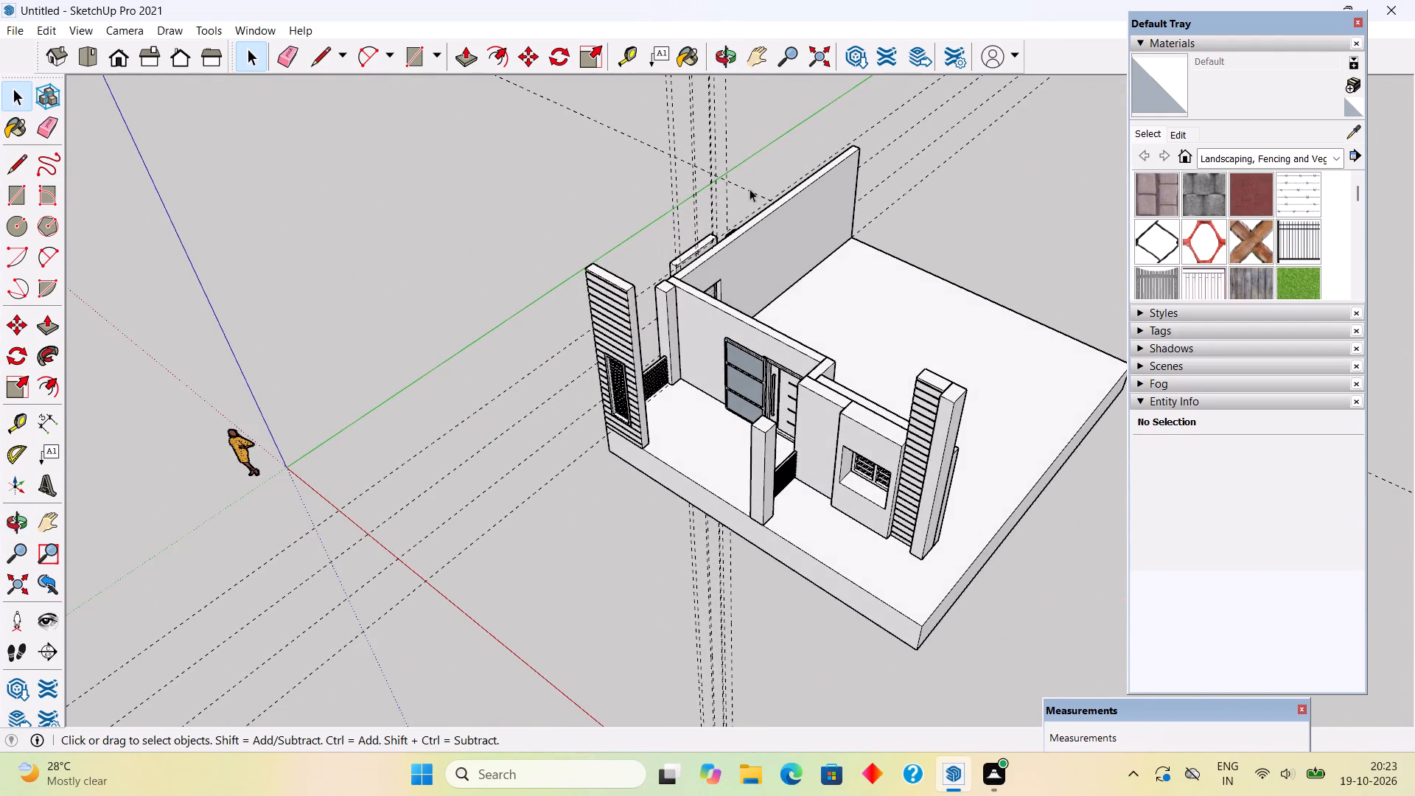
{"action": "scroll", "coordinate": [736, 211], "scroll_direction": "up", "scroll_amount": 5}
{"action": "scroll", "coordinate": [688, 324], "scroll_direction": "up", "scroll_amount": 3}
{"action": "middle_click_drag", "start_coordinate": [622, 264], "coordinate": [629, 186]}
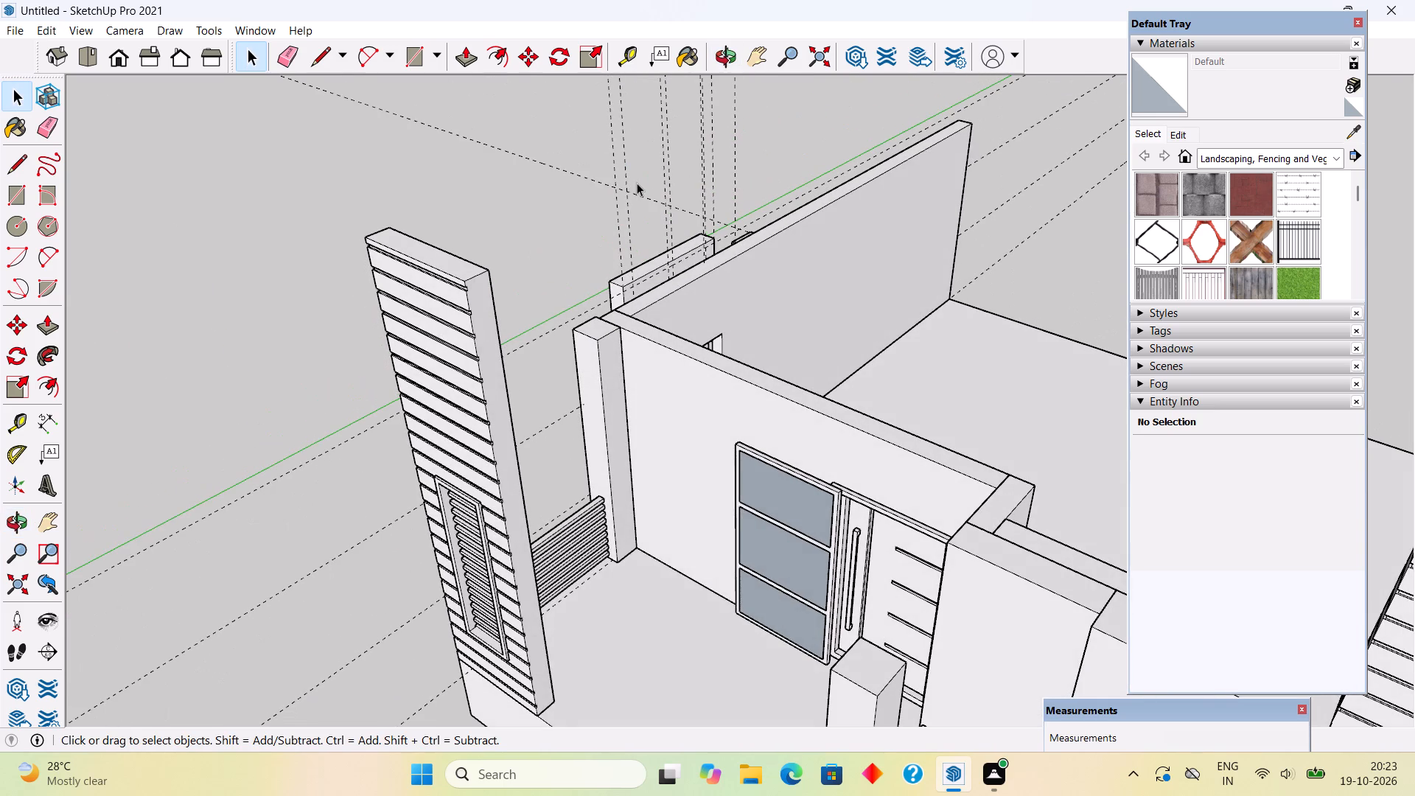
{"action": "scroll", "coordinate": [637, 183], "scroll_direction": "down", "scroll_amount": 4}
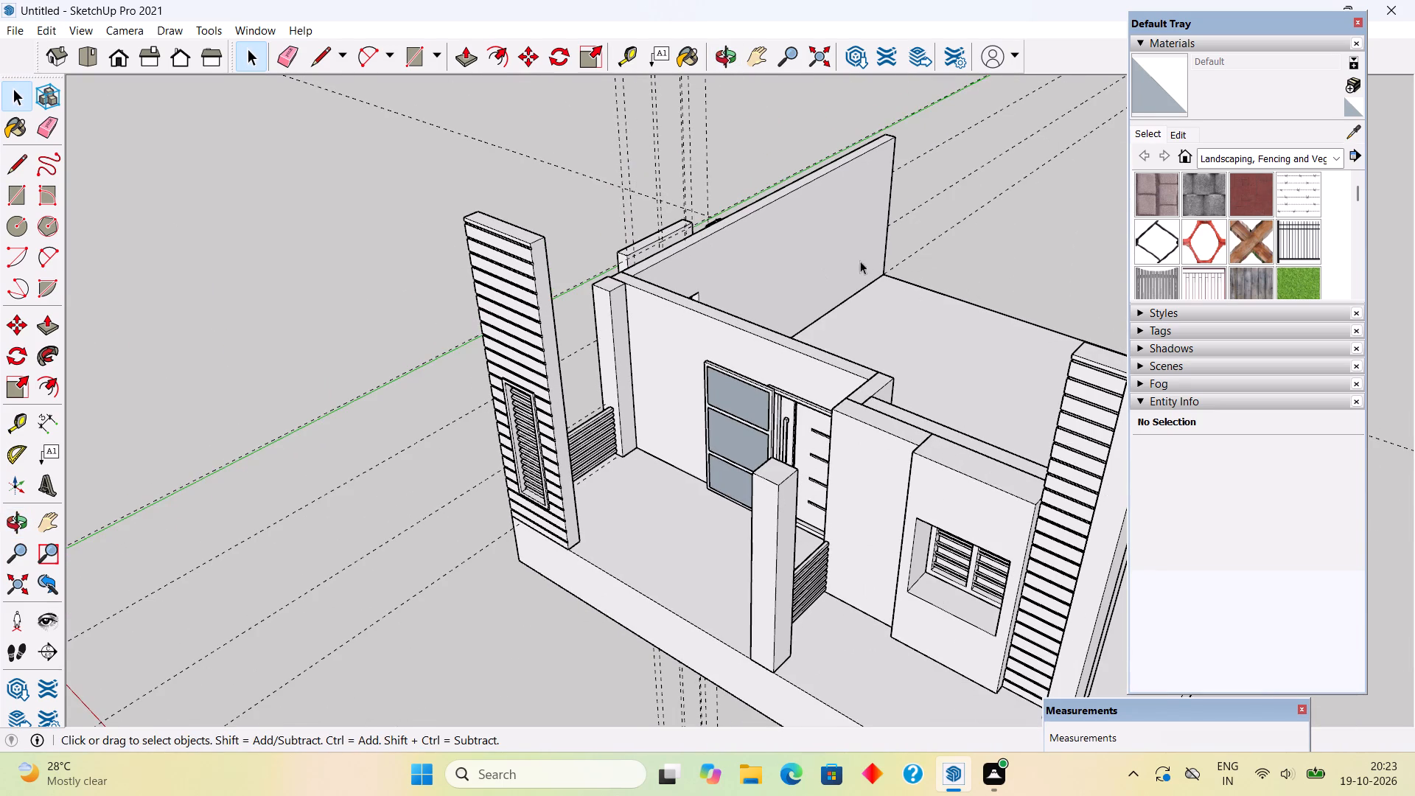
{"action": "scroll", "coordinate": [831, 254], "scroll_direction": "down", "scroll_amount": 2}
{"action": "middle_click_drag", "start_coordinate": [906, 277], "coordinate": [883, 301]}
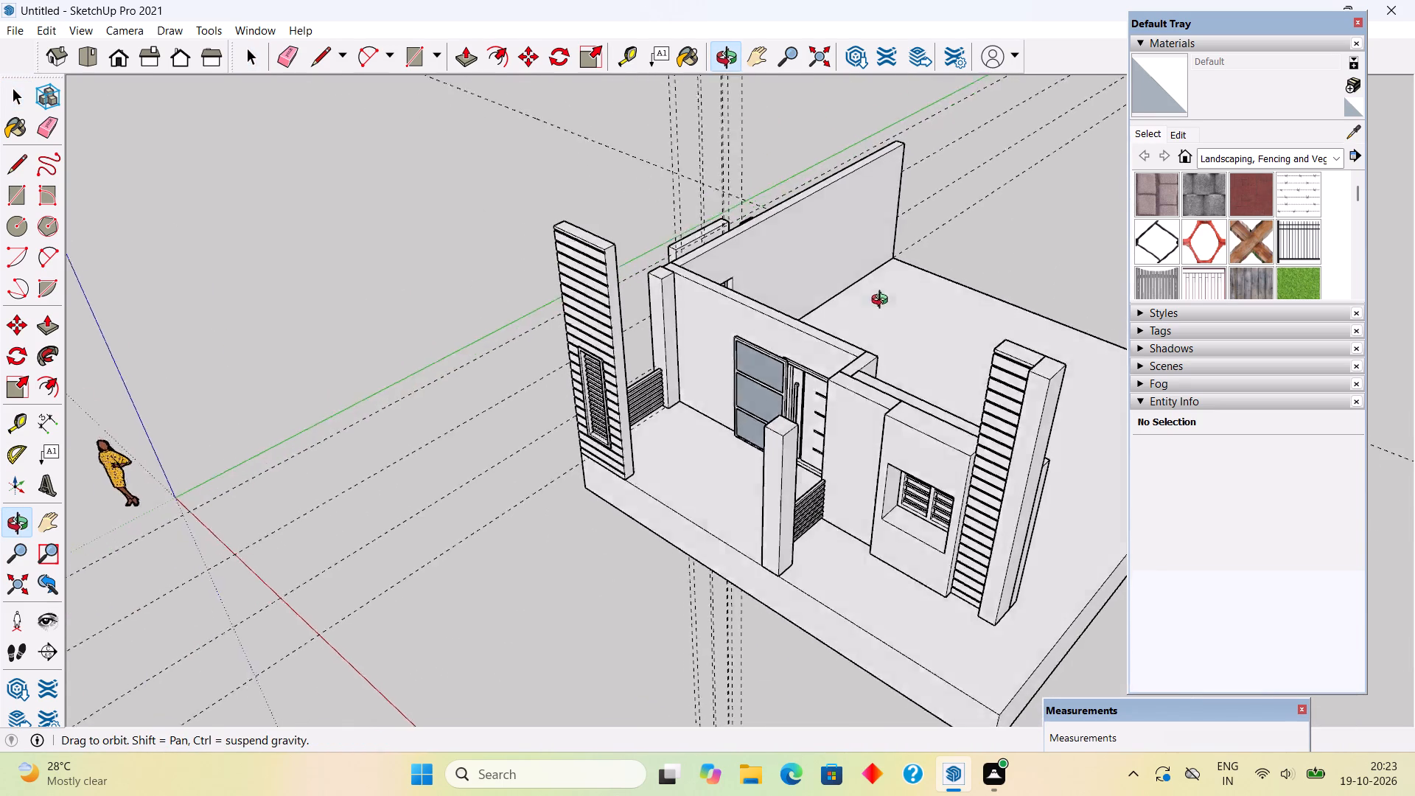
{"action": "middle_click_drag", "start_coordinate": [883, 301], "coordinate": [665, 427]}
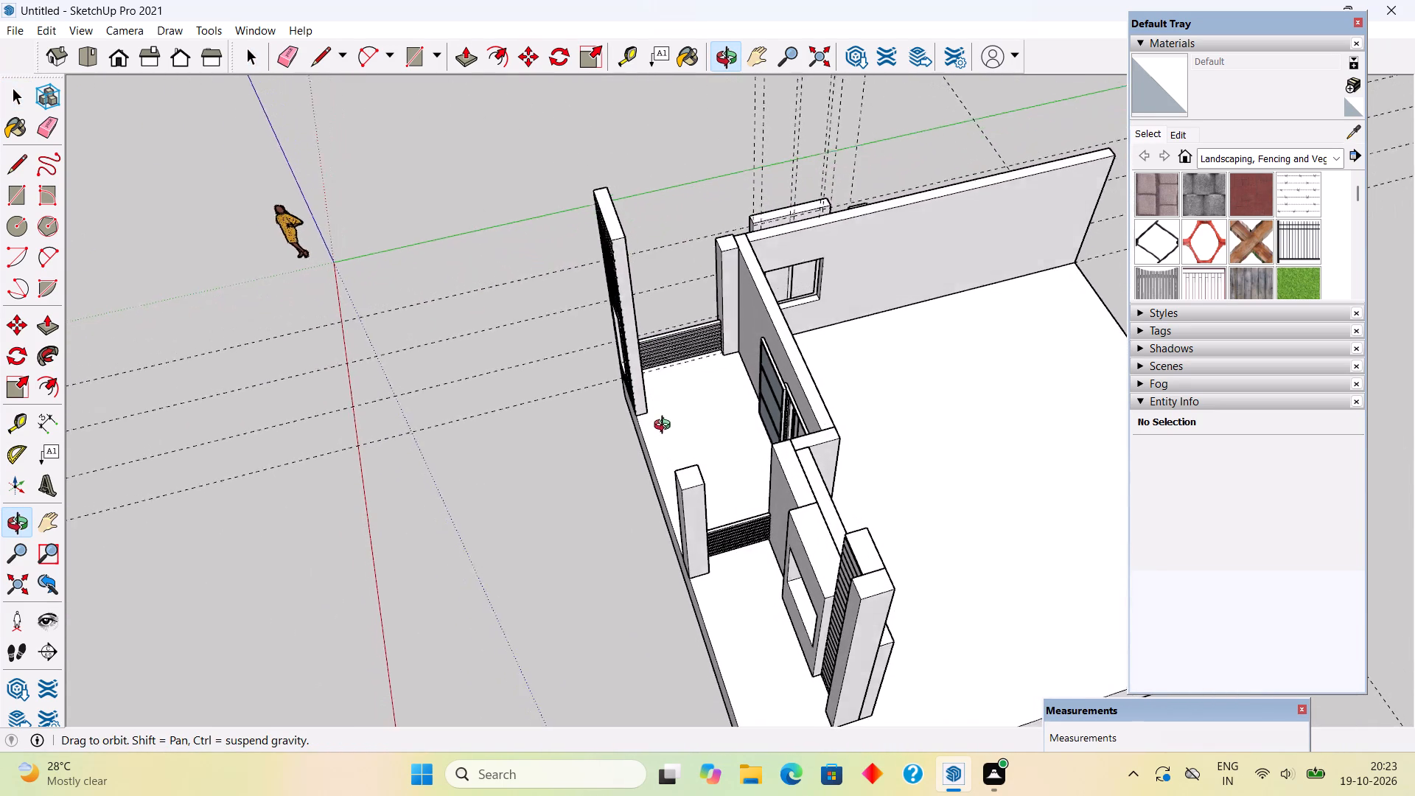
{"action": "middle_click_drag", "start_coordinate": [665, 427], "coordinate": [667, 431]}
{"action": "key", "text": "r"}
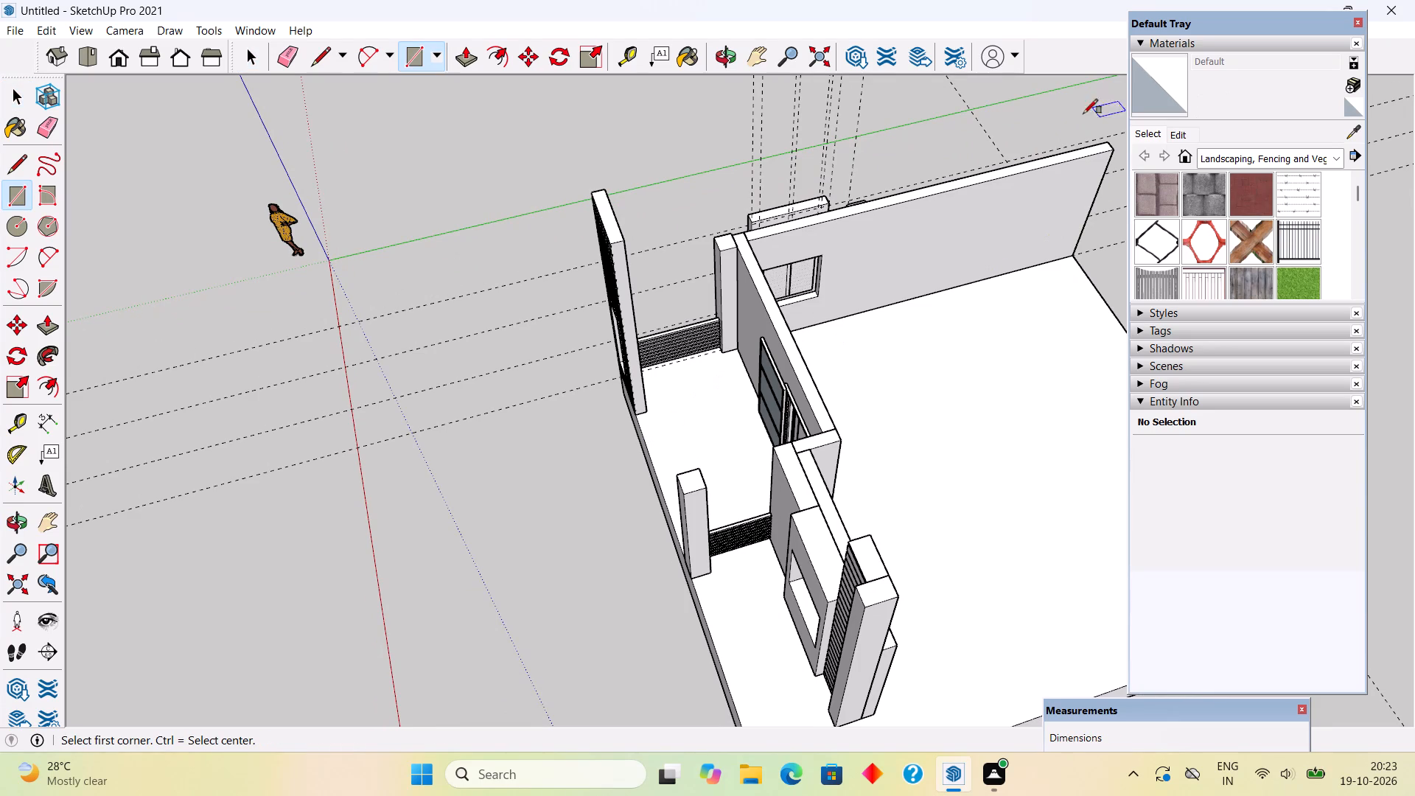
{"action": "left_click", "coordinate": [1108, 142]}
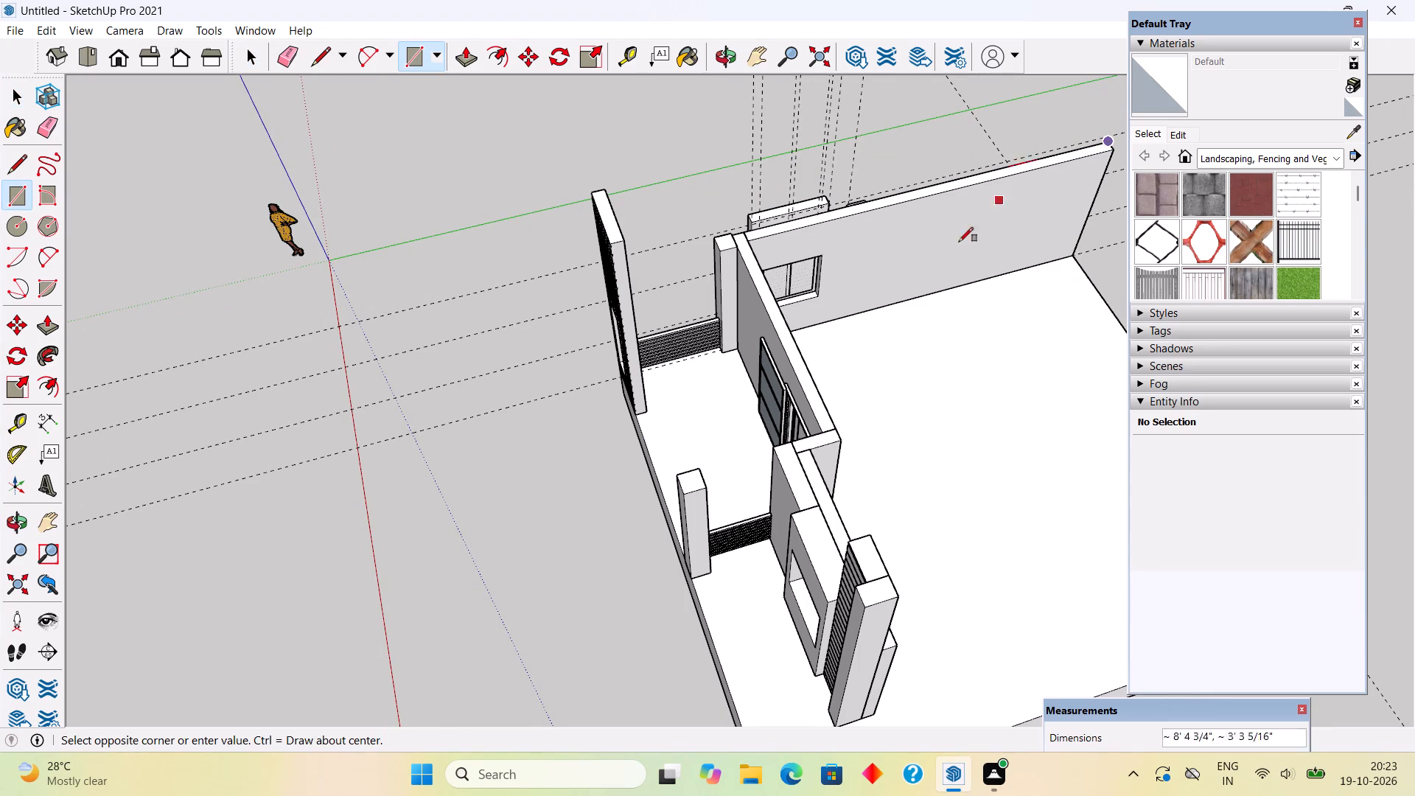
{"action": "middle_click_drag", "start_coordinate": [895, 644], "coordinate": [683, 513]}
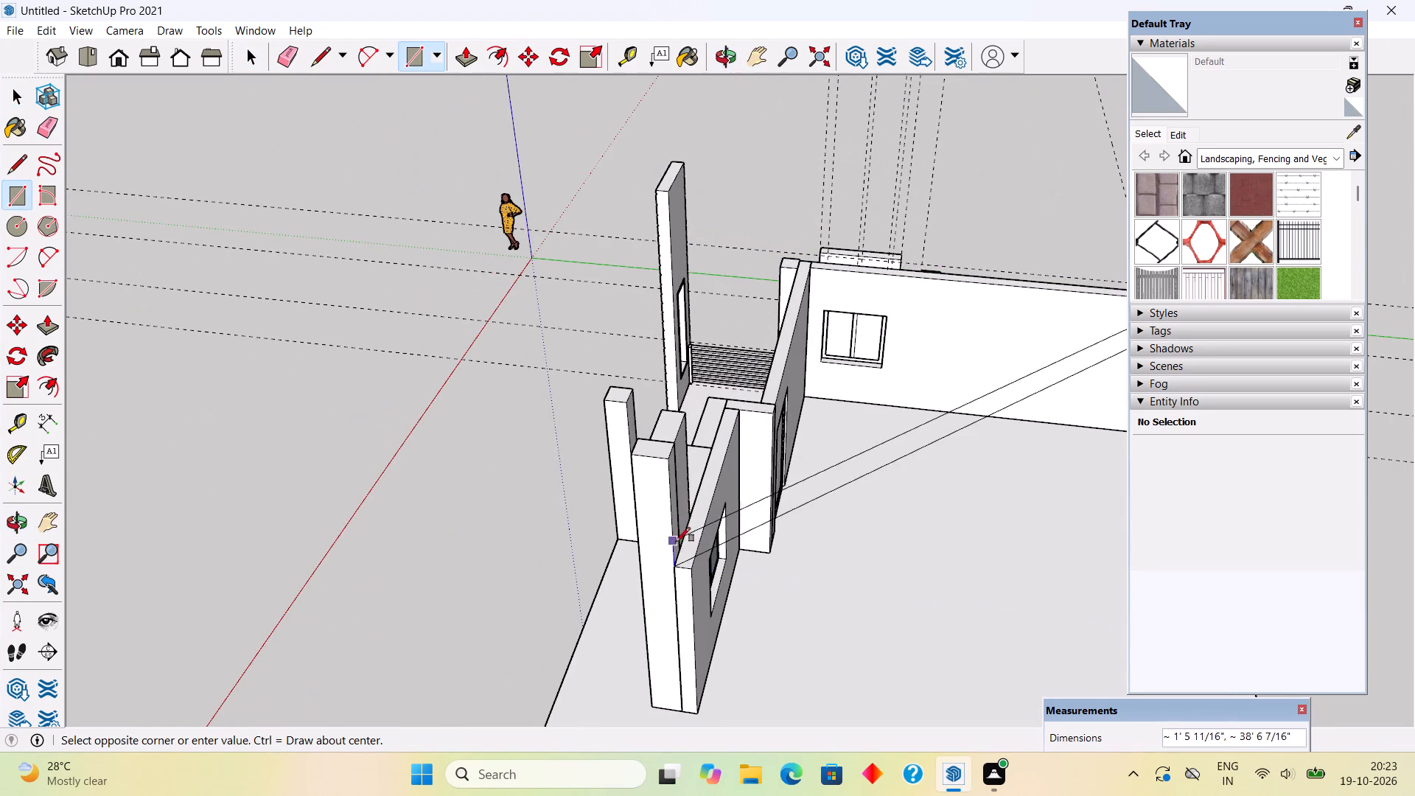
{"action": "left_click", "coordinate": [683, 565]}
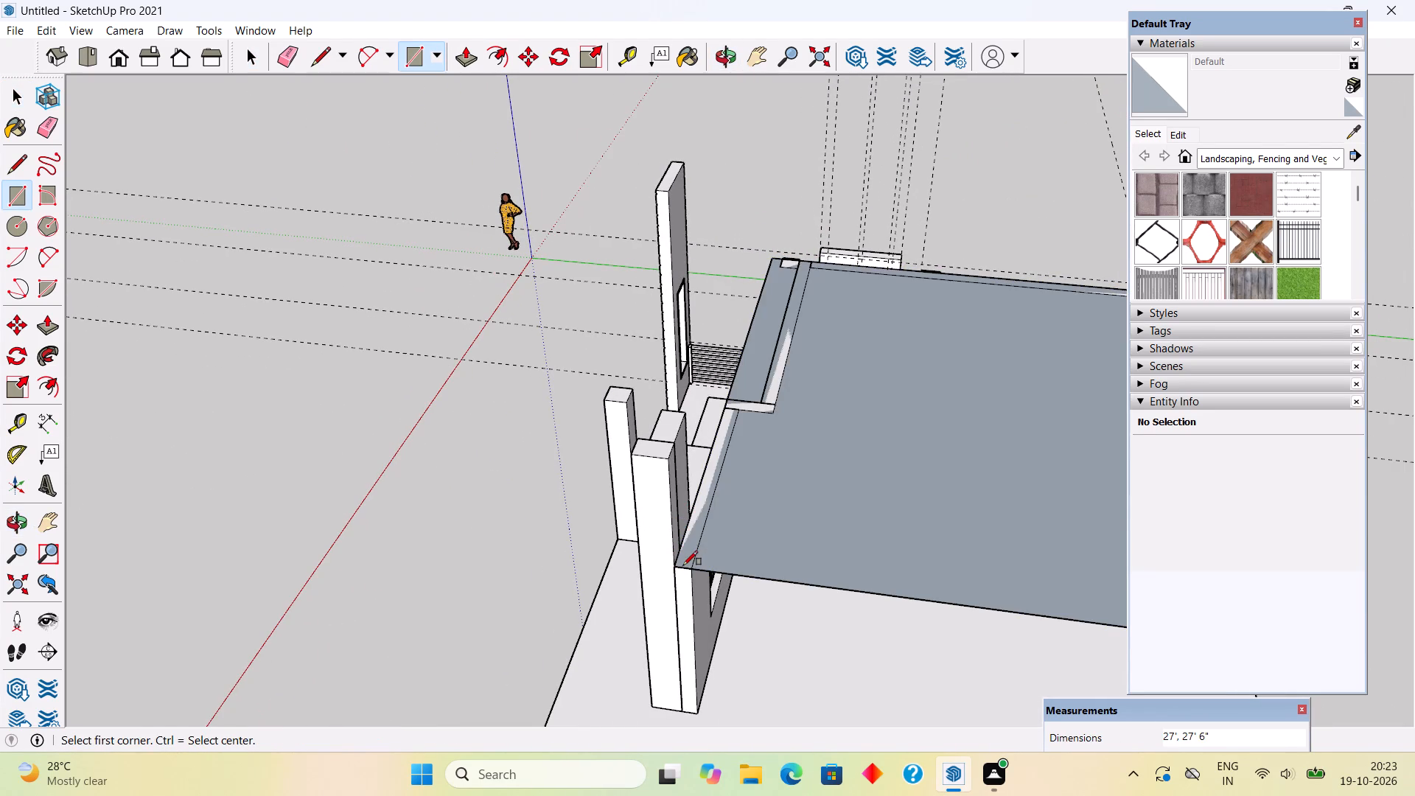
Push/Pull the roof rectangle upward 6" to form a slab over the walls.
{"action": "key", "text": "p"}
{"action": "left_click", "coordinate": [704, 552]}
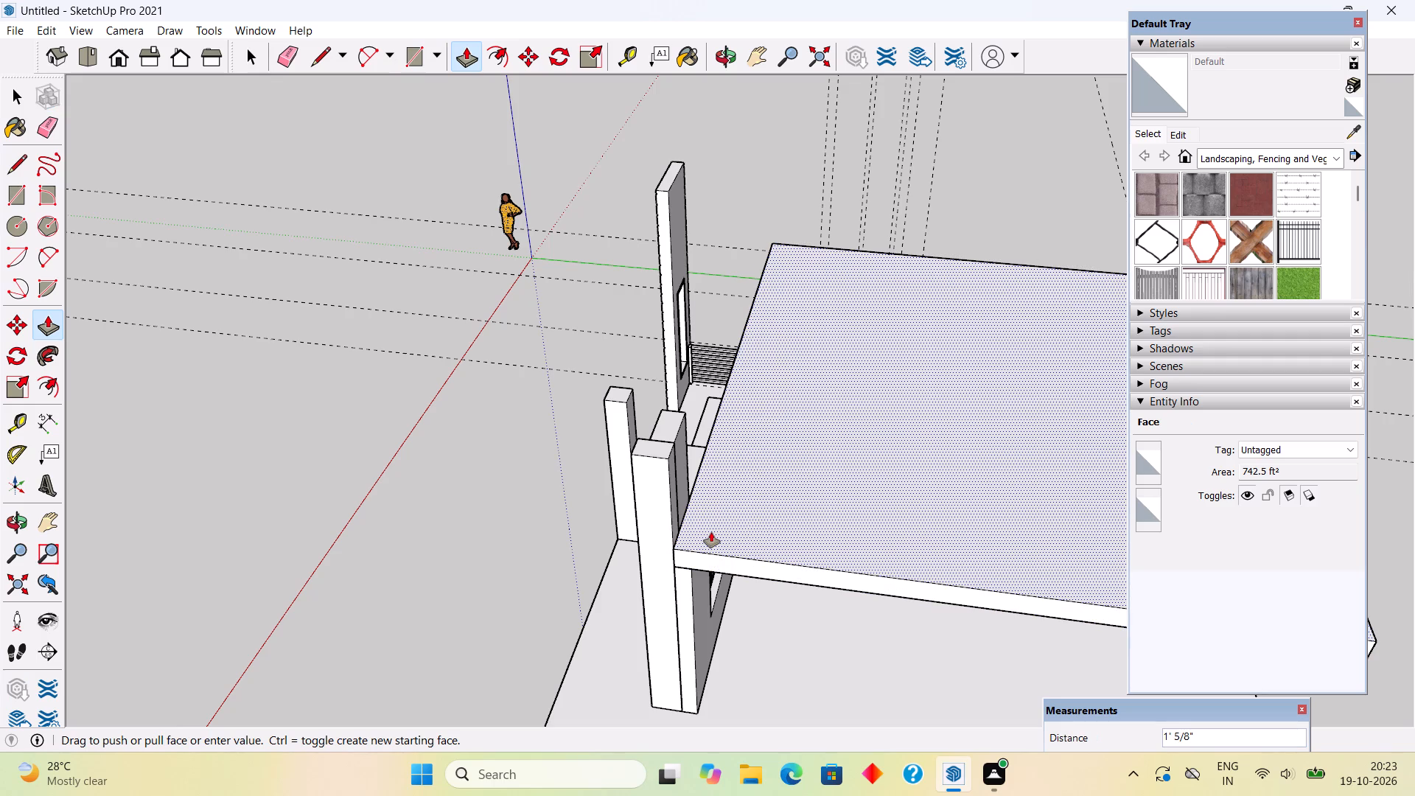
{"action": "type", "text": "6\""}
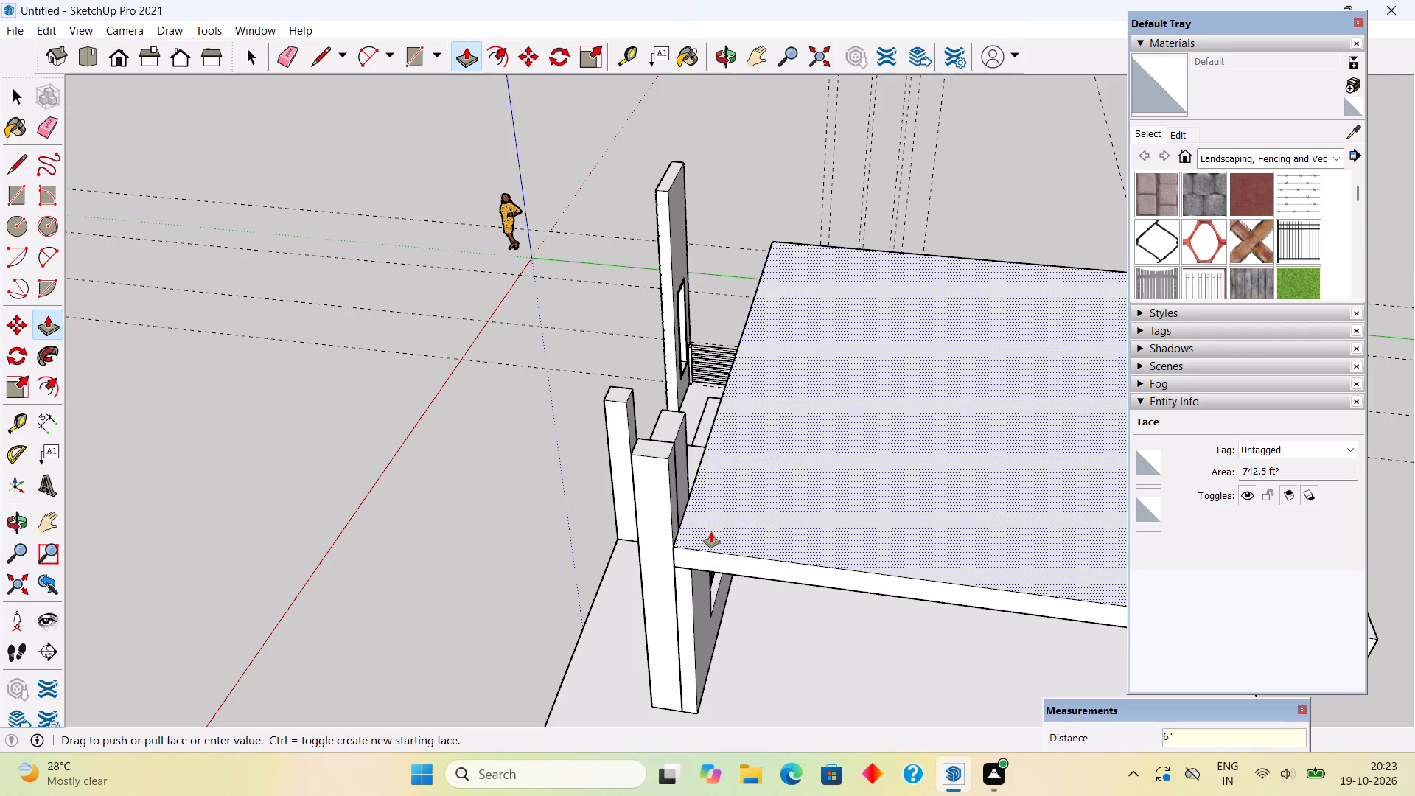
{"action": "key", "text": "Return"}
{"action": "key", "text": "space"}
Select all connected geometry of the roof slab and make it a group.
{"action": "triple_click", "coordinate": [811, 526]}
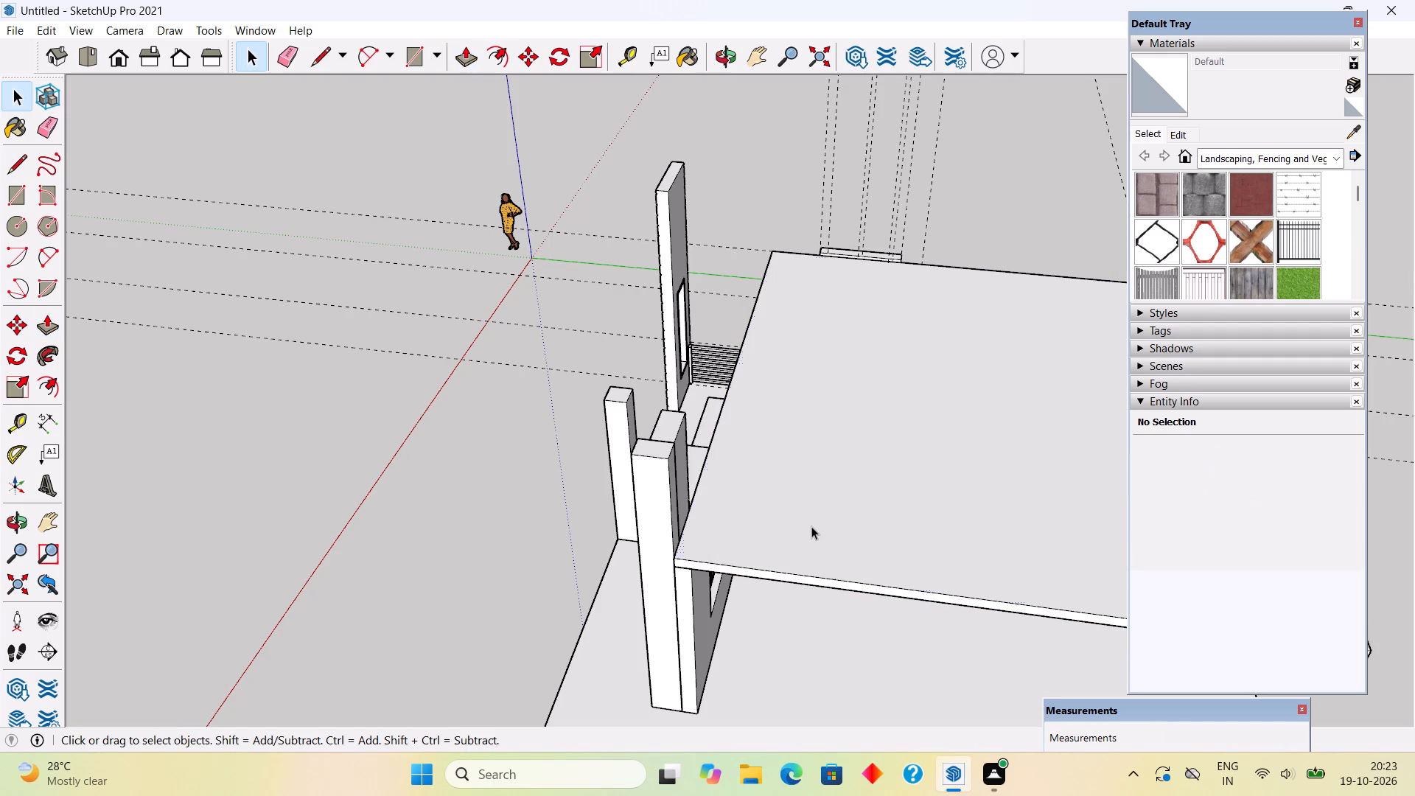
{"action": "left_click", "coordinate": [811, 526]}
{"action": "right_click", "coordinate": [811, 526]}
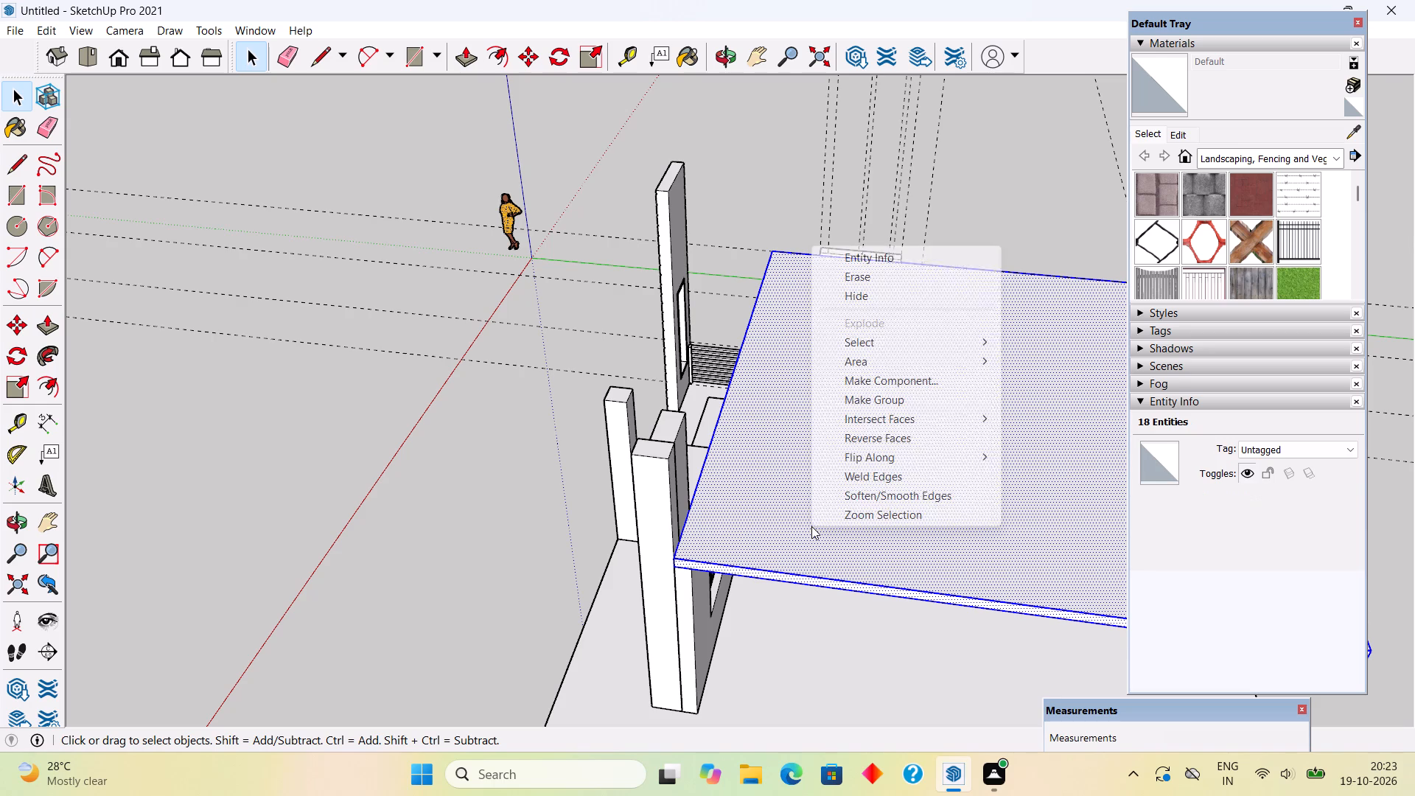
{"action": "left_click", "coordinate": [905, 397]}
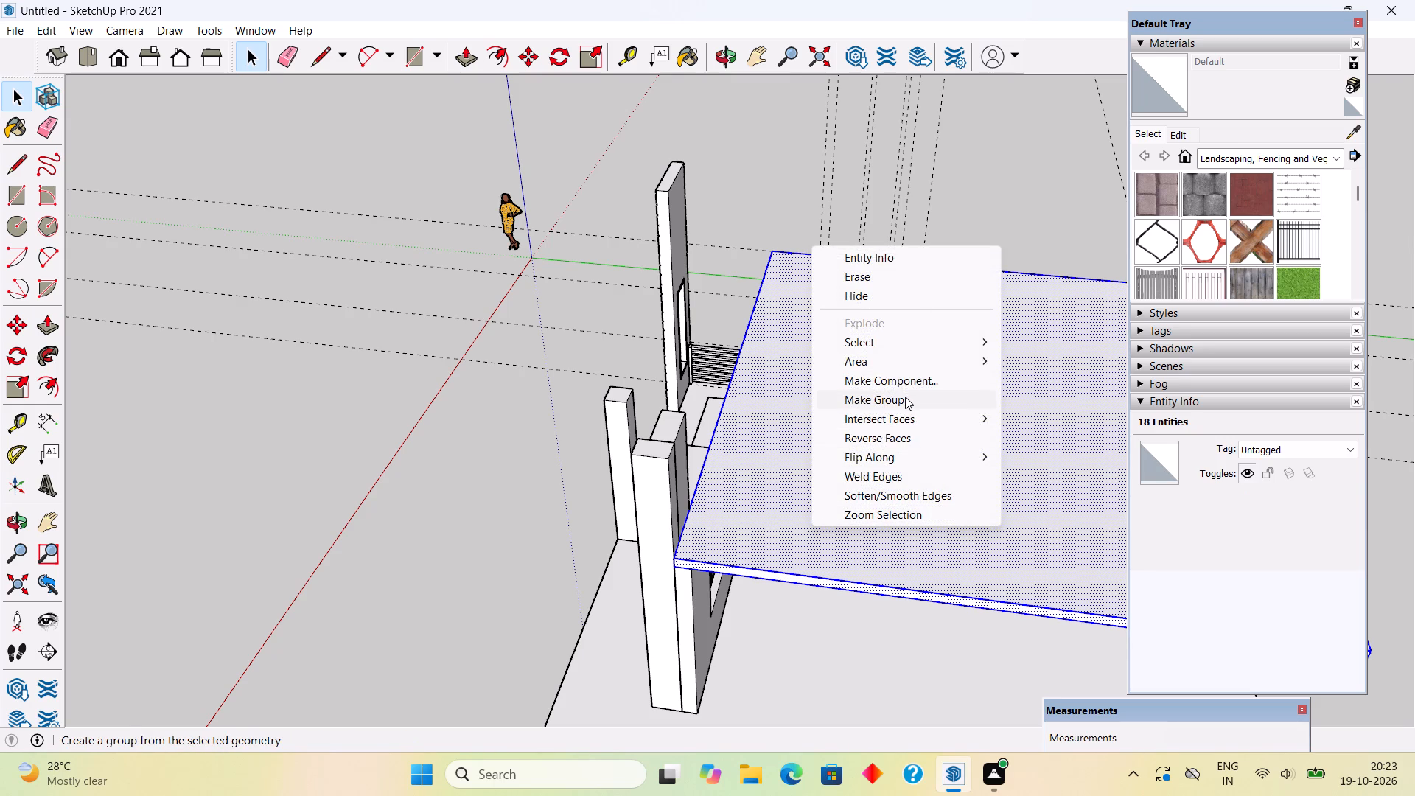
{"action": "left_click", "coordinate": [966, 226]}
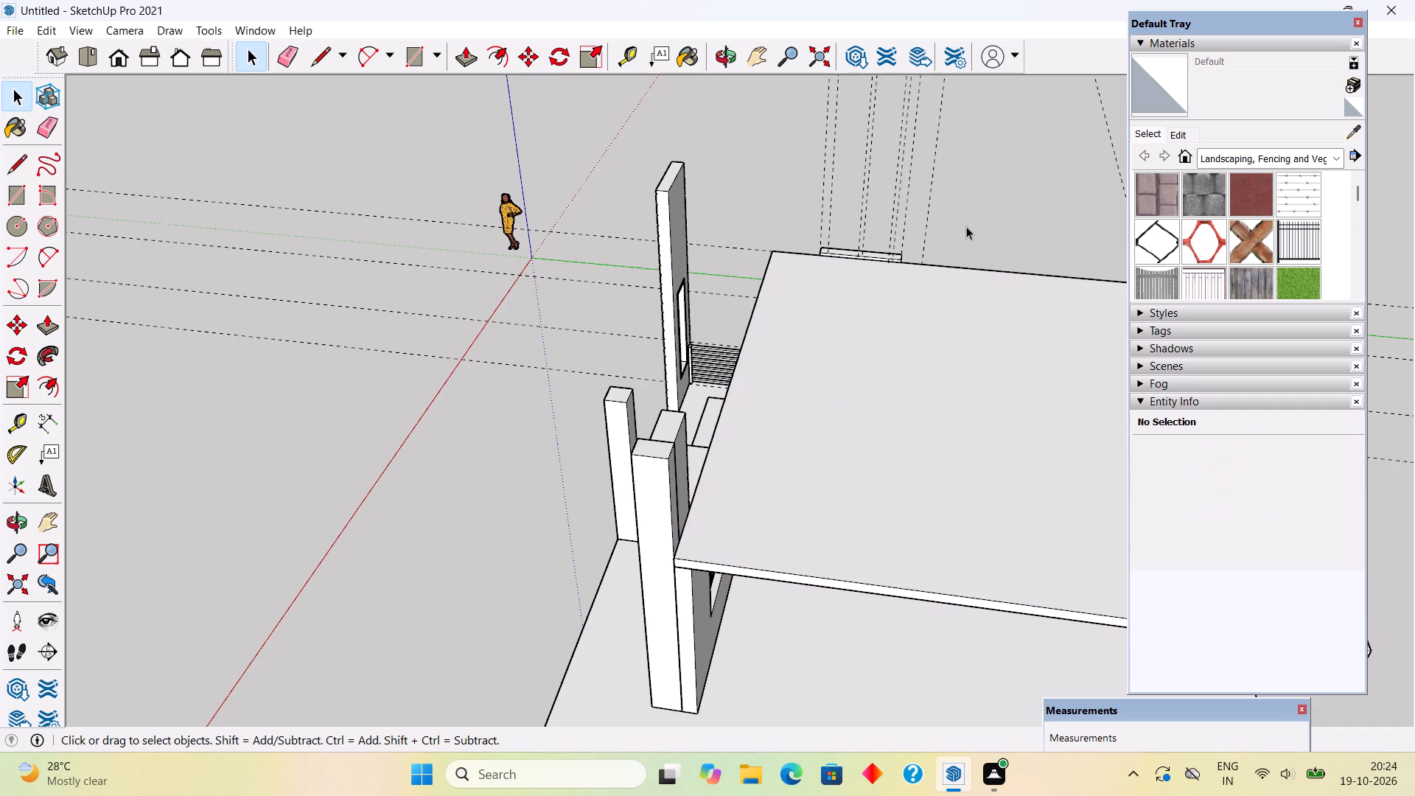
Inspect the new roof slab against the walls and columns from the front and the side.
{"action": "middle_click", "coordinate": [966, 226]}
{"action": "scroll", "coordinate": [966, 226], "scroll_direction": "up", "scroll_amount": 2}
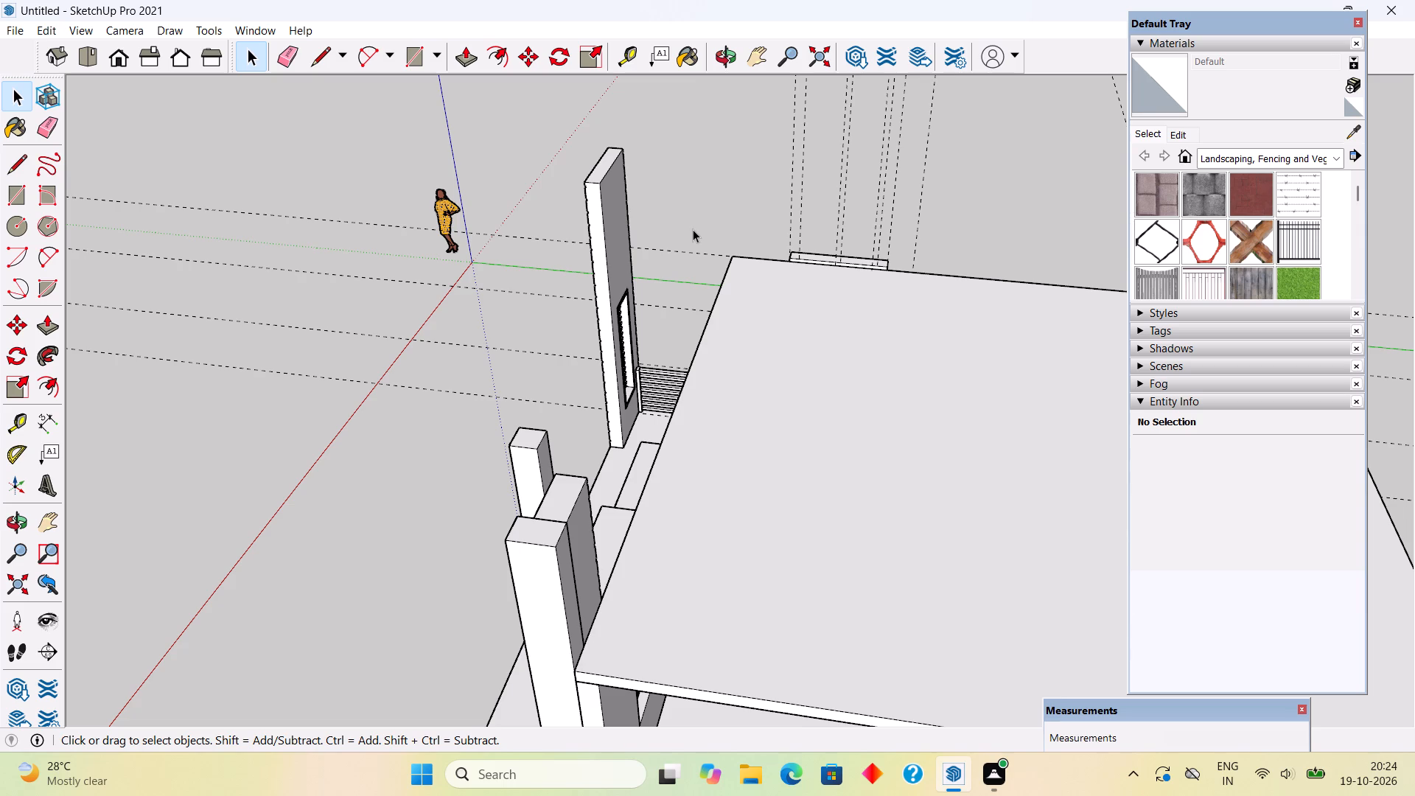
{"action": "scroll", "coordinate": [711, 269], "scroll_direction": "down", "scroll_amount": 6}
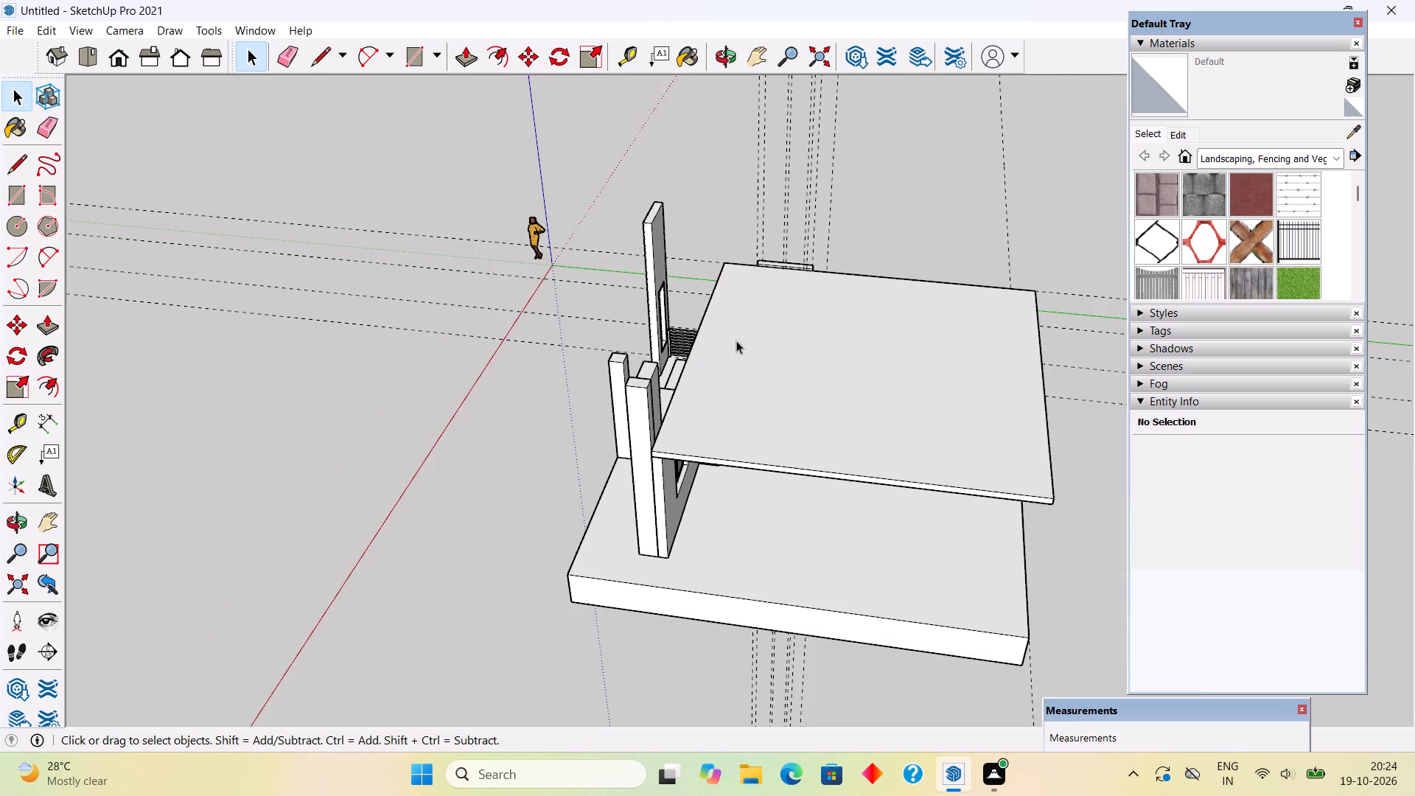
{"action": "middle_click_drag", "start_coordinate": [798, 369], "coordinate": [961, 298]}
{"action": "middle_click_drag", "start_coordinate": [572, 476], "coordinate": [983, 363]}
{"action": "middle_click_drag", "start_coordinate": [666, 410], "coordinate": [960, 313]}
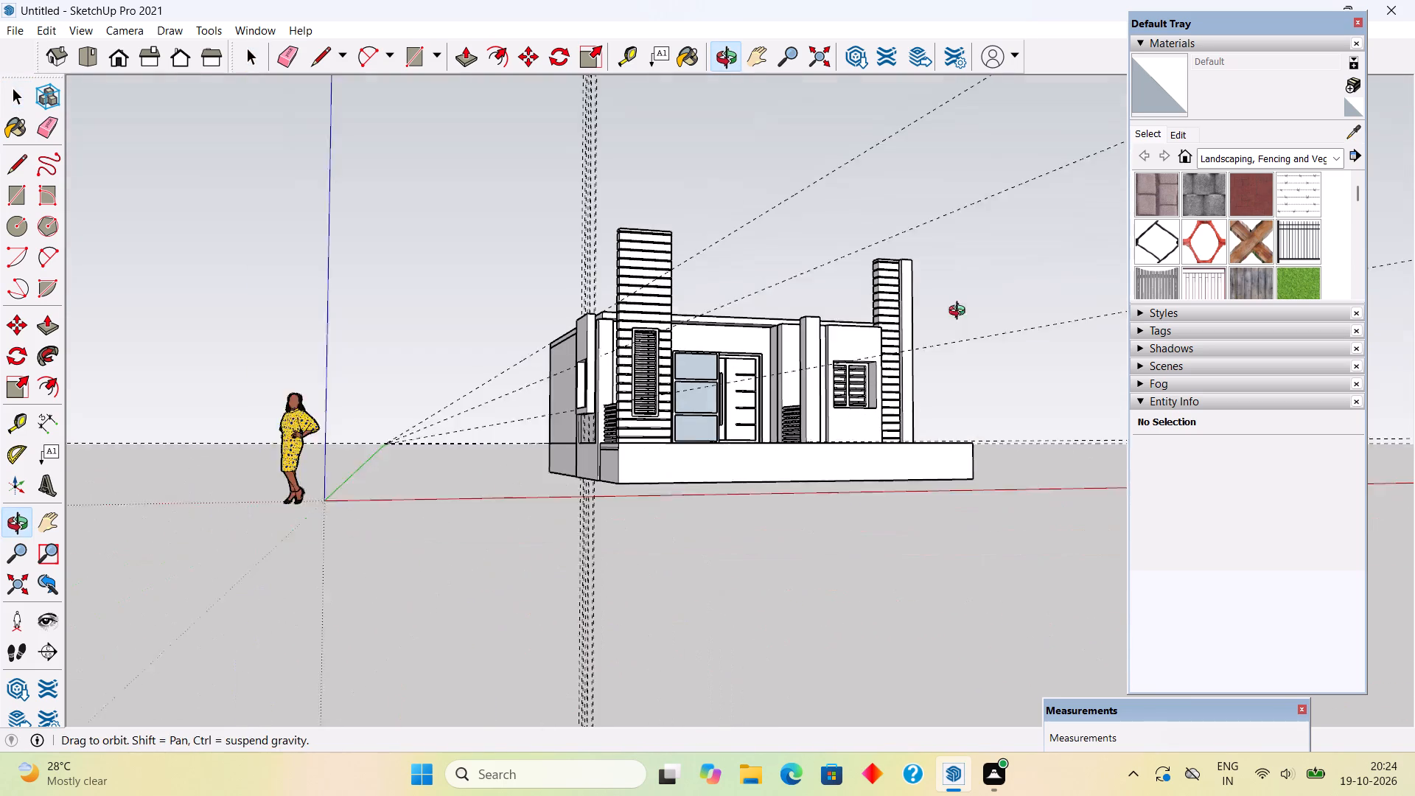
{"action": "middle_click_drag", "start_coordinate": [960, 313], "coordinate": [976, 299]}
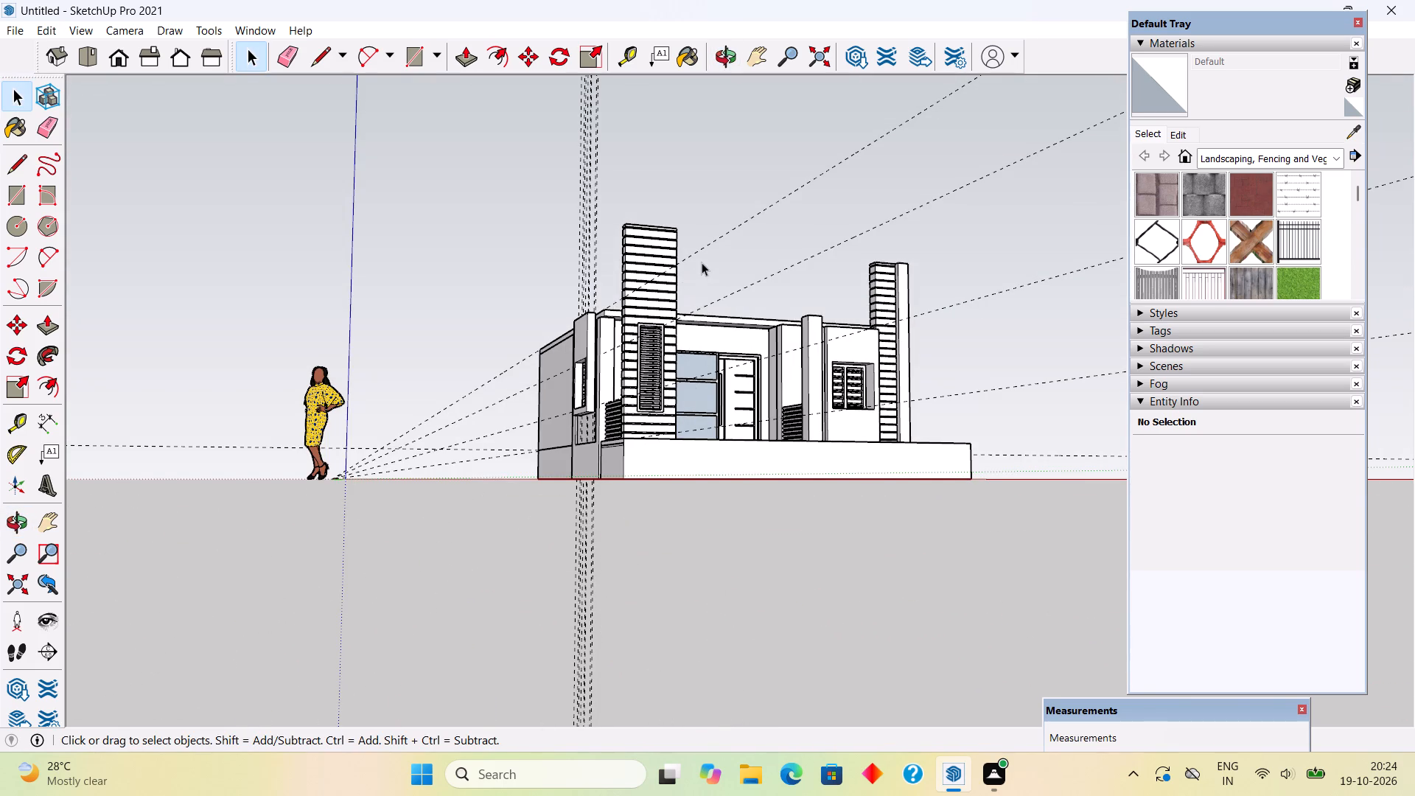
{"action": "middle_click_drag", "start_coordinate": [714, 314], "coordinate": [859, 477]}
{"action": "middle_click_drag", "start_coordinate": [655, 537], "coordinate": [844, 433]}
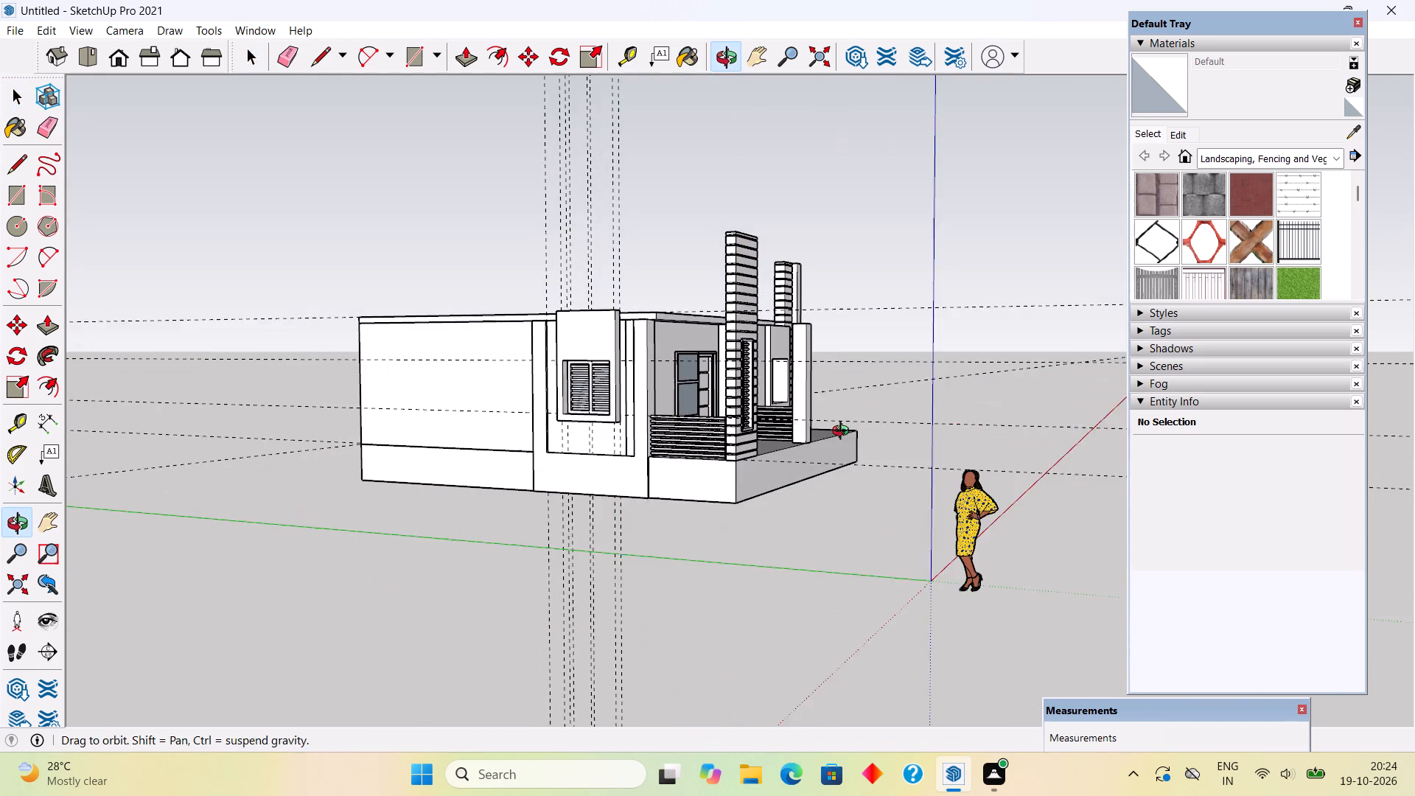
{"action": "middle_click_drag", "start_coordinate": [844, 433], "coordinate": [844, 434]}
Examine the side wall's window surround and raised border, closing in on the wall area beneath the window.
{"action": "scroll", "coordinate": [497, 443], "scroll_direction": "up", "scroll_amount": 5}
{"action": "middle_click_drag", "start_coordinate": [545, 436], "coordinate": [661, 447]}
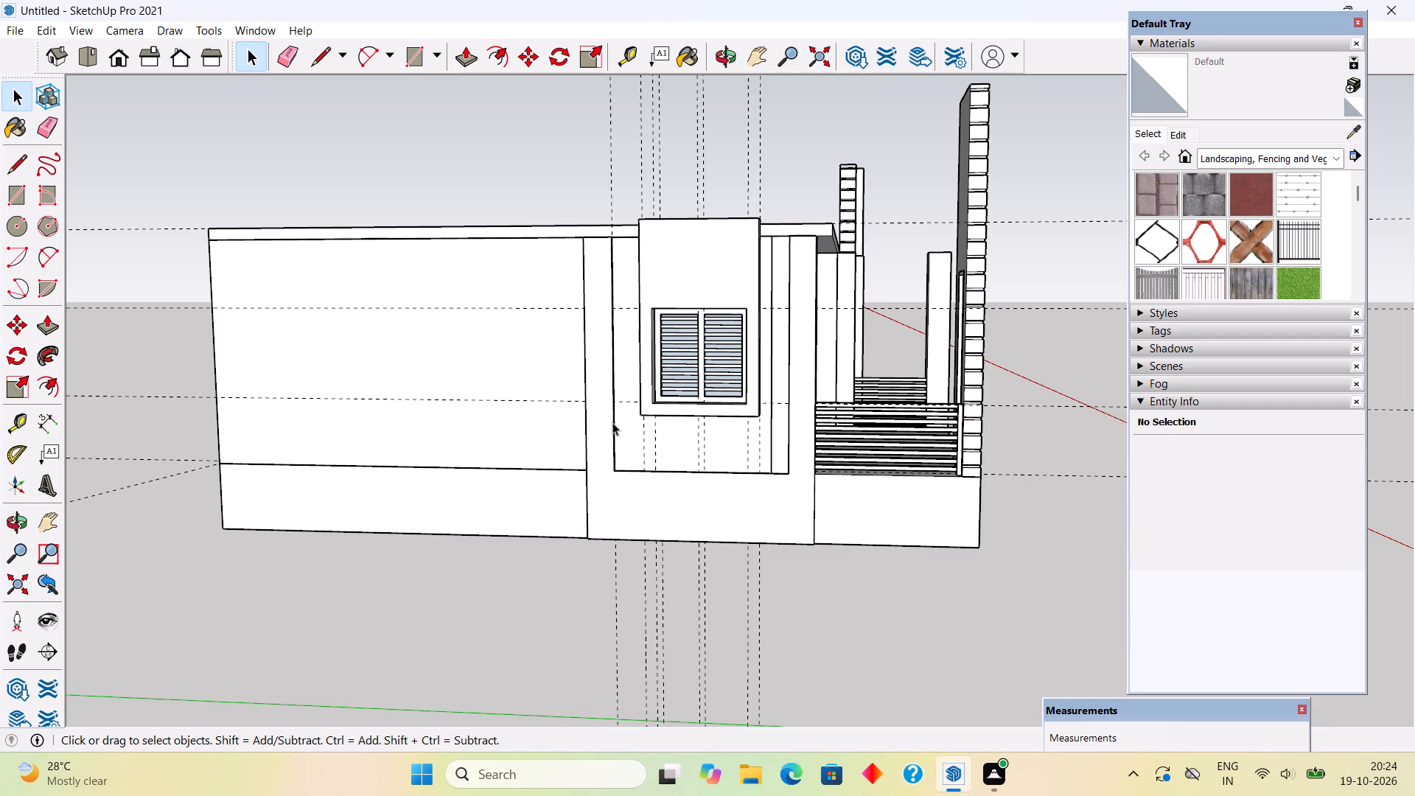
{"action": "middle_click_drag", "start_coordinate": [612, 422], "coordinate": [623, 383]}
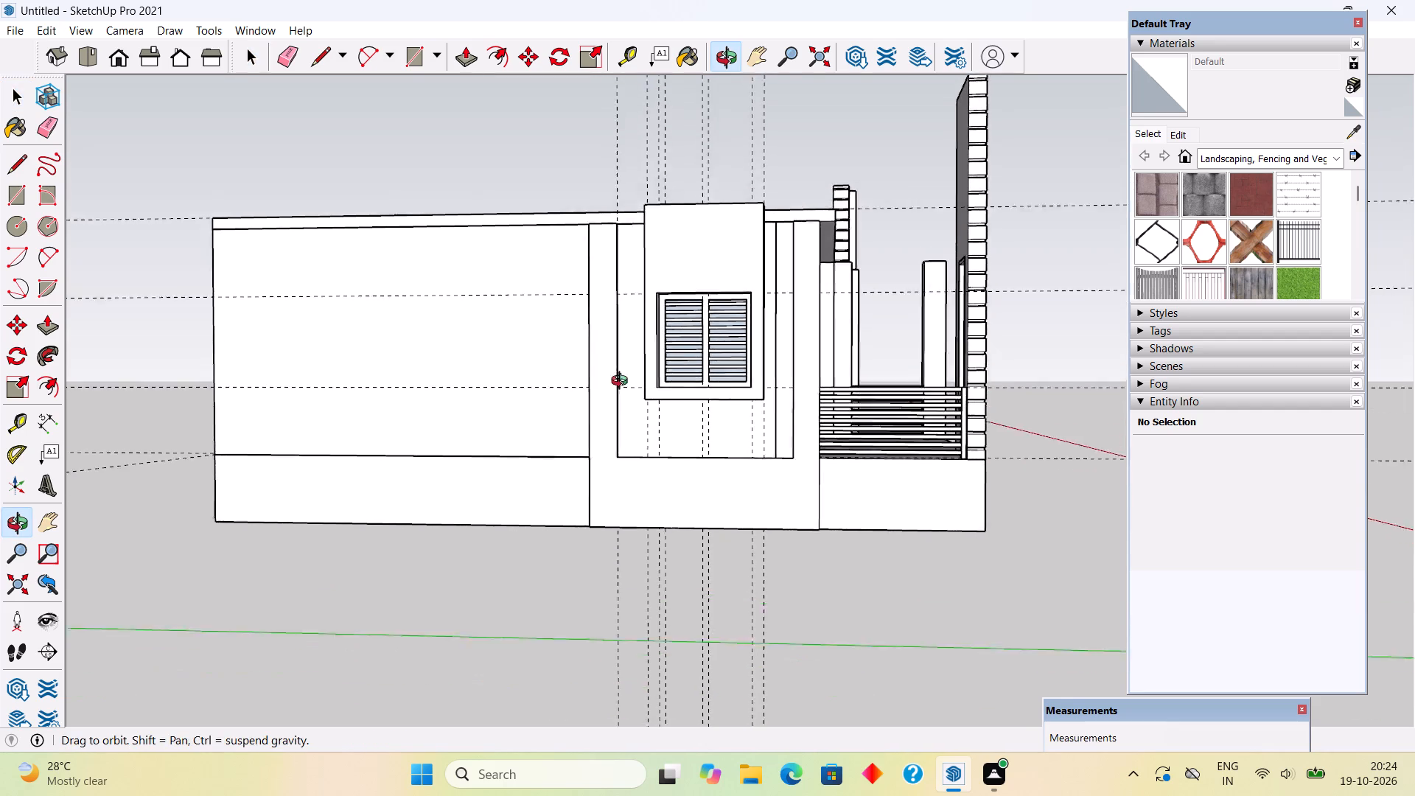
{"action": "middle_click_drag", "start_coordinate": [623, 383], "coordinate": [629, 360]}
{"action": "middle_click_drag", "start_coordinate": [757, 448], "coordinate": [758, 442]}
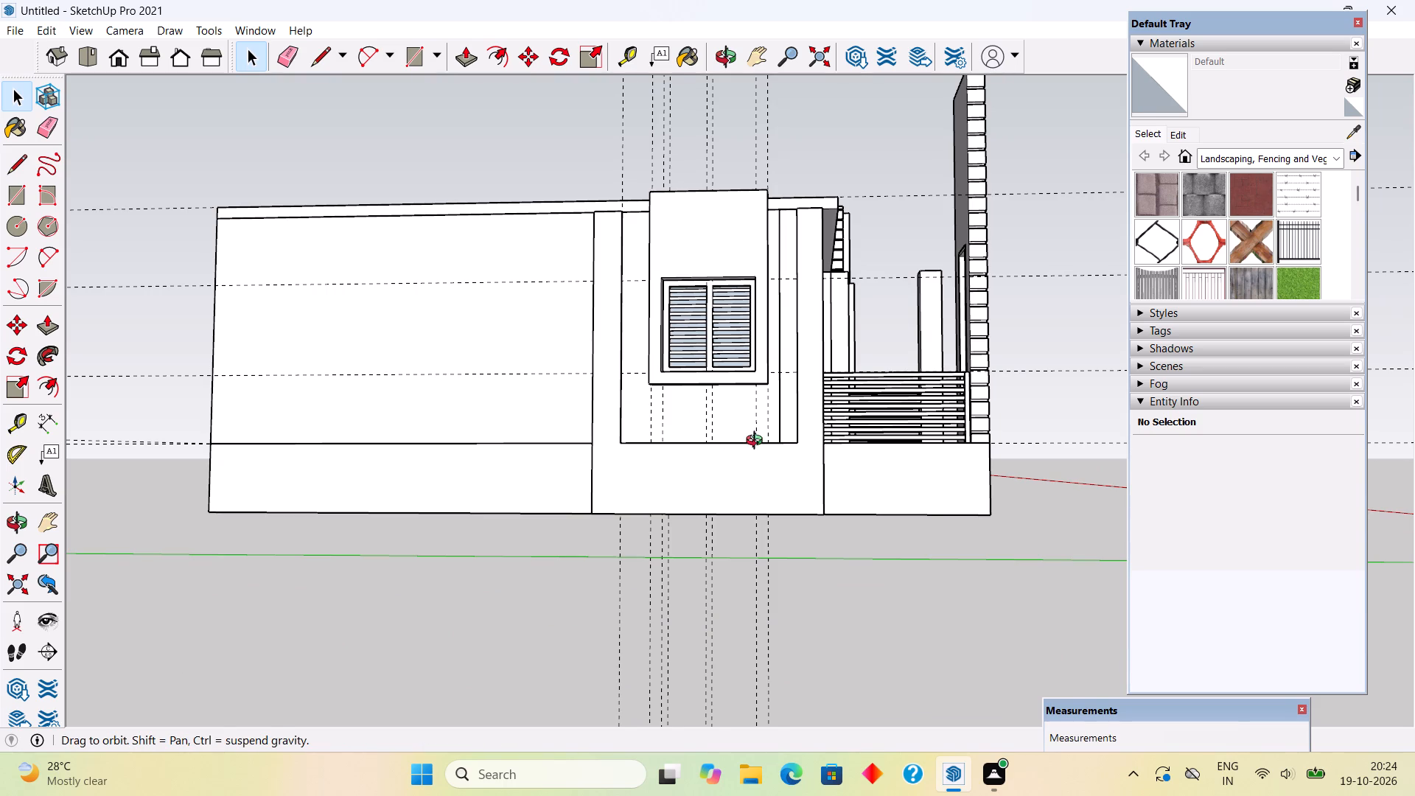
{"action": "middle_click_drag", "start_coordinate": [758, 442], "coordinate": [873, 358]}
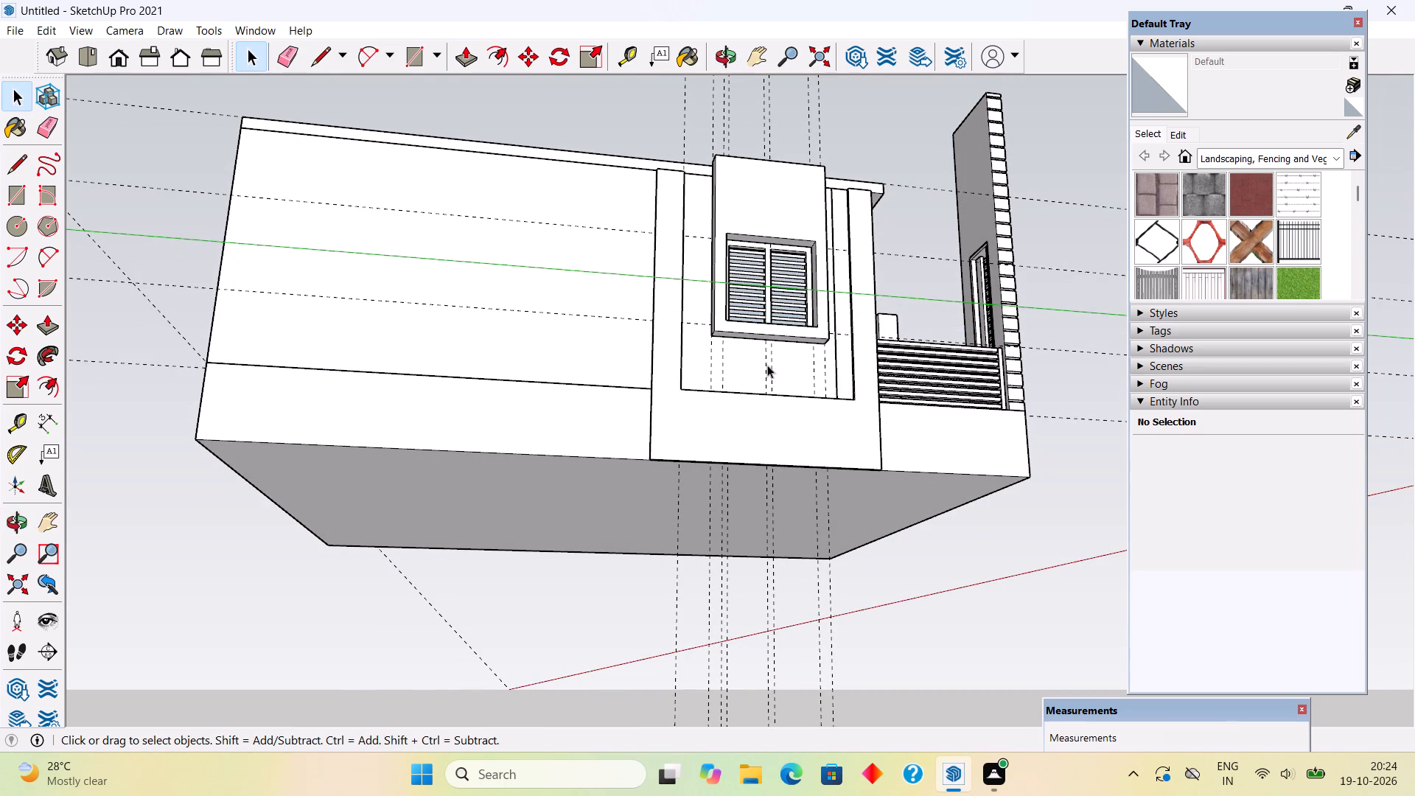
{"action": "middle_click_drag", "start_coordinate": [767, 365], "coordinate": [769, 355]}
{"action": "scroll", "coordinate": [769, 355], "scroll_direction": "up", "scroll_amount": 9}
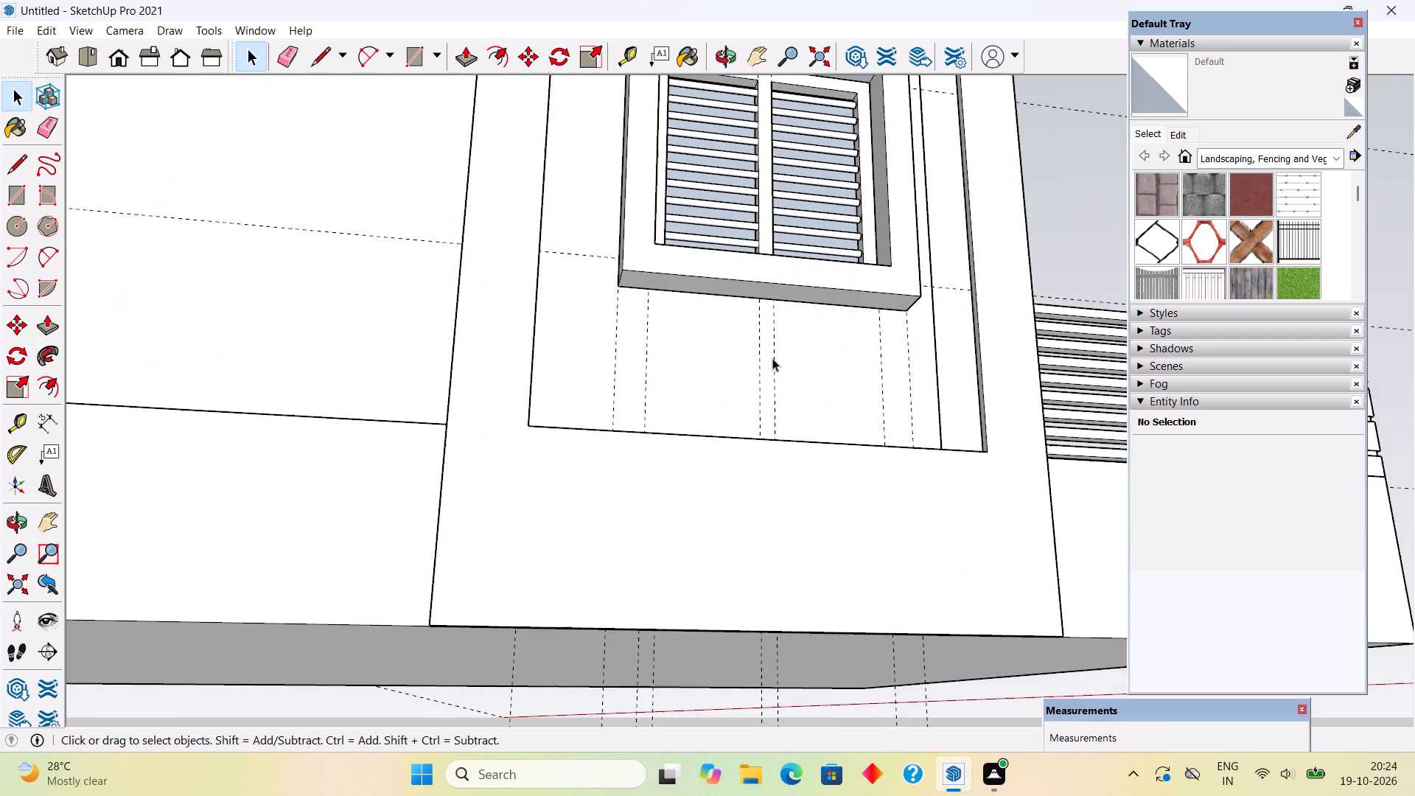
Draw a 2' 6" by 5' rectangle on the side wall, filling the area beneath the window's raised border down to the recess's bottom edge.
{"action": "scroll", "coordinate": [772, 358], "scroll_direction": "up", "scroll_amount": 1}
{"action": "key", "text": "r"}
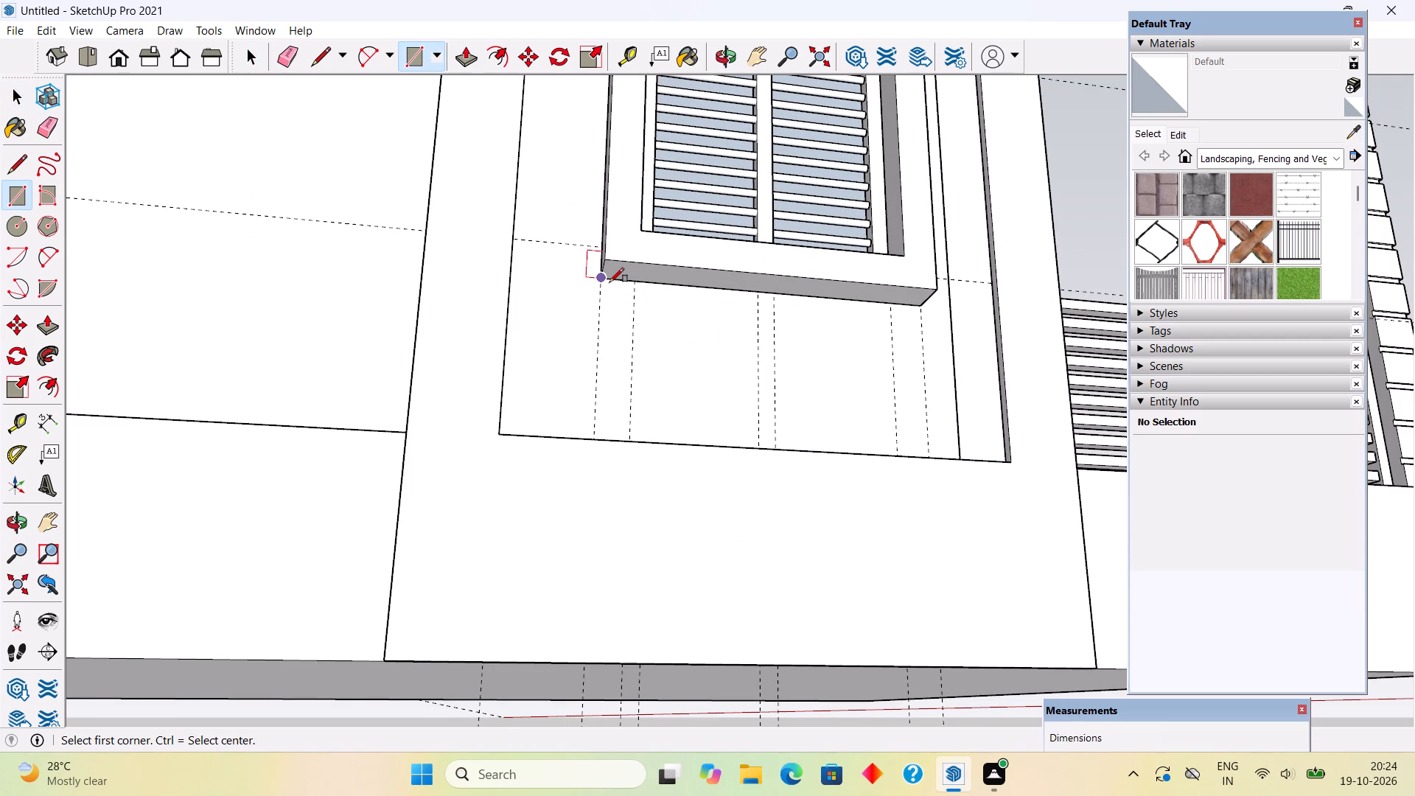
{"action": "left_click", "coordinate": [609, 282]}
{"action": "middle_click_drag", "start_coordinate": [894, 385], "coordinate": [885, 656]}
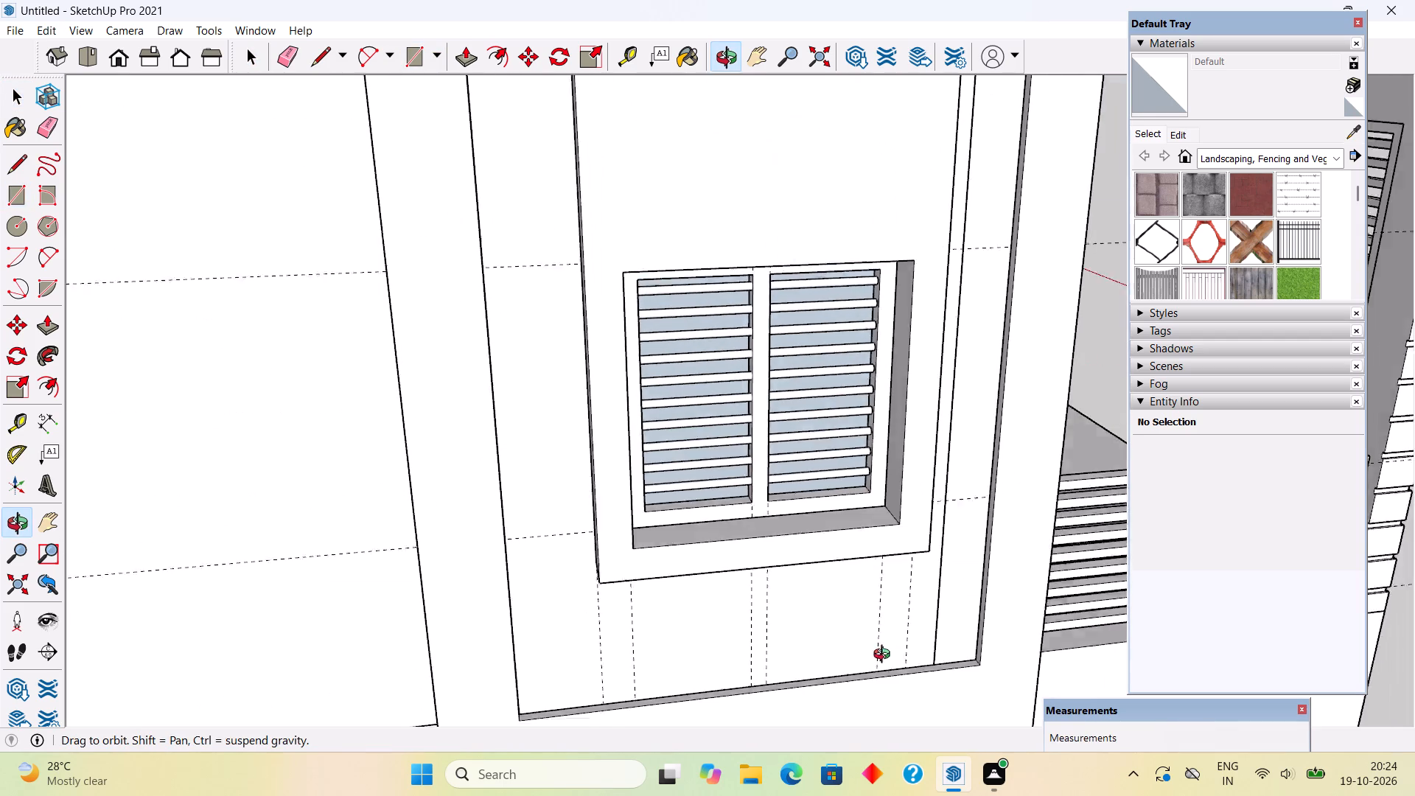
{"action": "middle_click_drag", "start_coordinate": [885, 656], "coordinate": [884, 662]}
{"action": "scroll", "coordinate": [884, 662], "scroll_direction": "down", "scroll_amount": 1}
{"action": "scroll", "coordinate": [898, 668], "scroll_direction": "up", "scroll_amount": 5}
{"action": "left_click", "coordinate": [899, 677]}
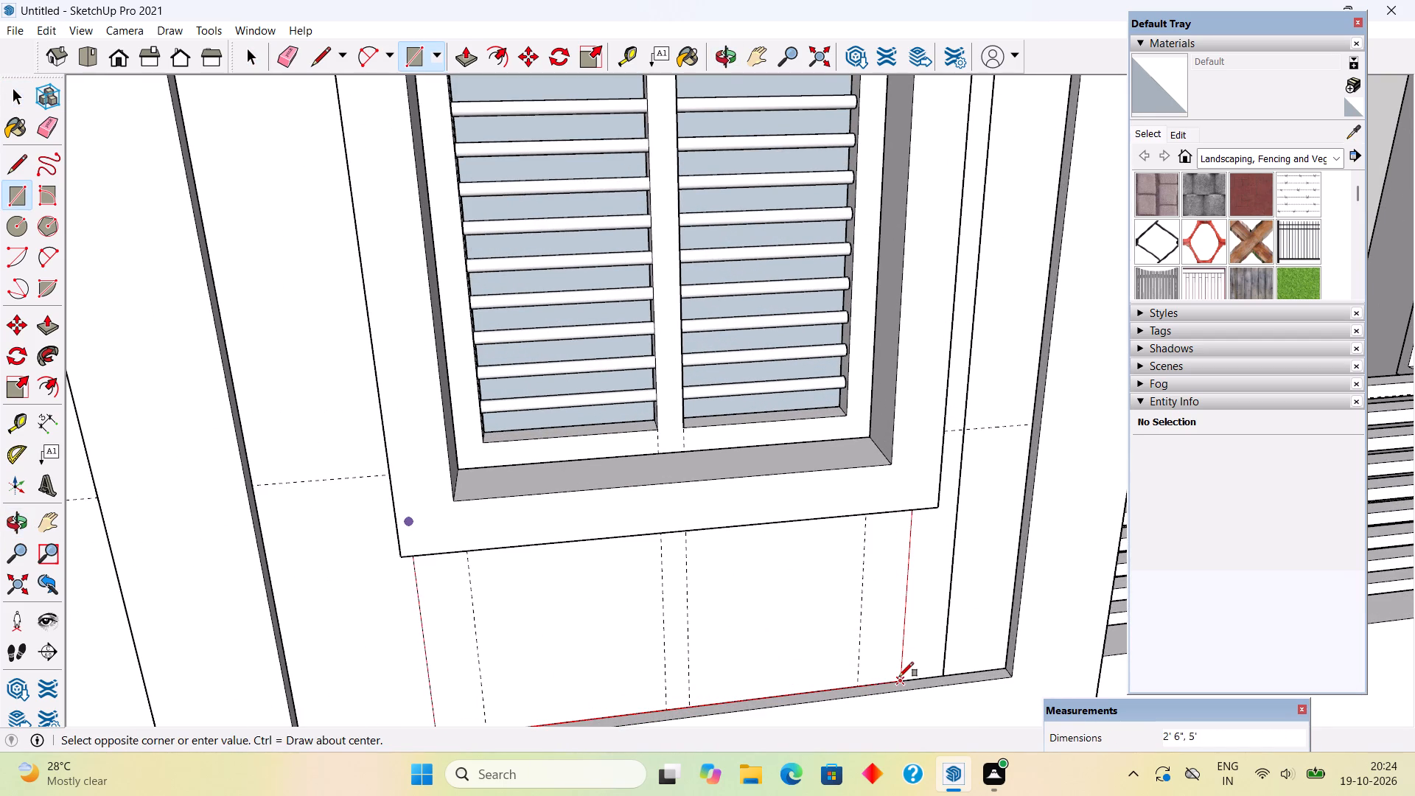
Push/Pull the rectangle beneath the side window by 0.1".
{"action": "key", "text": "p"}
{"action": "left_click", "coordinate": [869, 652]}
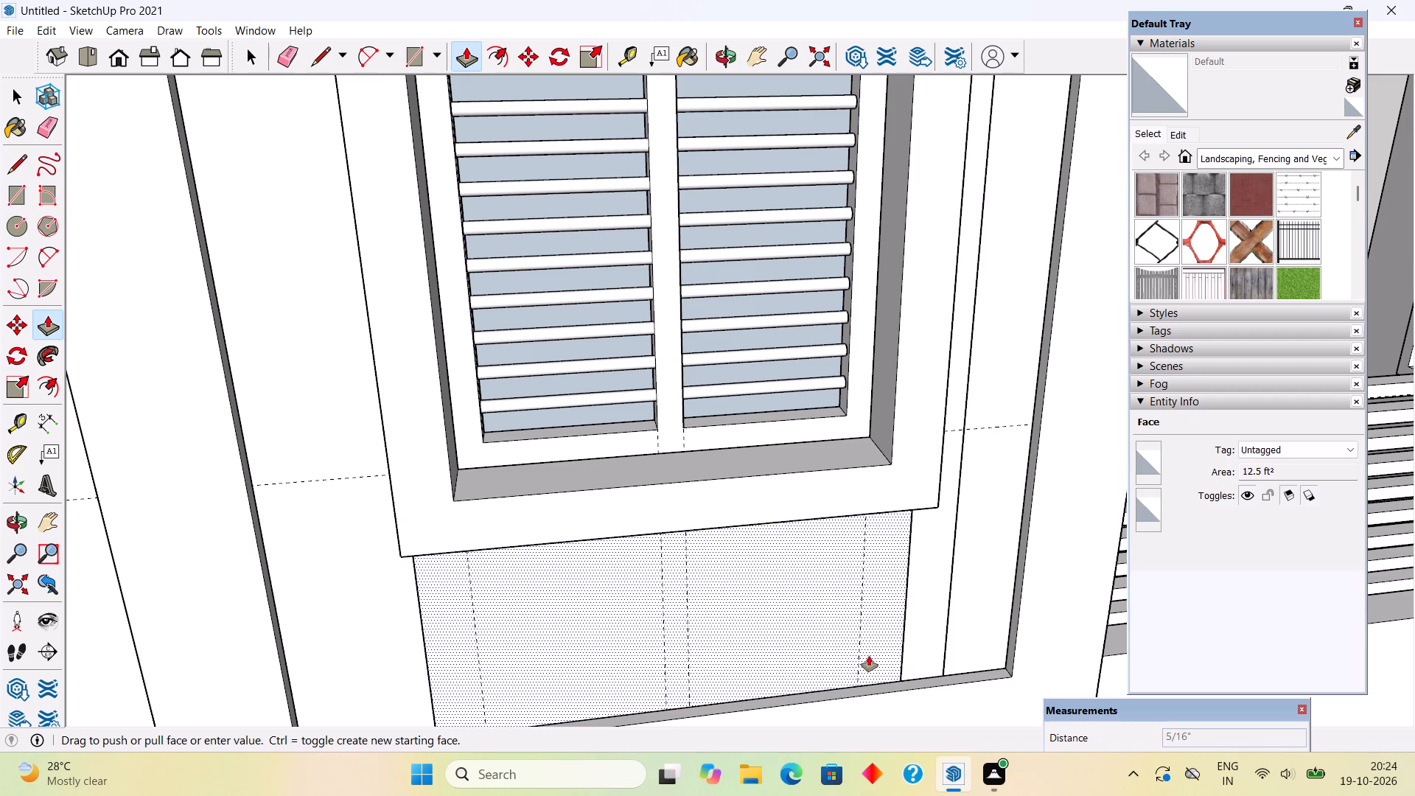
{"action": "type", "text": ".1\""}
{"action": "key", "text": "Return"}
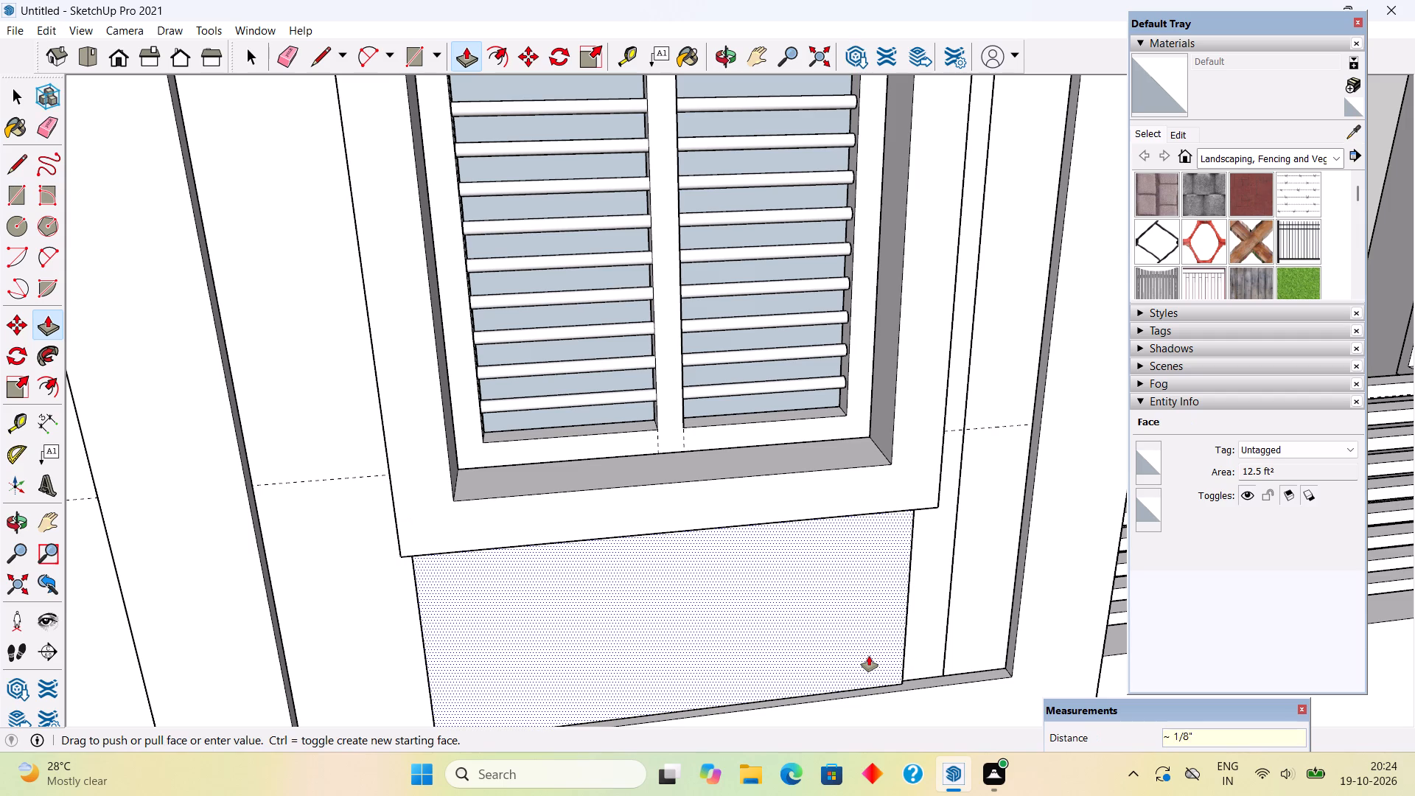
Select all connected geometry of the thin panel beneath the side window and make it a group.
{"action": "key", "text": "space"}
{"action": "triple_click", "coordinate": [869, 656]}
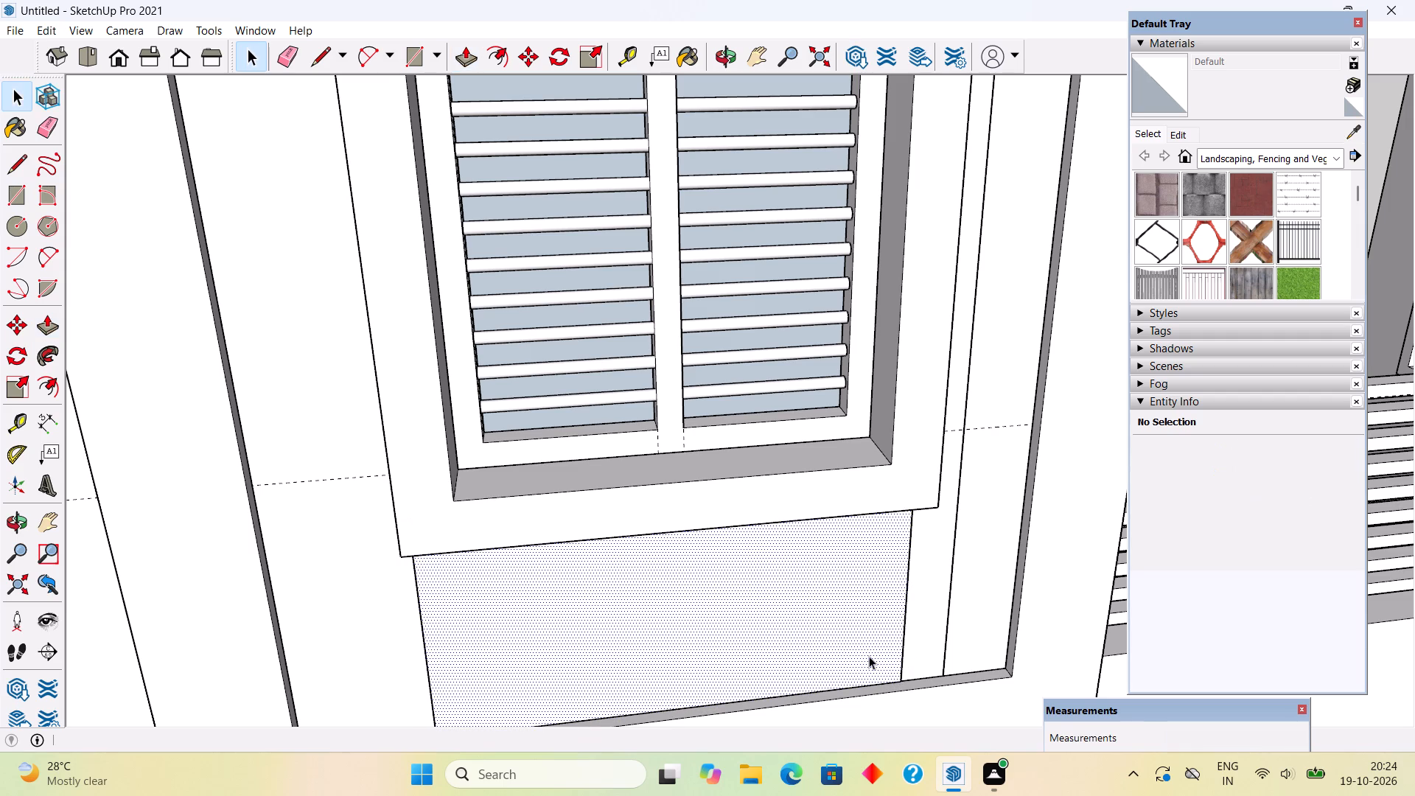
{"action": "left_click", "coordinate": [869, 656]}
{"action": "right_click", "coordinate": [869, 656]}
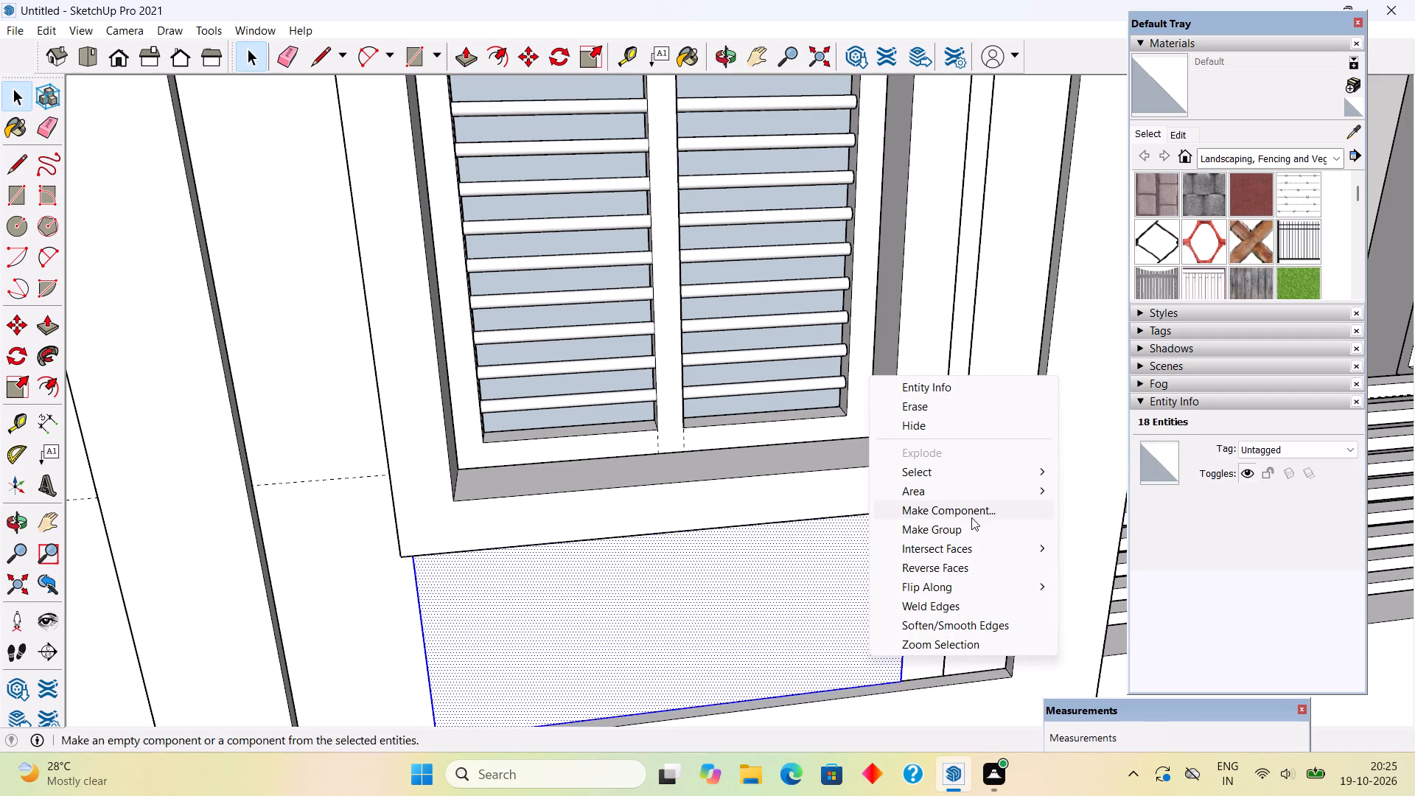
{"action": "left_click", "coordinate": [971, 526]}
{"action": "scroll", "coordinate": [836, 434], "scroll_direction": "down", "scroll_amount": 11}
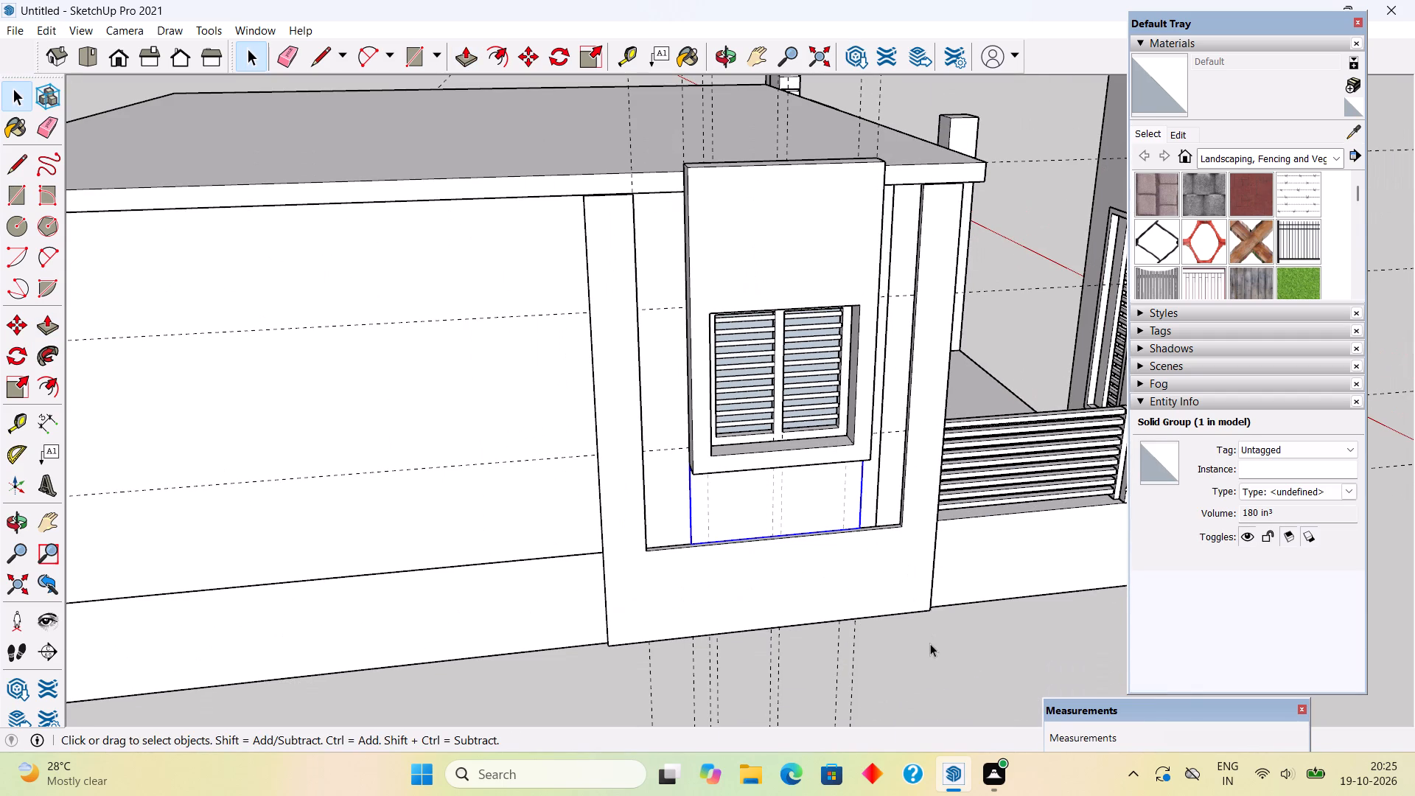
{"action": "left_click", "coordinate": [931, 646]}
Delete the long plain side wall group behind the window surround.
{"action": "middle_click_drag", "start_coordinate": [727, 485], "coordinate": [820, 512]}
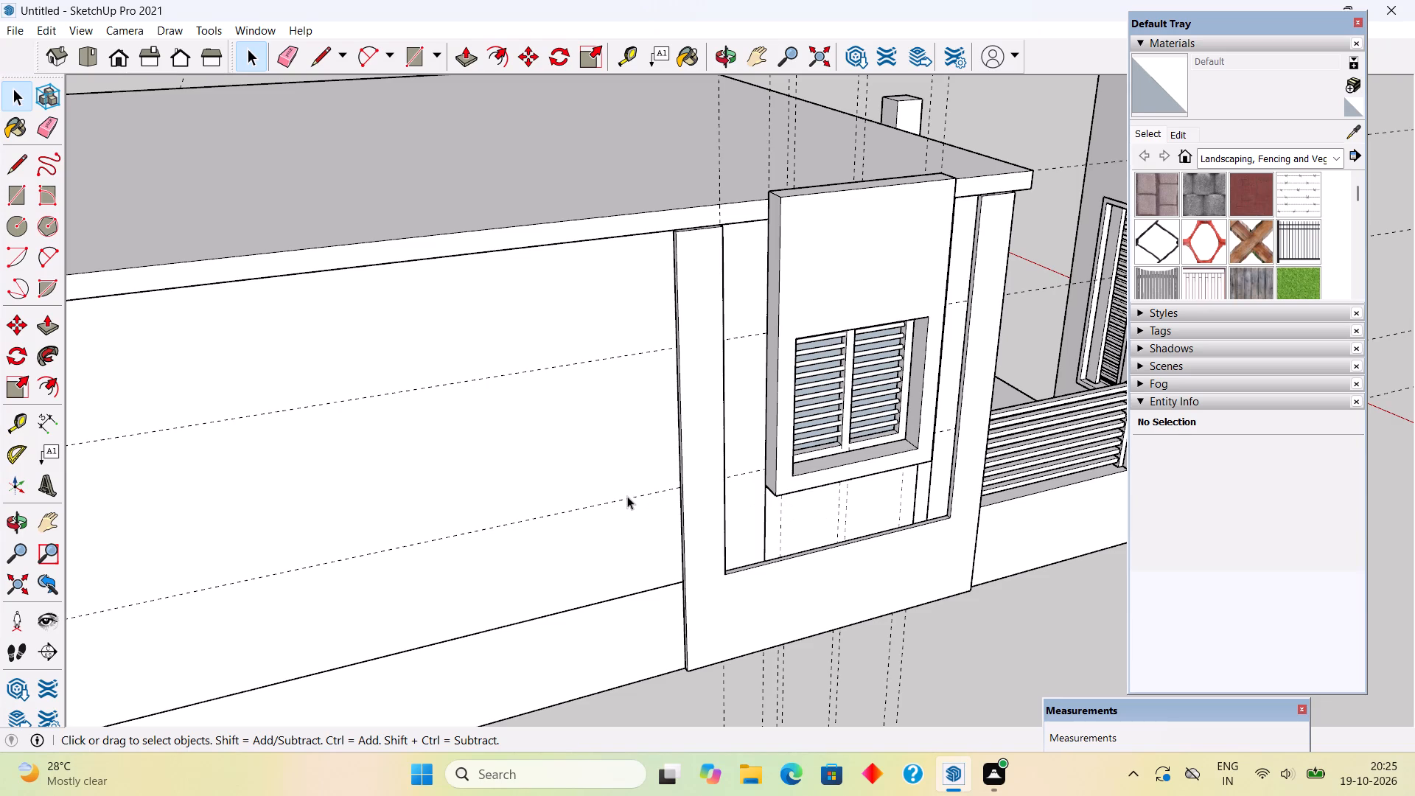
{"action": "middle_click_drag", "start_coordinate": [627, 496], "coordinate": [948, 491]}
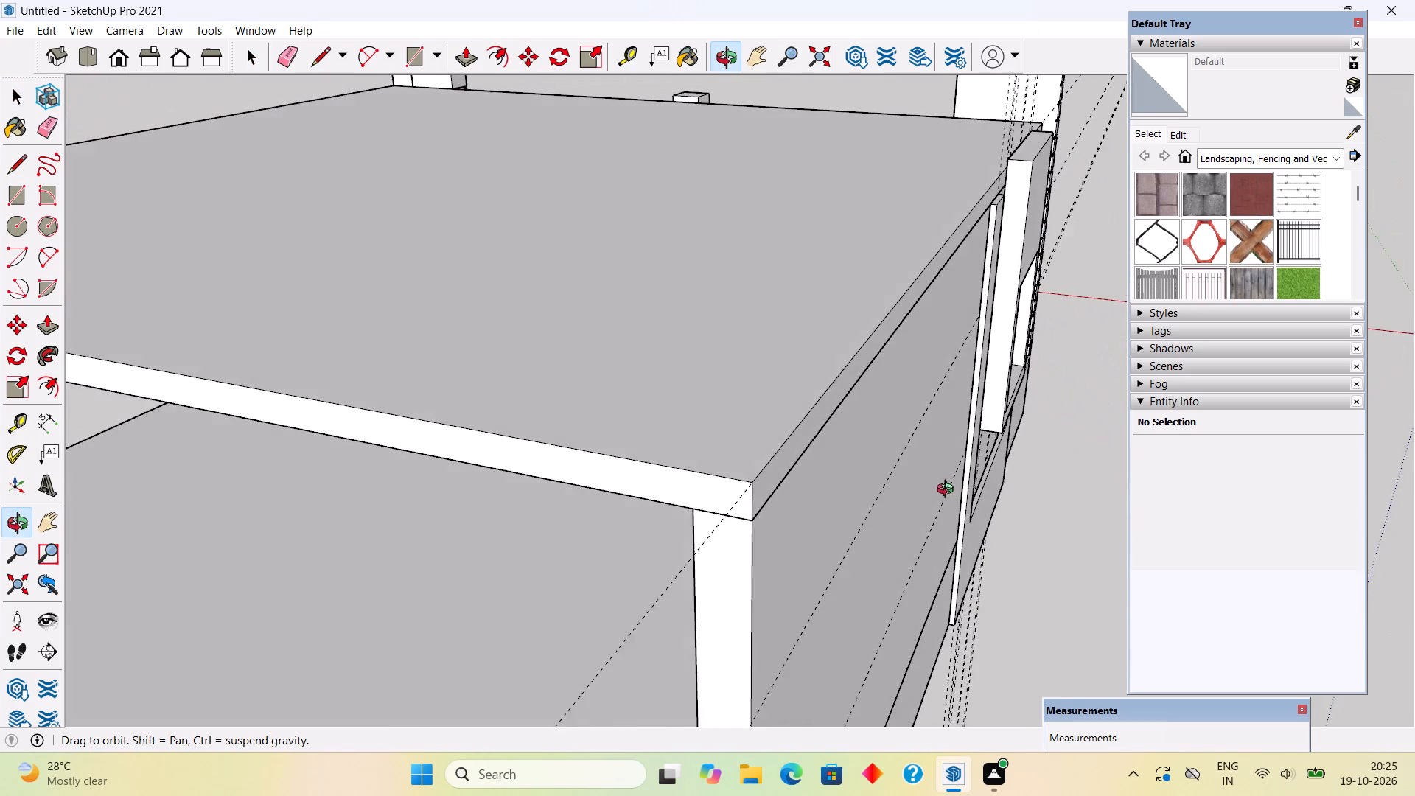
{"action": "middle_click_drag", "start_coordinate": [948, 491], "coordinate": [860, 429]}
{"action": "left_click", "coordinate": [632, 455]}
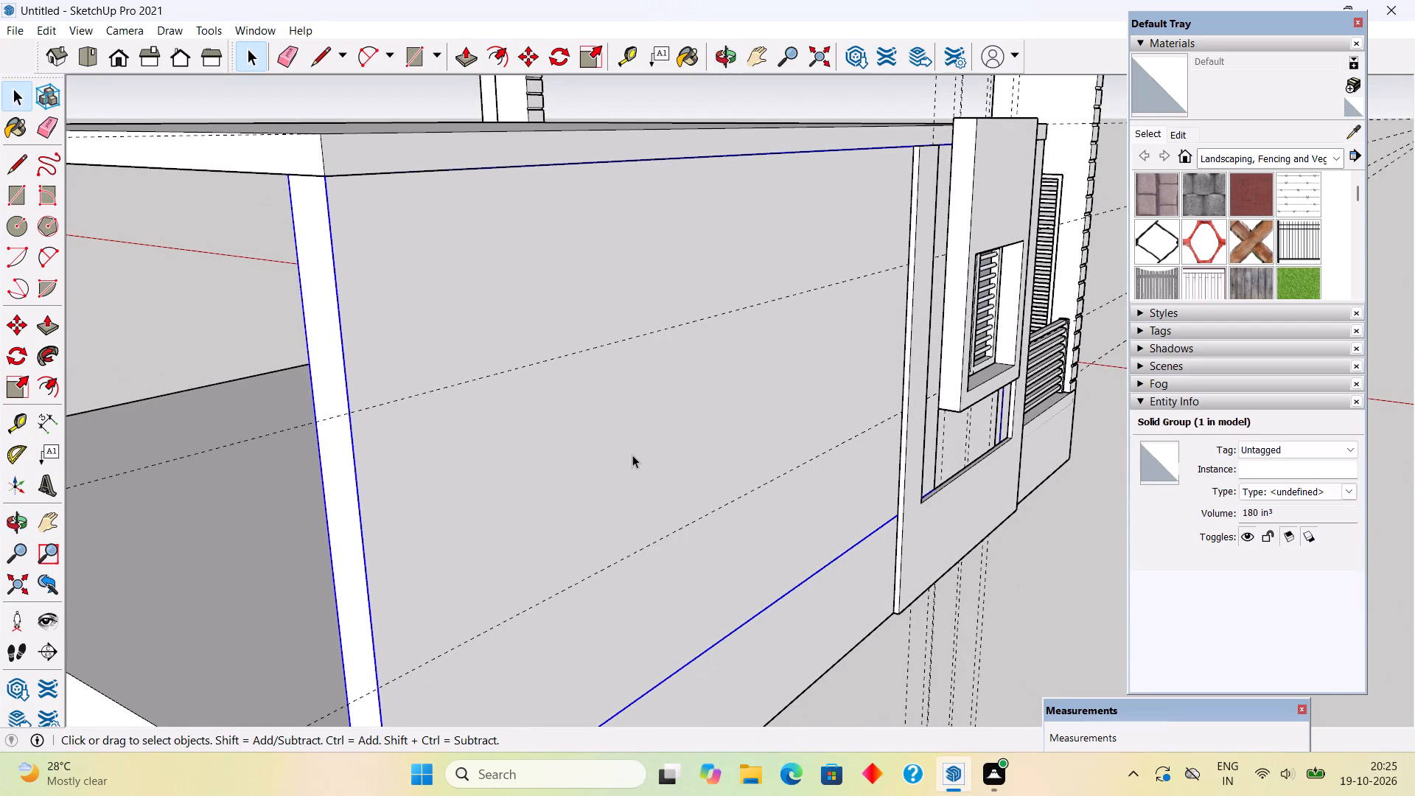
{"action": "key", "text": "Delete"}
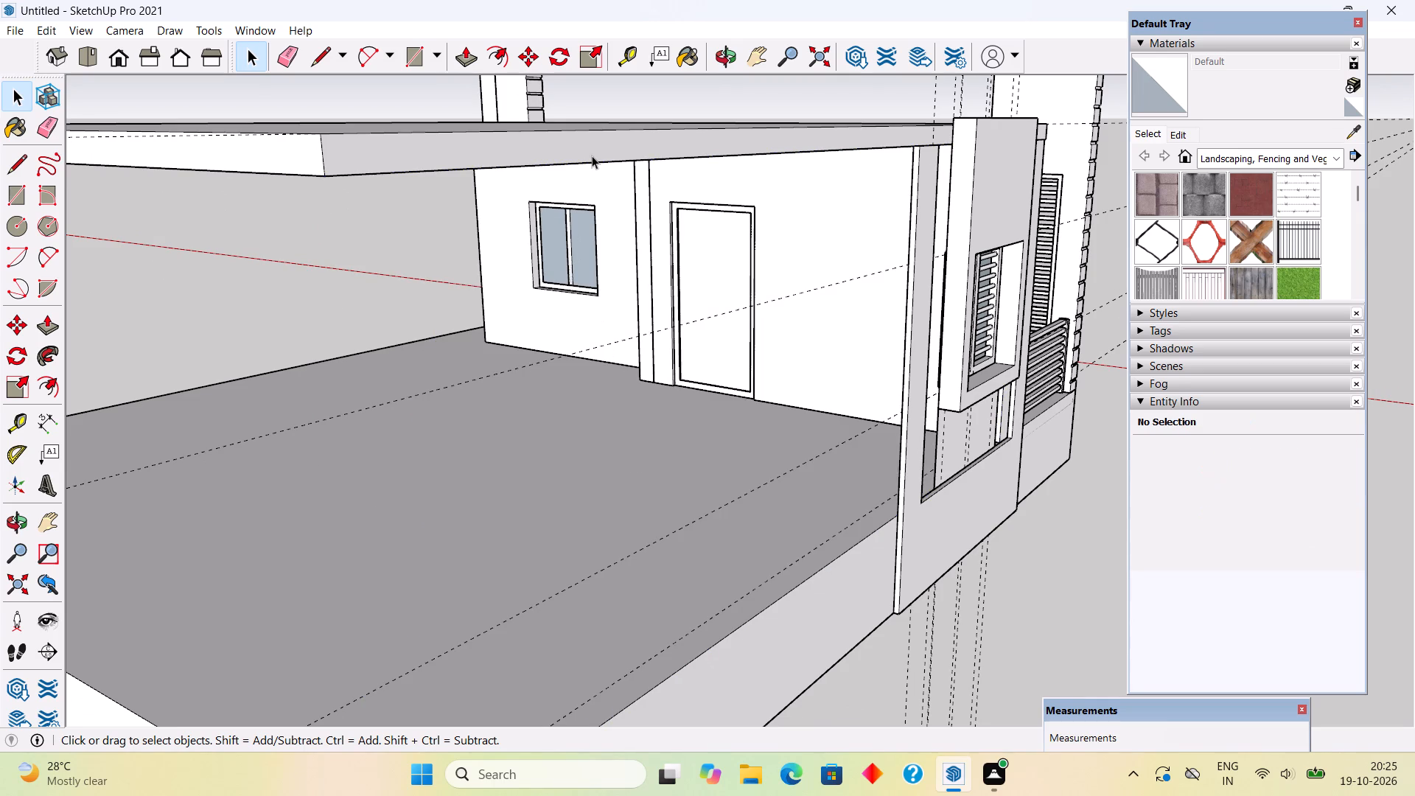
Delete the flat roof slab group over the house.
{"action": "left_click", "coordinate": [592, 156]}
{"action": "key", "text": "Delete"}
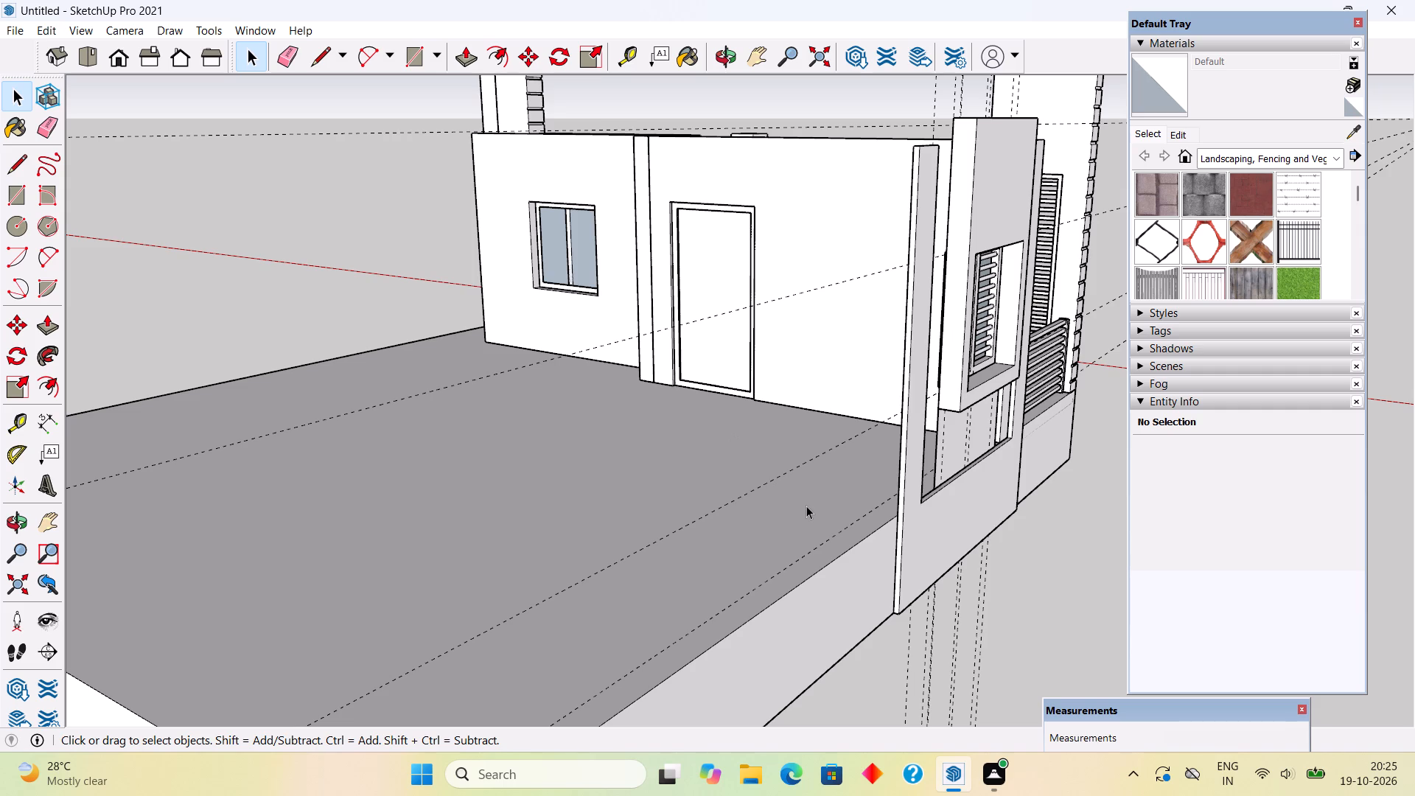
Place a floor guide parallel to the door wall's base, about 8' 1 1/2" away, at the end of the window surround panel.
{"action": "middle_click_drag", "start_coordinate": [901, 515], "coordinate": [986, 531]}
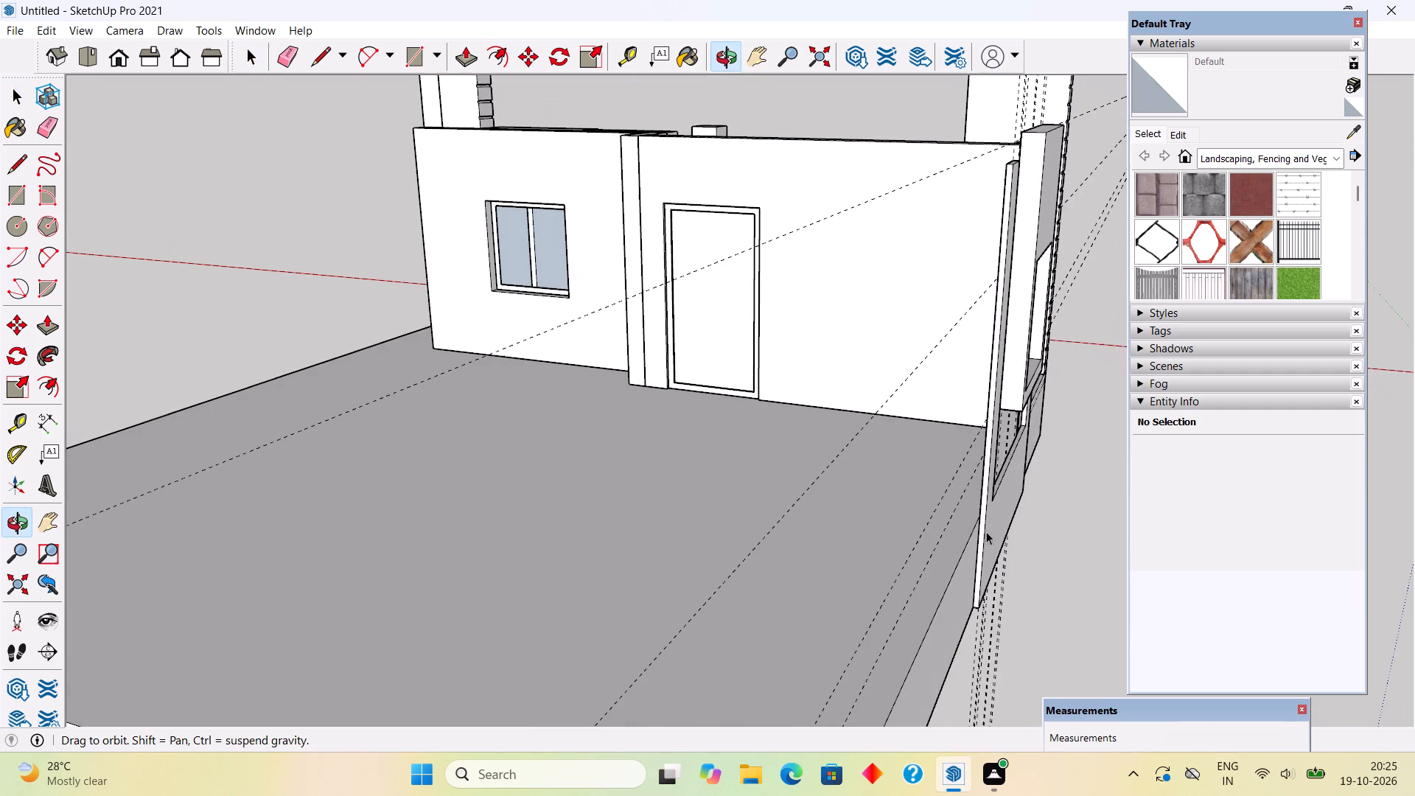
{"action": "scroll", "coordinate": [981, 533], "scroll_direction": "up", "scroll_amount": 10}
{"action": "middle_click_drag", "start_coordinate": [971, 545], "coordinate": [1021, 596]}
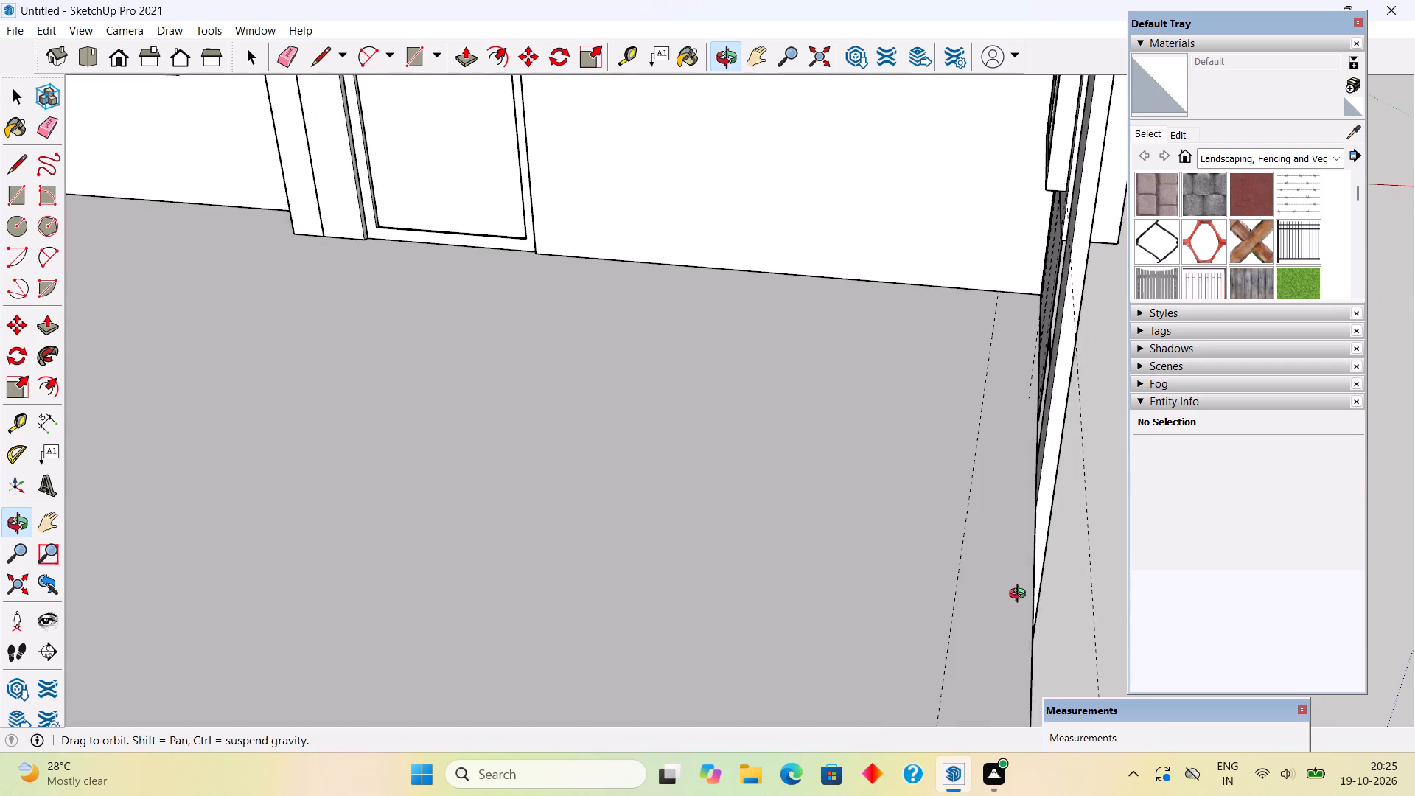
{"action": "middle_click_drag", "start_coordinate": [1021, 596], "coordinate": [967, 520]}
{"action": "key", "text": "t"}
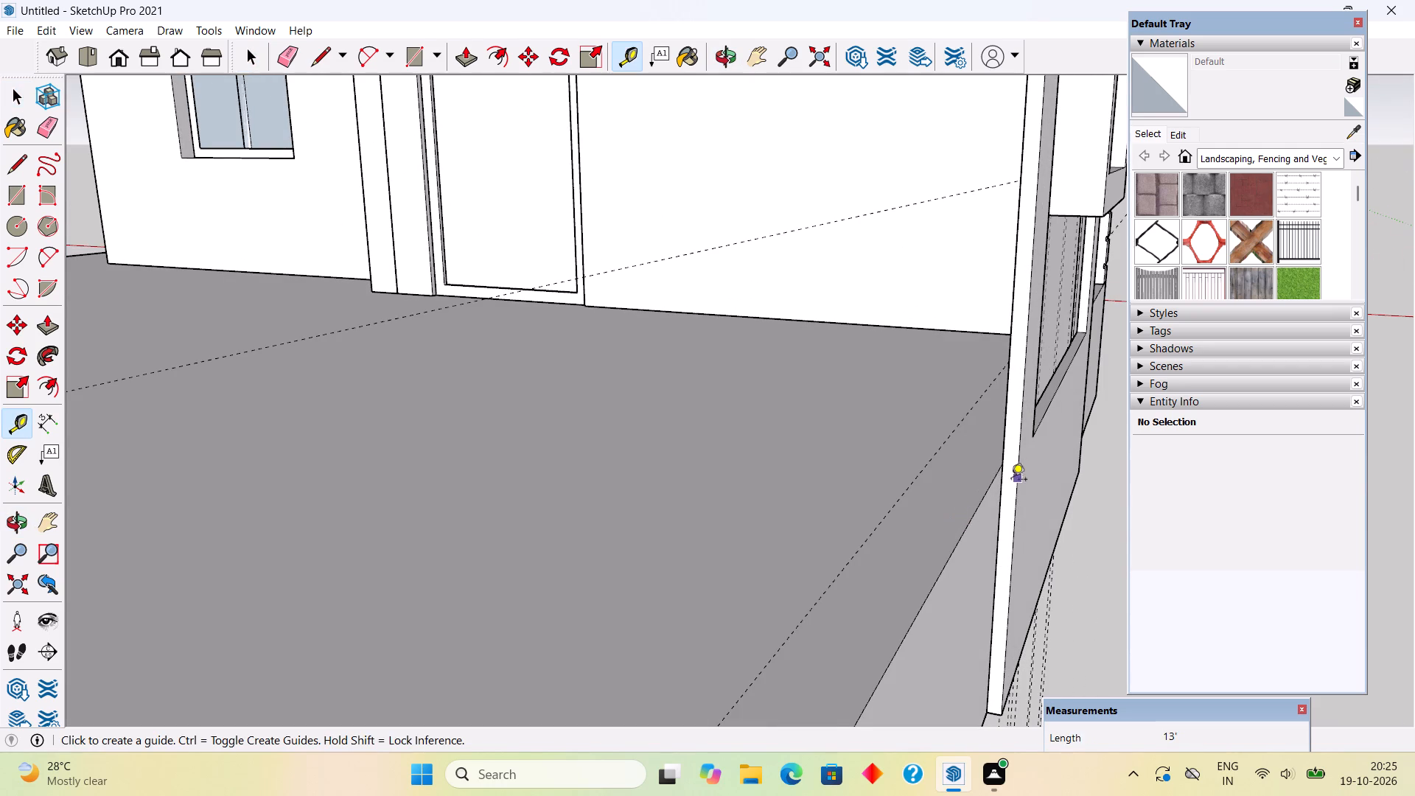
{"action": "scroll", "coordinate": [988, 477], "scroll_direction": "up", "scroll_amount": 4}
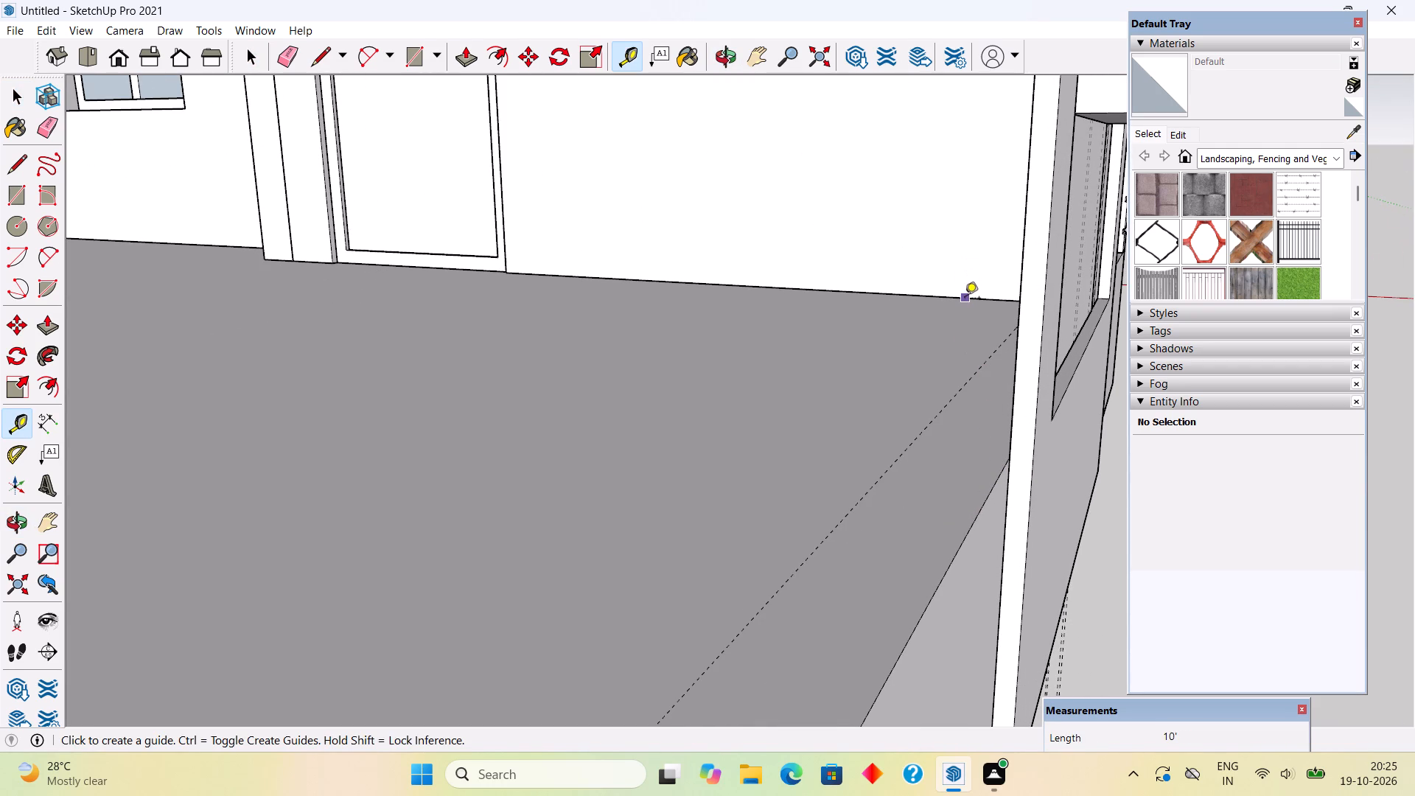
{"action": "left_click", "coordinate": [965, 299]}
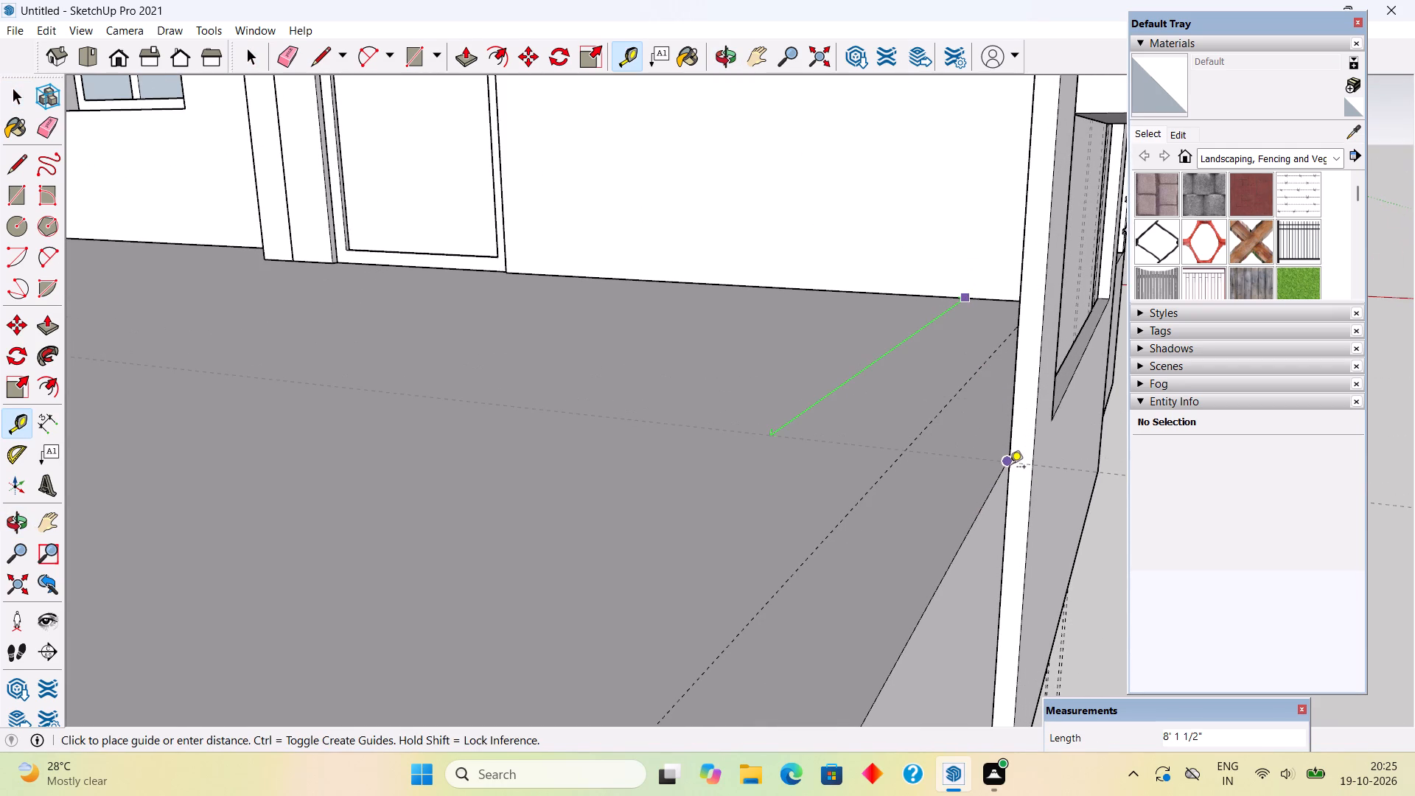
{"action": "left_click", "coordinate": [1010, 468]}
Place a second parallel guide from the new floor guide at the corner where the surround panel meets the floor edge.
{"action": "middle_click_drag", "start_coordinate": [963, 497], "coordinate": [1033, 578]}
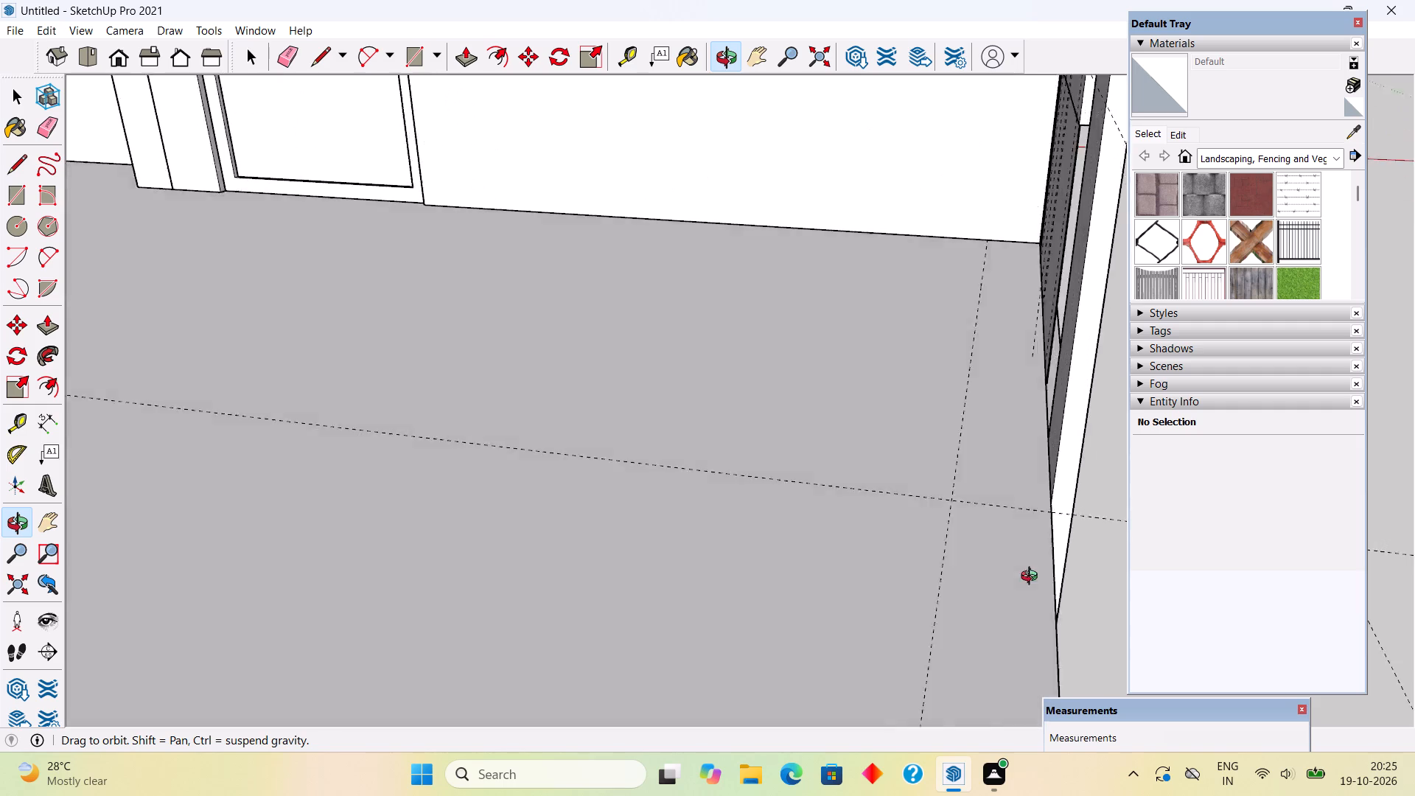
{"action": "middle_click_drag", "start_coordinate": [1033, 578], "coordinate": [1080, 605]}
{"action": "scroll", "coordinate": [993, 514], "scroll_direction": "up", "scroll_amount": 4}
{"action": "scroll", "coordinate": [992, 509], "scroll_direction": "down", "scroll_amount": 5}
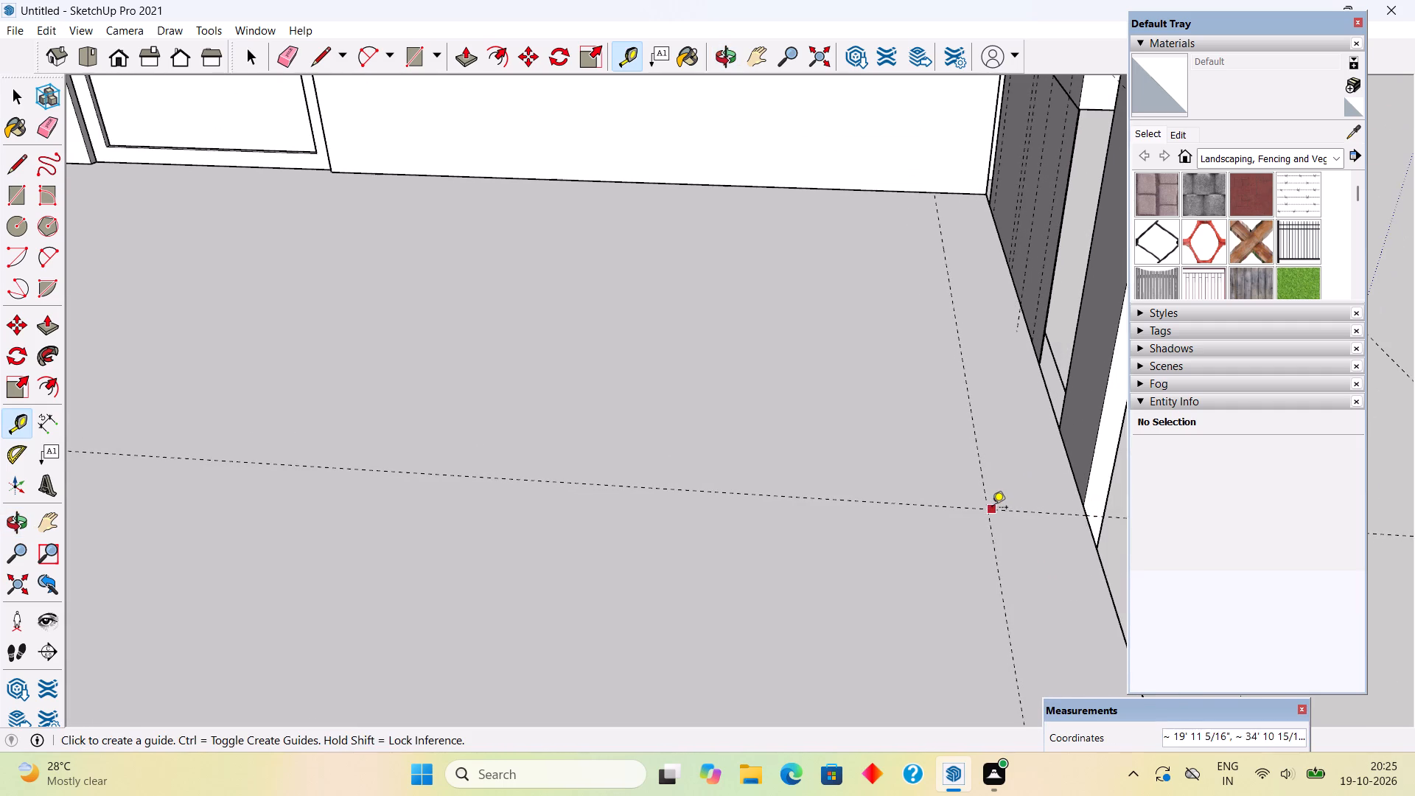
{"action": "middle_click_drag", "start_coordinate": [976, 567], "coordinate": [615, 568]}
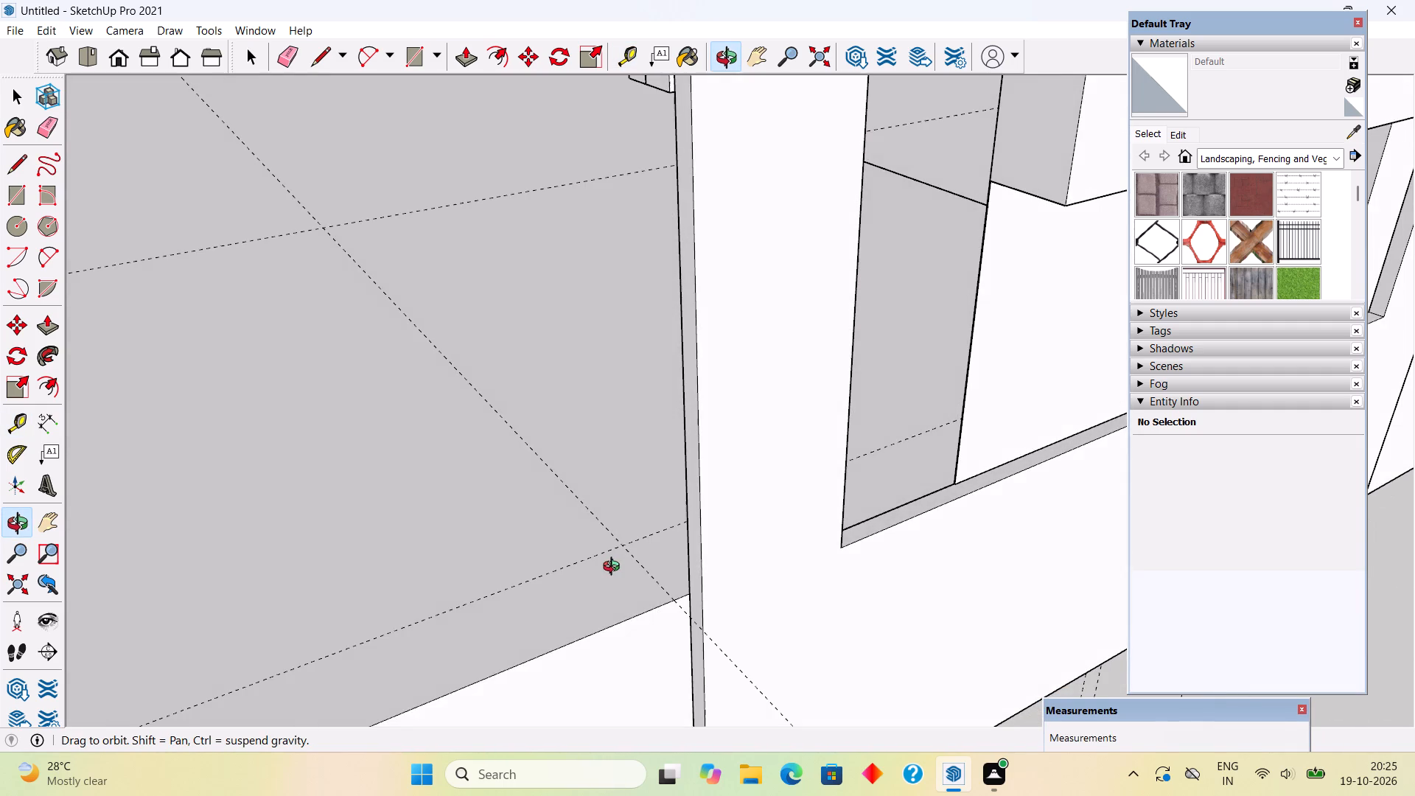
{"action": "middle_click_drag", "start_coordinate": [615, 568], "coordinate": [612, 579]}
{"action": "left_click", "coordinate": [648, 584]}
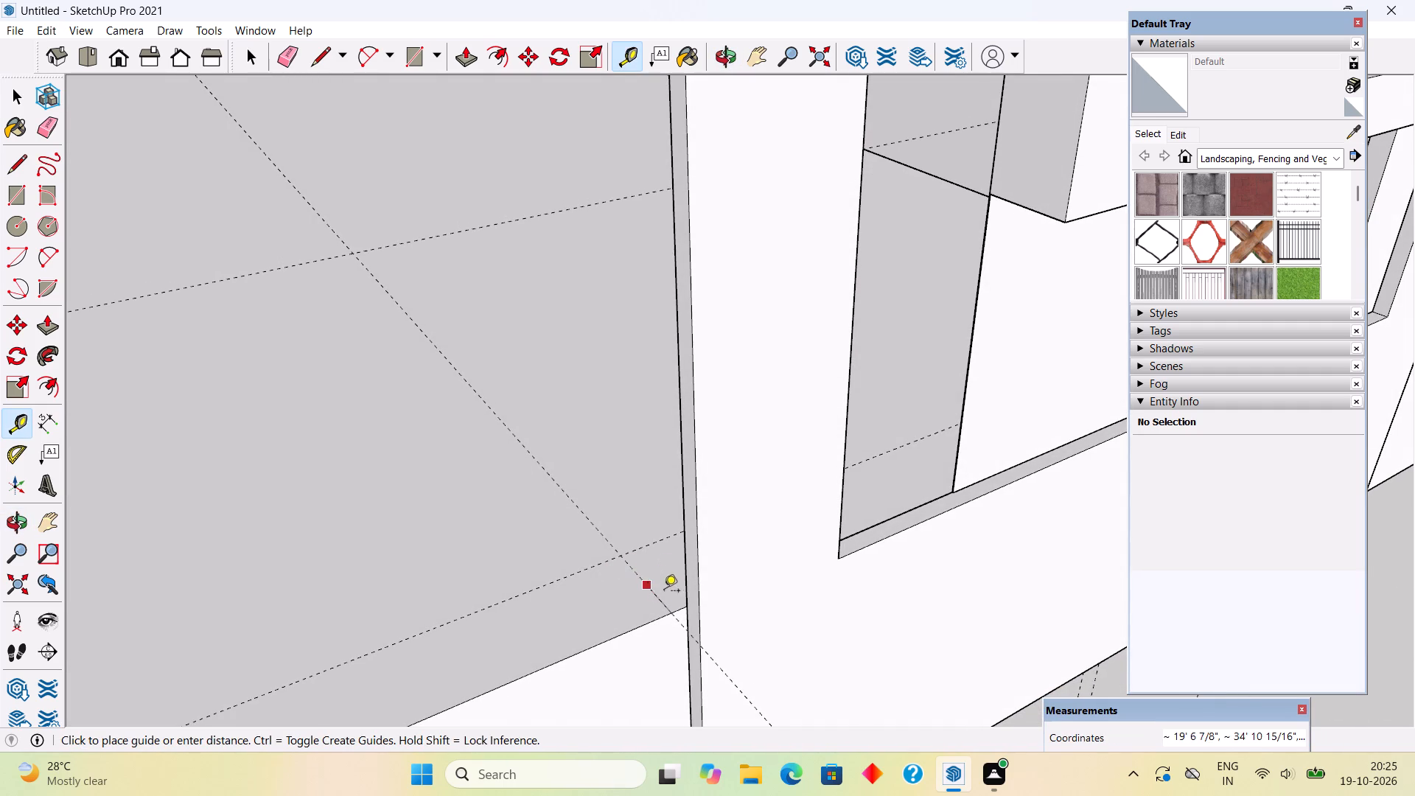
{"action": "left_click", "coordinate": [687, 601]}
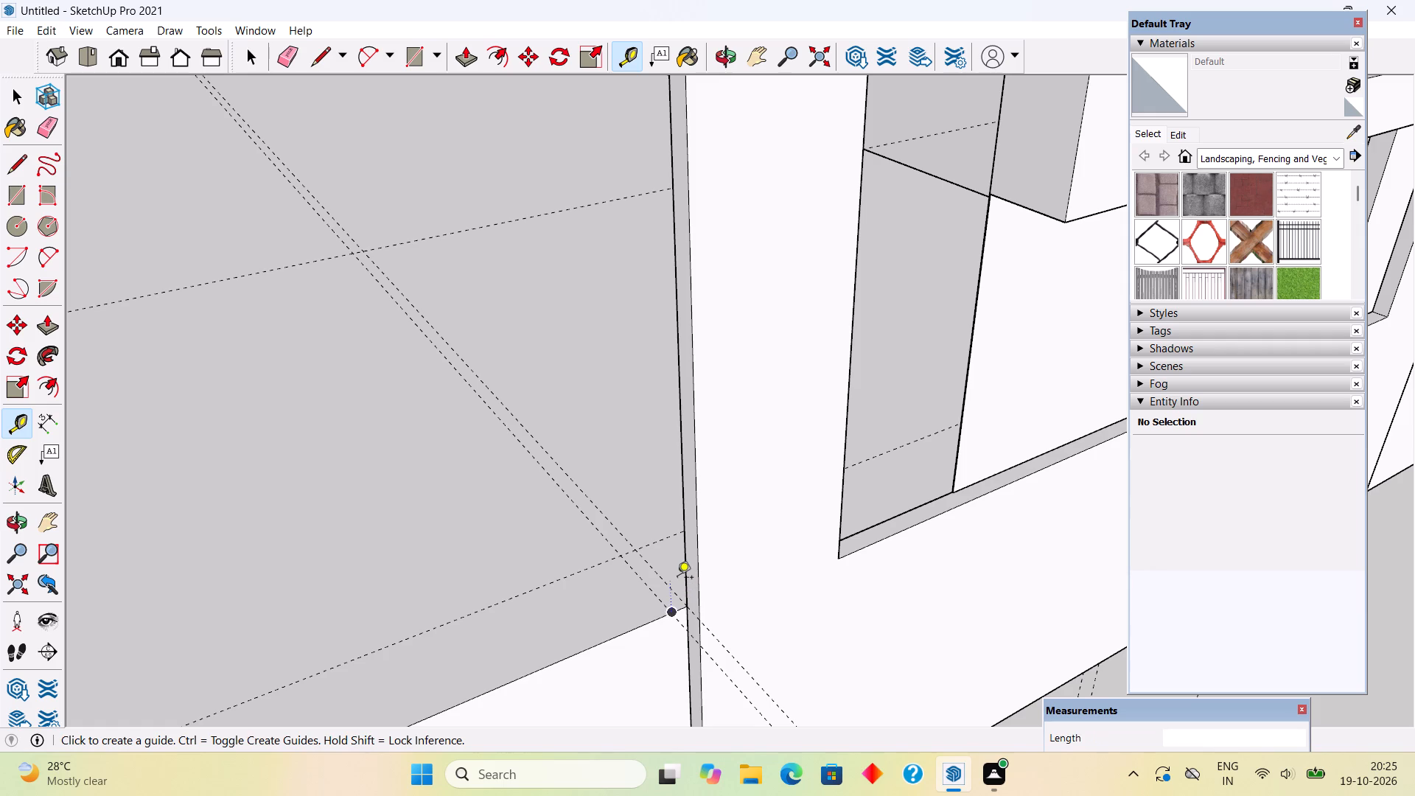
Place a parallel guide 9" from the second floor guide, toward the door wall.
{"action": "left_click", "coordinate": [604, 511]}
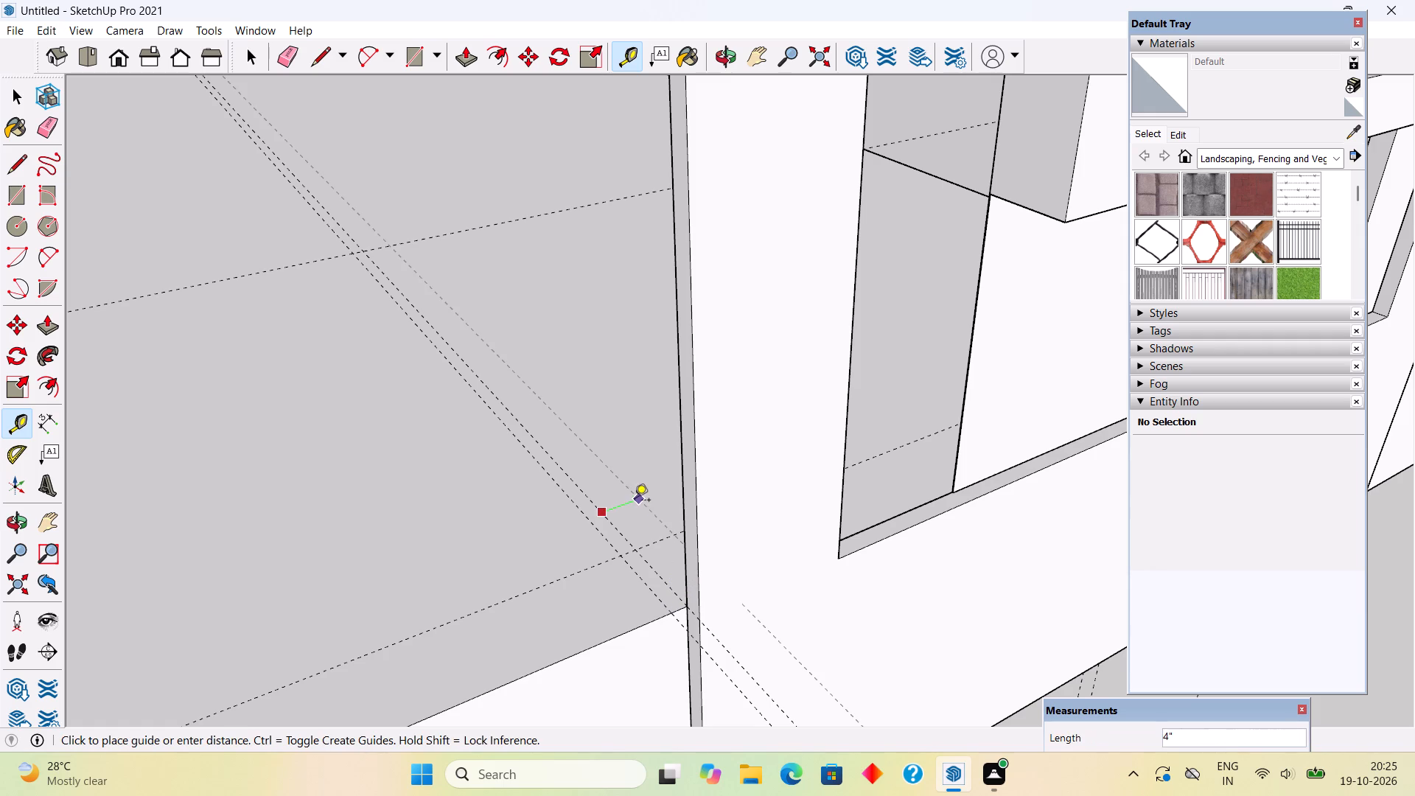
{"action": "type", "text": "9\""}
{"action": "key", "text": "Return"}
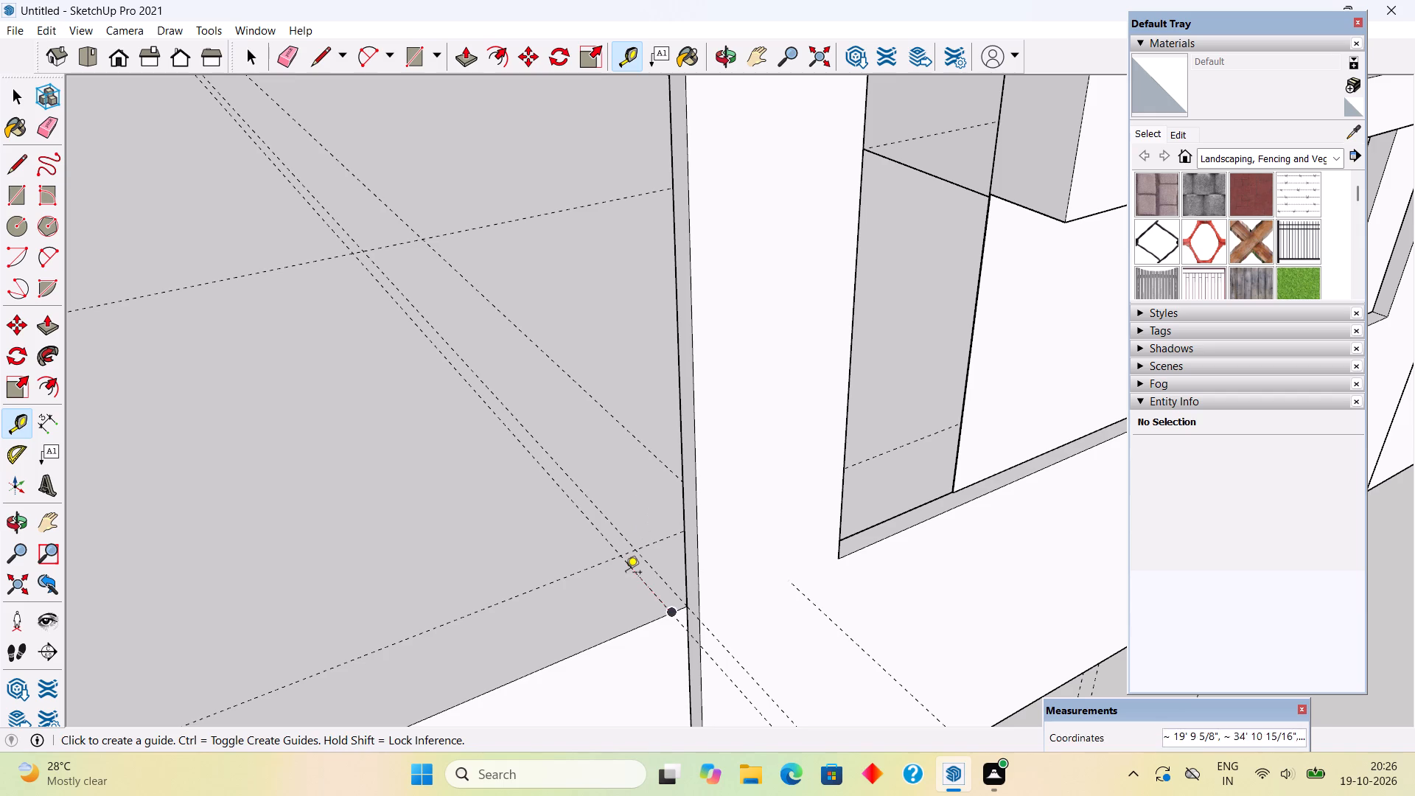
Place a guide on the floor 3' inward from the floor's side edge.
{"action": "scroll", "coordinate": [601, 428], "scroll_direction": "down", "scroll_amount": 4}
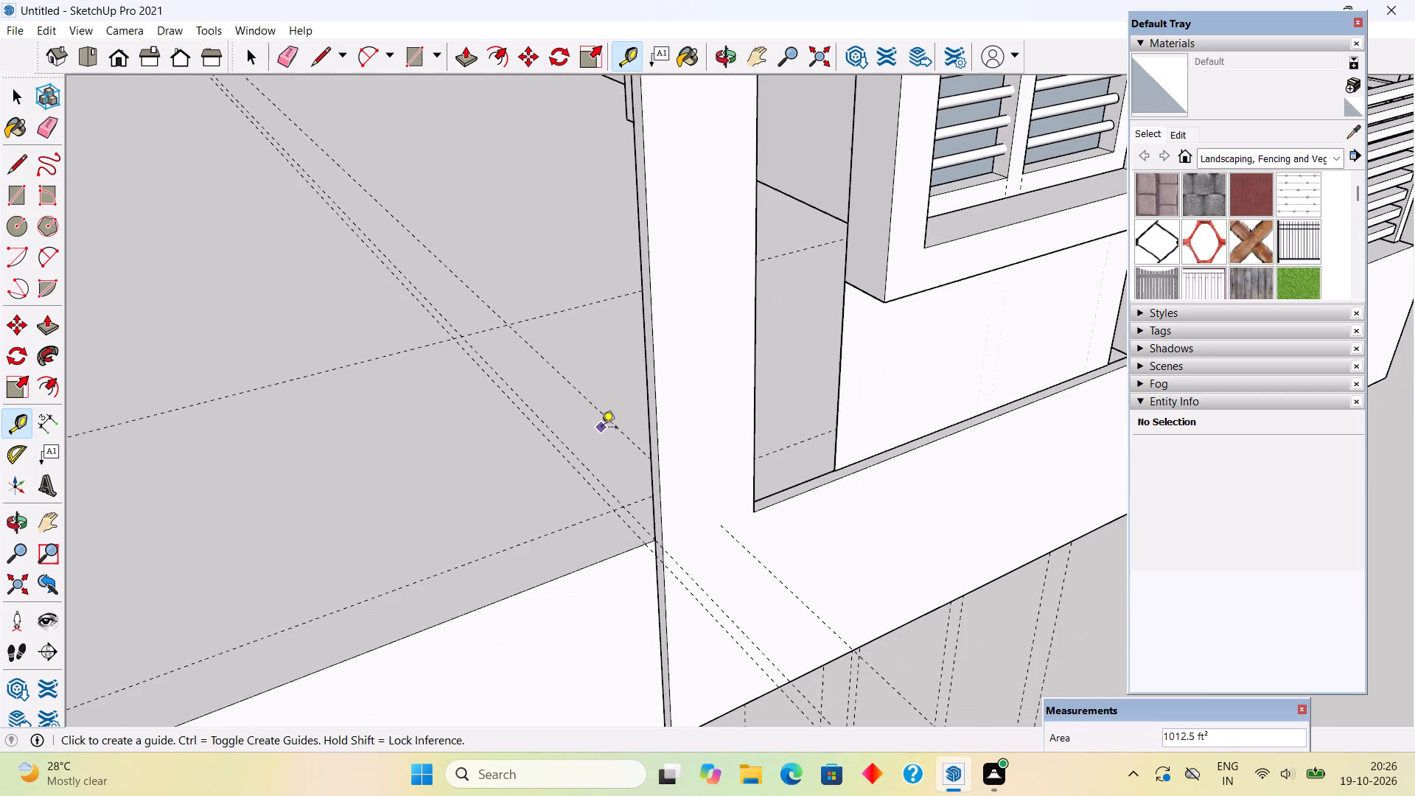
{"action": "scroll", "coordinate": [601, 428], "scroll_direction": "down", "scroll_amount": 1}
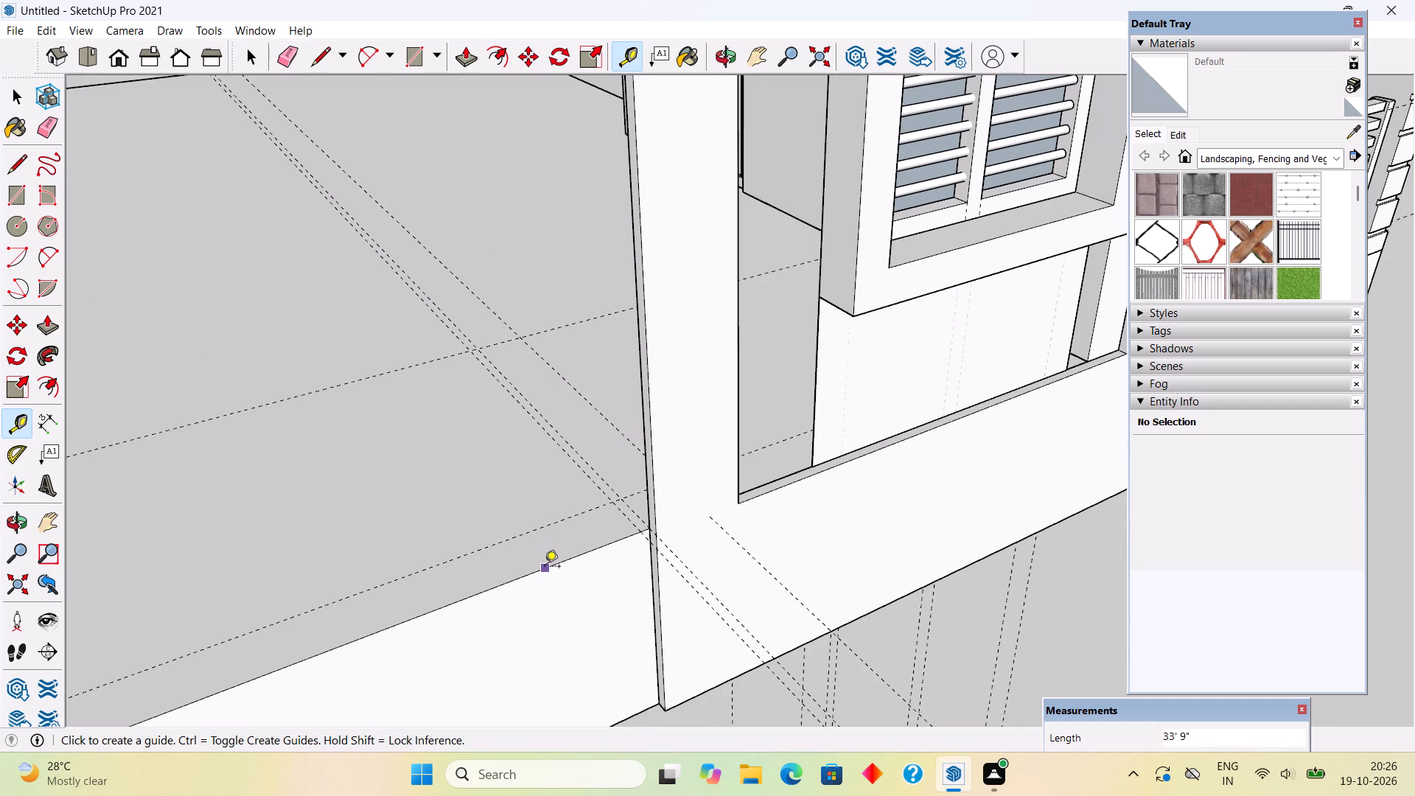
{"action": "left_click", "coordinate": [545, 568]}
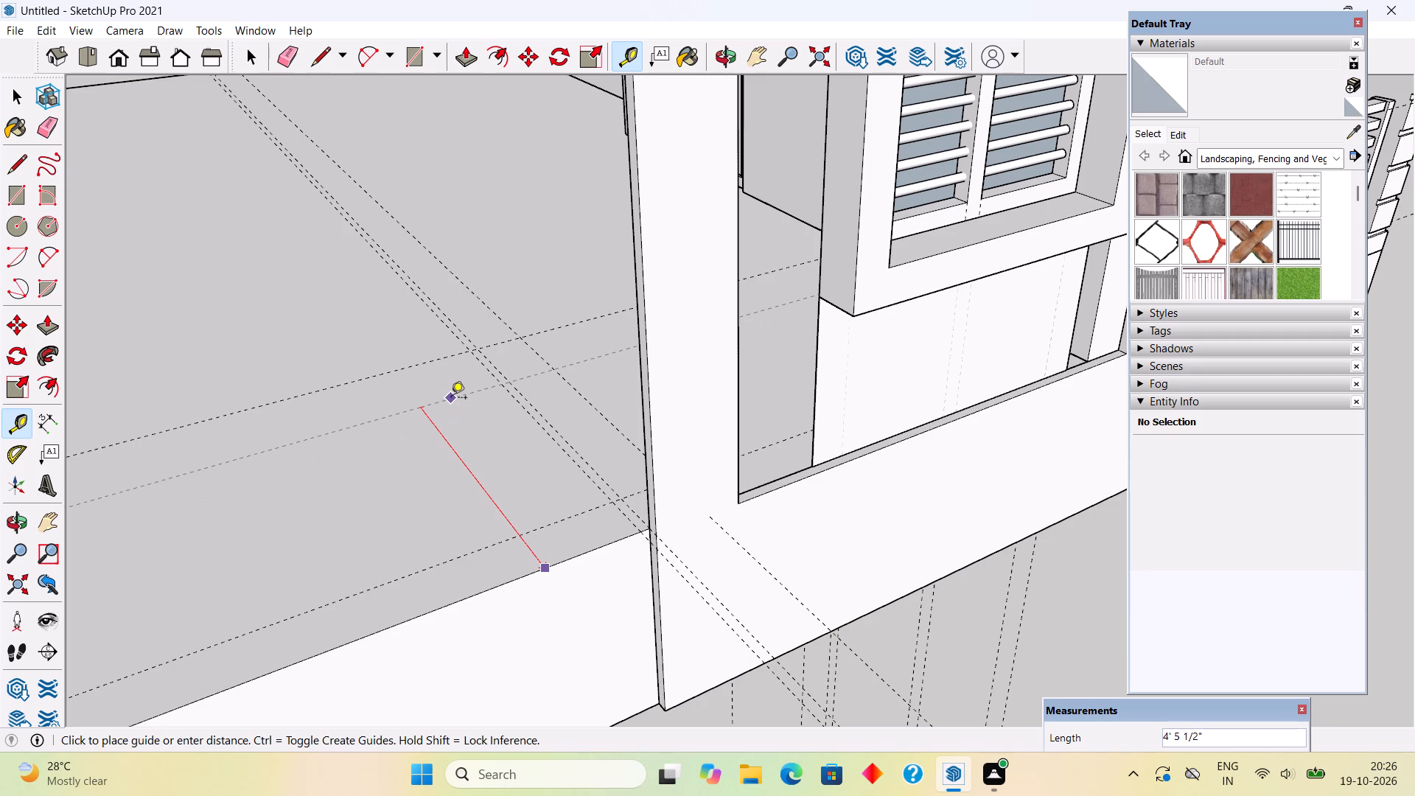
{"action": "key", "text": "4"}
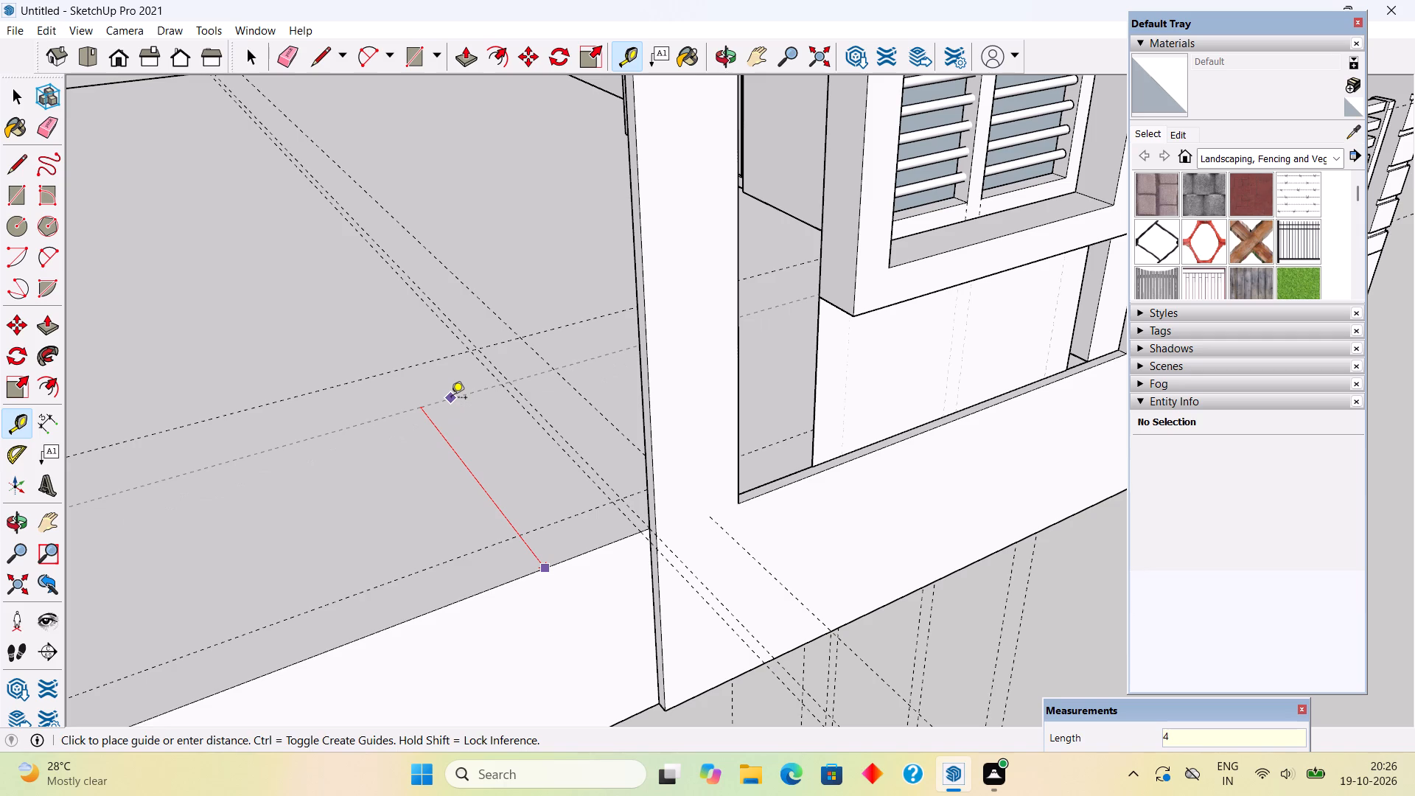
{"action": "key", "text": "BackSpace"}
{"action": "type", "text": "3'"}
{"action": "key", "text": "Return"}
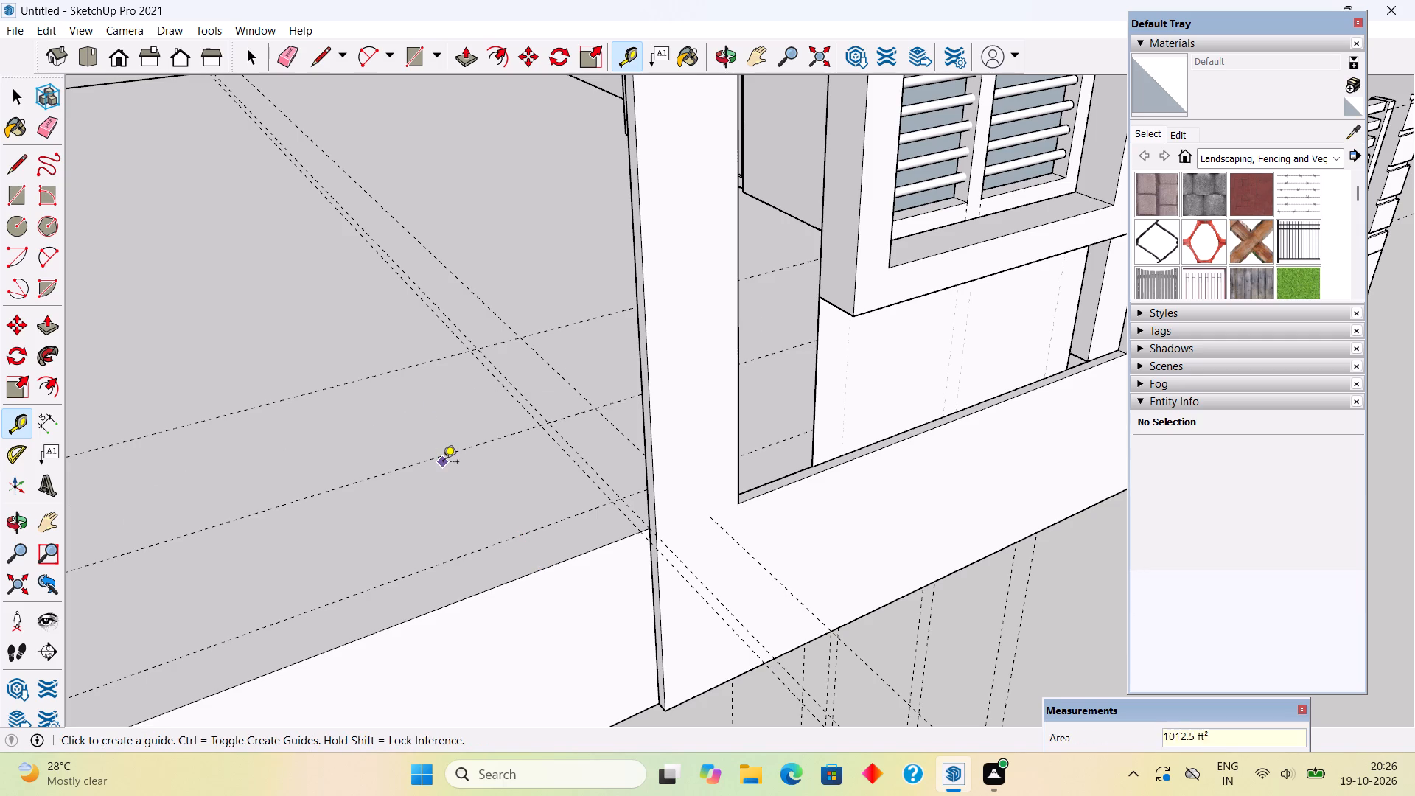
Place a parallel guide 9" further inward from the 3' floor guide.
{"action": "left_click", "coordinate": [443, 461]}
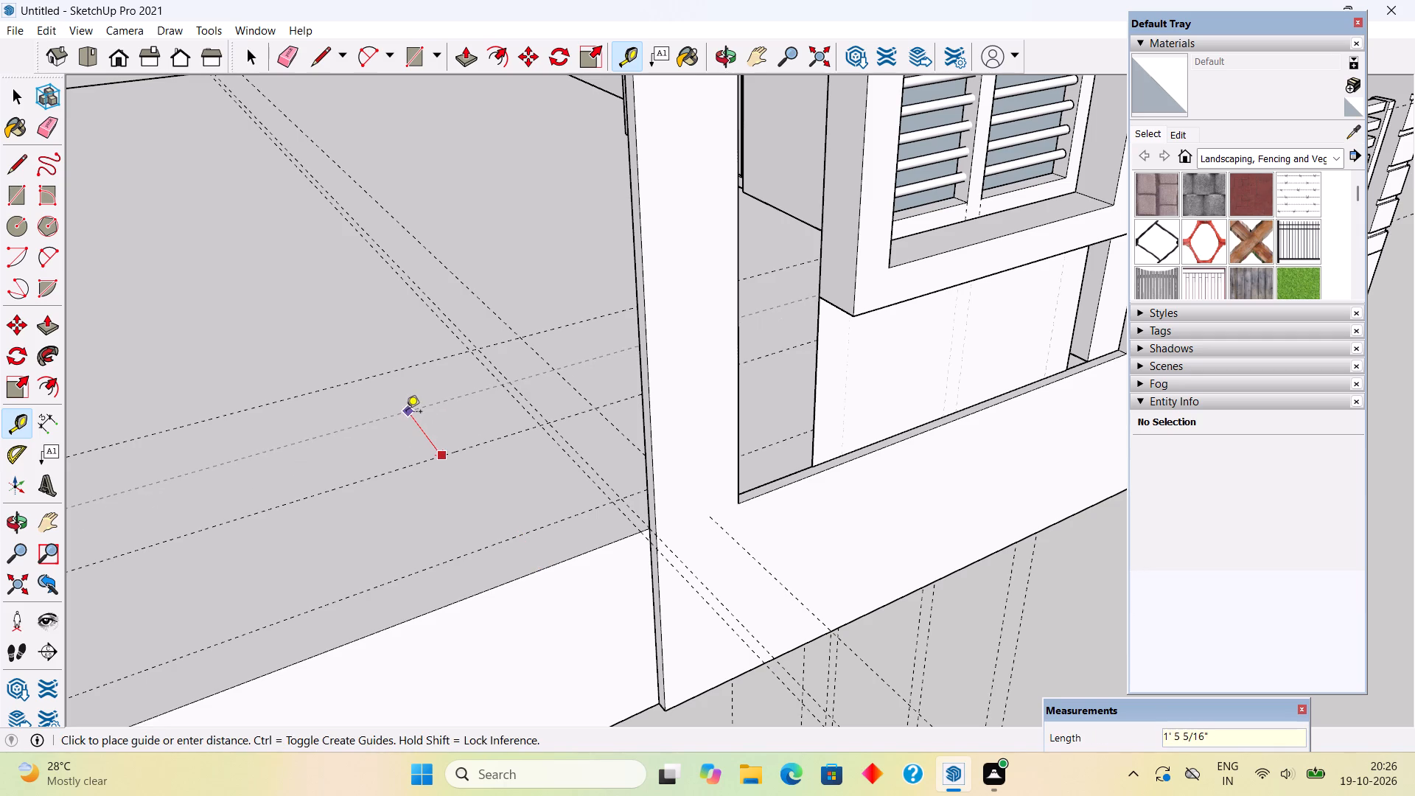
{"action": "type", "text": "9\""}
{"action": "key", "text": "Return"}
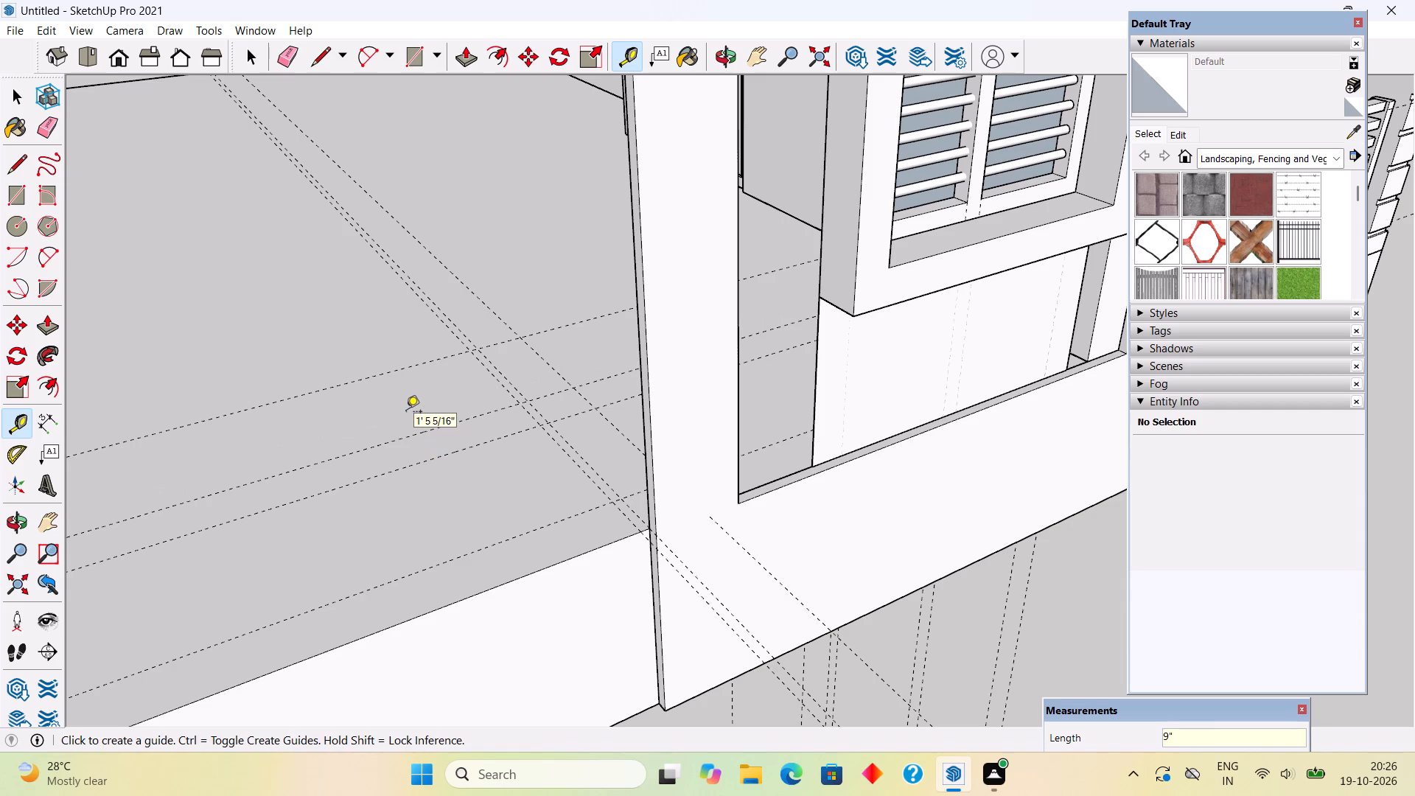
{"action": "key", "text": "space"}
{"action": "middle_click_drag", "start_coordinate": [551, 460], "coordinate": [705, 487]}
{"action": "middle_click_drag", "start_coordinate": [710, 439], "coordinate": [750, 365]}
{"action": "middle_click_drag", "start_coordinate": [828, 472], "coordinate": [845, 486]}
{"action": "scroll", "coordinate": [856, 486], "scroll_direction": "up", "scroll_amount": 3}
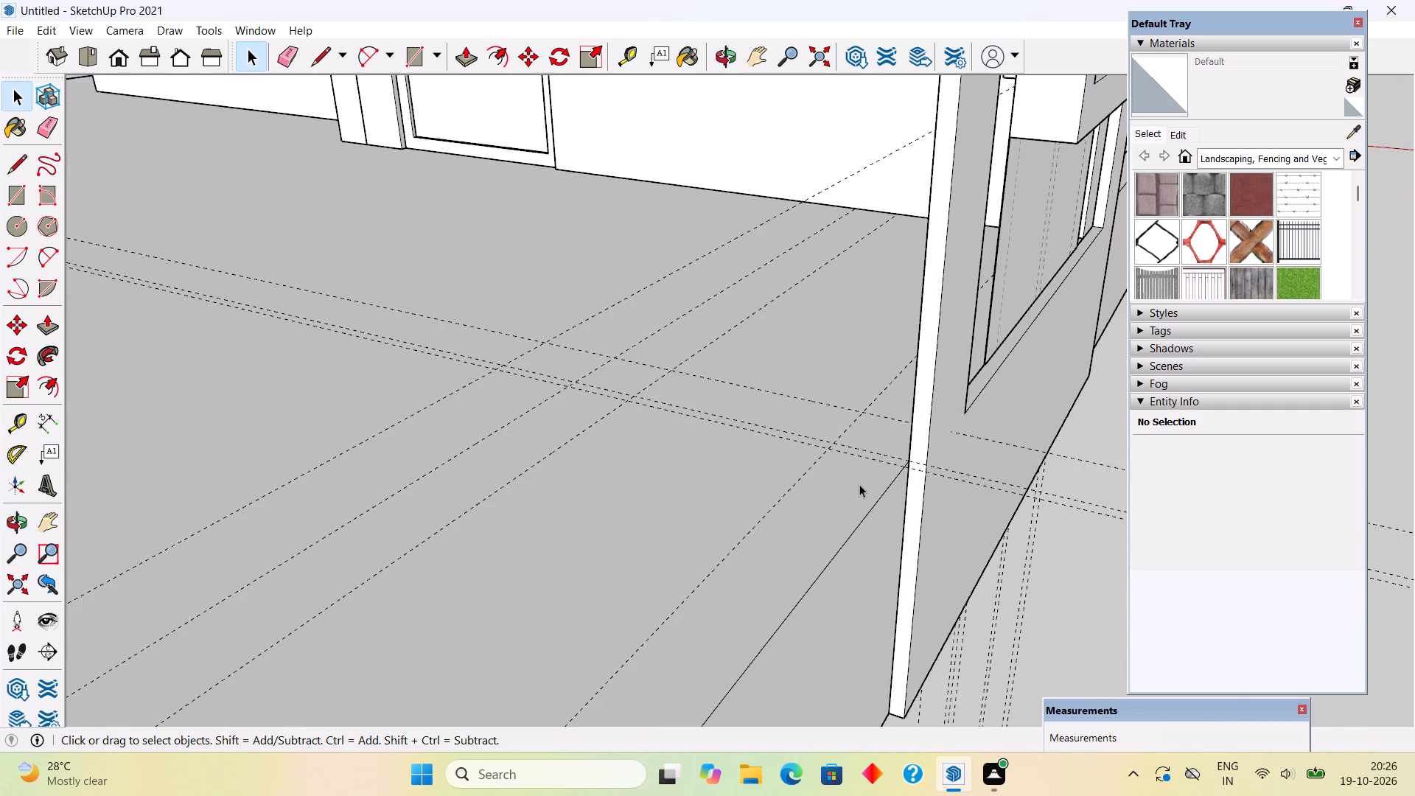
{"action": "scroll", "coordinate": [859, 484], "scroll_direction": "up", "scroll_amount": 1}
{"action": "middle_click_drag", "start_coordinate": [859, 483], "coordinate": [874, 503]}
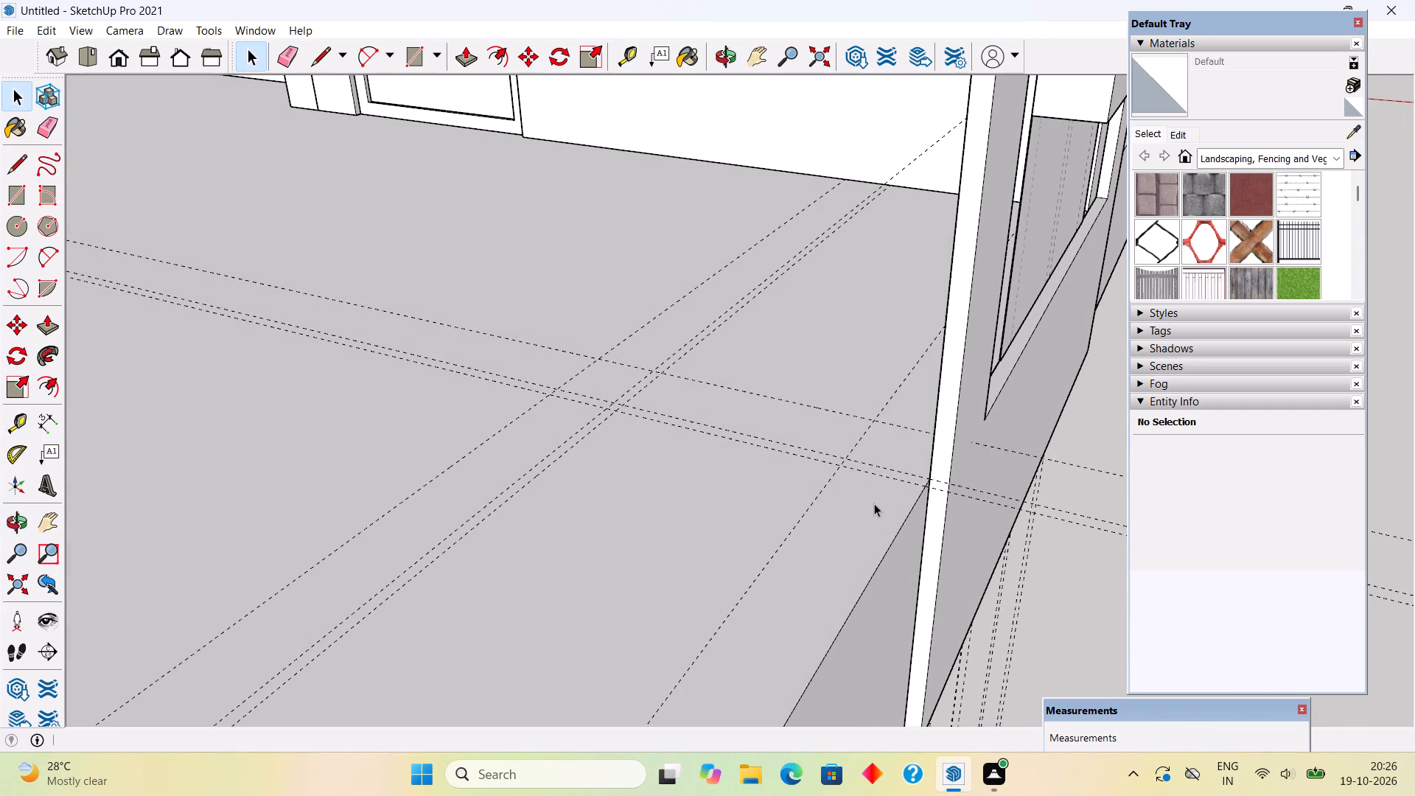
Draw a rectangle on the floor between the 9"-spaced guides, from the inner guide intersection to the surround panel's floor corner.
{"action": "key", "text": "r"}
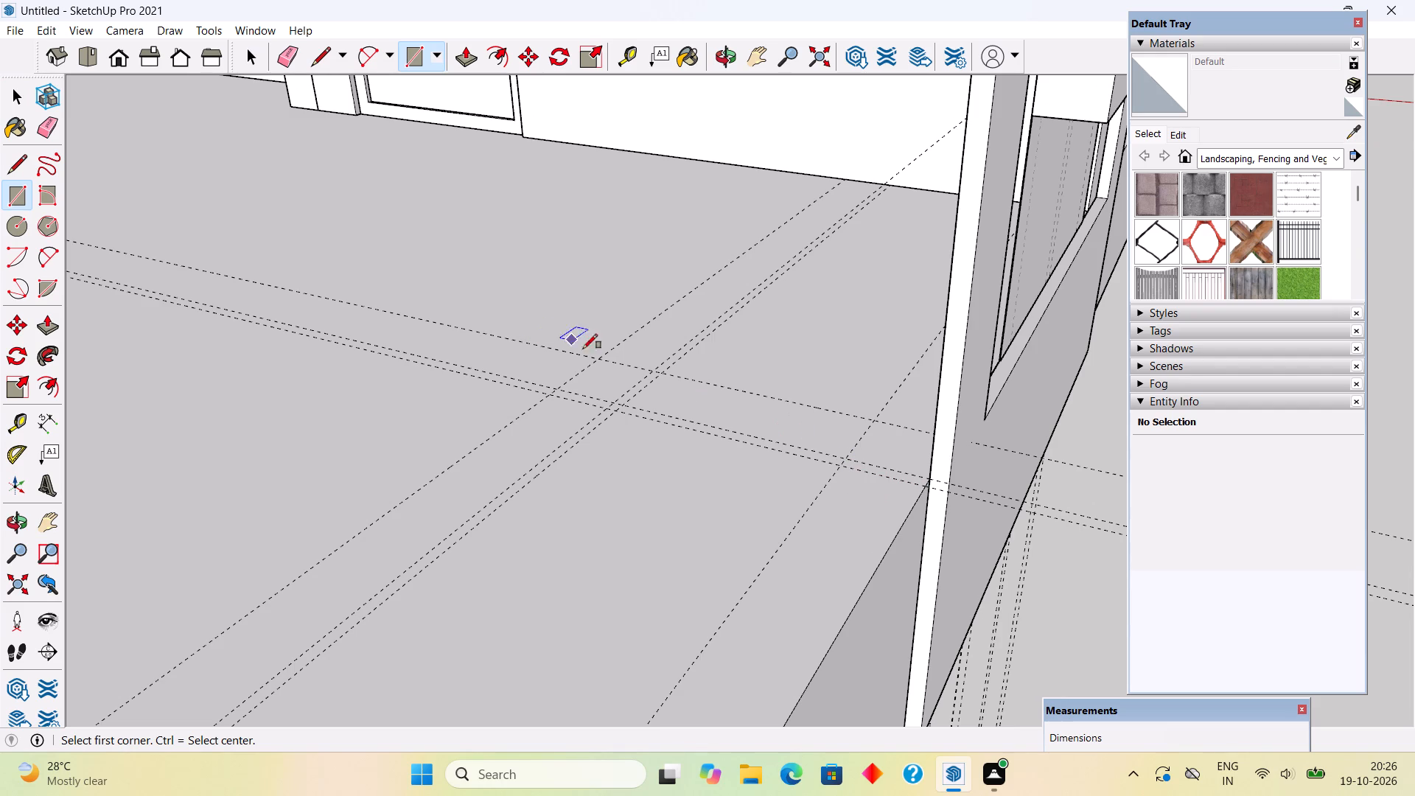
{"action": "left_click", "coordinate": [598, 357]}
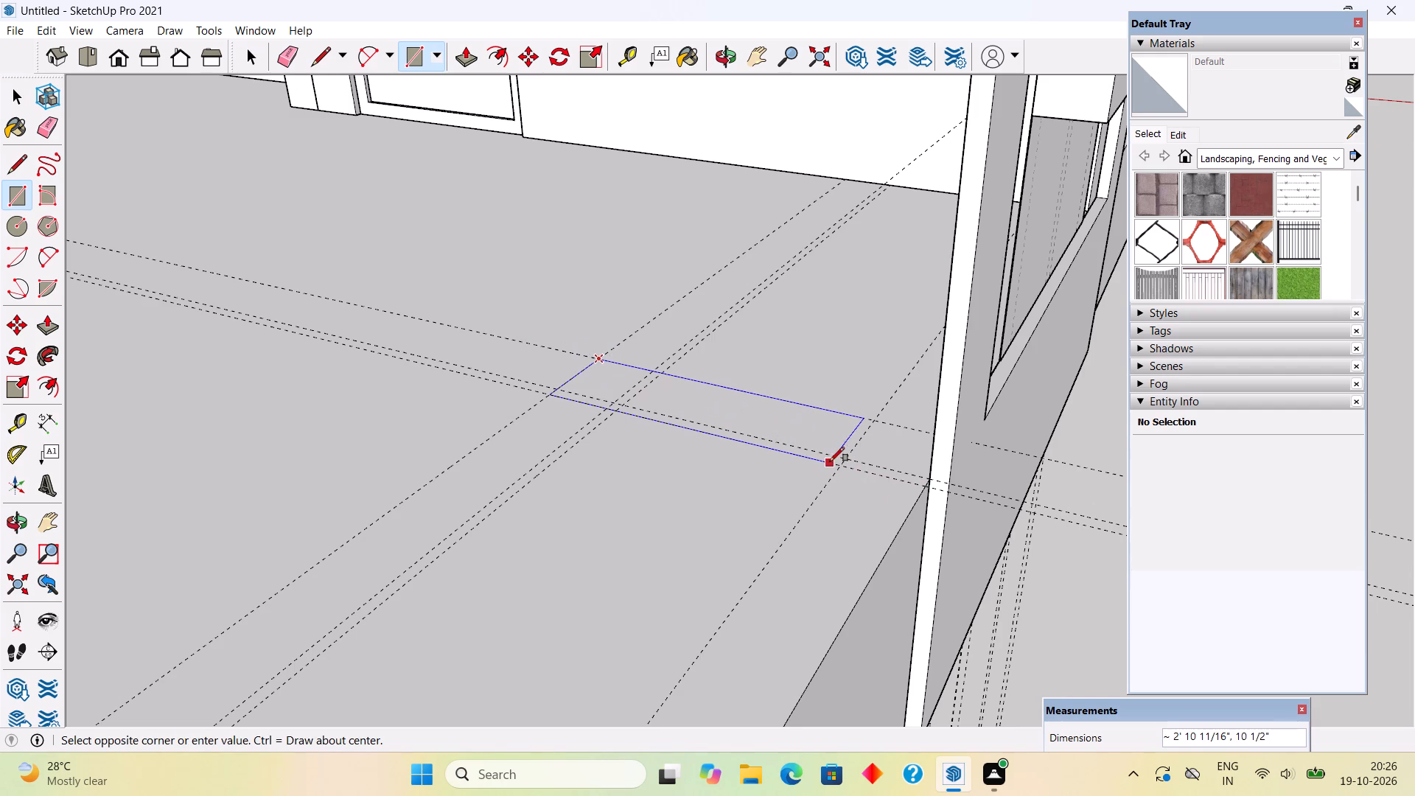
{"action": "scroll", "coordinate": [894, 495], "scroll_direction": "up", "scroll_amount": 11}
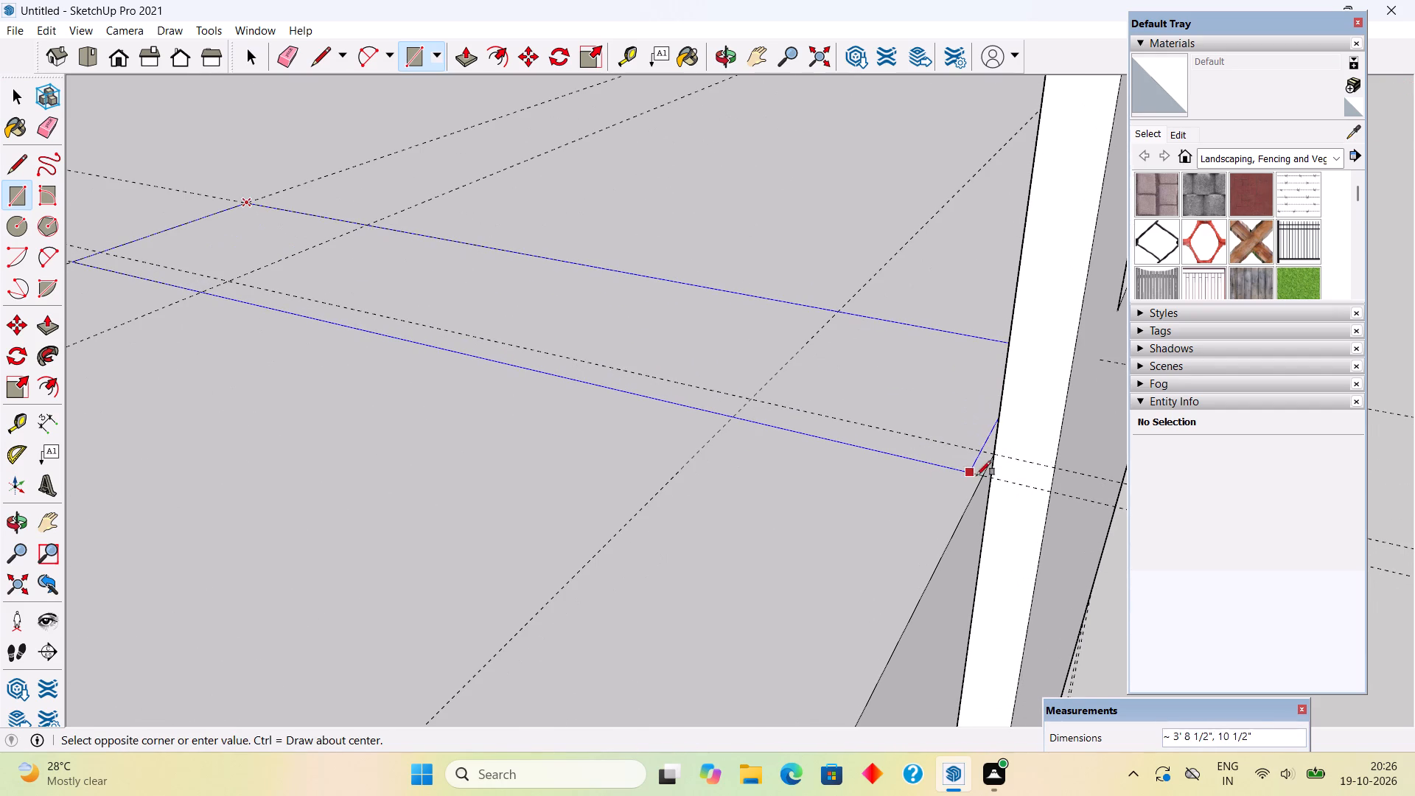
{"action": "left_click", "coordinate": [990, 455]}
{"action": "scroll", "coordinate": [988, 459], "scroll_direction": "down", "scroll_amount": 5}
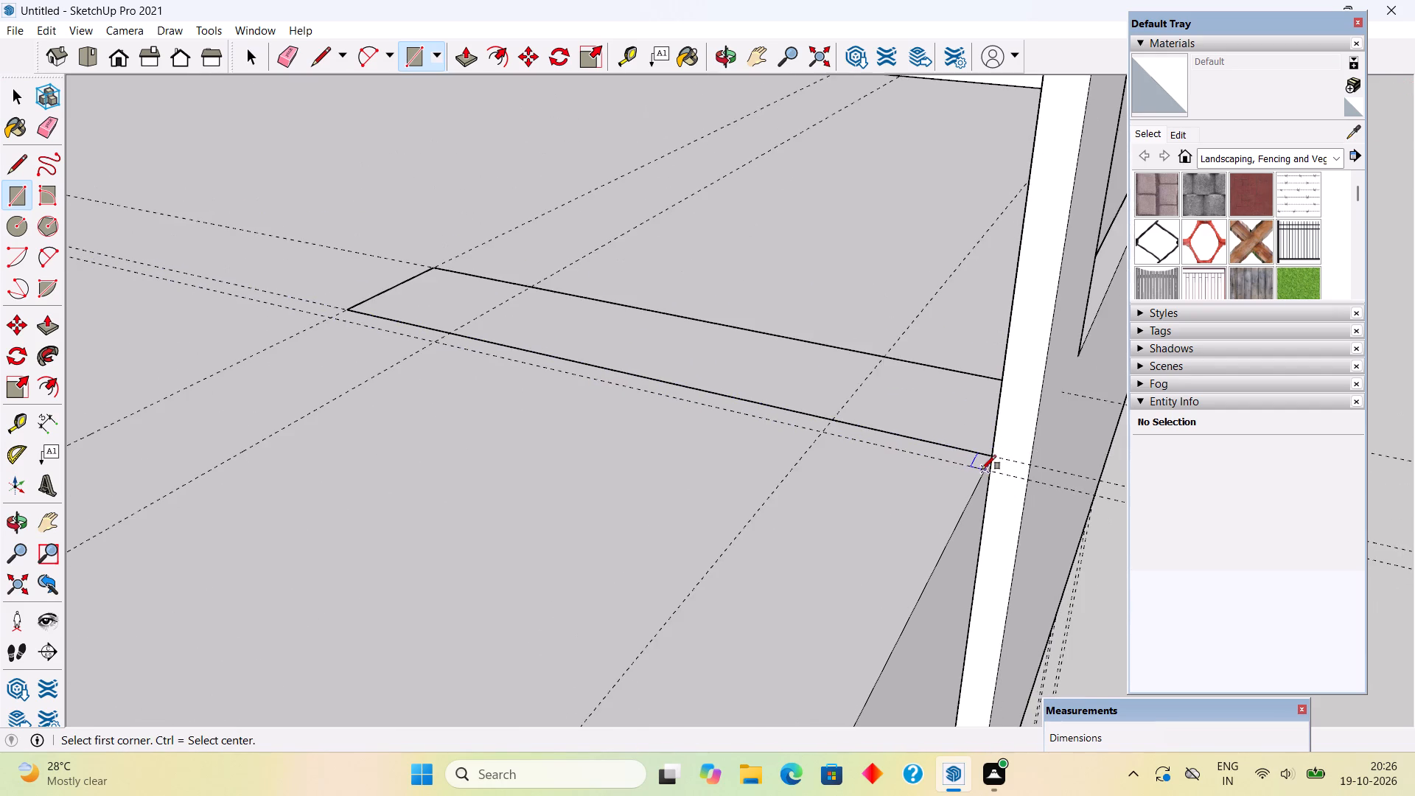
Extrude the short wall footprint up 10', level with the top of the adjoining surround panel.
{"action": "middle_click_drag", "start_coordinate": [975, 469], "coordinate": [649, 458]}
{"action": "scroll", "coordinate": [649, 457], "scroll_direction": "down", "scroll_amount": 3}
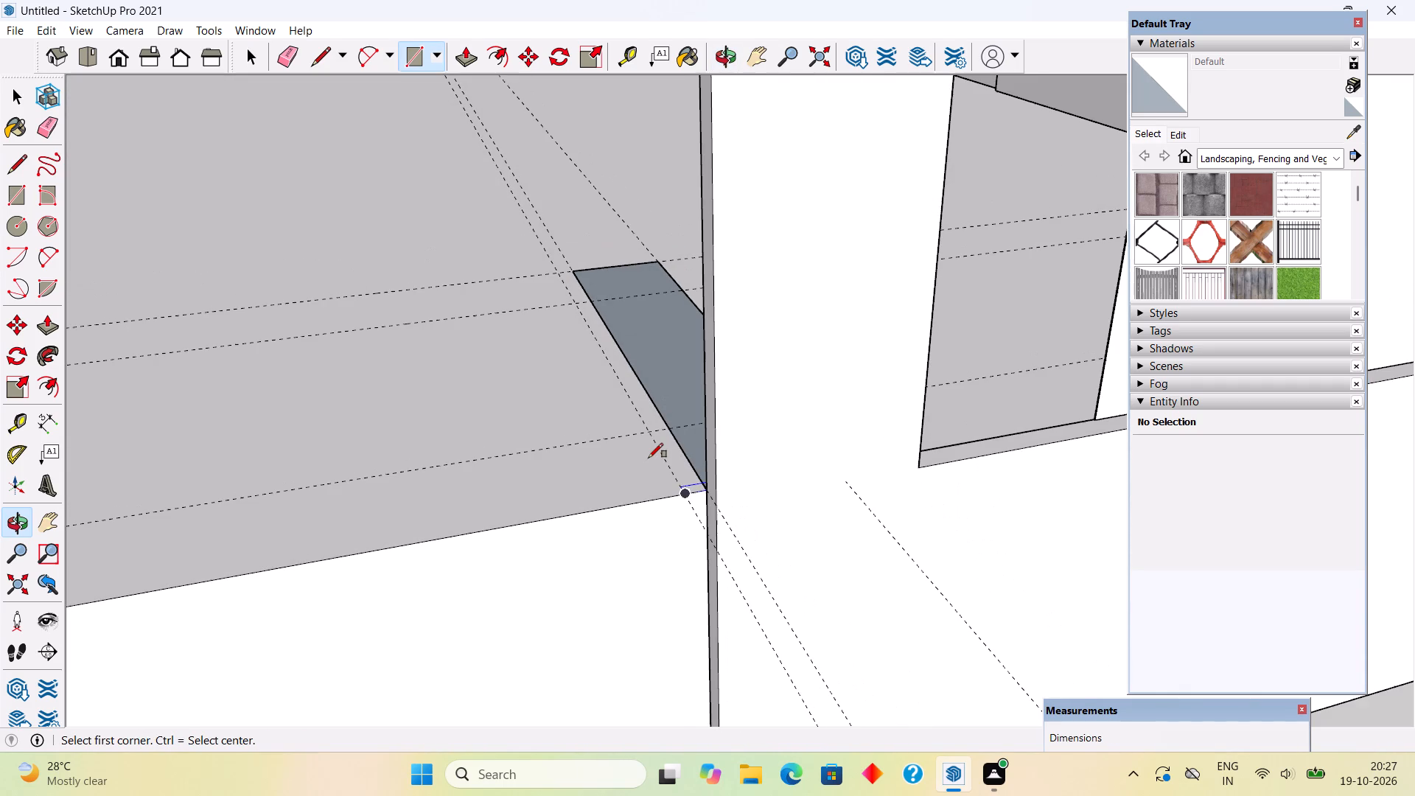
{"action": "key", "text": "p"}
{"action": "left_click", "coordinate": [675, 383]}
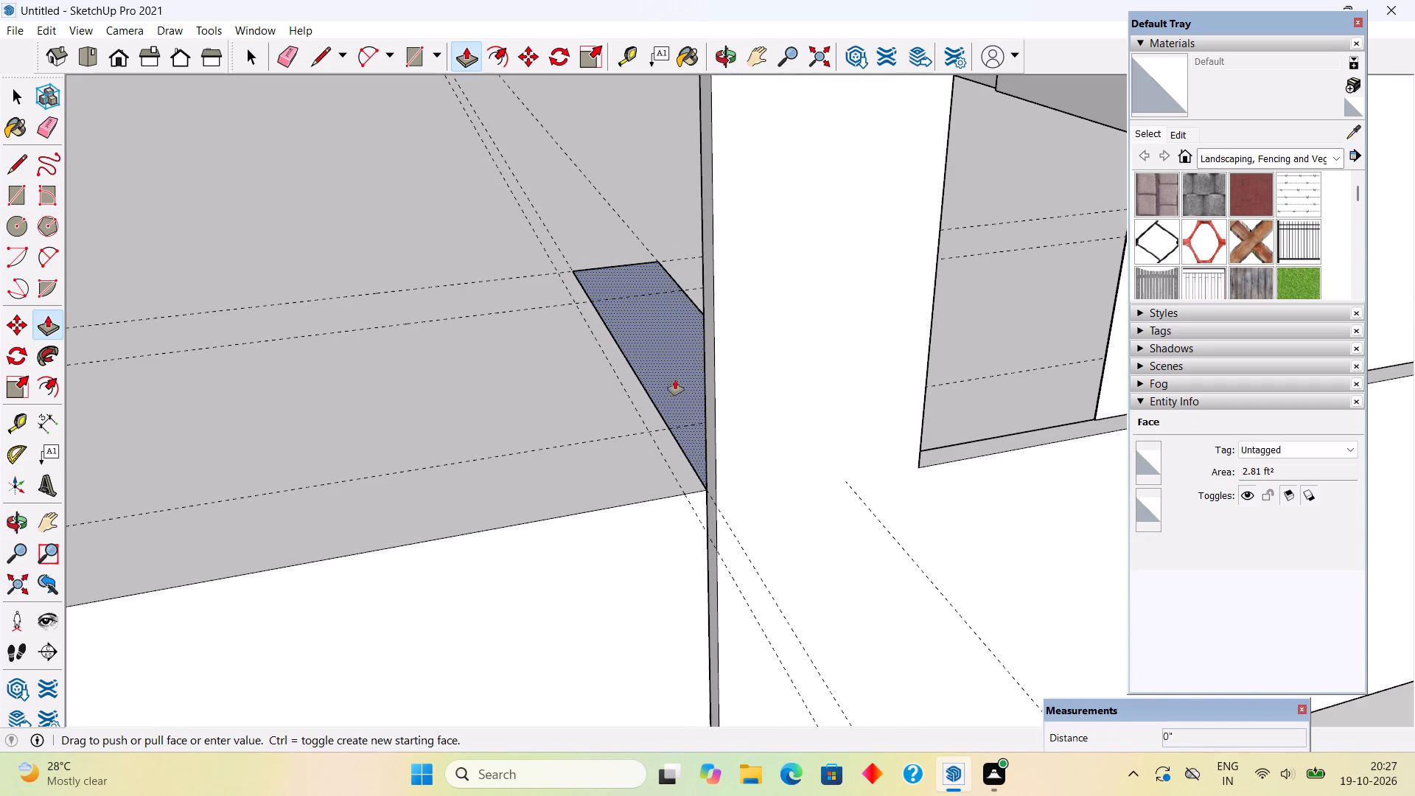
{"action": "scroll", "coordinate": [685, 364], "scroll_direction": "down", "scroll_amount": 17}
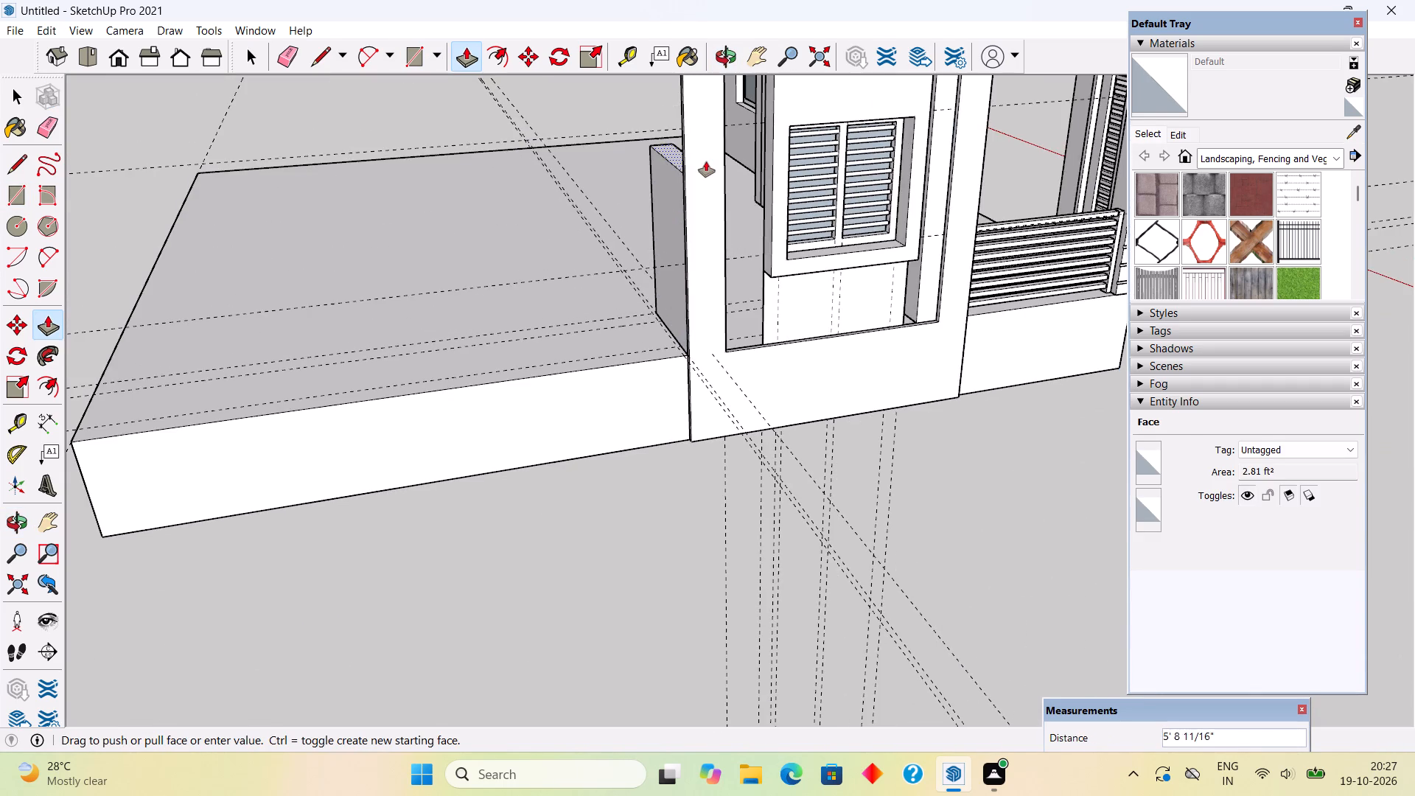
{"action": "scroll", "coordinate": [704, 181], "scroll_direction": "down", "scroll_amount": 5}
{"action": "scroll", "coordinate": [701, 257], "scroll_direction": "down", "scroll_amount": 6}
{"action": "scroll", "coordinate": [701, 155], "scroll_direction": "up", "scroll_amount": 3}
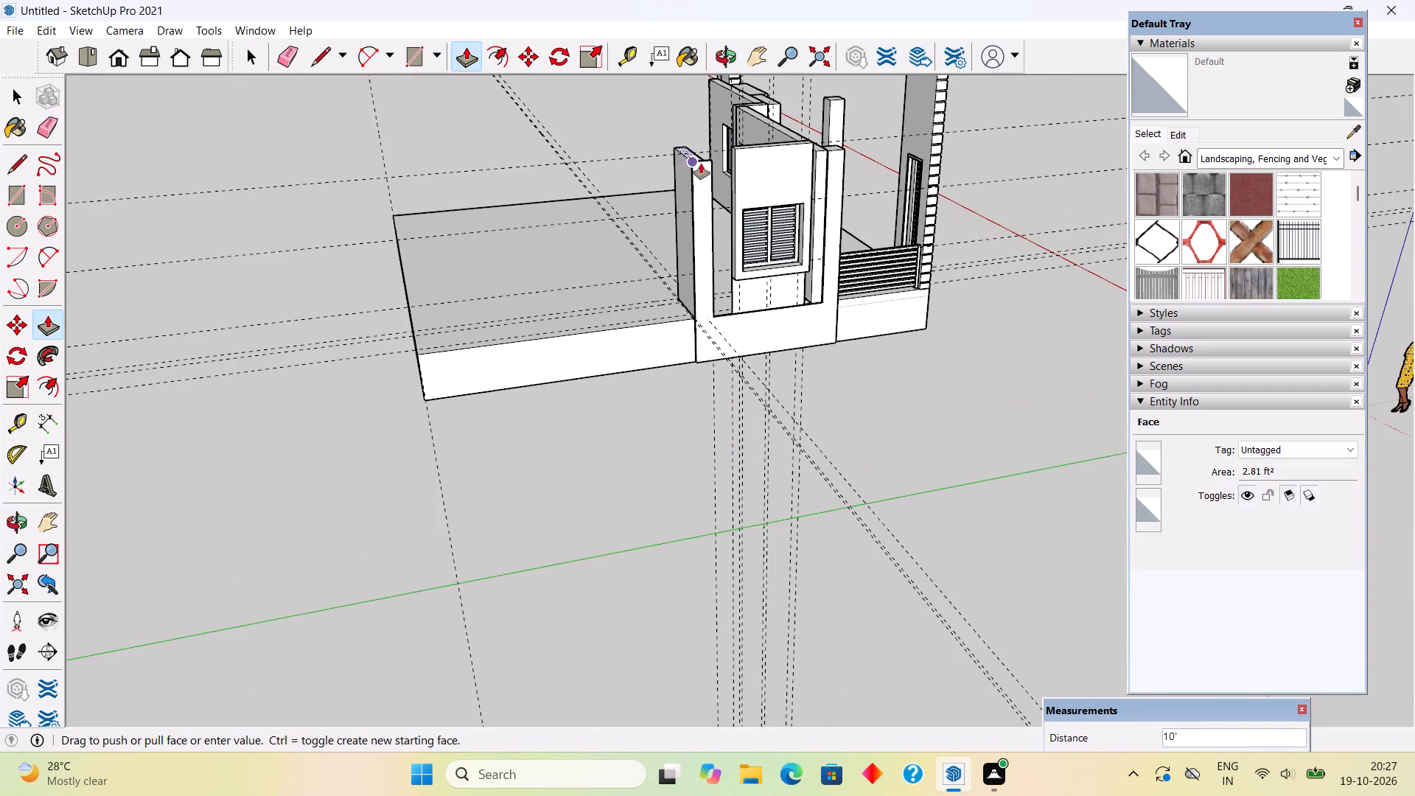
{"action": "left_click", "coordinate": [701, 164]}
Make the whole new short wall beside the window surround a group.
{"action": "middle_click_drag", "start_coordinate": [641, 278], "coordinate": [972, 254]}
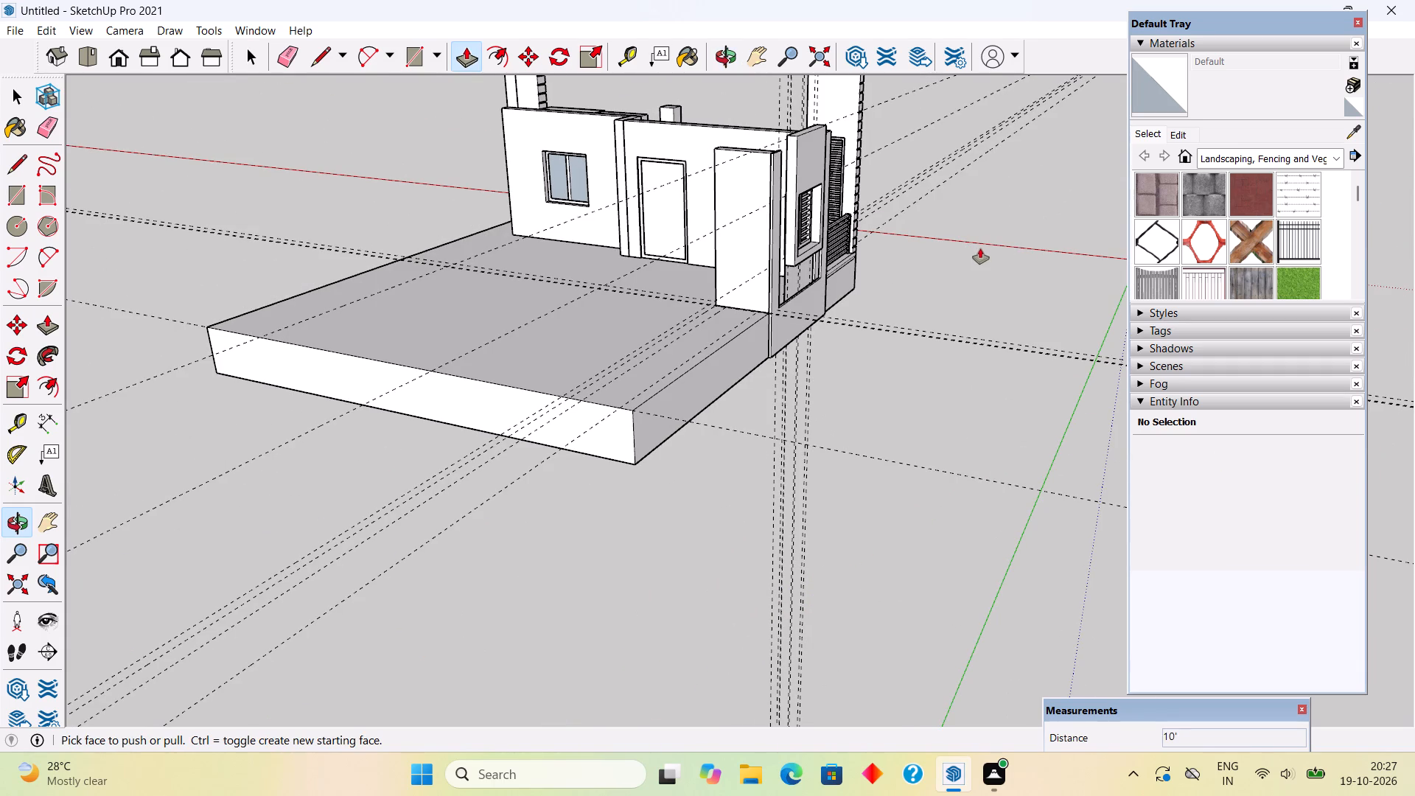
{"action": "key", "text": "space"}
{"action": "triple_click", "coordinate": [729, 254]}
{"action": "right_click", "coordinate": [729, 254]}
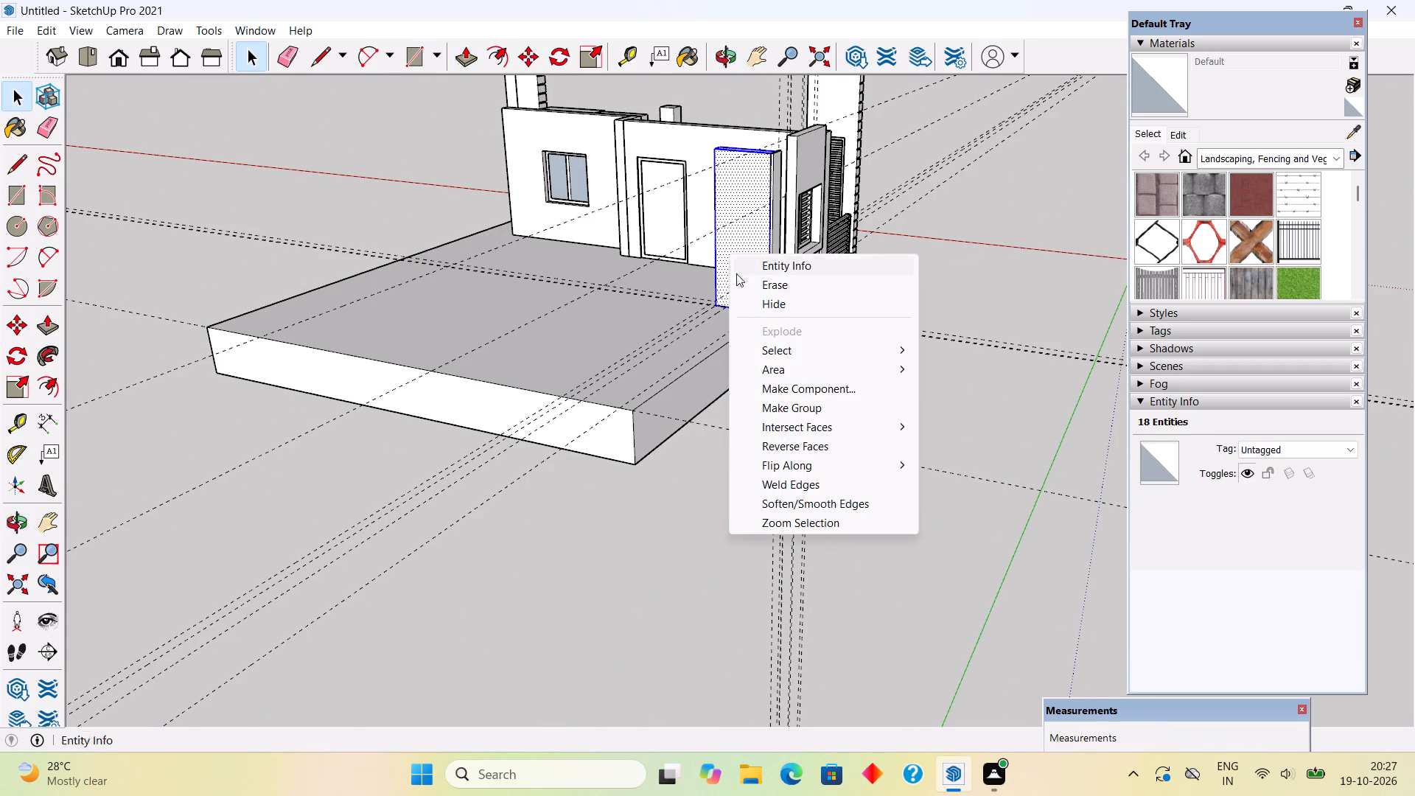
{"action": "left_click", "coordinate": [778, 405]}
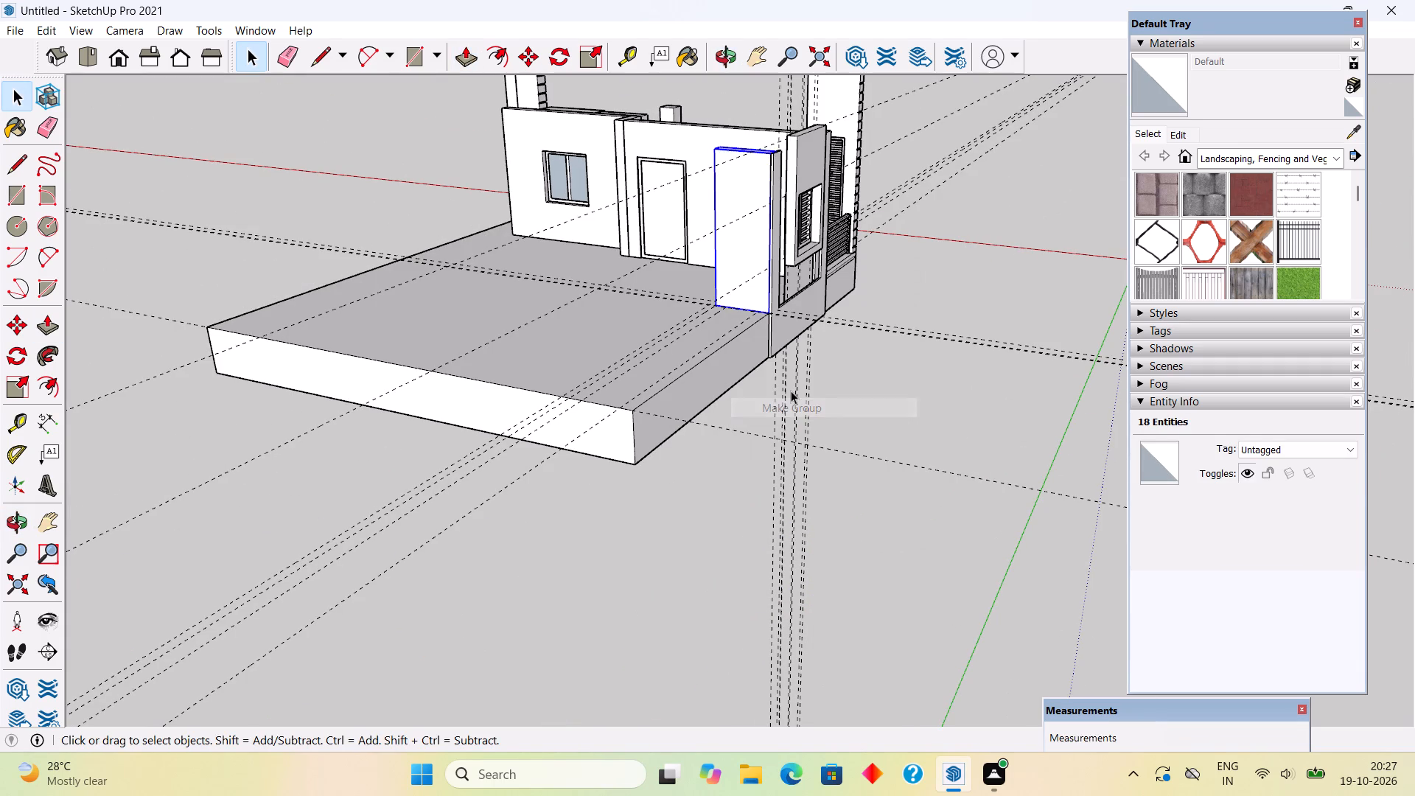
{"action": "left_click", "coordinate": [883, 397]}
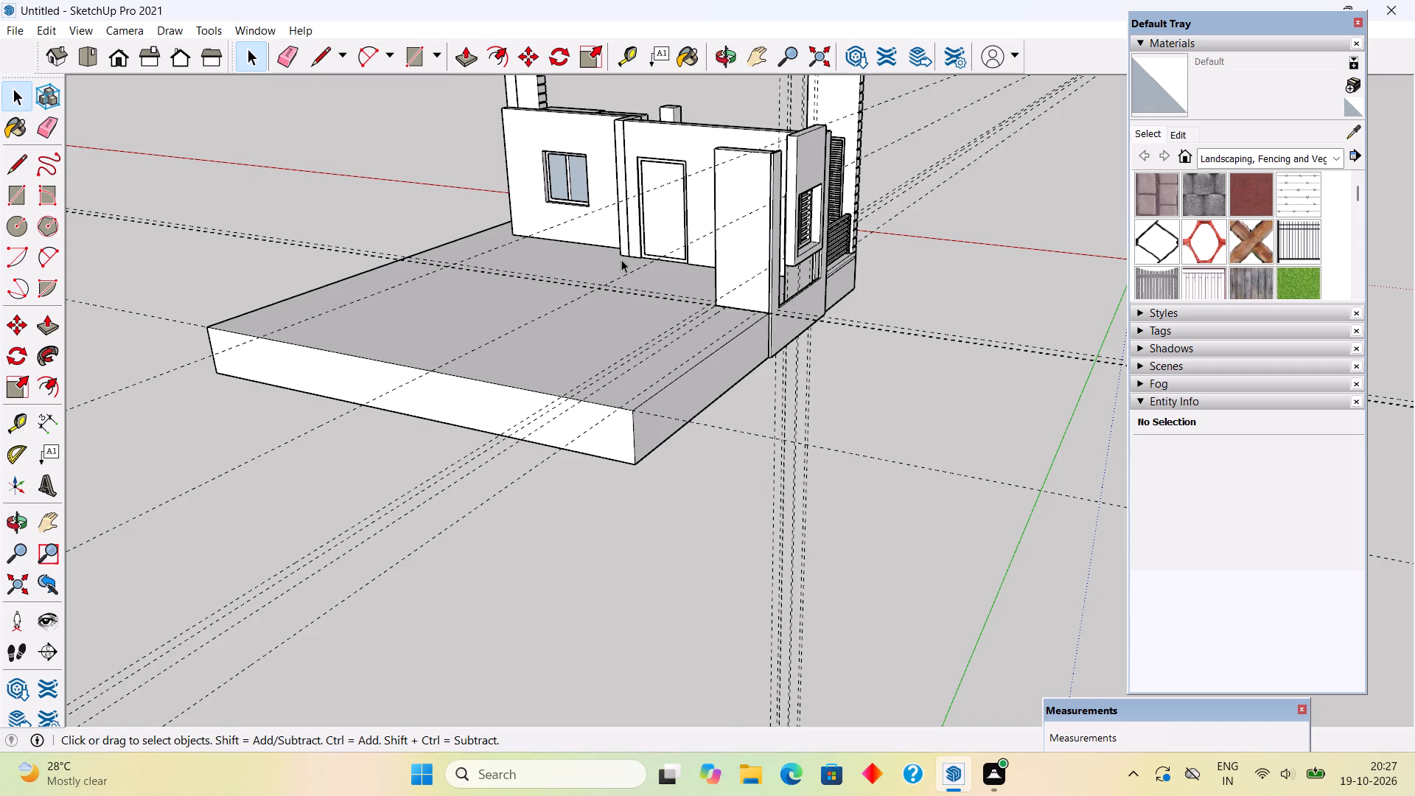
Place a parallel guide 18' from the short wall's base edge, toward the open end of the floor.
{"action": "scroll", "coordinate": [630, 268], "scroll_direction": "up", "scroll_amount": 6}
{"action": "middle_click_drag", "start_coordinate": [831, 394], "coordinate": [904, 405]}
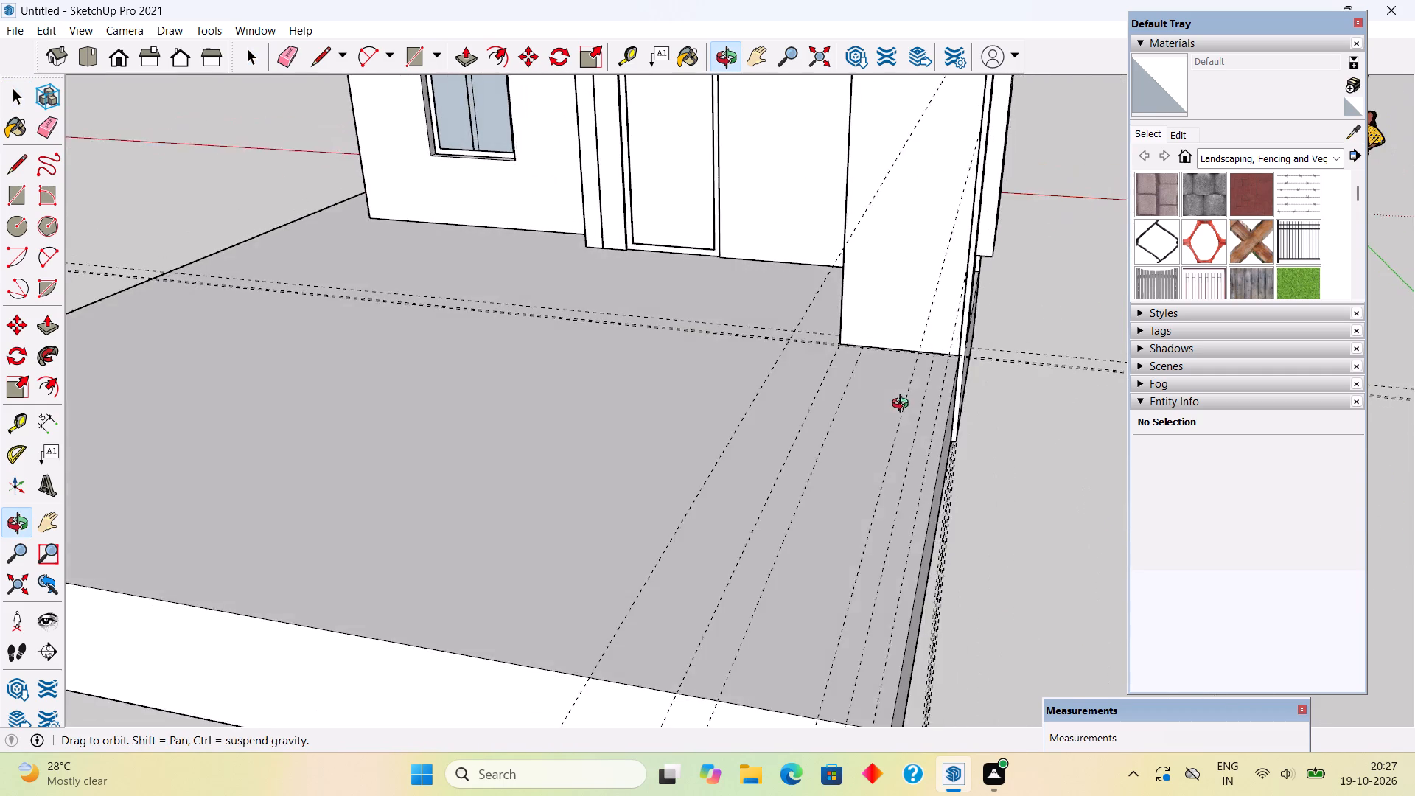
{"action": "middle_click_drag", "start_coordinate": [904, 405], "coordinate": [894, 429]}
{"action": "scroll", "coordinate": [890, 427], "scroll_direction": "up", "scroll_amount": 3}
{"action": "scroll", "coordinate": [864, 331], "scroll_direction": "up", "scroll_amount": 4}
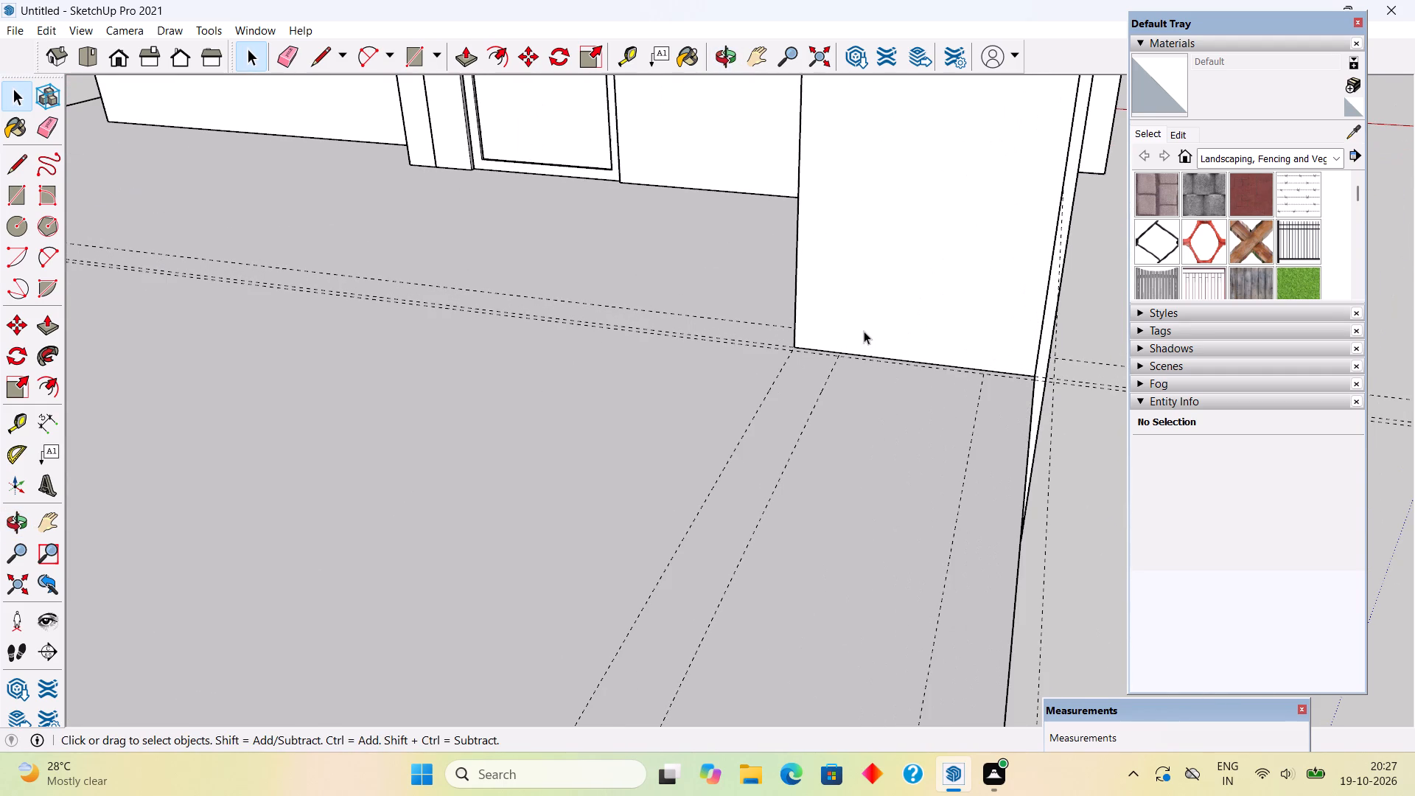
{"action": "scroll", "coordinate": [864, 331], "scroll_direction": "up", "scroll_amount": 4}
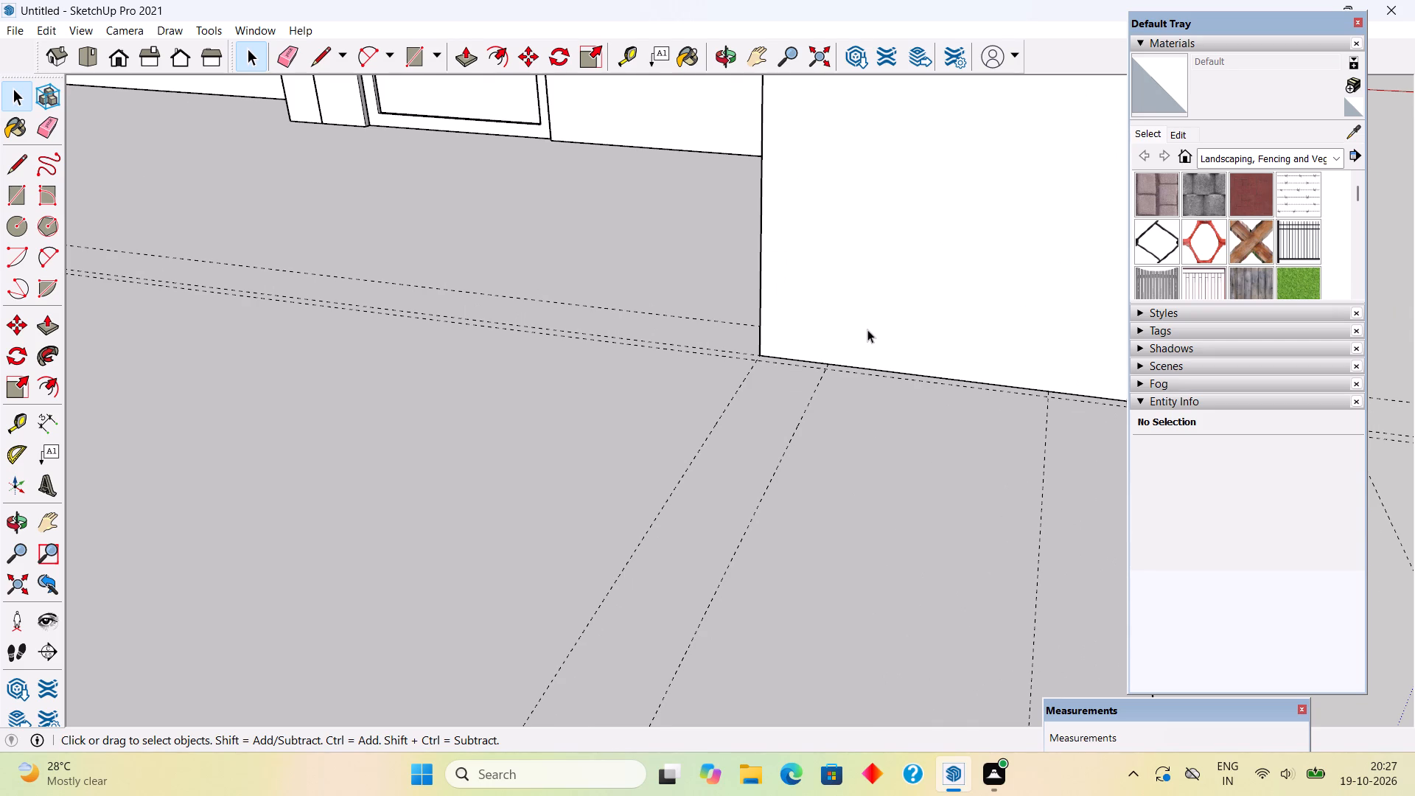
{"action": "key", "text": "t"}
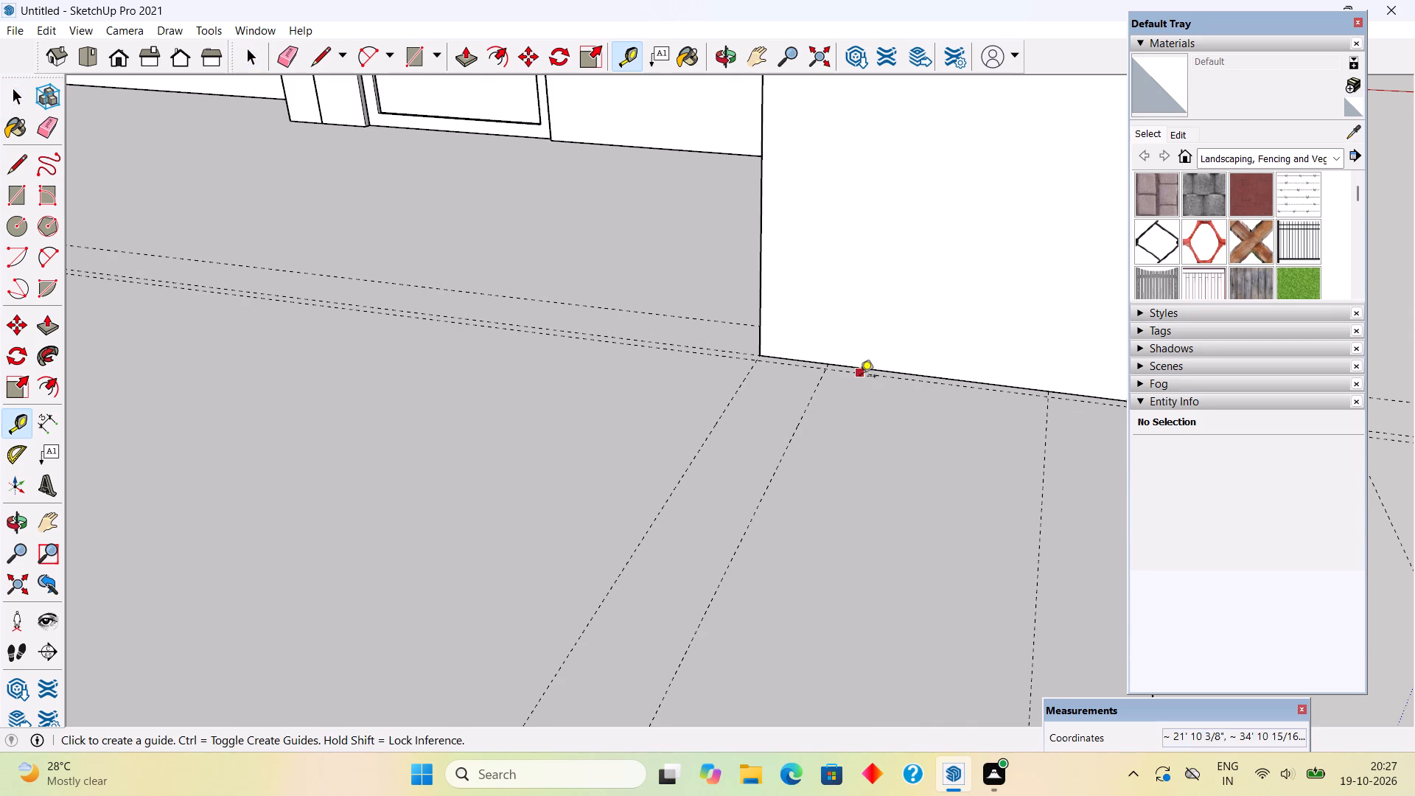
{"action": "left_click", "coordinate": [879, 365]}
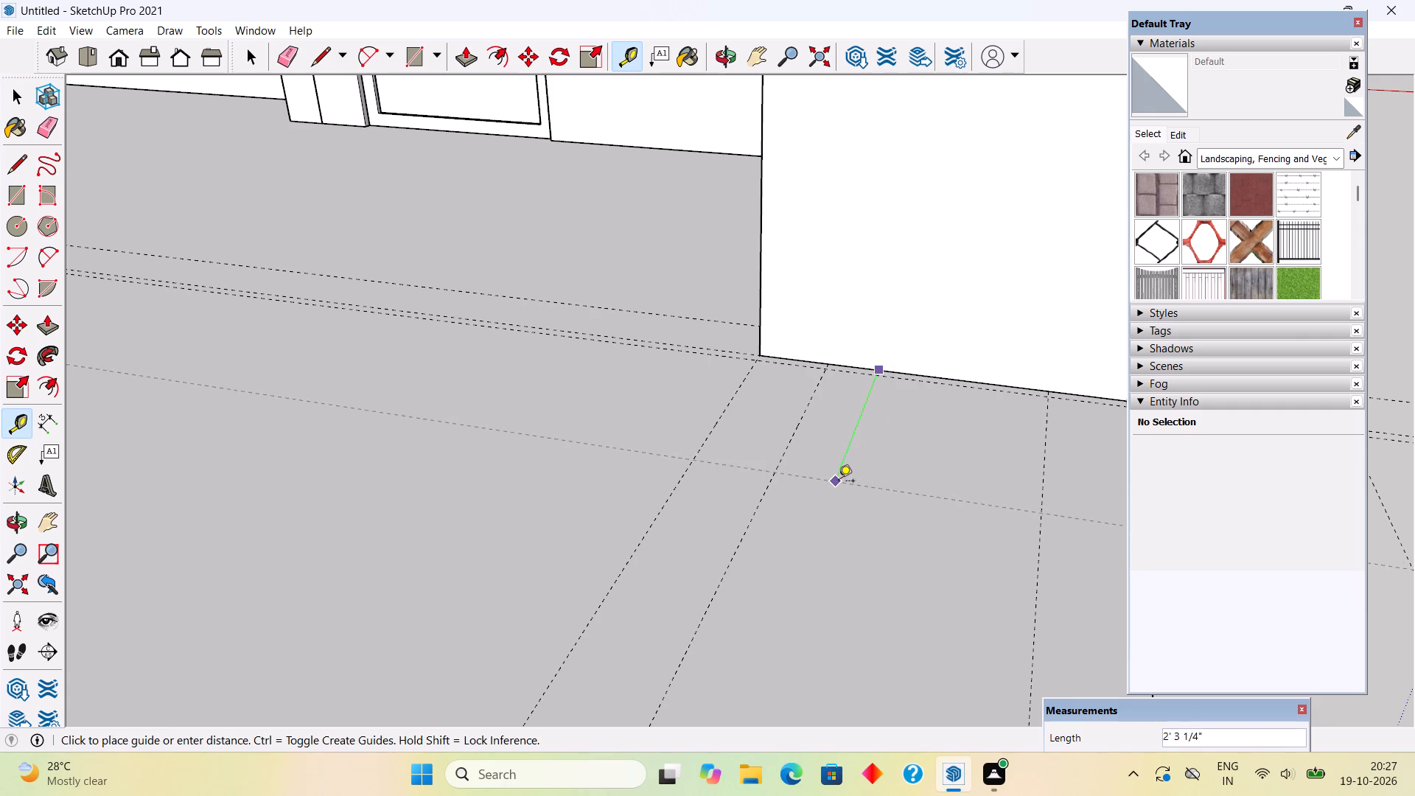
{"action": "scroll", "coordinate": [839, 482], "scroll_direction": "down", "scroll_amount": 13}
{"action": "scroll", "coordinate": [842, 467], "scroll_direction": "up", "scroll_amount": 1}
{"action": "scroll", "coordinate": [842, 467], "scroll_direction": "down", "scroll_amount": 4}
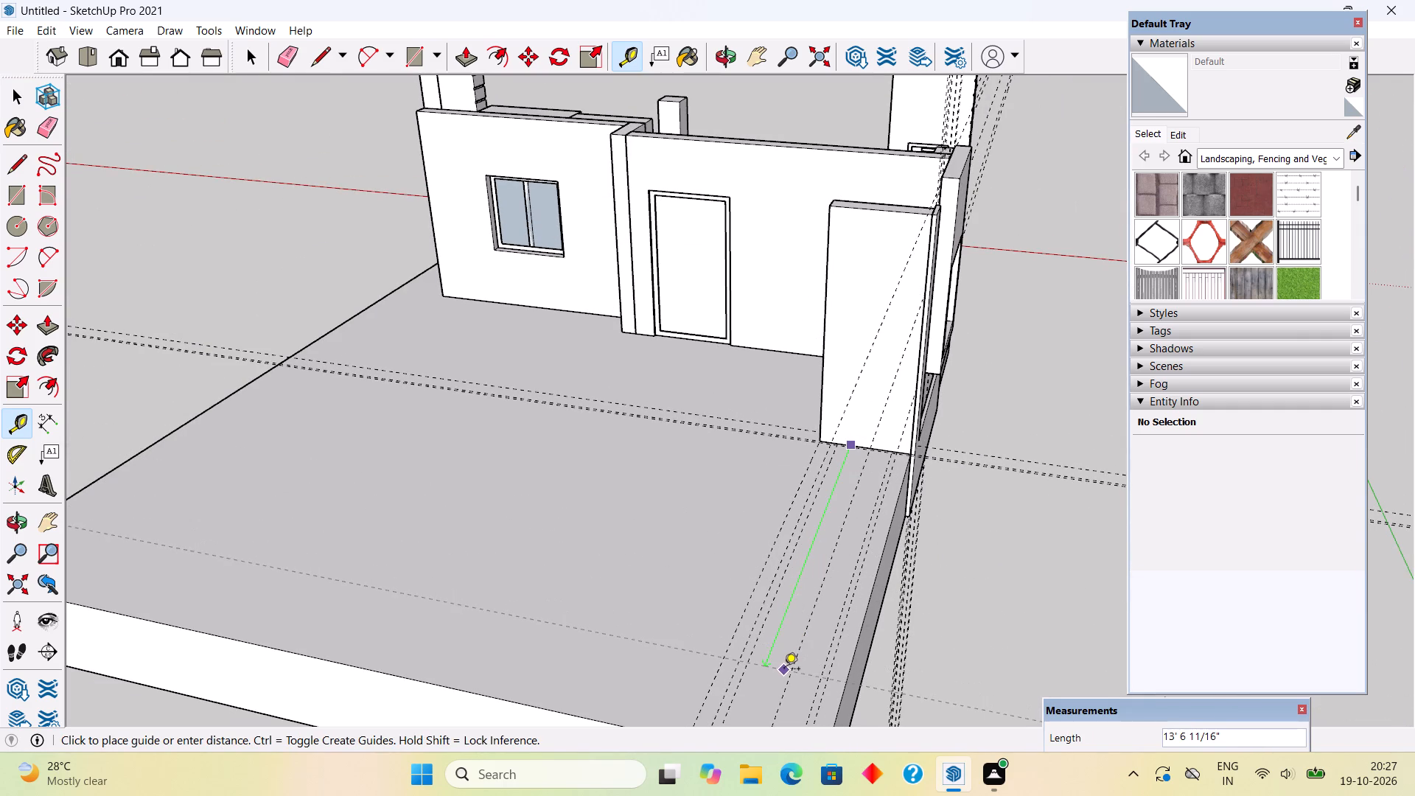
{"action": "type", "text": "18'"}
{"action": "key", "text": "Return"}
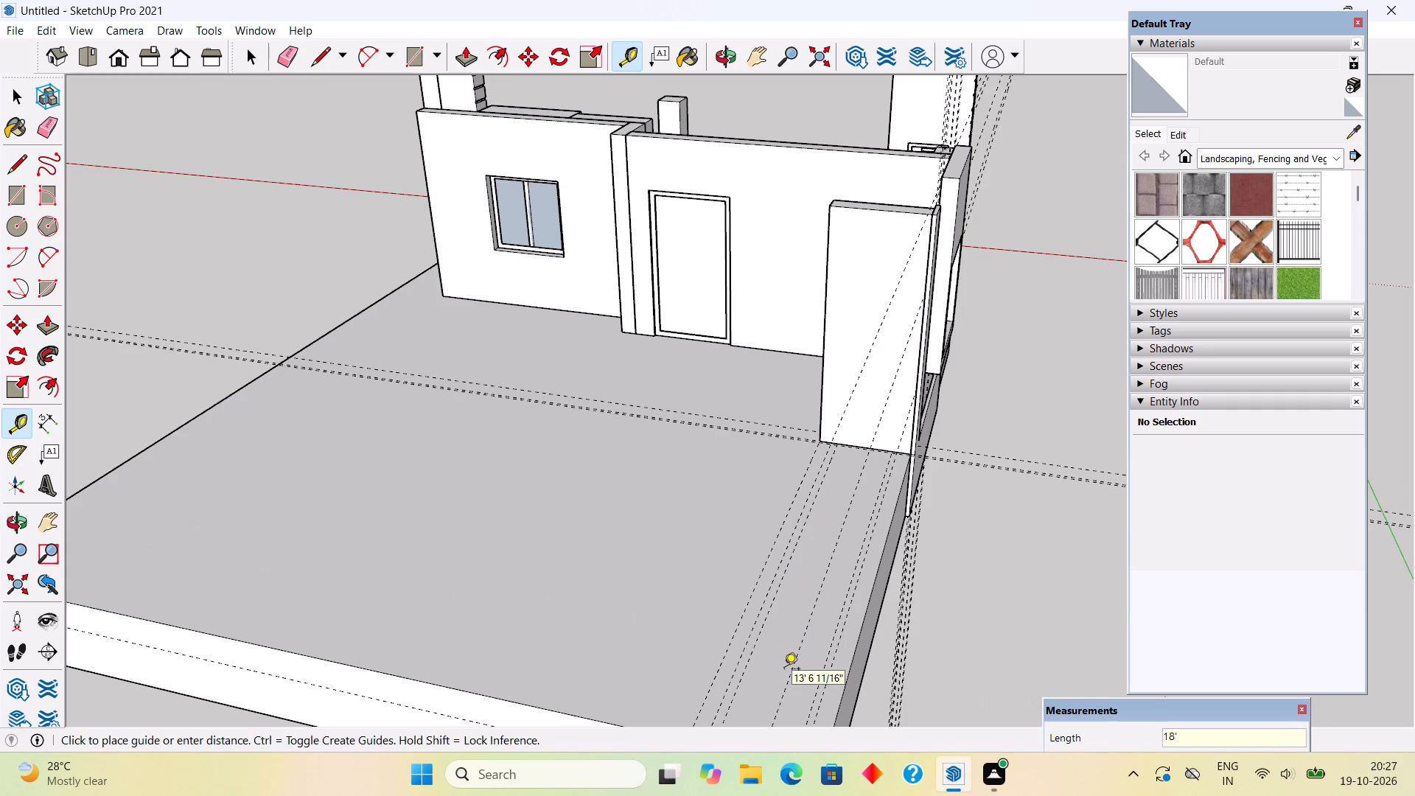
Draw a 9" by 17' rectangle on the floor between the lengthwise guides, from the open floor edge to the short wall's inner corner.
{"action": "scroll", "coordinate": [784, 670], "scroll_direction": "down", "scroll_amount": 11}
{"action": "middle_click_drag", "start_coordinate": [806, 604], "coordinate": [673, 512]}
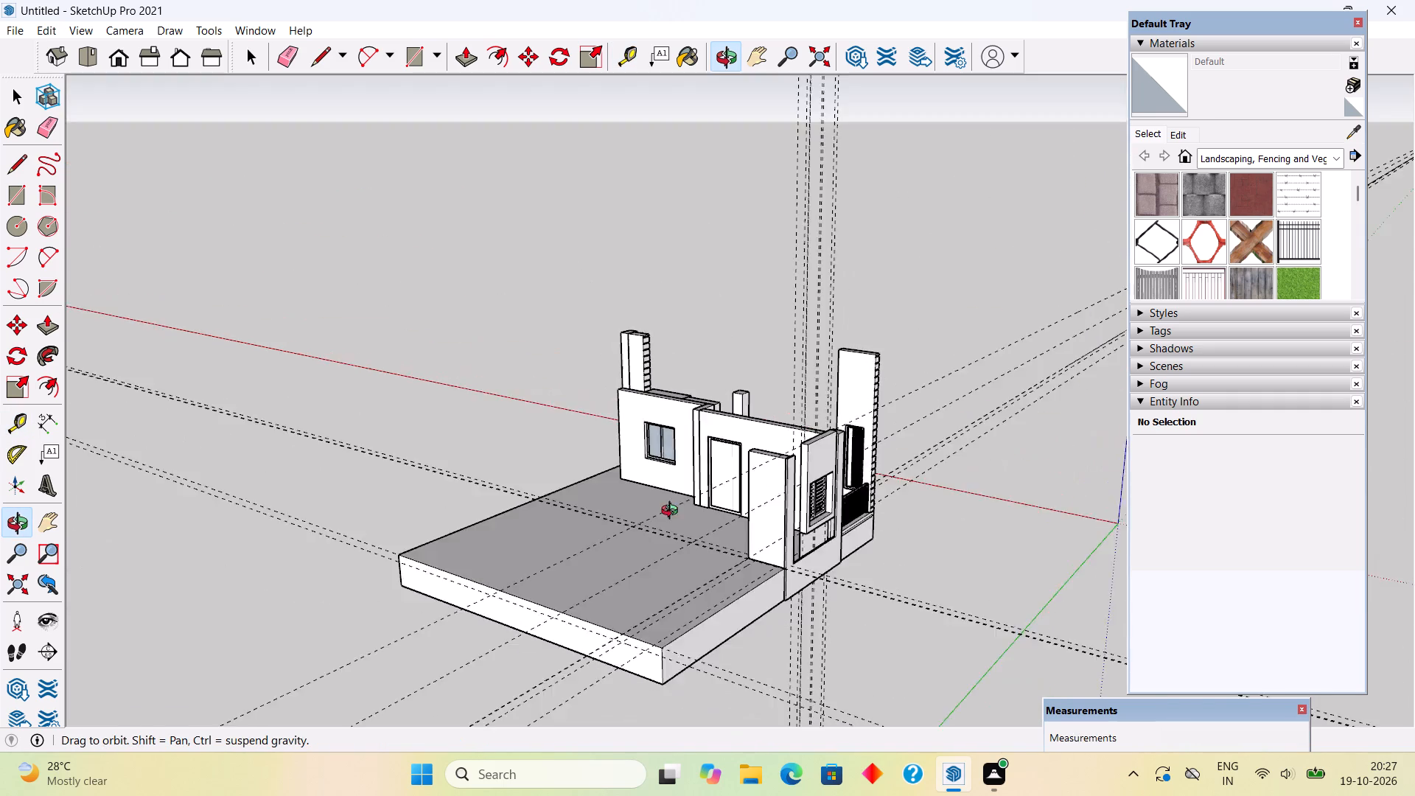
{"action": "middle_click_drag", "start_coordinate": [673, 512], "coordinate": [618, 616]}
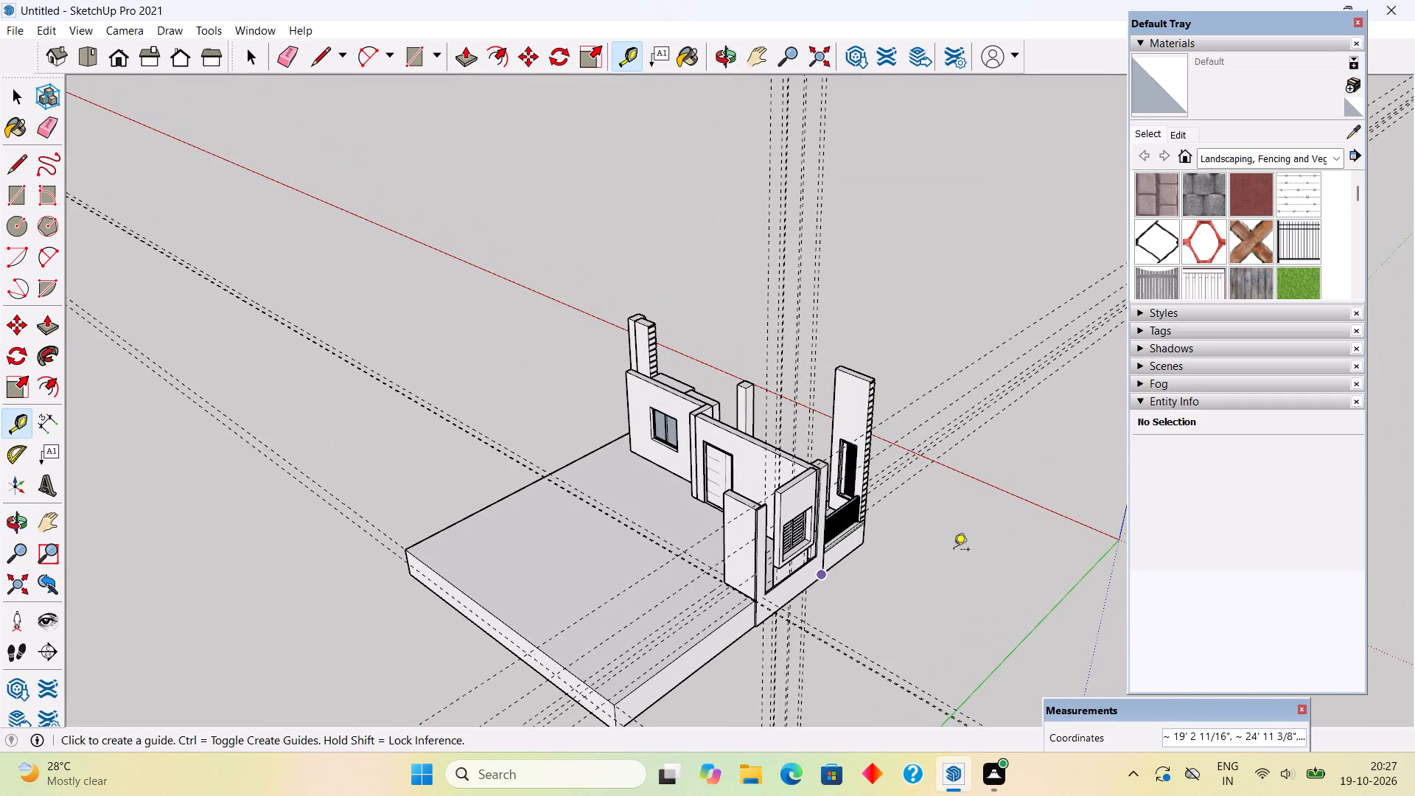
{"action": "middle_click_drag", "start_coordinate": [637, 521], "coordinate": [918, 436]}
{"action": "scroll", "coordinate": [920, 430], "scroll_direction": "down", "scroll_amount": 4}
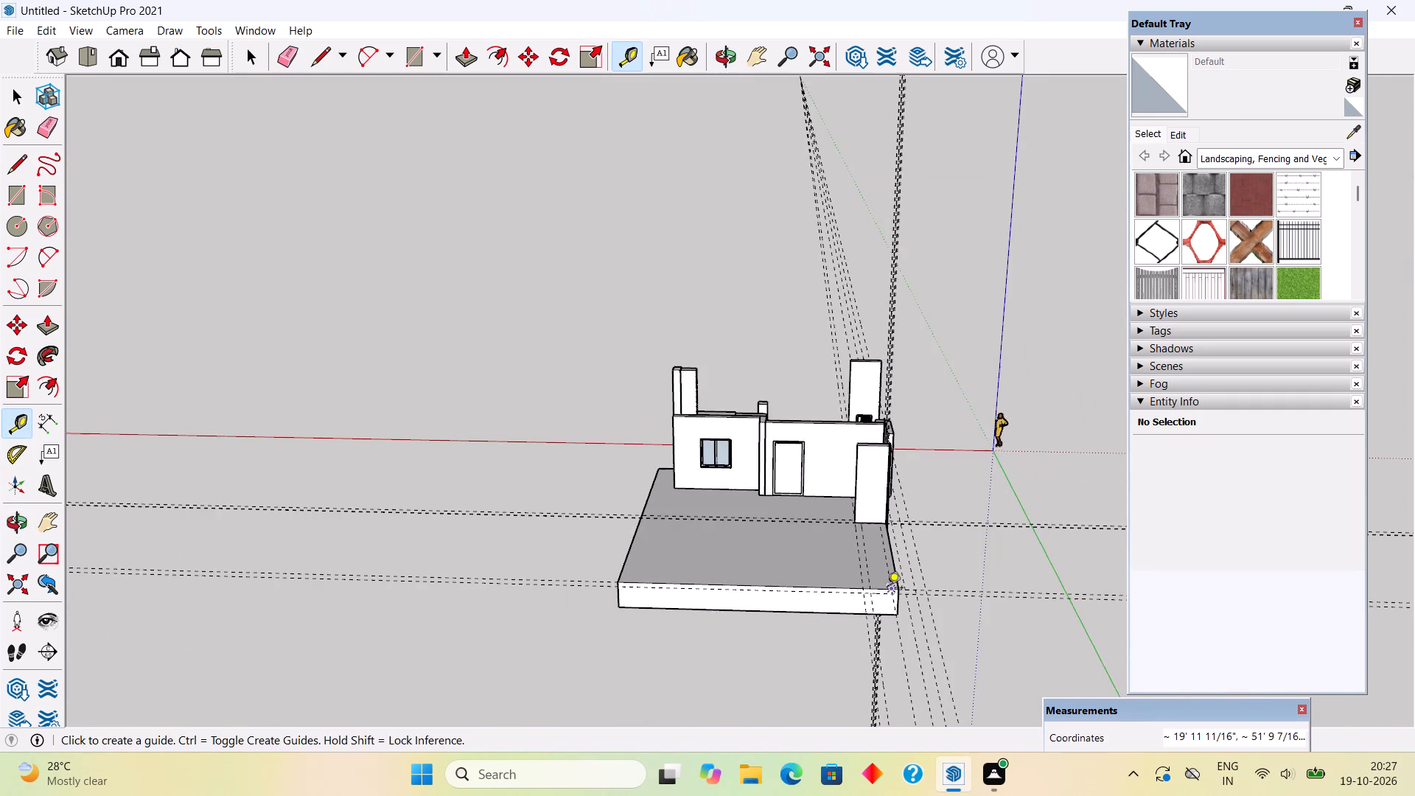
{"action": "scroll", "coordinate": [887, 589], "scroll_direction": "up", "scroll_amount": 16}
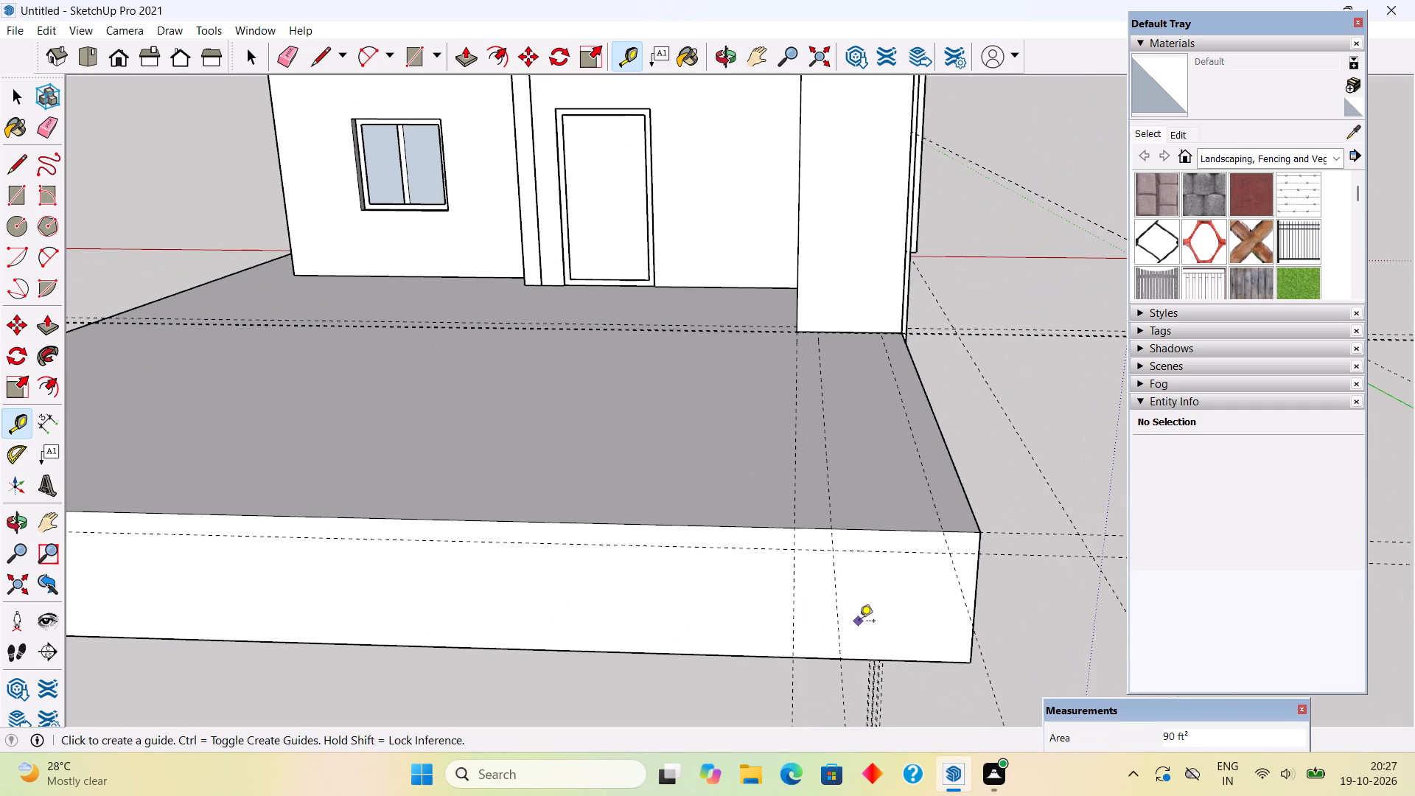
{"action": "key", "text": "r"}
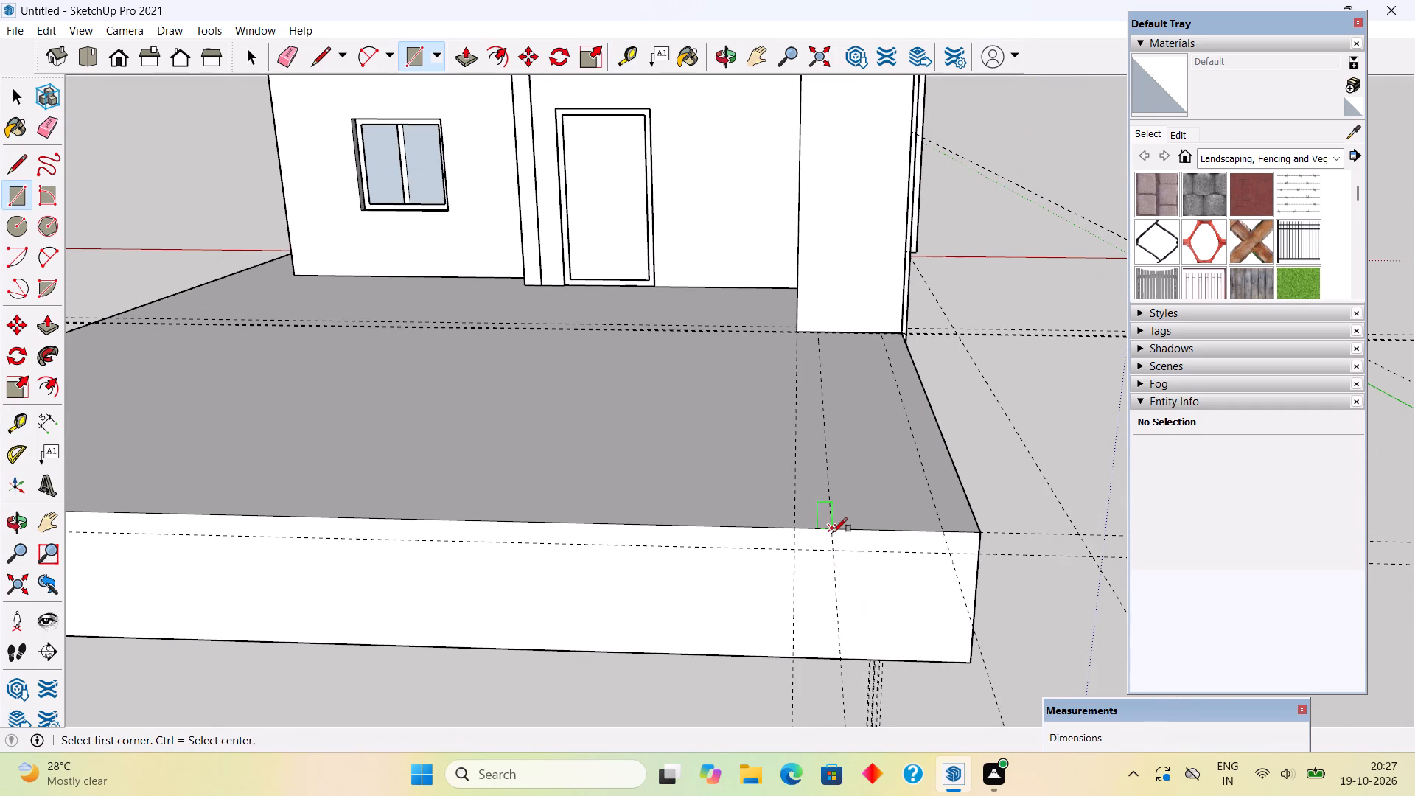
{"action": "left_click", "coordinate": [833, 532]}
{"action": "middle_click_drag", "start_coordinate": [794, 386], "coordinate": [803, 544]}
{"action": "scroll", "coordinate": [819, 460], "scroll_direction": "up", "scroll_amount": 5}
{"action": "scroll", "coordinate": [793, 371], "scroll_direction": "up", "scroll_amount": 5}
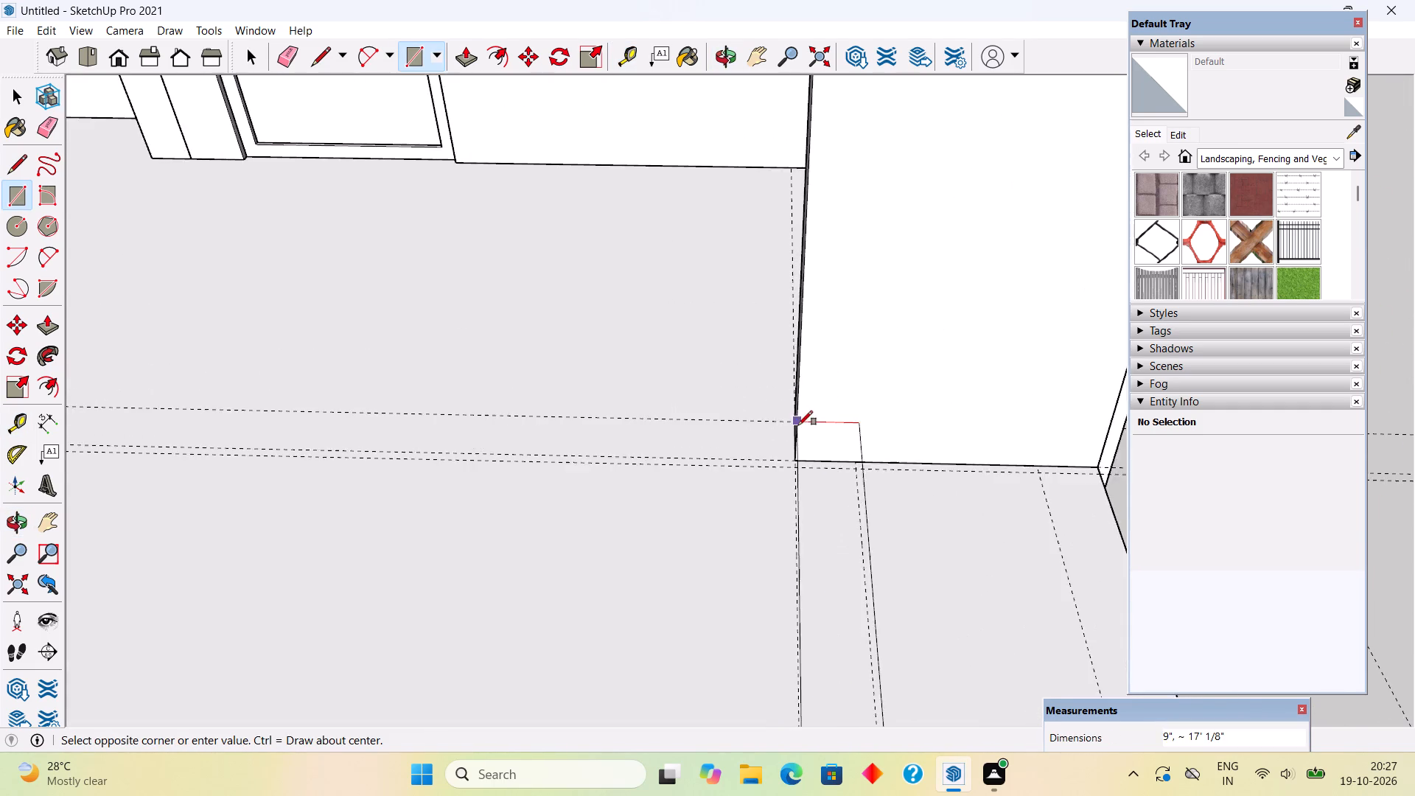
{"action": "scroll", "coordinate": [798, 425], "scroll_direction": "up", "scroll_amount": 4}
{"action": "scroll", "coordinate": [792, 484], "scroll_direction": "up", "scroll_amount": 3}
{"action": "left_click", "coordinate": [792, 471]}
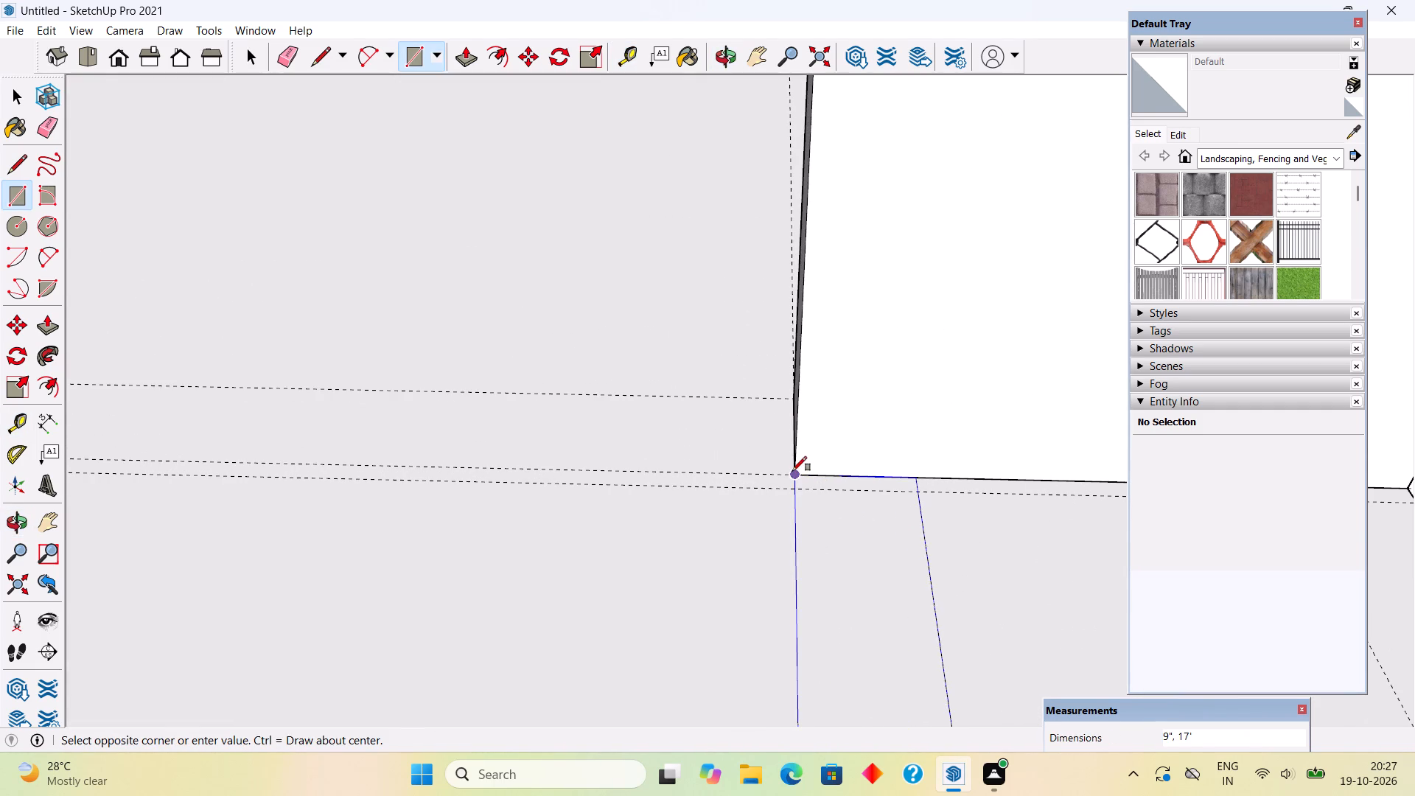
Extrude the long wall footprint up 10', level with the top of the short wall.
{"action": "key", "text": "p"}
{"action": "left_click", "coordinate": [842, 514]}
{"action": "scroll", "coordinate": [825, 302], "scroll_direction": "down", "scroll_amount": 7}
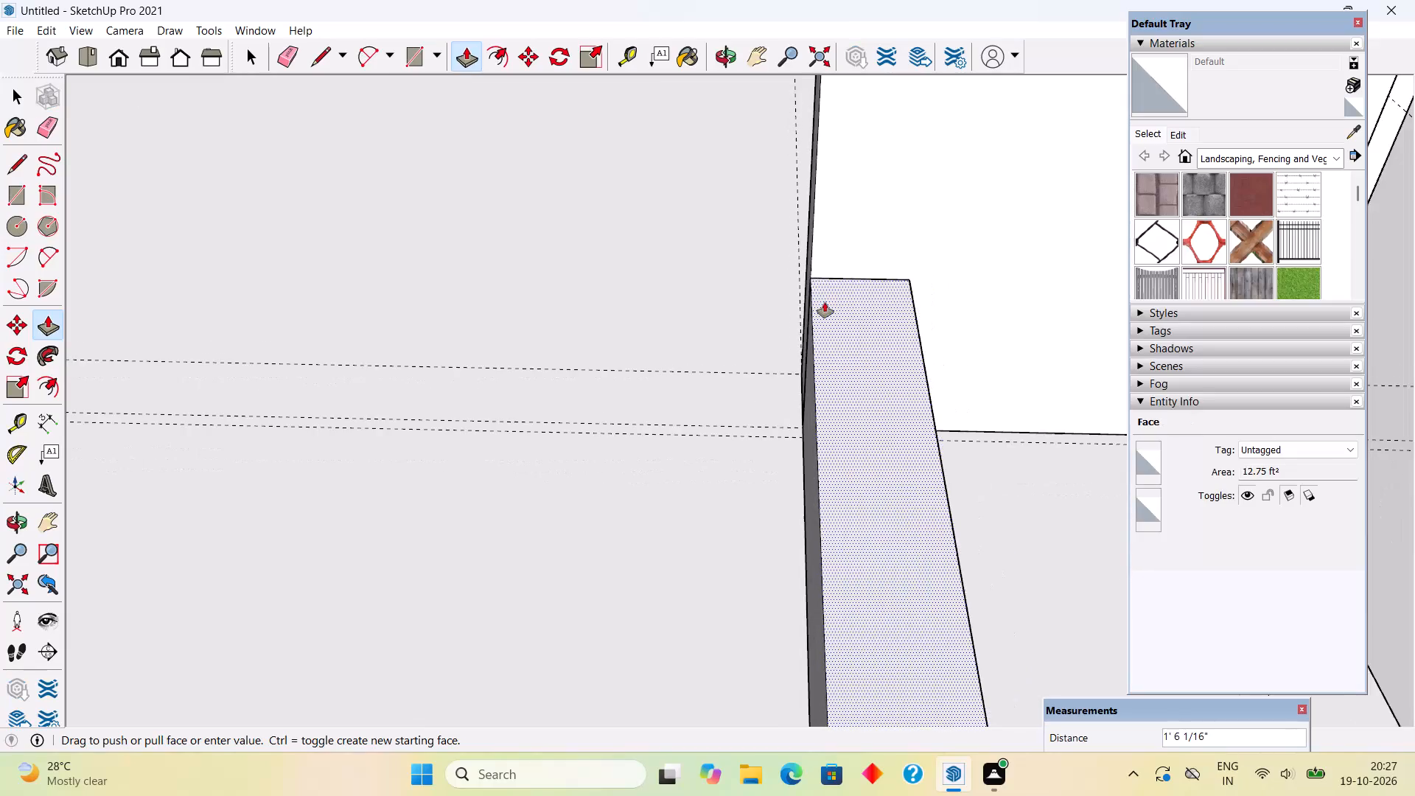
{"action": "scroll", "coordinate": [825, 302], "scroll_direction": "down", "scroll_amount": 20}
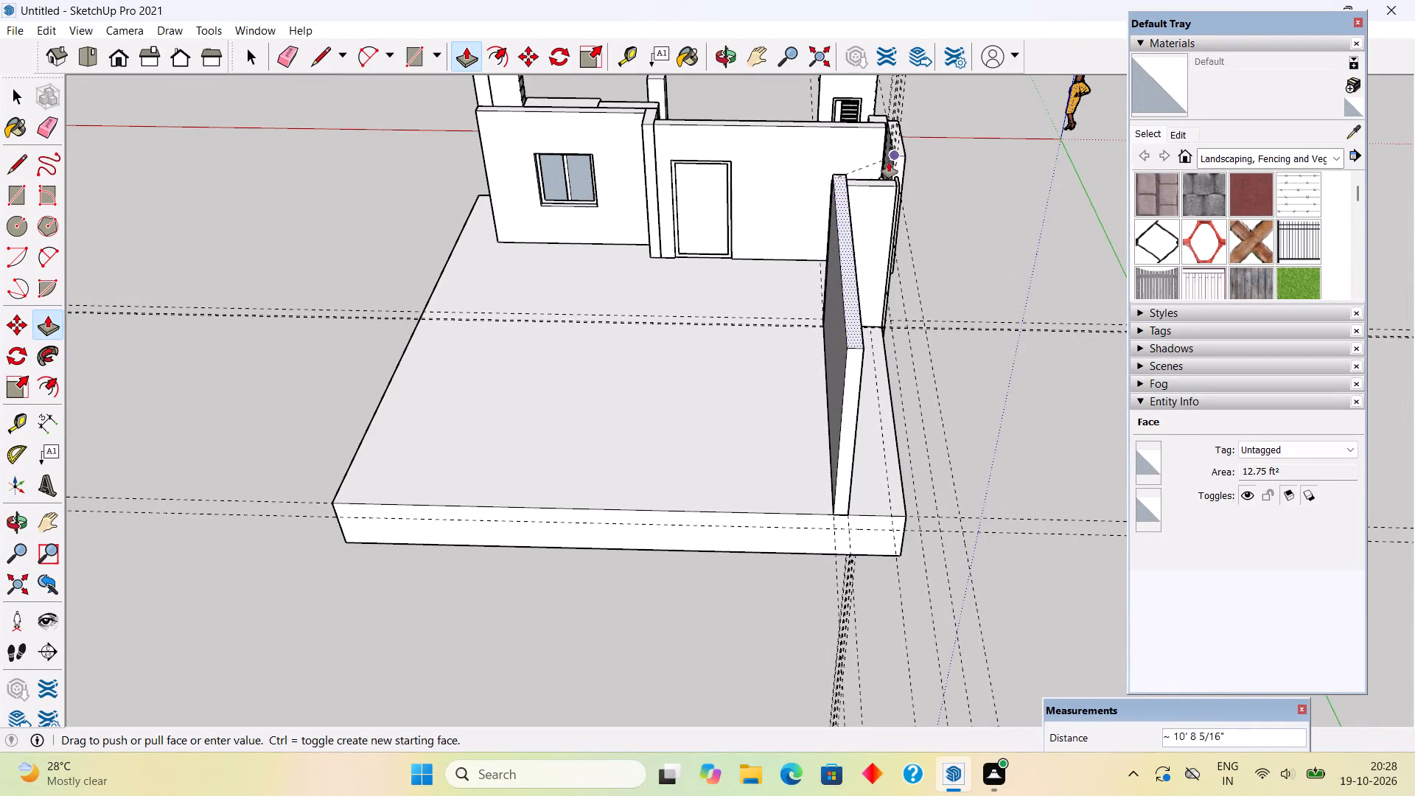
{"action": "left_click", "coordinate": [890, 179]}
Make the whole new long side wall a group.
{"action": "middle_click_drag", "start_coordinate": [785, 237], "coordinate": [400, 127]}
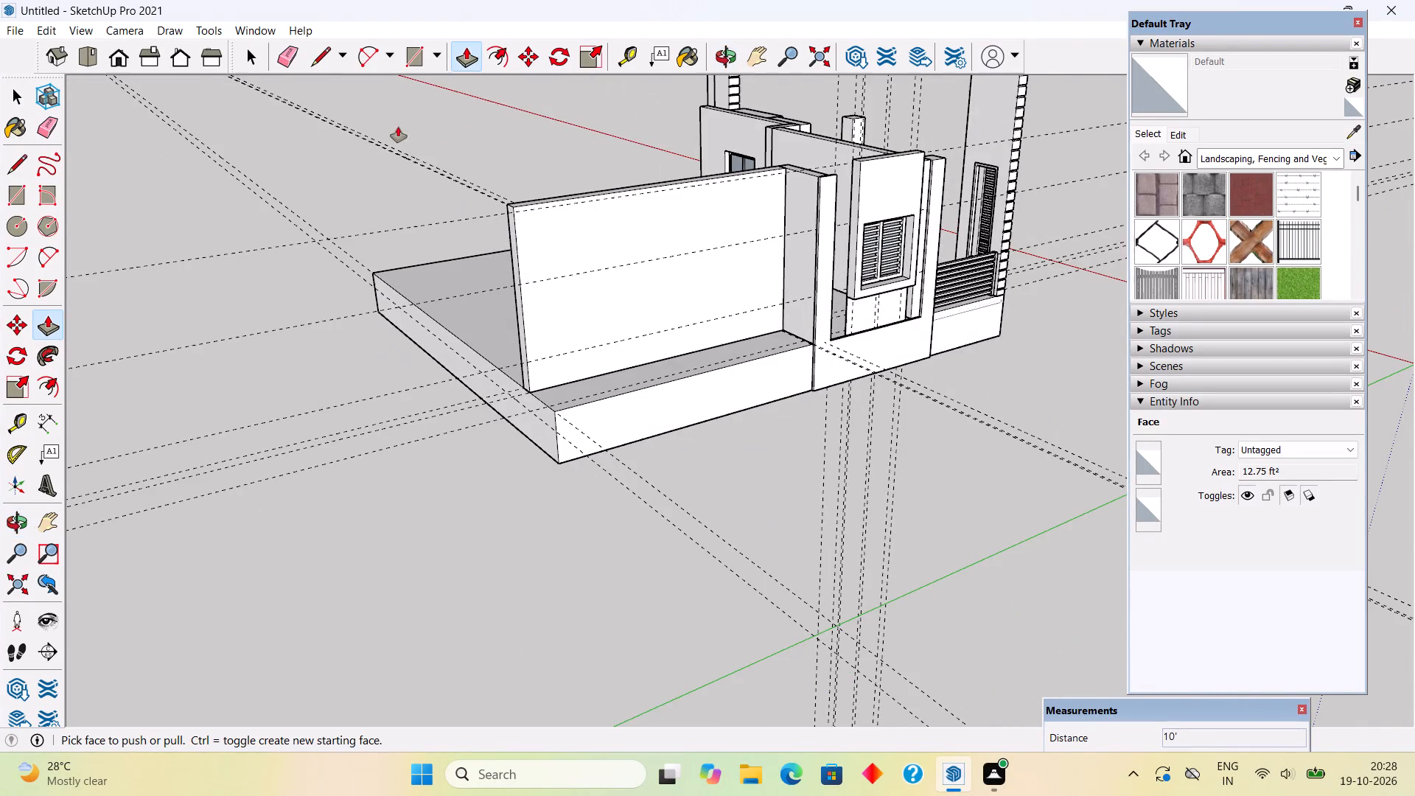
{"action": "middle_click_drag", "start_coordinate": [566, 276], "coordinate": [371, 181]}
{"action": "key", "text": "space"}
{"action": "triple_click", "coordinate": [530, 213]}
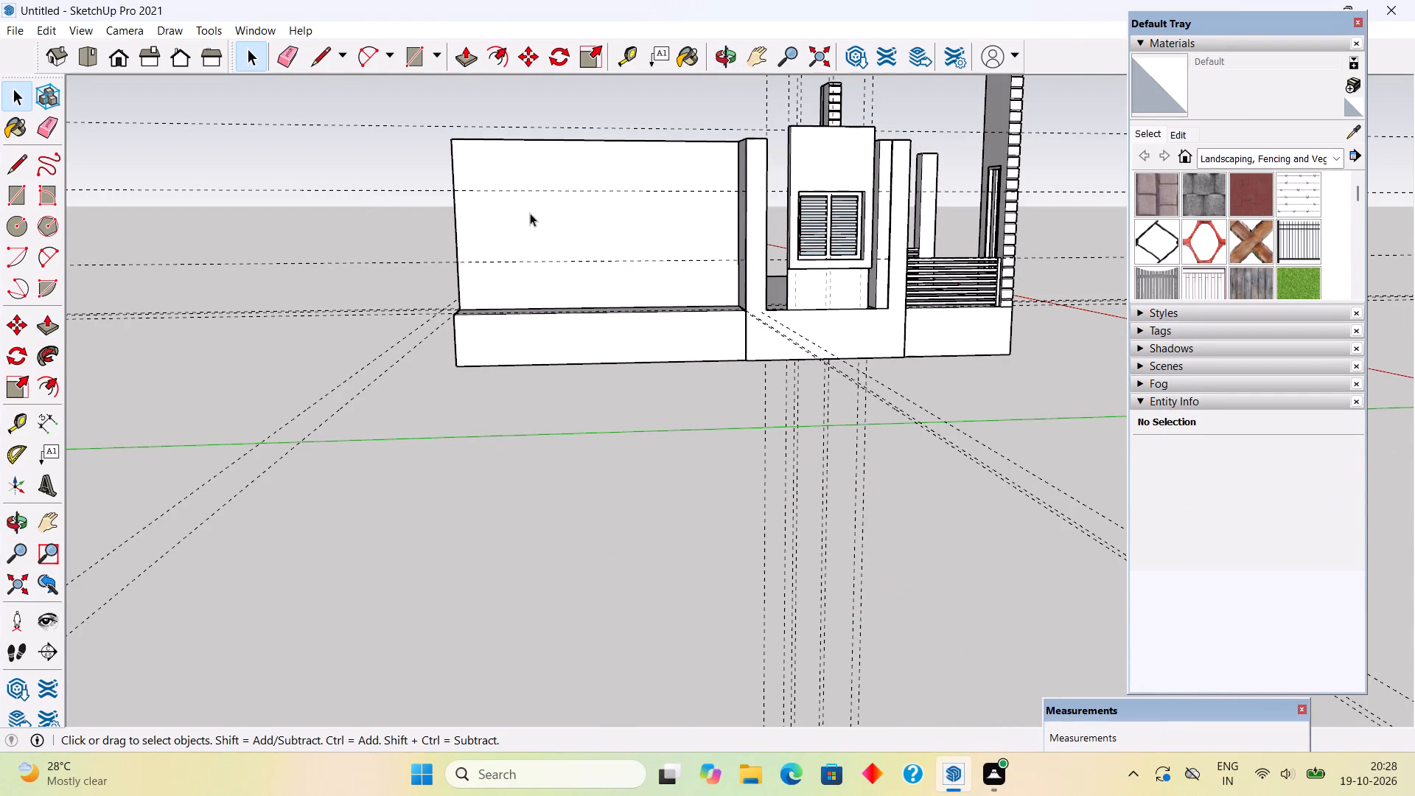
{"action": "left_click", "coordinate": [530, 213]}
{"action": "right_click", "coordinate": [530, 213]}
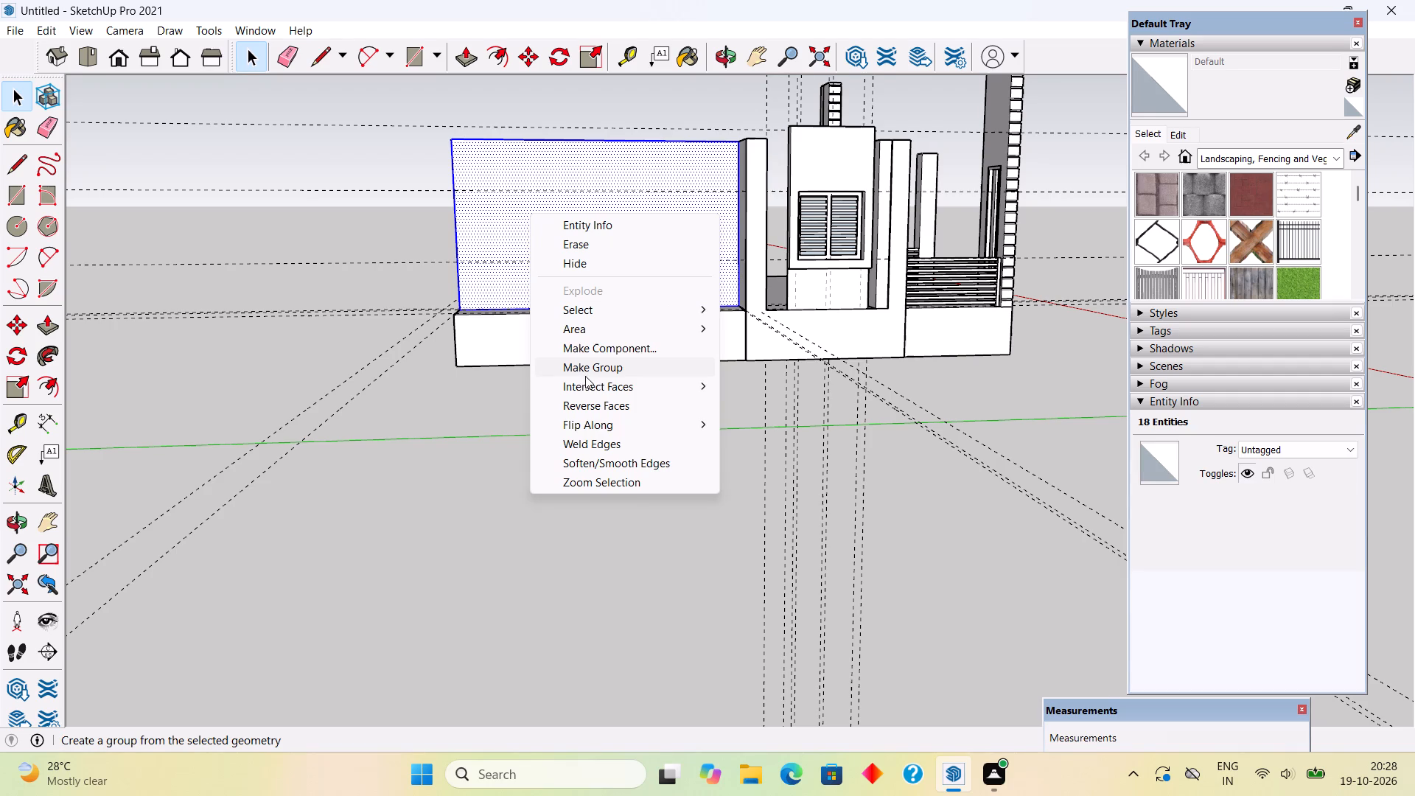
{"action": "left_click", "coordinate": [588, 371]}
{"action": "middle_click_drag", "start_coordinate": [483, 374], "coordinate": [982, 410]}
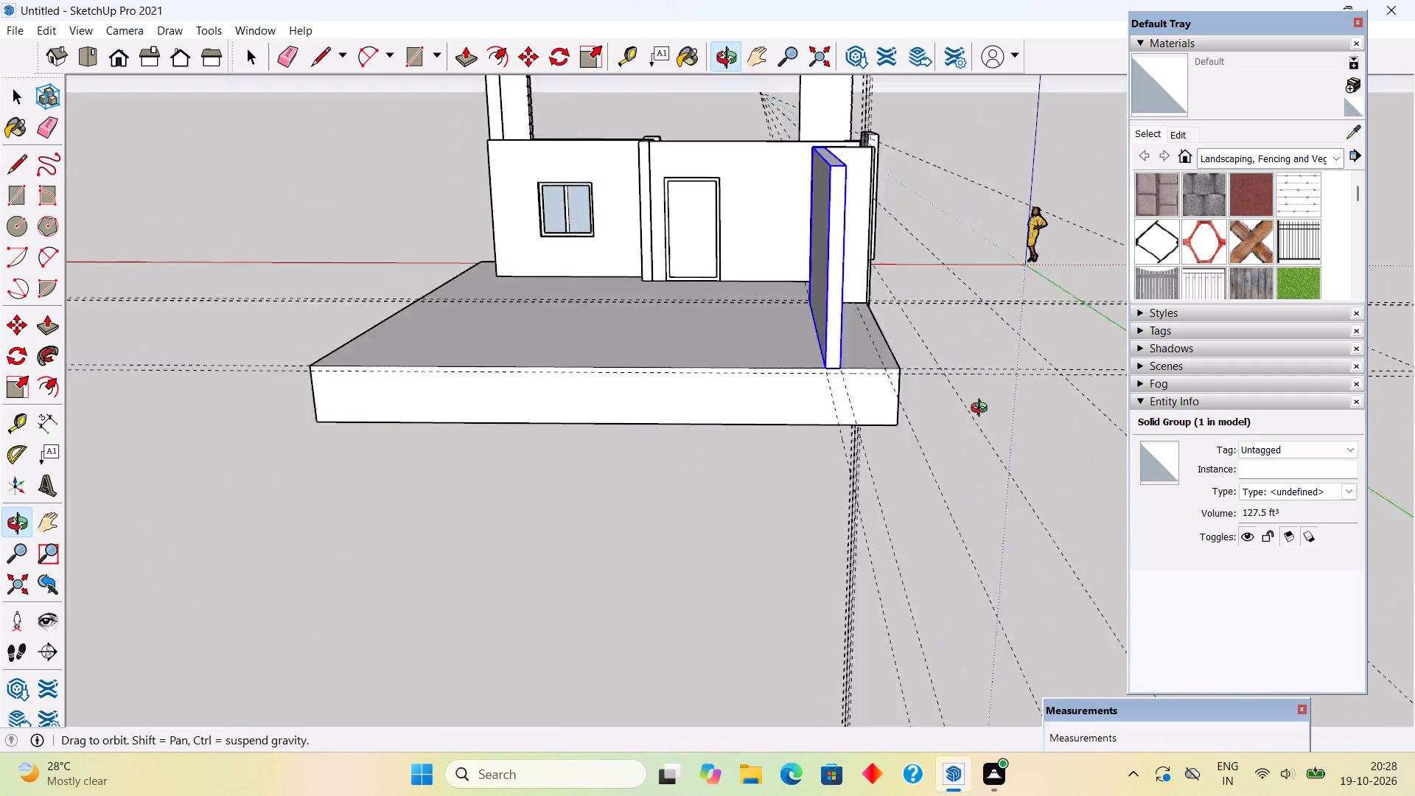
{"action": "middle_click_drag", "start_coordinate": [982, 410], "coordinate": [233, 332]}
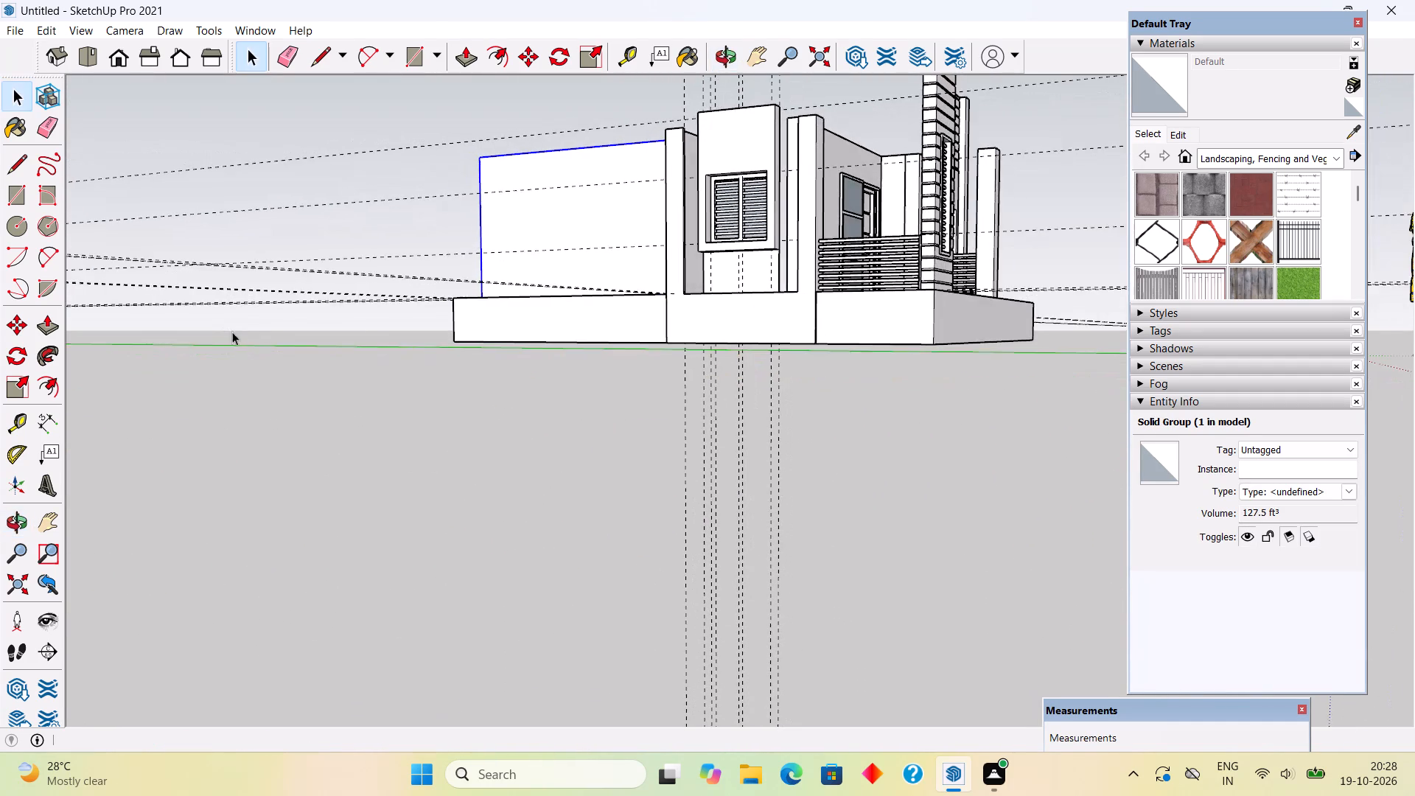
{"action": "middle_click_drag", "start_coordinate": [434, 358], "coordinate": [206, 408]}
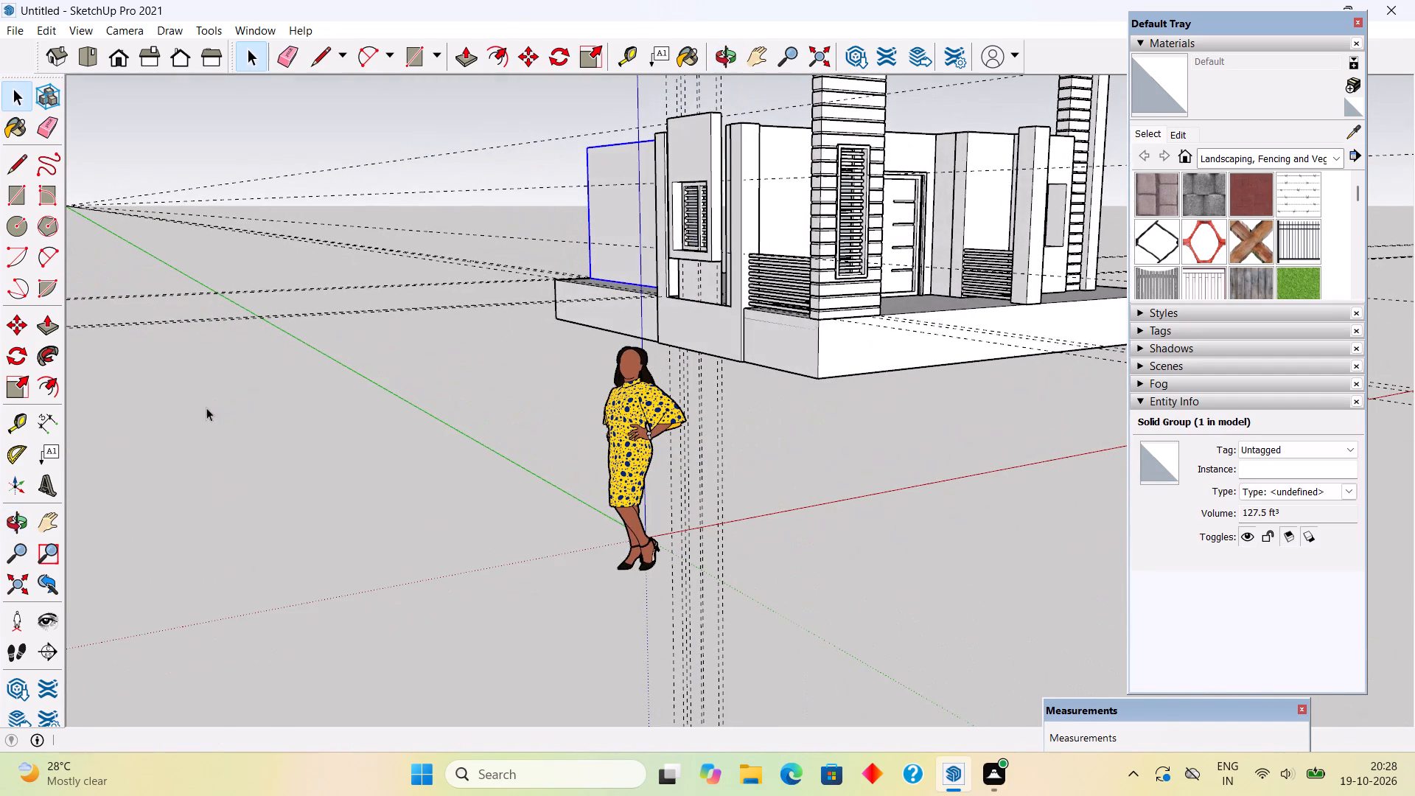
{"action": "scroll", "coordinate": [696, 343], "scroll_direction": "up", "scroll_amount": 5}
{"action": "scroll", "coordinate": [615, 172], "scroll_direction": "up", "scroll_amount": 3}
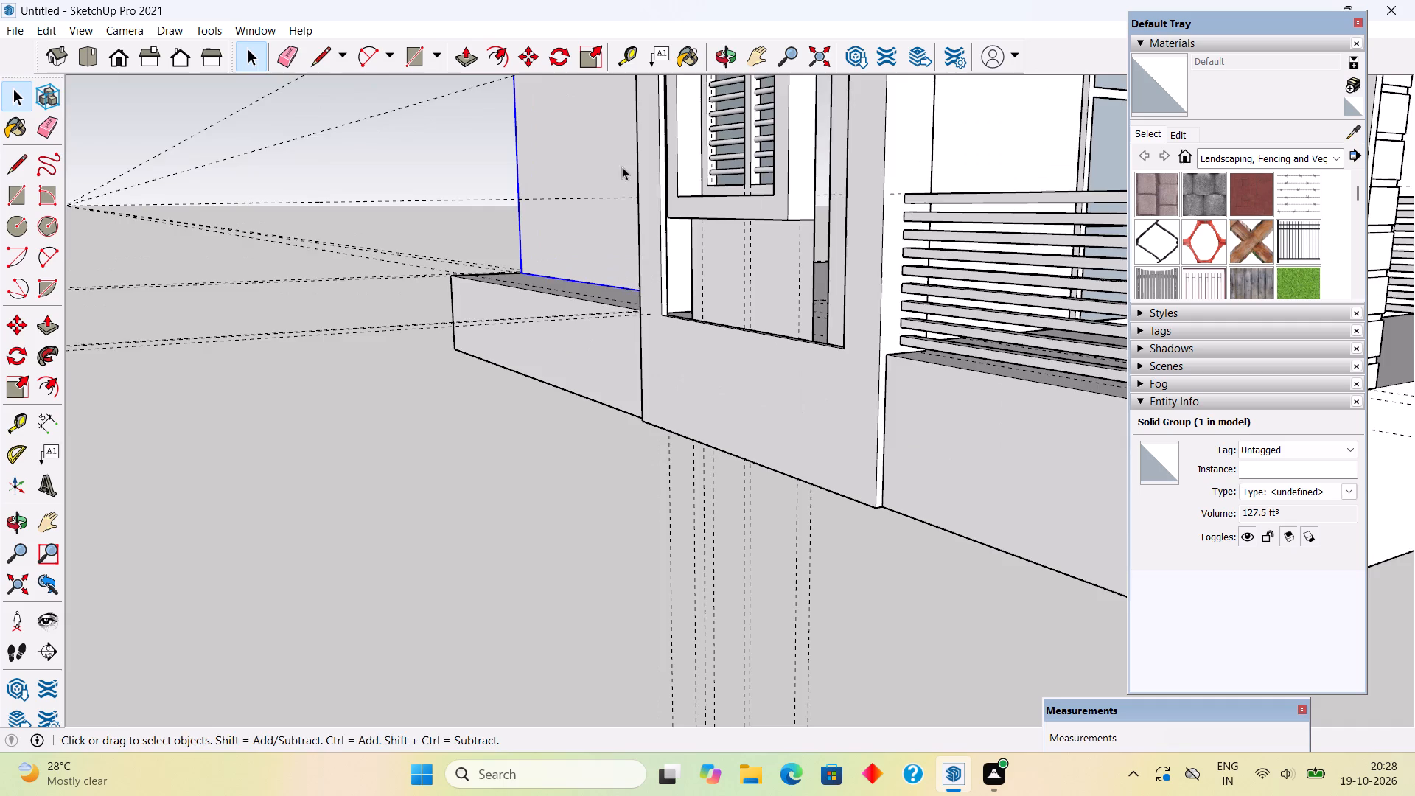
Place two vertical guides on the long side wall: one 2' from its edge nearest the short wall, another 3' beyond it.
{"action": "middle_click_drag", "start_coordinate": [618, 194], "coordinate": [1077, 234]}
{"action": "scroll", "coordinate": [304, 234], "scroll_direction": "down", "scroll_amount": 14}
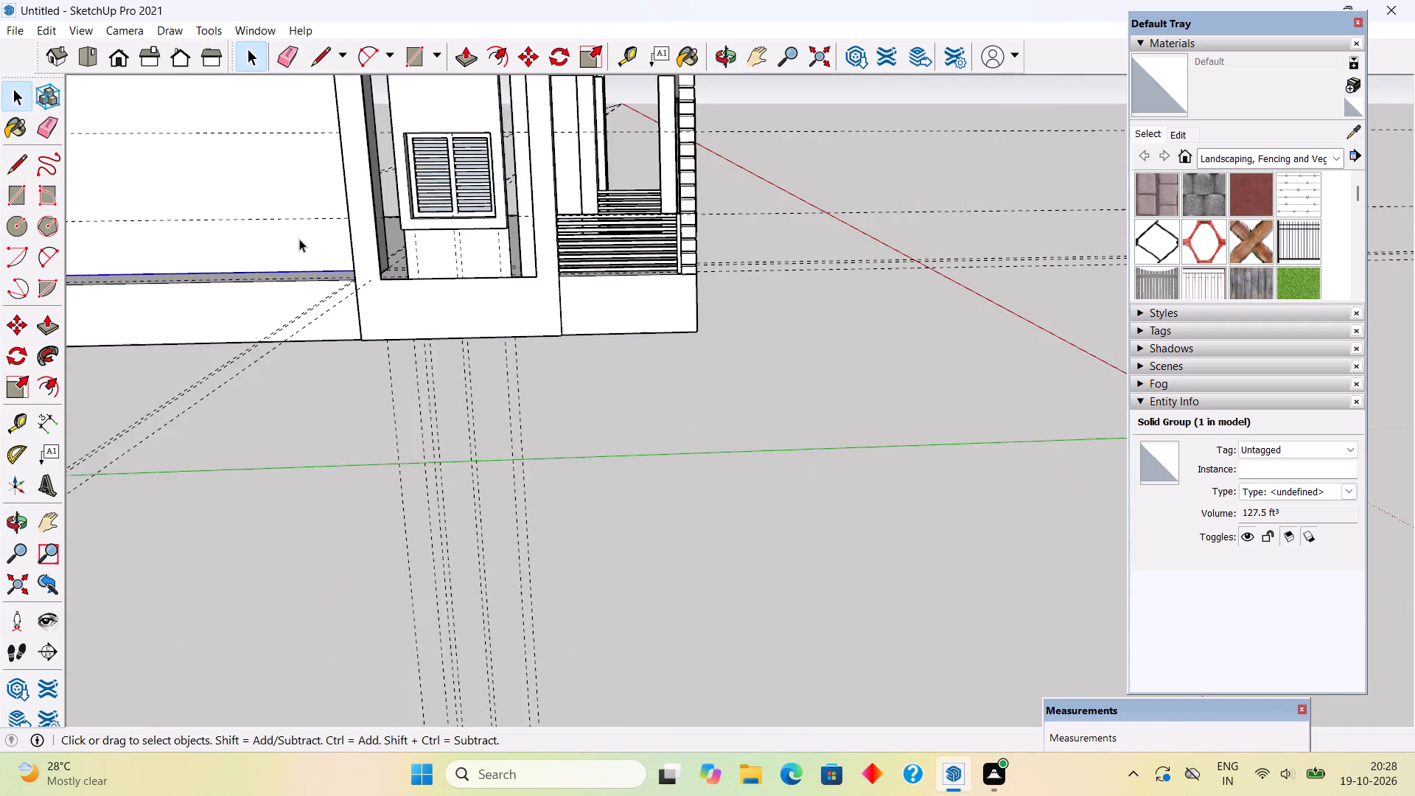
{"action": "scroll", "coordinate": [299, 239], "scroll_direction": "down", "scroll_amount": 2}
{"action": "scroll", "coordinate": [112, 180], "scroll_direction": "up", "scroll_amount": 4}
{"action": "middle_click_drag", "start_coordinate": [236, 186], "coordinate": [519, 189]}
{"action": "scroll", "coordinate": [455, 248], "scroll_direction": "up", "scroll_amount": 2}
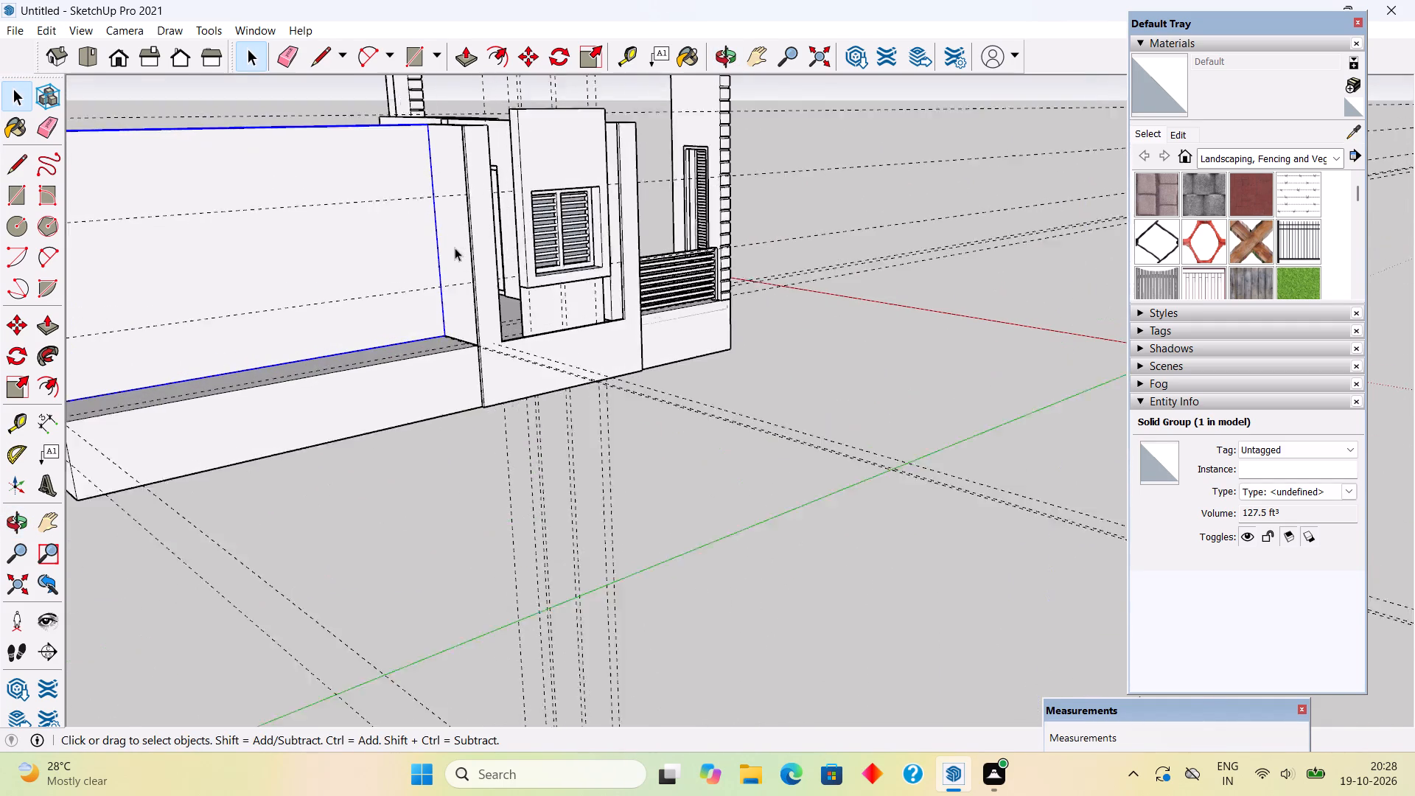
{"action": "scroll", "coordinate": [455, 248], "scroll_direction": "up", "scroll_amount": 2}
{"action": "scroll", "coordinate": [455, 248], "scroll_direction": "down", "scroll_amount": 4}
{"action": "key", "text": "t"}
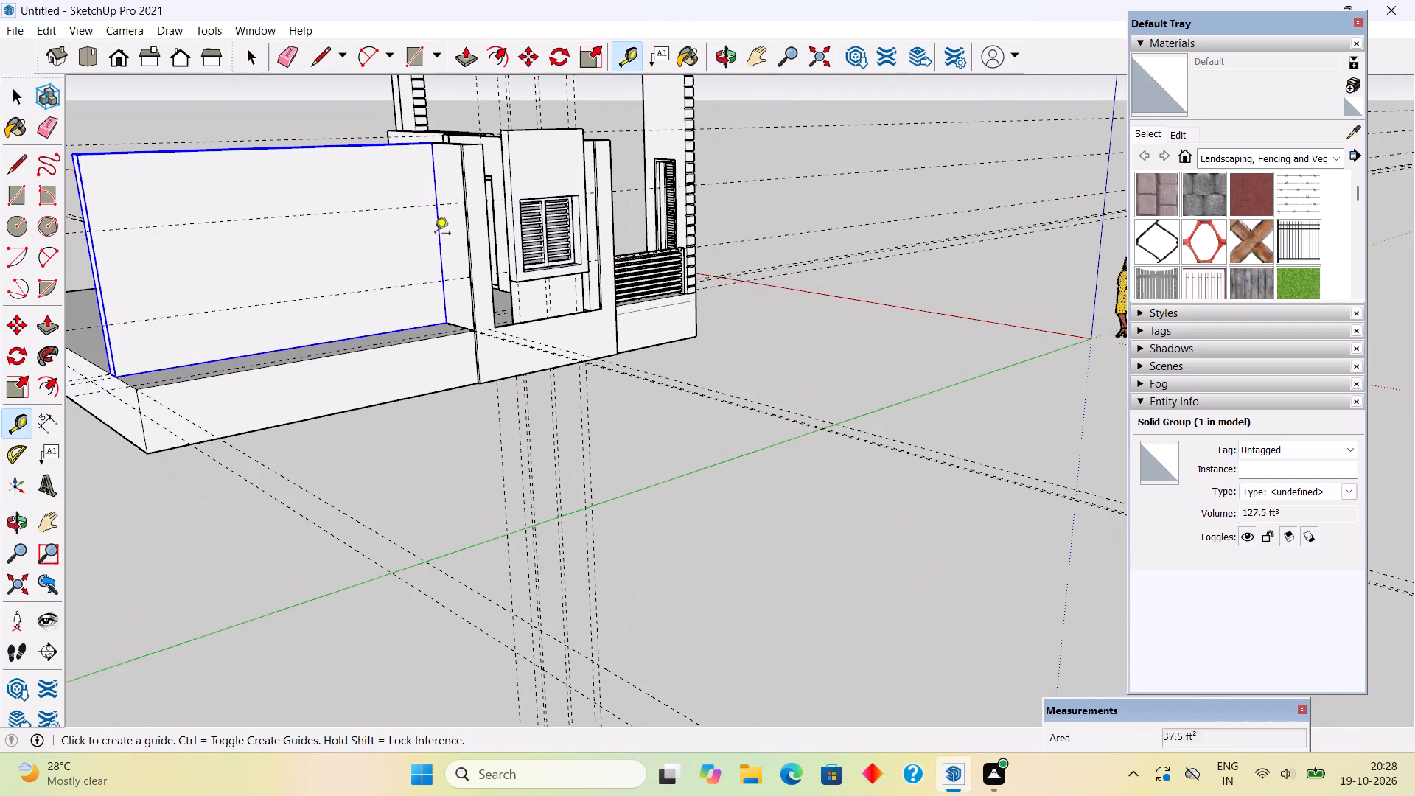
{"action": "left_click", "coordinate": [442, 220]}
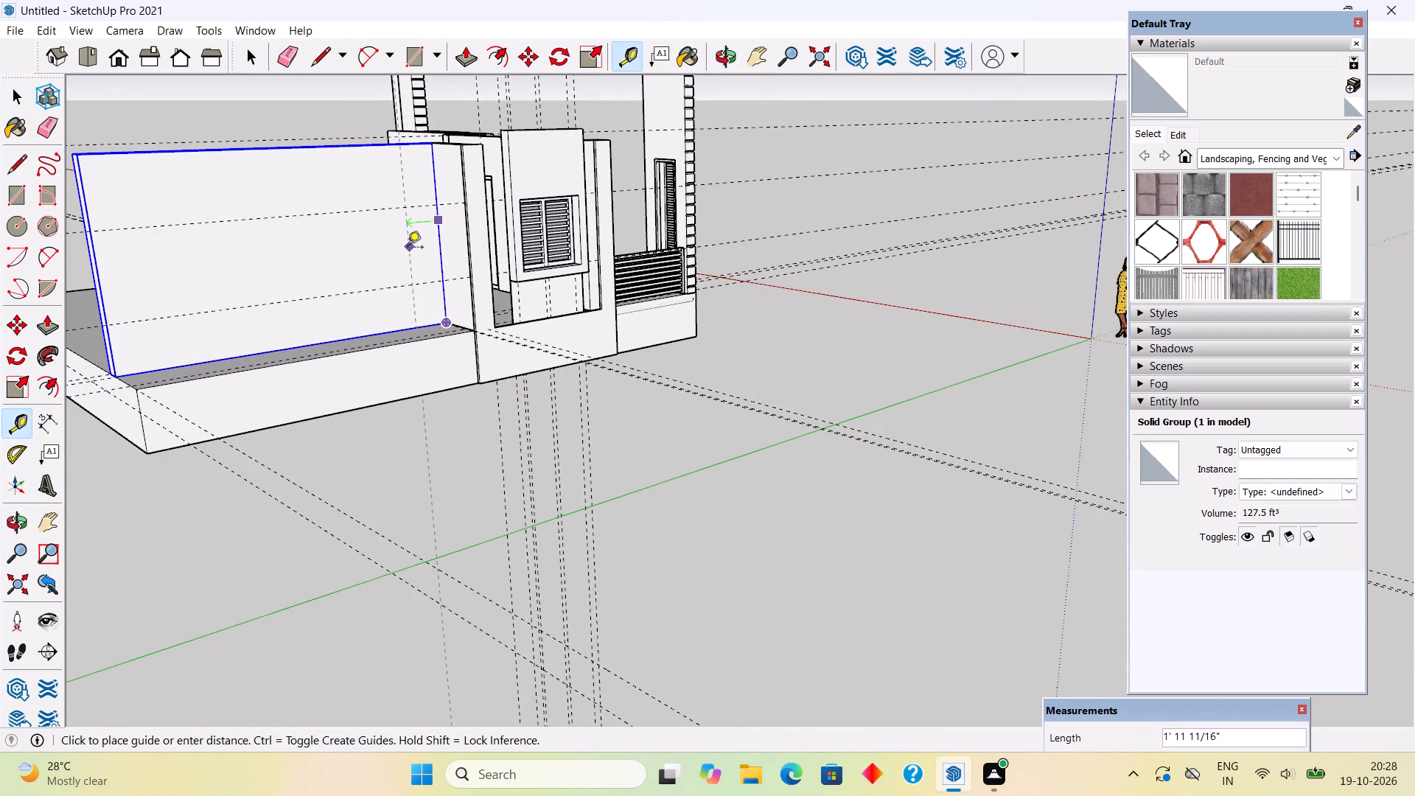
{"action": "type", "text": "2'"}
{"action": "key", "text": "Return"}
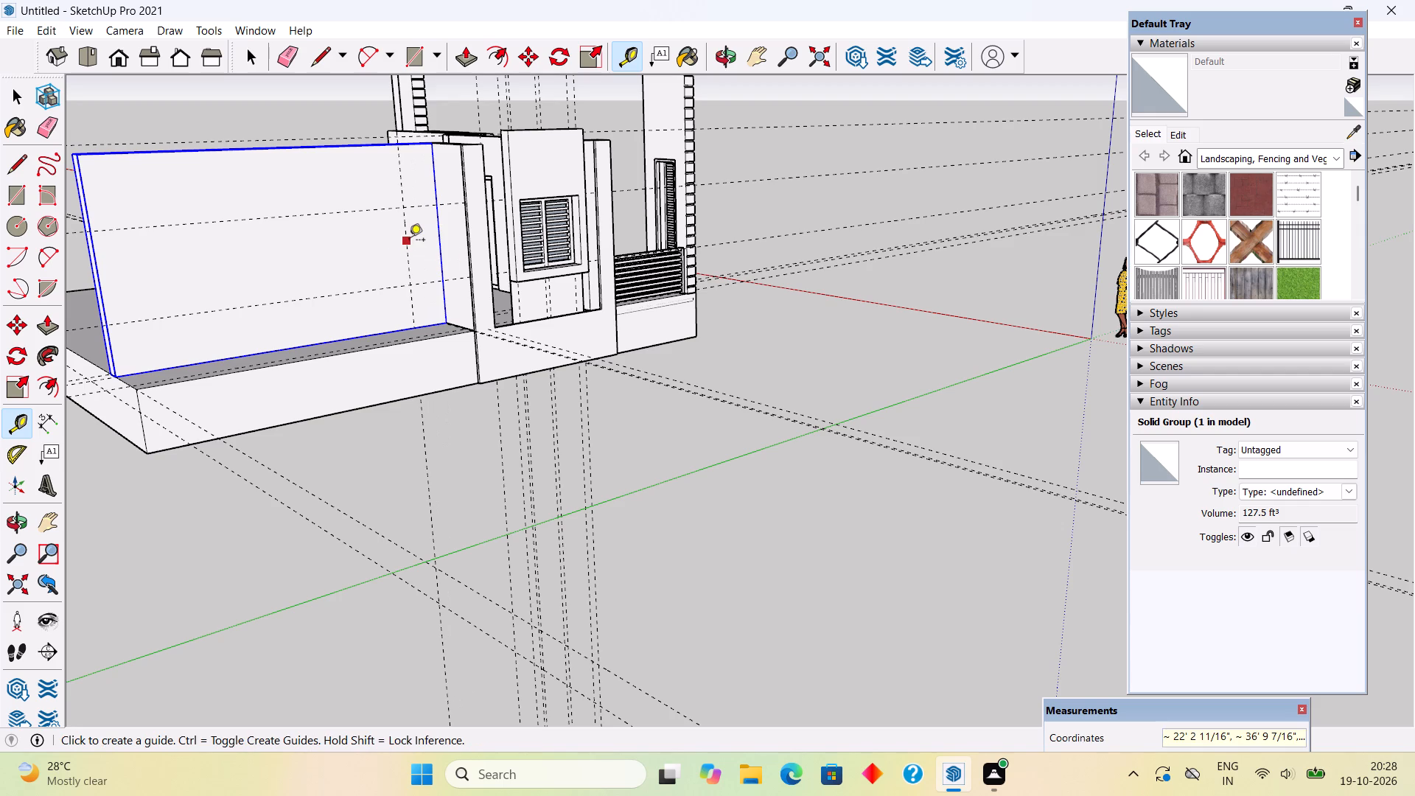
{"action": "left_click", "coordinate": [409, 241]}
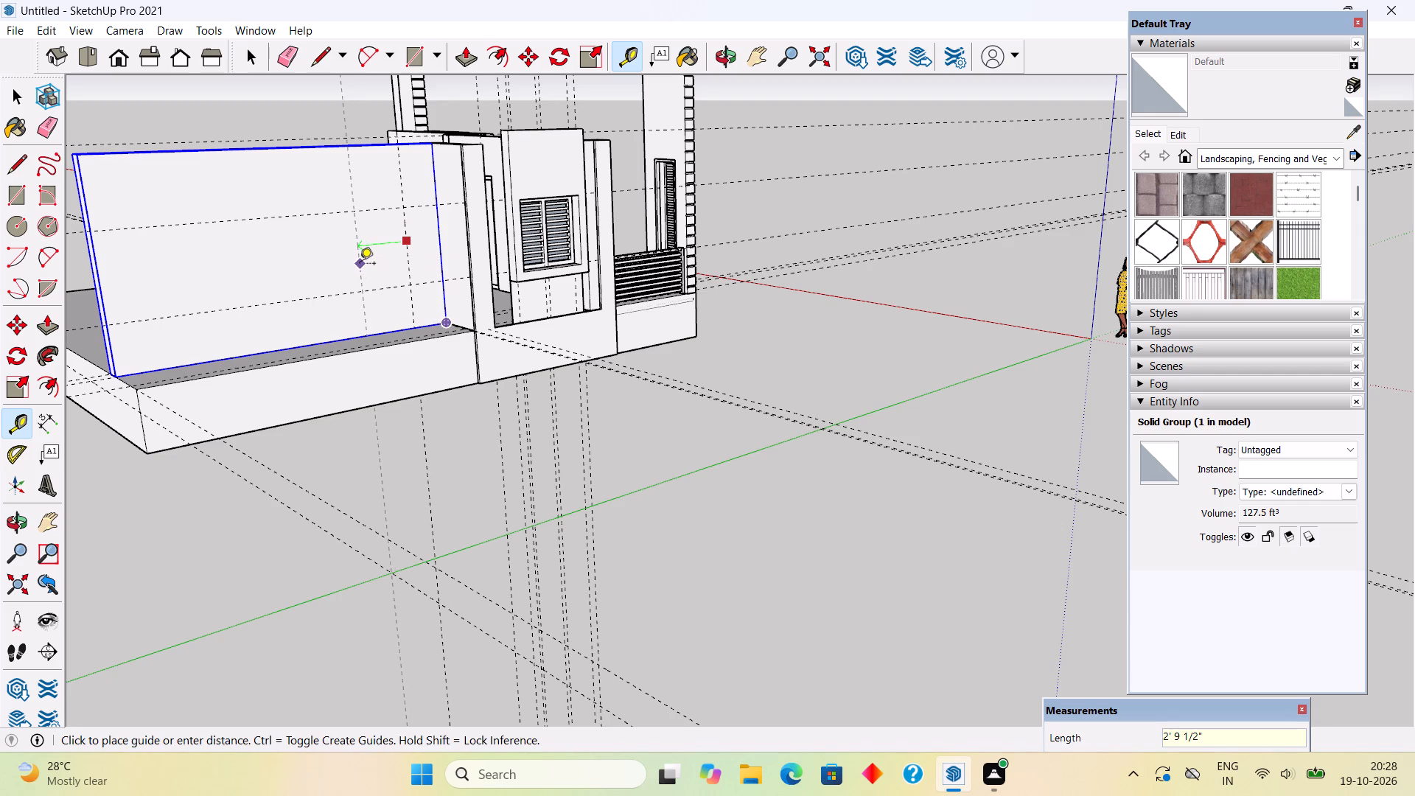
{"action": "type", "text": "3'"}
{"action": "key", "text": "Return"}
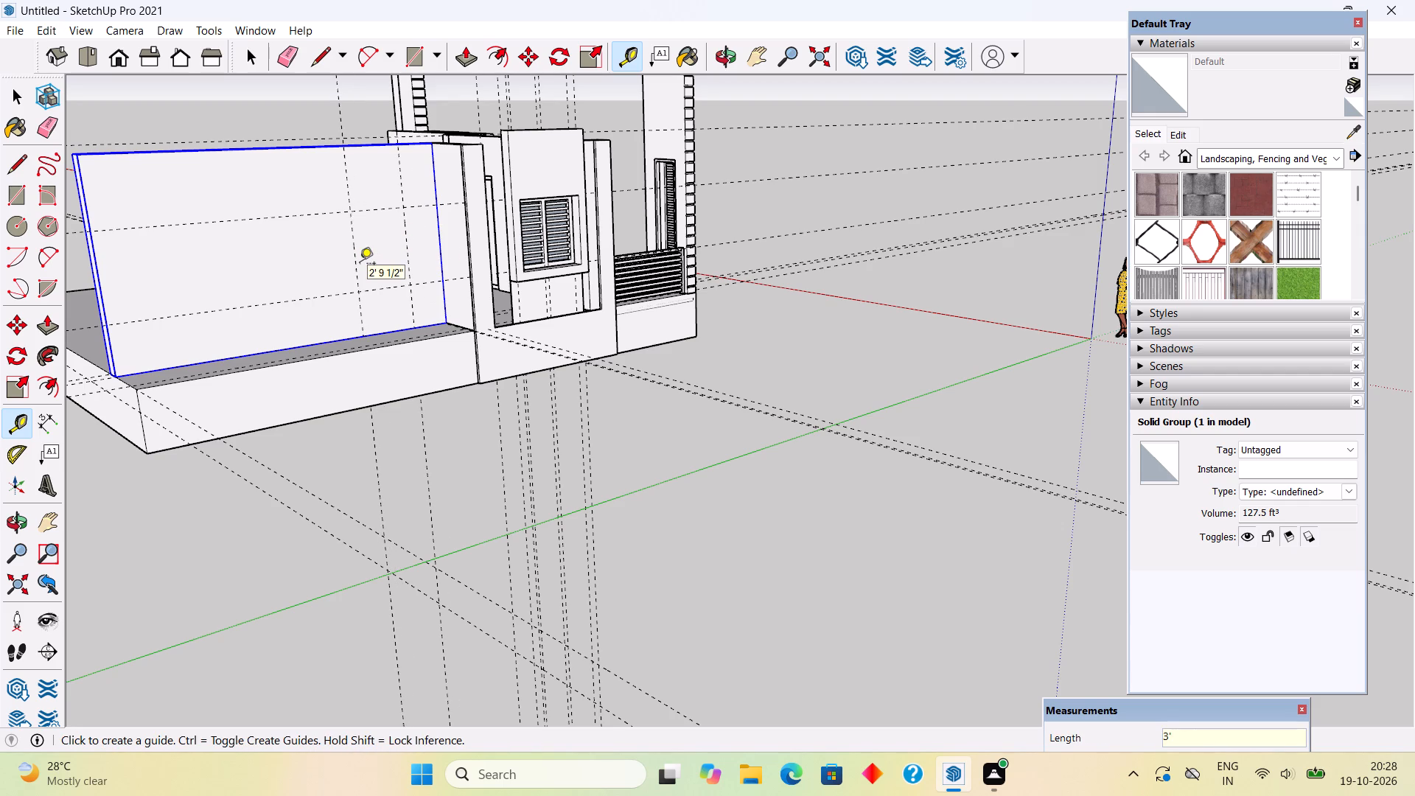
Place a horizontal guide 7' above the long side wall's base edge.
{"action": "left_click", "coordinate": [388, 334]}
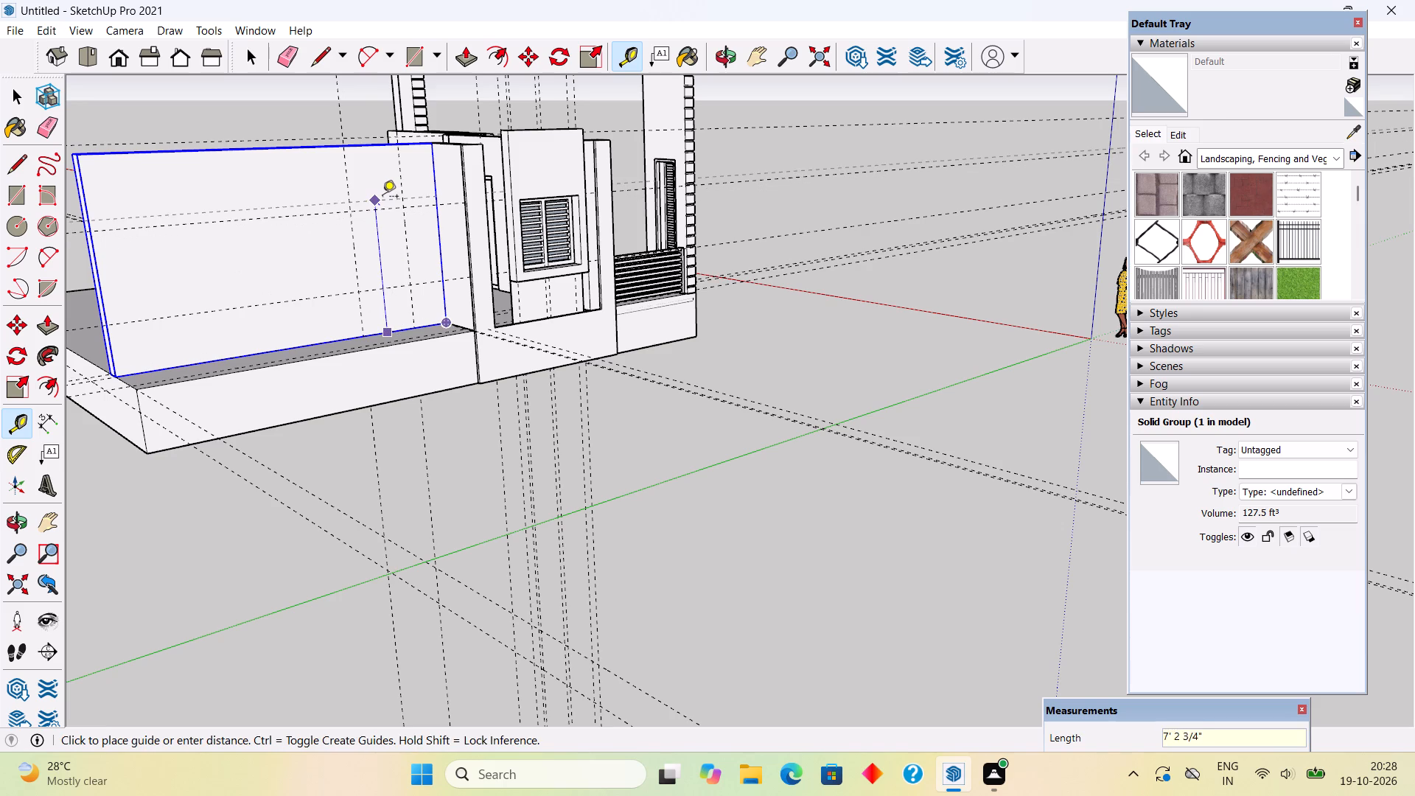
{"action": "type", "text": "7'"}
{"action": "key", "text": "Return"}
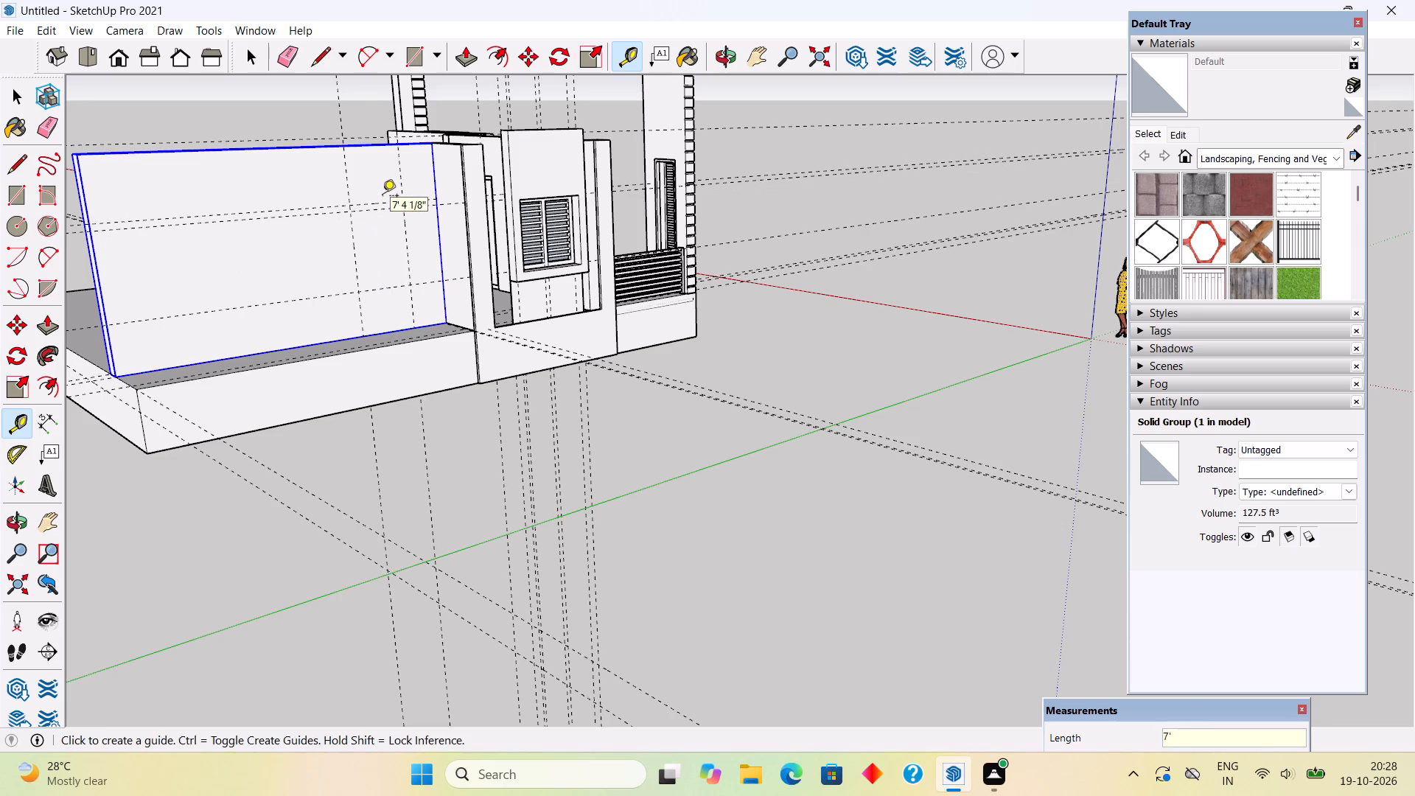
Cut a 3' by 7' doorway through the full 9" thickness inside the long wall group, following the guides.
{"action": "key", "text": "space"}
{"action": "triple_click", "coordinate": [373, 270]}
{"action": "scroll", "coordinate": [413, 226], "scroll_direction": "up", "scroll_amount": 2}
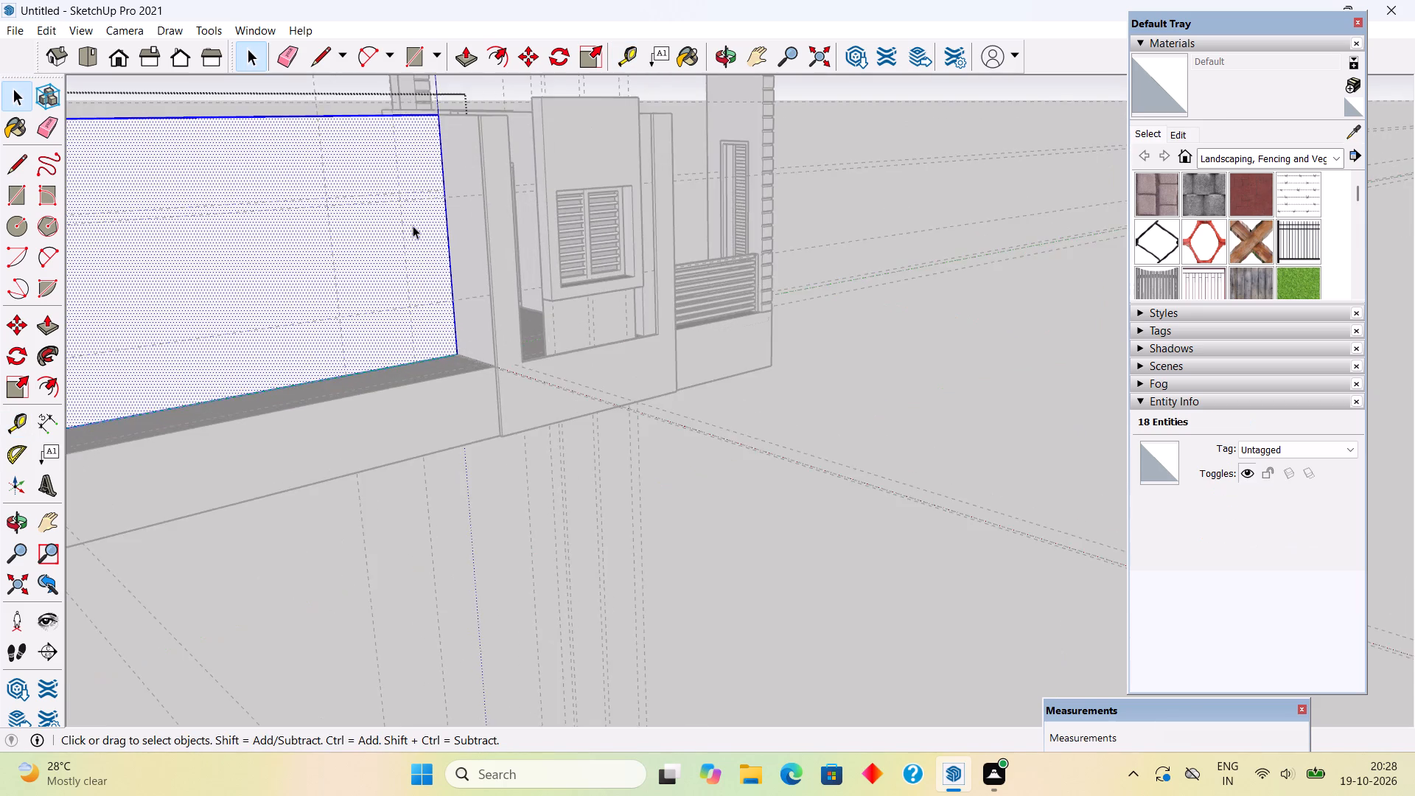
{"action": "scroll", "coordinate": [413, 226], "scroll_direction": "up", "scroll_amount": 4}
{"action": "key", "text": "r"}
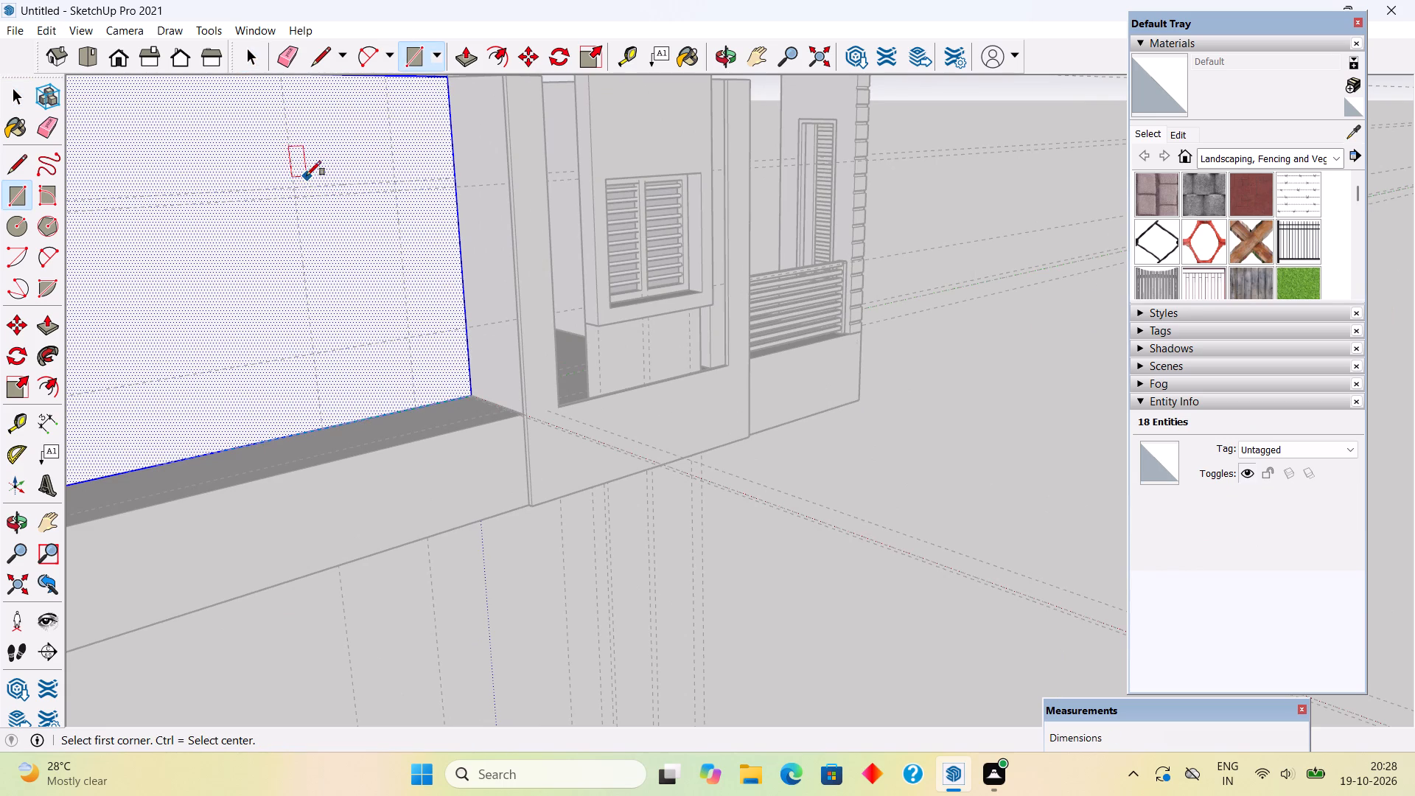
{"action": "left_click", "coordinate": [290, 188]}
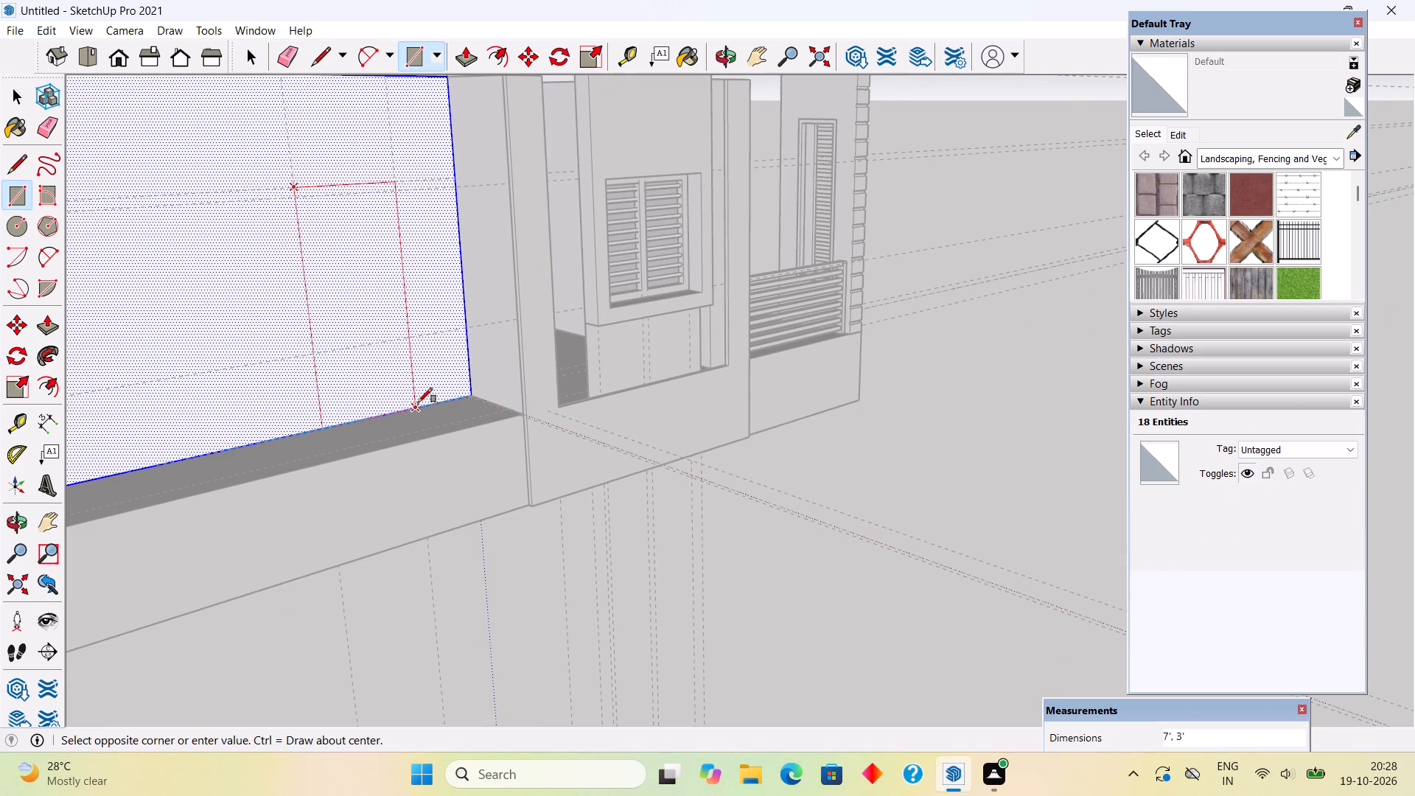
{"action": "left_click", "coordinate": [418, 402]}
{"action": "key", "text": "p"}
{"action": "left_click_drag", "start_coordinate": [388, 383], "coordinate": [353, 256]}
{"action": "key", "text": "space"}
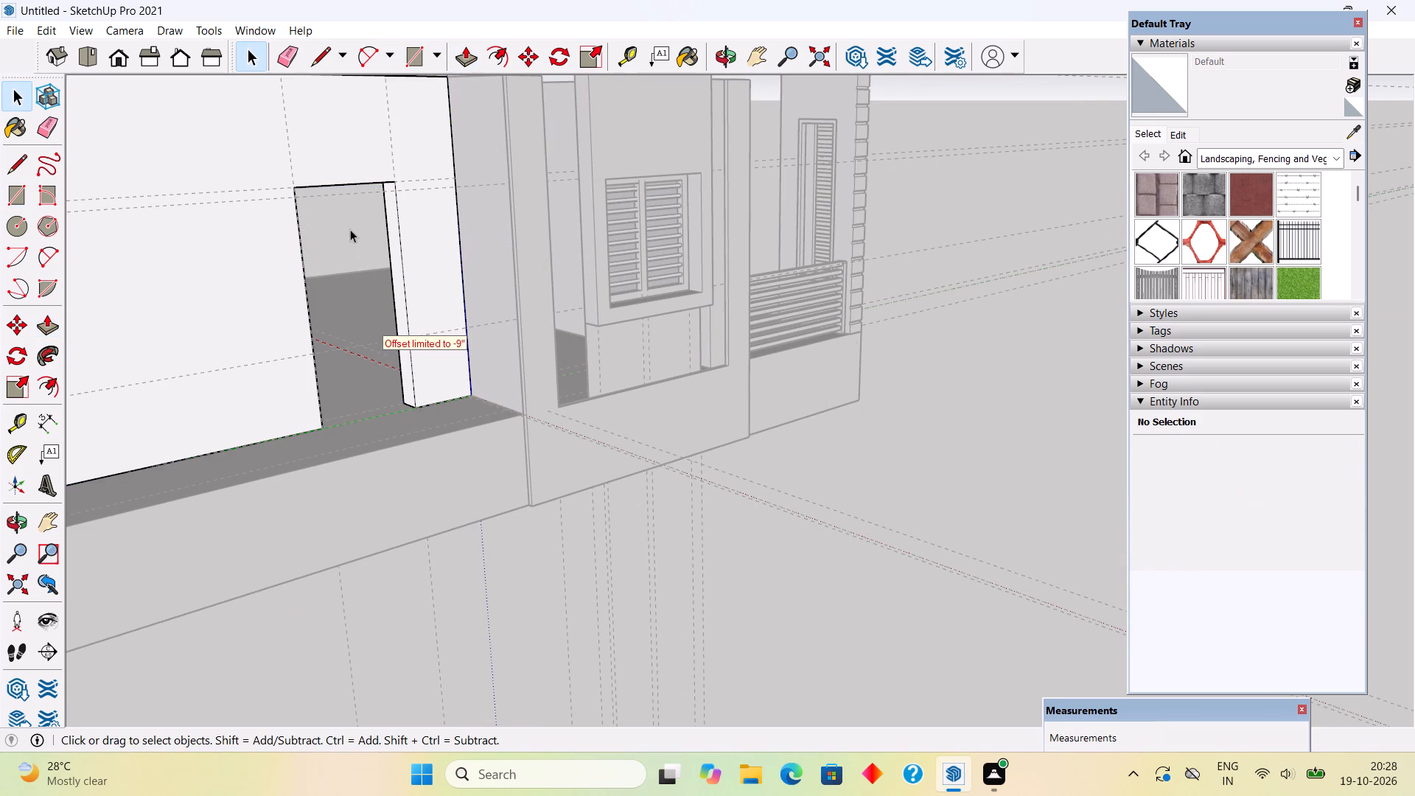
{"action": "left_click", "coordinate": [350, 229]}
{"action": "scroll", "coordinate": [453, 272], "scroll_direction": "down", "scroll_amount": 4}
{"action": "left_click", "coordinate": [836, 543]}
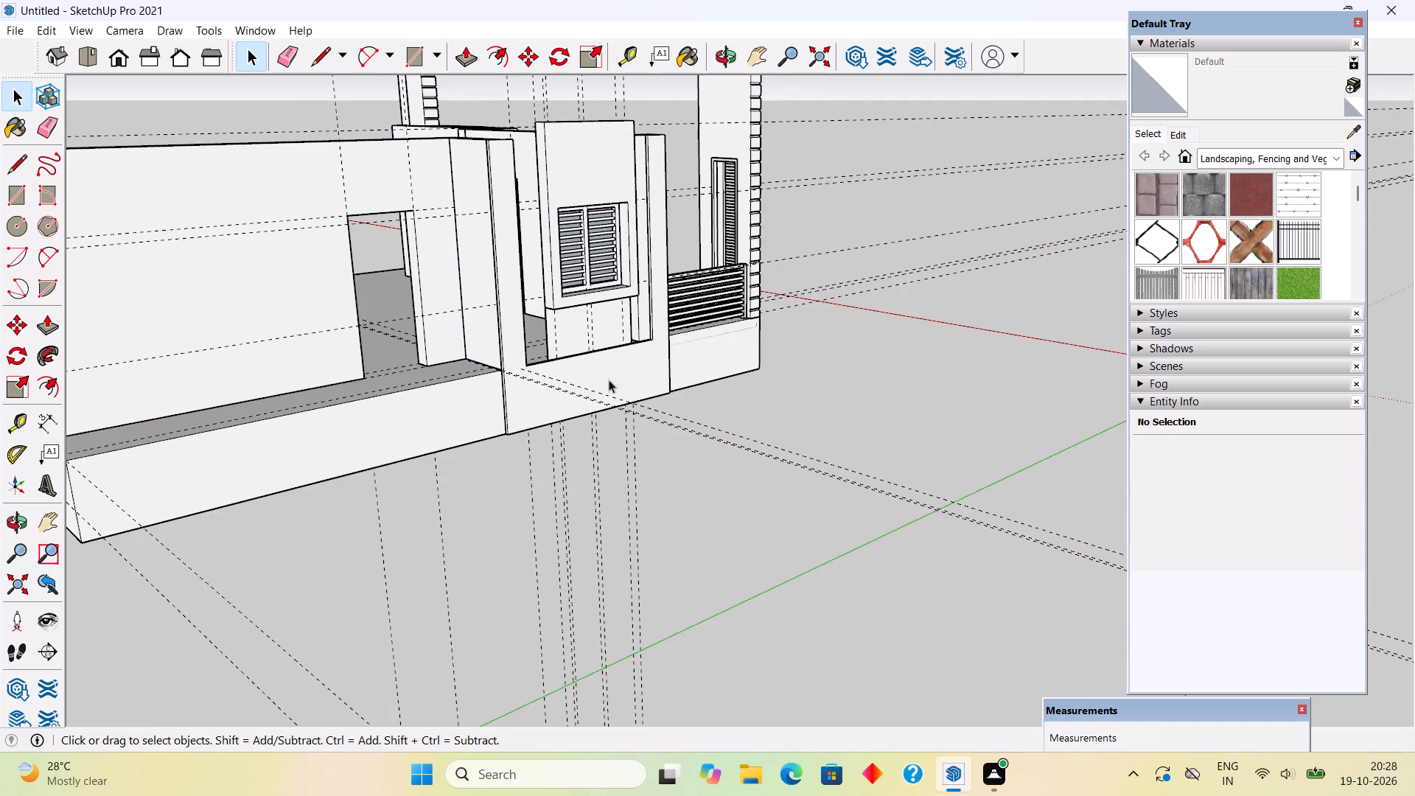
Draw a 7' by 3' rectangle across the doorway opening, outside the wall group.
{"action": "middle_click_drag", "start_coordinate": [438, 295], "coordinate": [359, 286]}
{"action": "scroll", "coordinate": [271, 198], "scroll_direction": "up", "scroll_amount": 6}
{"action": "middle_click_drag", "start_coordinate": [432, 307], "coordinate": [335, 234]}
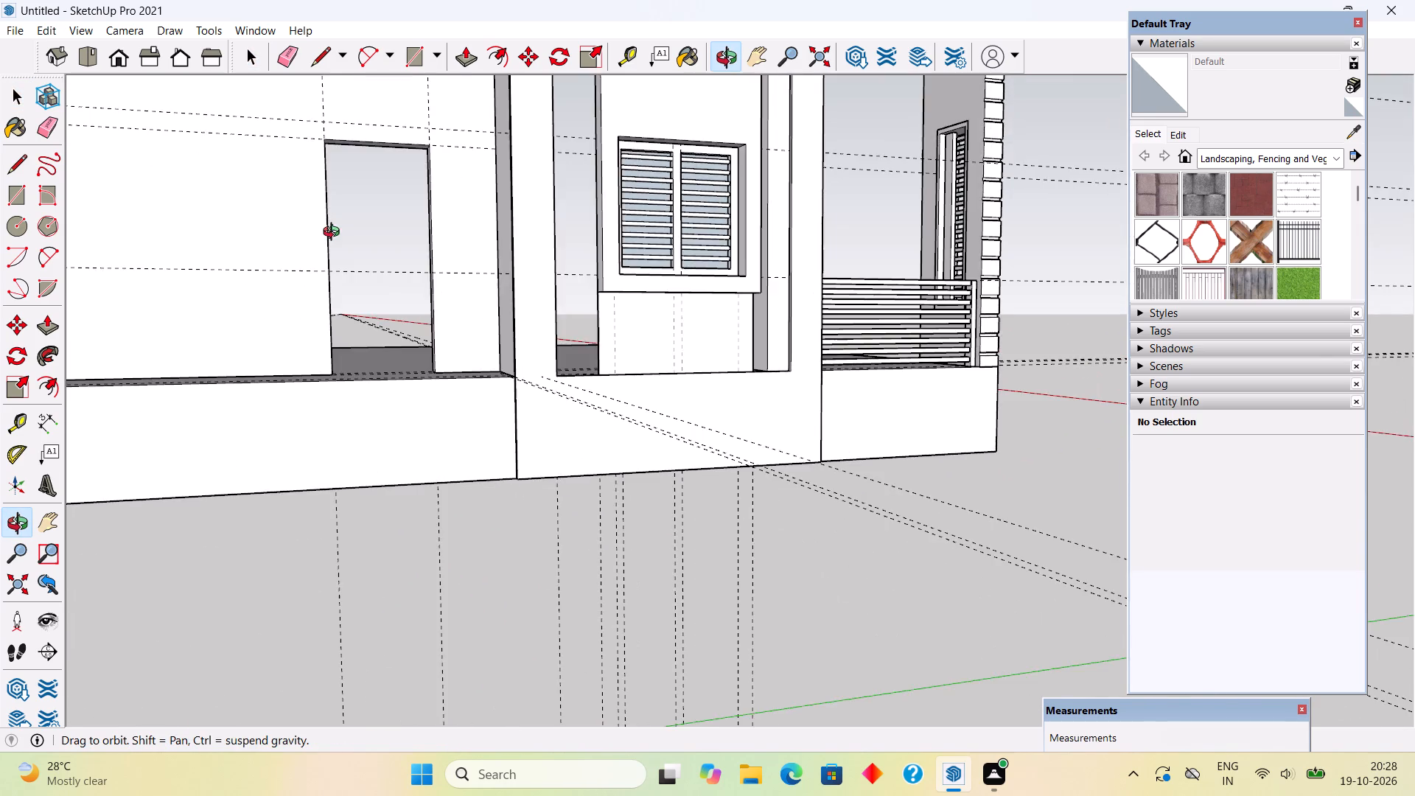
{"action": "middle_click_drag", "start_coordinate": [335, 234], "coordinate": [295, 254]}
{"action": "scroll", "coordinate": [295, 254], "scroll_direction": "down", "scroll_amount": 2}
{"action": "scroll", "coordinate": [272, 182], "scroll_direction": "up", "scroll_amount": 7}
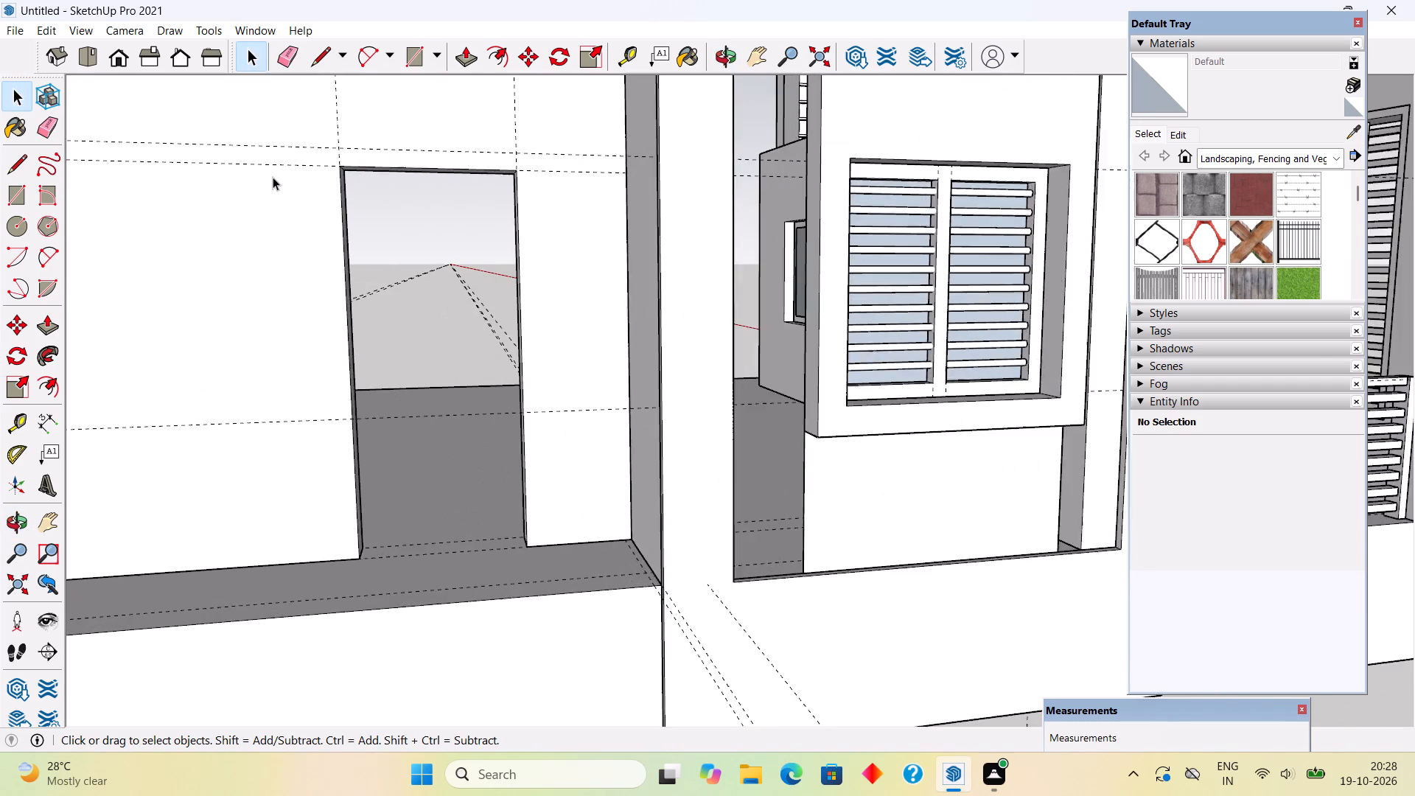
{"action": "scroll", "coordinate": [273, 177], "scroll_direction": "up", "scroll_amount": 2}
{"action": "key", "text": "r"}
{"action": "left_click", "coordinate": [344, 166]}
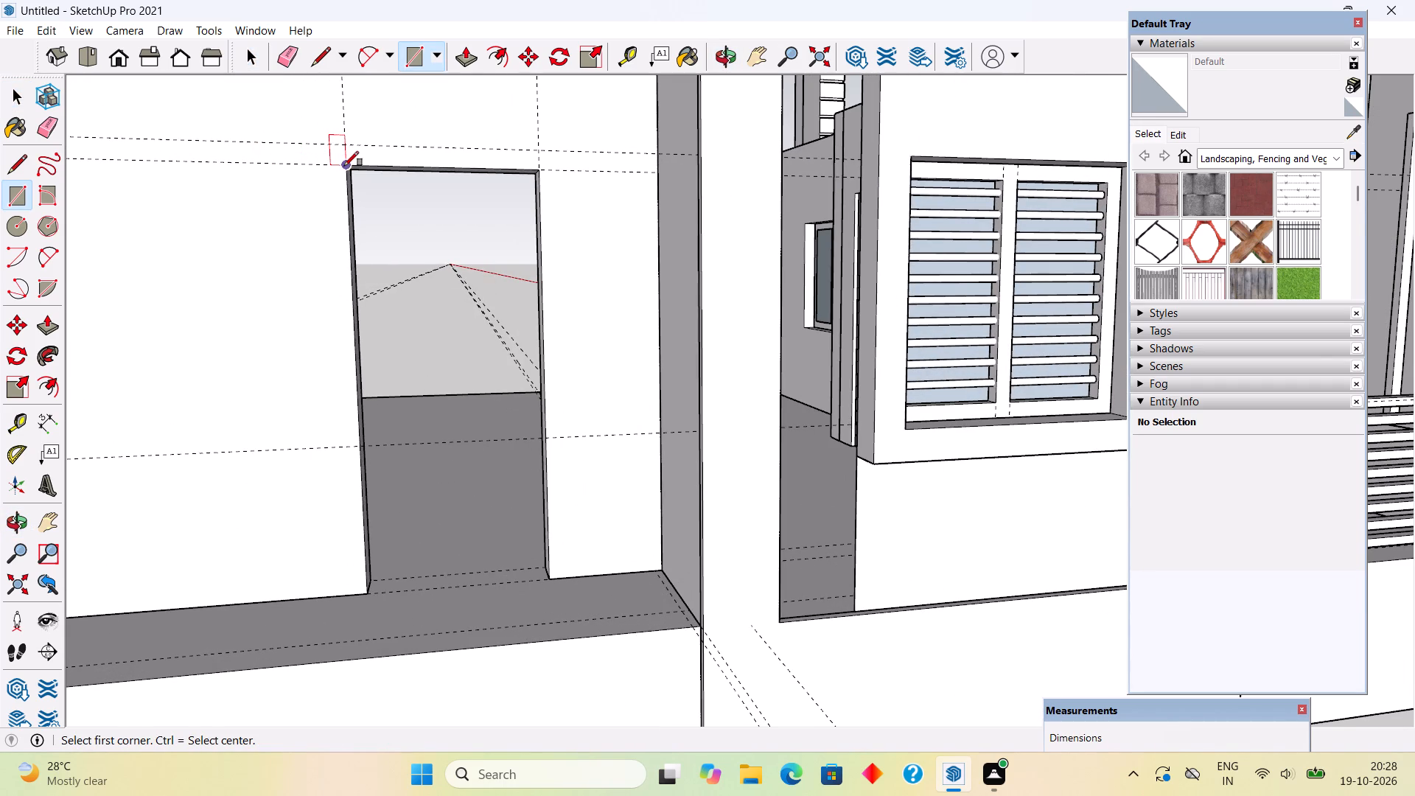
{"action": "left_click", "coordinate": [551, 575]}
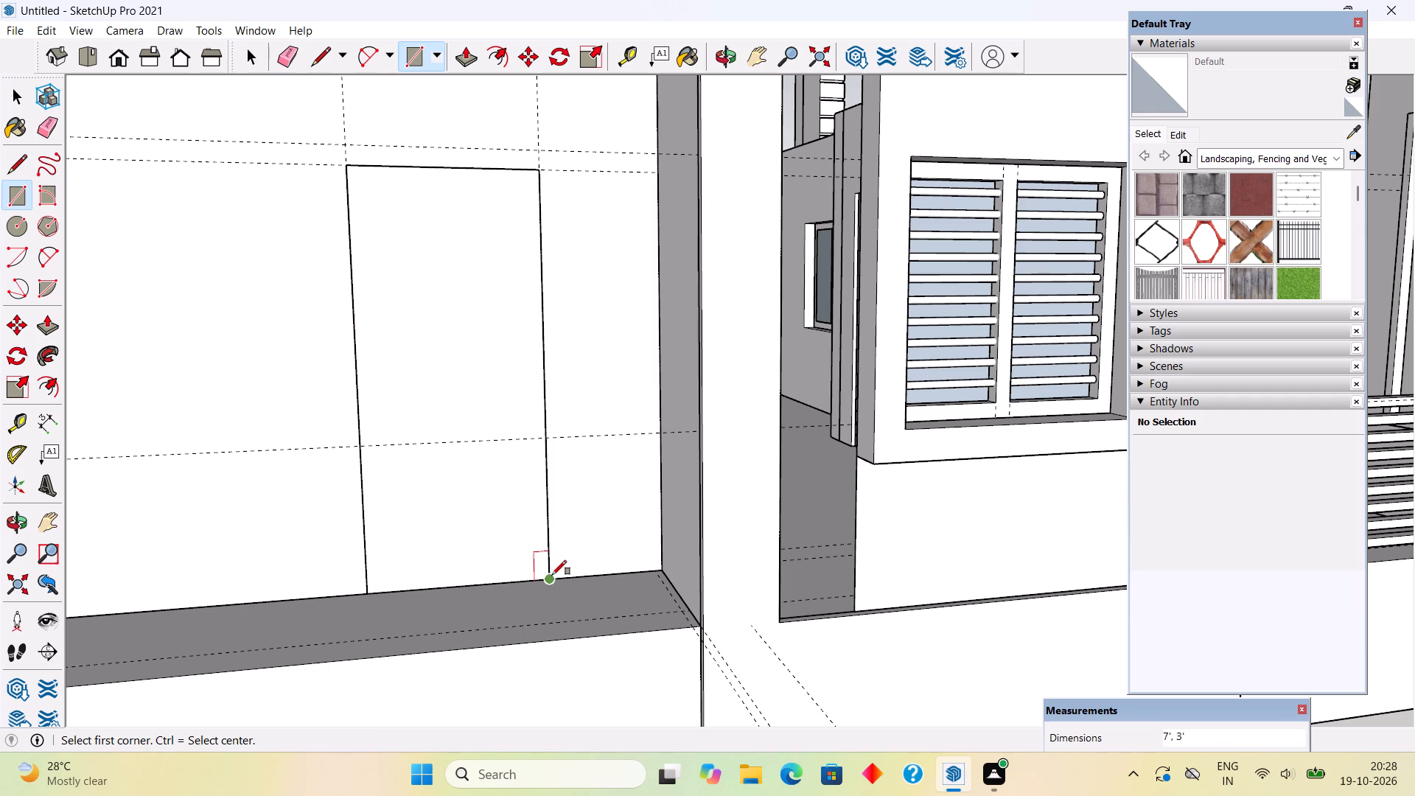
Offset the doorway rectangle 3" inward and delete the inner face, leaving a door frame outline.
{"action": "key", "text": "f"}
{"action": "left_click", "coordinate": [495, 570]}
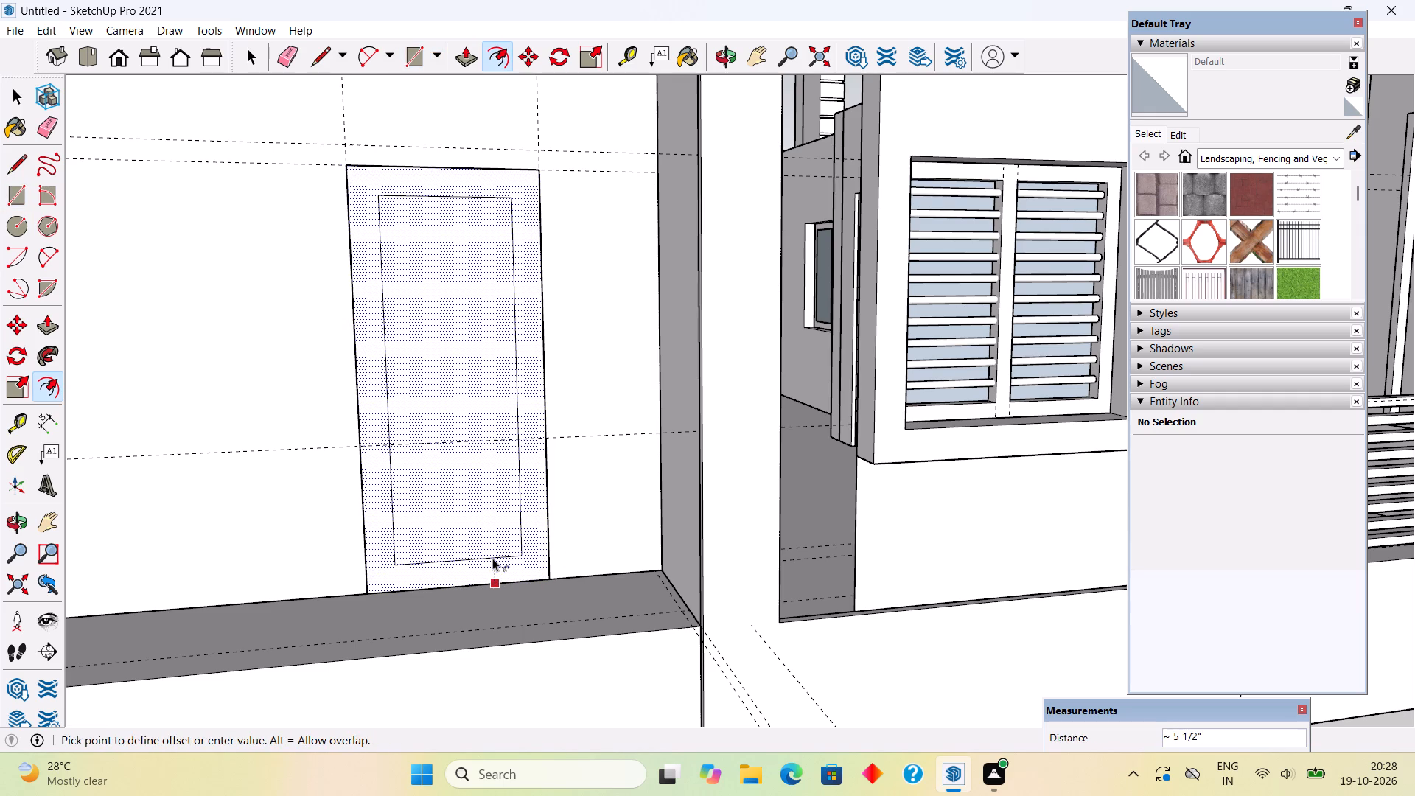
{"action": "type", "text": "3\""}
{"action": "key", "text": "Return"}
{"action": "key", "text": "space"}
{"action": "left_click", "coordinate": [492, 556]}
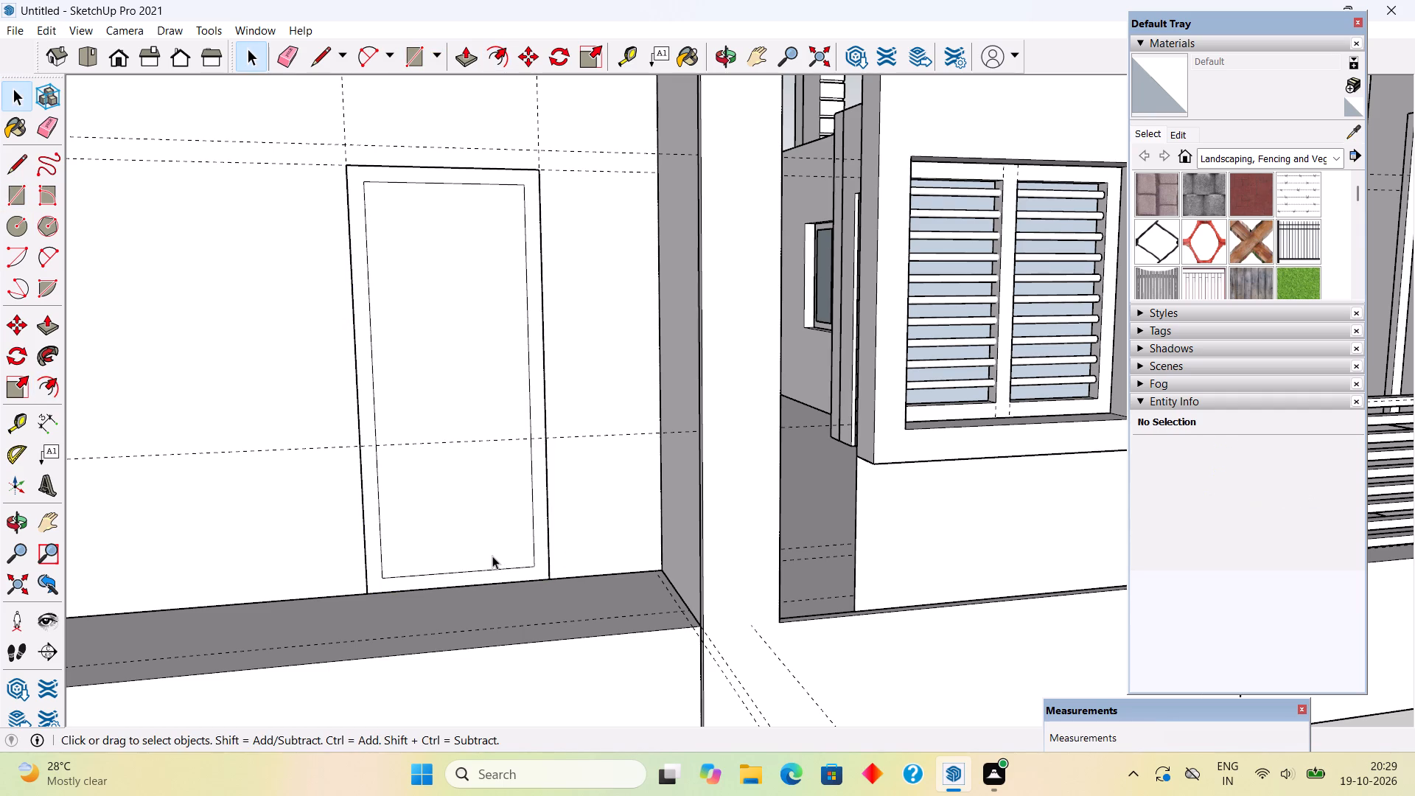
{"action": "key", "text": "Delete"}
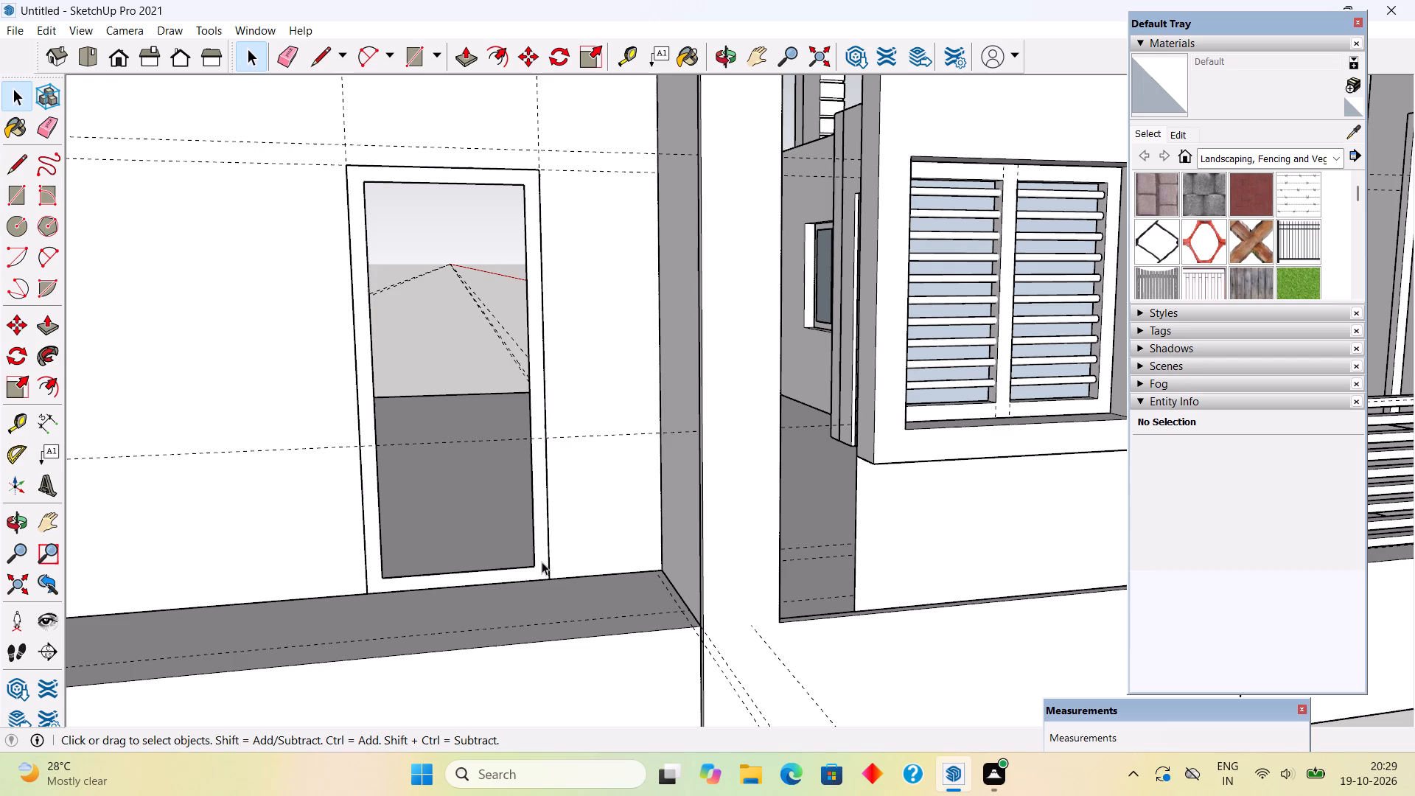
Extrude the door frame face outward 3".
{"action": "left_click", "coordinate": [542, 562]}
{"action": "key", "text": "p"}
{"action": "left_click", "coordinate": [542, 562]}
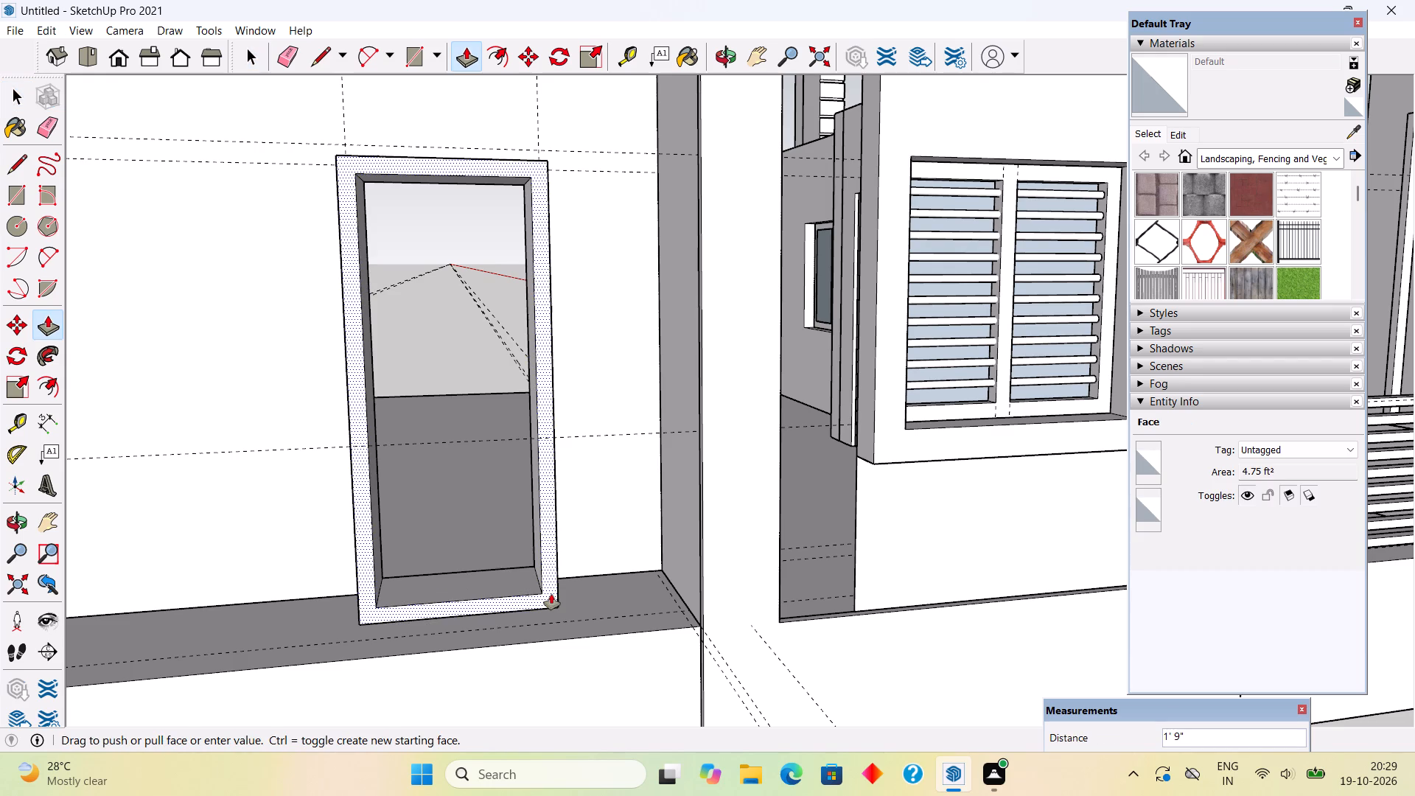
{"action": "type", "text": "3\""}
{"action": "key", "text": "Return"}
{"action": "key", "text": "space"}
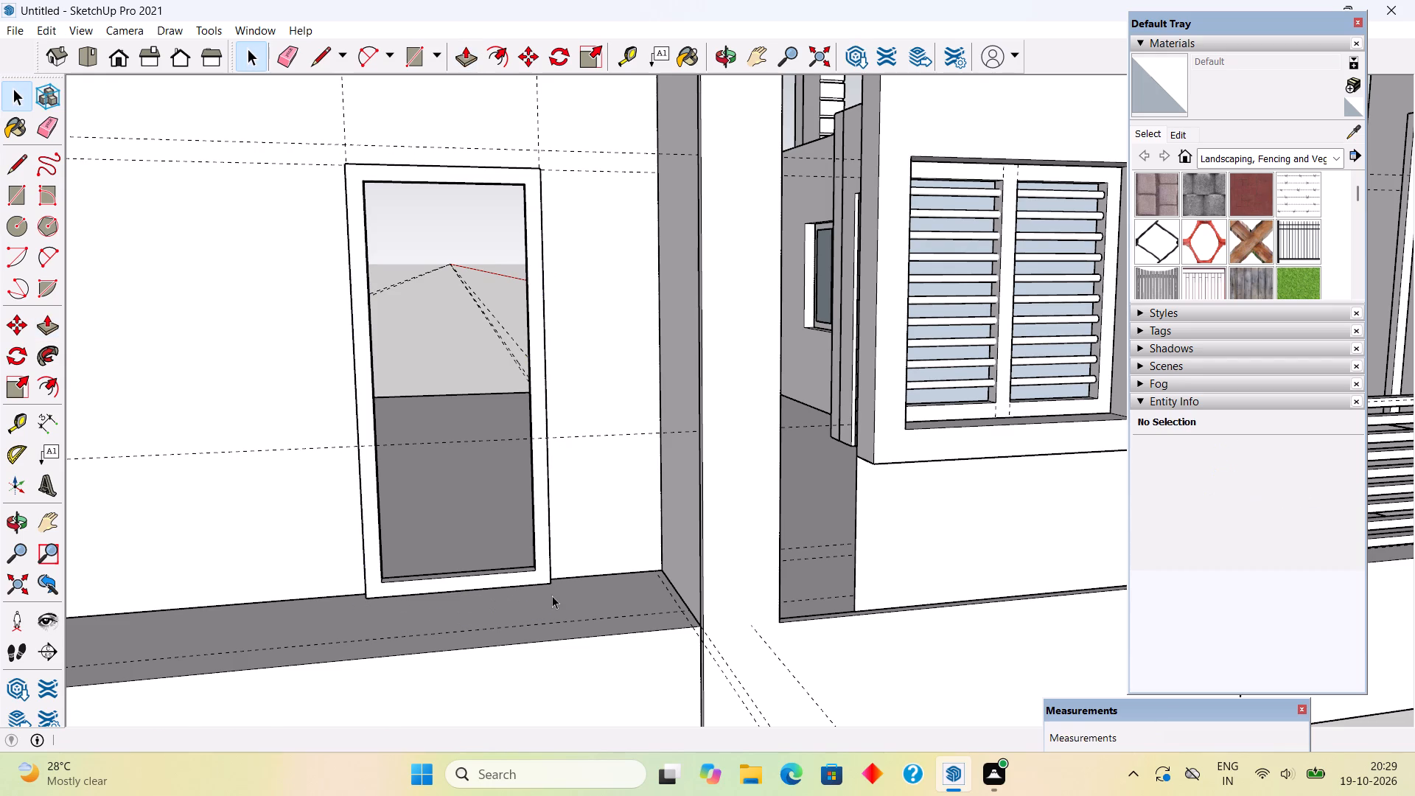
Make the whole extruded door frame a group.
{"action": "triple_click", "coordinate": [507, 580]}
{"action": "left_click", "coordinate": [507, 580]}
{"action": "right_click", "coordinate": [507, 580]}
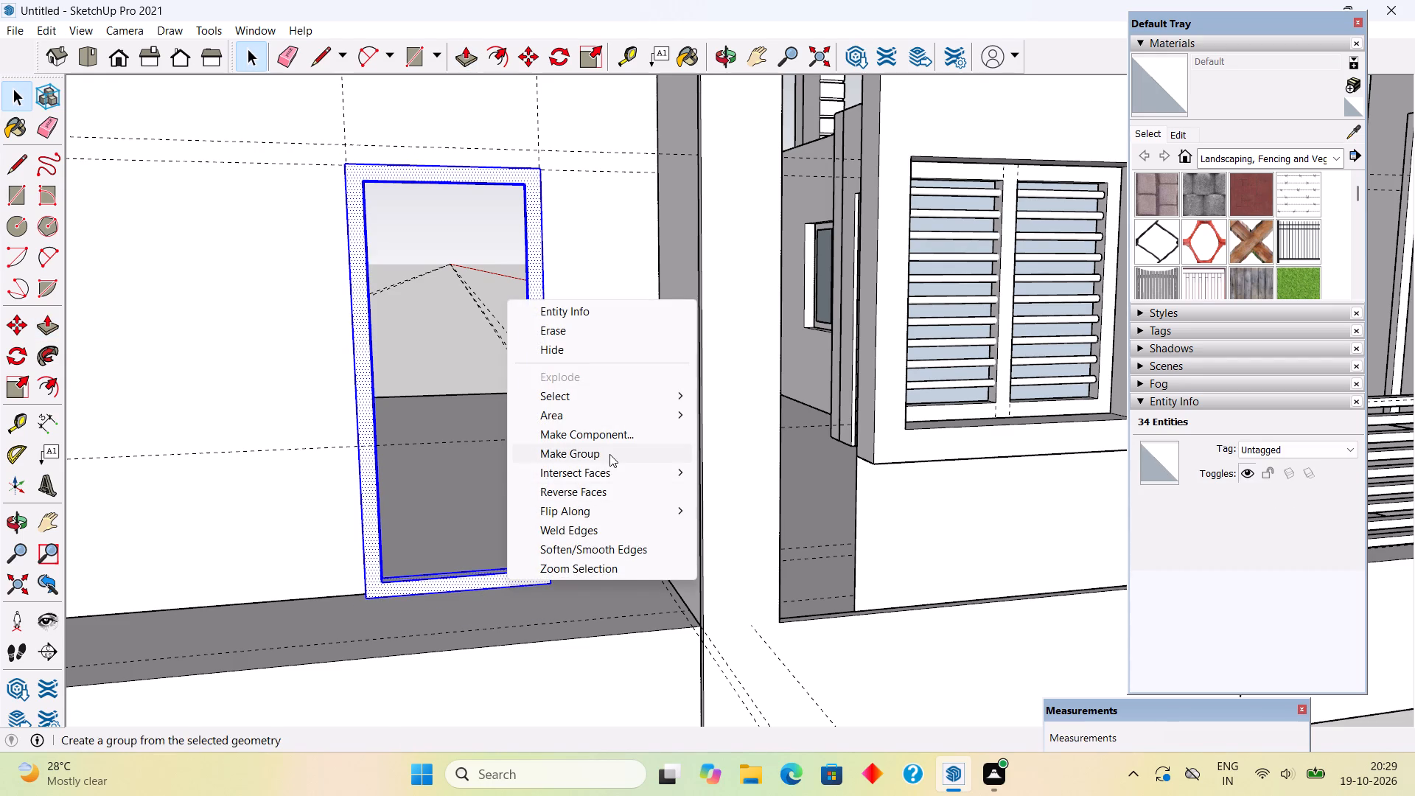
{"action": "left_click", "coordinate": [609, 453]}
{"action": "left_click", "coordinate": [399, 296]}
Move the door frame group 3" into the doorway so its front is flush with the wall face.
{"action": "middle_click_drag", "start_coordinate": [385, 584], "coordinate": [643, 573]}
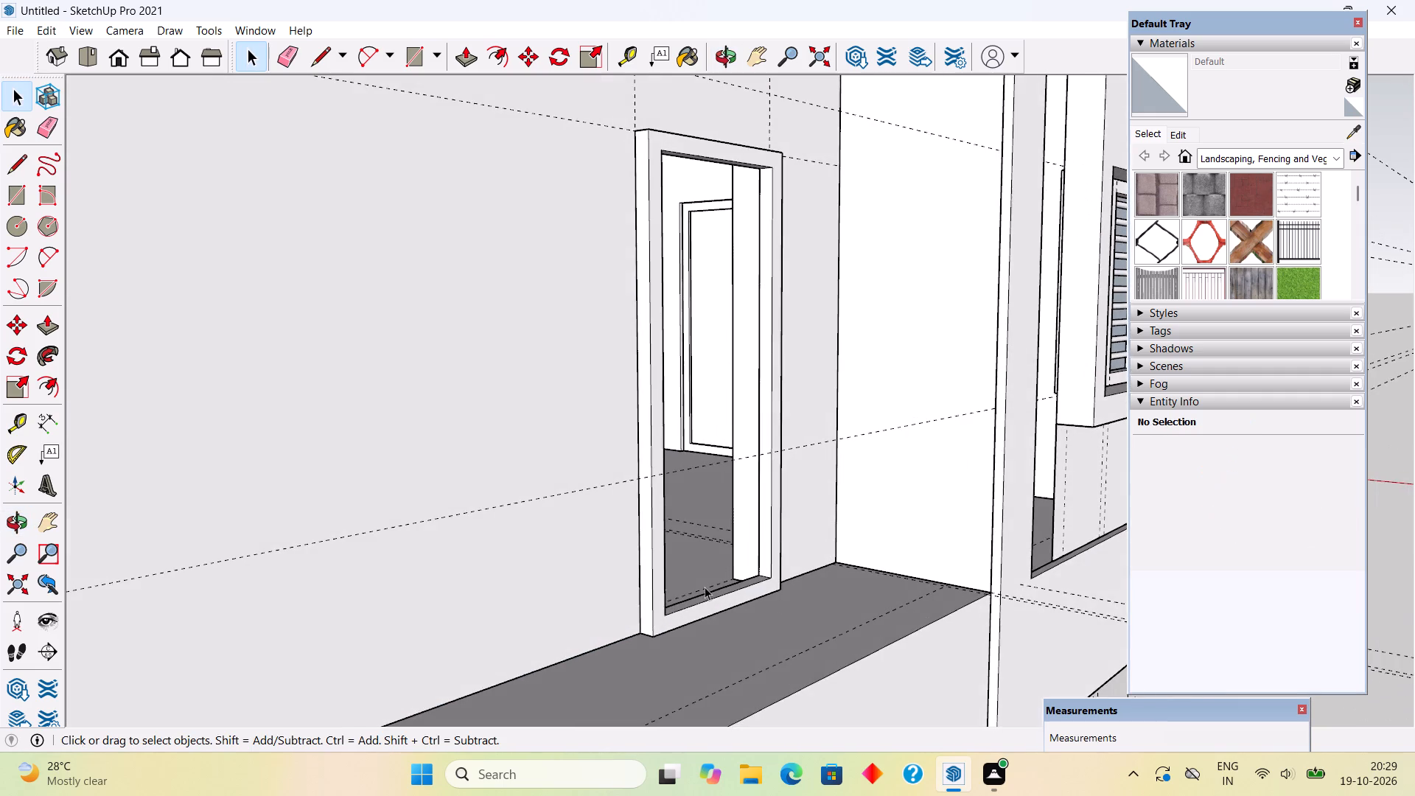
{"action": "scroll", "coordinate": [780, 598], "scroll_direction": "up", "scroll_amount": 10}
{"action": "left_click", "coordinate": [760, 563]}
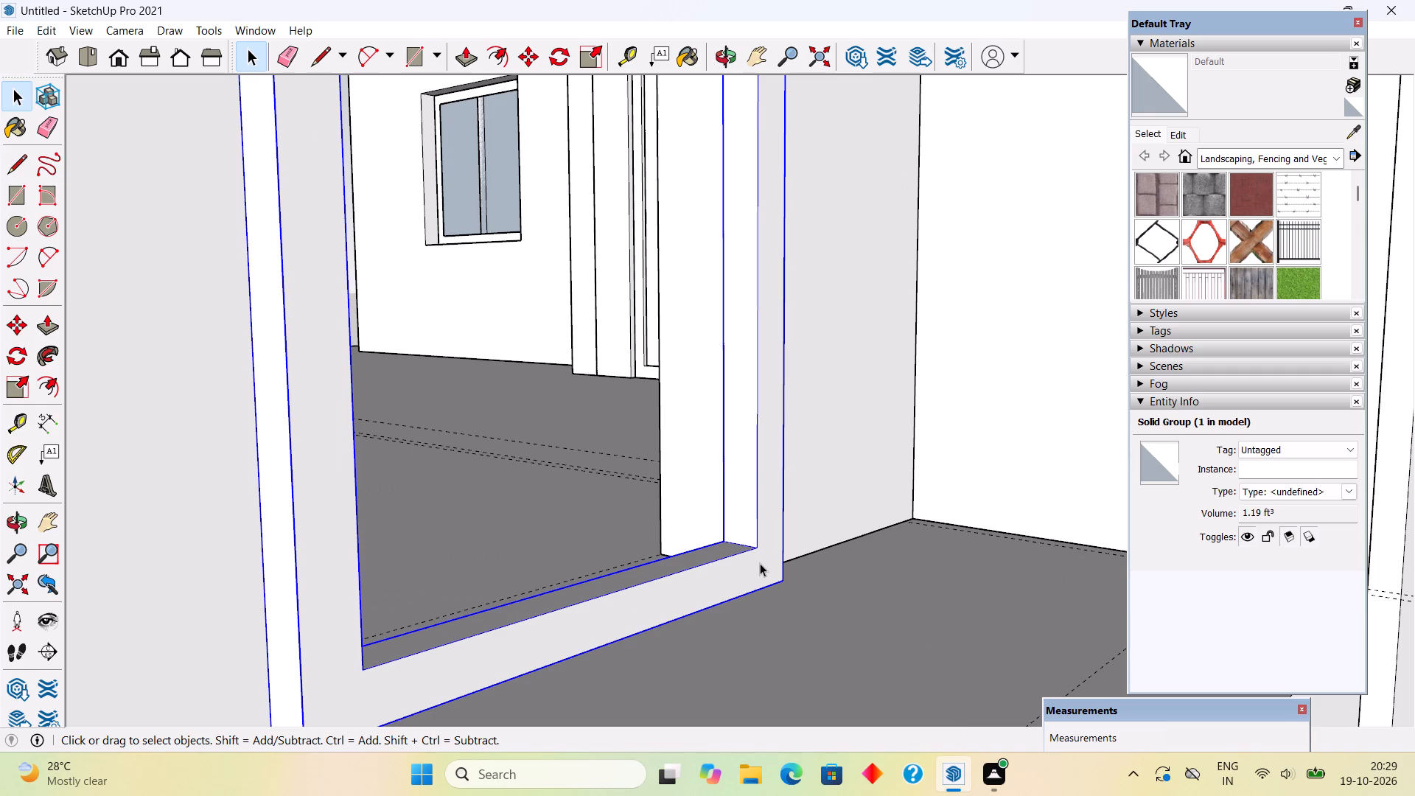
{"action": "key", "text": "m"}
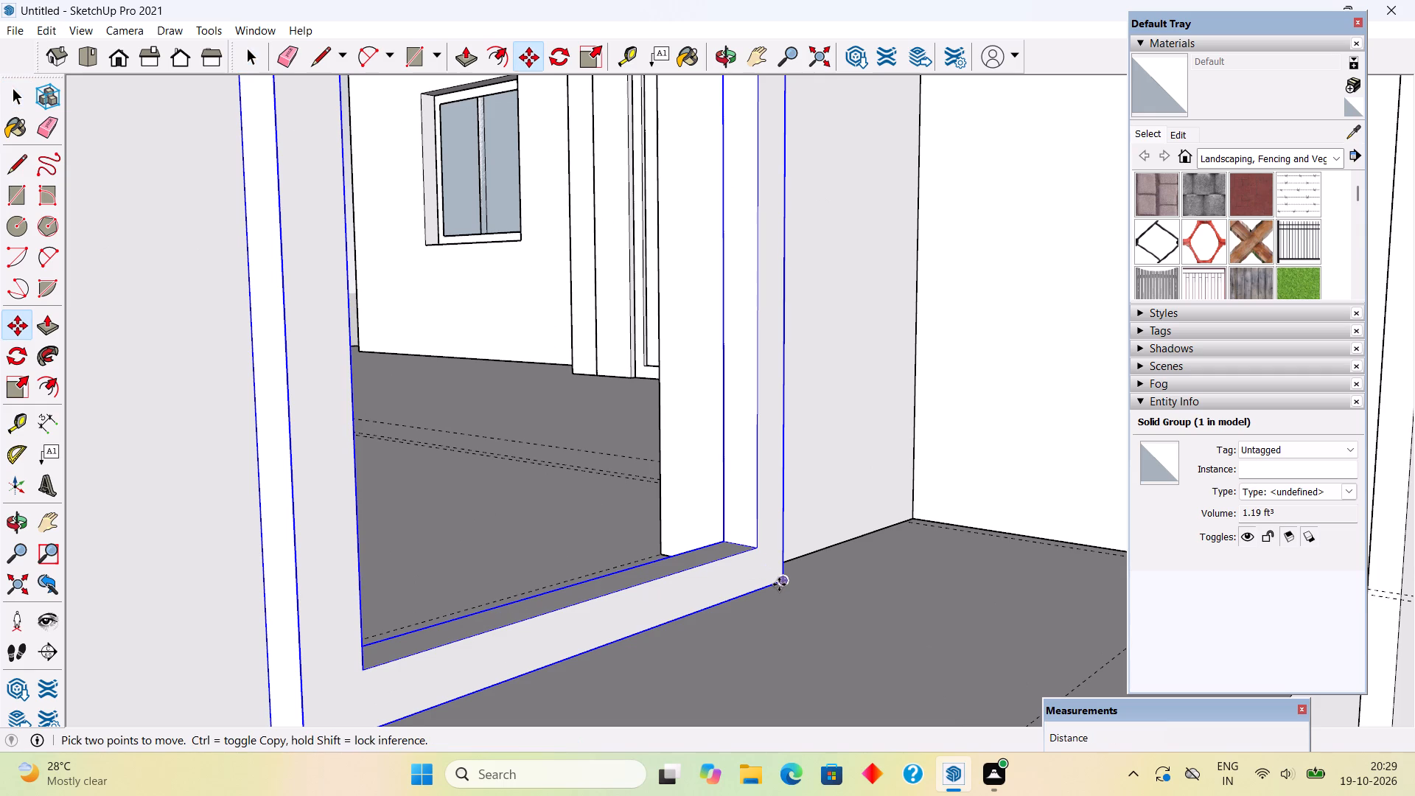
{"action": "left_click", "coordinate": [779, 584]}
{"action": "scroll", "coordinate": [737, 577], "scroll_direction": "up", "scroll_amount": 3}
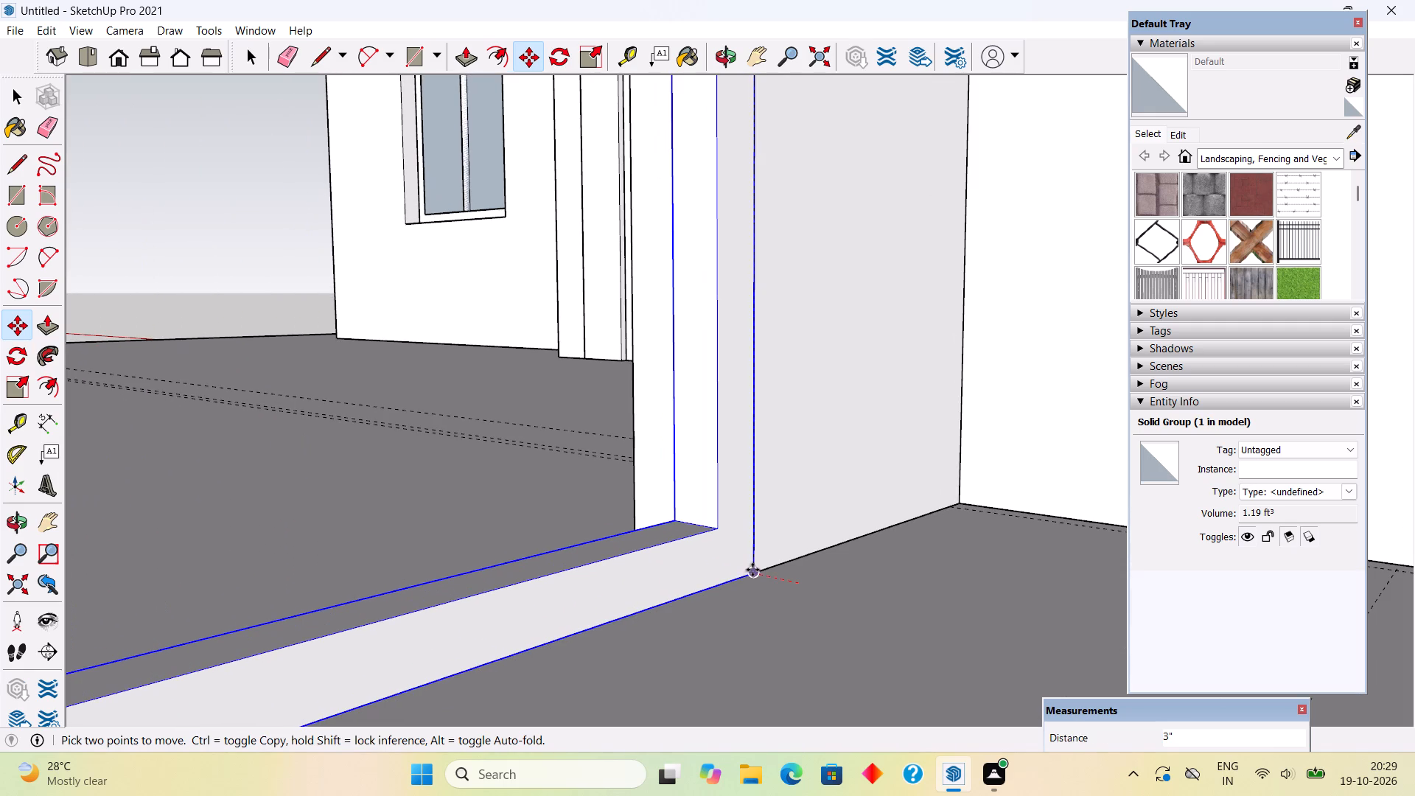
{"action": "left_click", "coordinate": [754, 570]}
{"action": "left_click", "coordinate": [754, 570]}
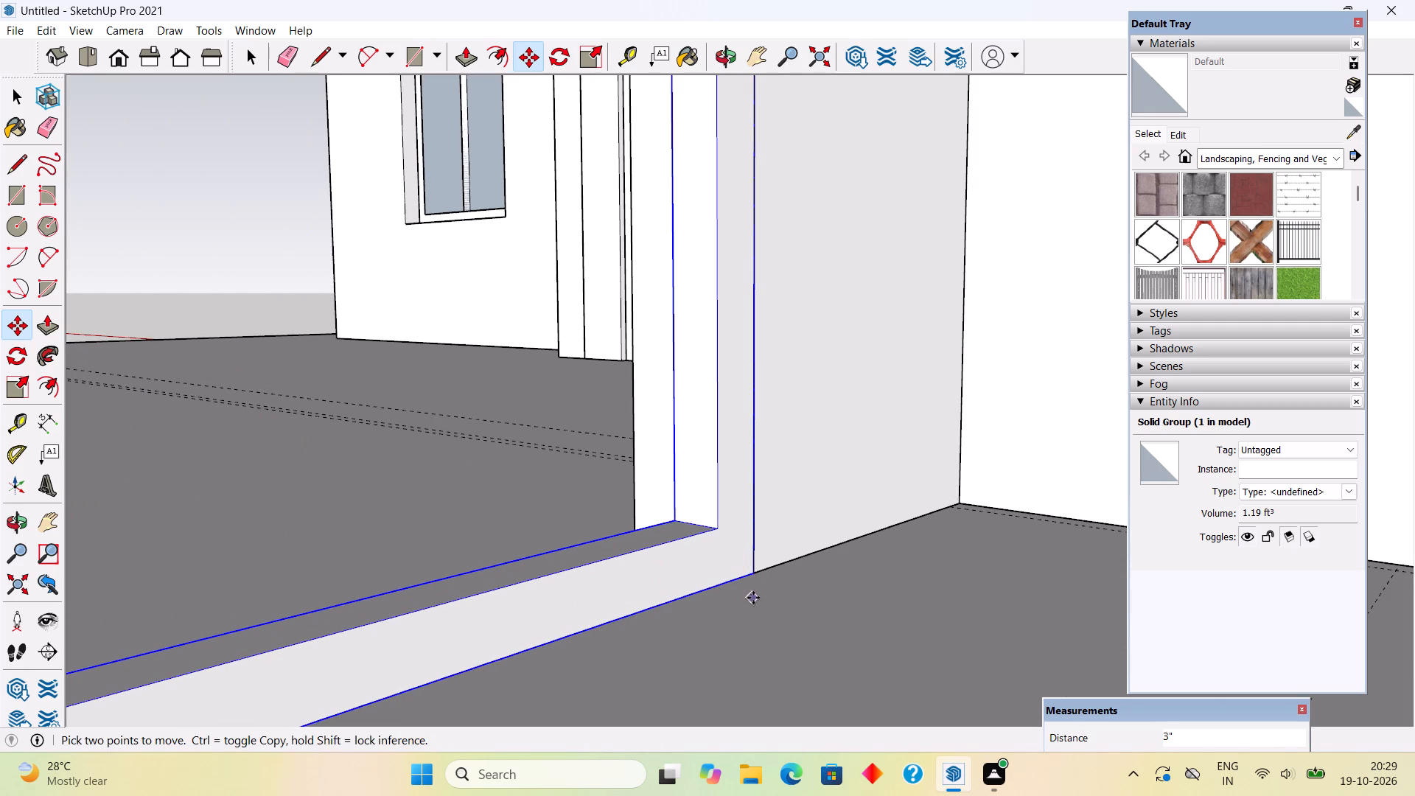
Recess the door frame group another 1" into the doorway.
{"action": "left_click", "coordinate": [753, 571]}
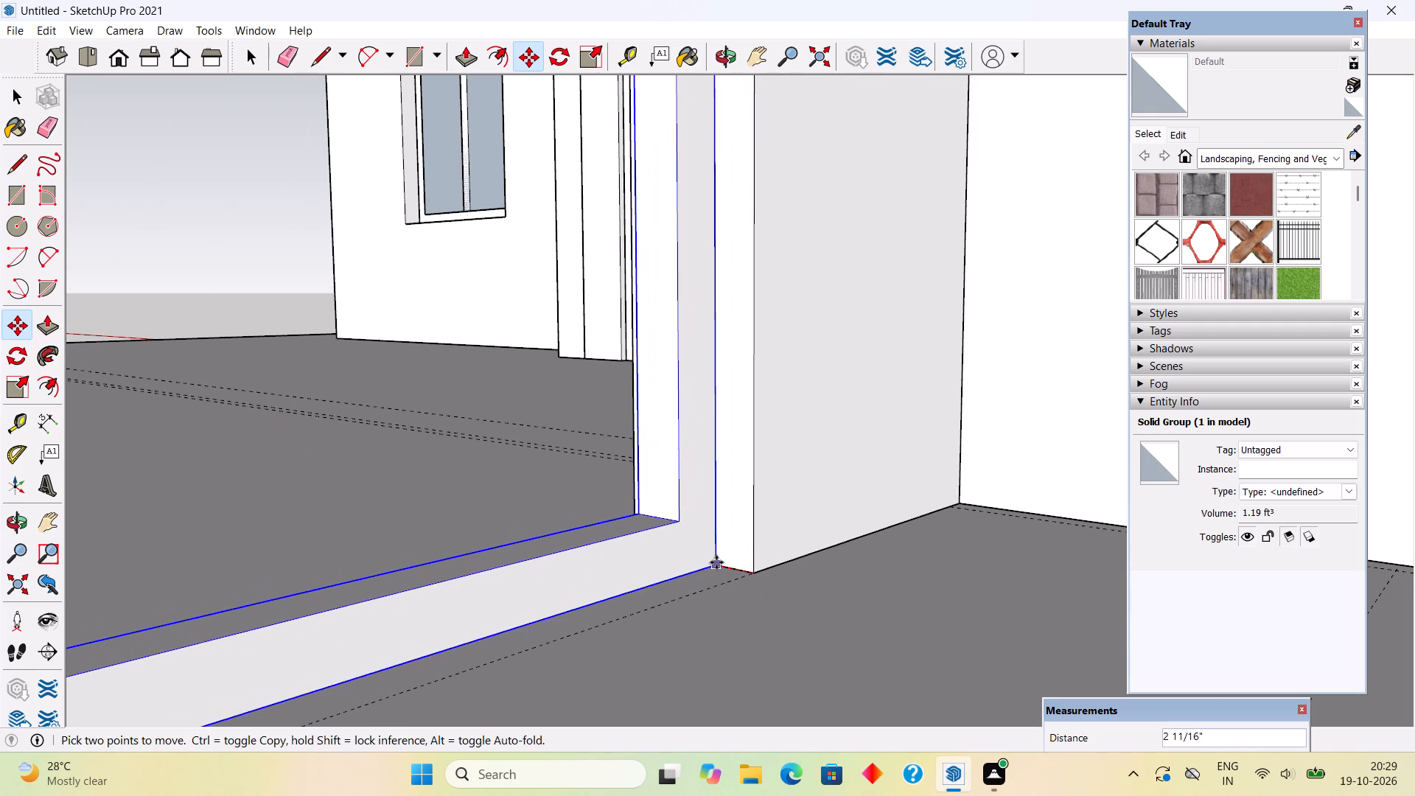
{"action": "type", "text": "1\""}
{"action": "key", "text": "Return"}
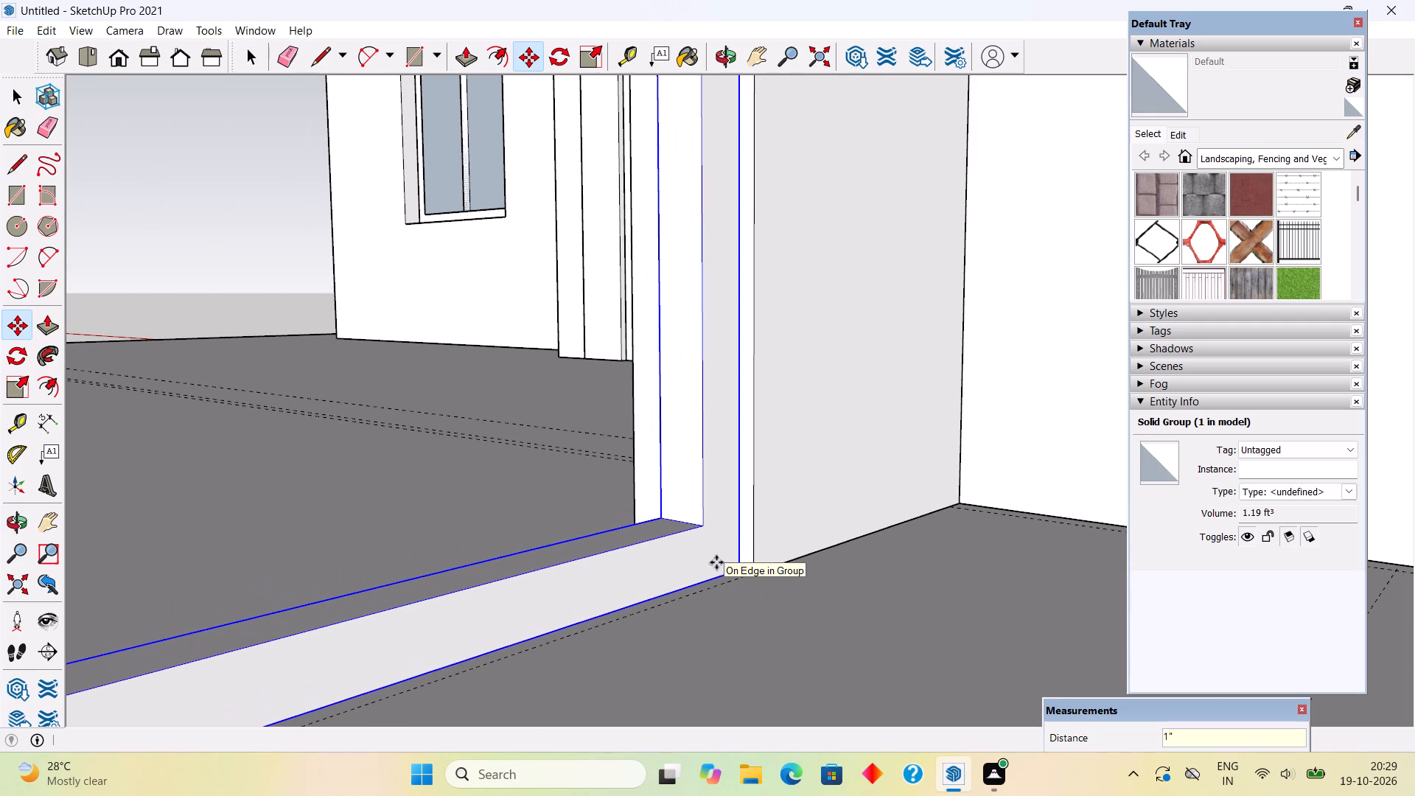
{"action": "key", "text": "space"}
{"action": "left_click", "coordinate": [231, 144]}
Draw a 6' 6" by 2' 6" rectangle filling the opening inside the door frame.
{"action": "scroll", "coordinate": [232, 142], "scroll_direction": "down", "scroll_amount": 7}
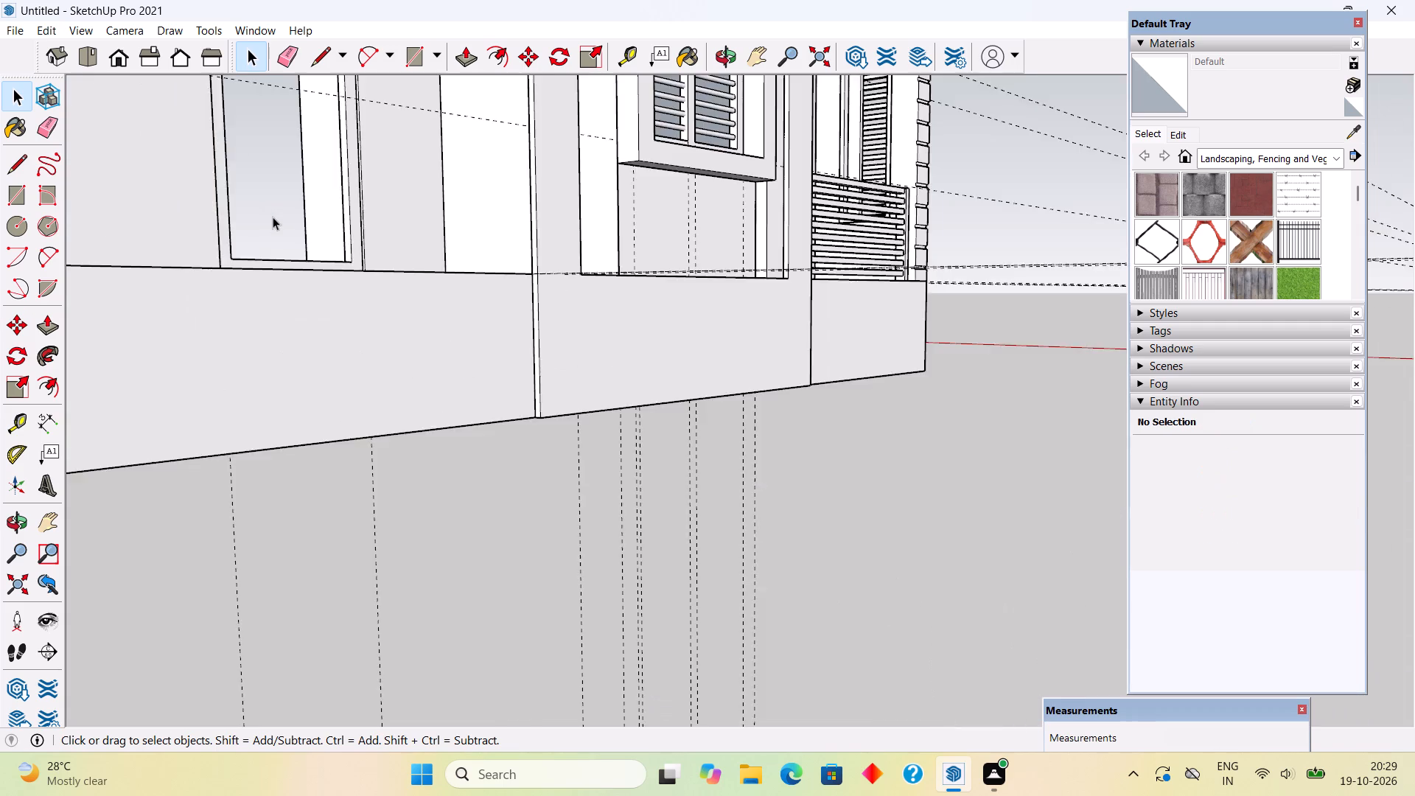
{"action": "scroll", "coordinate": [273, 220], "scroll_direction": "down", "scroll_amount": 5}
{"action": "middle_click_drag", "start_coordinate": [218, 277], "coordinate": [90, 325]}
{"action": "scroll", "coordinate": [90, 325], "scroll_direction": "down", "scroll_amount": 5}
{"action": "scroll", "coordinate": [102, 184], "scroll_direction": "up", "scroll_amount": 2}
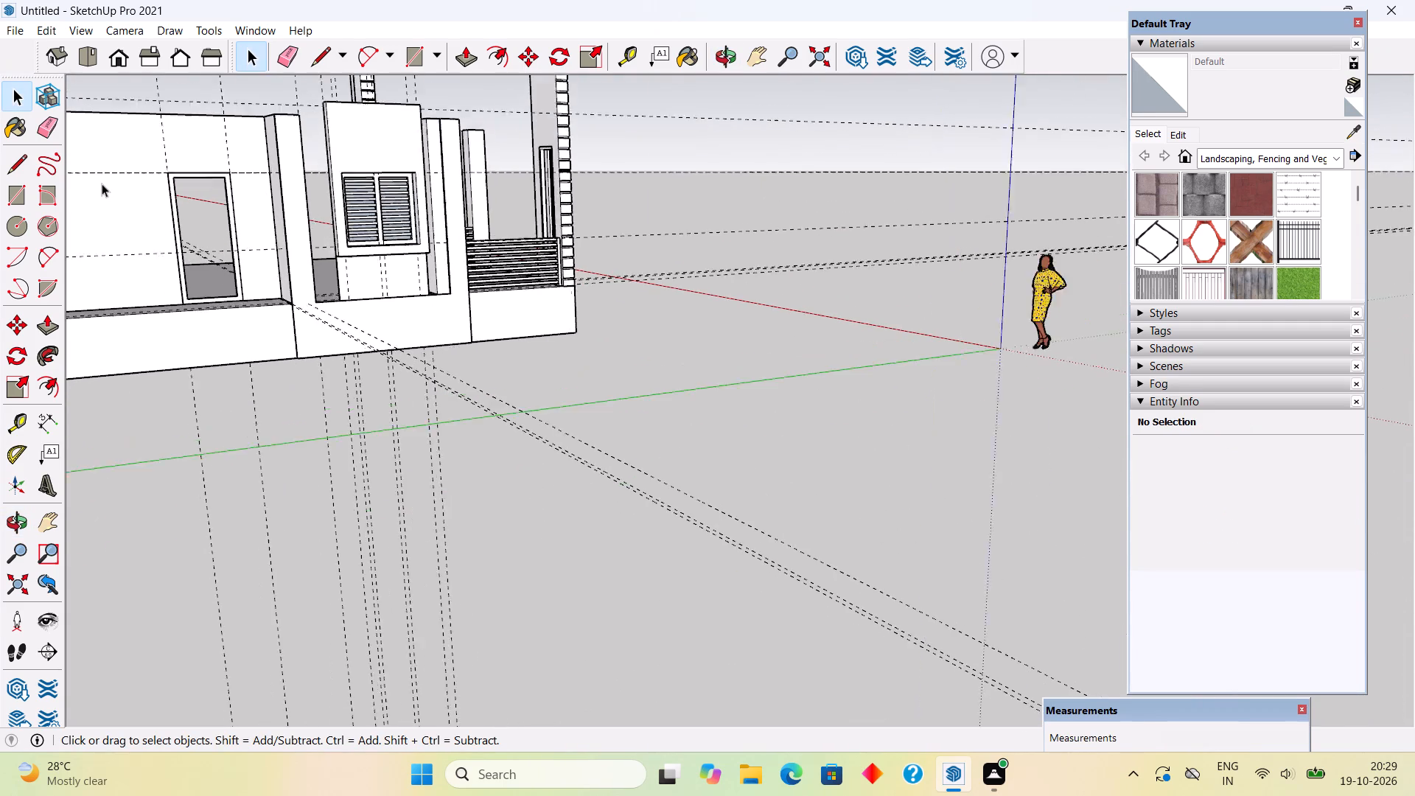
{"action": "scroll", "coordinate": [102, 184], "scroll_direction": "up", "scroll_amount": 10}
{"action": "scroll", "coordinate": [177, 182], "scroll_direction": "up", "scroll_amount": 2}
{"action": "middle_click_drag", "start_coordinate": [193, 199], "coordinate": [134, 182]}
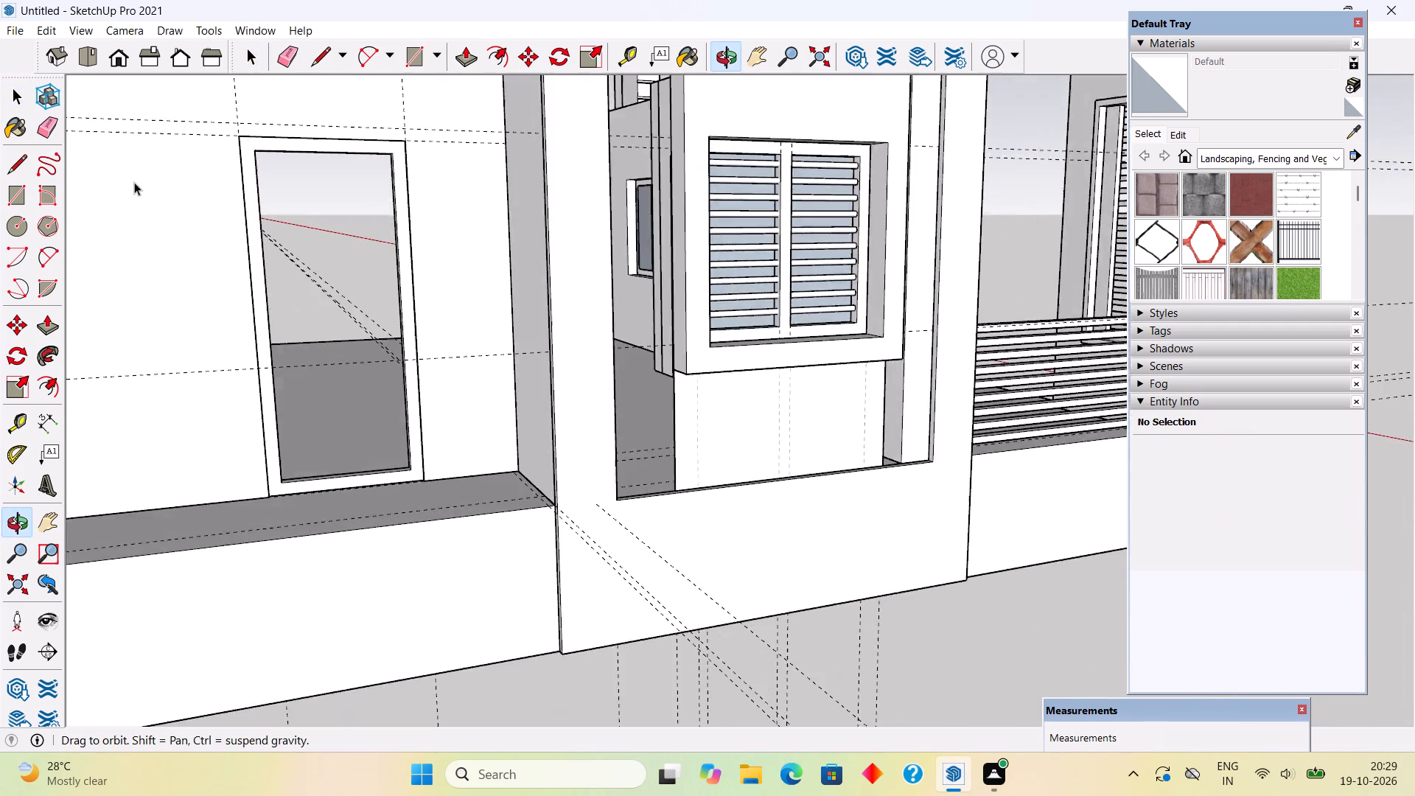
{"action": "middle_click_drag", "start_coordinate": [134, 182], "coordinate": [135, 182]}
{"action": "scroll", "coordinate": [134, 182], "scroll_direction": "up", "scroll_amount": 5}
{"action": "scroll", "coordinate": [208, 161], "scroll_direction": "up", "scroll_amount": 1}
{"action": "key", "text": "r"}
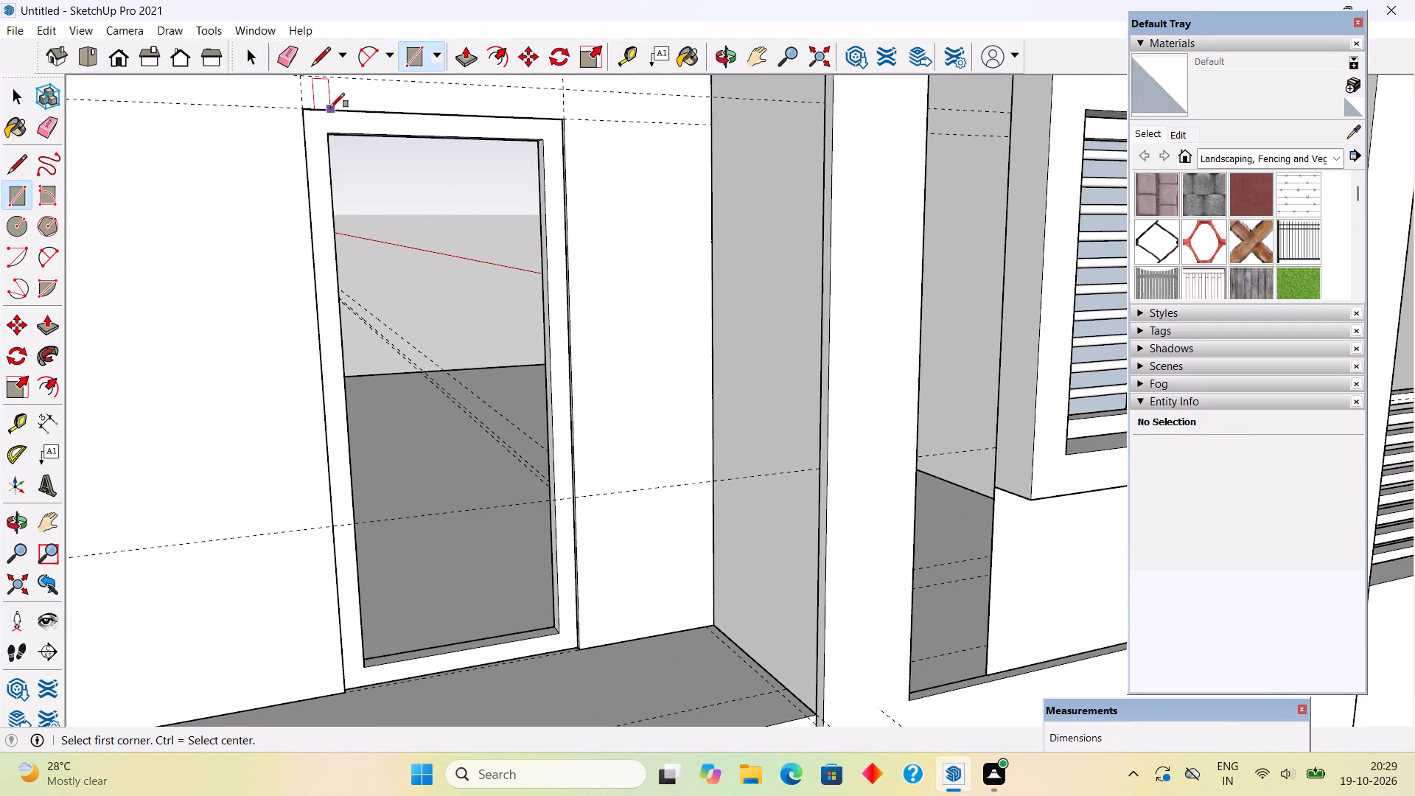
{"action": "left_click", "coordinate": [325, 136]}
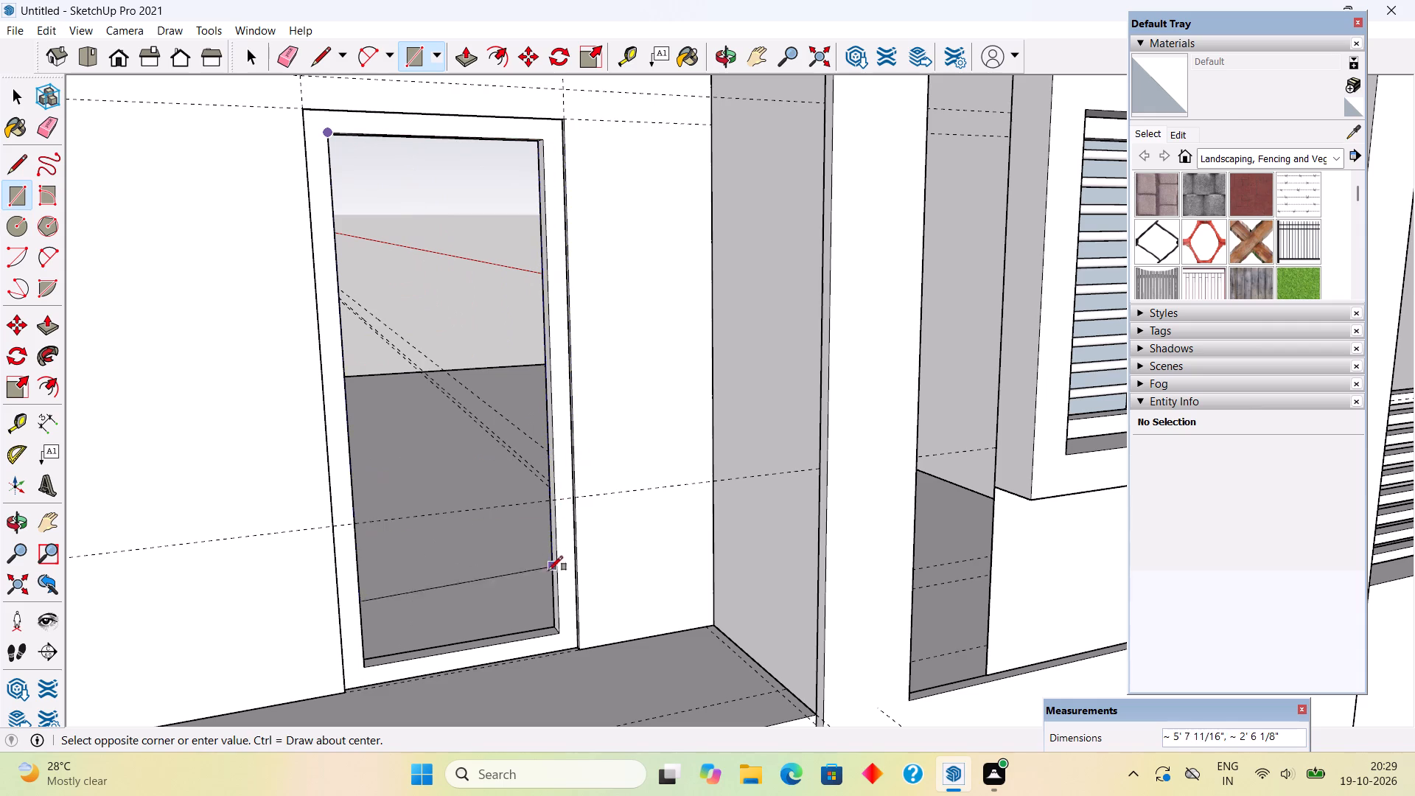
{"action": "left_click", "coordinate": [557, 638]}
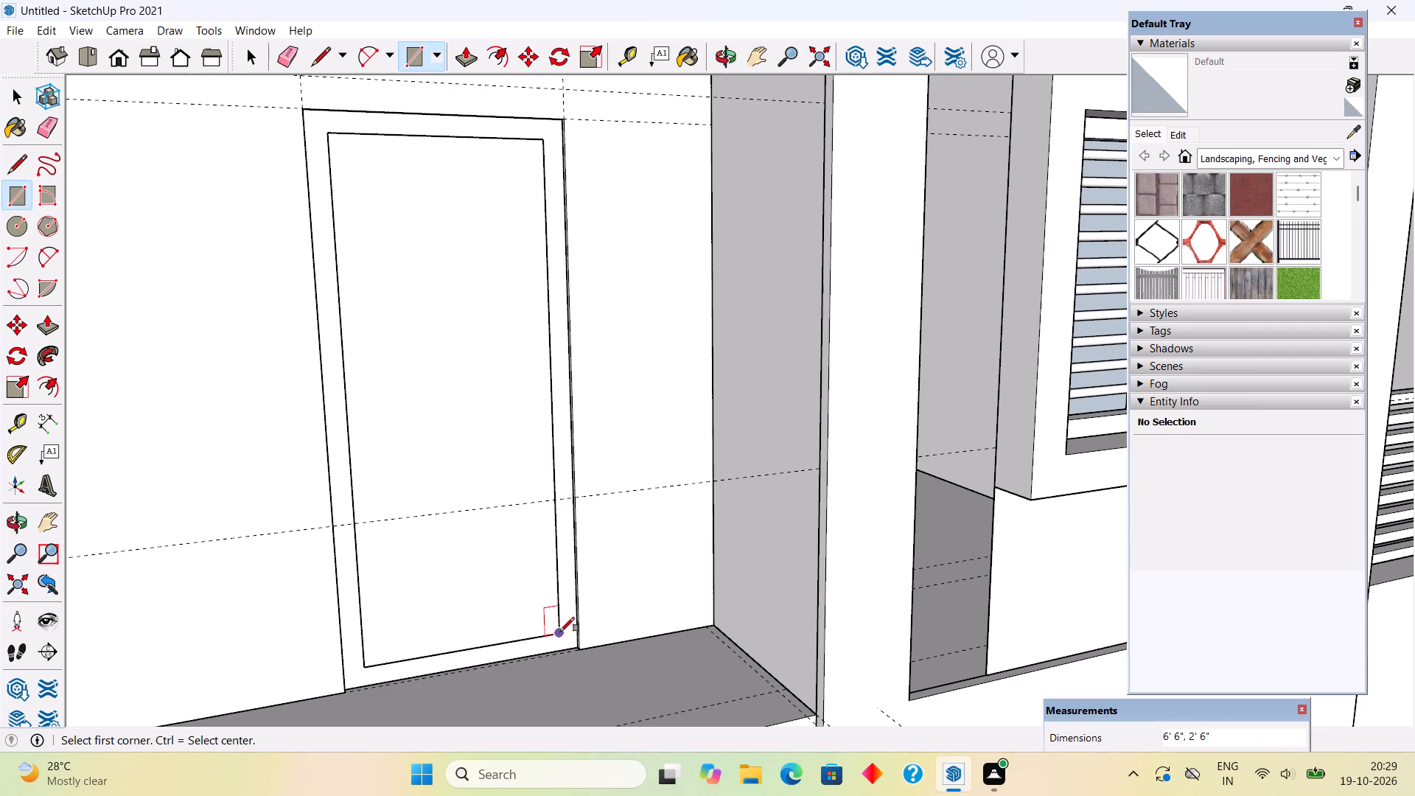
Extrude the door panel face outward 2".
{"action": "key", "text": "p"}
{"action": "left_click", "coordinate": [520, 567]}
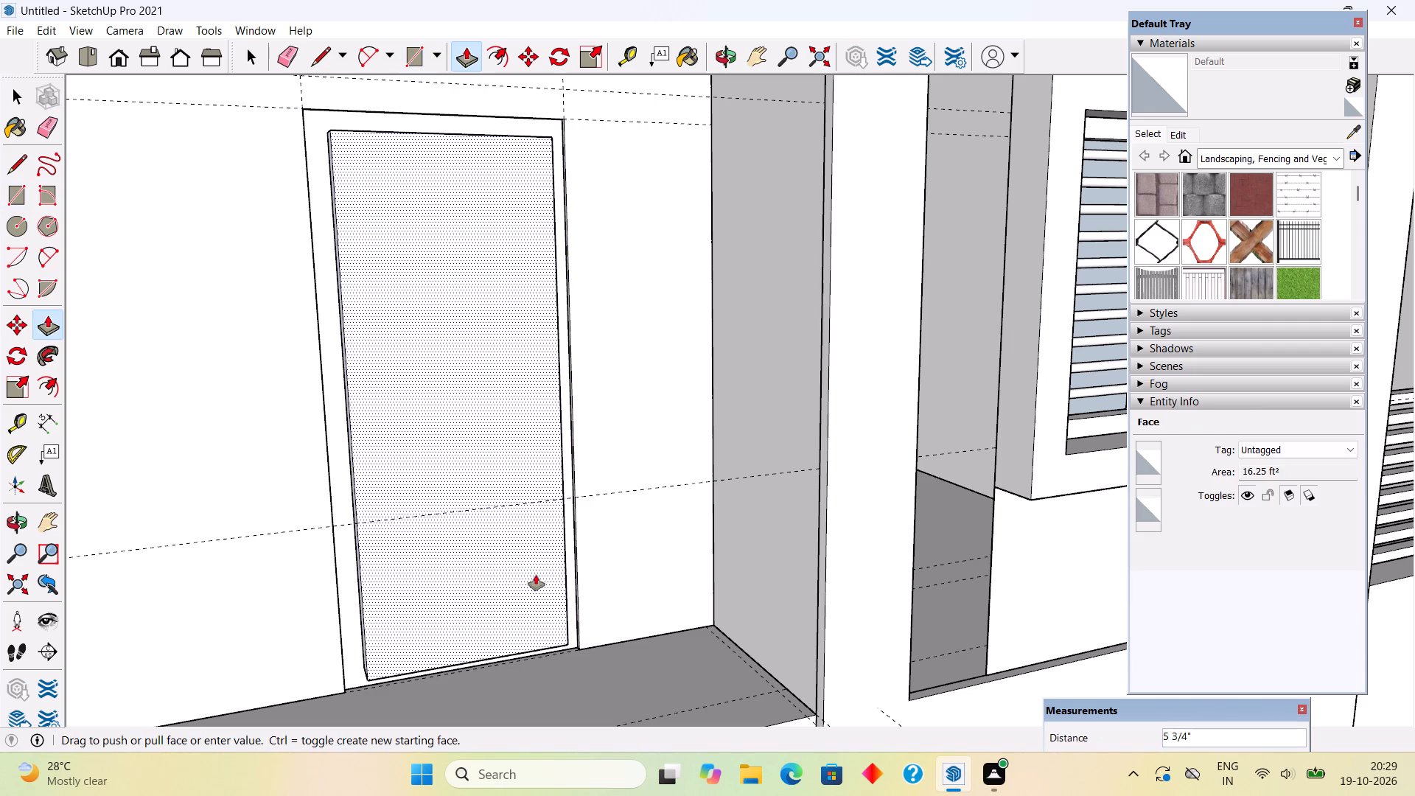
{"action": "type", "text": "2\""}
{"action": "key", "text": "Return"}
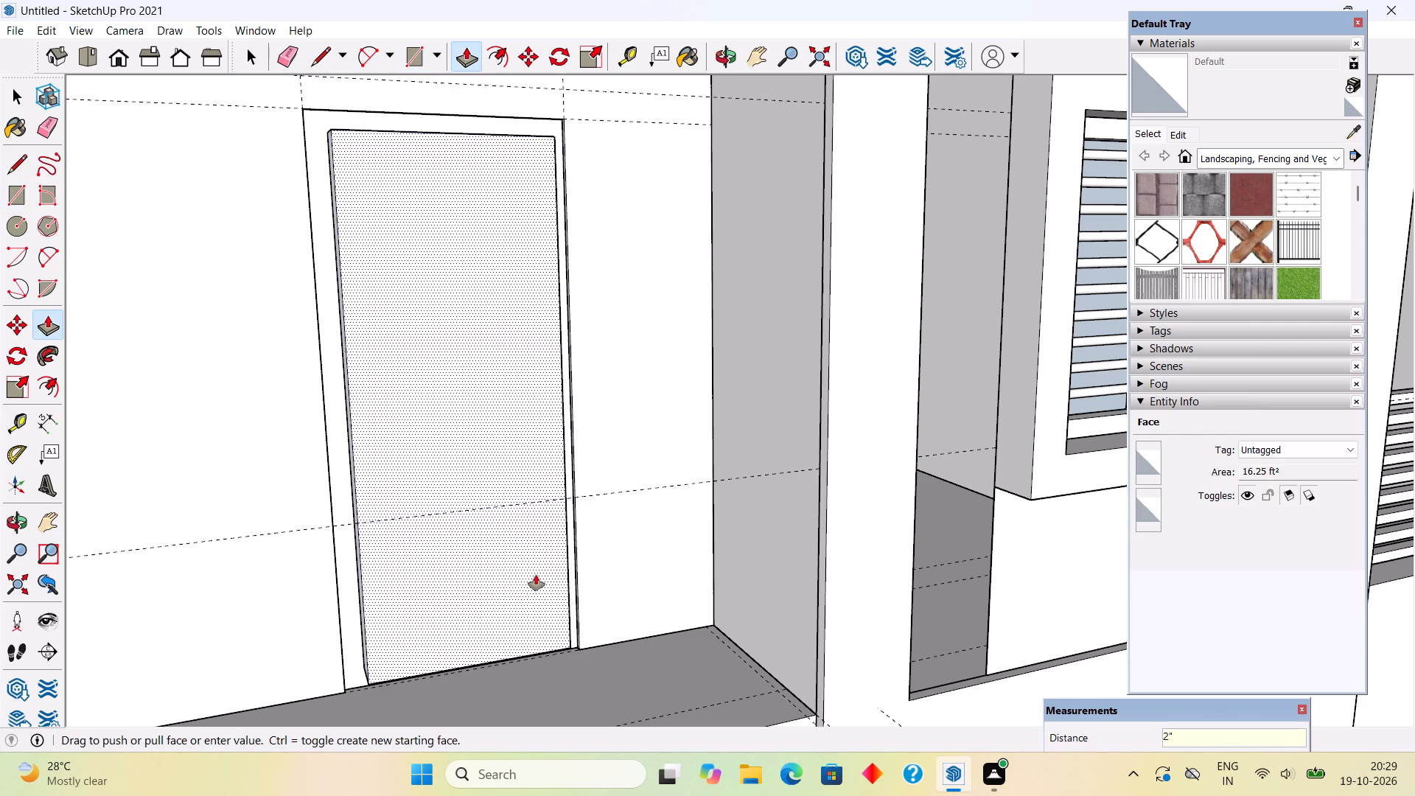
{"action": "key", "text": "space"}
Make the whole extruded door panel a group.
{"action": "middle_click_drag", "start_coordinate": [436, 504], "coordinate": [534, 491]}
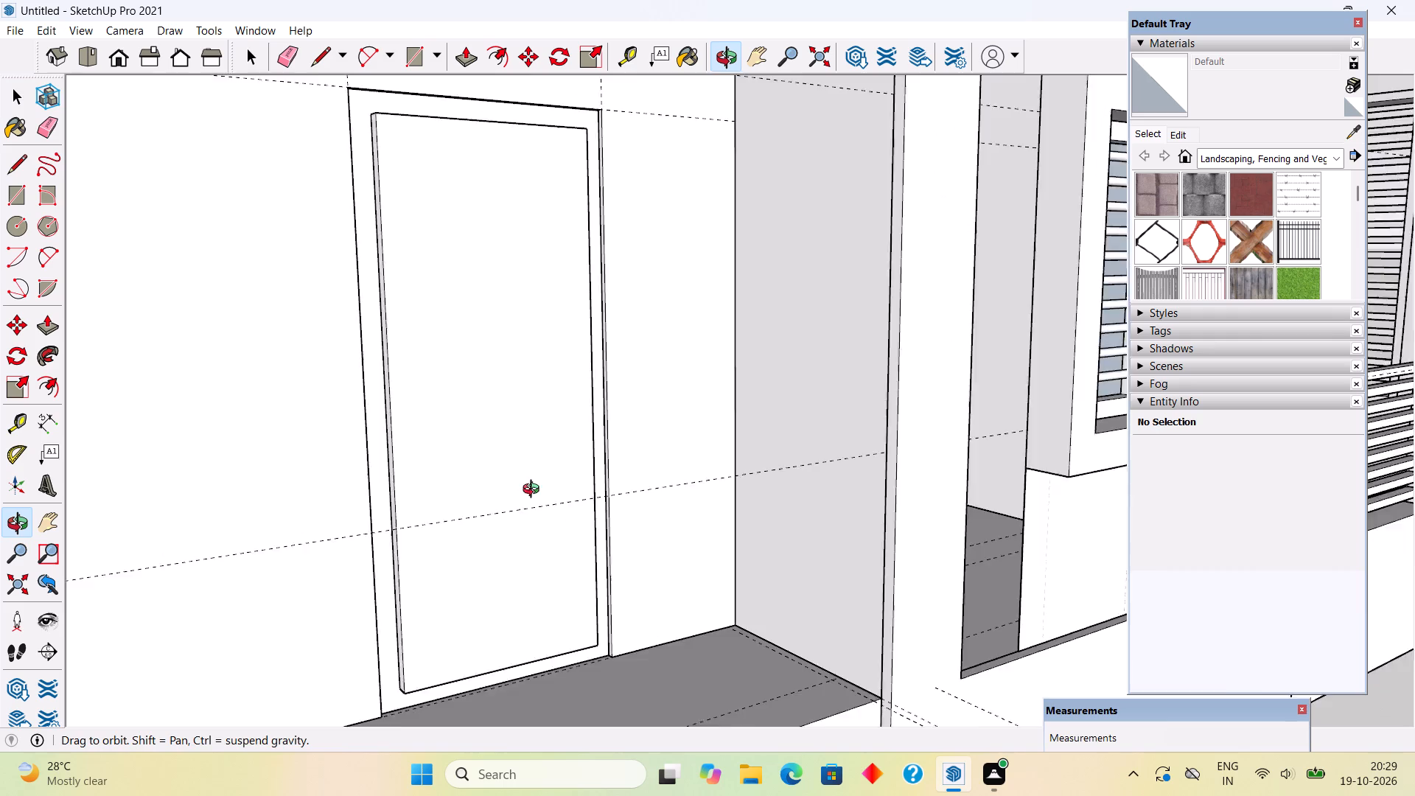
{"action": "middle_click_drag", "start_coordinate": [534, 491], "coordinate": [618, 489]}
{"action": "left_click", "coordinate": [565, 466]}
{"action": "triple_click", "coordinate": [567, 464]}
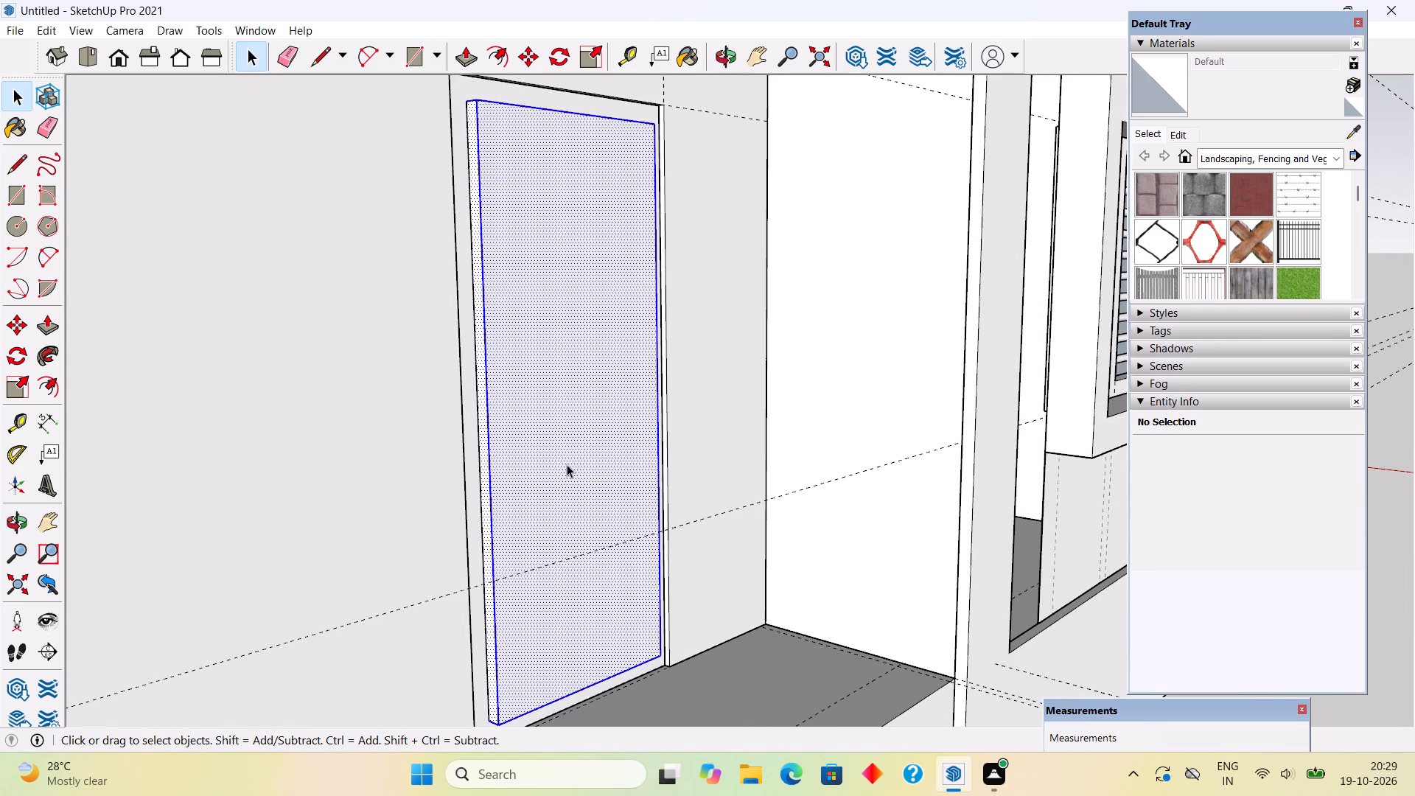
{"action": "double_click", "coordinate": [567, 464]}
{"action": "right_click", "coordinate": [567, 464]}
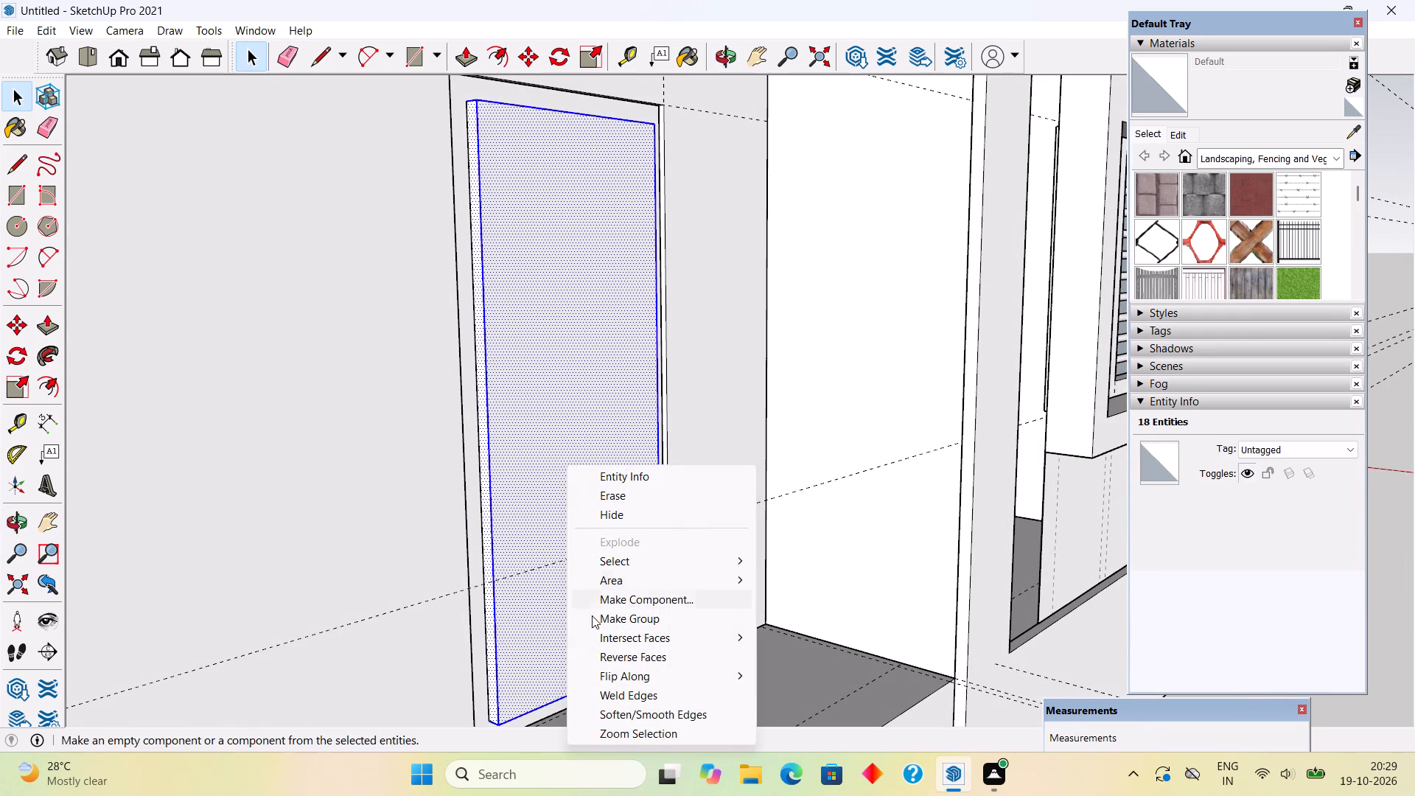
{"action": "left_click", "coordinate": [598, 625]}
Move the door panel group 2" back into the frame so its front is flush with the frame face.
{"action": "scroll", "coordinate": [596, 521], "scroll_direction": "down", "scroll_amount": 5}
{"action": "middle_click_drag", "start_coordinate": [548, 528], "coordinate": [473, 540]}
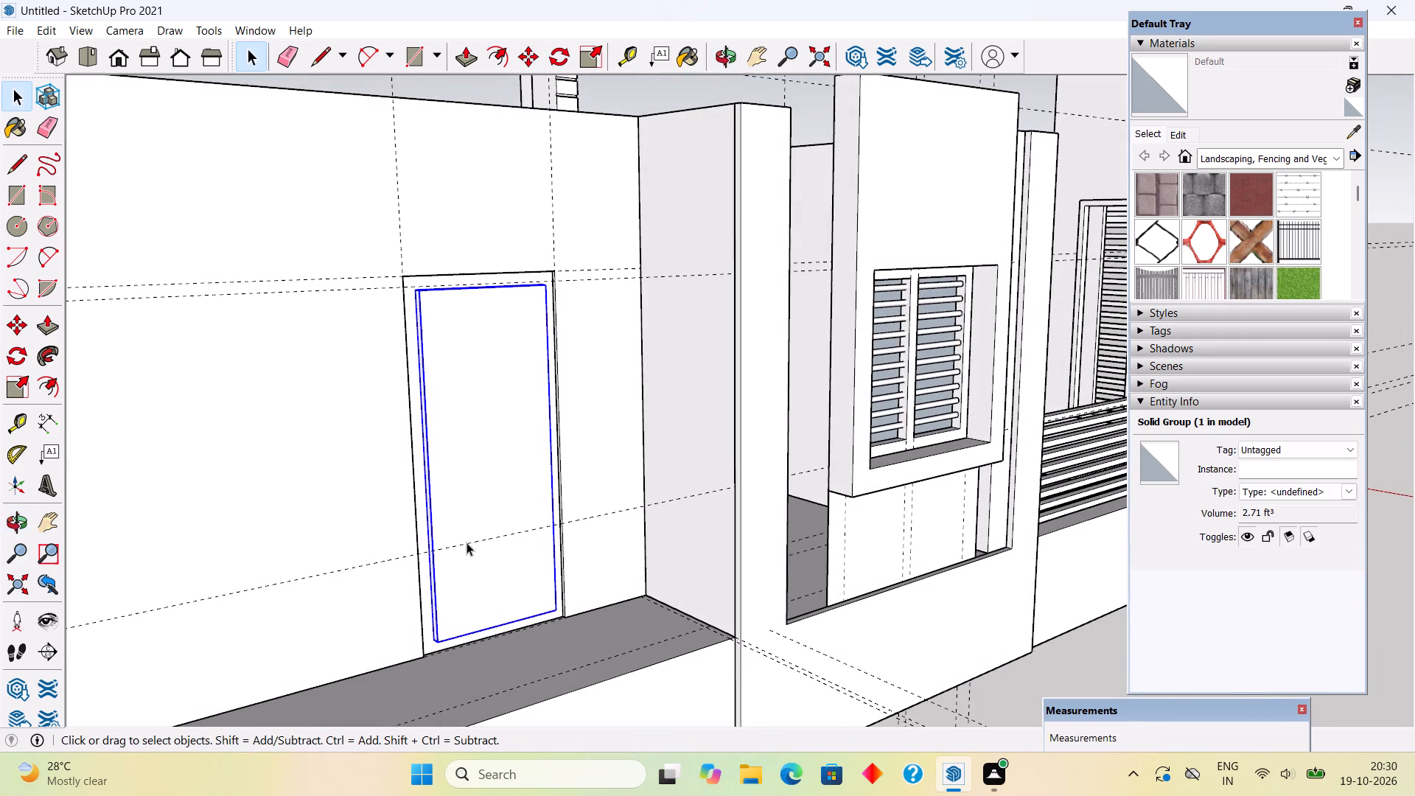
{"action": "scroll", "coordinate": [509, 509], "scroll_direction": "down", "scroll_amount": 1}
{"action": "middle_click_drag", "start_coordinate": [555, 514], "coordinate": [482, 477]}
{"action": "scroll", "coordinate": [455, 574], "scroll_direction": "up", "scroll_amount": 5}
{"action": "scroll", "coordinate": [444, 490], "scroll_direction": "up", "scroll_amount": 1}
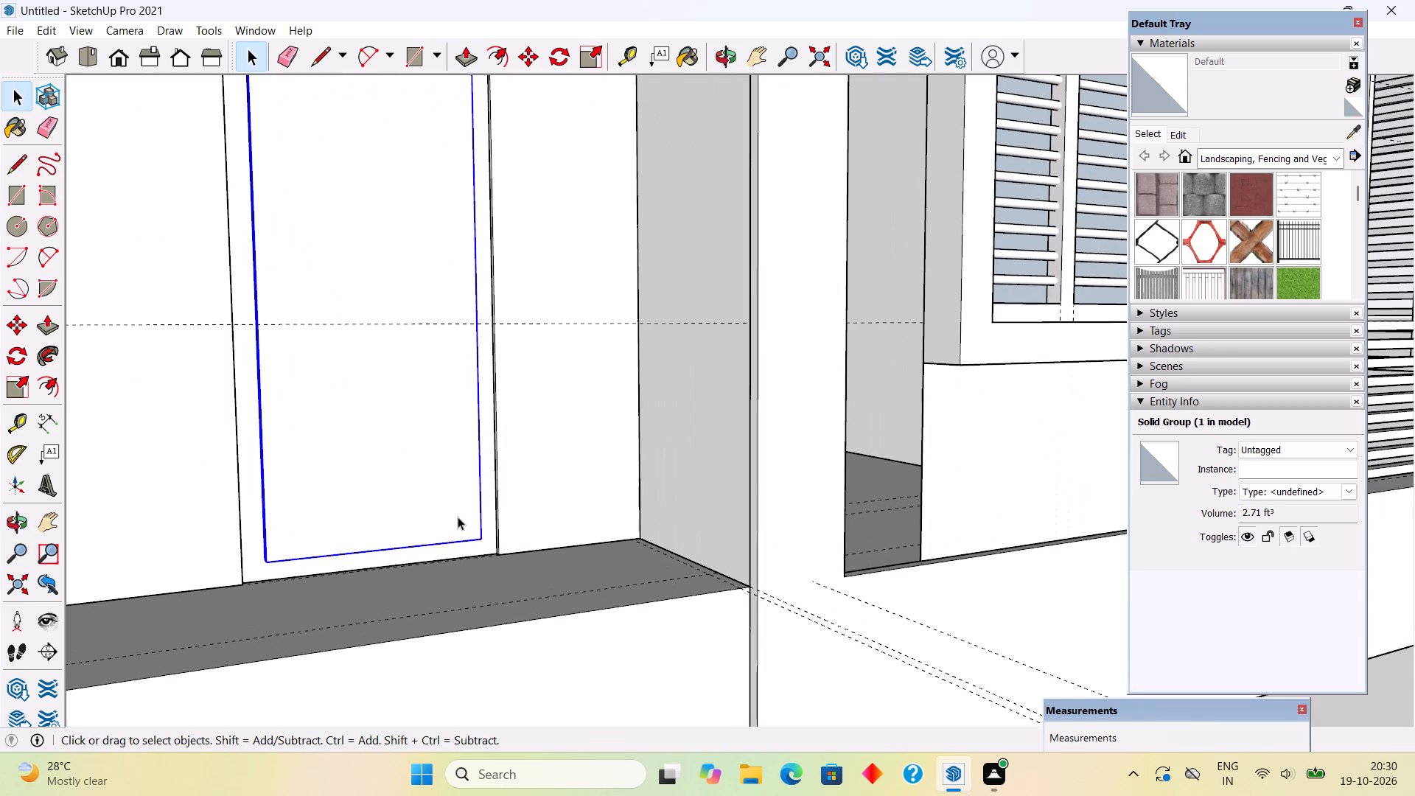
{"action": "key", "text": "m"}
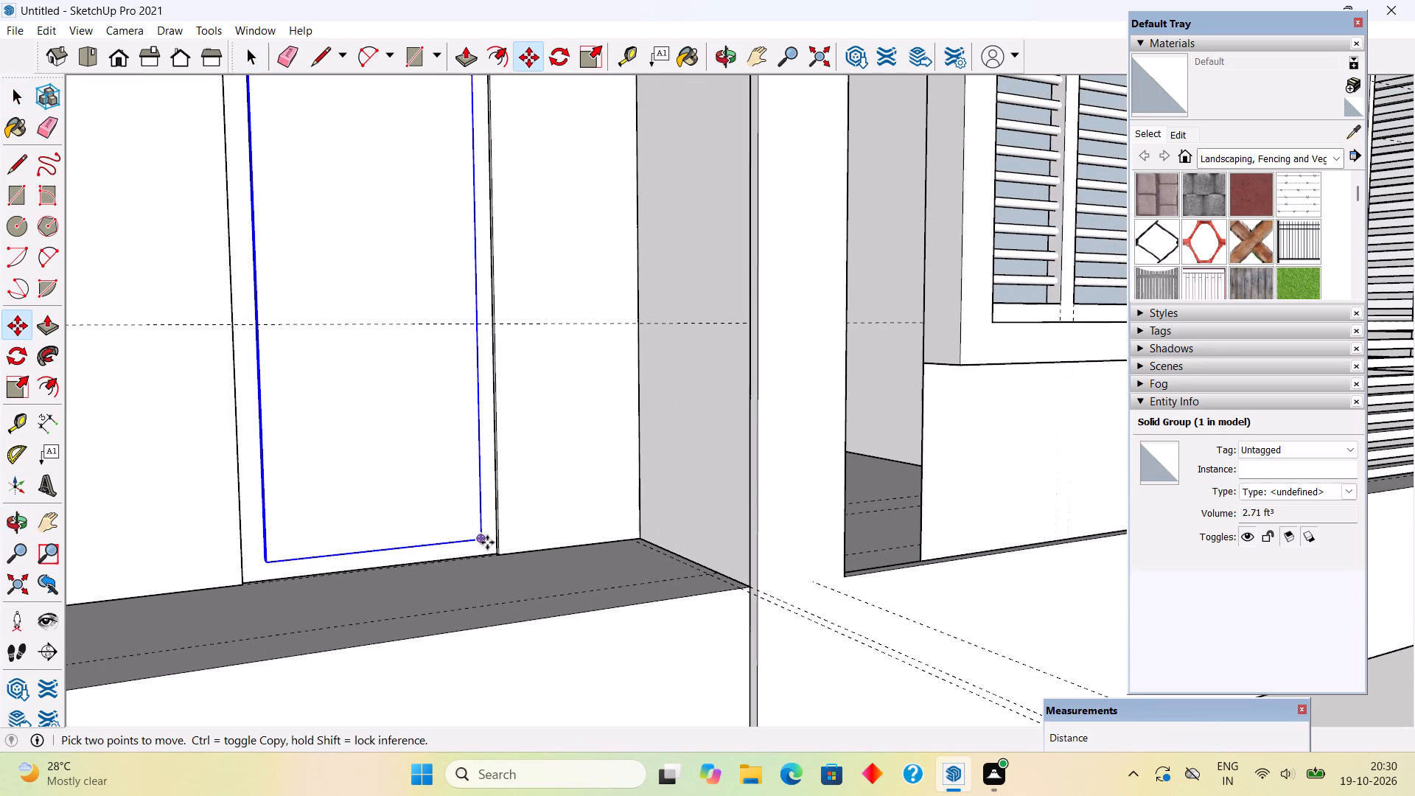
{"action": "left_click", "coordinate": [484, 542]}
{"action": "left_click", "coordinate": [474, 545]}
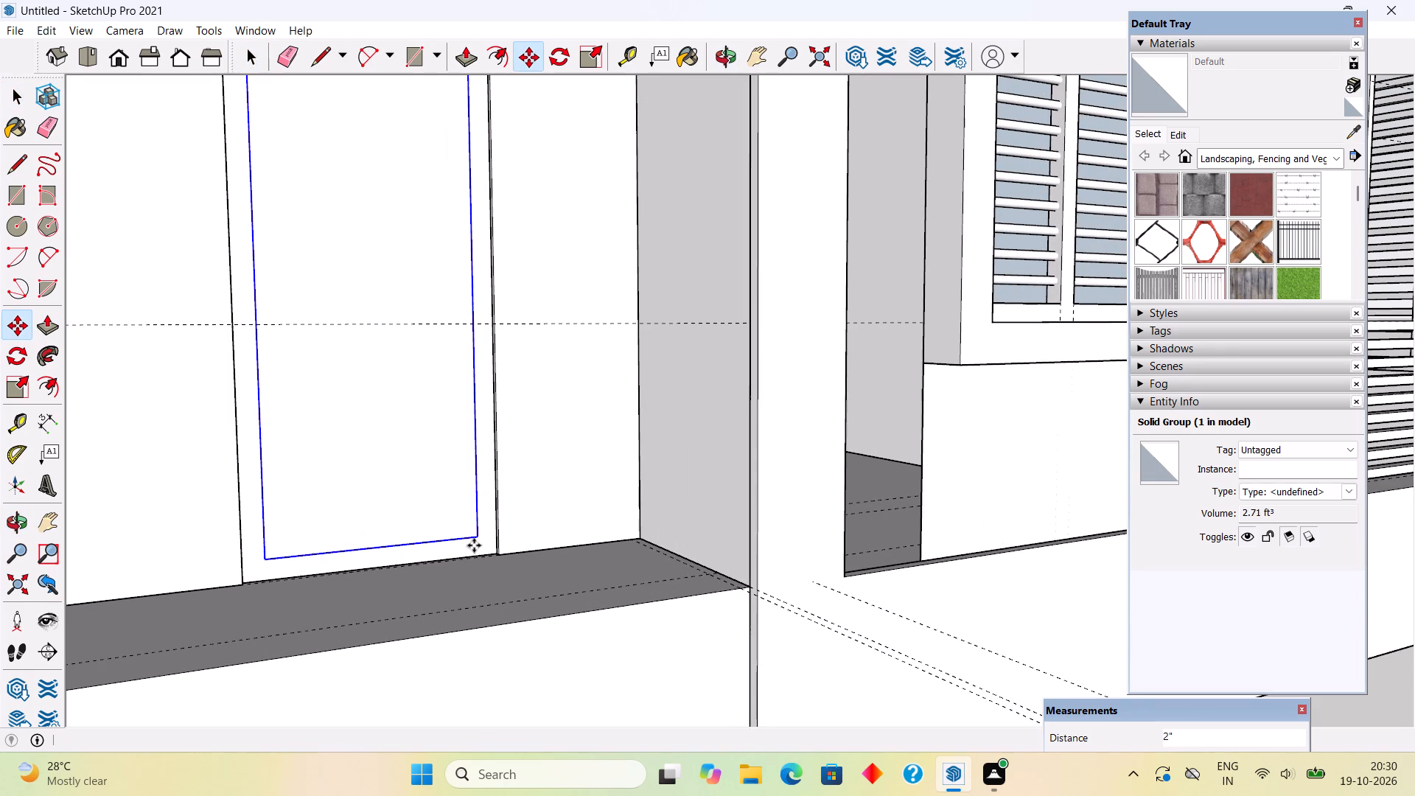
{"action": "key", "text": "space"}
Place a horizontal guide 1.3' below the door panel's top edge.
{"action": "scroll", "coordinate": [474, 545], "scroll_direction": "down", "scroll_amount": 11}
{"action": "left_click", "coordinate": [393, 170]}
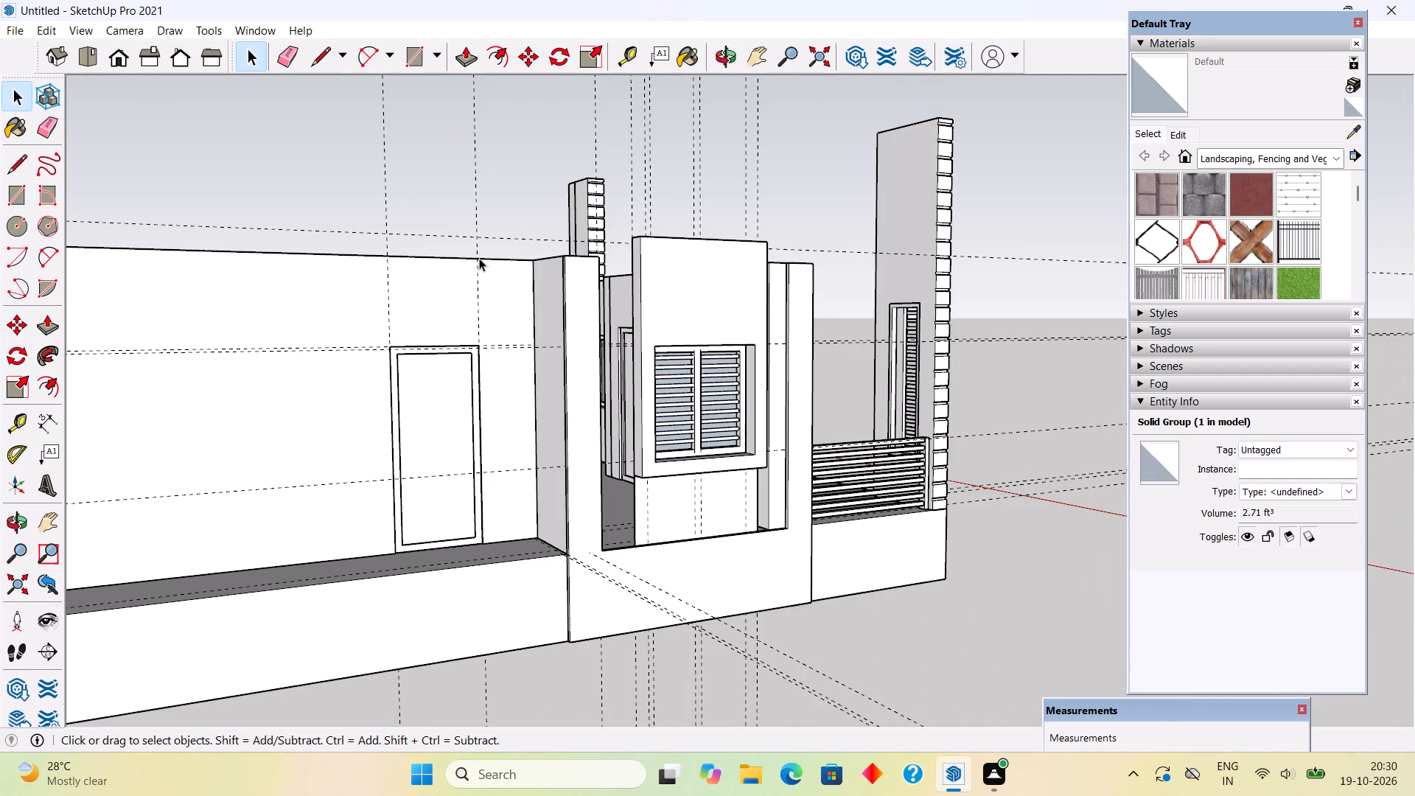
{"action": "middle_click_drag", "start_coordinate": [402, 386], "coordinate": [332, 385]}
{"action": "scroll", "coordinate": [329, 411], "scroll_direction": "up", "scroll_amount": 5}
{"action": "scroll", "coordinate": [444, 436], "scroll_direction": "up", "scroll_amount": 3}
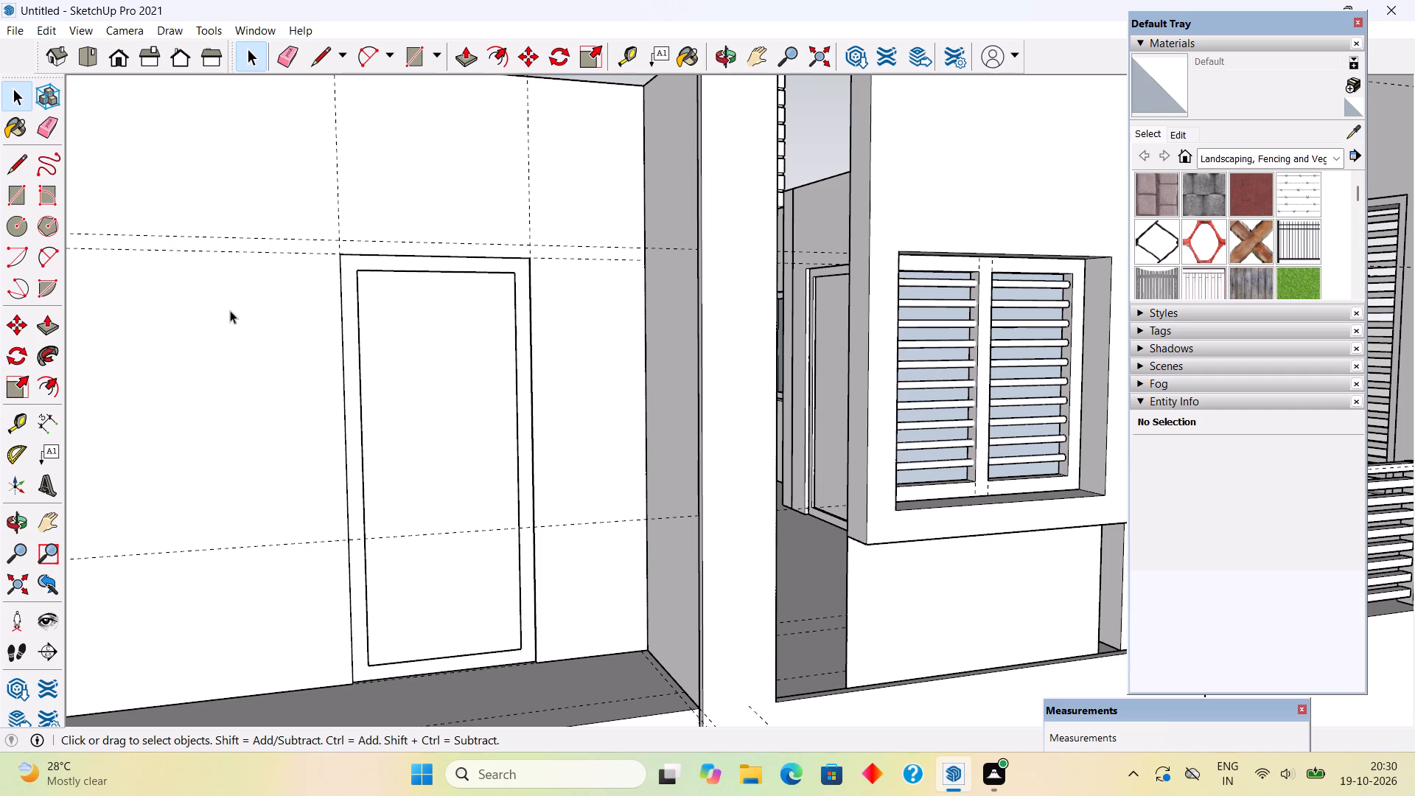
{"action": "key", "text": "t"}
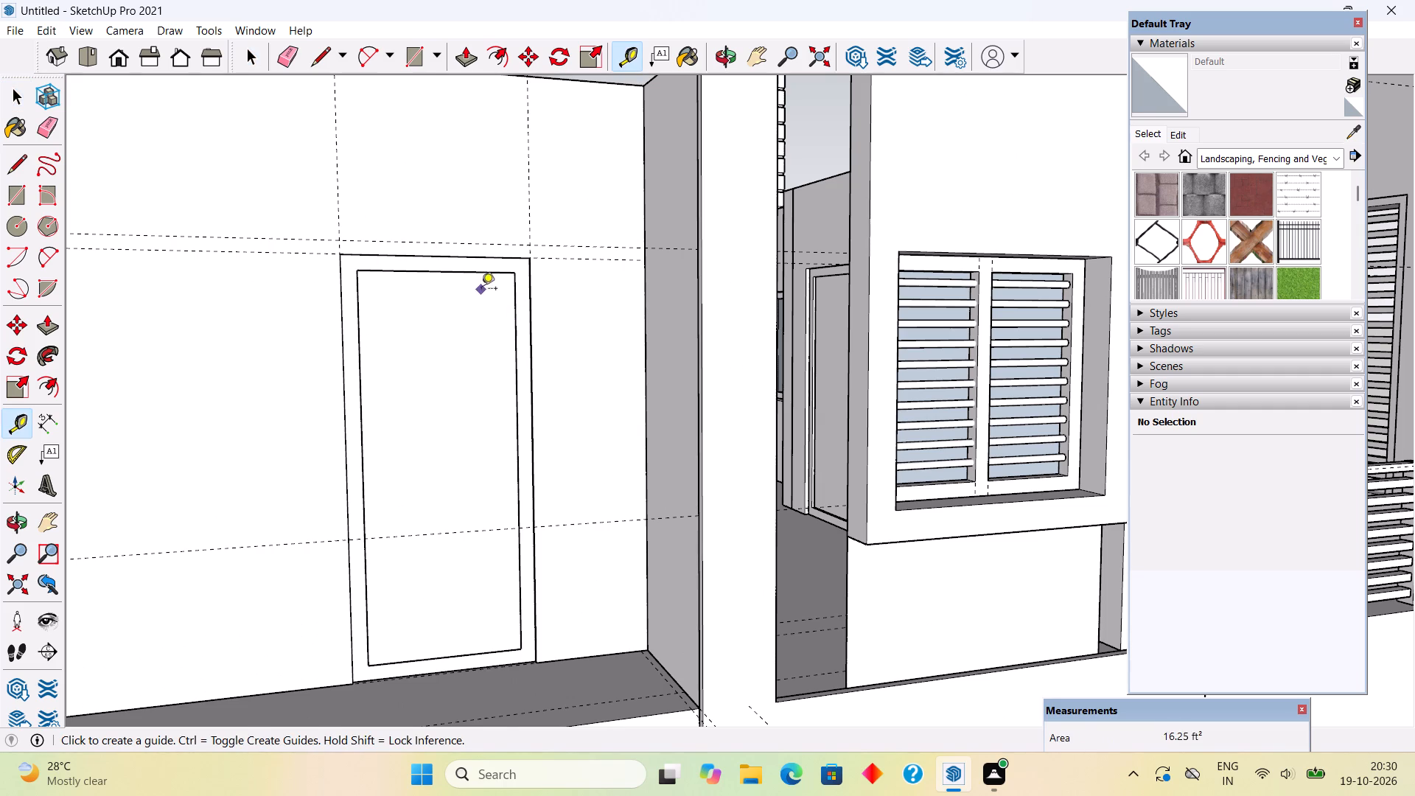
{"action": "left_click_drag", "start_coordinate": [485, 277], "coordinate": [485, 286]}
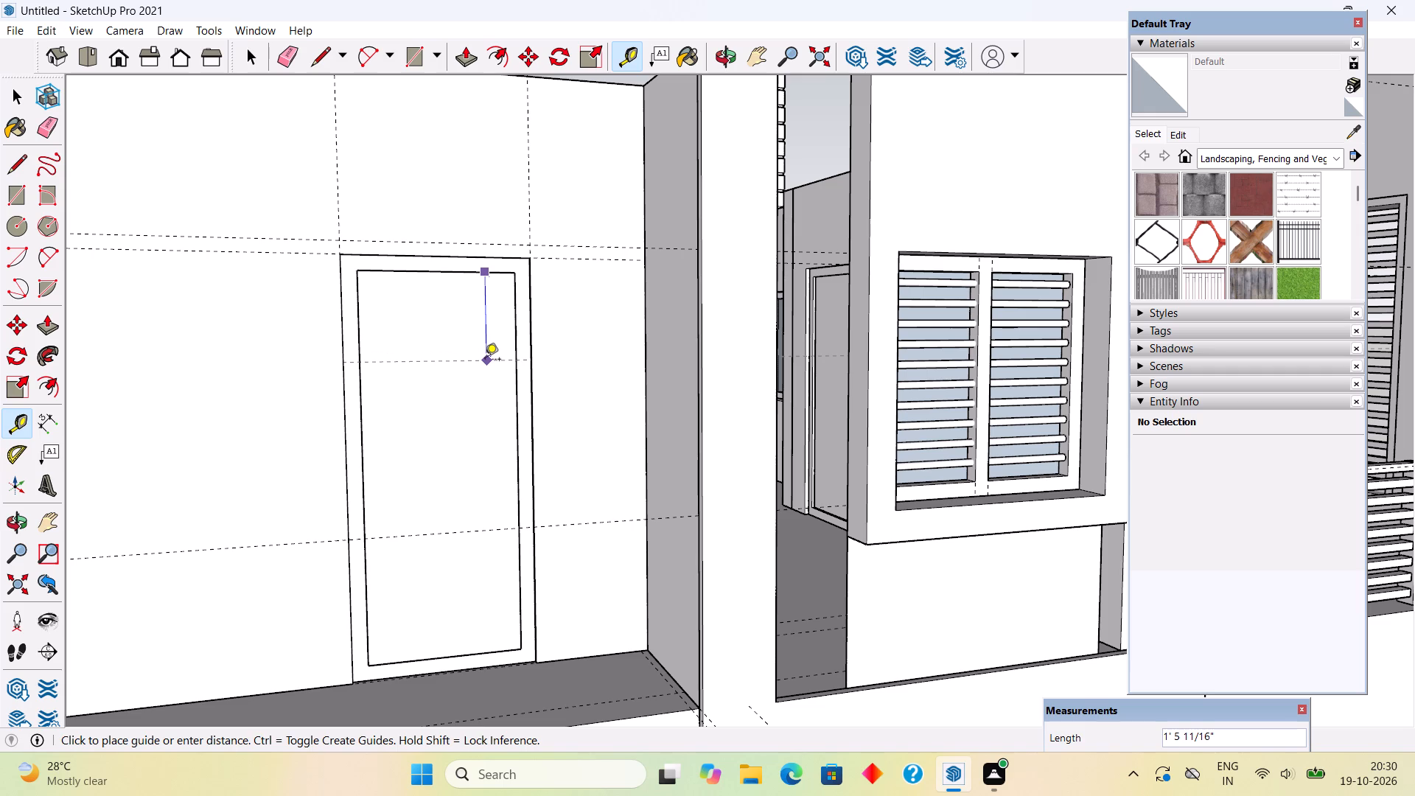
{"action": "type", "text": "1."}
{"action": "type", "text": "3'"}
{"action": "key", "text": "Return"}
Place a second horizontal guide 1.5" below the first one on the door.
{"action": "left_click", "coordinate": [471, 348]}
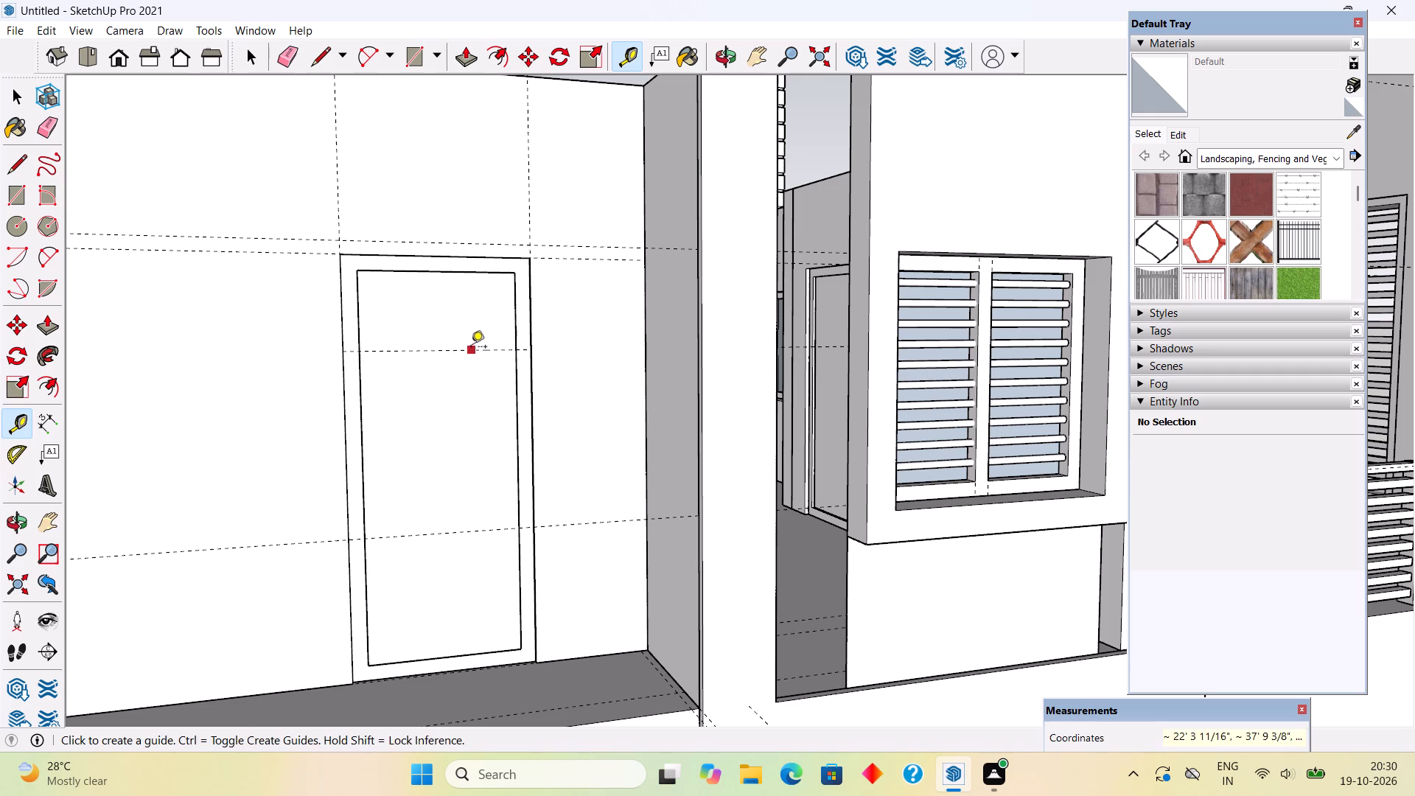
{"action": "type", "text": "1.5"}
{"action": "key", "text": "shift+quotedbl"}
{"action": "key", "text": "Return"}
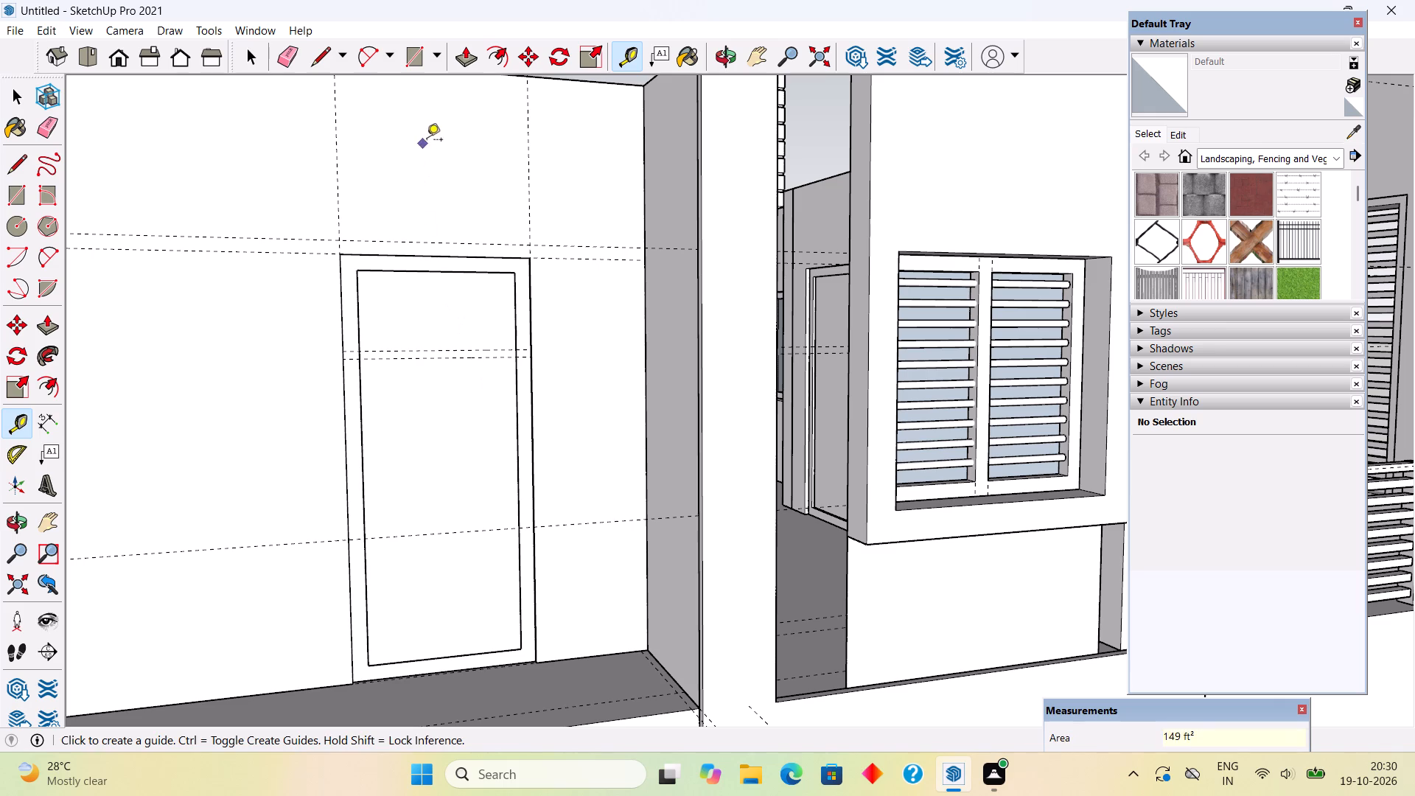
{"action": "key", "text": "space"}
Copy the pair of horizontal door guides 1.5' downward and array it as four copies.
{"action": "middle_click_drag", "start_coordinate": [501, 359], "coordinate": [622, 399]}
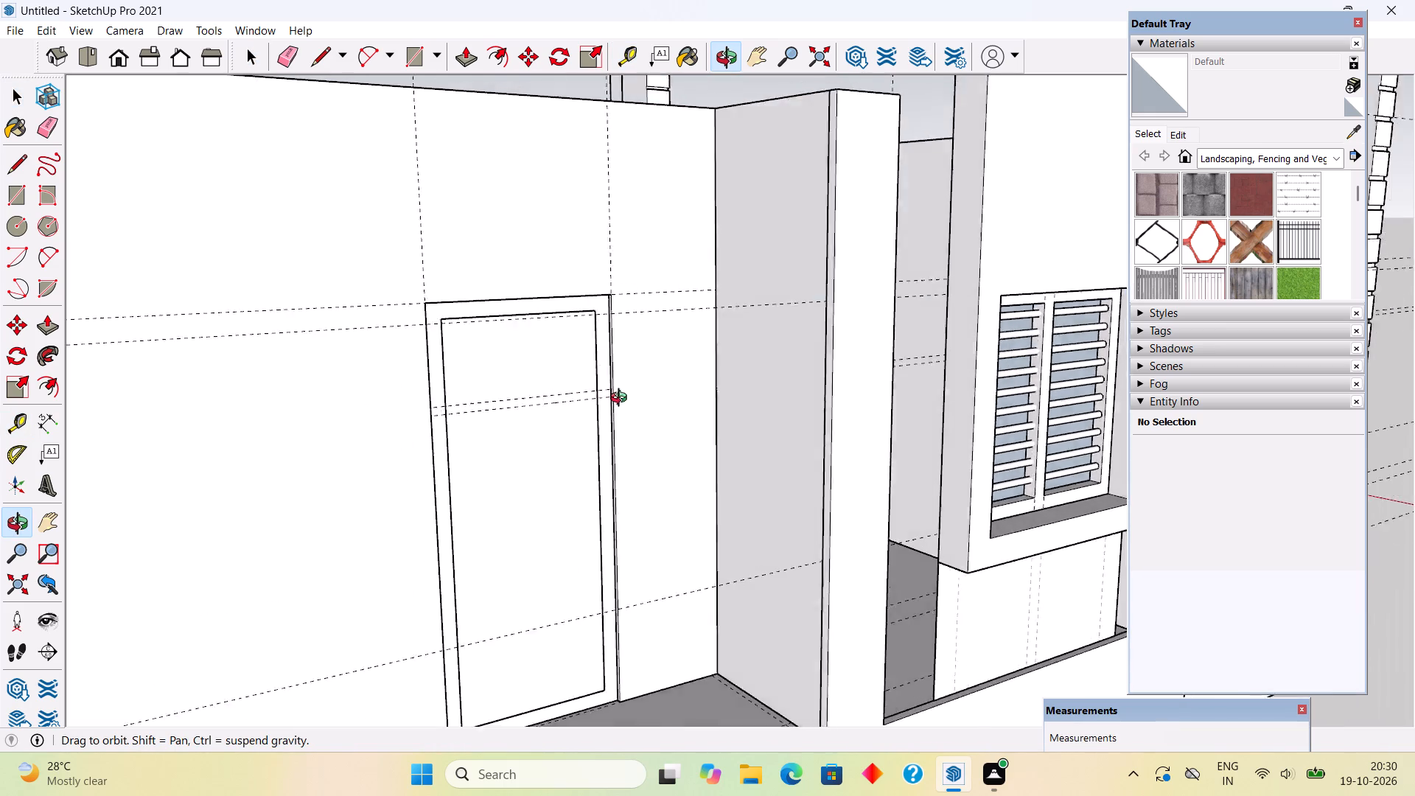
{"action": "middle_click_drag", "start_coordinate": [622, 399], "coordinate": [535, 372]}
{"action": "scroll", "coordinate": [528, 364], "scroll_direction": "up", "scroll_amount": 5}
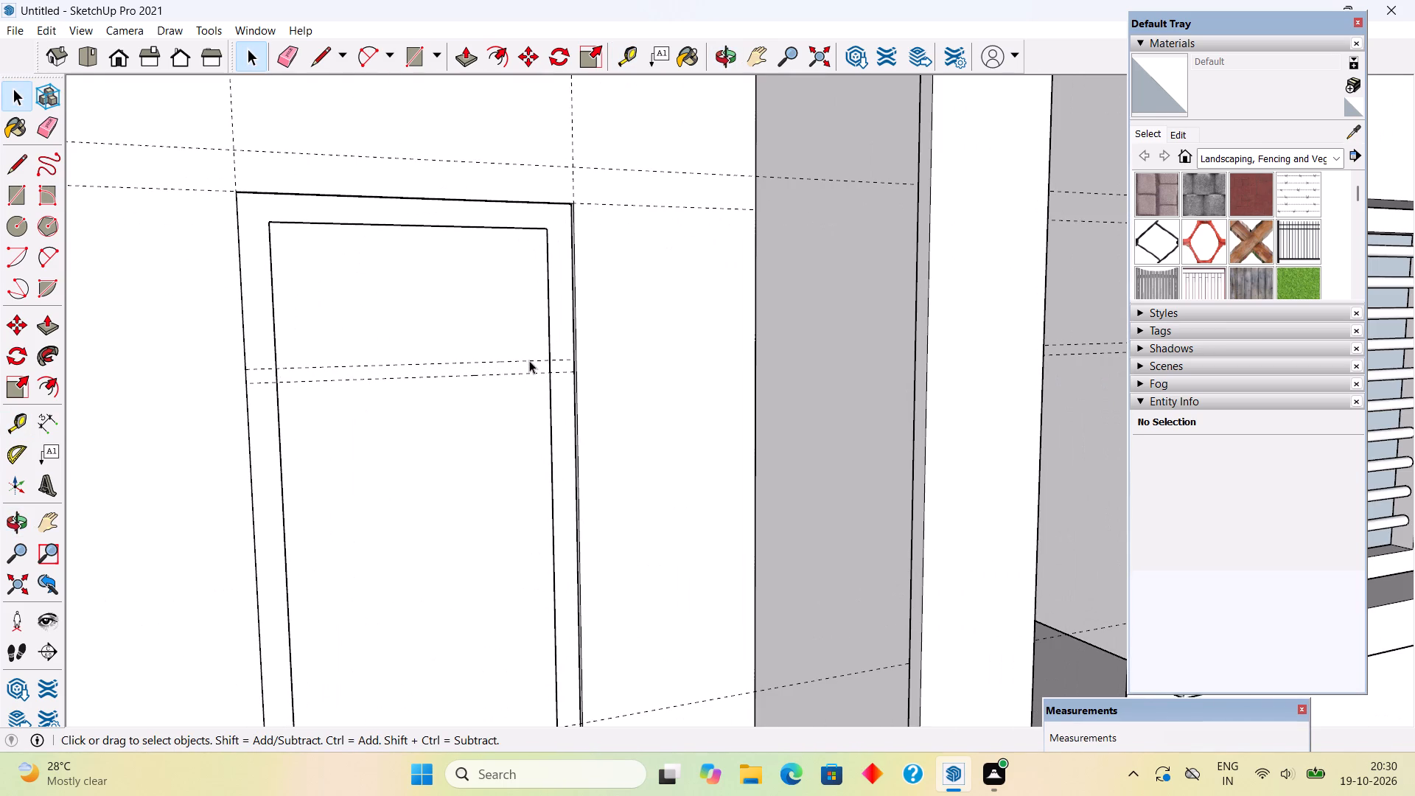
{"action": "left_click", "coordinate": [529, 360], "text": "ctrl"}
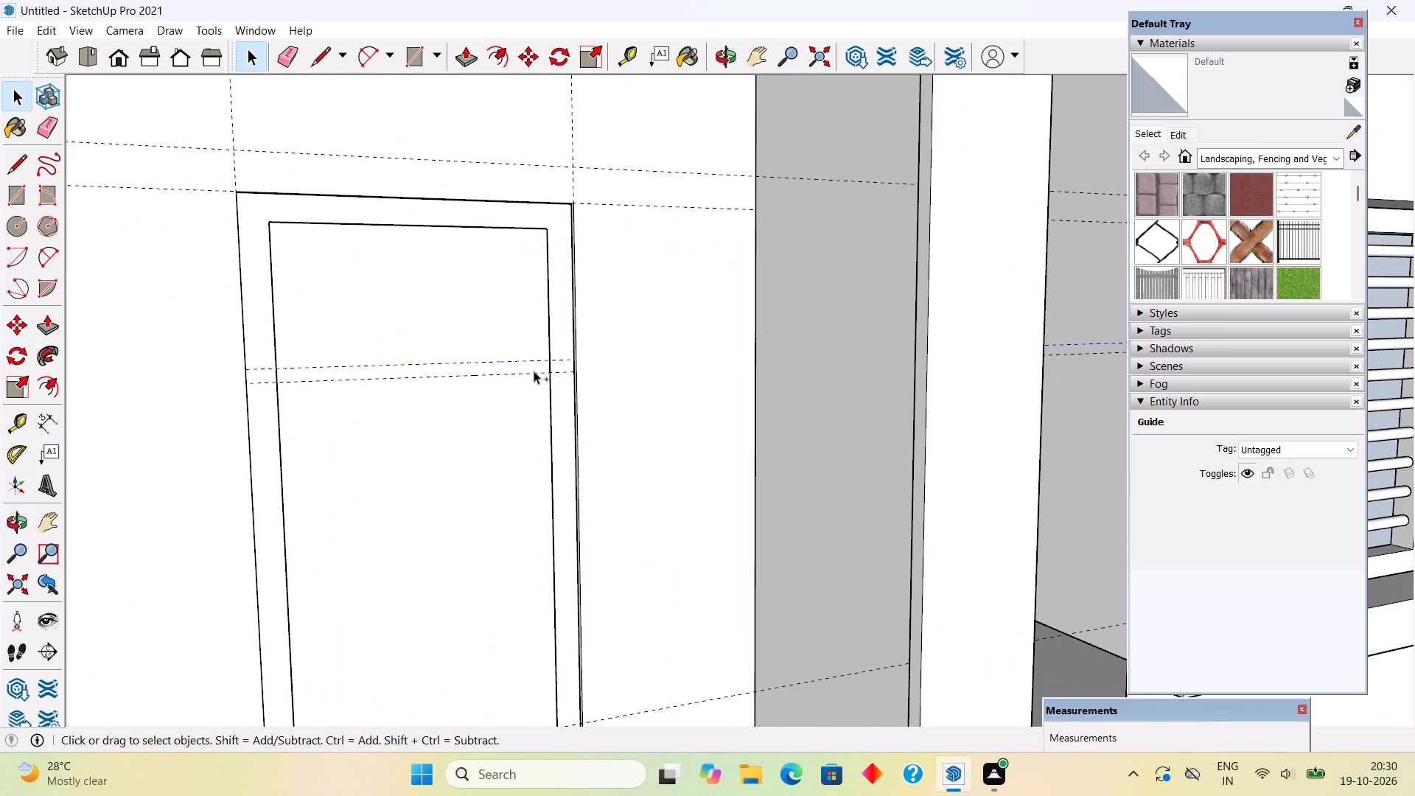
{"action": "left_click", "coordinate": [543, 371], "text": "ctrl"}
{"action": "key", "text": "m"}
{"action": "left_click", "coordinate": [509, 377]}
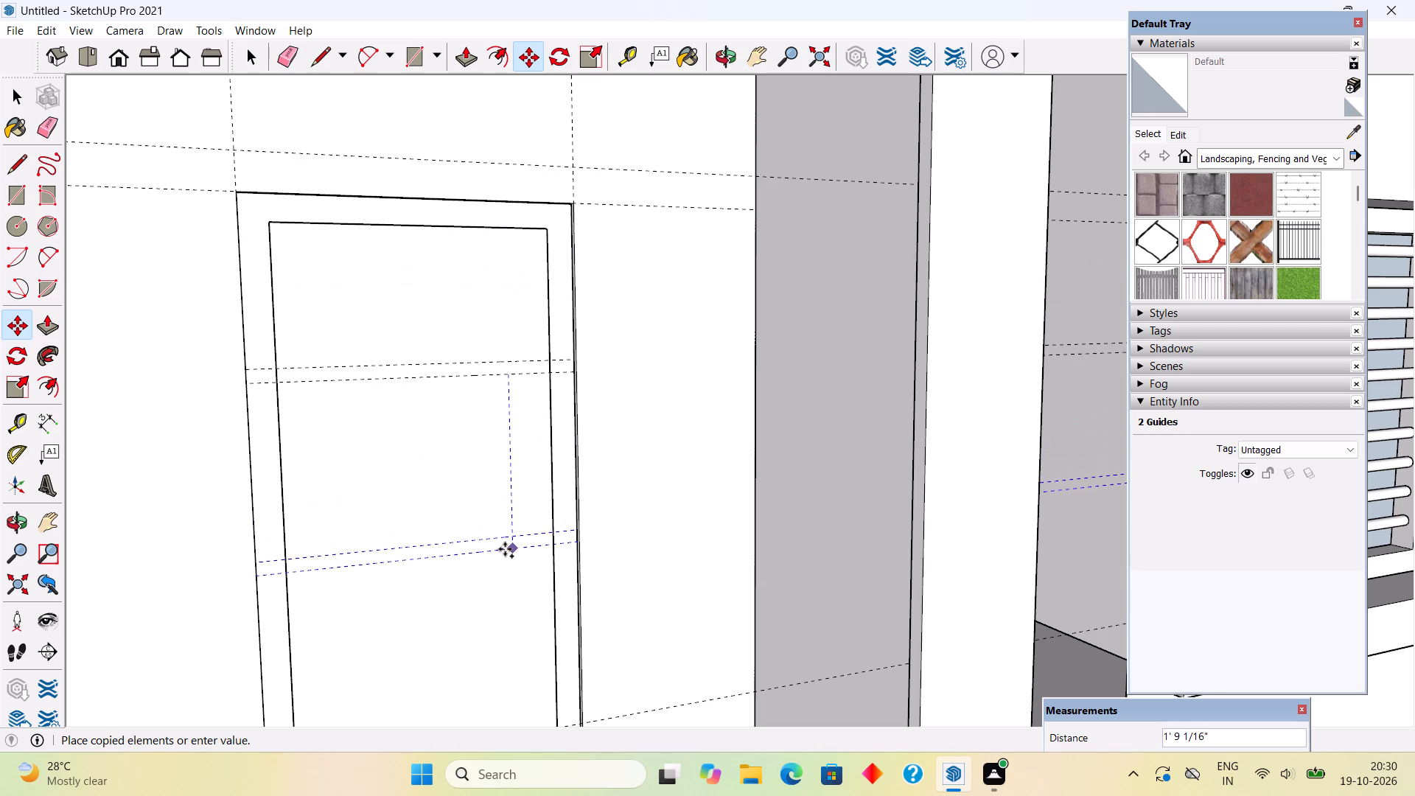
{"action": "type", "text": "1.5'"}
{"action": "key", "text": "Return"}
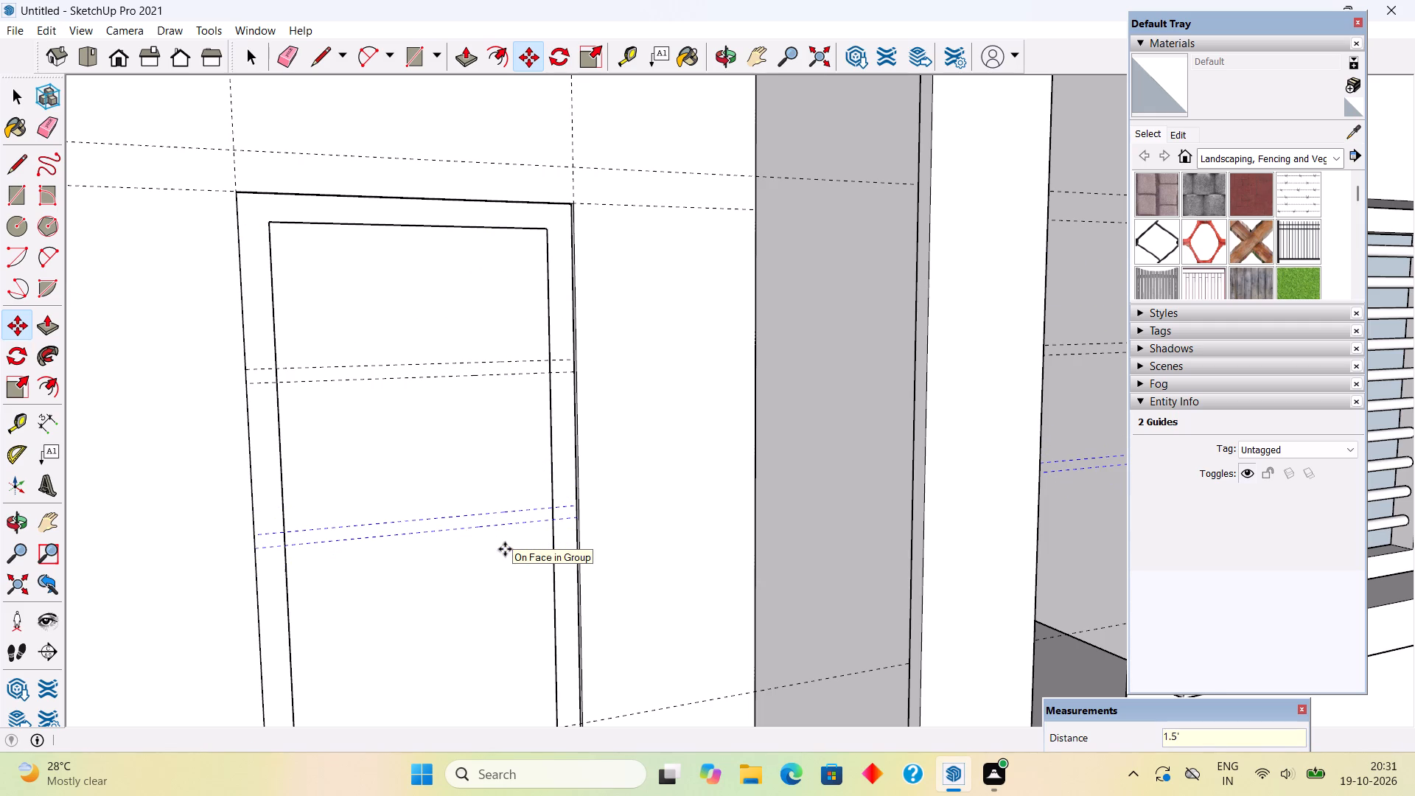
{"action": "key", "text": "x"}
{"action": "key", "text": "4"}
{"action": "key", "text": "Return"}
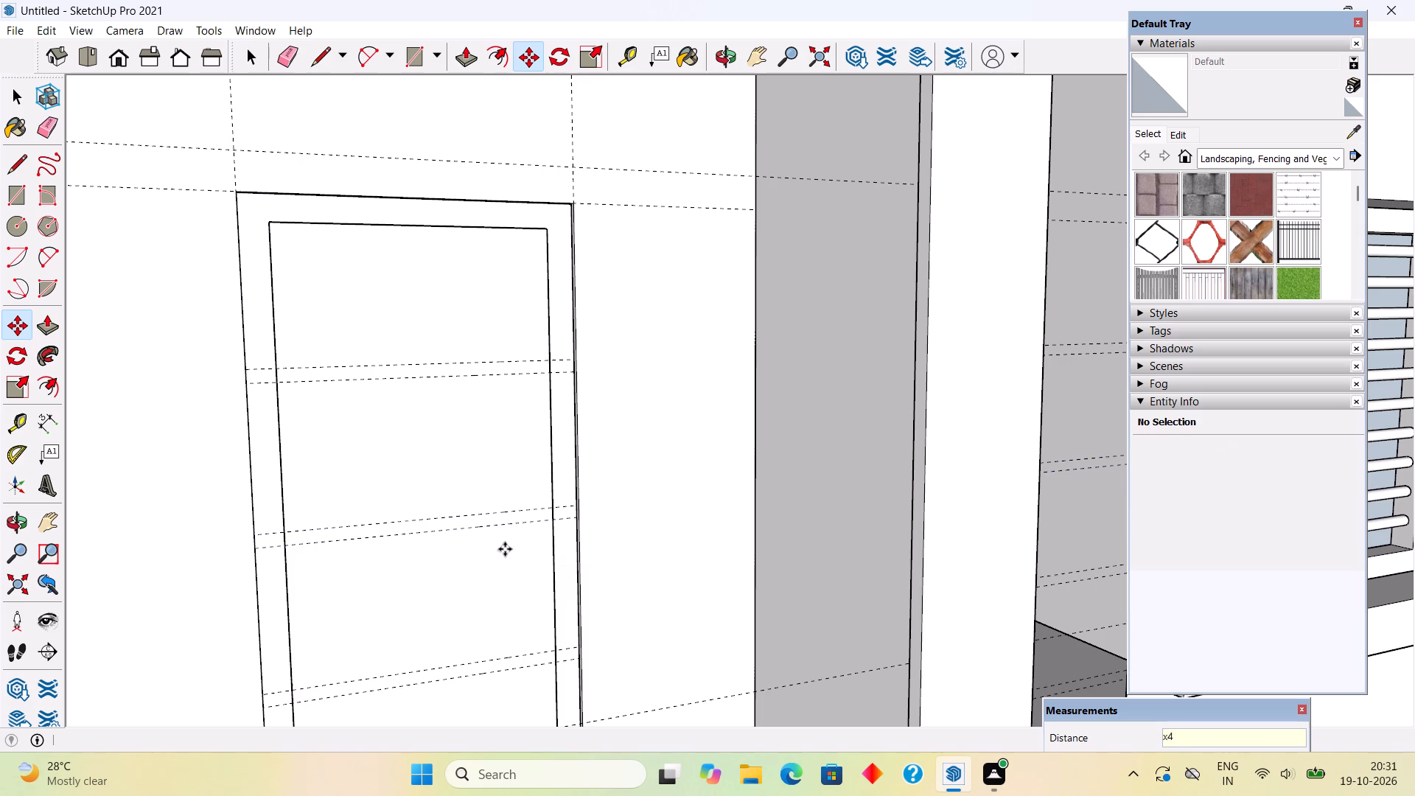
Open the door panel group for editing and place a vertical guide 1.3' in from the panel's right edge.
{"action": "scroll", "coordinate": [486, 380], "scroll_direction": "down", "scroll_amount": 7}
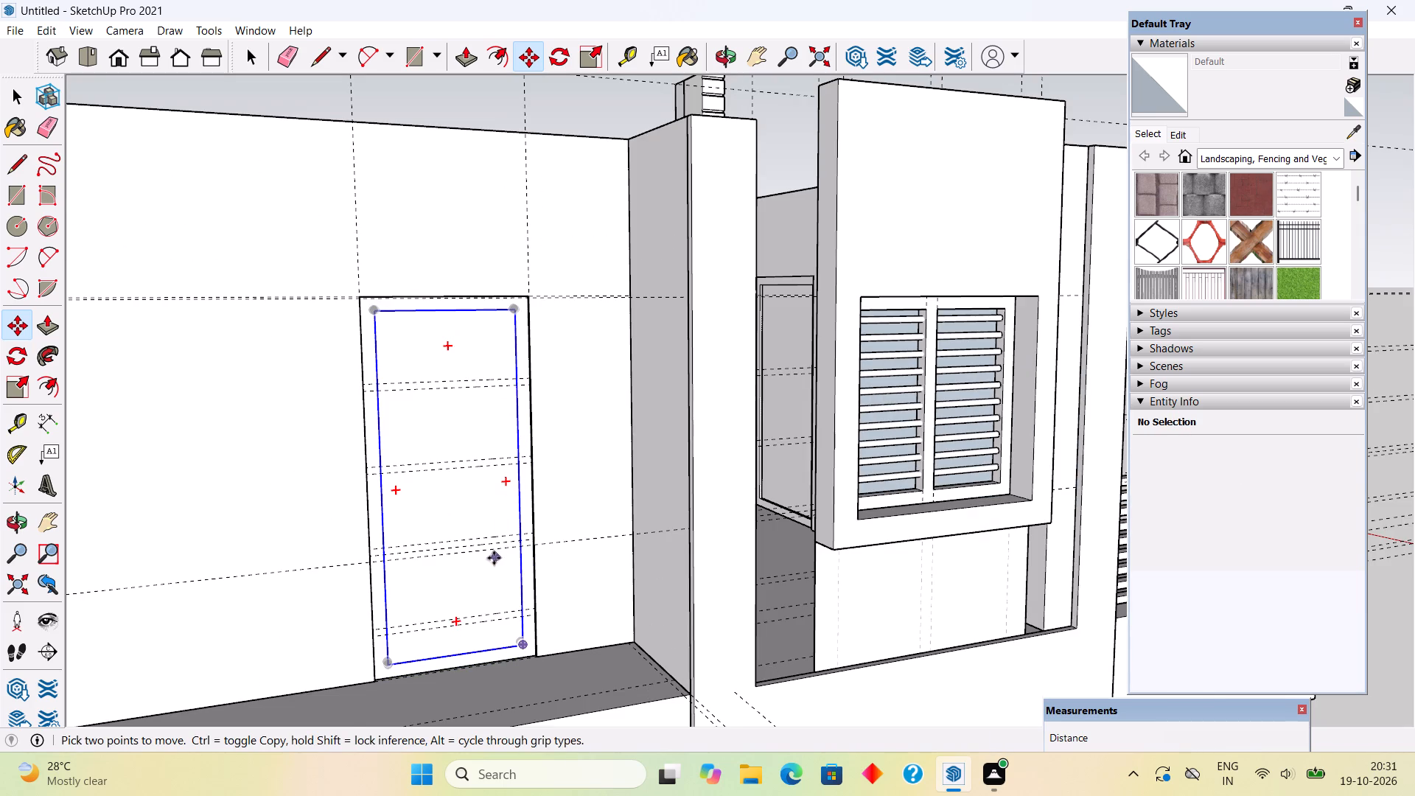
{"action": "key", "text": "space"}
{"action": "triple_click", "coordinate": [454, 486]}
{"action": "scroll", "coordinate": [466, 364], "scroll_direction": "up", "scroll_amount": 3}
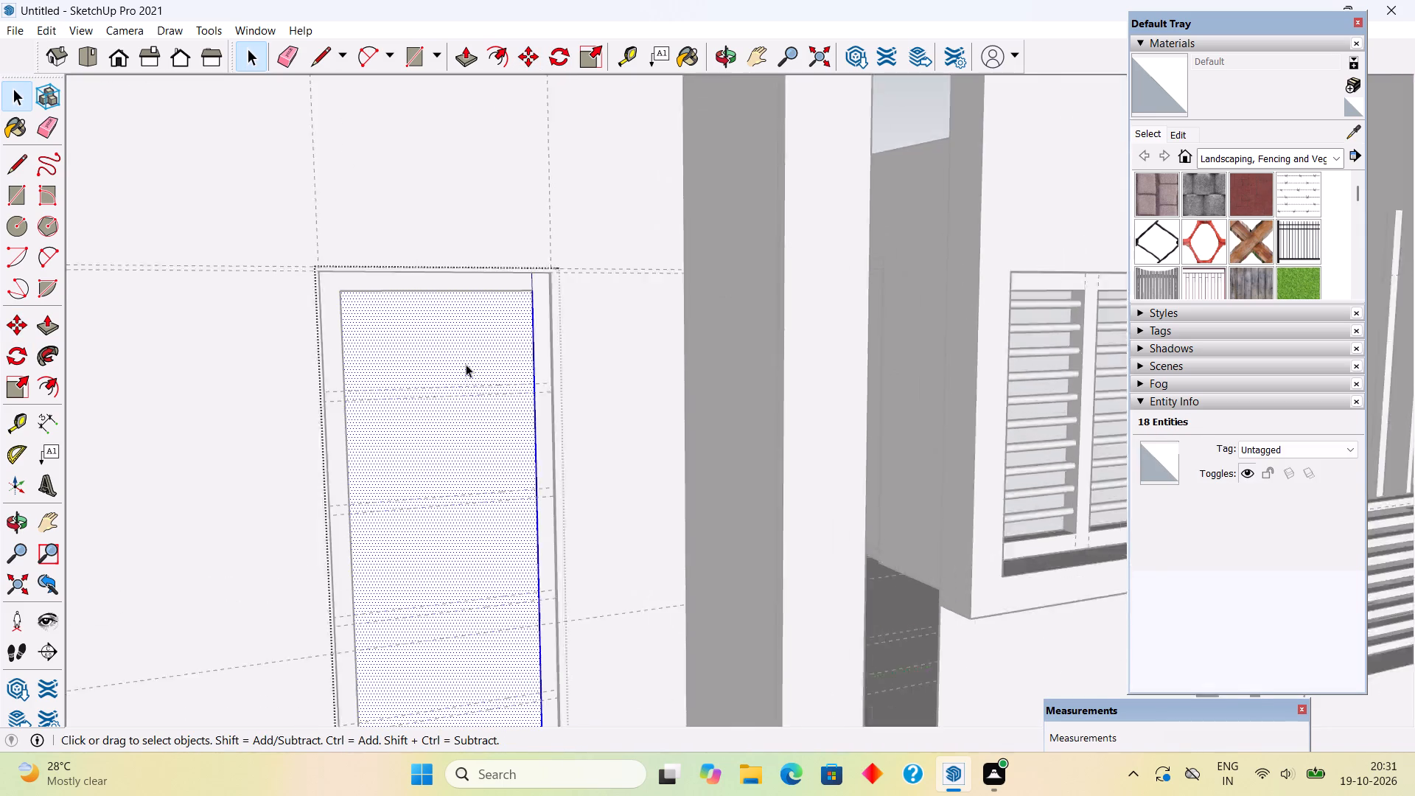
{"action": "scroll", "coordinate": [466, 364], "scroll_direction": "up", "scroll_amount": 3}
{"action": "key", "text": "t"}
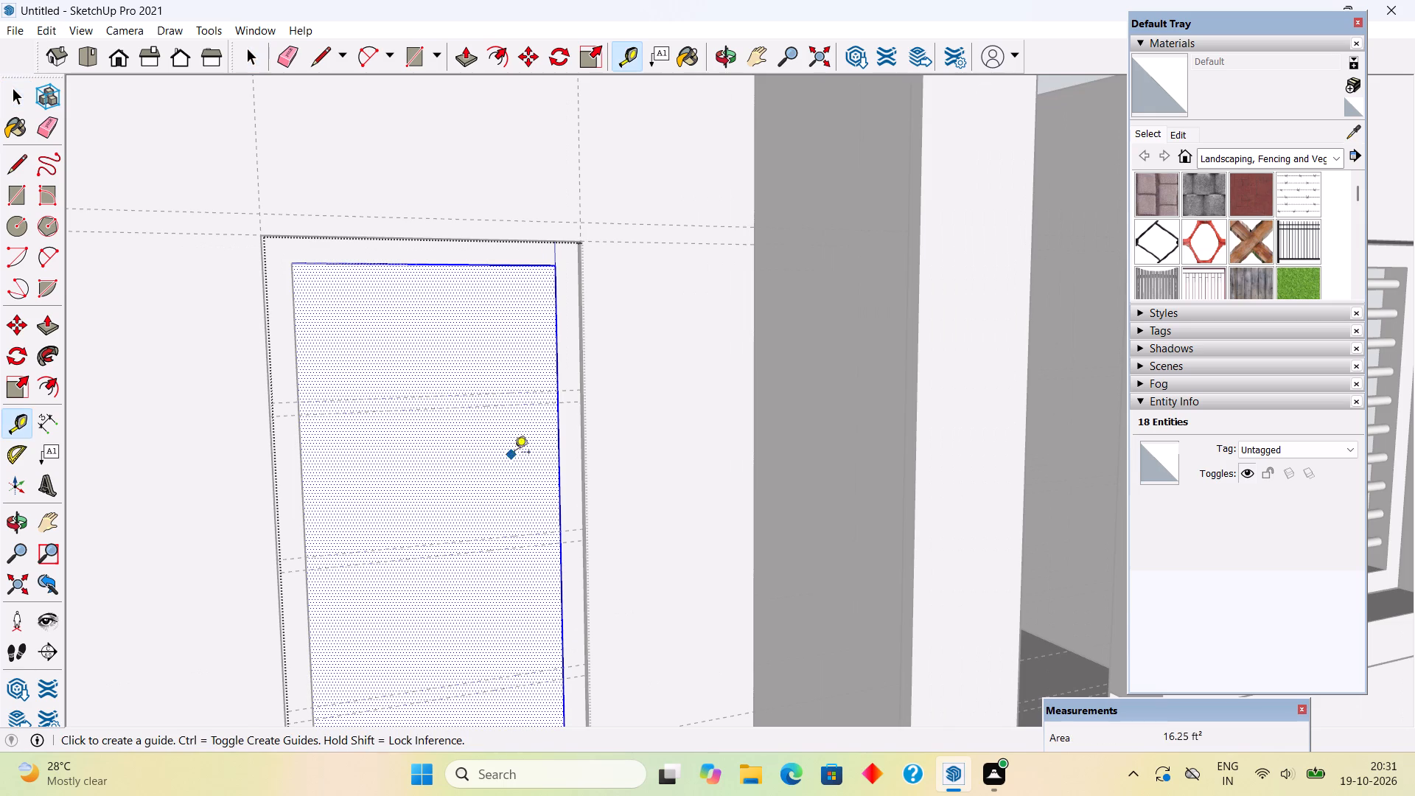
{"action": "left_click", "coordinate": [559, 453]}
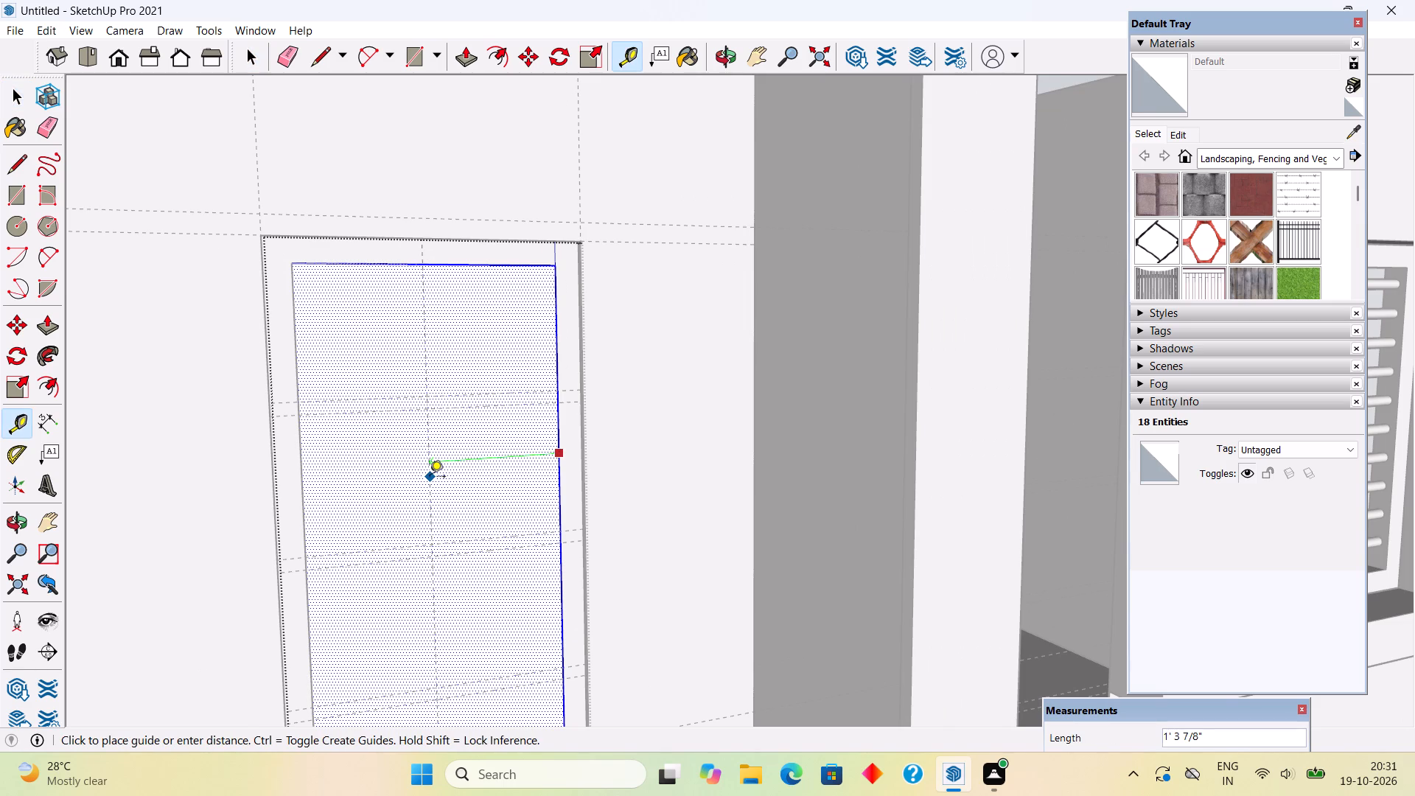
{"action": "type", "text": "1.3'"}
{"action": "key", "text": "Return"}
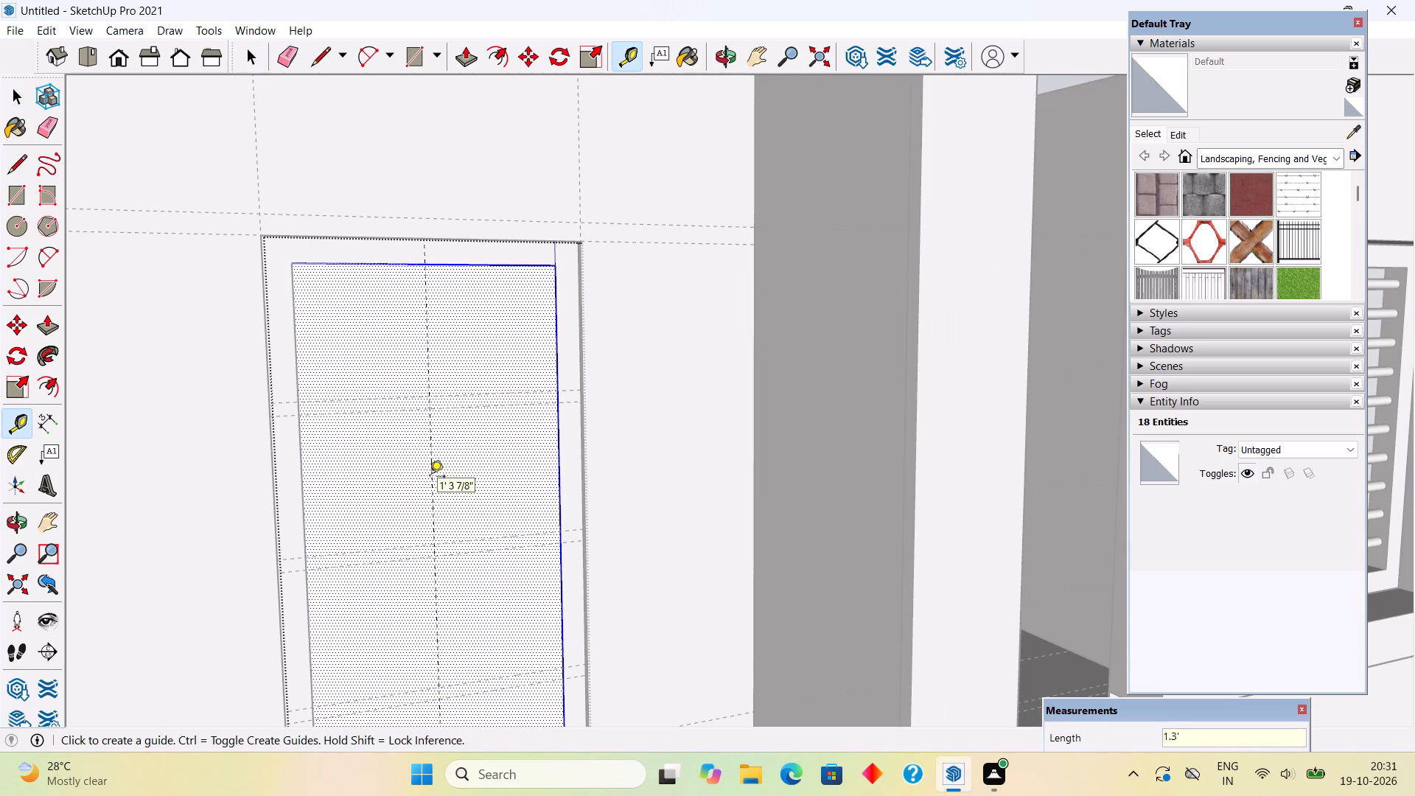
Draw four horizontal strip rectangles, about 1' 3 5/8" by 1 1/2", between each guide pair from the vertical guide to the door panel's right edge.
{"action": "key", "text": "r"}
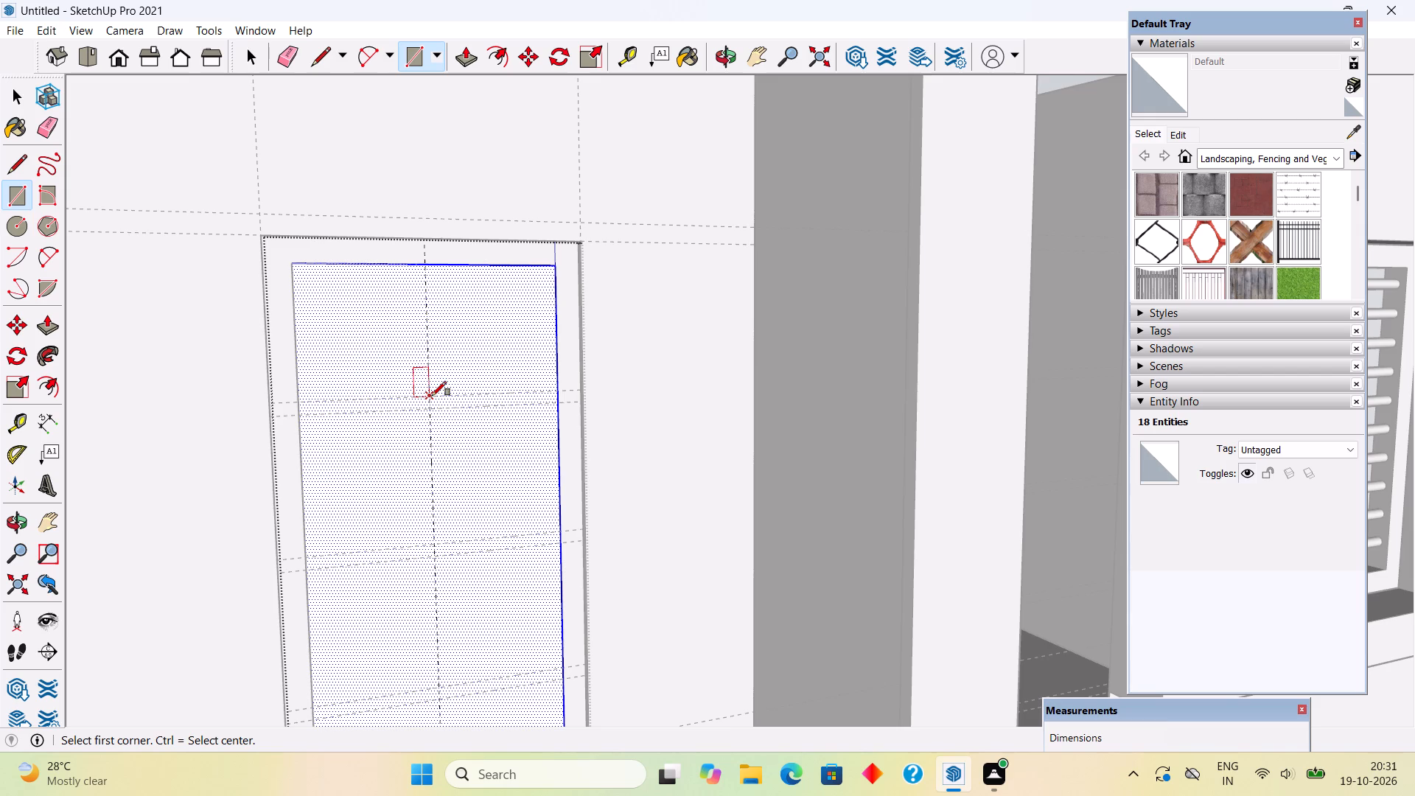
{"action": "left_click", "coordinate": [432, 396]}
{"action": "left_click", "coordinate": [562, 406]}
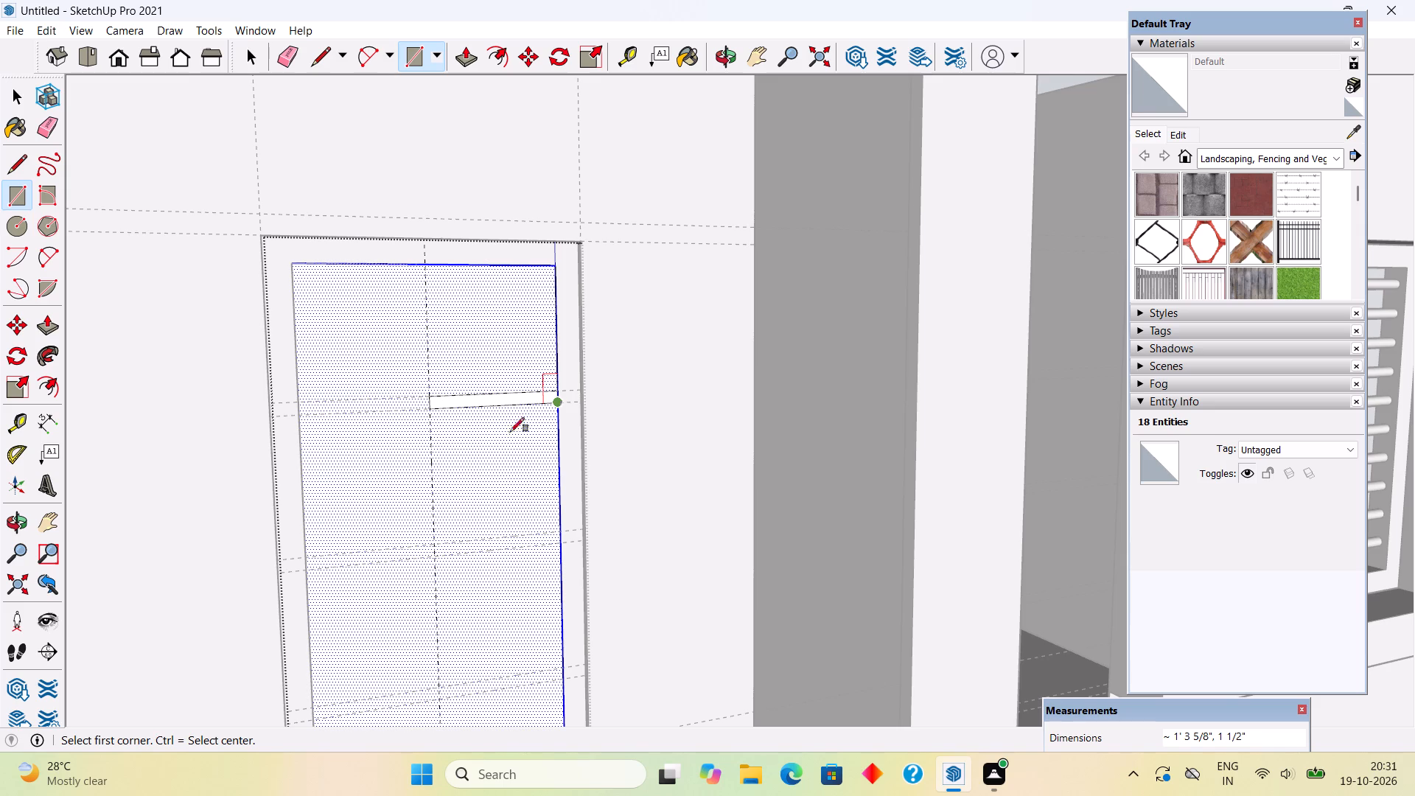
{"action": "left_click", "coordinate": [439, 546]}
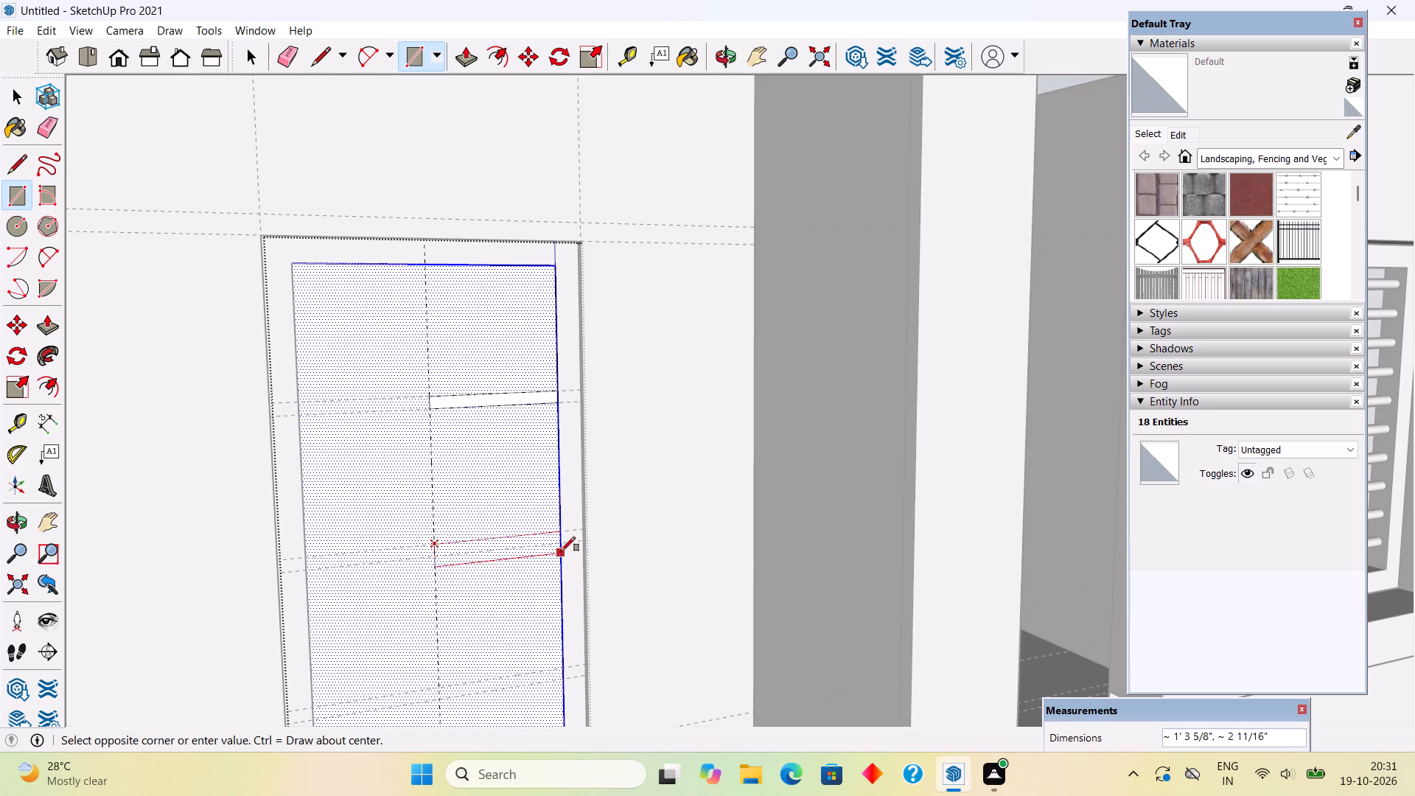
{"action": "left_click", "coordinate": [555, 547]}
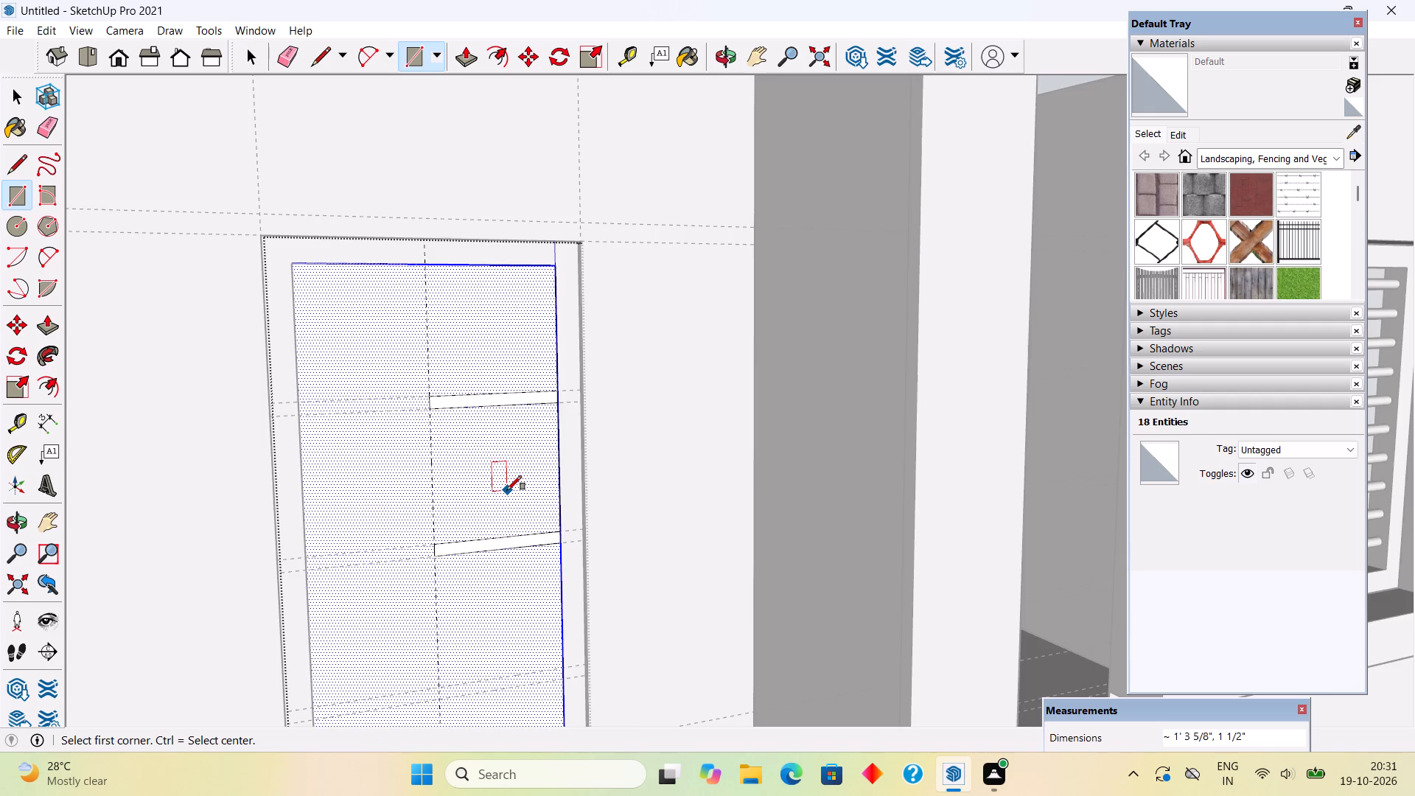
{"action": "scroll", "coordinate": [503, 495], "scroll_direction": "down", "scroll_amount": 6}
{"action": "scroll", "coordinate": [477, 327], "scroll_direction": "down", "scroll_amount": 4}
{"action": "scroll", "coordinate": [514, 610], "scroll_direction": "up", "scroll_amount": 3}
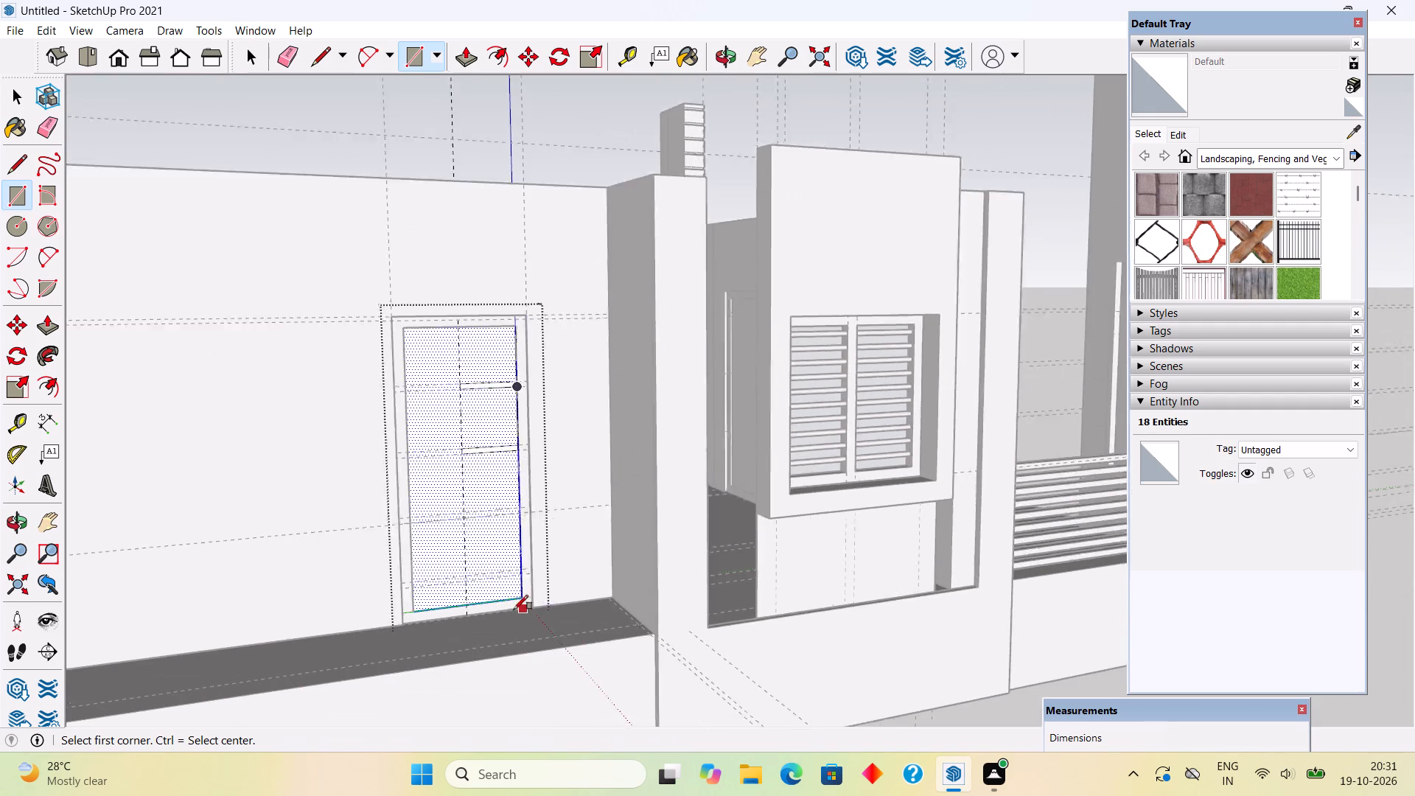
{"action": "scroll", "coordinate": [514, 610], "scroll_direction": "up", "scroll_amount": 7}
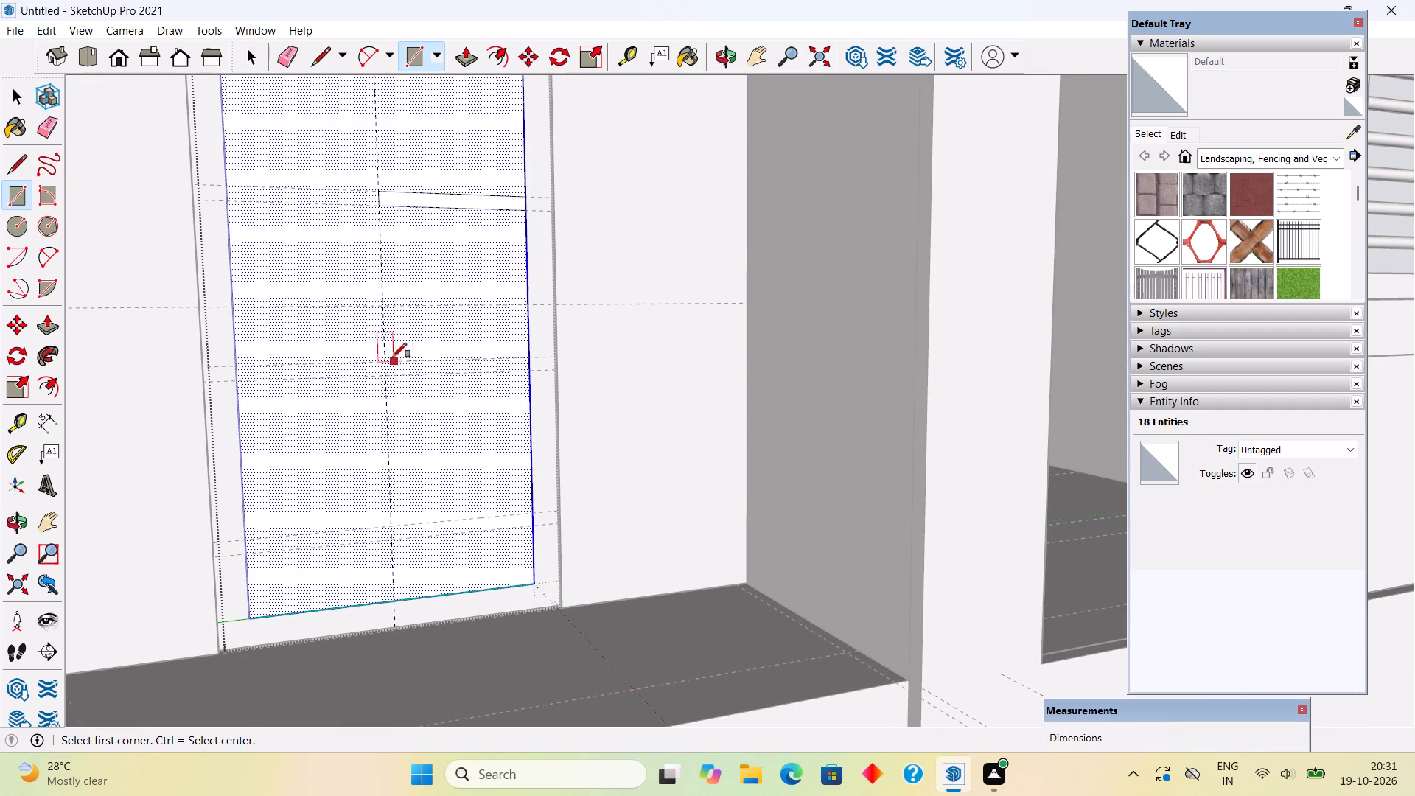
{"action": "left_click", "coordinate": [388, 358]}
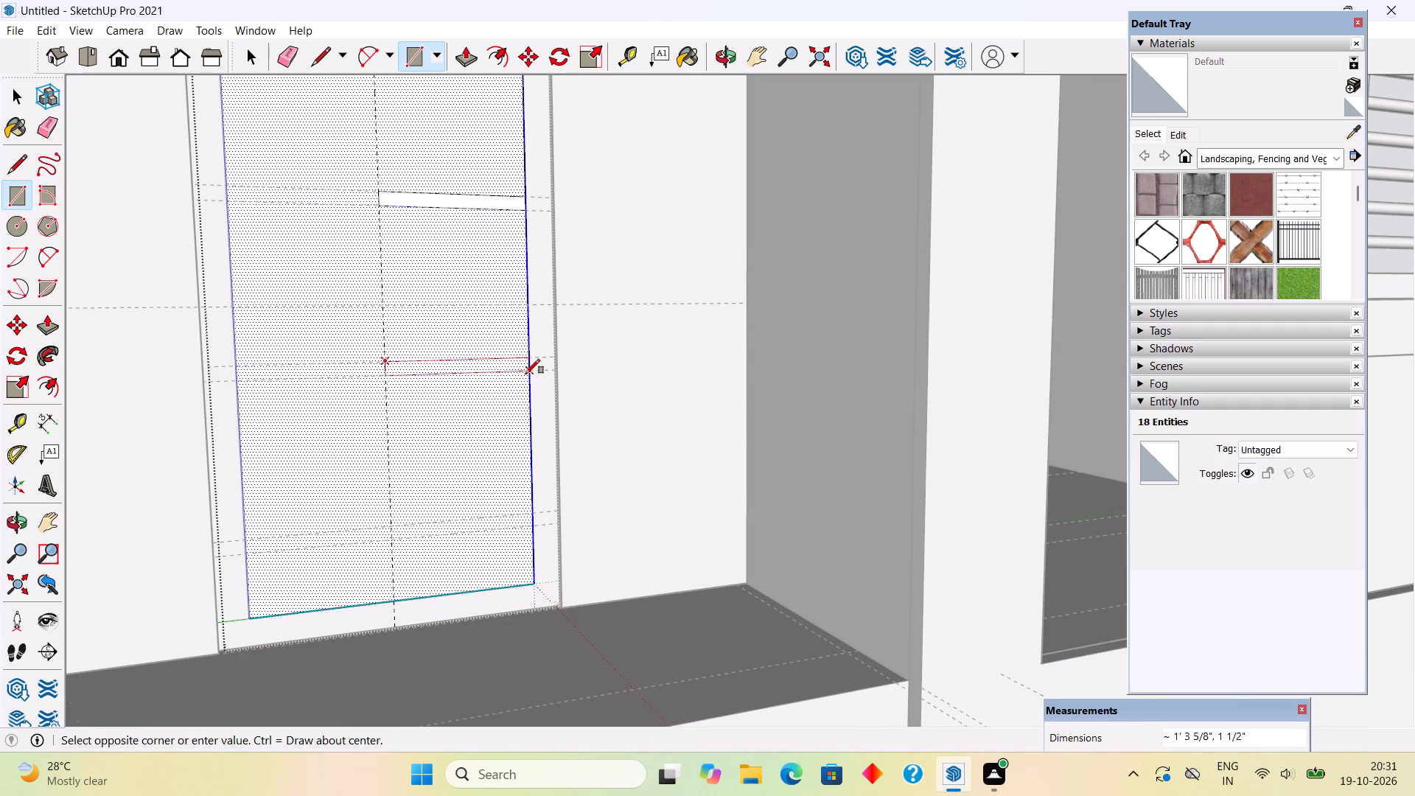
{"action": "left_click", "coordinate": [525, 374]}
{"action": "left_click", "coordinate": [389, 523]}
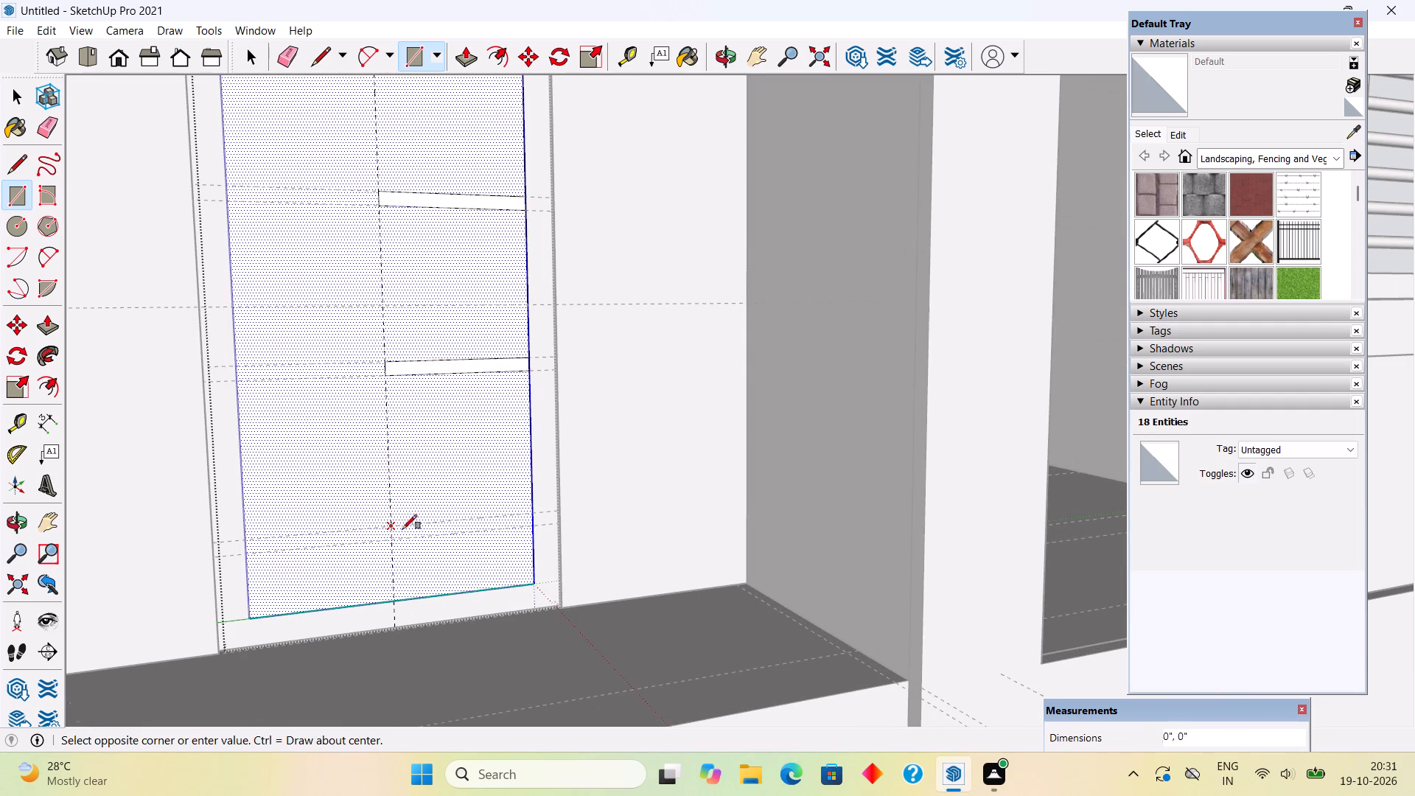
{"action": "left_click", "coordinate": [532, 527]}
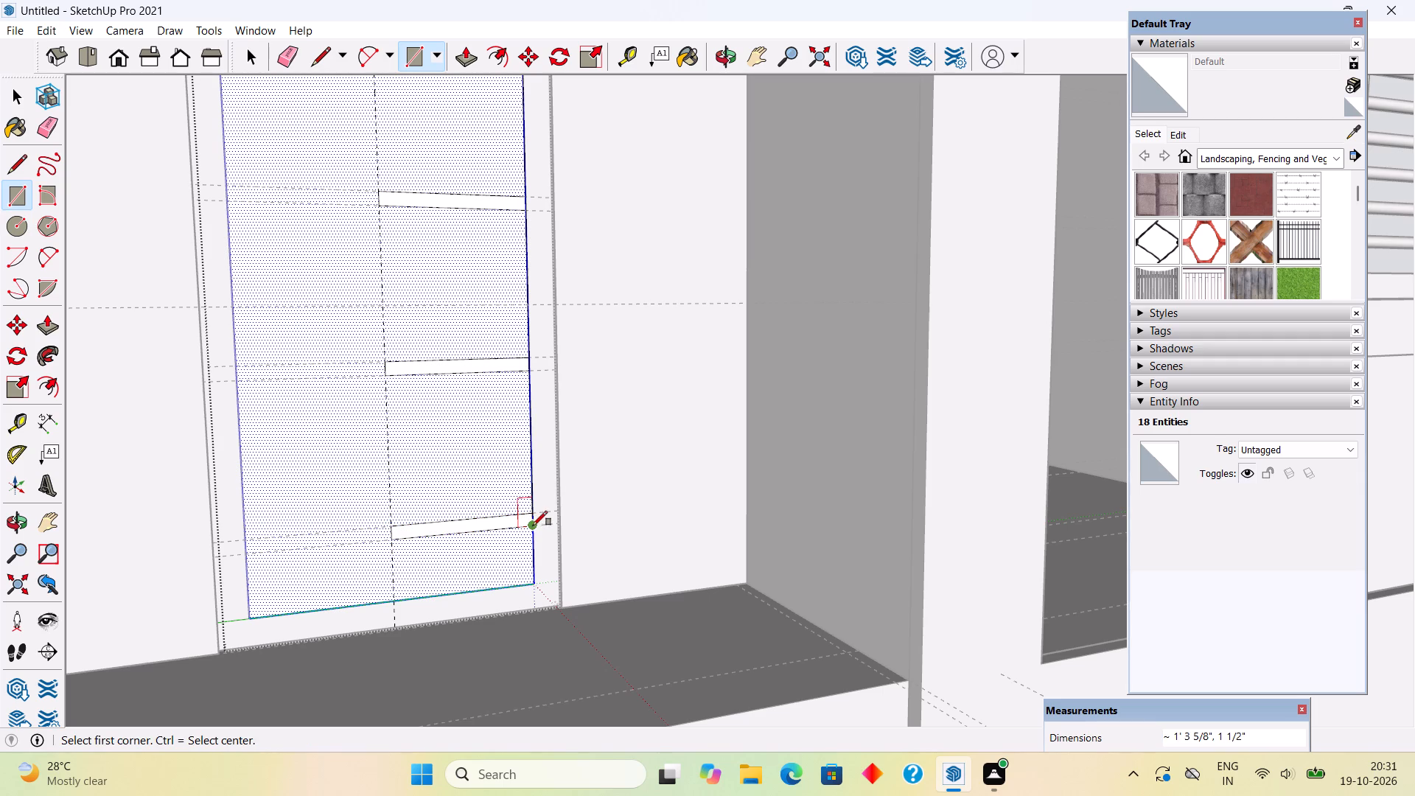
Push/Pull all four horizontal strips on the door panel by 0.3".
{"action": "key", "text": "space"}
{"action": "key", "text": "p"}
{"action": "left_click", "coordinate": [501, 518]}
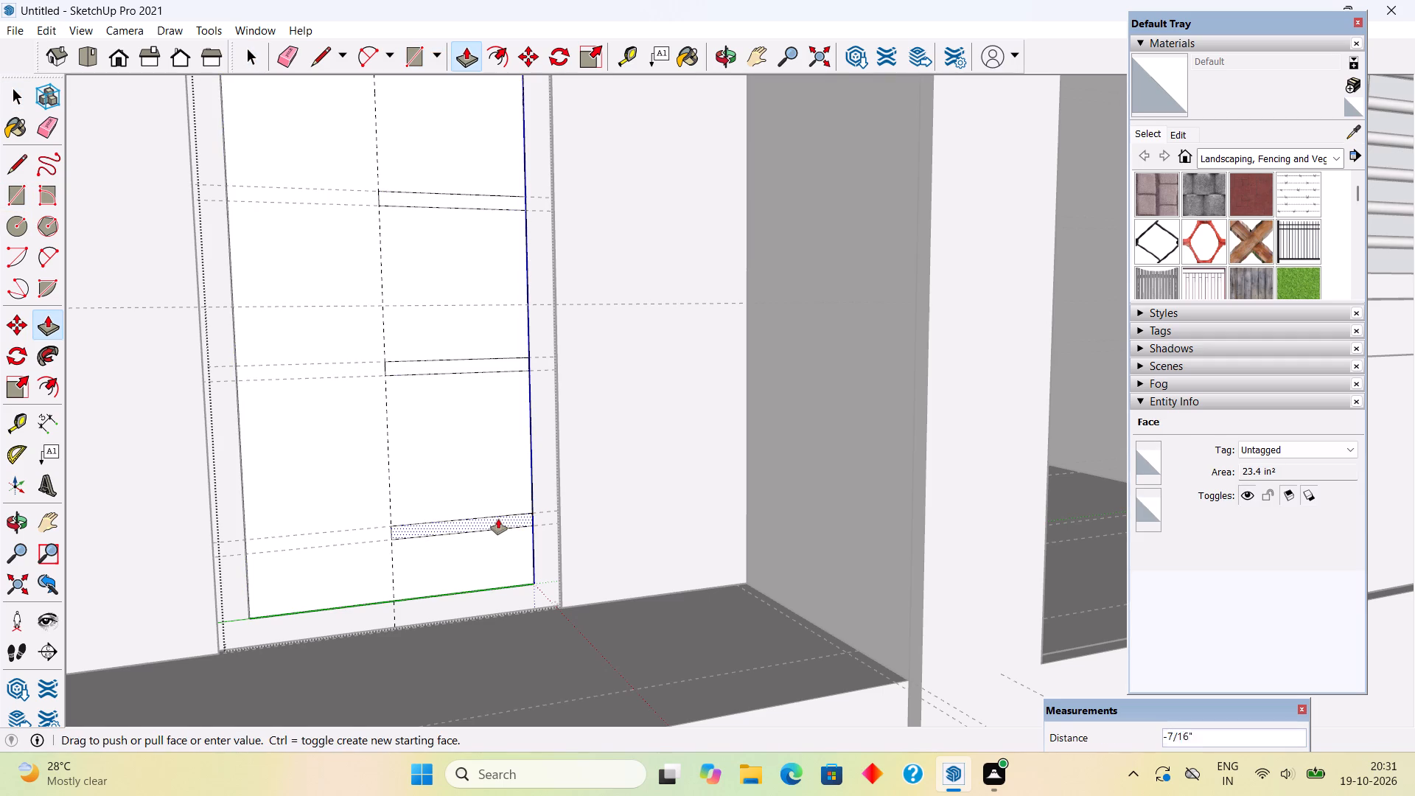
{"action": "type", "text": ".3\""}
{"action": "key", "text": "Return"}
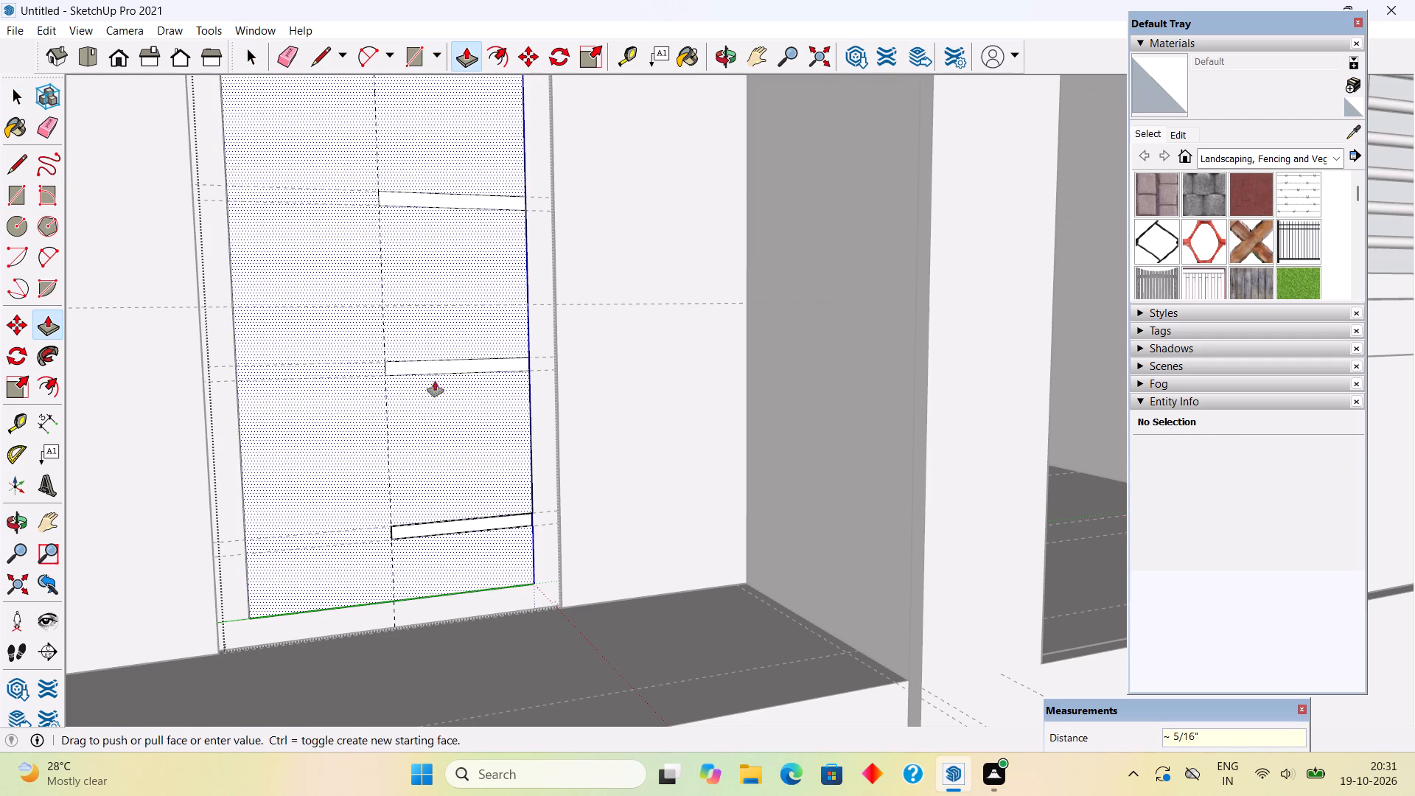
{"action": "double_click", "coordinate": [447, 362]}
{"action": "left_click", "coordinate": [469, 202]}
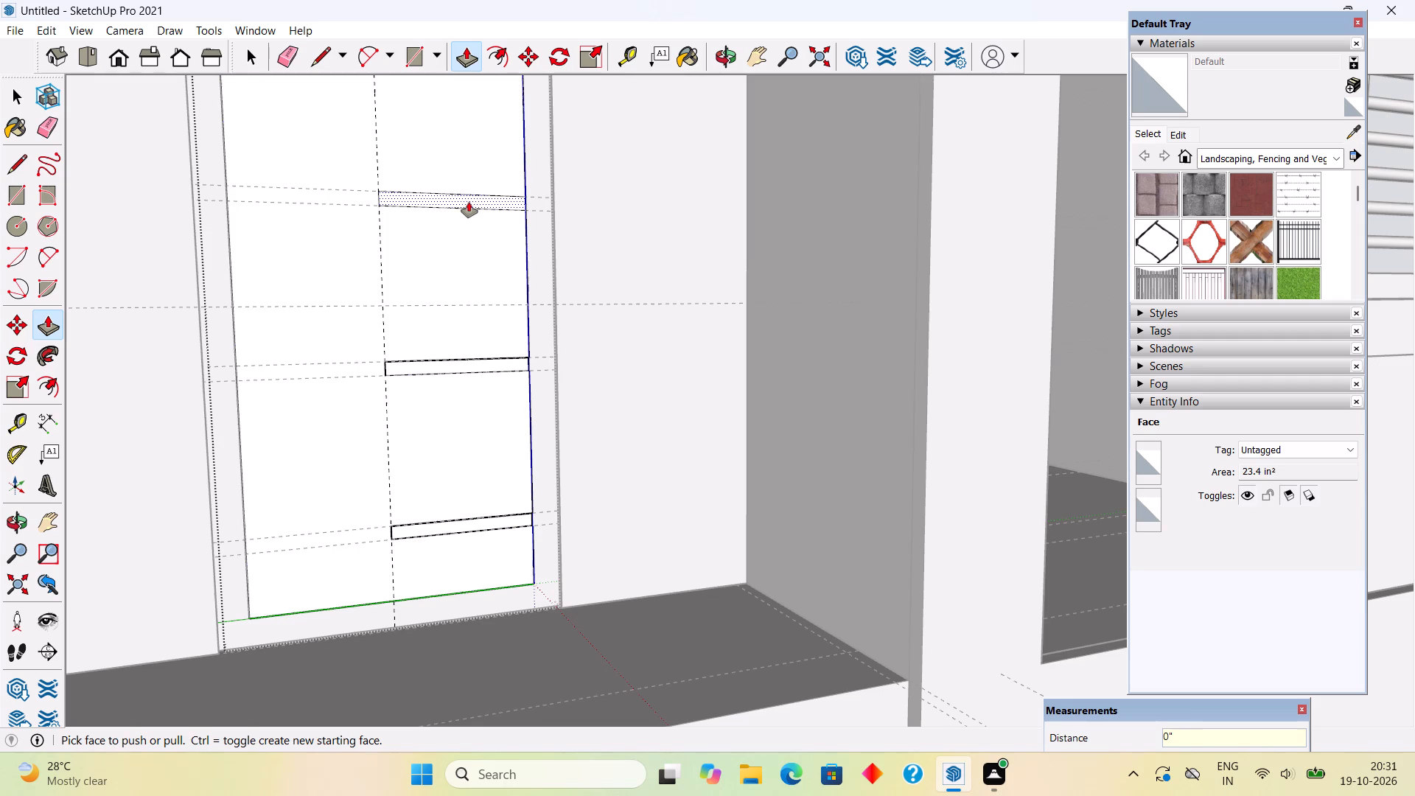
{"action": "left_click", "coordinate": [469, 202]}
{"action": "scroll", "coordinate": [469, 202], "scroll_direction": "down", "scroll_amount": 11}
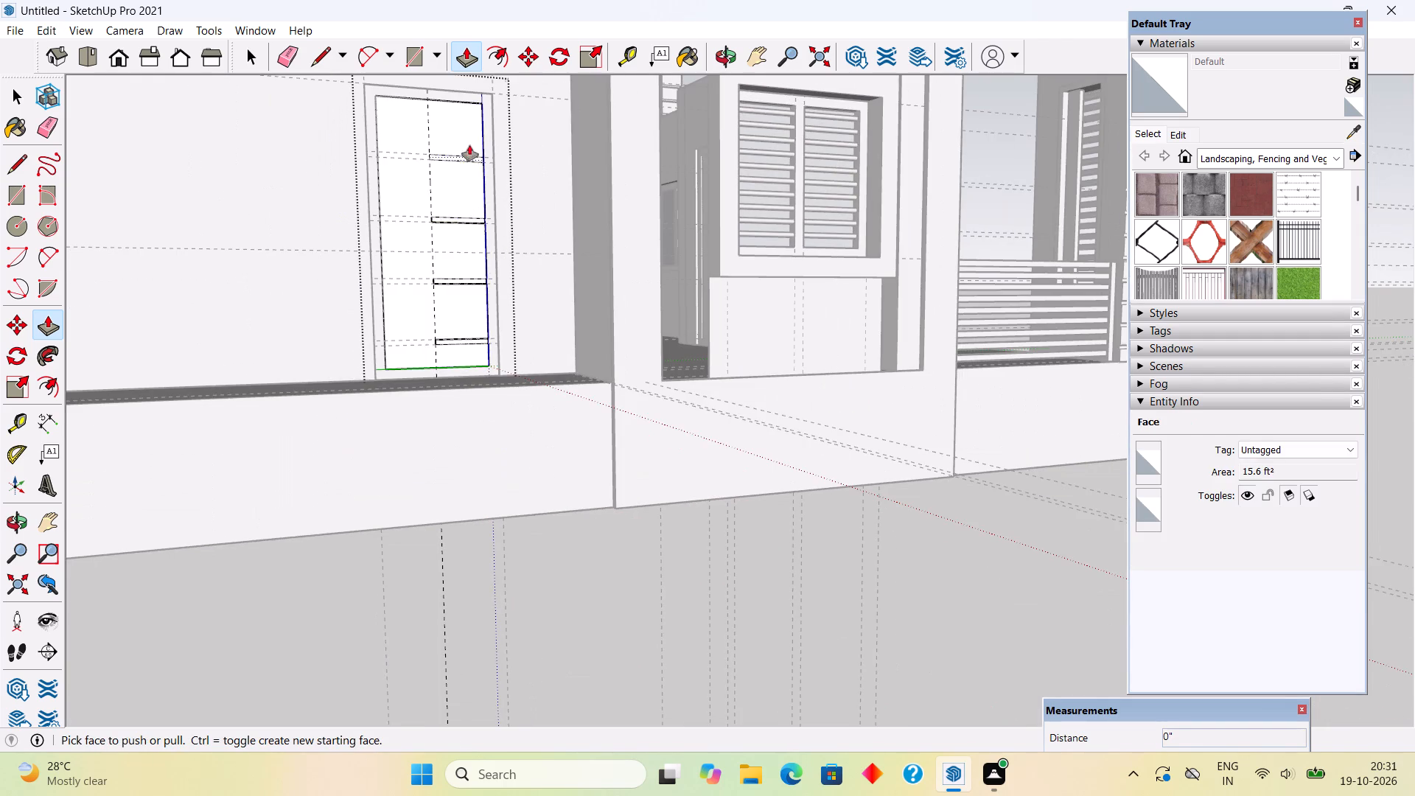
{"action": "scroll", "coordinate": [469, 144], "scroll_direction": "up", "scroll_amount": 9}
{"action": "double_click", "coordinate": [465, 161]}
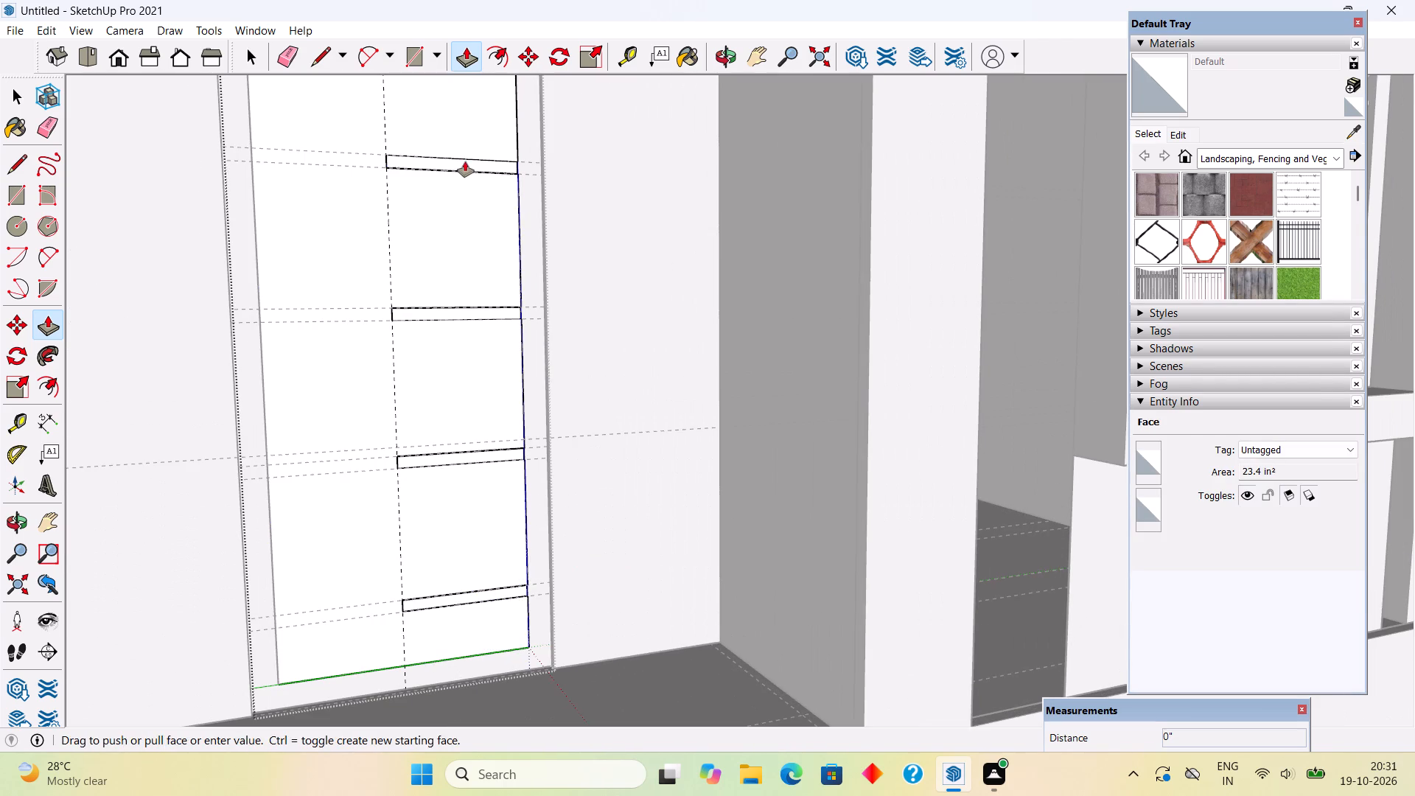
{"action": "key", "text": "space"}
Place two vertical guides on the door panel, one 5" in from its left edge and another 1.5" further in.
{"action": "scroll", "coordinate": [443, 233], "scroll_direction": "down", "scroll_amount": 4}
{"action": "middle_click_drag", "start_coordinate": [314, 297], "coordinate": [253, 327]}
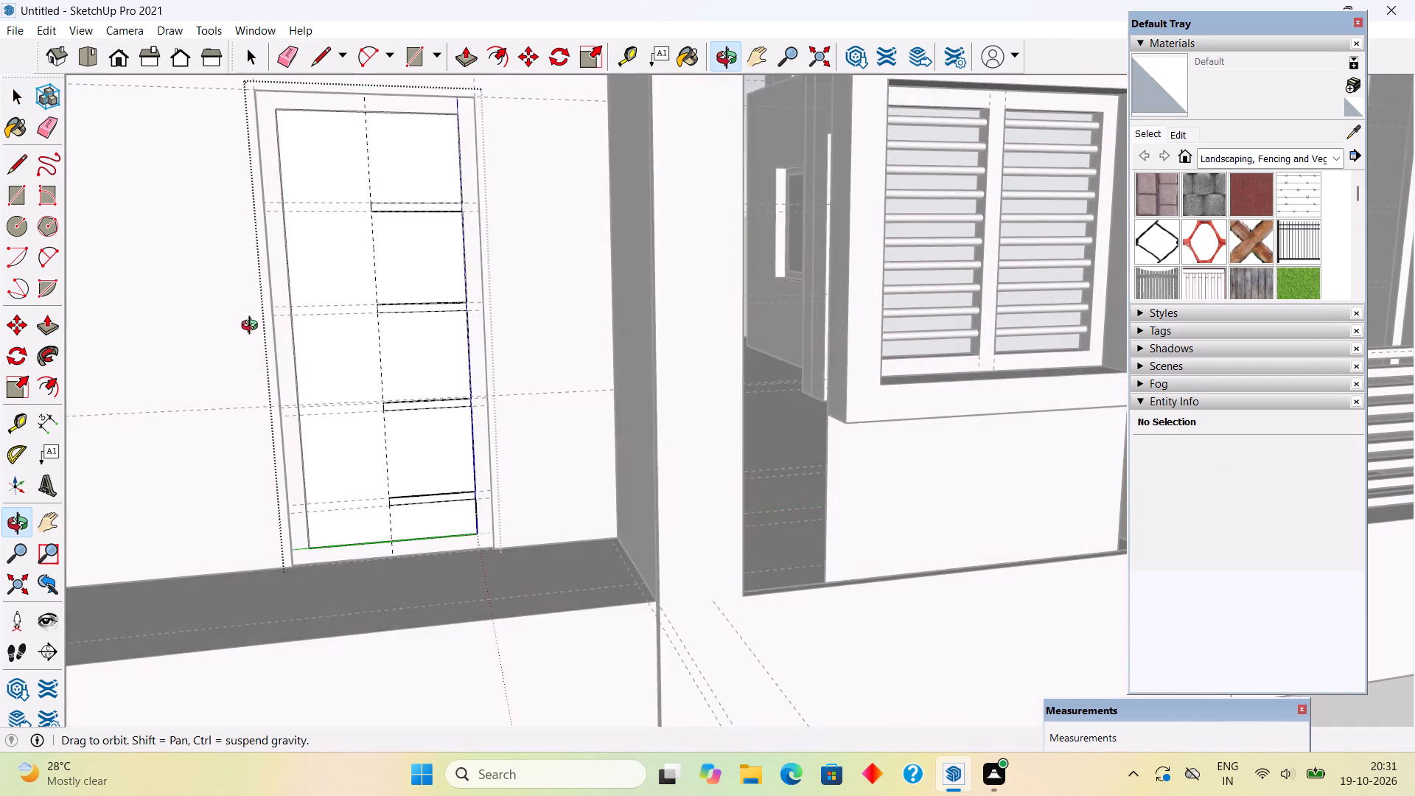
{"action": "middle_click_drag", "start_coordinate": [253, 327], "coordinate": [248, 349]}
{"action": "key", "text": "t"}
{"action": "left_click", "coordinate": [290, 305]}
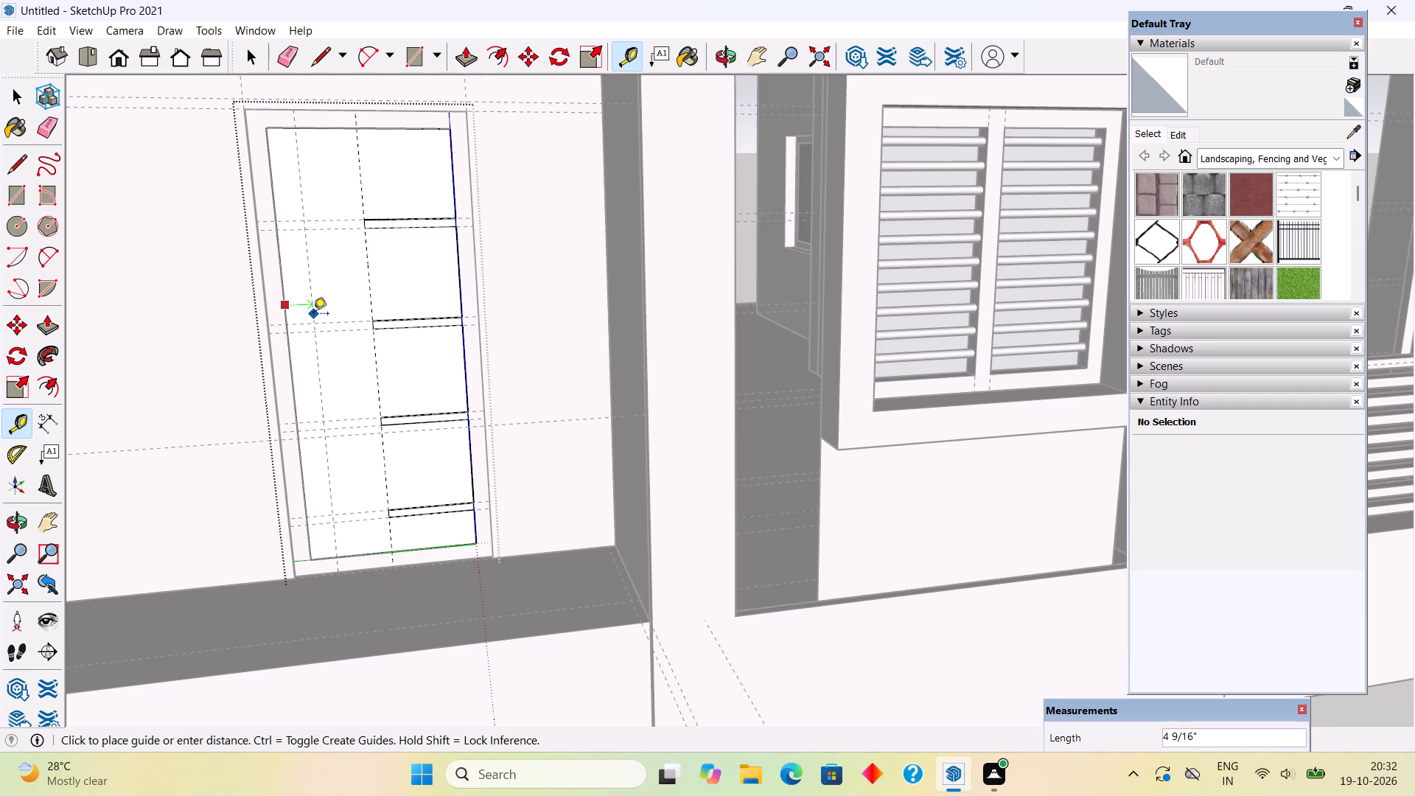
{"action": "type", "text": "5\""}
{"action": "key", "text": "Return"}
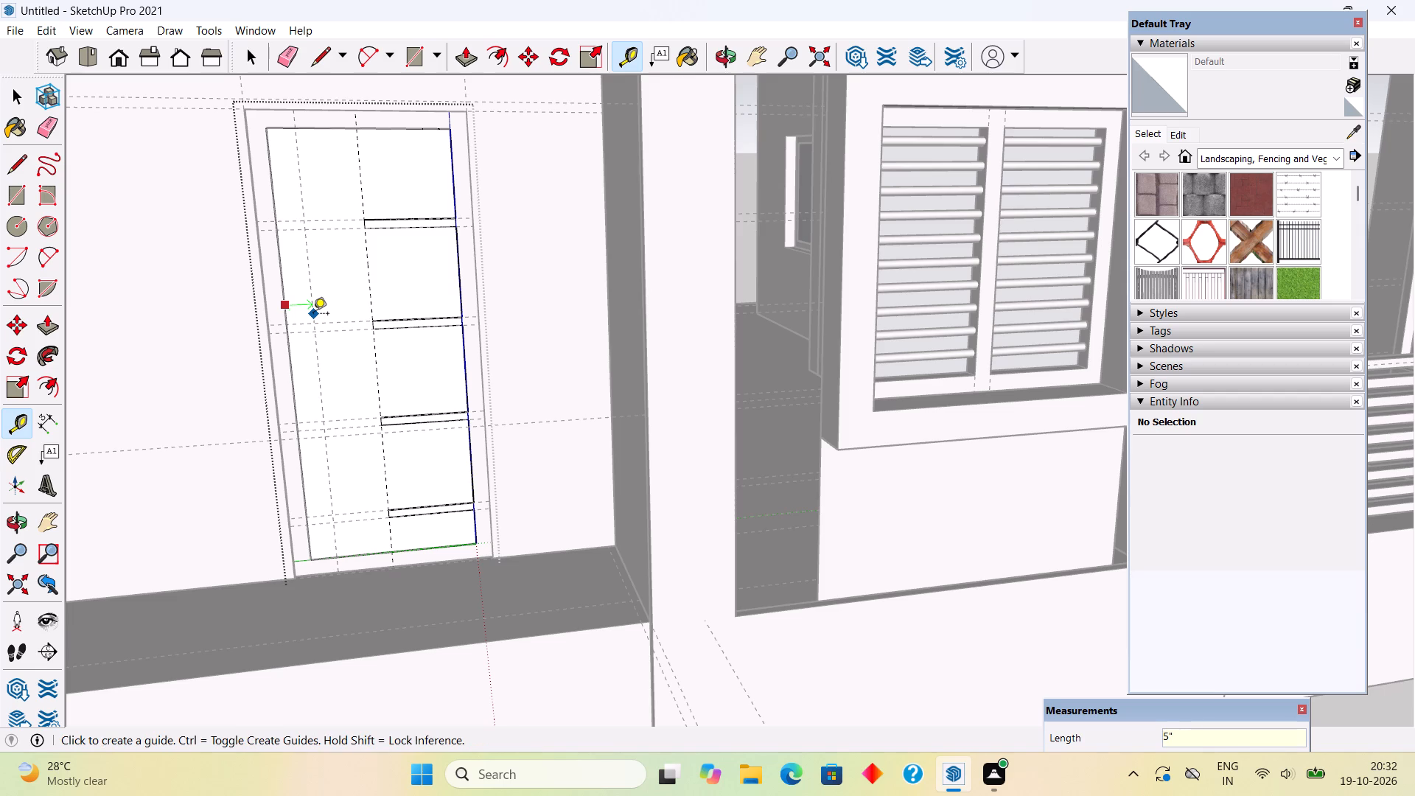
{"action": "left_click", "coordinate": [313, 309]}
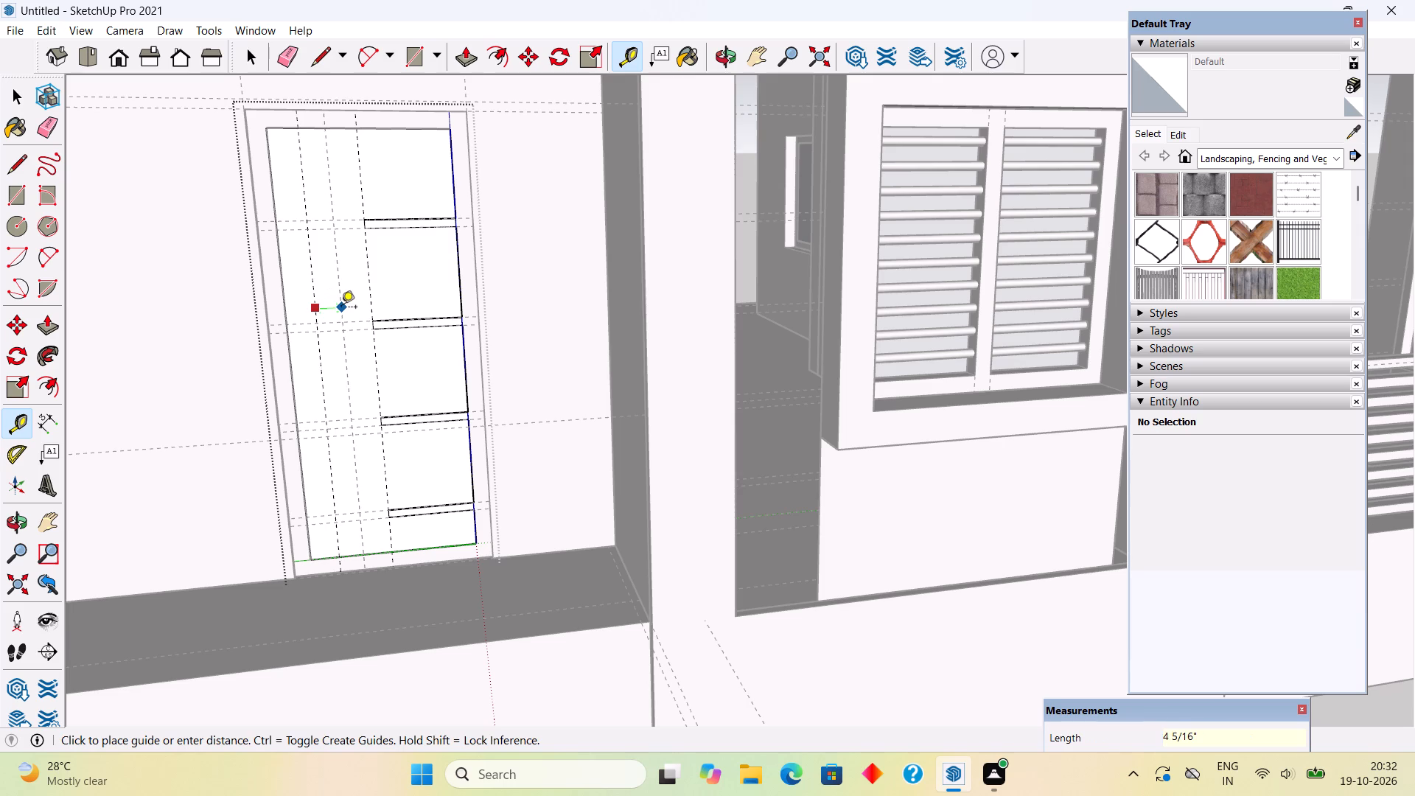
{"action": "type", "text": "1.5"}
{"action": "key", "text": "shift+quotedbl"}
{"action": "key", "text": "Return"}
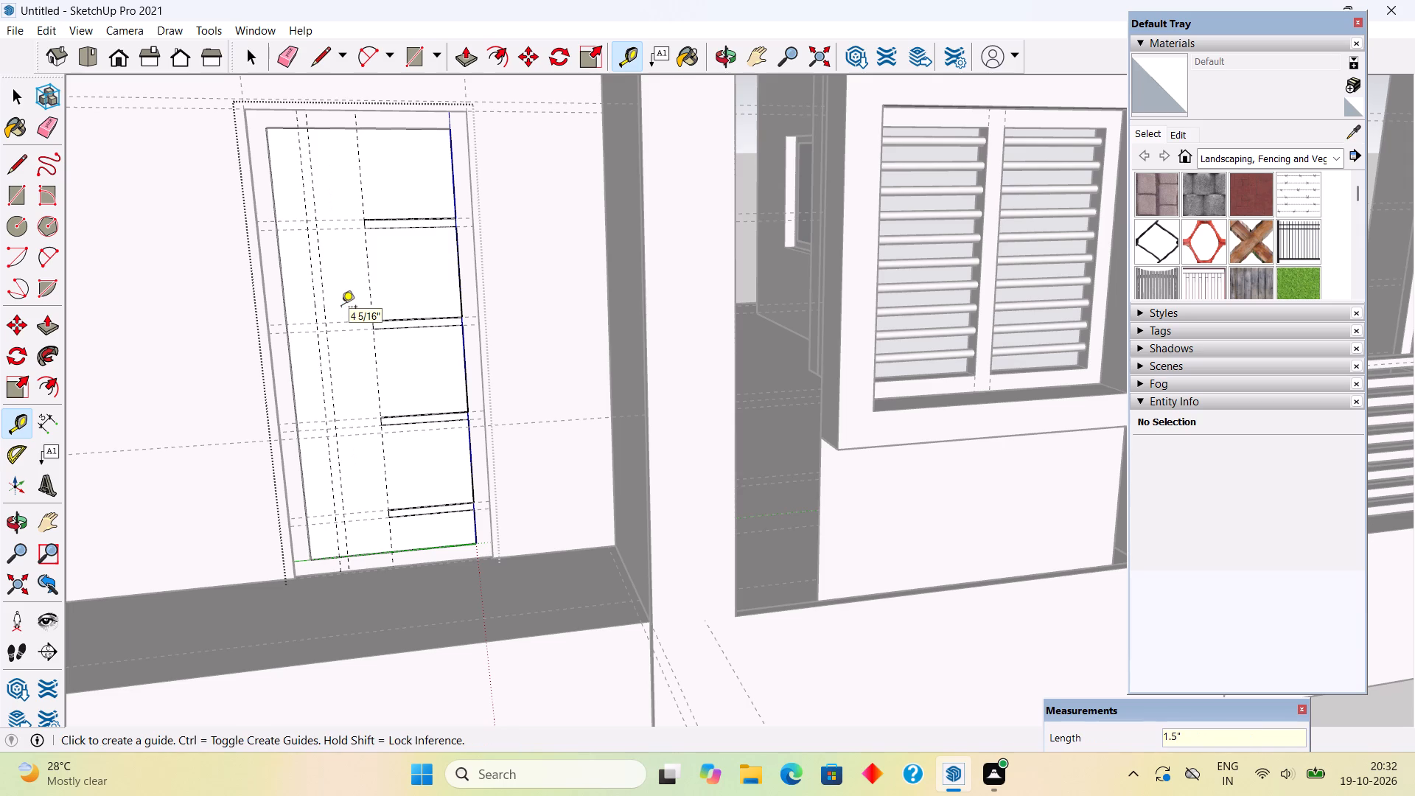
Draw a full-height vertical strip rectangle between the two new guides, from the door panel's top edge to its bottom edge.
{"action": "key", "text": "r"}
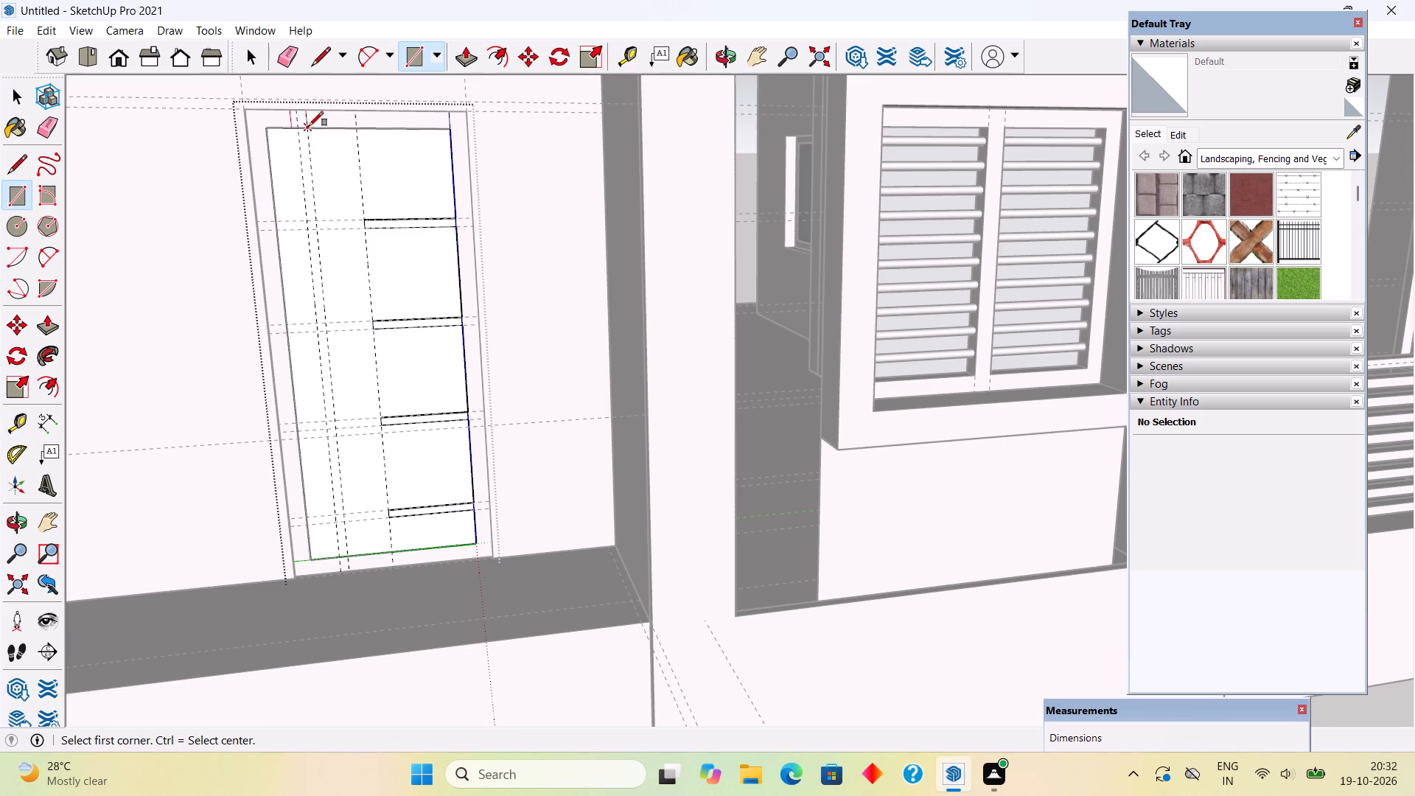
{"action": "left_click", "coordinate": [295, 125]}
{"action": "scroll", "coordinate": [350, 584], "scroll_direction": "up", "scroll_amount": 4}
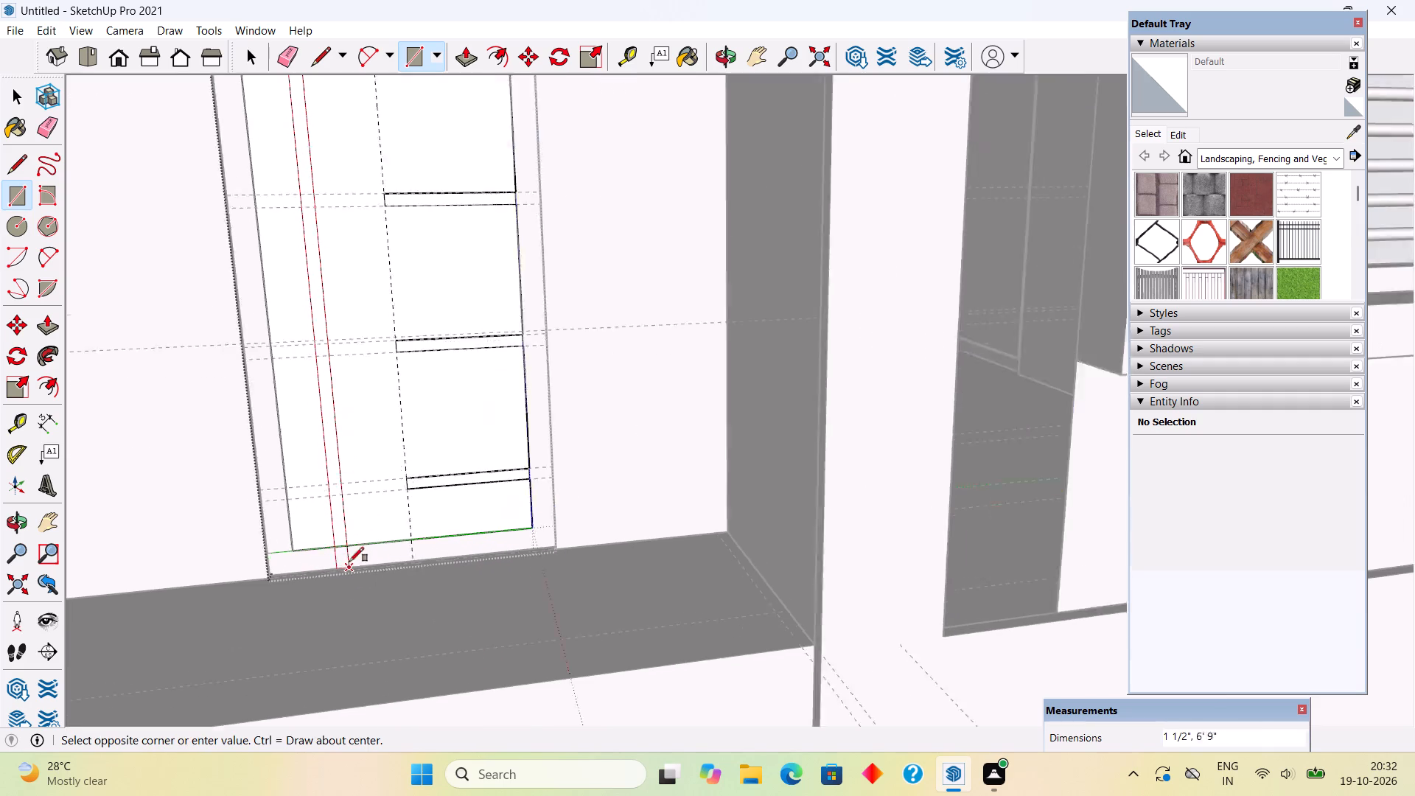
{"action": "scroll", "coordinate": [349, 562], "scroll_direction": "up", "scroll_amount": 1}
{"action": "left_click", "coordinate": [348, 541]}
Push/Pull the full-height vertical strip on the door panel by 0.3".
{"action": "key", "text": "p"}
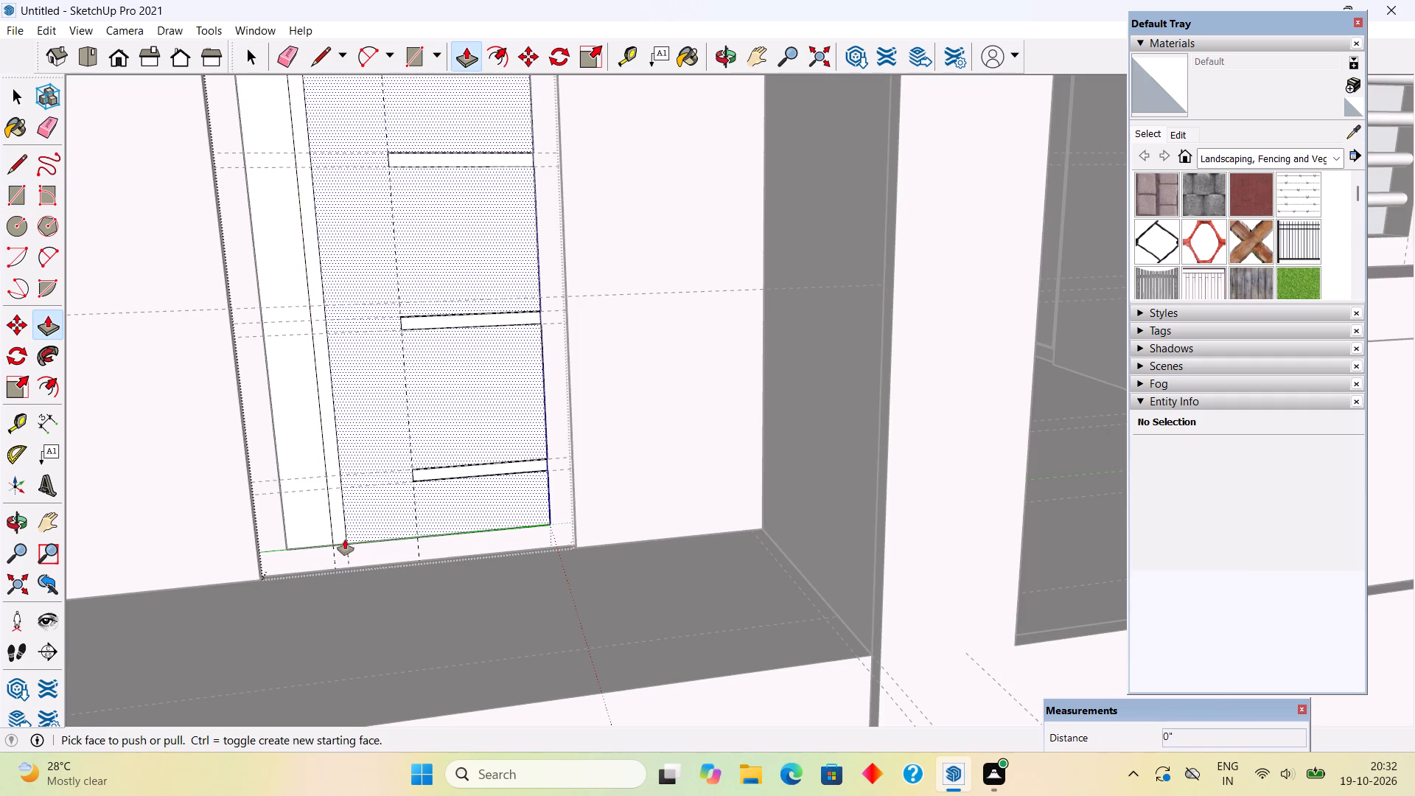
{"action": "left_click", "coordinate": [344, 529]}
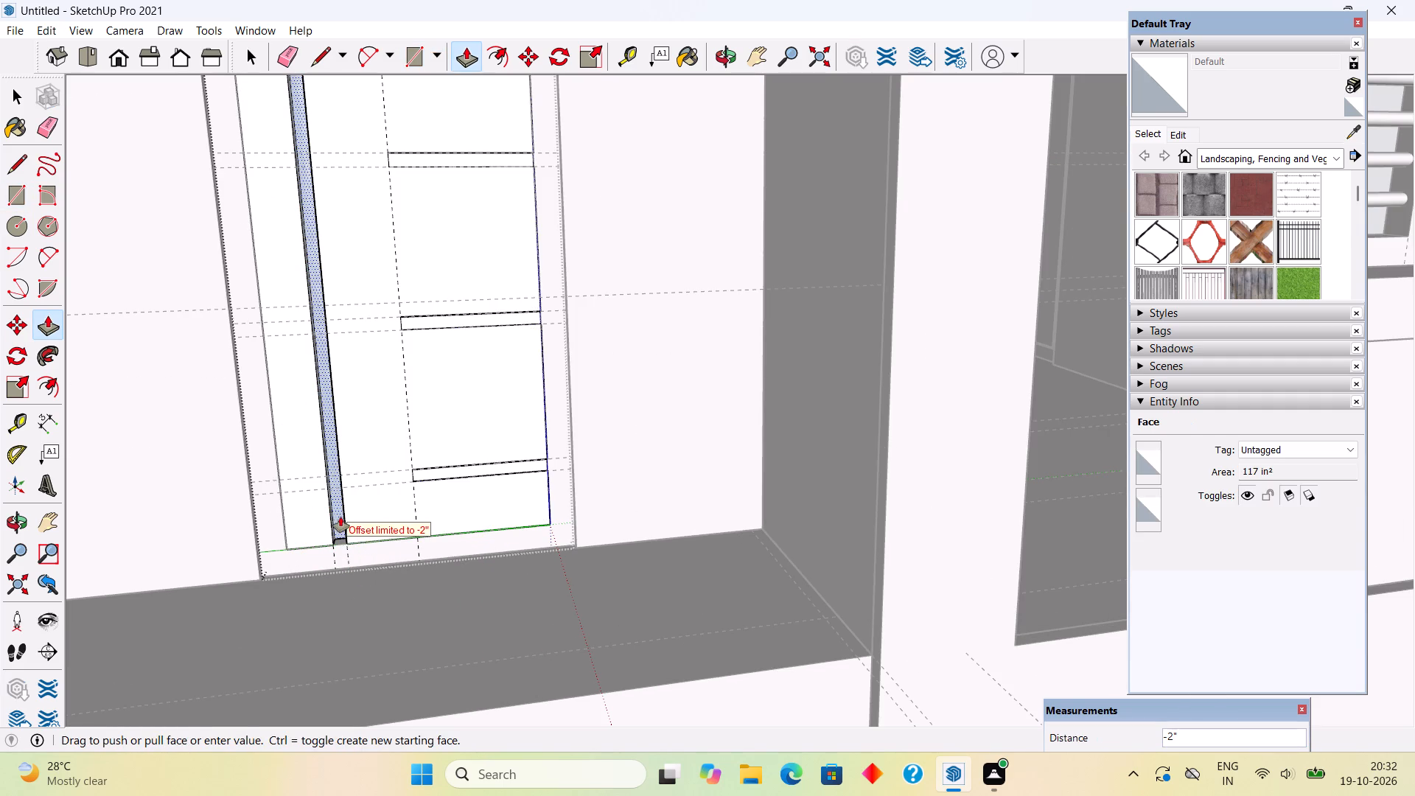
{"action": "type", "text": ".3\""}
{"action": "key", "text": "Return"}
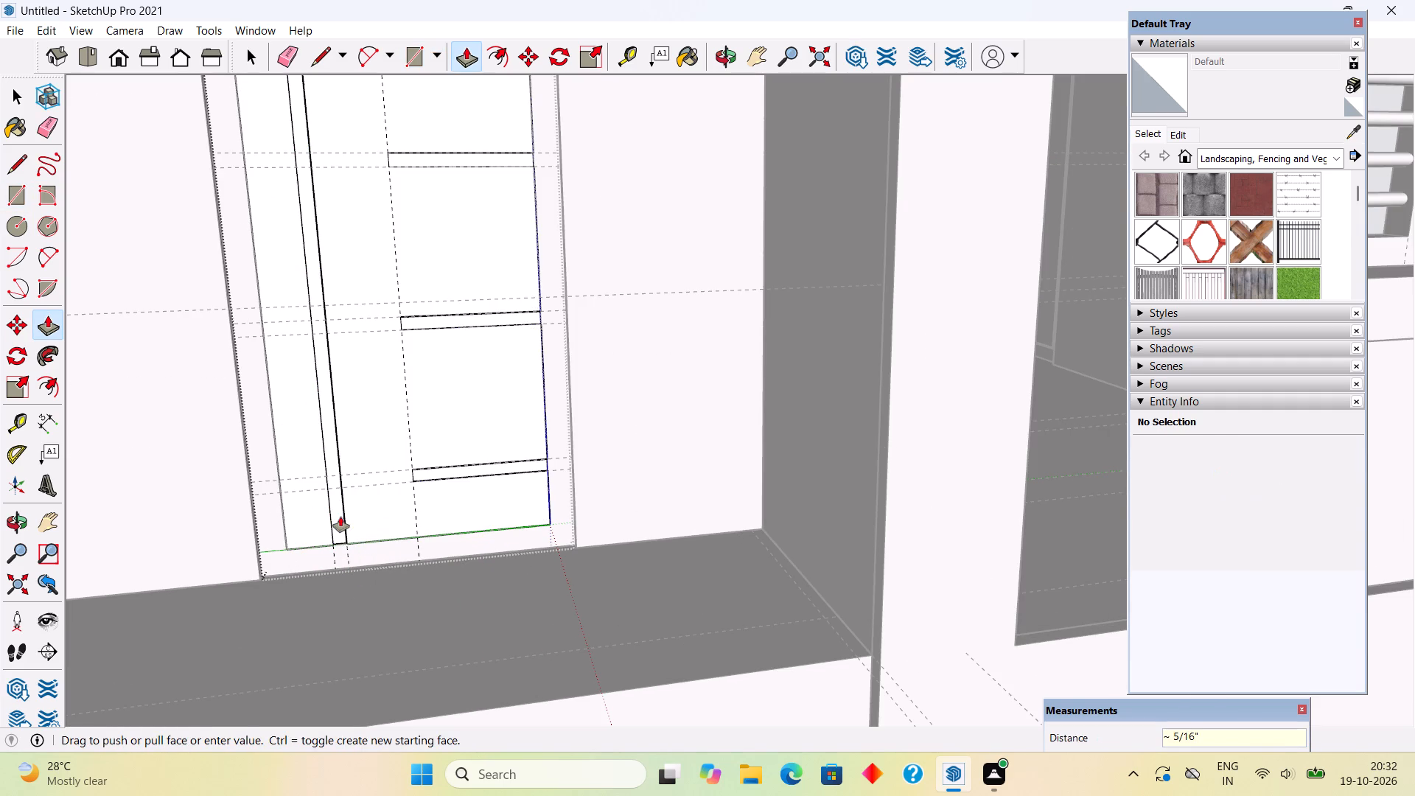
{"action": "key", "text": "space"}
Close the door panel group and delete all guides in the model.
{"action": "scroll", "coordinate": [340, 518], "scroll_direction": "down", "scroll_amount": 14}
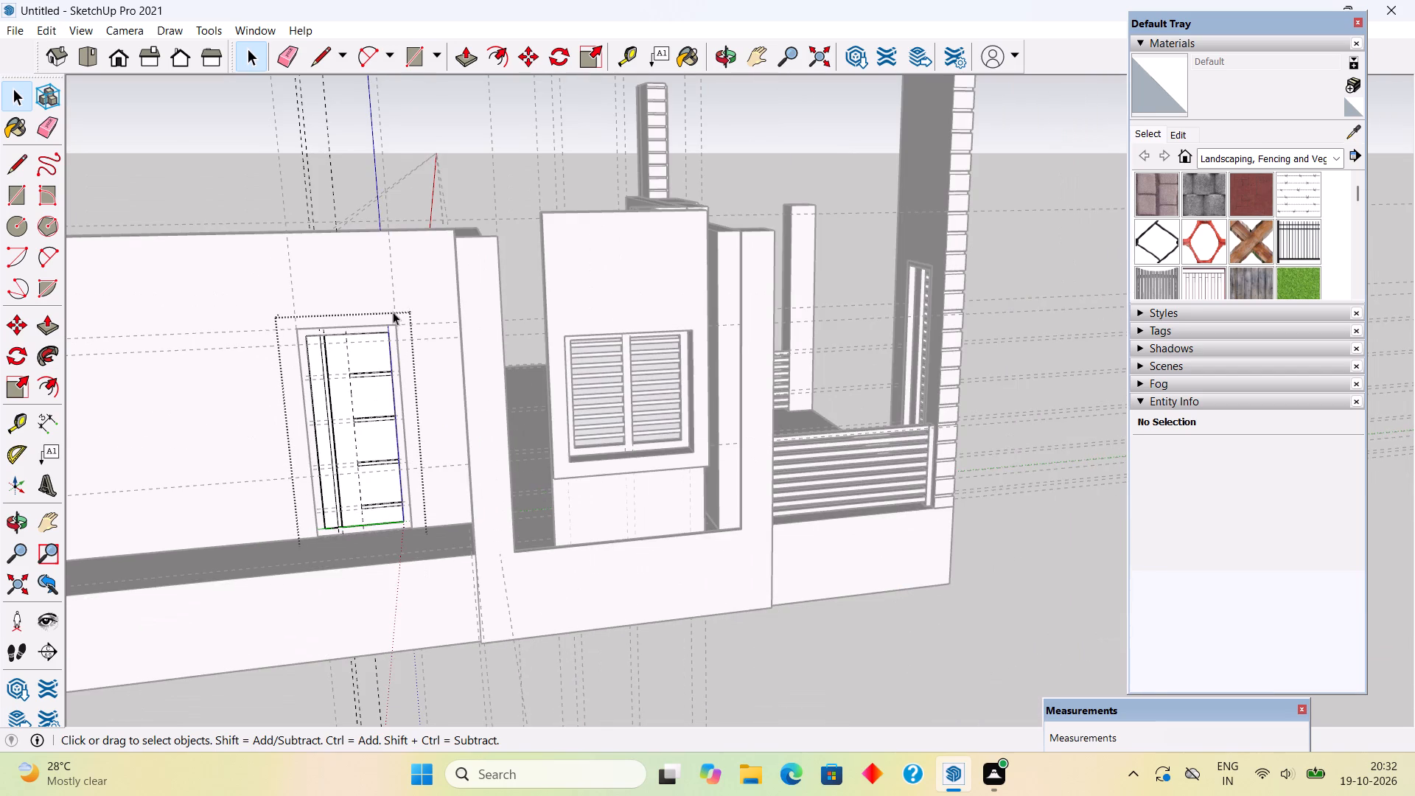
{"action": "left_click", "coordinate": [403, 136]}
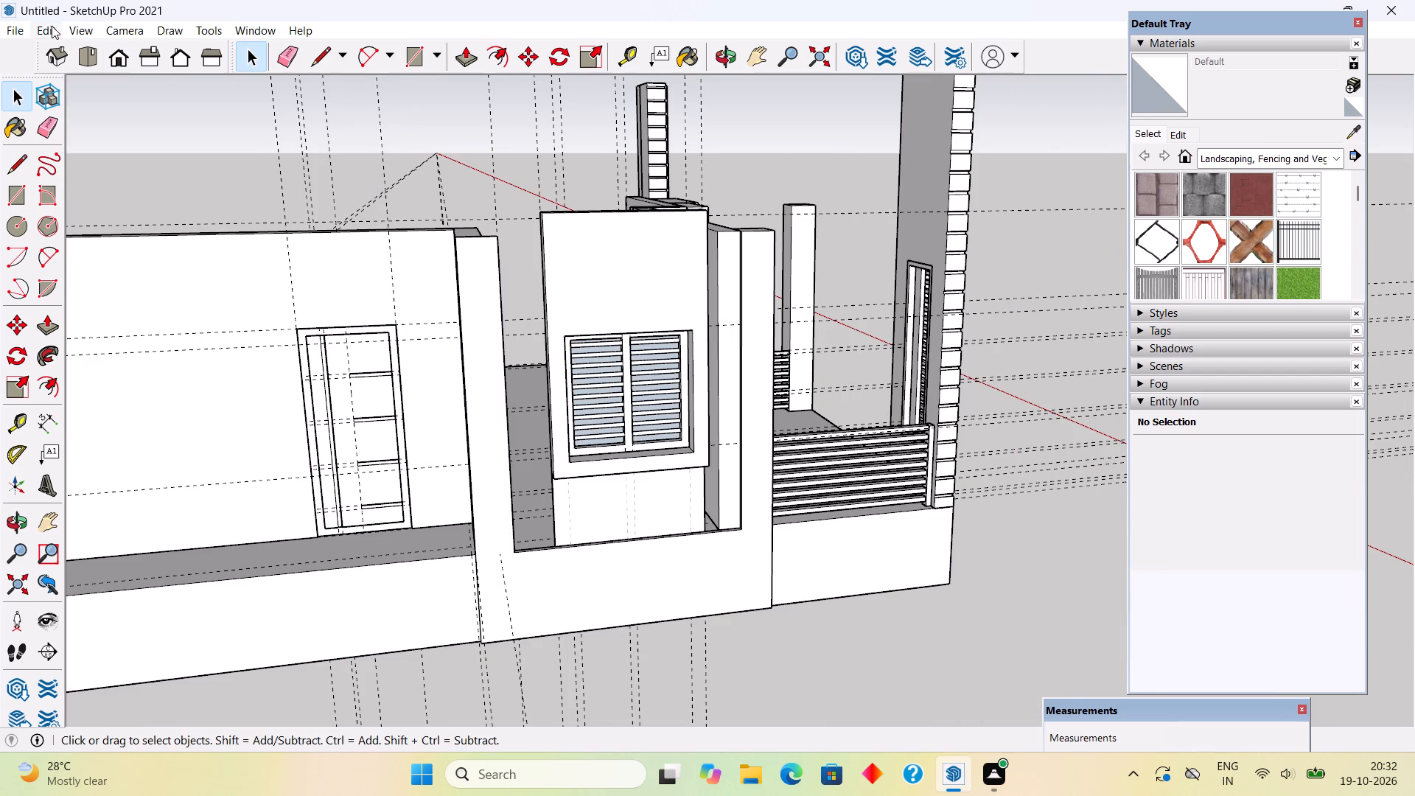
{"action": "left_click", "coordinate": [52, 26]}
{"action": "left_click", "coordinate": [122, 201]}
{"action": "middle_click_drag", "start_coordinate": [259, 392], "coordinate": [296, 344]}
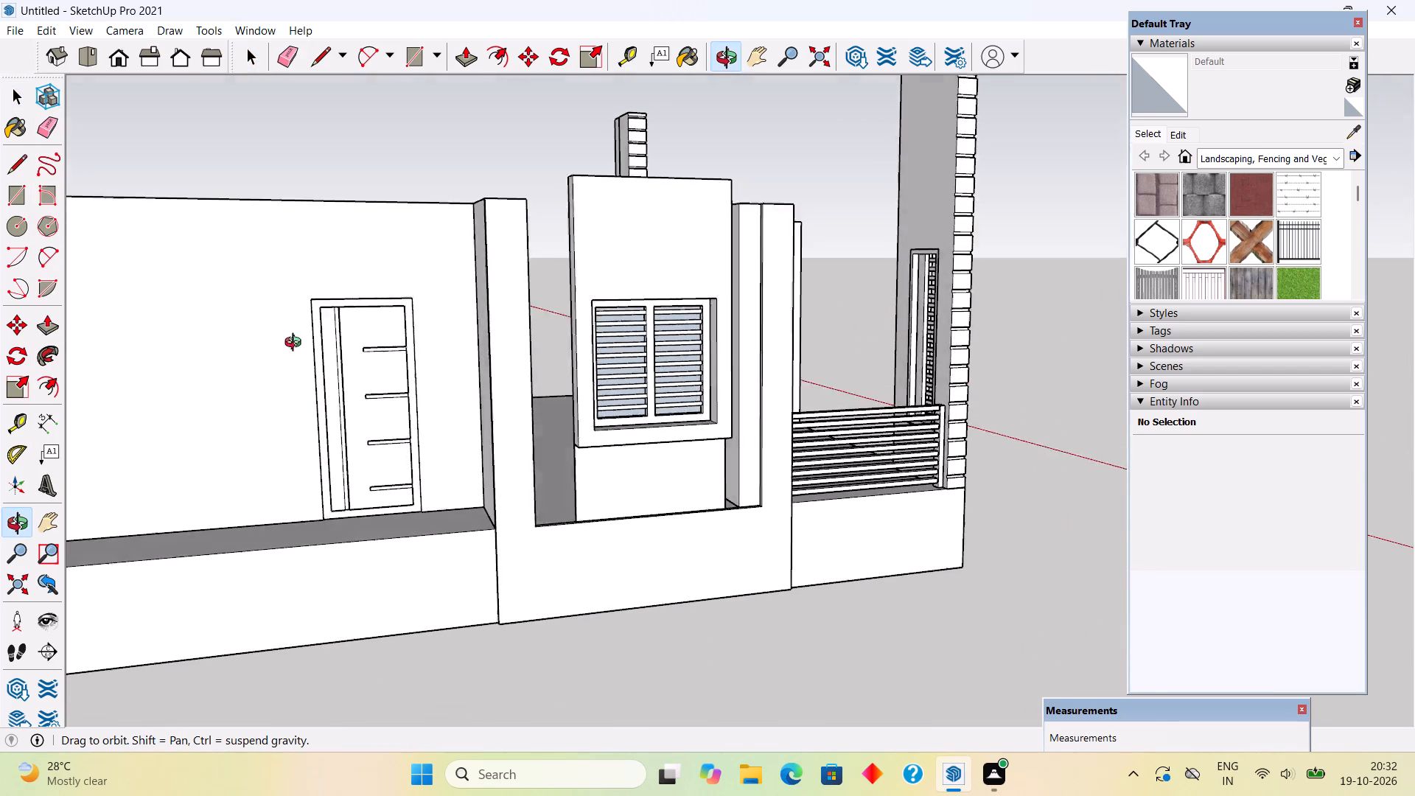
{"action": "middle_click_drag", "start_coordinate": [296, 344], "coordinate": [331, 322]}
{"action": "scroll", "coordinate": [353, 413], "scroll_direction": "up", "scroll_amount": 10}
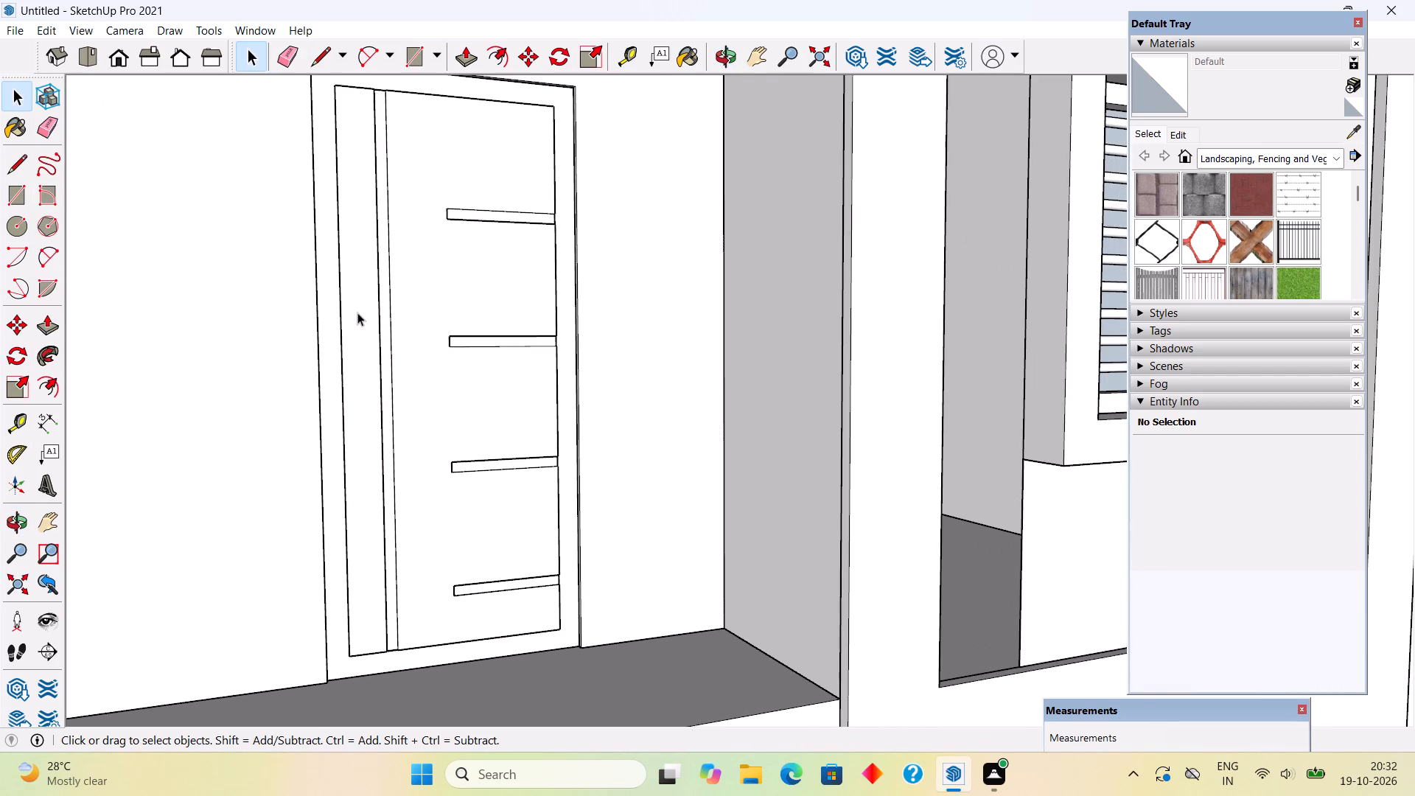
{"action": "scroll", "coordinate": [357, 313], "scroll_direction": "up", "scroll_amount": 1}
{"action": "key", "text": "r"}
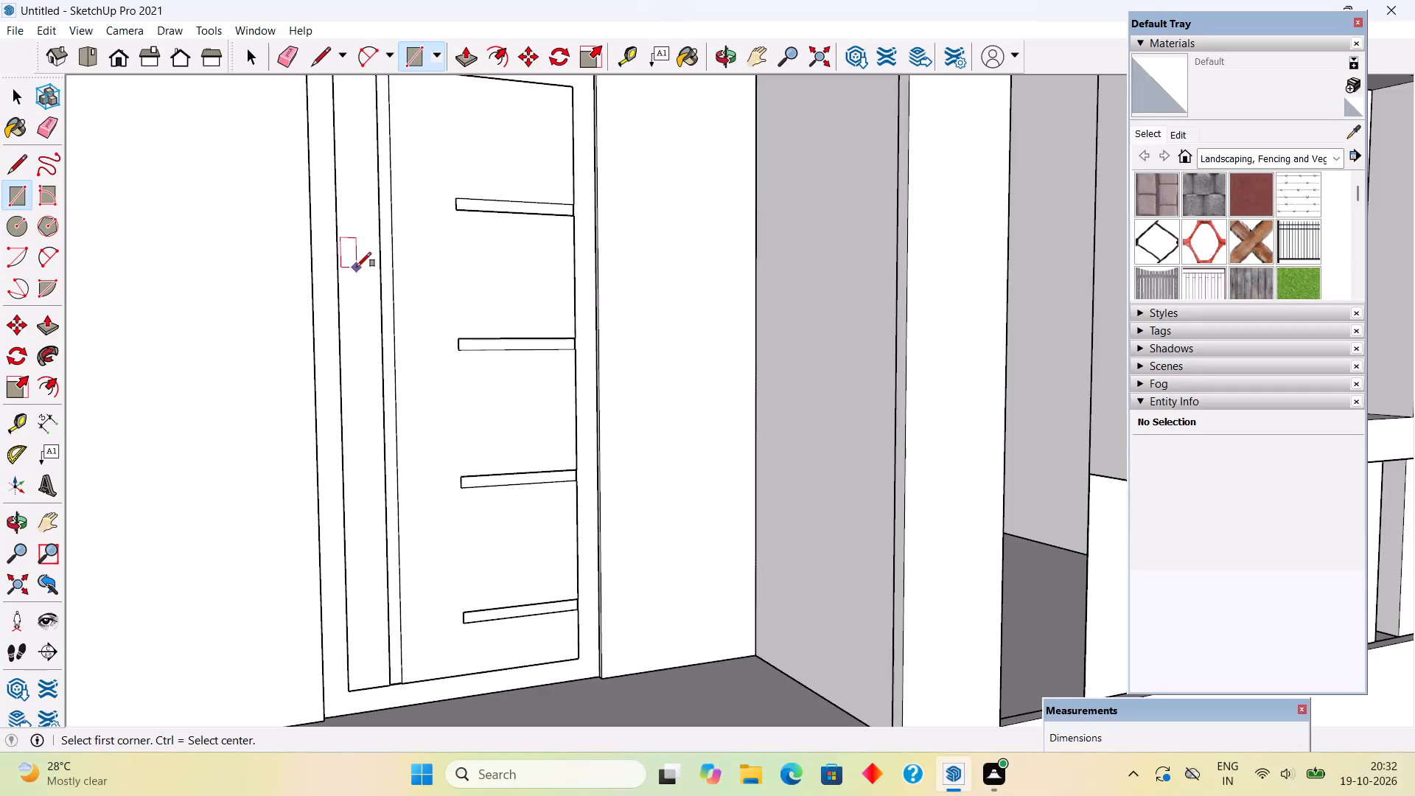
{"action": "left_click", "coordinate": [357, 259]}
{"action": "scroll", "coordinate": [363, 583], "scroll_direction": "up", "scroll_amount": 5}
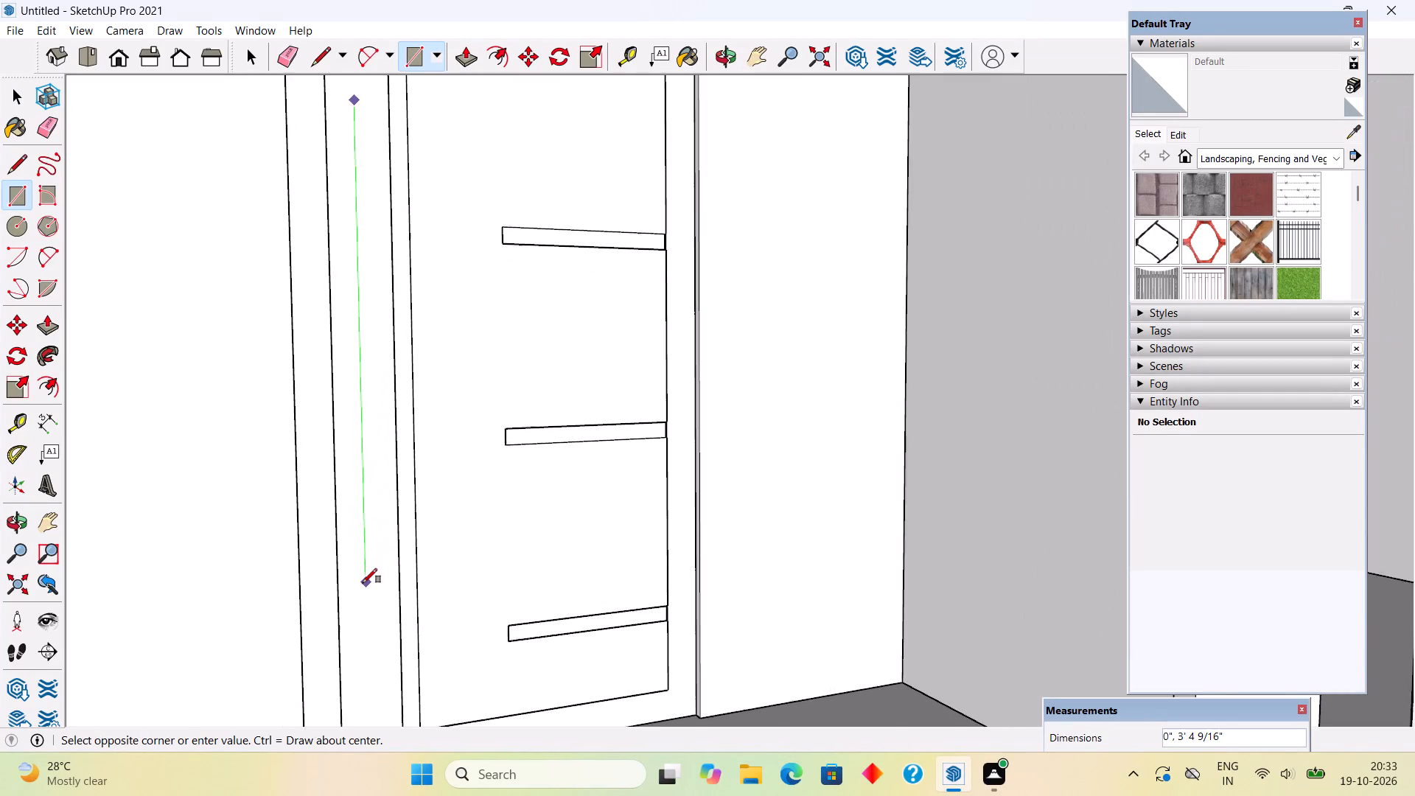
Draw a tall narrow rectangle about 3' 2" by 1 5/16" on the door between the panel's left edge and the vertical strip.
{"action": "key", "text": "r"}
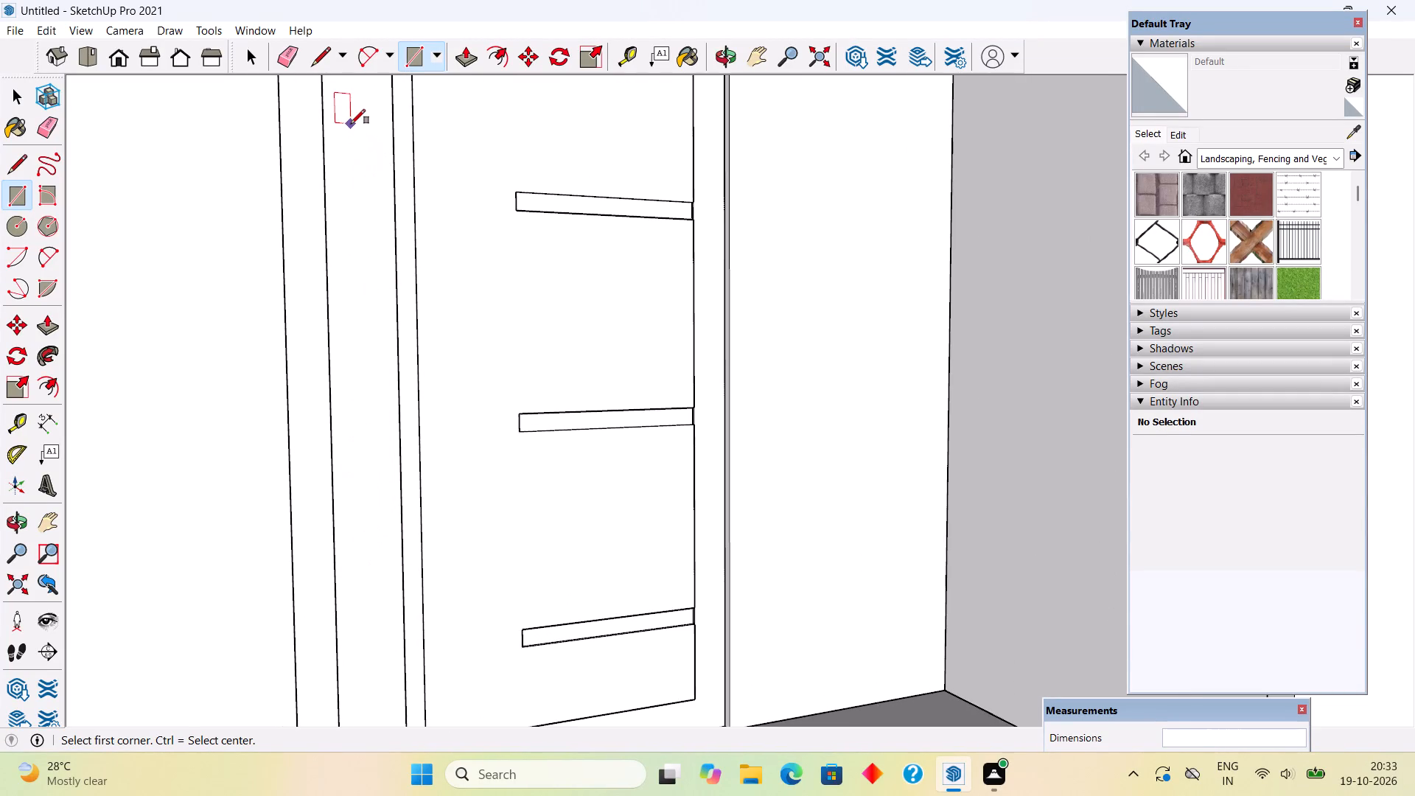
{"action": "left_click", "coordinate": [346, 122]}
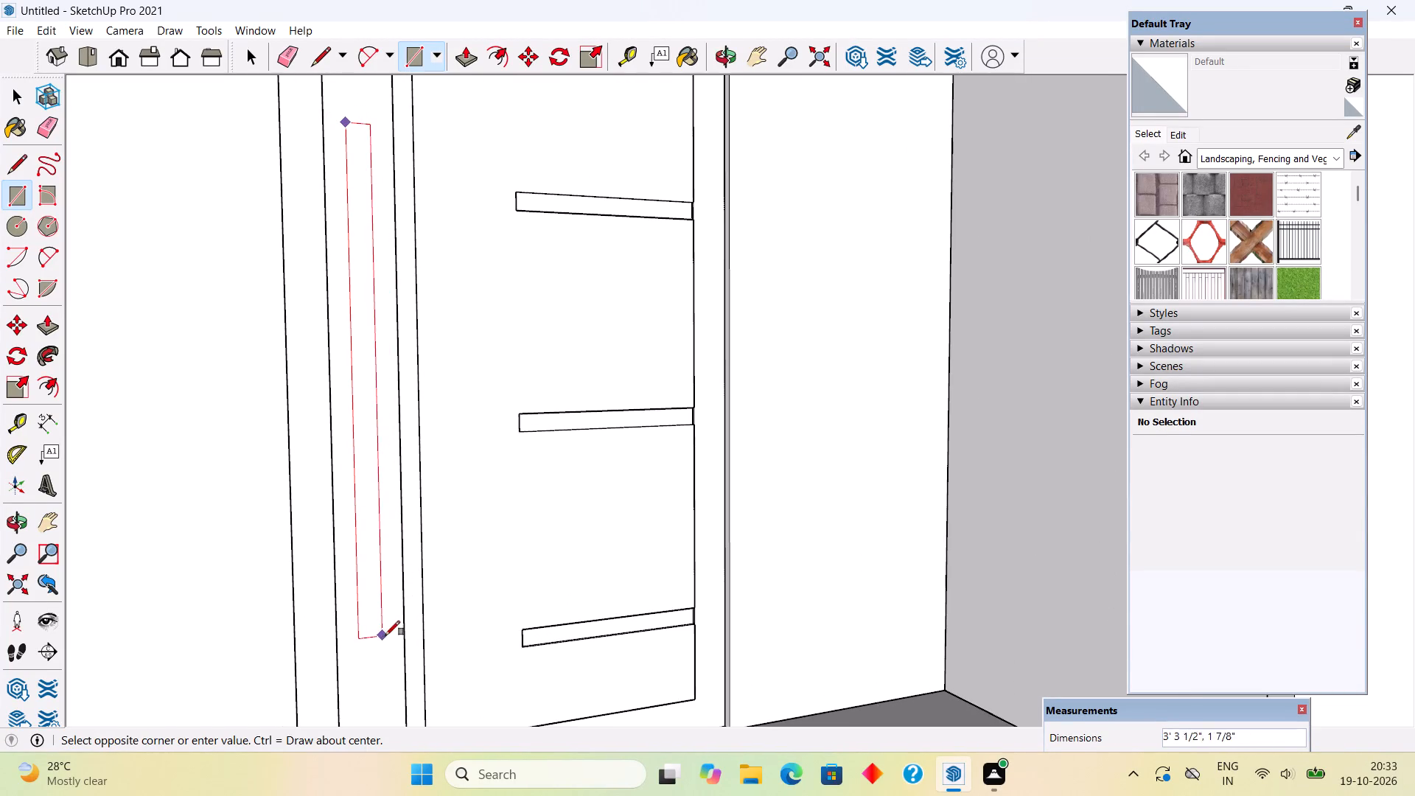
{"action": "middle_click_drag", "start_coordinate": [382, 635], "coordinate": [318, 626]}
{"action": "scroll", "coordinate": [352, 648], "scroll_direction": "up", "scroll_amount": 4}
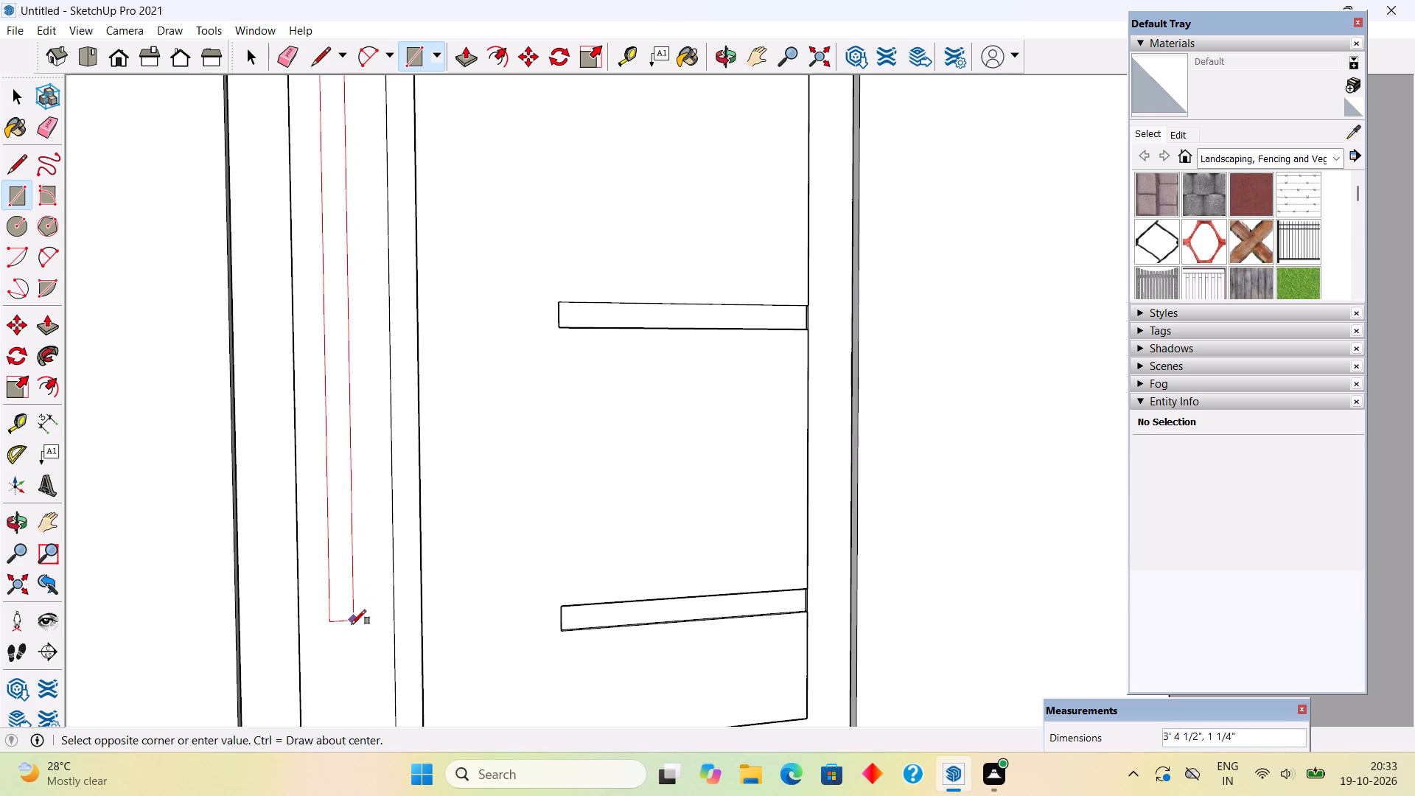
{"action": "left_click", "coordinate": [354, 579]}
{"action": "middle_click_drag", "start_coordinate": [393, 615], "coordinate": [478, 717]}
{"action": "scroll", "coordinate": [489, 724], "scroll_direction": "down", "scroll_amount": 5}
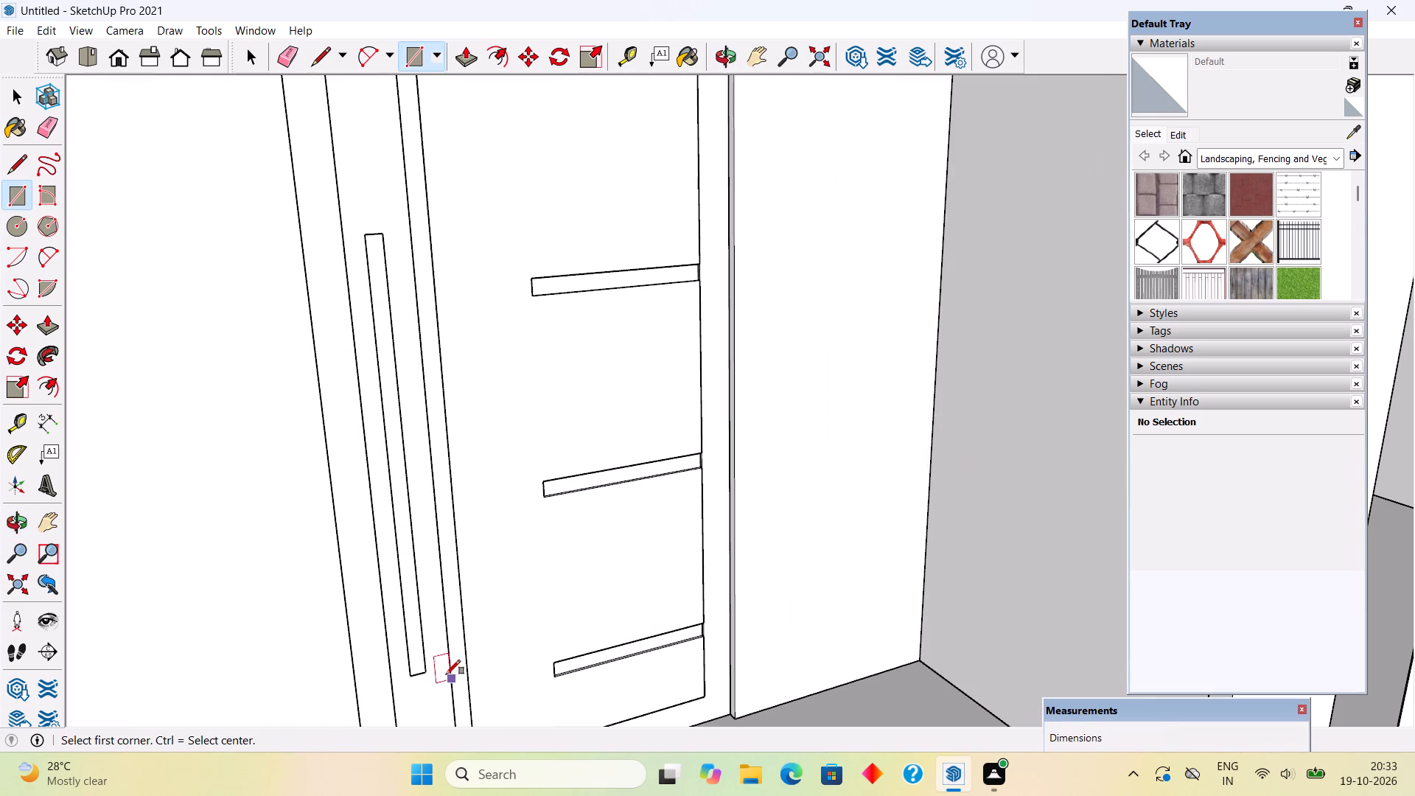
Push/Pull the tall narrow rectangle on the door outward by 2" to form a handle block.
{"action": "key", "text": "p"}
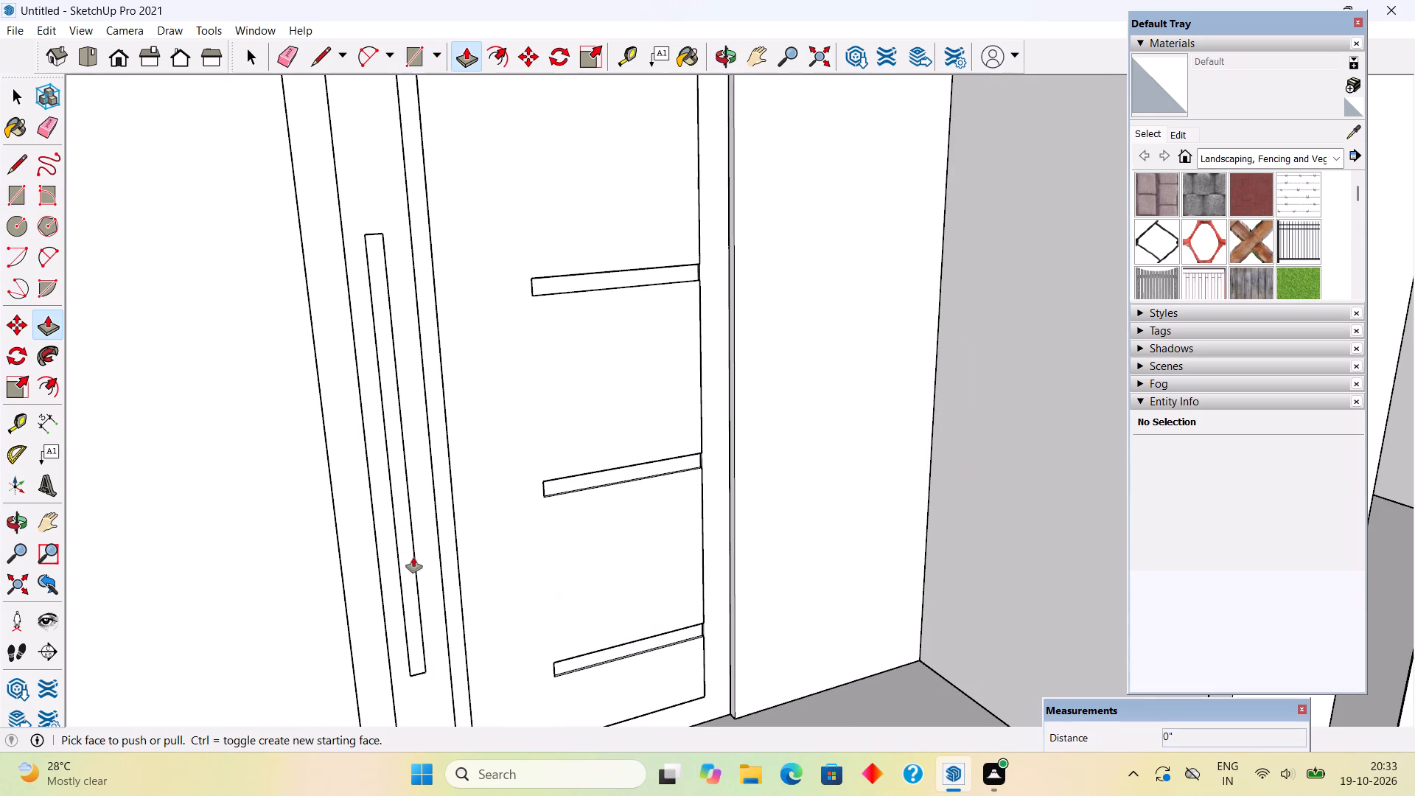
{"action": "left_click", "coordinate": [408, 582]}
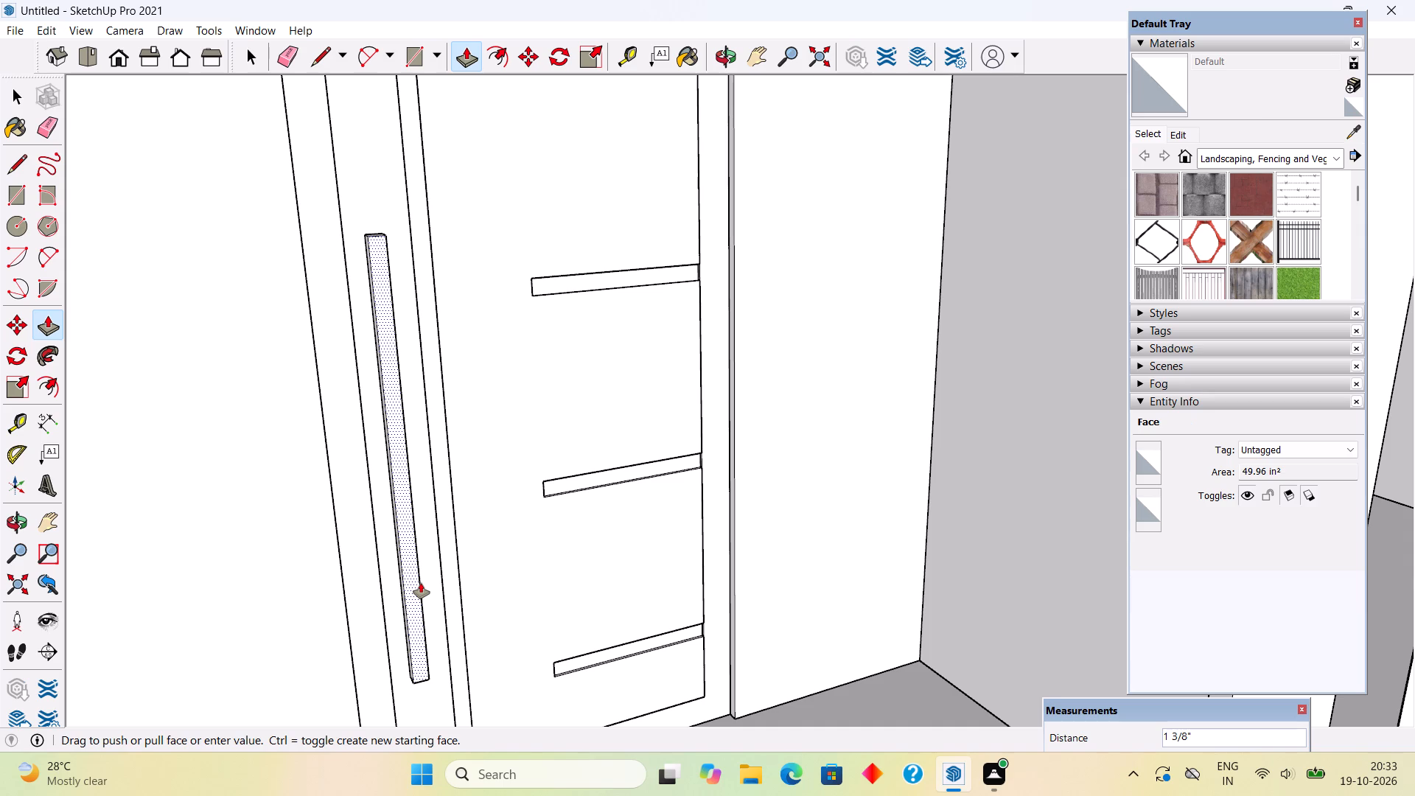
{"action": "key", "text": "2"}
{"action": "key", "text": "shift+quotedbl"}
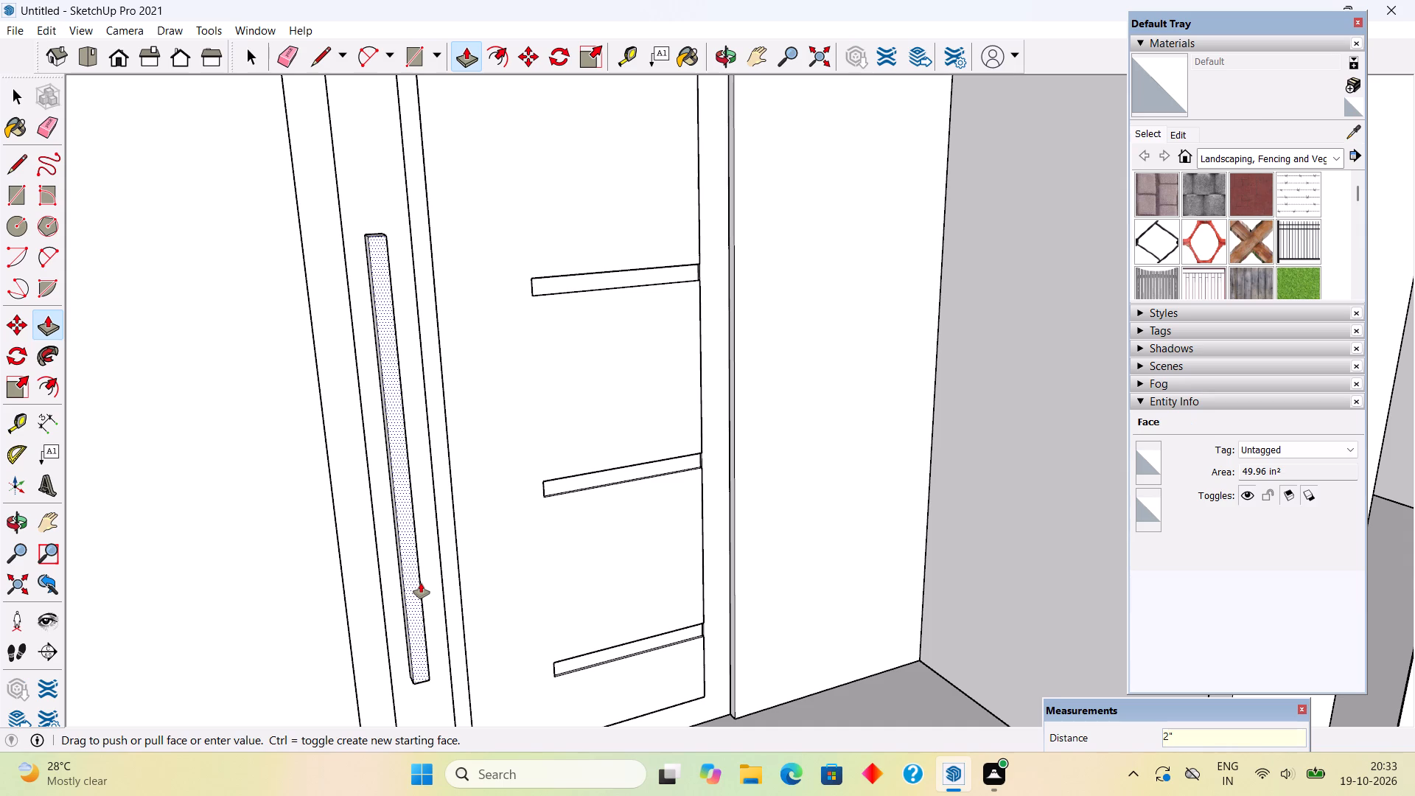
{"action": "key", "text": "Return"}
{"action": "key", "text": "space"}
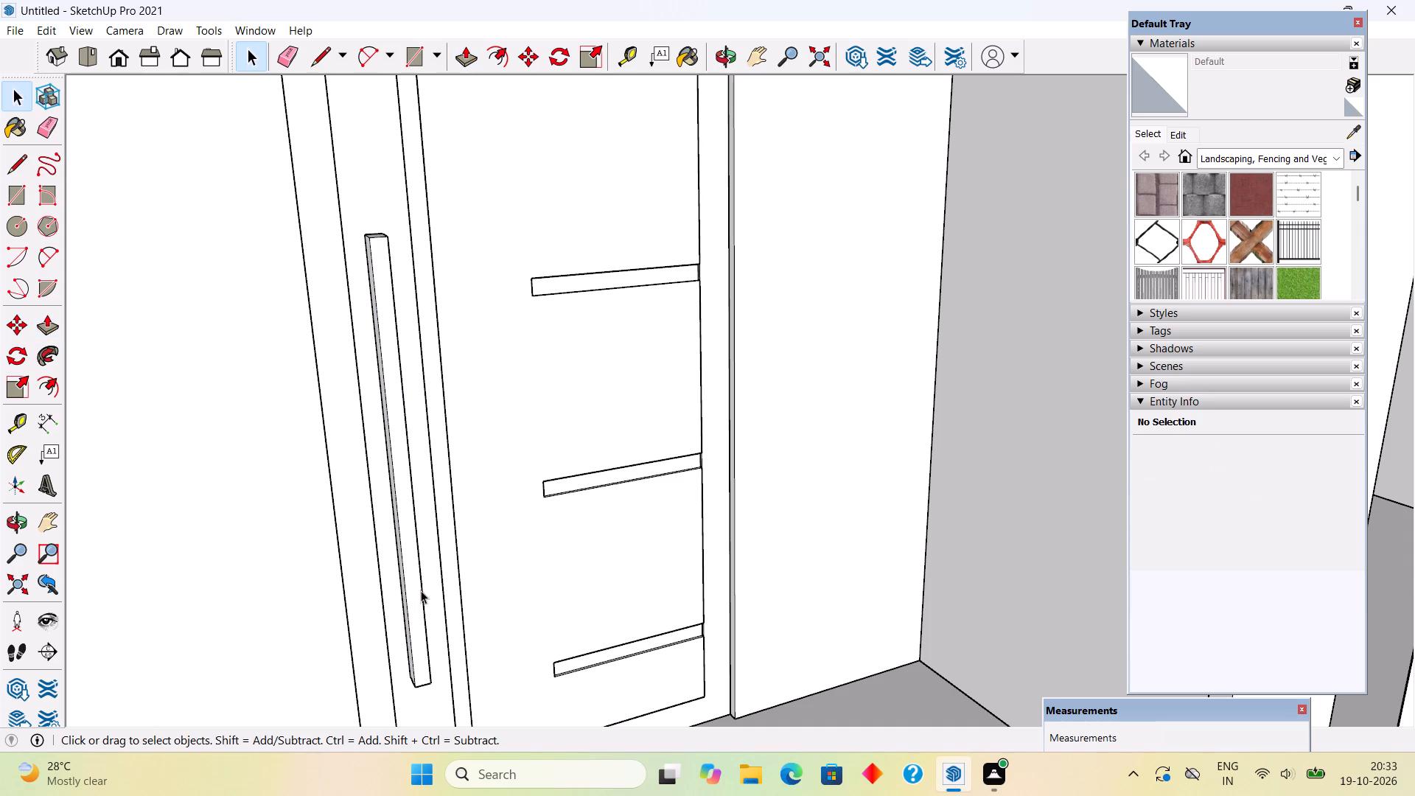
Offset the outline of the handle block's long side face inward by about 3/4".
{"action": "middle_click_drag", "start_coordinate": [411, 626], "coordinate": [629, 523]}
{"action": "scroll", "coordinate": [629, 523], "scroll_direction": "down", "scroll_amount": 4}
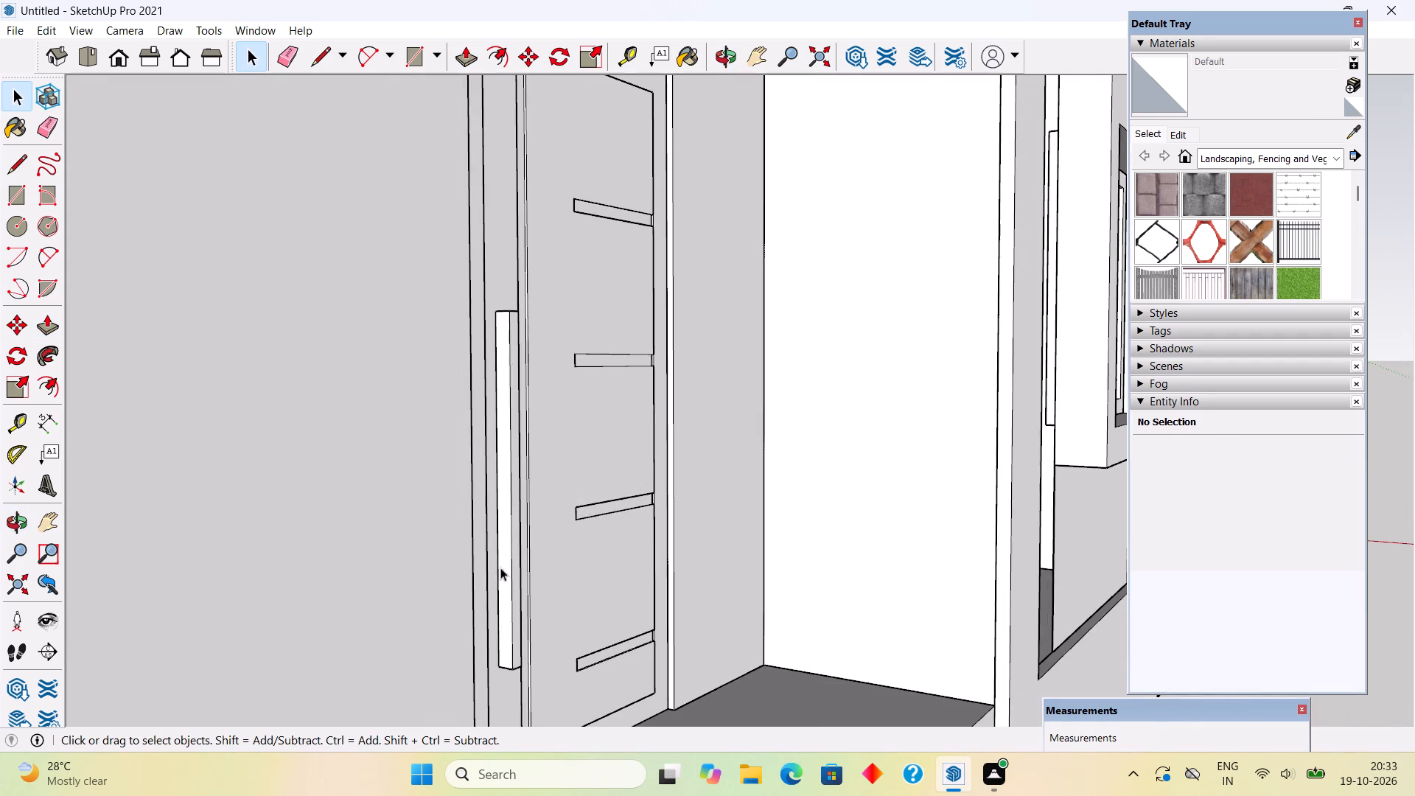
{"action": "scroll", "coordinate": [485, 635], "scroll_direction": "down", "scroll_amount": 2}
{"action": "middle_click_drag", "start_coordinate": [495, 689], "coordinate": [544, 638]}
{"action": "scroll", "coordinate": [546, 638], "scroll_direction": "up", "scroll_amount": 2}
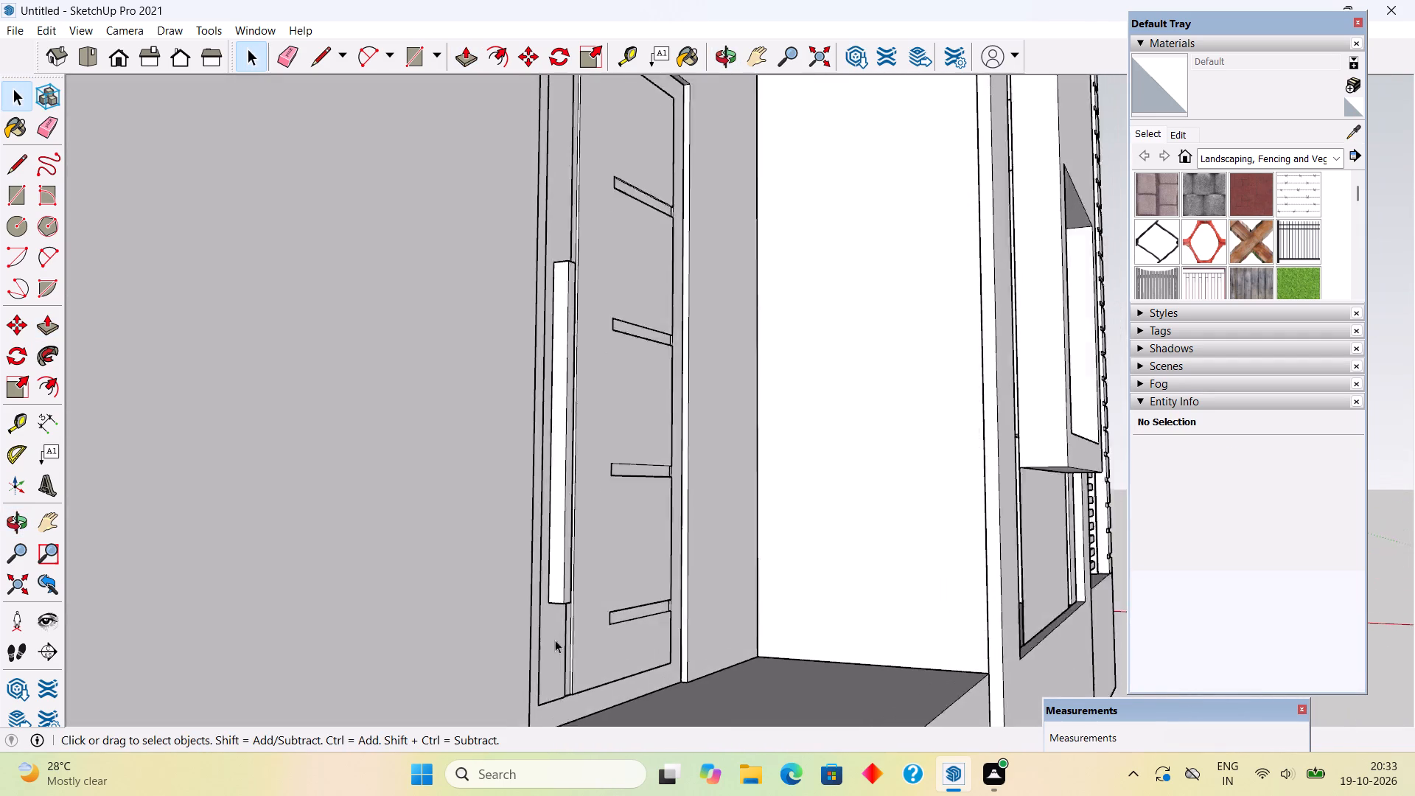
{"action": "scroll", "coordinate": [555, 640], "scroll_direction": "up", "scroll_amount": 2}
{"action": "scroll", "coordinate": [565, 496], "scroll_direction": "up", "scroll_amount": 2}
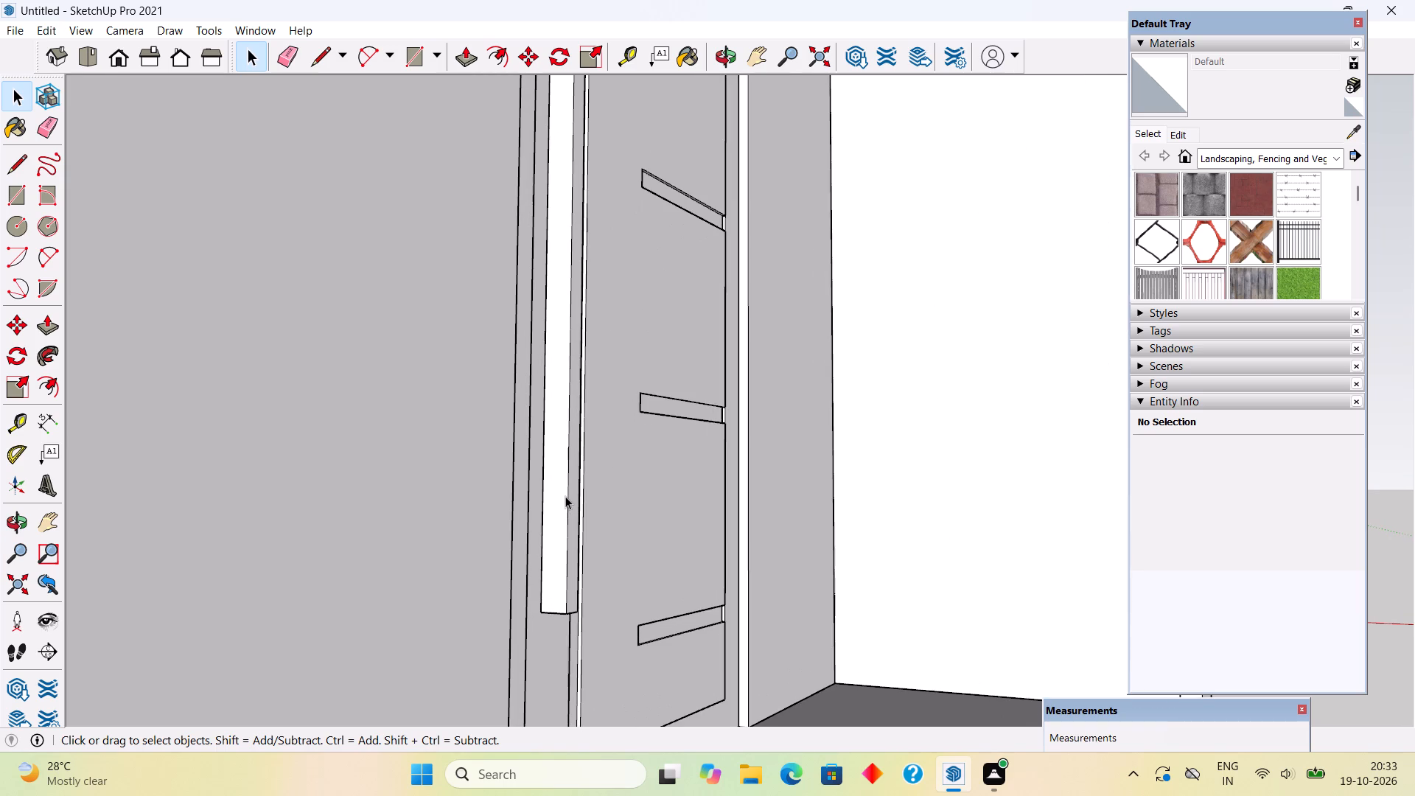
{"action": "key", "text": "f"}
{"action": "left_click", "coordinate": [561, 477]}
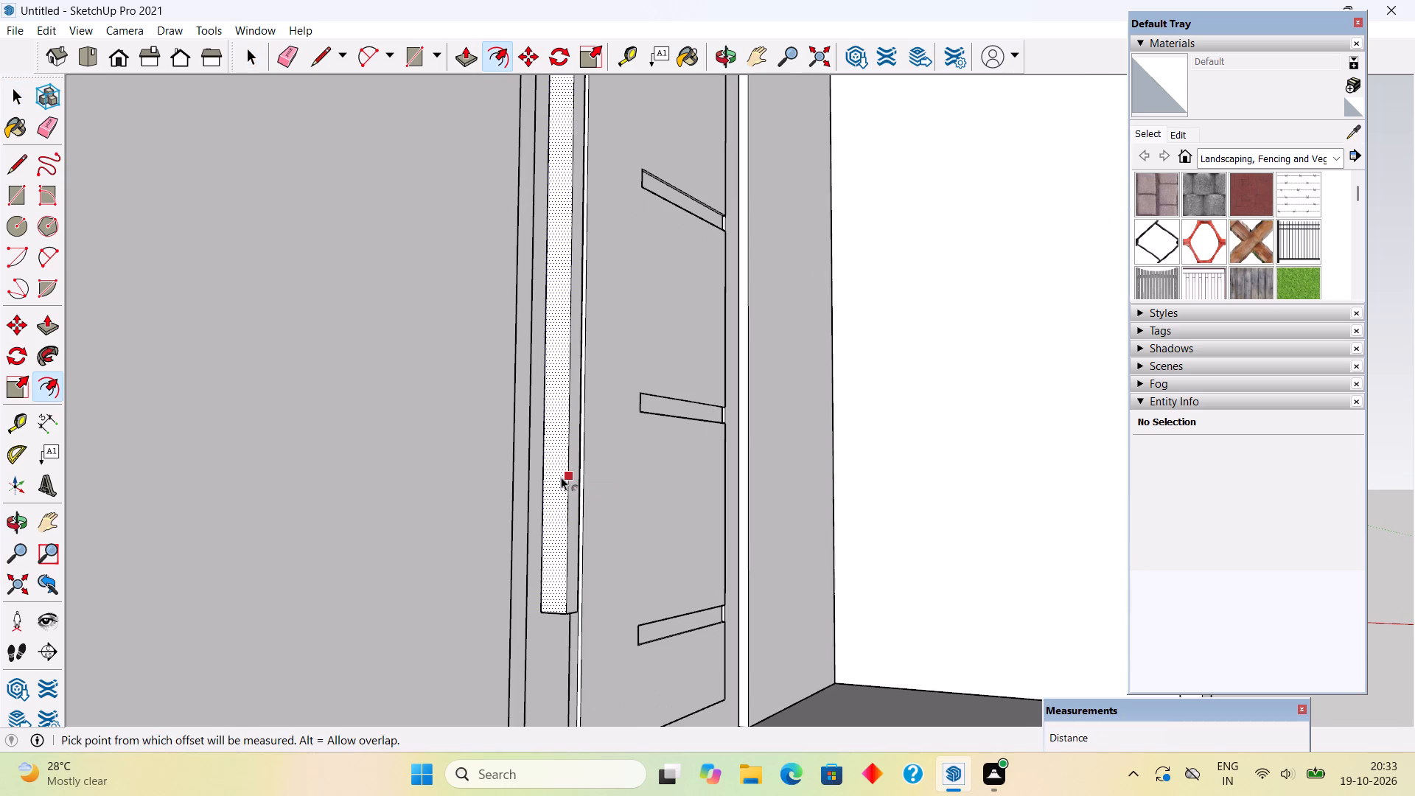
{"action": "scroll", "coordinate": [552, 483], "scroll_direction": "up", "scroll_amount": 3}
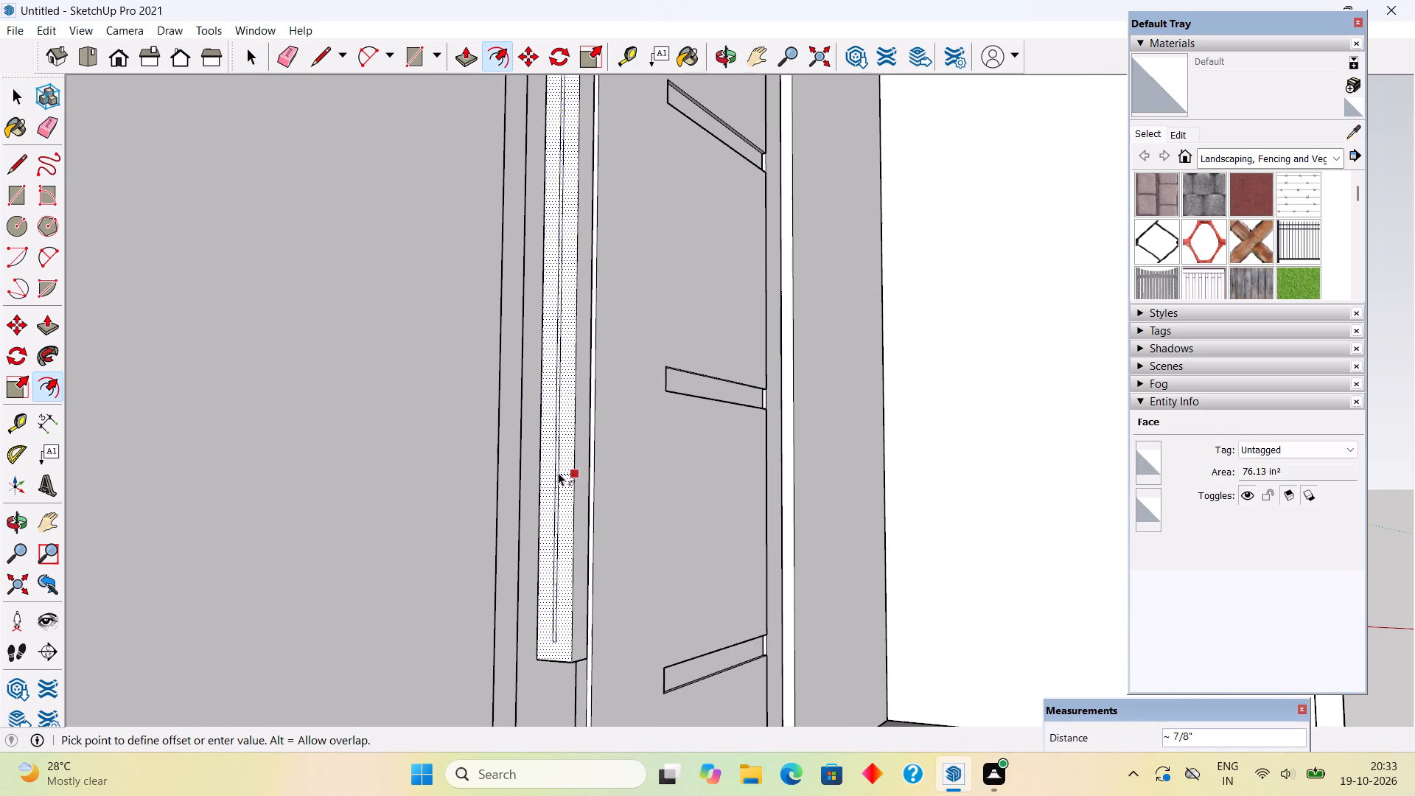
{"action": "left_click", "coordinate": [561, 474]}
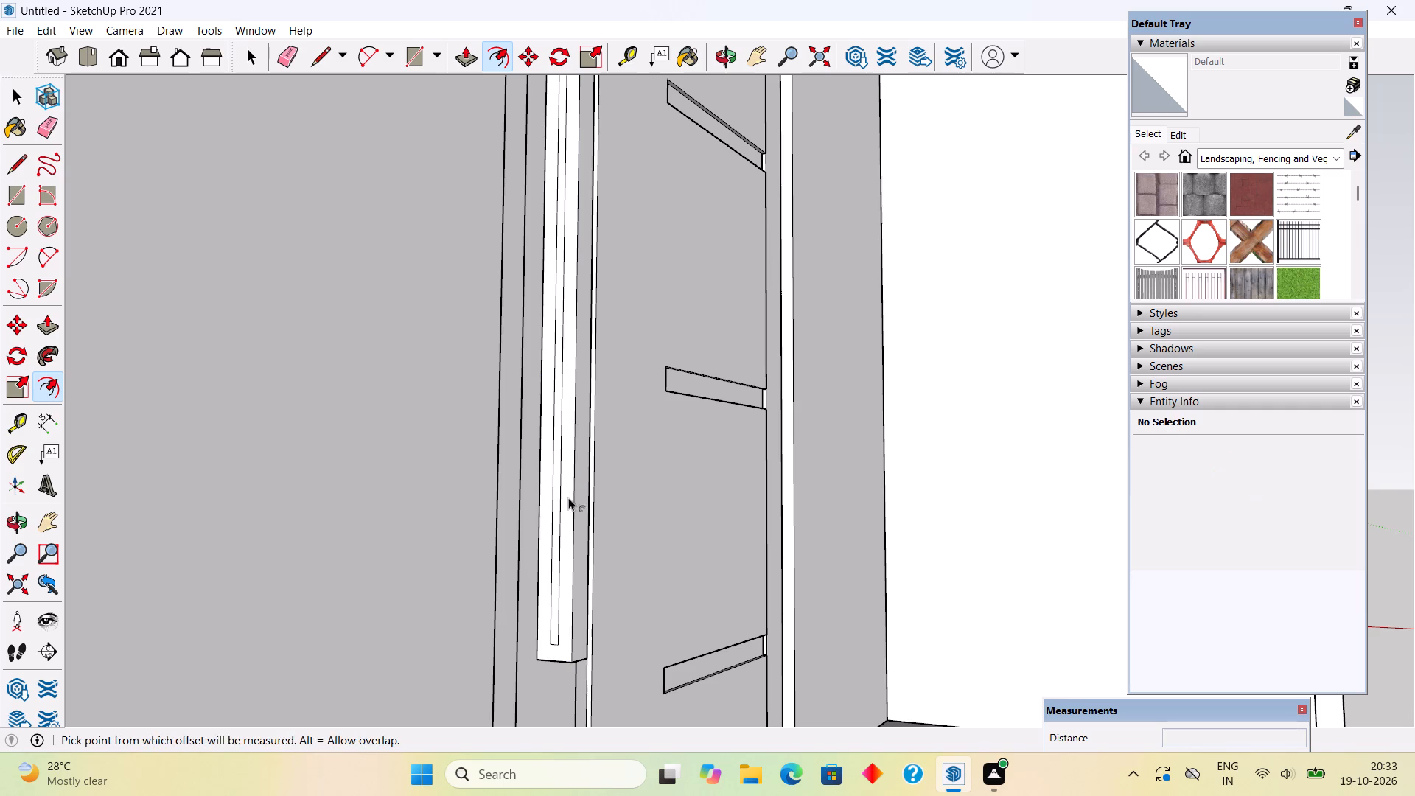
Draw two short lines, each about 3/4", from the inner outline's bottom and top corners to the side face's door-side edge.
{"action": "key", "text": "l"}
{"action": "left_click", "coordinate": [553, 647]}
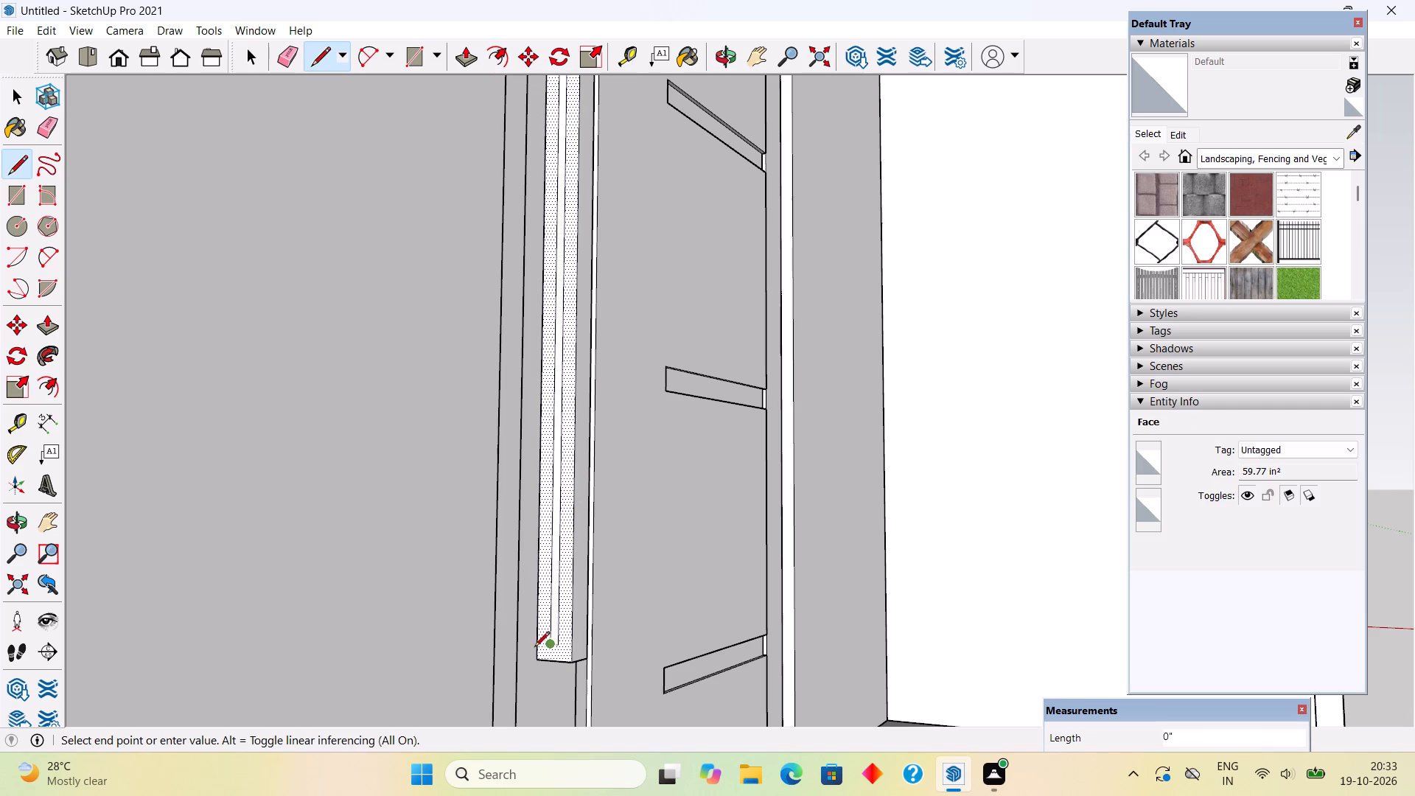
{"action": "left_click", "coordinate": [534, 648]}
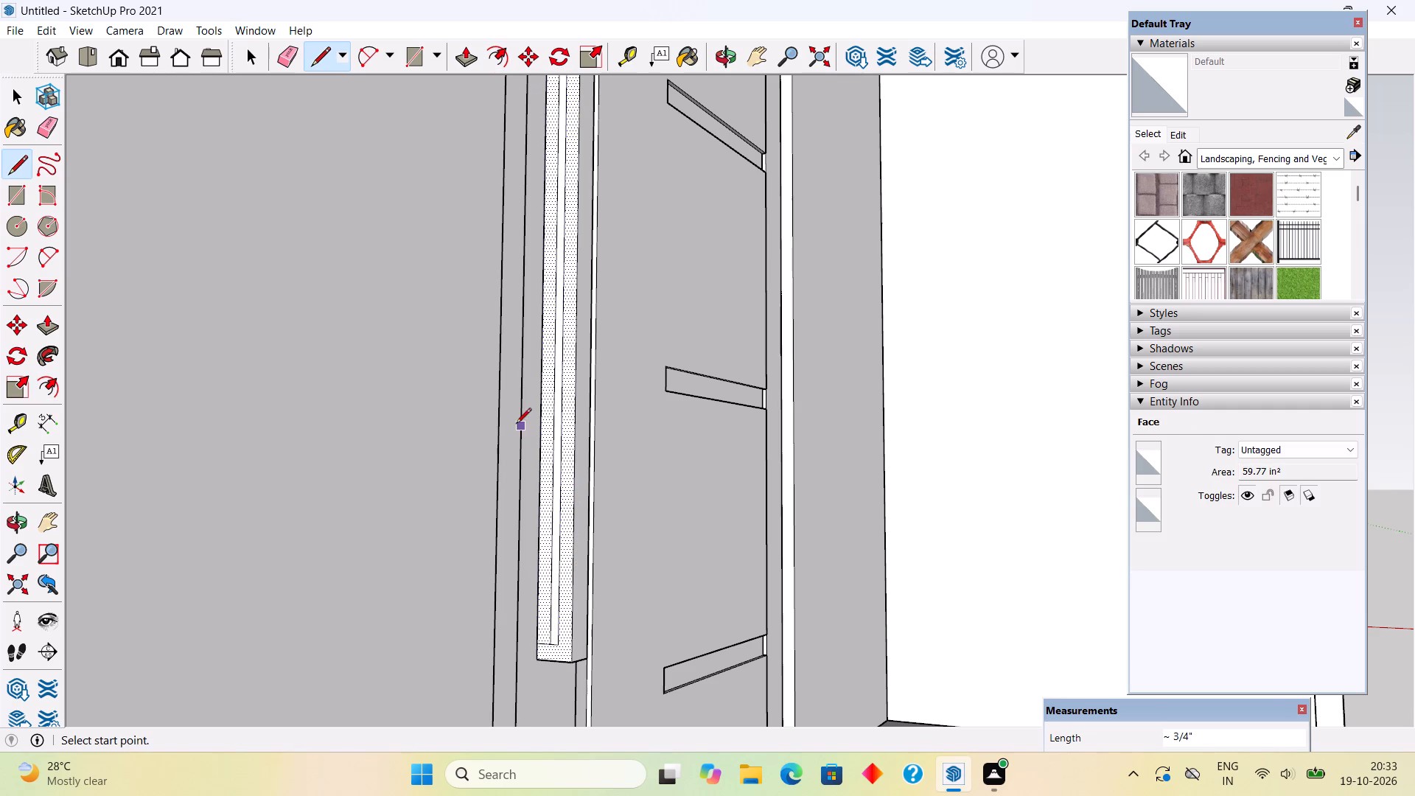
{"action": "scroll", "coordinate": [516, 425], "scroll_direction": "down", "scroll_amount": 5}
{"action": "scroll", "coordinate": [559, 83], "scroll_direction": "up", "scroll_amount": 10}
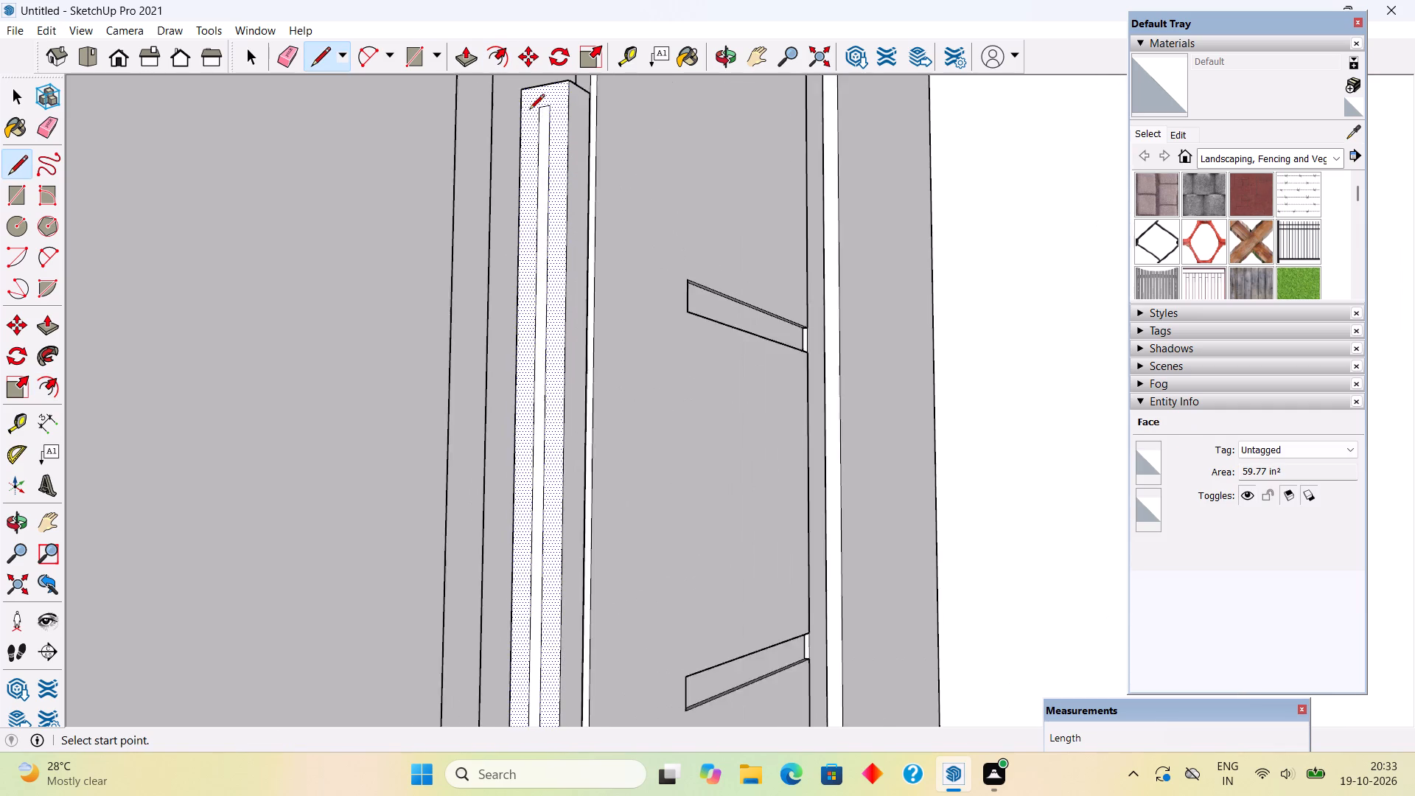
{"action": "left_click", "coordinate": [541, 105]}
{"action": "left_click", "coordinate": [514, 111]}
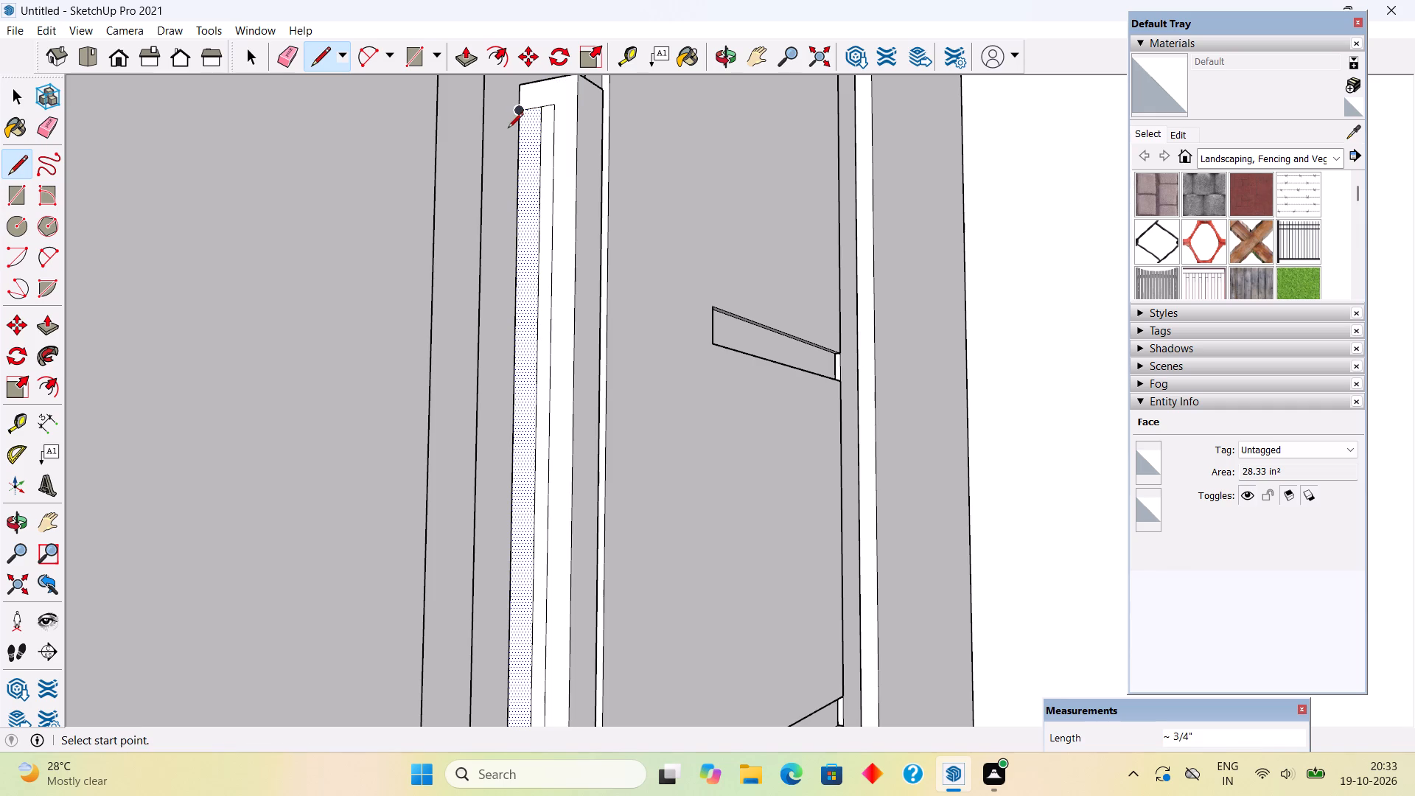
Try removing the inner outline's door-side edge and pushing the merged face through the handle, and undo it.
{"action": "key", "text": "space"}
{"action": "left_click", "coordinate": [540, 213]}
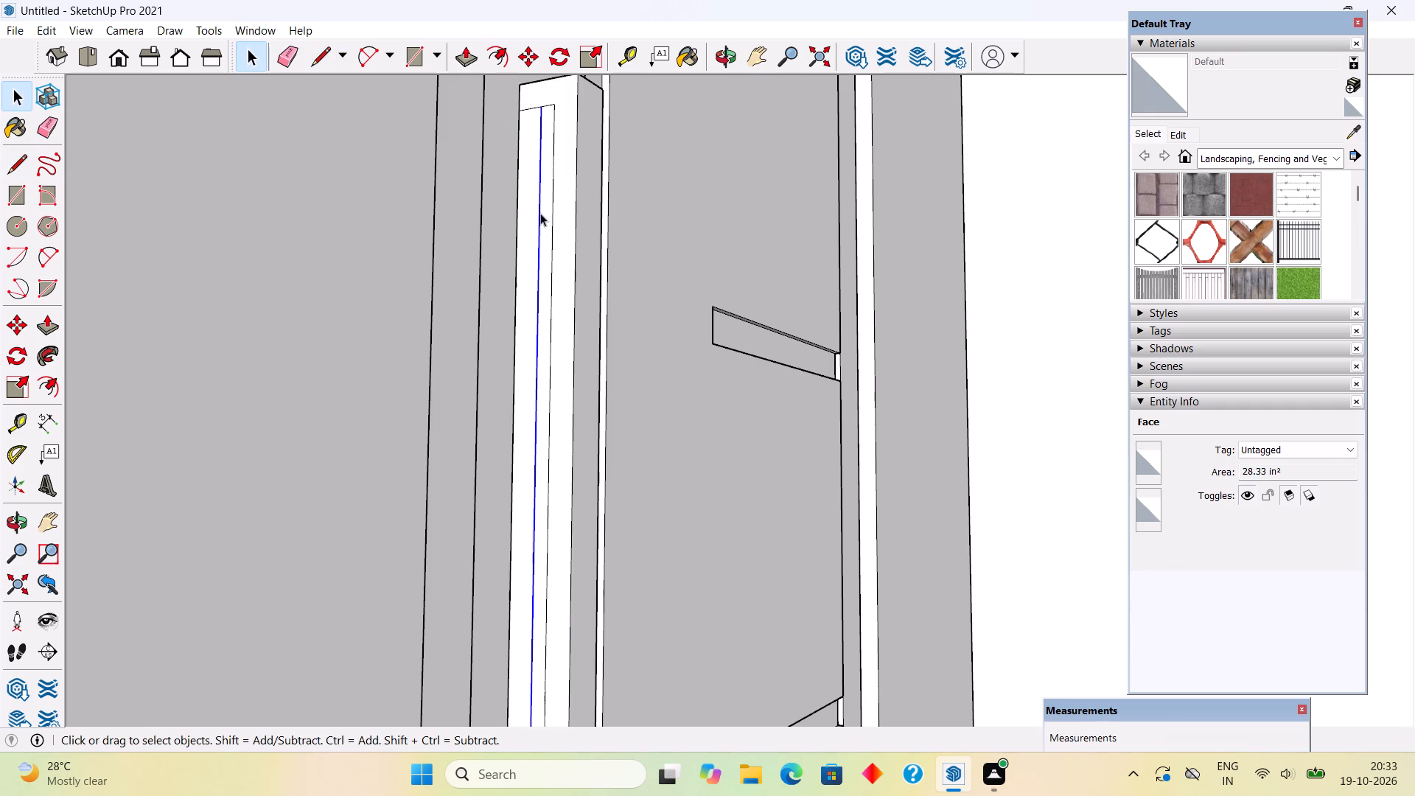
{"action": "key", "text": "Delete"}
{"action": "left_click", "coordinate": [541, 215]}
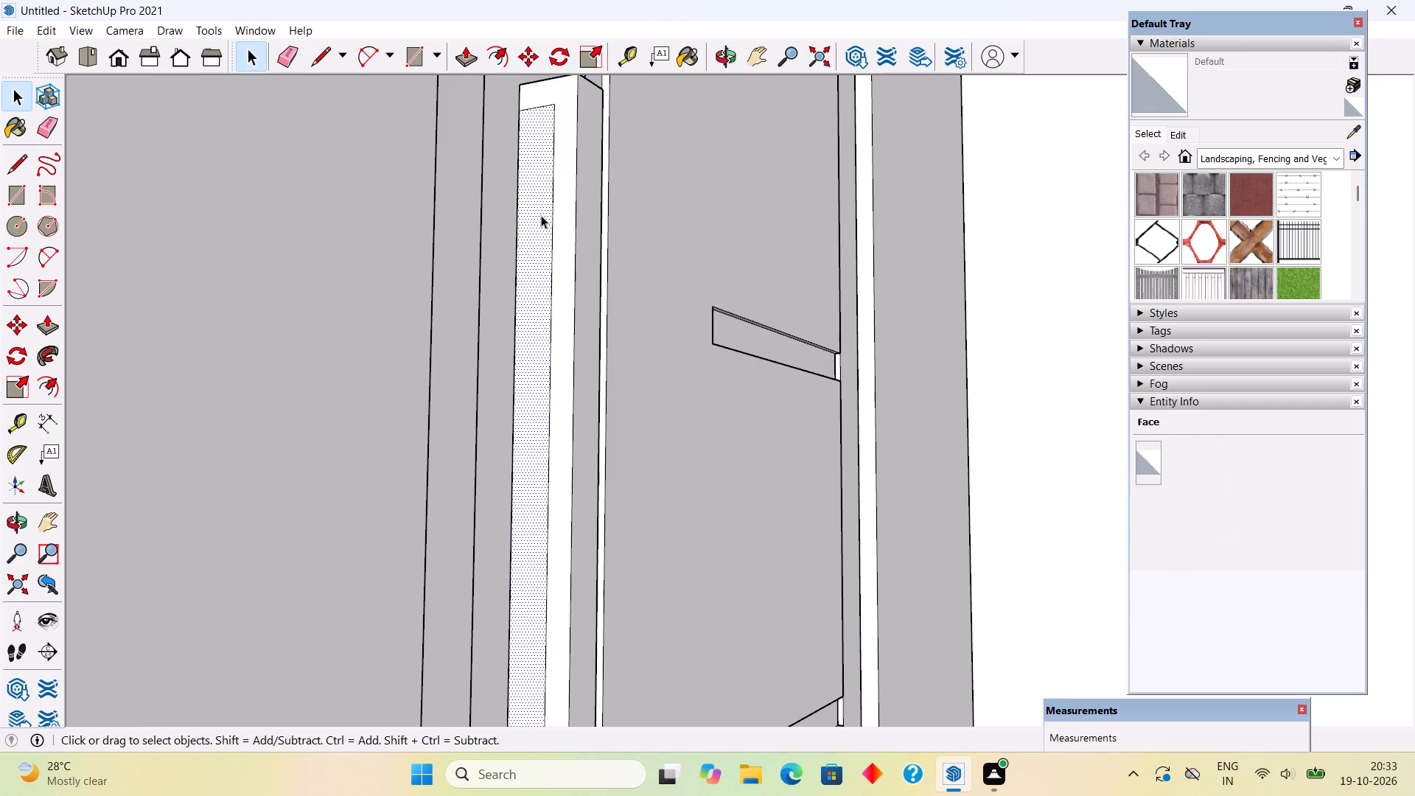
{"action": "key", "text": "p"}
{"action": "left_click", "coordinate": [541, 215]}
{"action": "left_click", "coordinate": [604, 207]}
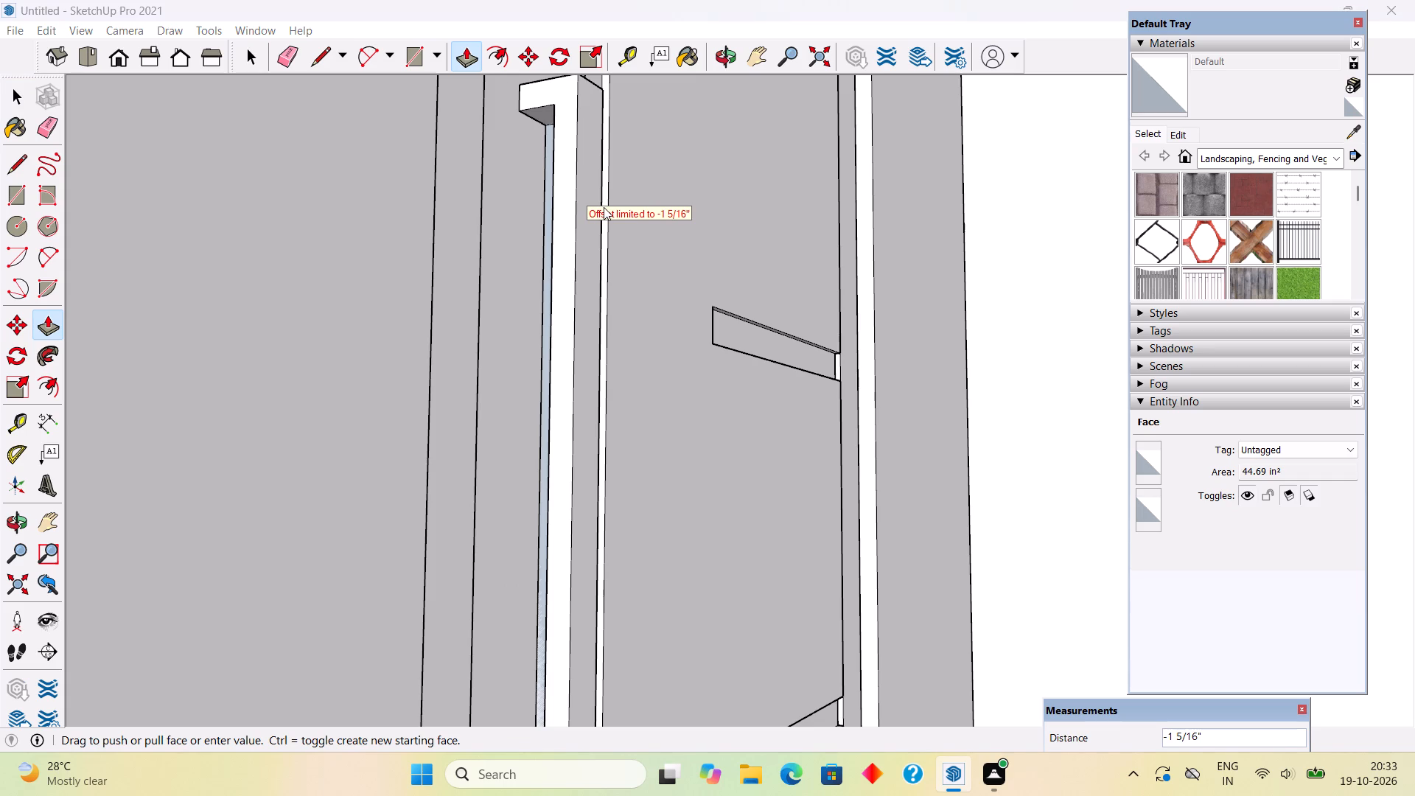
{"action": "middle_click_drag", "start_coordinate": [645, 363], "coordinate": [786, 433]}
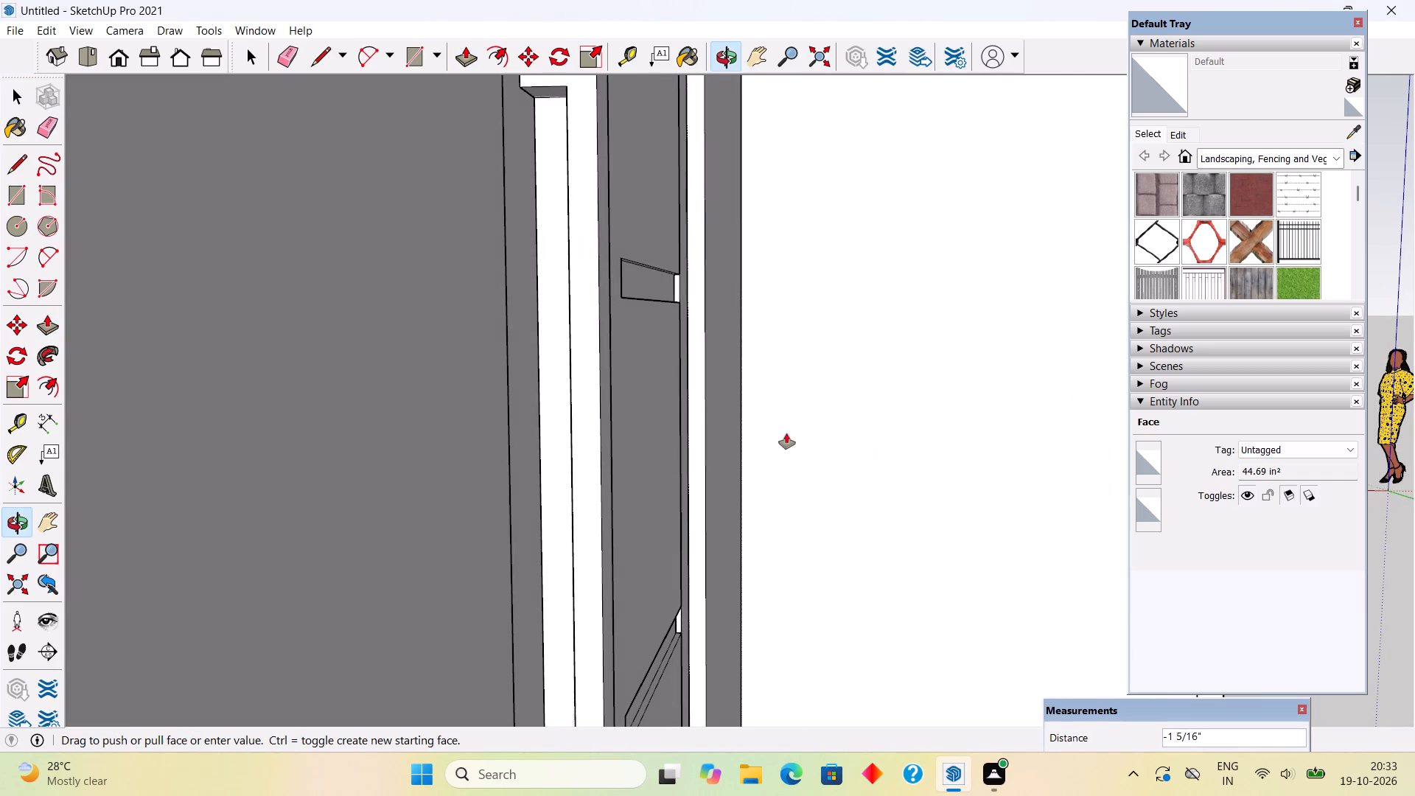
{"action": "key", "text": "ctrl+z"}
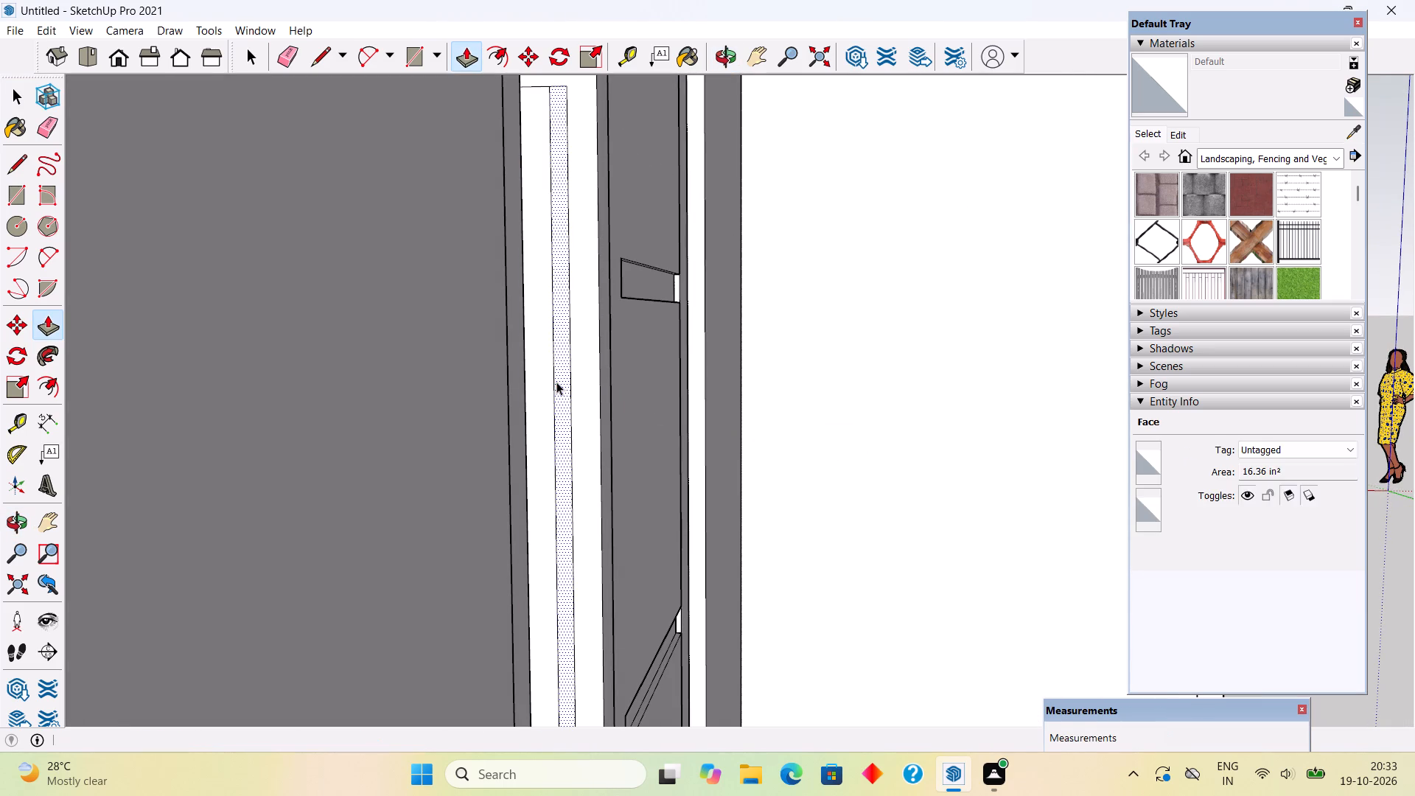
Delete the inner outline's long door-side edge to merge the two narrow faces on the handle's side.
{"action": "key", "text": "space"}
{"action": "left_click", "coordinate": [553, 387]}
{"action": "key", "text": "Delete"}
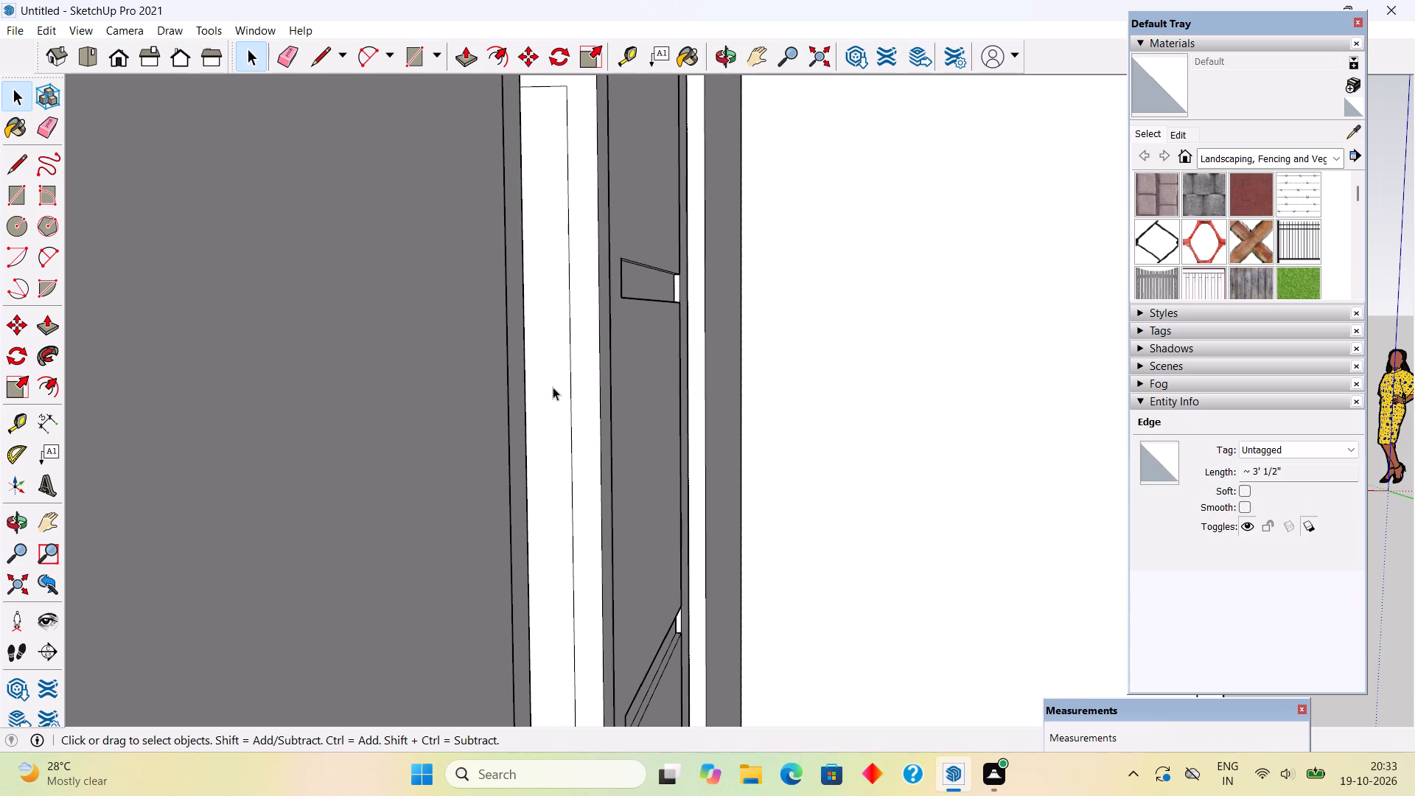
Push/Pull the merged side face inward by 1 5/16" through the handle's full width, cutting the grip gap.
{"action": "left_click", "coordinate": [553, 387]}
{"action": "key", "text": "p"}
{"action": "left_click_drag", "start_coordinate": [553, 387], "coordinate": [563, 302]}
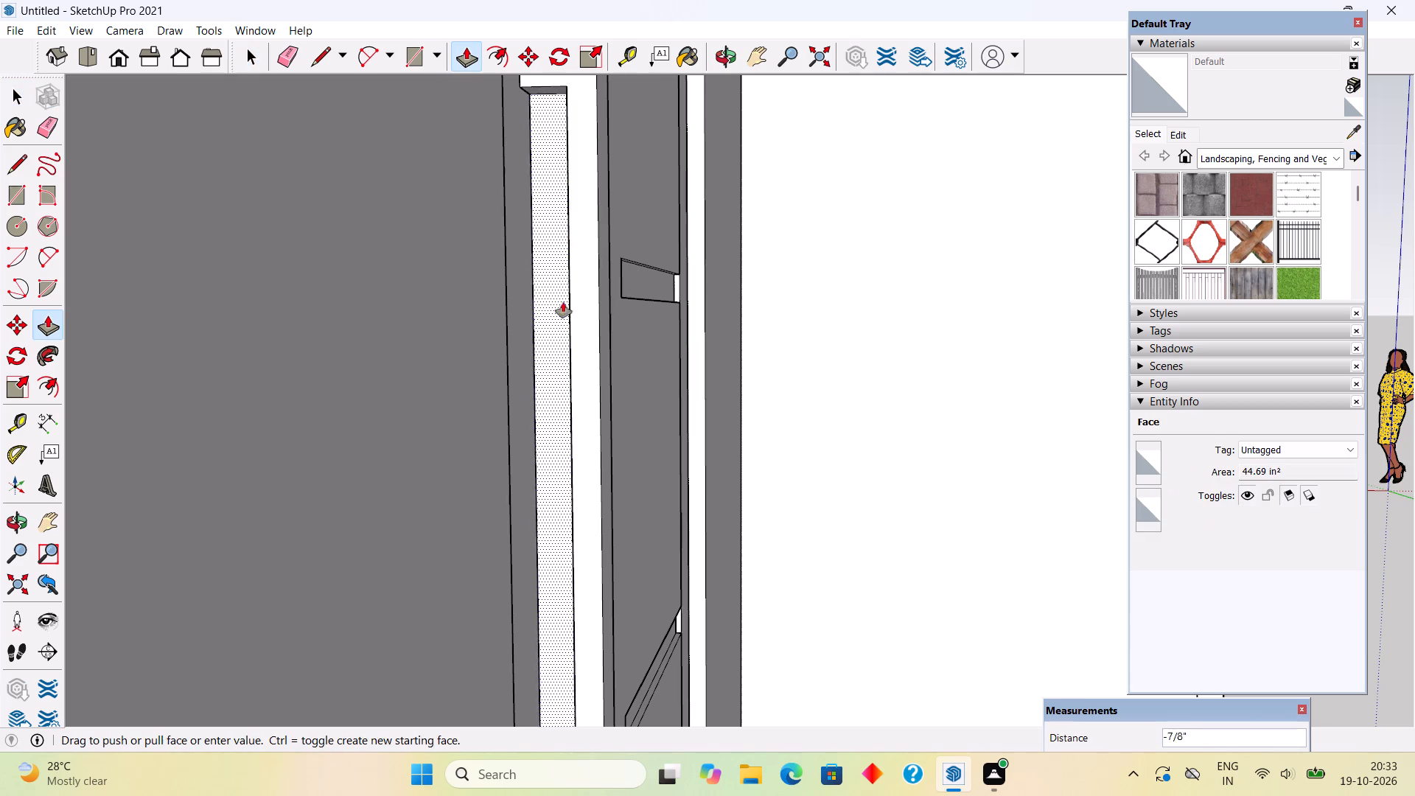
{"action": "left_click_drag", "start_coordinate": [563, 302], "coordinate": [557, 189]}
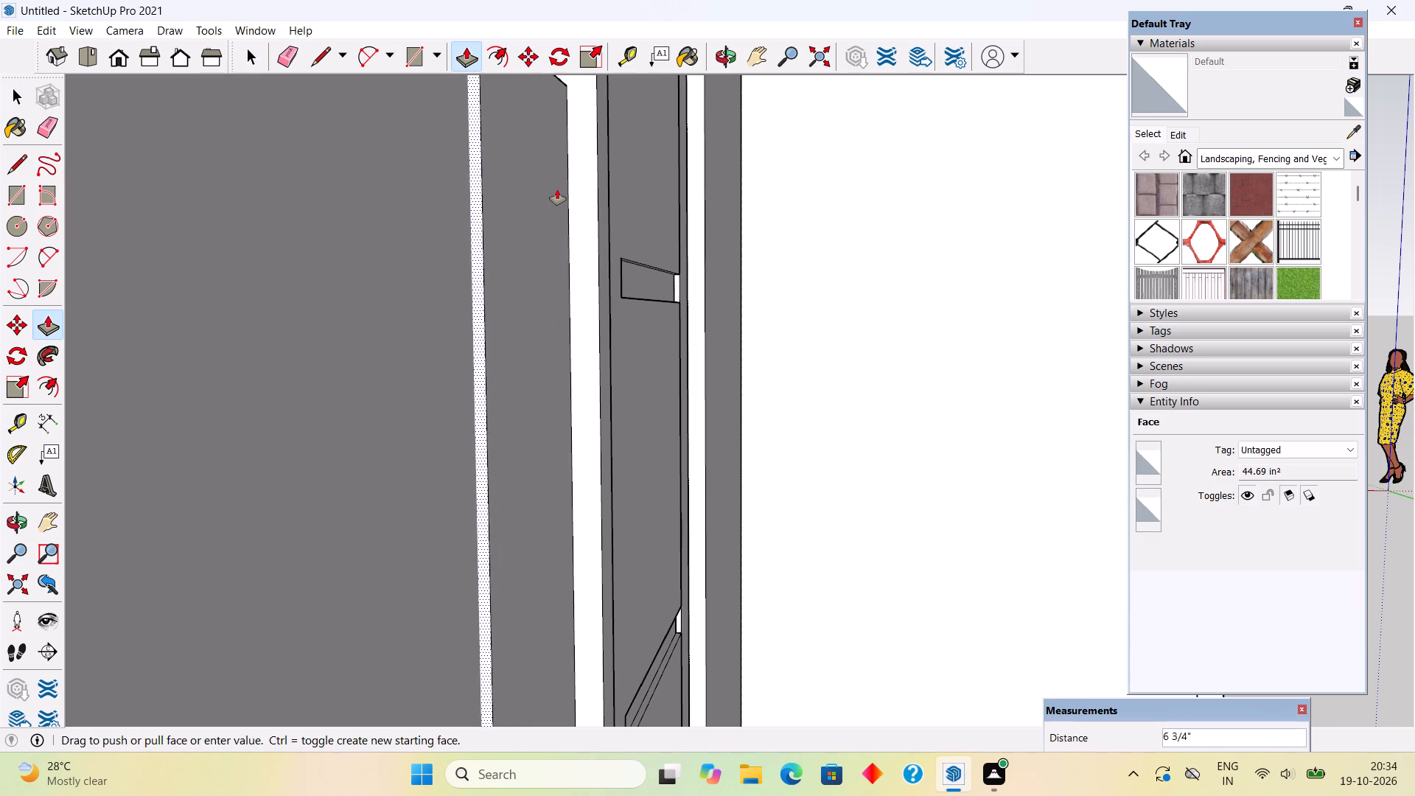
{"action": "left_click_drag", "start_coordinate": [557, 189], "coordinate": [688, 284]}
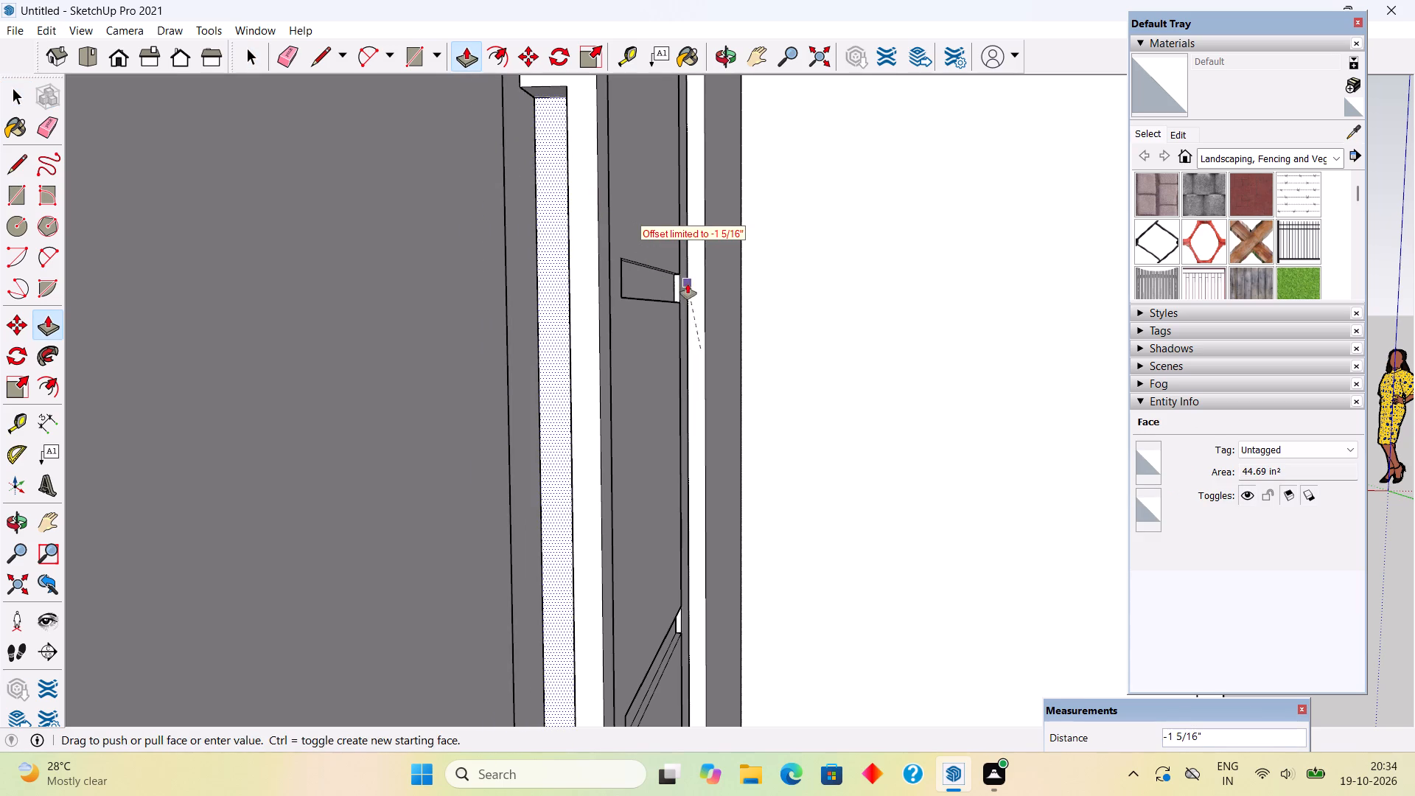
{"action": "left_click_drag", "start_coordinate": [688, 284], "coordinate": [688, 284]}
Push/Pull the door handle's top face upward by 1".
{"action": "middle_click_drag", "start_coordinate": [689, 382], "coordinate": [447, 390]}
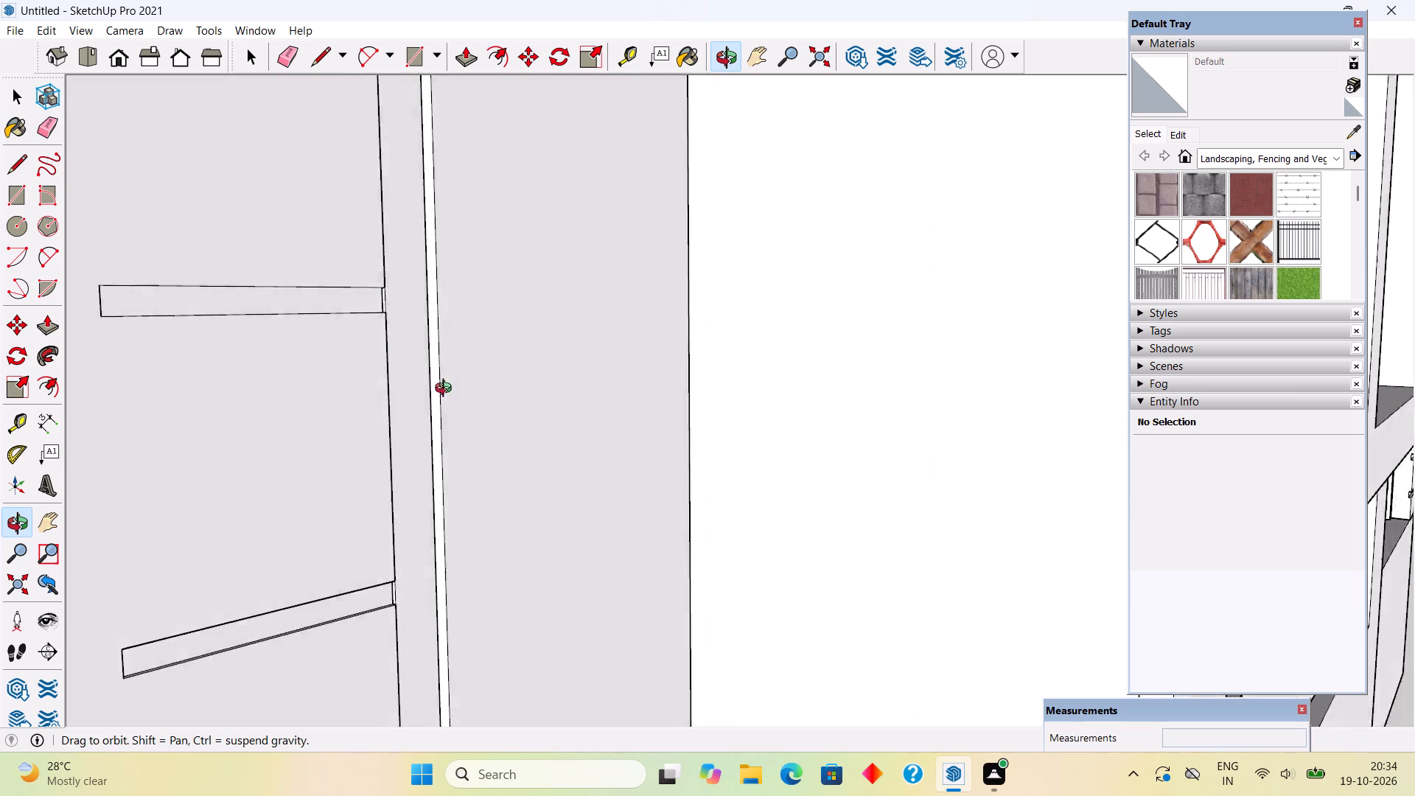
{"action": "middle_click_drag", "start_coordinate": [447, 390], "coordinate": [439, 391]}
{"action": "scroll", "coordinate": [439, 391], "scroll_direction": "down", "scroll_amount": 4}
{"action": "scroll", "coordinate": [483, 324], "scroll_direction": "down", "scroll_amount": 4}
{"action": "middle_click_drag", "start_coordinate": [214, 372], "coordinate": [66, 335]}
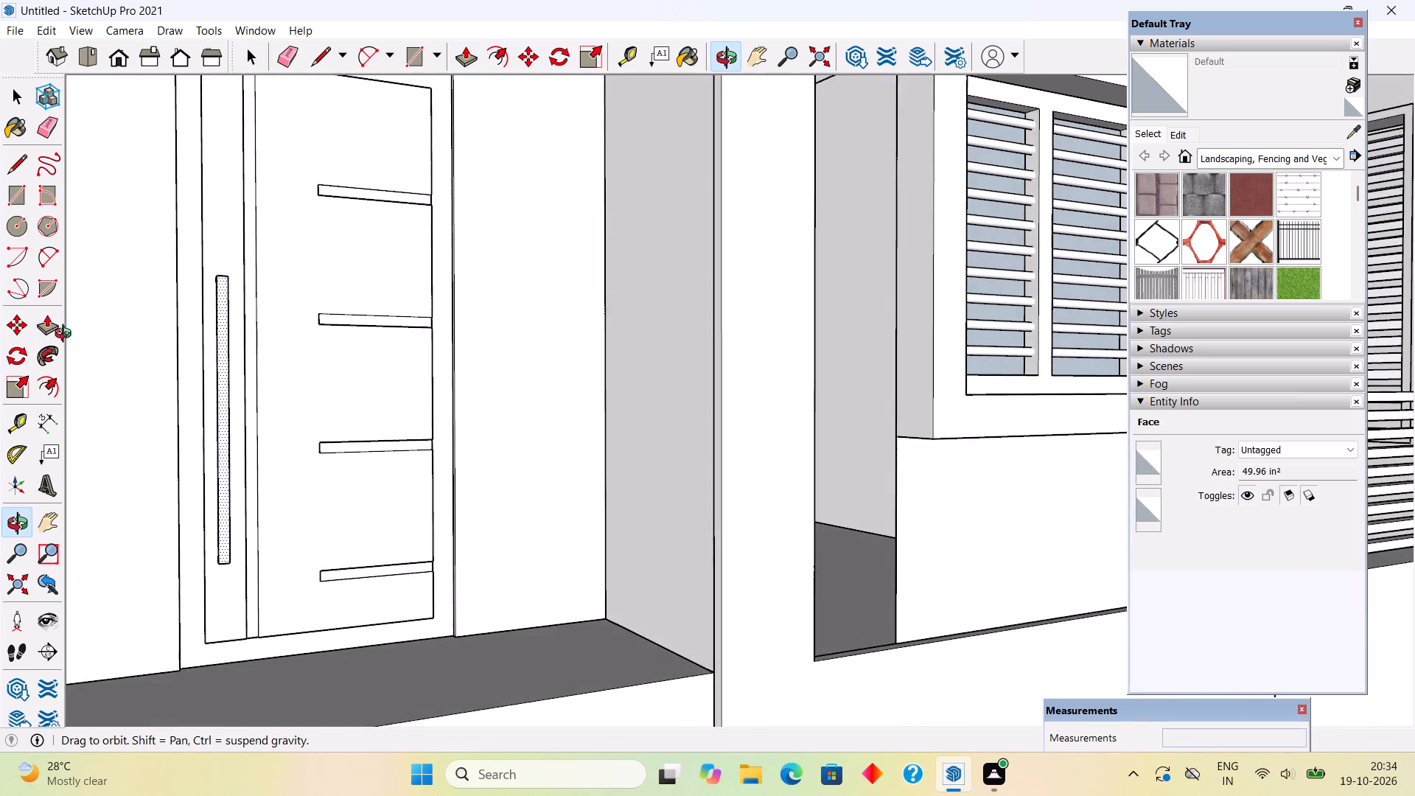
{"action": "middle_click_drag", "start_coordinate": [66, 335], "coordinate": [284, 367]}
{"action": "scroll", "coordinate": [225, 252], "scroll_direction": "up", "scroll_amount": 4}
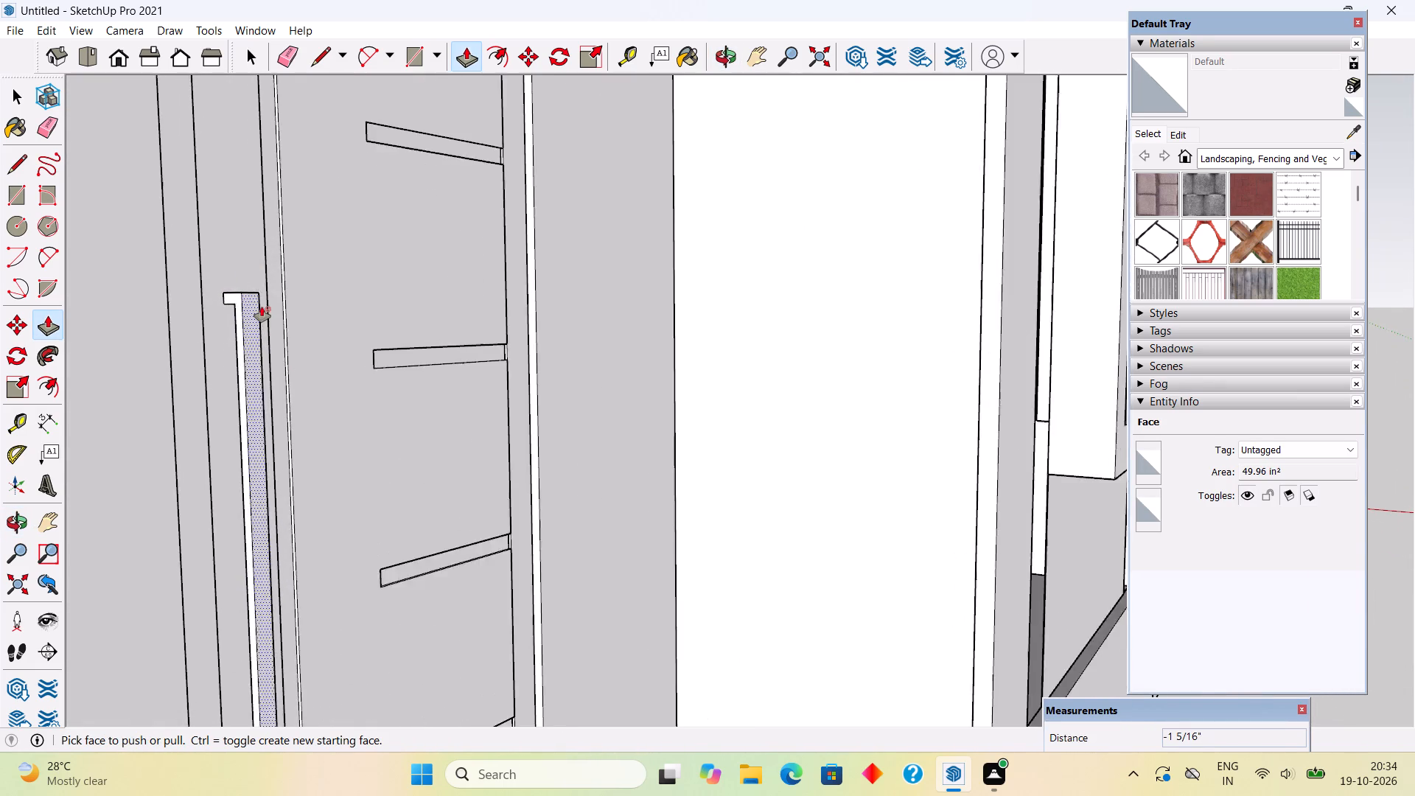
{"action": "scroll", "coordinate": [262, 307], "scroll_direction": "up", "scroll_amount": 3}
{"action": "middle_click_drag", "start_coordinate": [223, 268], "coordinate": [248, 343]}
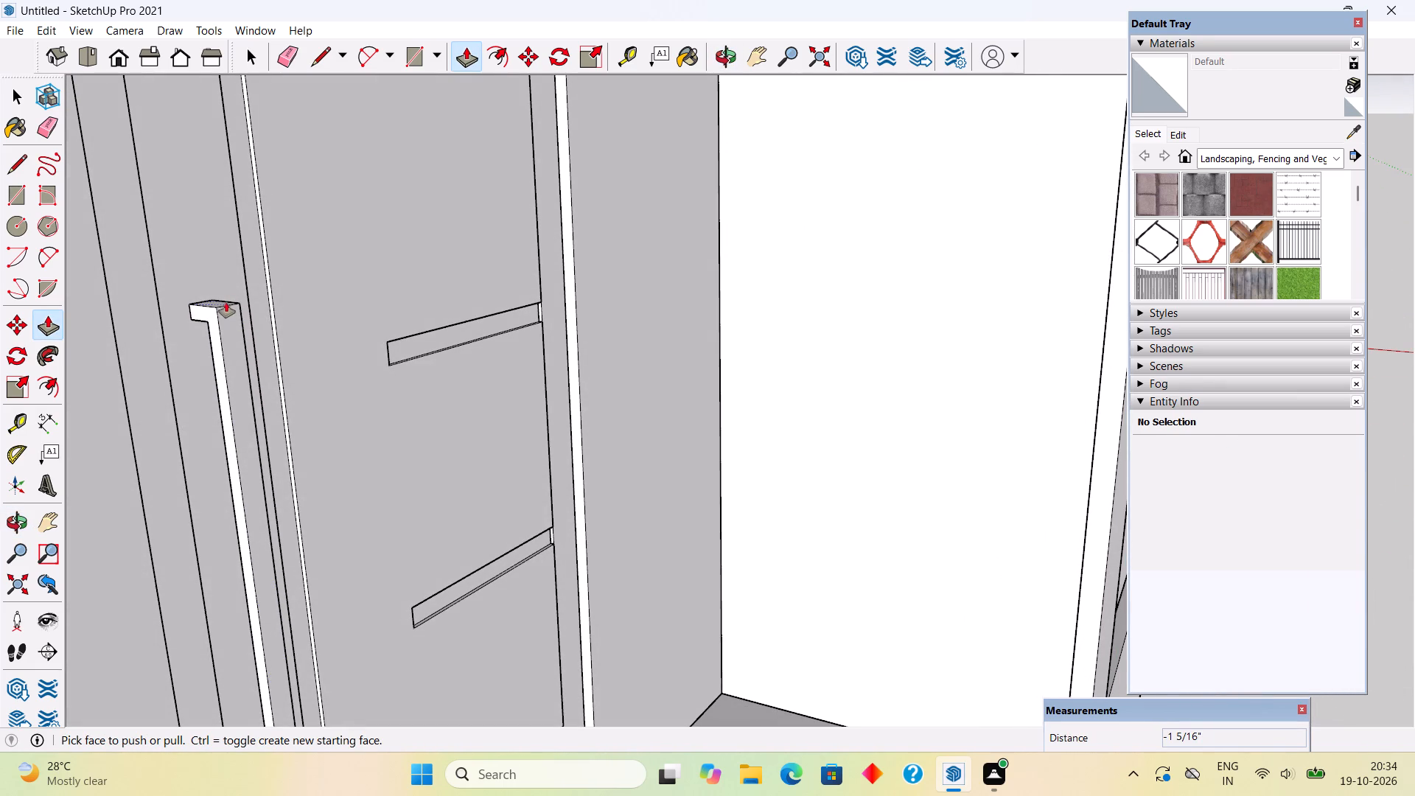
{"action": "left_click", "coordinate": [225, 301]}
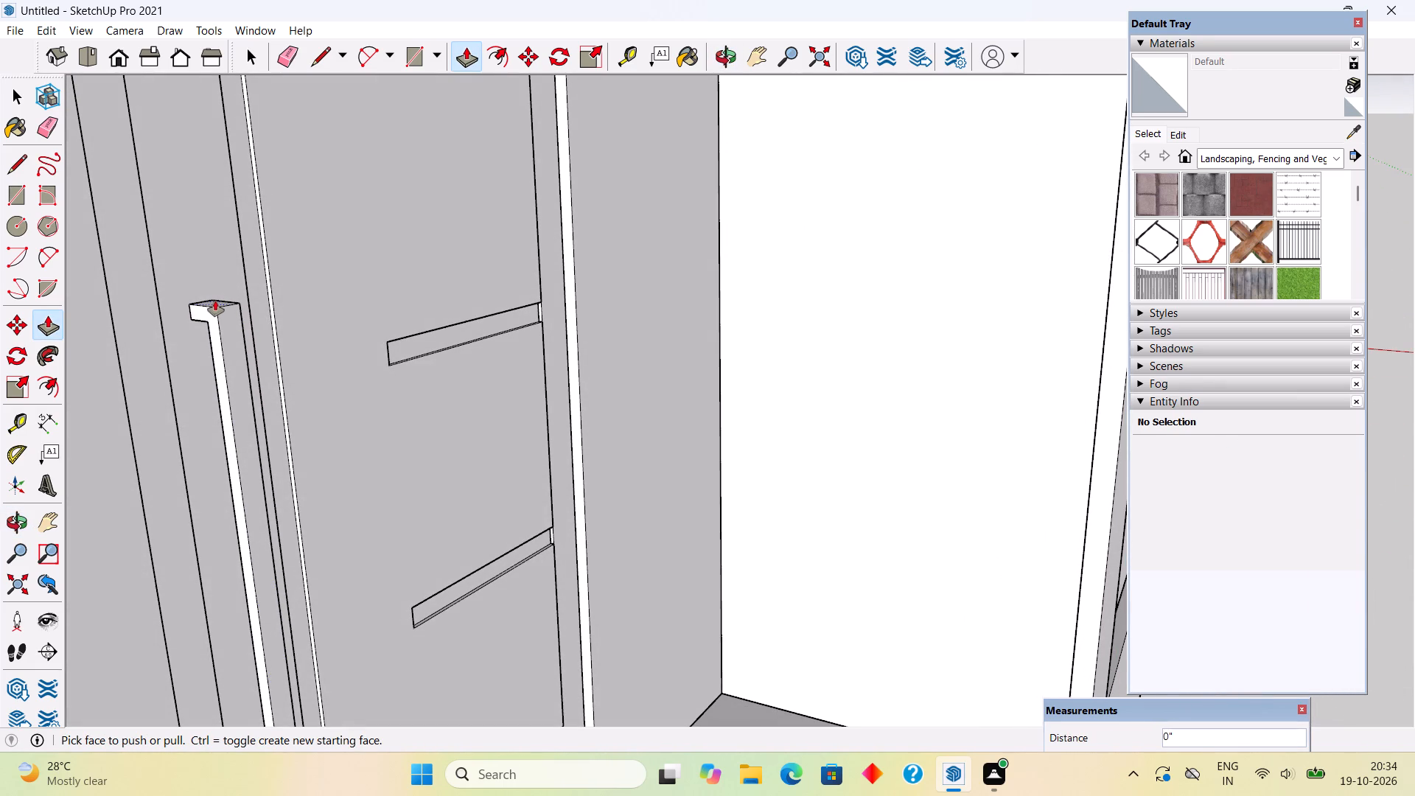
{"action": "left_click", "coordinate": [214, 304]}
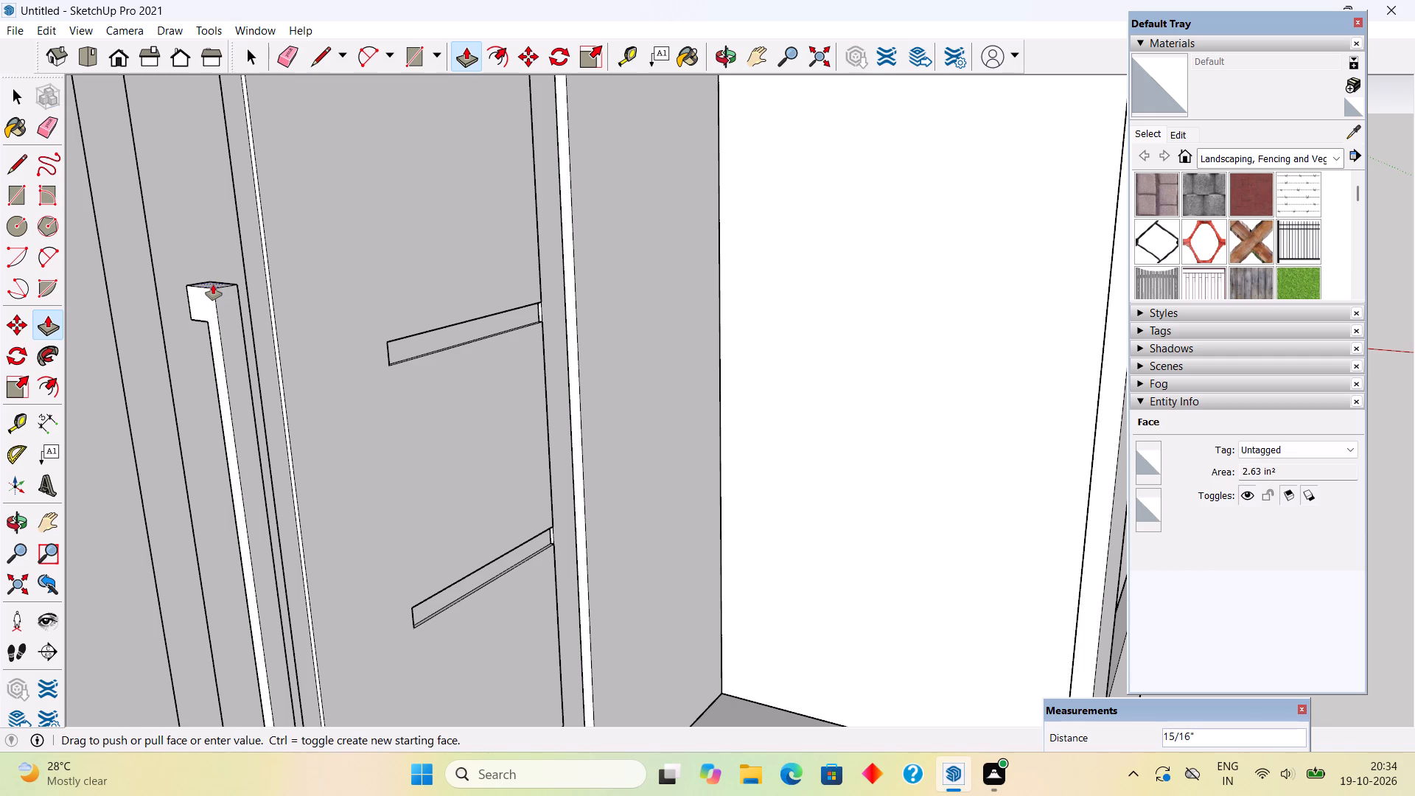
{"action": "type", "text": "1\""}
{"action": "key", "text": "Return"}
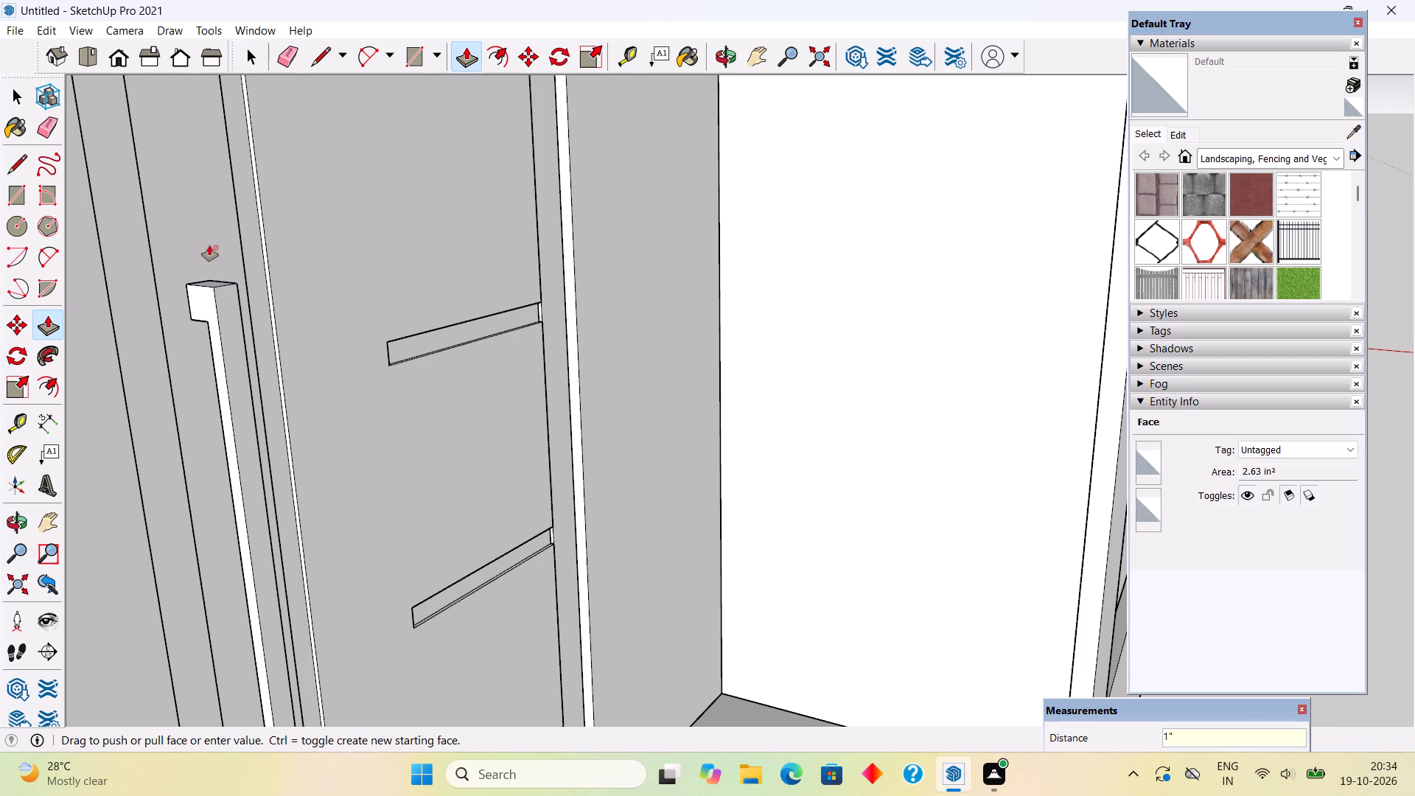
Push/Pull the door handle's bottom face downward by 1".
{"action": "scroll", "coordinate": [221, 232], "scroll_direction": "down", "scroll_amount": 15}
{"action": "scroll", "coordinate": [259, 563], "scroll_direction": "up", "scroll_amount": 5}
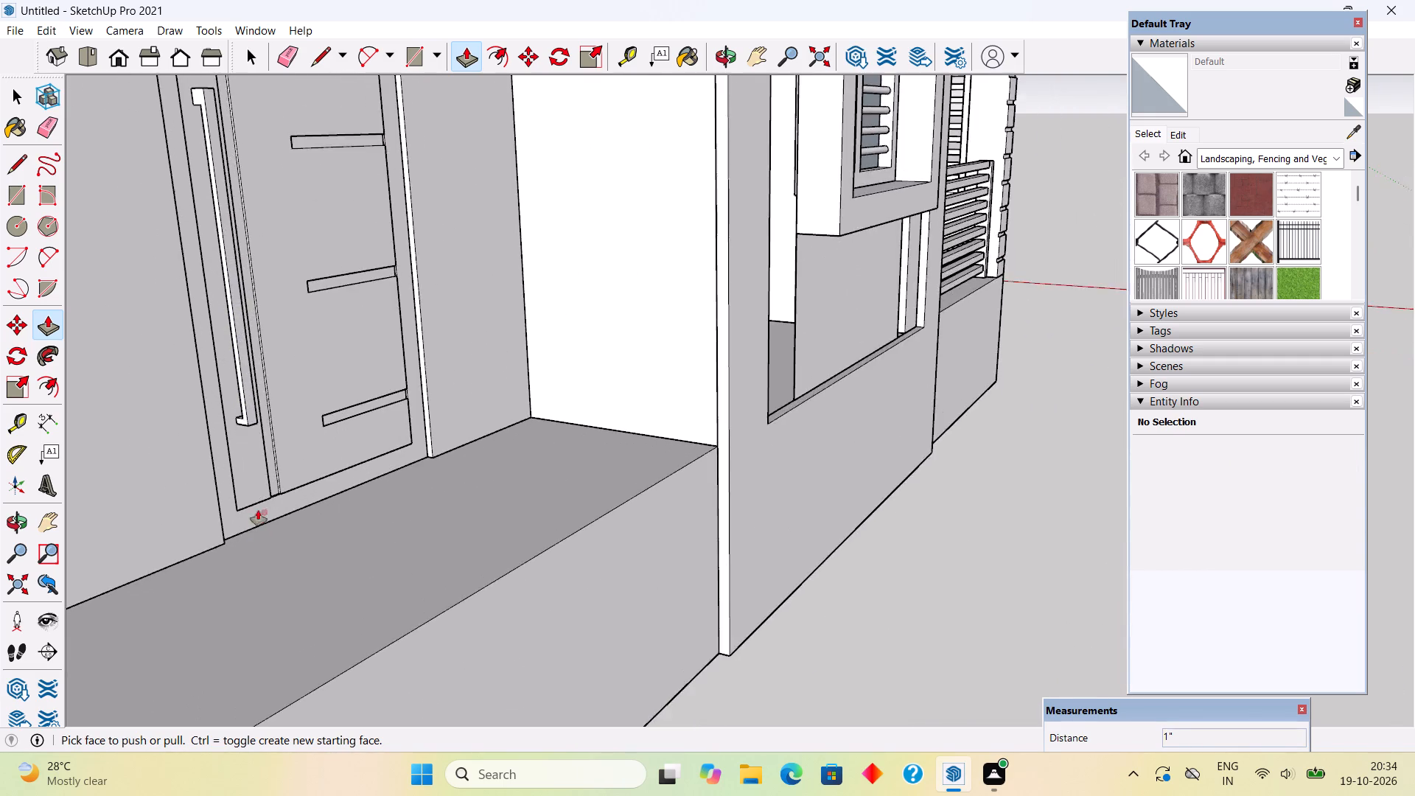
{"action": "scroll", "coordinate": [258, 510], "scroll_direction": "up", "scroll_amount": 6}
{"action": "middle_click_drag", "start_coordinate": [252, 403], "coordinate": [268, 198]}
{"action": "middle_click_drag", "start_coordinate": [268, 198], "coordinate": [246, 381]}
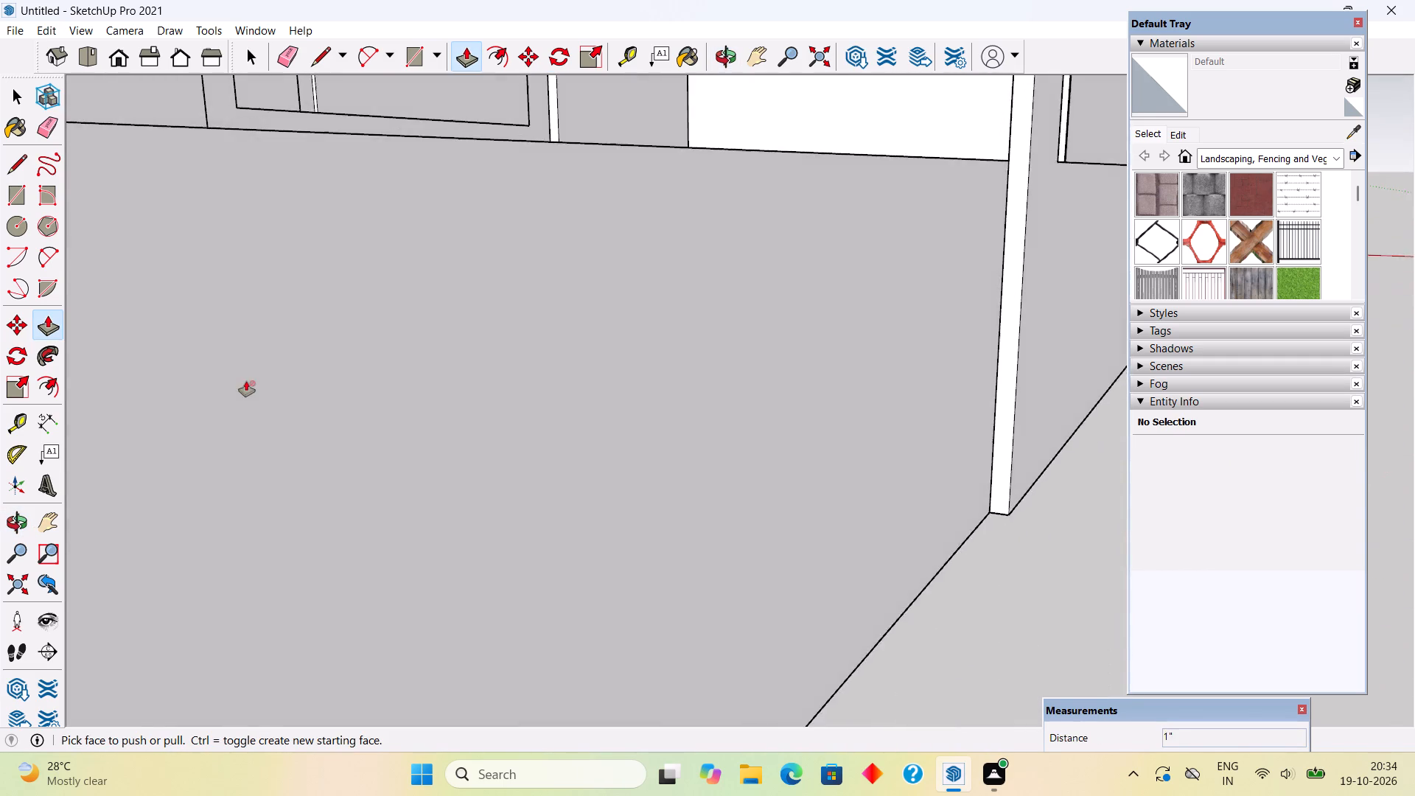
{"action": "scroll", "coordinate": [246, 381], "scroll_direction": "down", "scroll_amount": 9}
{"action": "scroll", "coordinate": [238, 250], "scroll_direction": "down", "scroll_amount": 7}
{"action": "scroll", "coordinate": [227, 126], "scroll_direction": "up", "scroll_amount": 2}
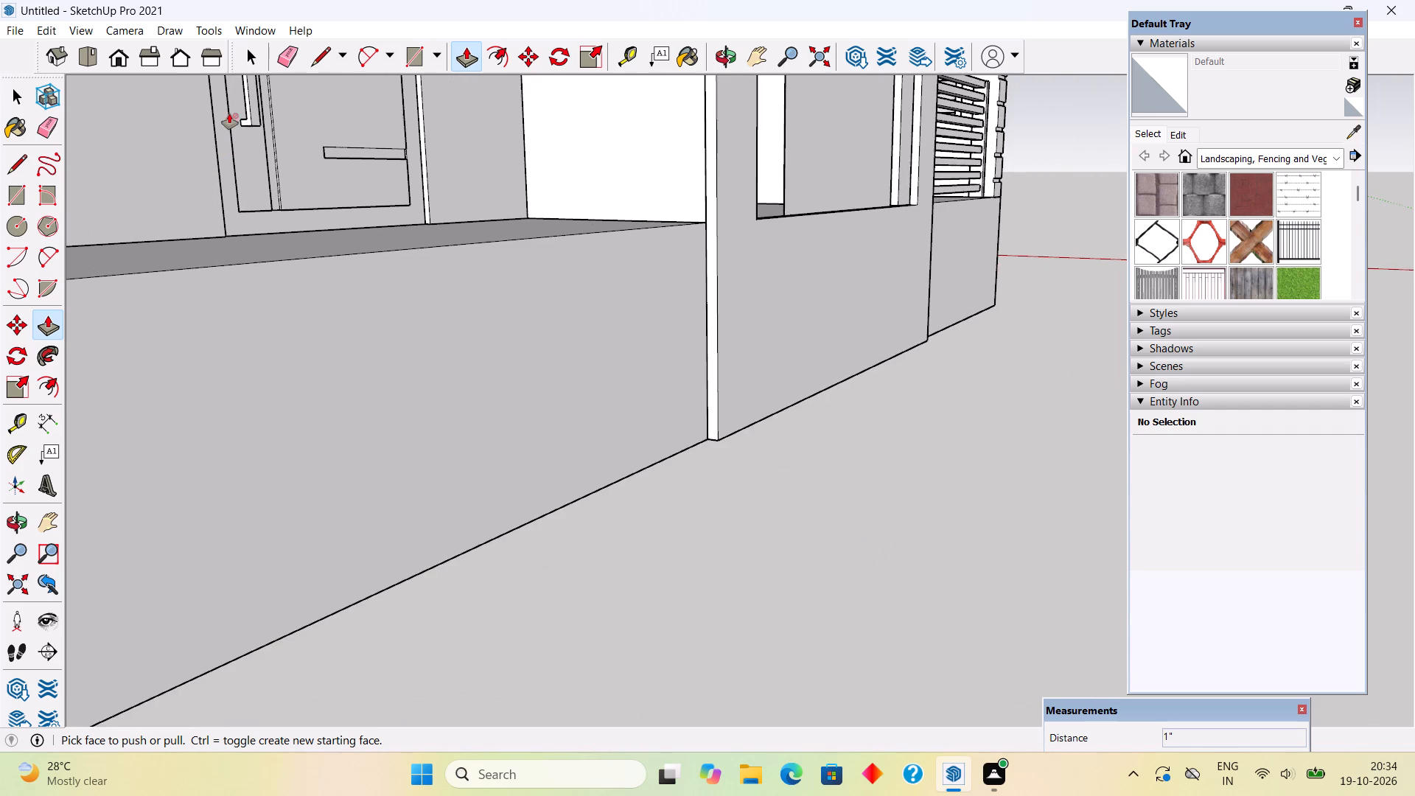
{"action": "scroll", "coordinate": [229, 114], "scroll_direction": "up", "scroll_amount": 3}
{"action": "middle_click_drag", "start_coordinate": [261, 133], "coordinate": [268, 85]}
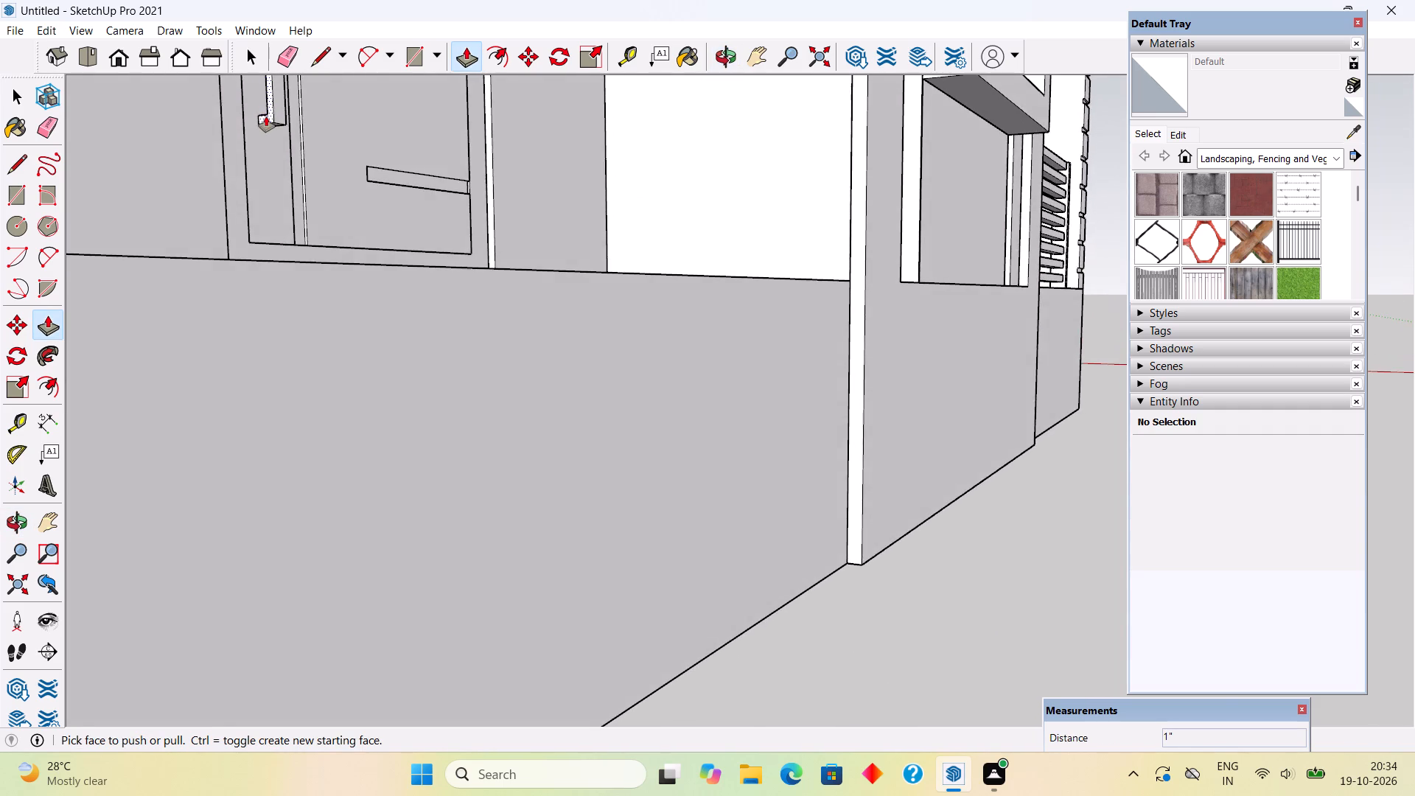
{"action": "scroll", "coordinate": [266, 116], "scroll_direction": "up", "scroll_amount": 9}
{"action": "left_click", "coordinate": [279, 123]}
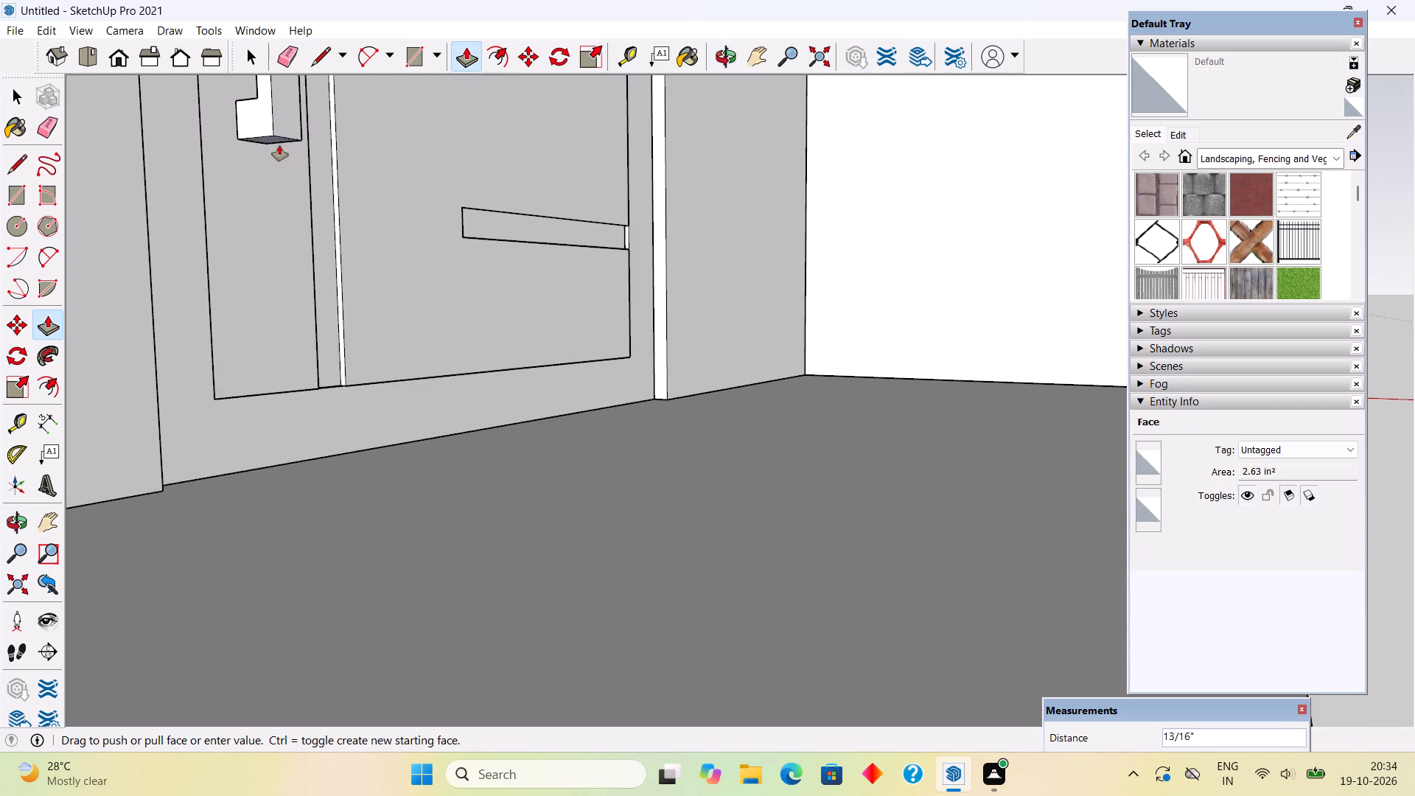
{"action": "type", "text": "1\""}
{"action": "key", "text": "Return"}
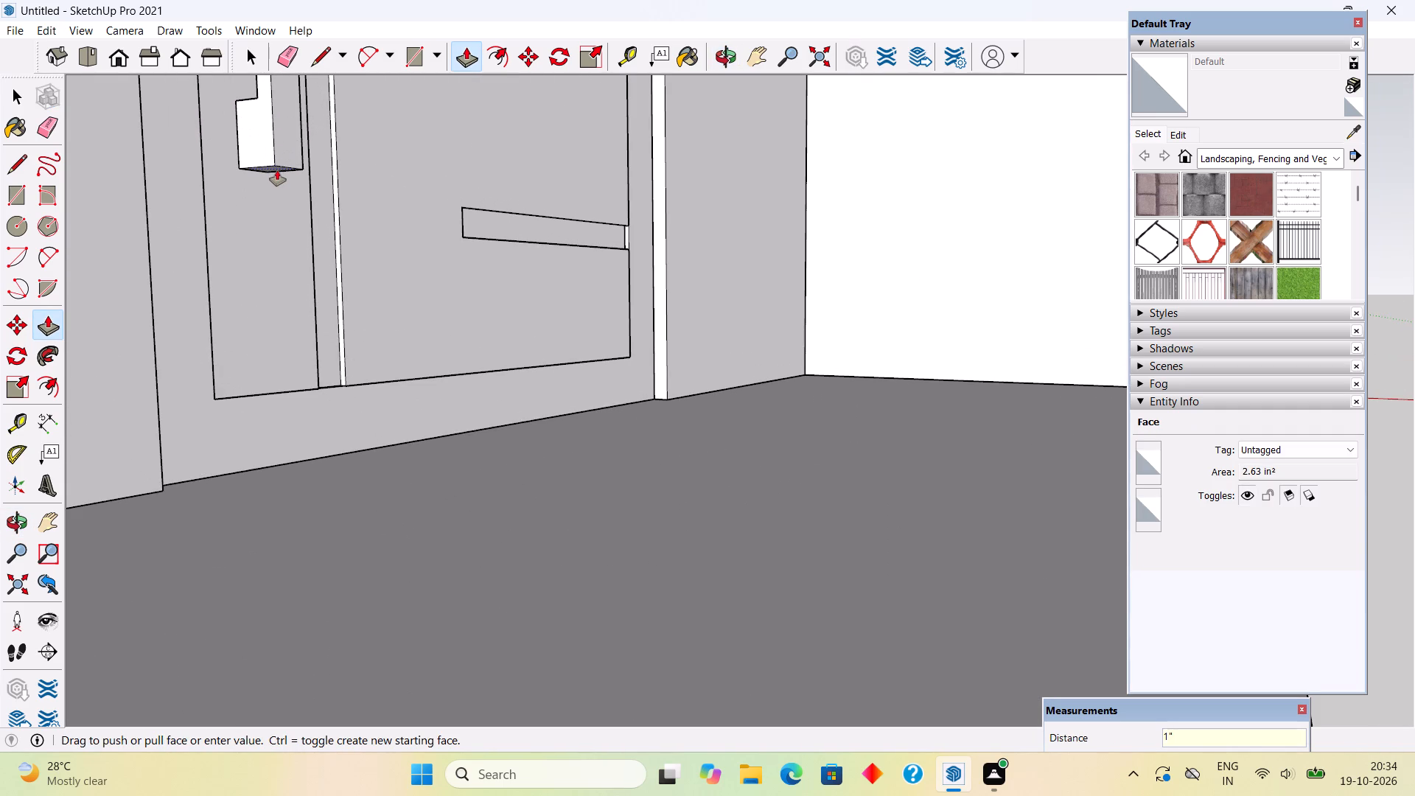
{"action": "key", "text": "space"}
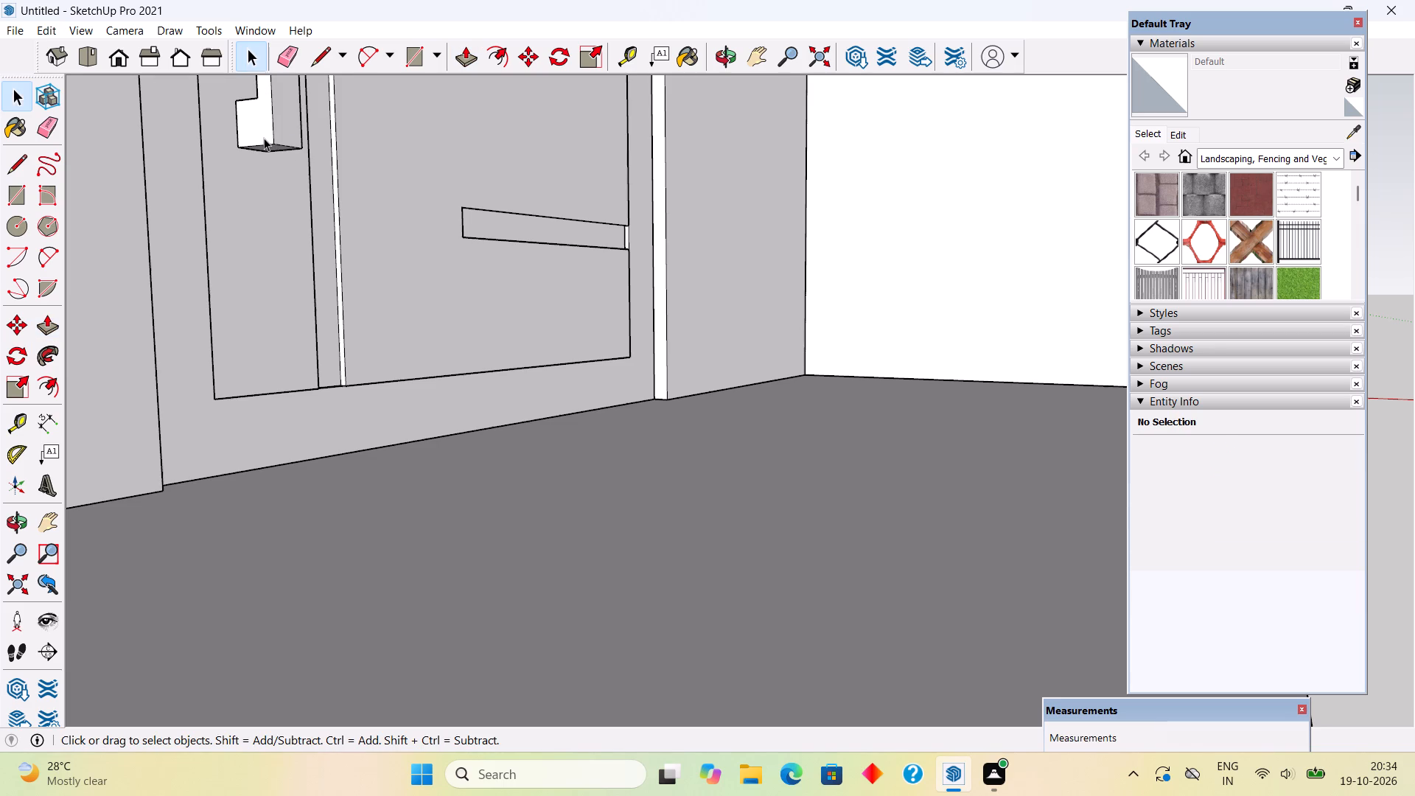
Select all the connected geometry of the door handle and make it a group.
{"action": "triple_click", "coordinate": [264, 138]}
{"action": "right_click", "coordinate": [264, 138]}
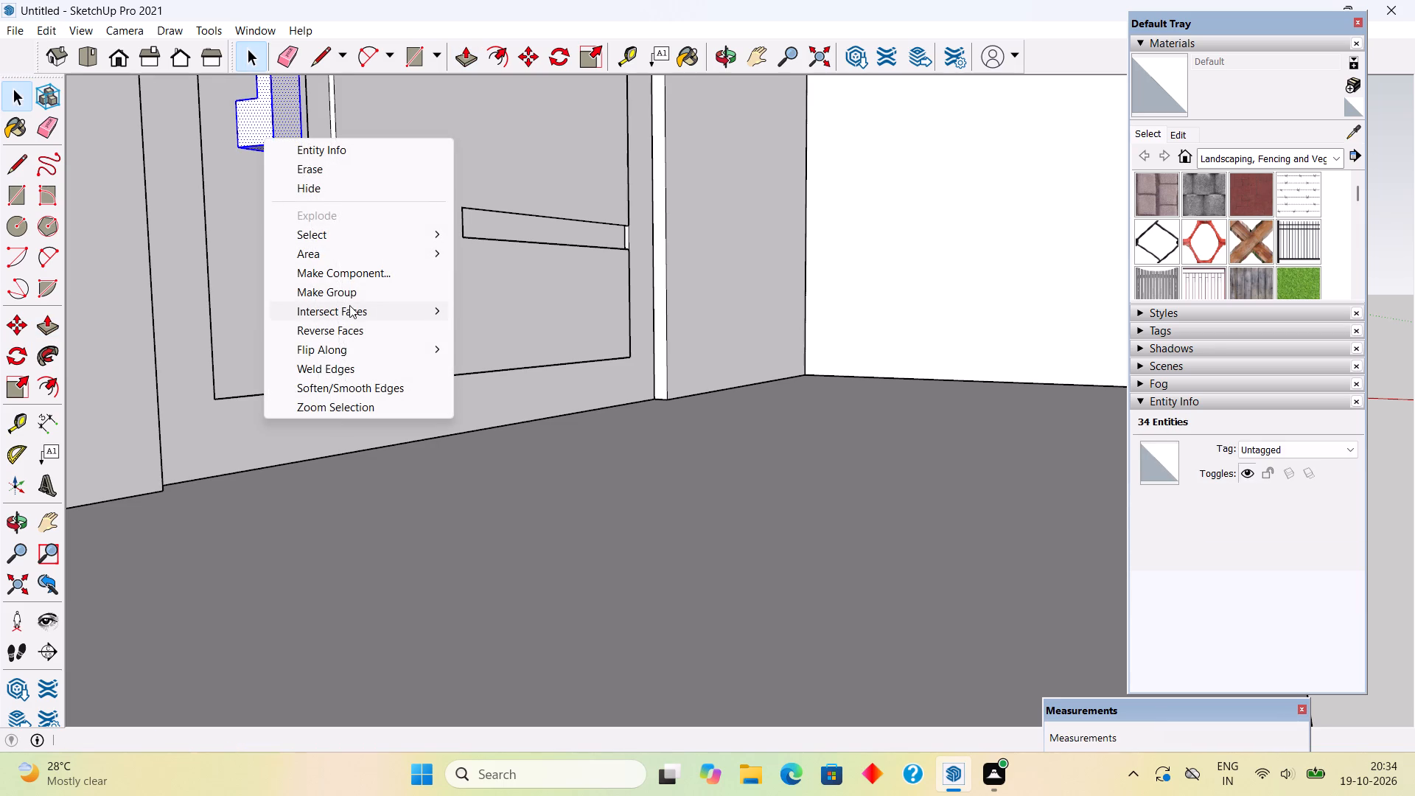
{"action": "left_click", "coordinate": [353, 296]}
Move the handle group straight up along the door by about 8 1/4".
{"action": "scroll", "coordinate": [353, 296], "scroll_direction": "down", "scroll_amount": 20}
{"action": "scroll", "coordinate": [353, 296], "scroll_direction": "down", "scroll_amount": 1}
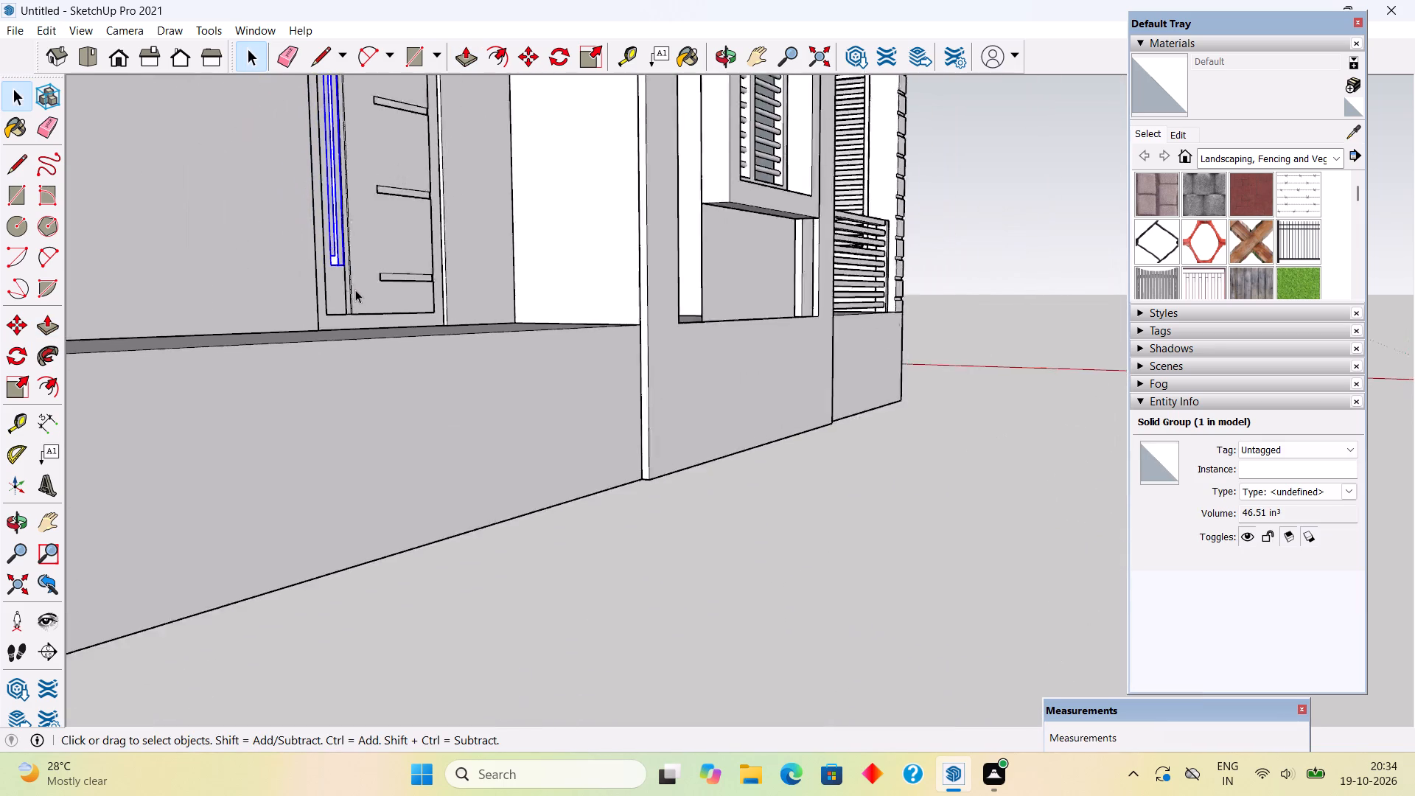
{"action": "scroll", "coordinate": [355, 290], "scroll_direction": "down", "scroll_amount": 2}
{"action": "middle_click_drag", "start_coordinate": [363, 284], "coordinate": [231, 357]}
{"action": "scroll", "coordinate": [135, 254], "scroll_direction": "up", "scroll_amount": 6}
{"action": "scroll", "coordinate": [210, 251], "scroll_direction": "up", "scroll_amount": 5}
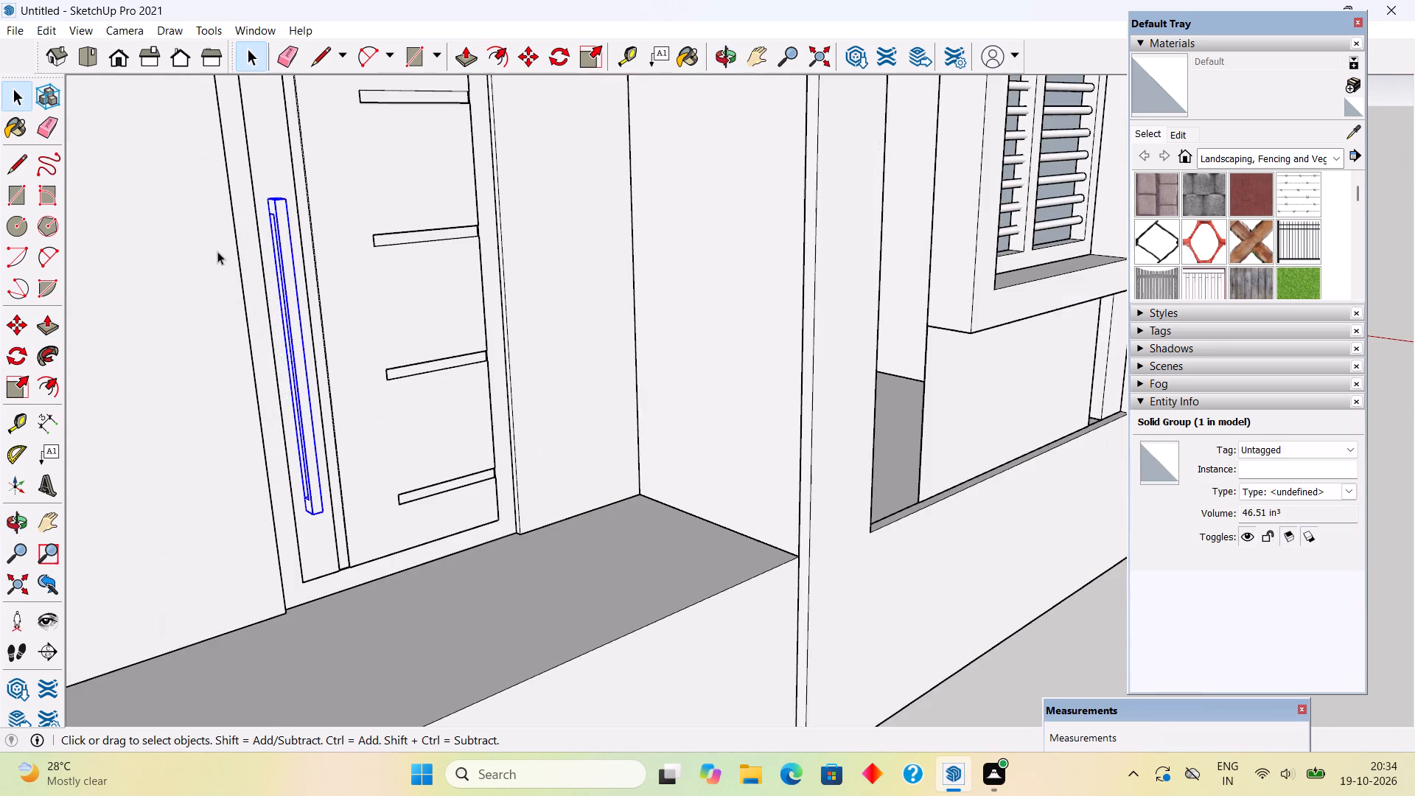
{"action": "middle_click_drag", "start_coordinate": [240, 271], "coordinate": [307, 403]}
{"action": "scroll", "coordinate": [309, 390], "scroll_direction": "up", "scroll_amount": 4}
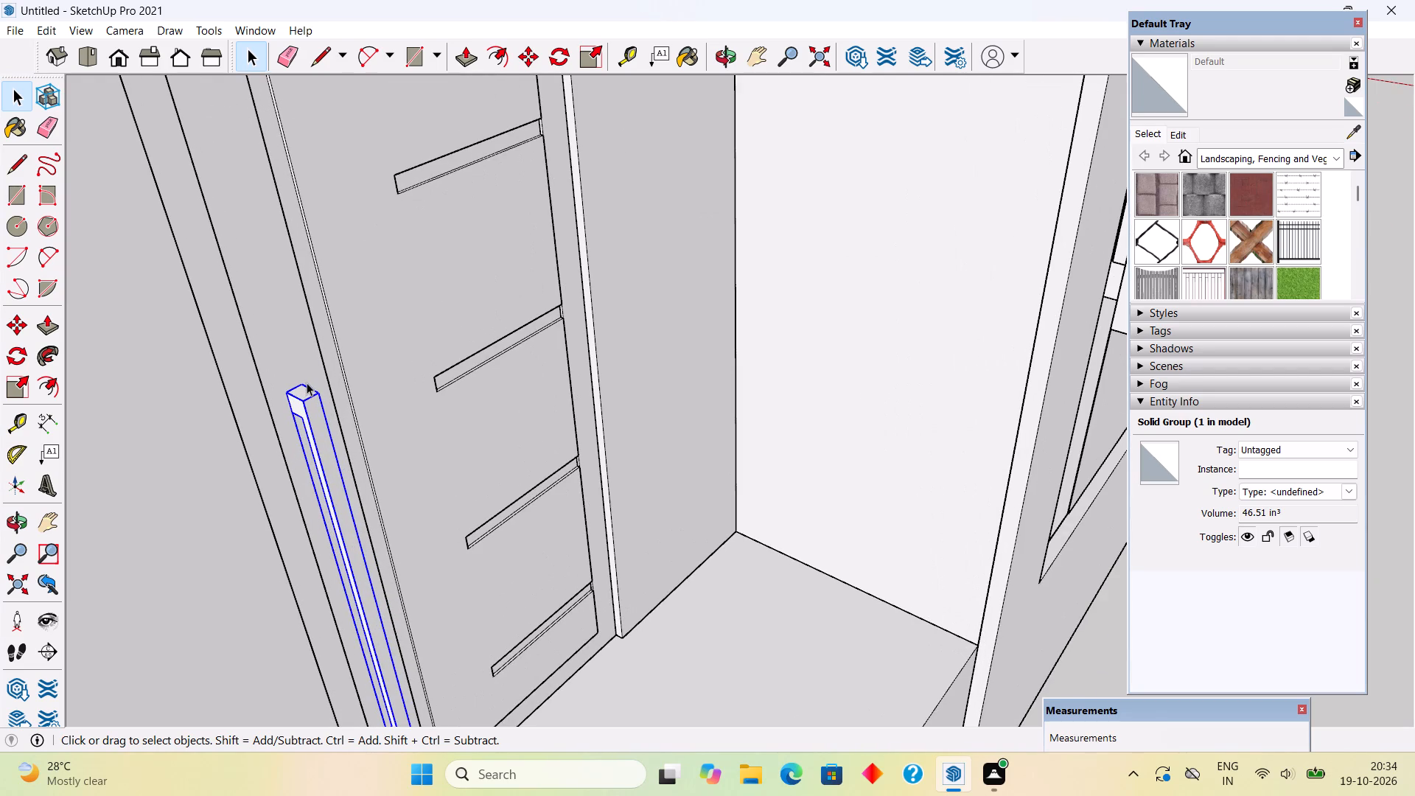
{"action": "key", "text": "m"}
{"action": "left_click", "coordinate": [303, 385]}
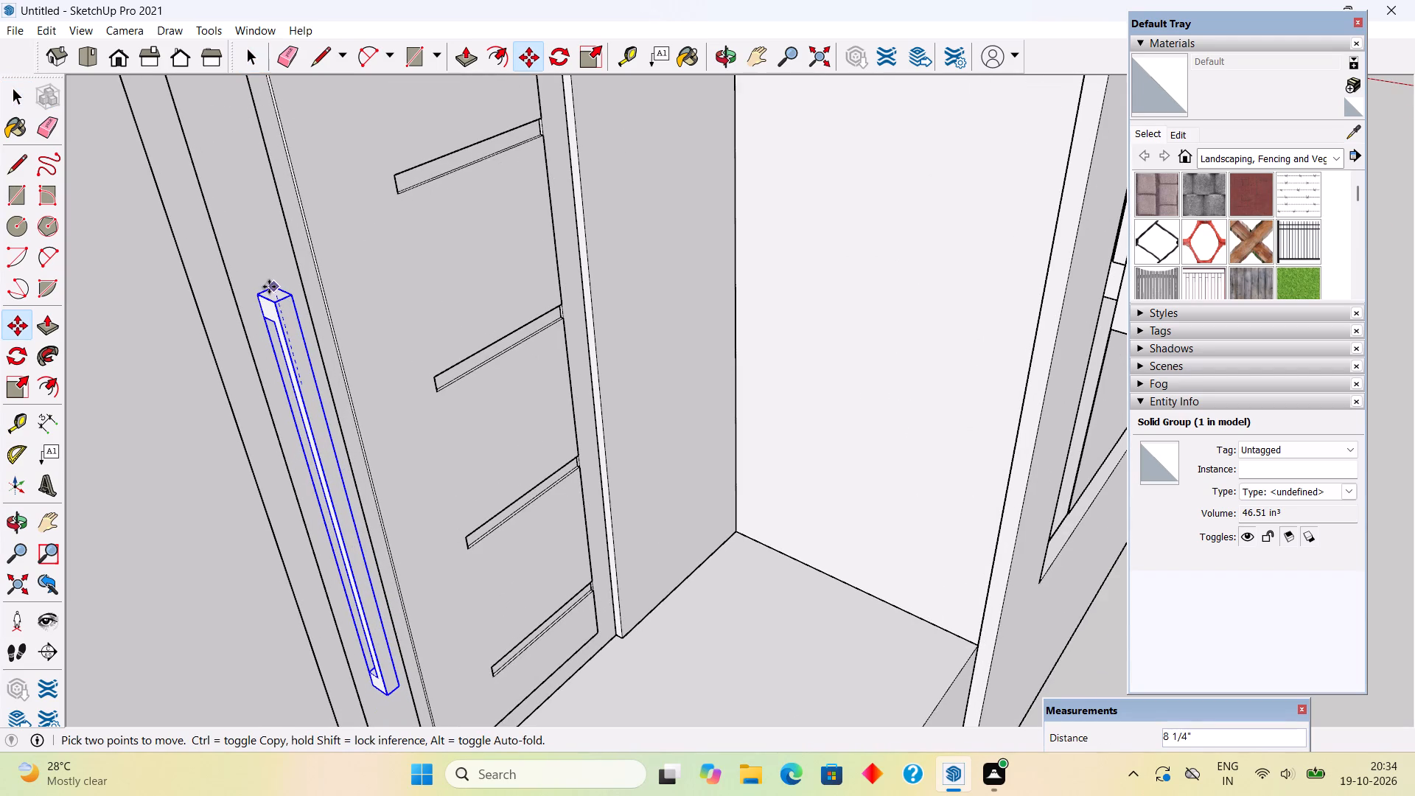
{"action": "left_click", "coordinate": [269, 287]}
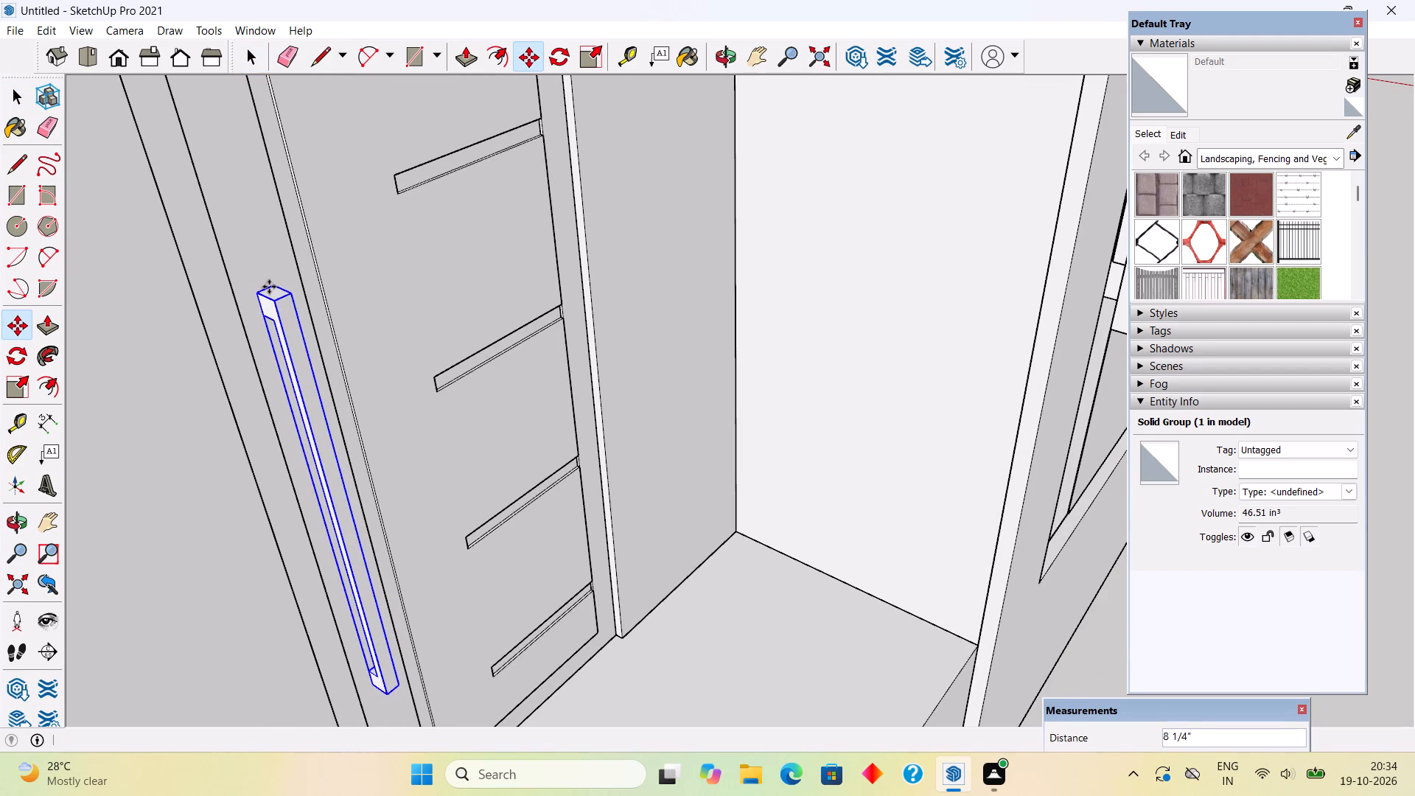
{"action": "key", "text": "space"}
Examine the door and its repositioned handle from the front, together with the surrounding walls and windows.
{"action": "scroll", "coordinate": [269, 287], "scroll_direction": "down", "scroll_amount": 9}
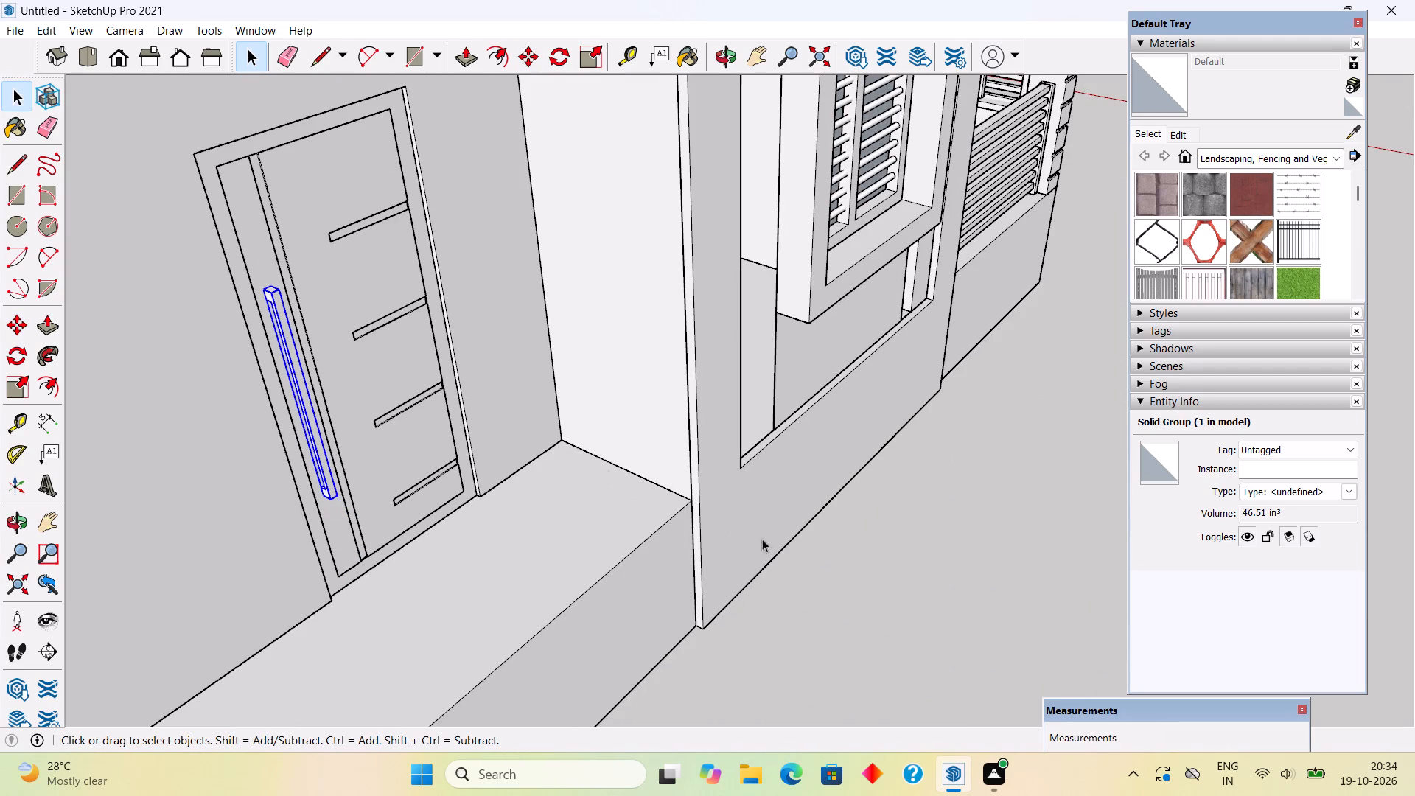
{"action": "left_click", "coordinate": [792, 542]}
{"action": "scroll", "coordinate": [492, 481], "scroll_direction": "down", "scroll_amount": 4}
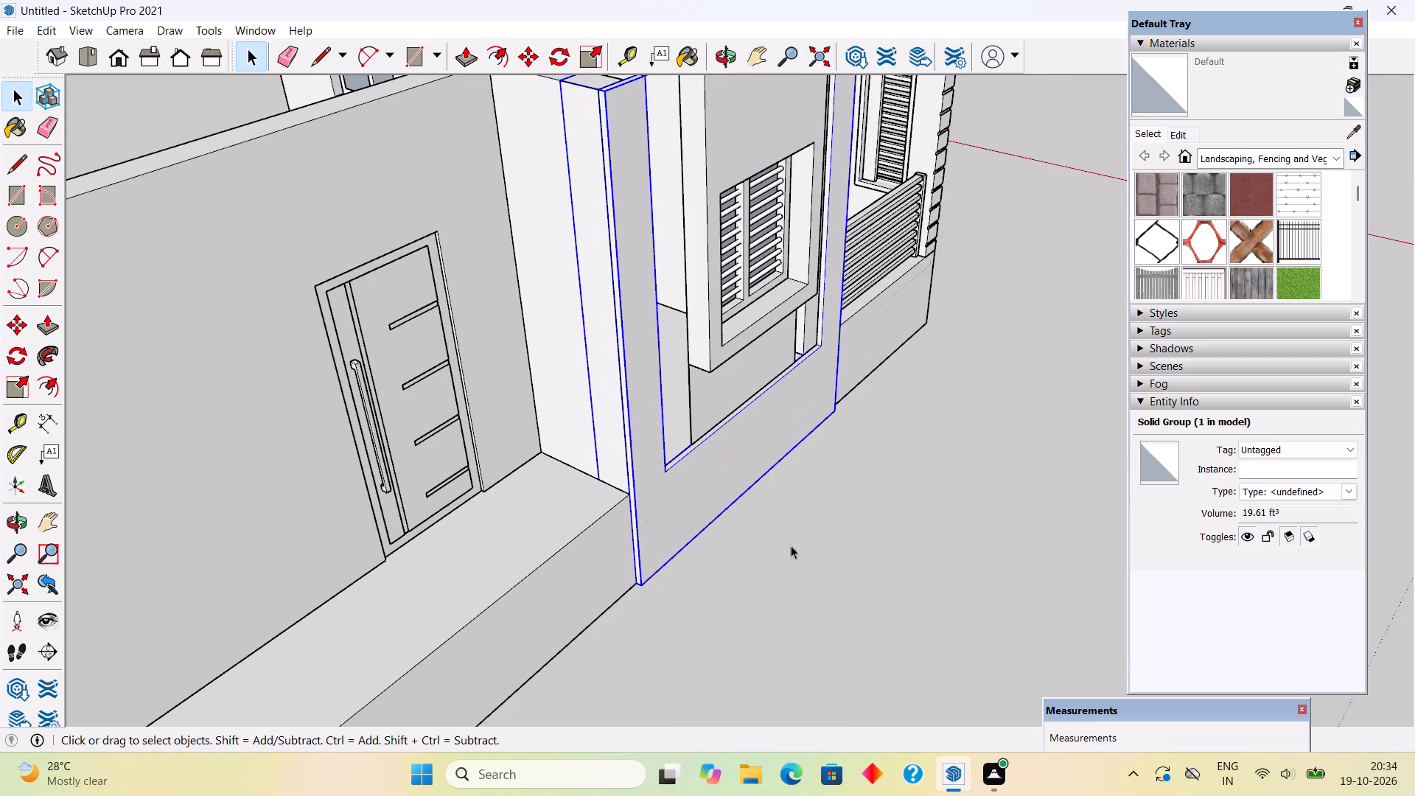
{"action": "left_click", "coordinate": [869, 566]}
{"action": "scroll", "coordinate": [572, 422], "scroll_direction": "down", "scroll_amount": 5}
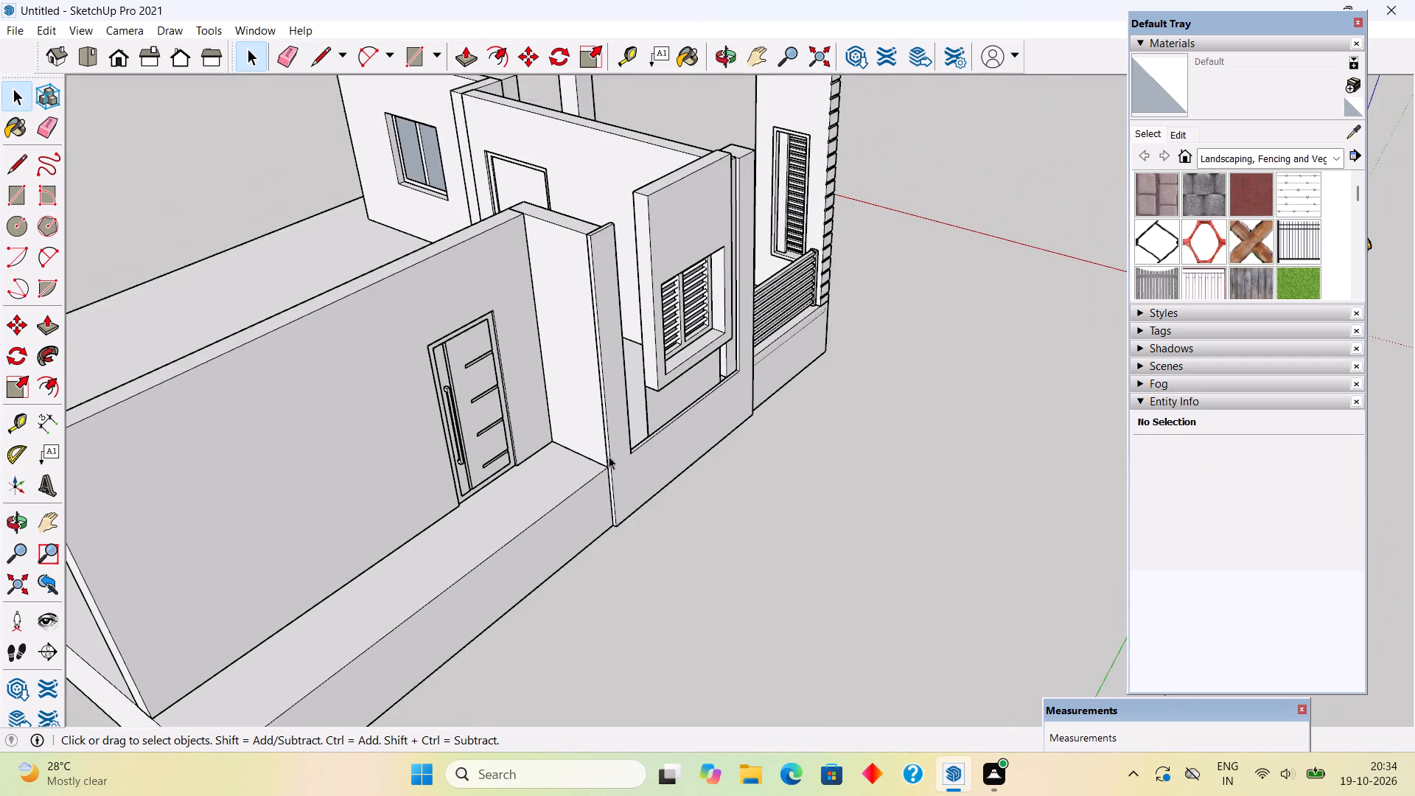
{"action": "middle_click_drag", "start_coordinate": [600, 454], "coordinate": [283, 290]}
{"action": "scroll", "coordinate": [283, 290], "scroll_direction": "up", "scroll_amount": 2}
{"action": "middle_click_drag", "start_coordinate": [413, 327], "coordinate": [411, 291]}
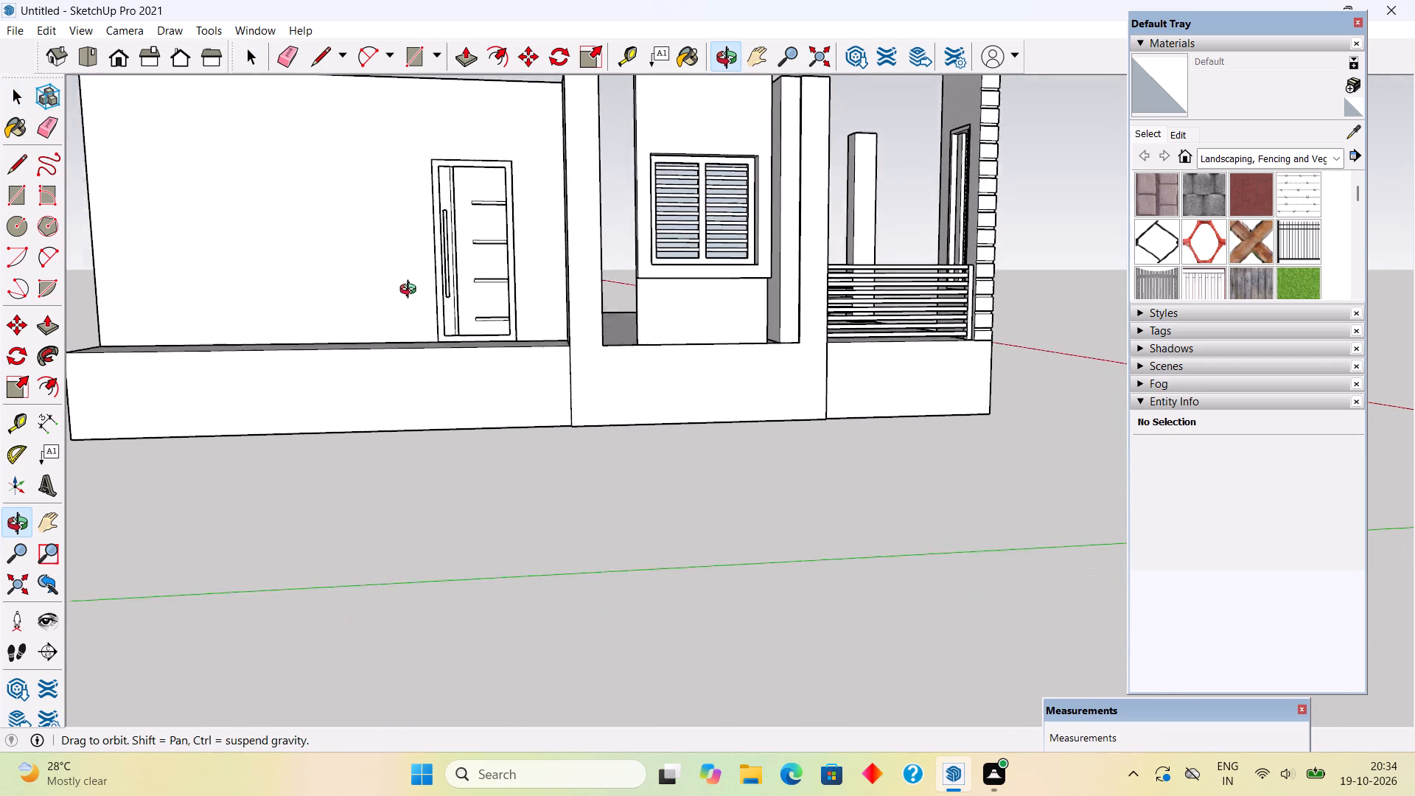
{"action": "middle_click_drag", "start_coordinate": [411, 291], "coordinate": [475, 307]}
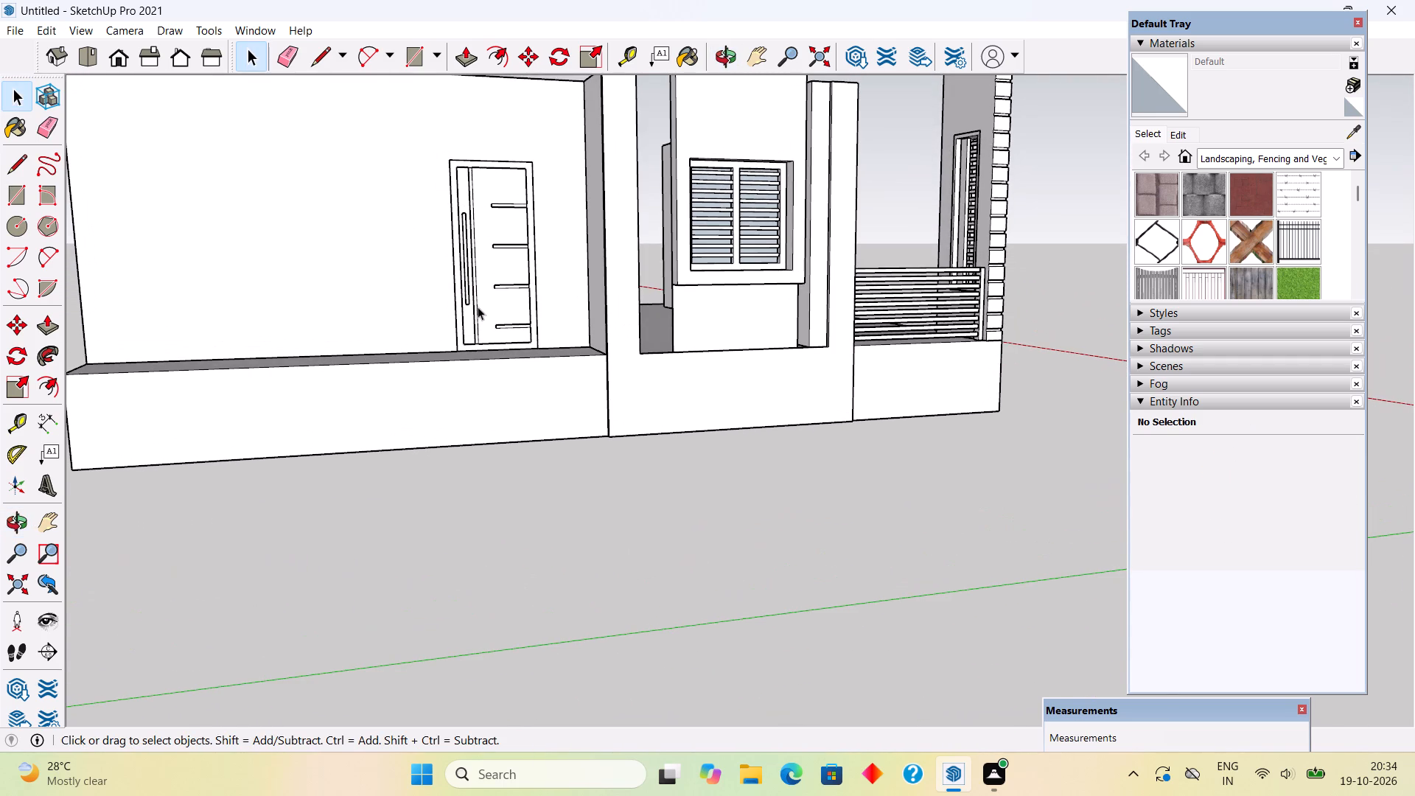
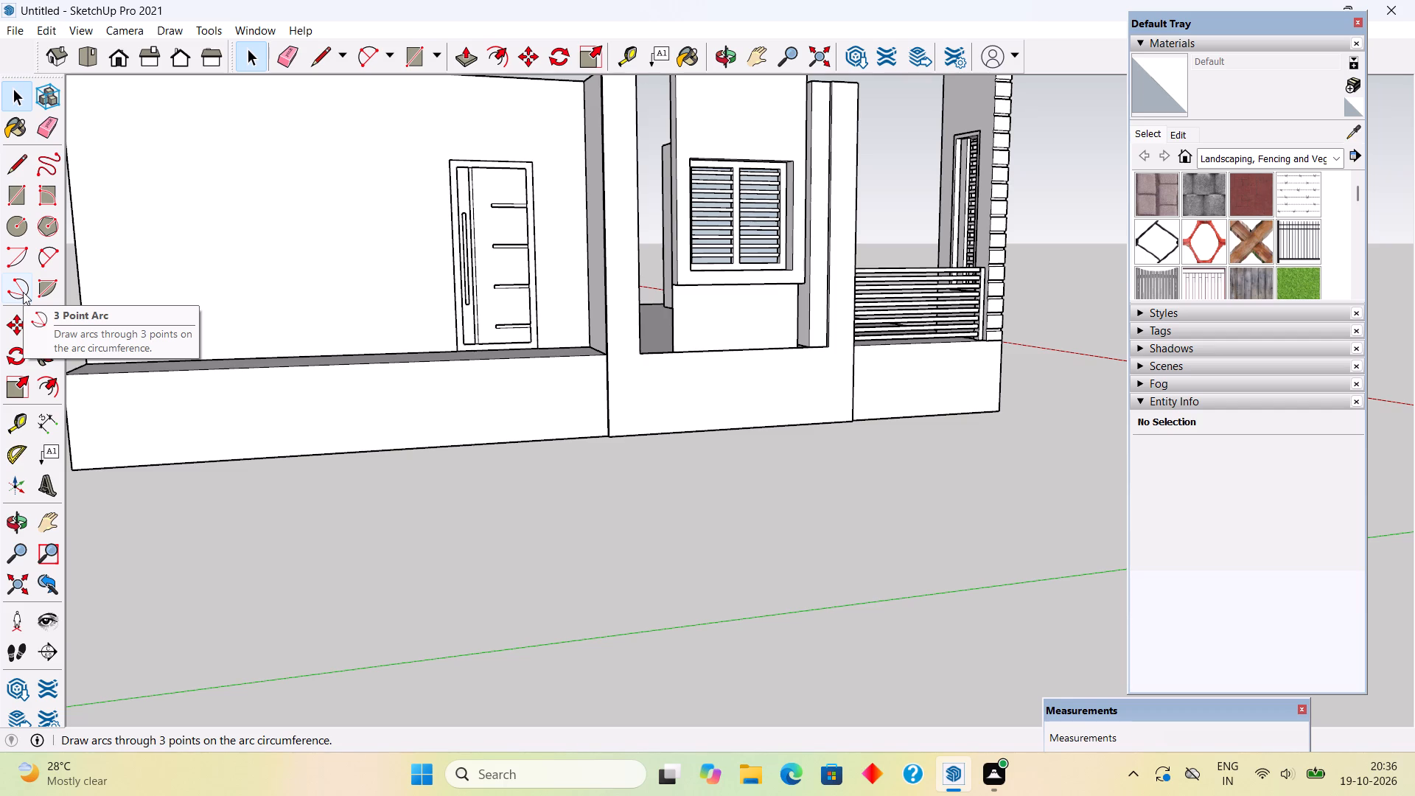
Examine the house from the front and from above, including the finished door and the louvered window bay.
{"action": "scroll", "coordinate": [24, 292], "scroll_direction": "down", "scroll_amount": 5}
{"action": "scroll", "coordinate": [263, 310], "scroll_direction": "down", "scroll_amount": 11}
{"action": "scroll", "coordinate": [265, 310], "scroll_direction": "up", "scroll_amount": 2}
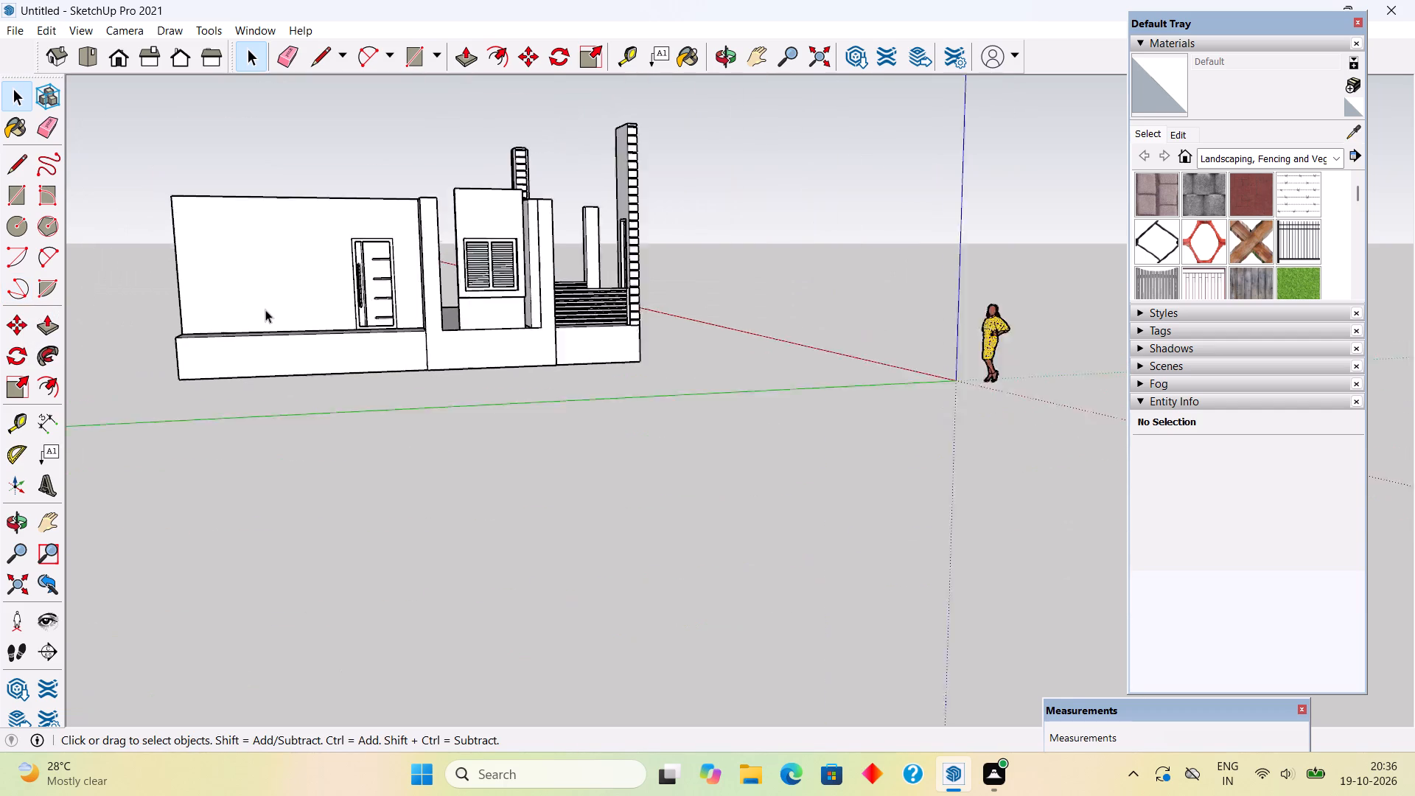
{"action": "scroll", "coordinate": [265, 310], "scroll_direction": "up", "scroll_amount": 6}
{"action": "middle_click_drag", "start_coordinate": [325, 274], "coordinate": [504, 372]}
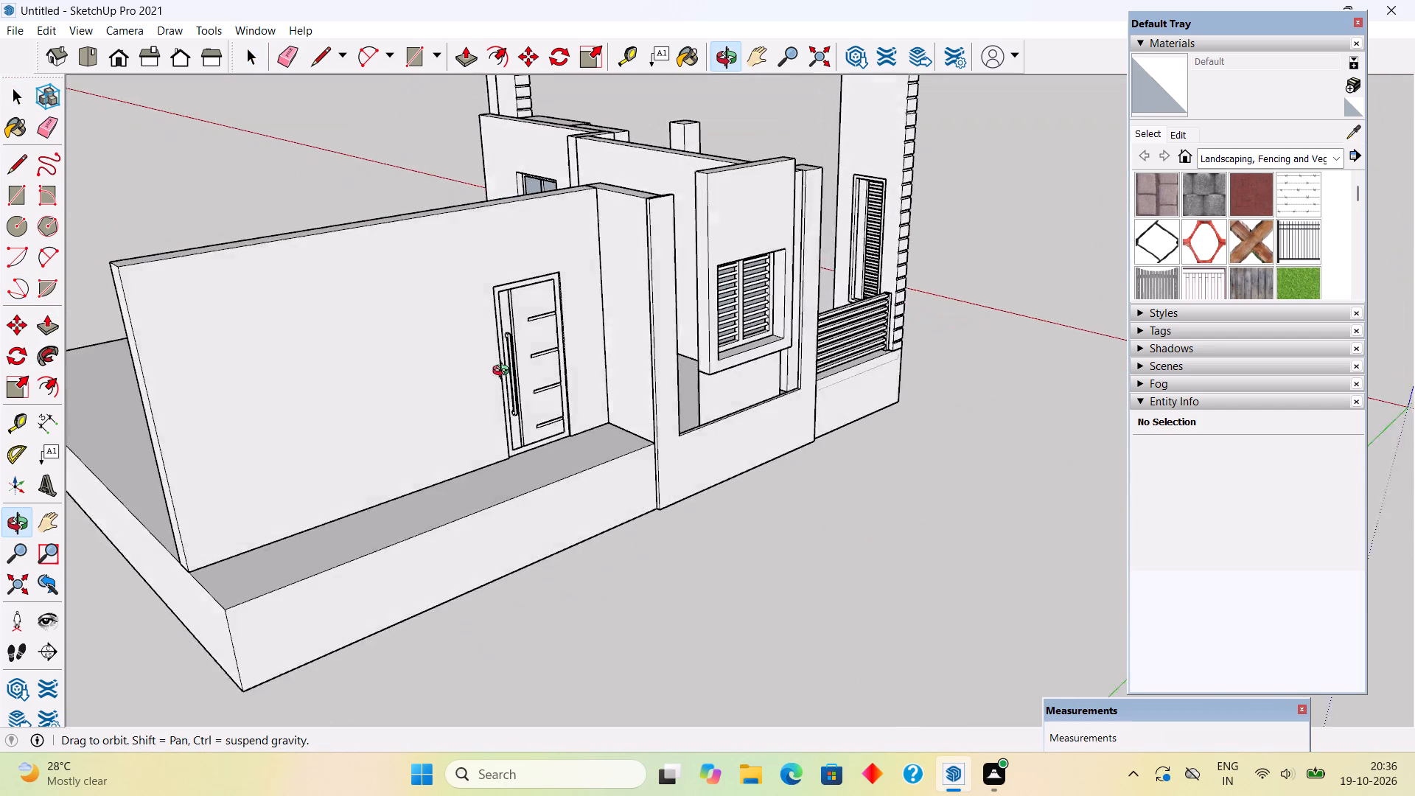
{"action": "middle_click_drag", "start_coordinate": [504, 372], "coordinate": [446, 332]}
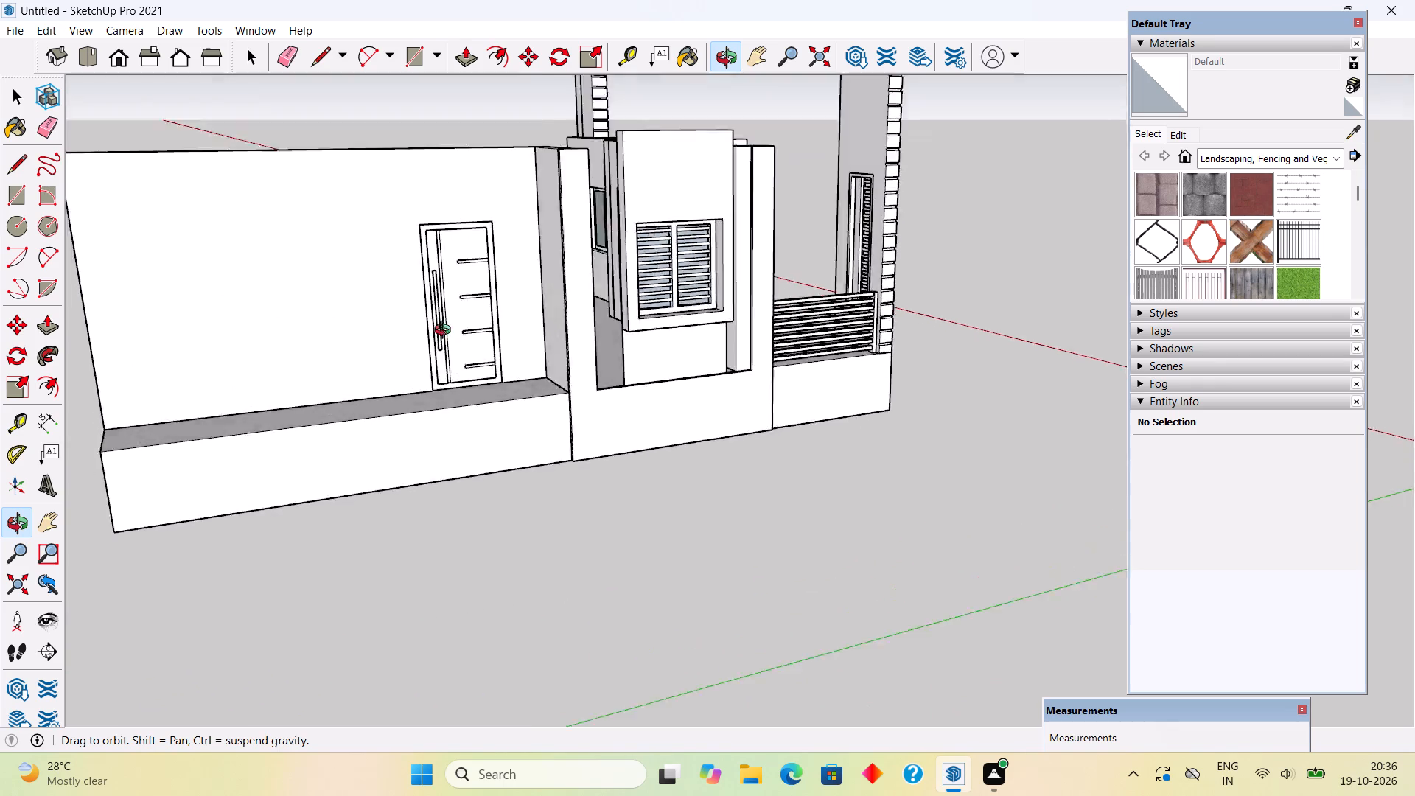
{"action": "middle_click_drag", "start_coordinate": [446, 332], "coordinate": [450, 414]}
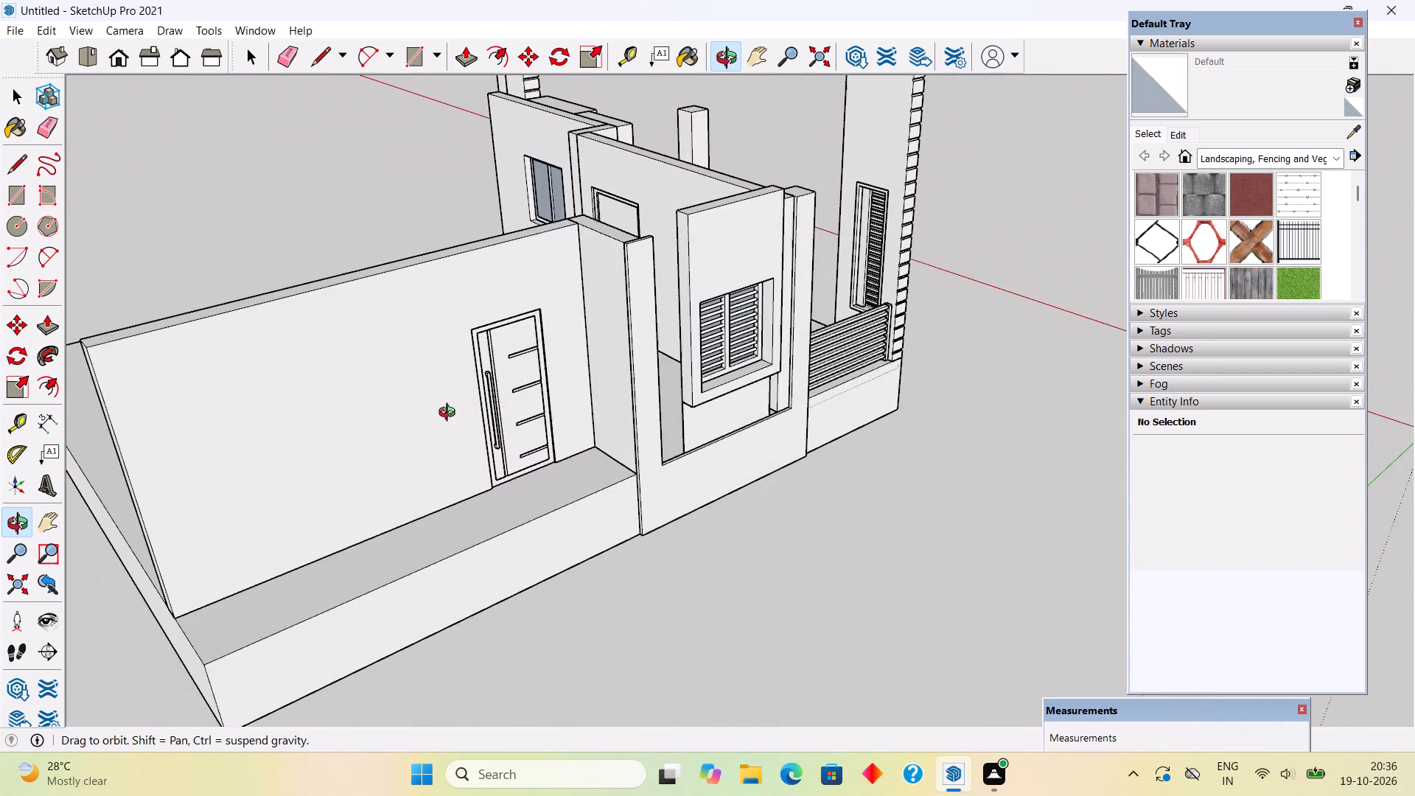
Place a guide line on the floor 9" inside the room from the inner edge of the window bay.
{"action": "middle_click_drag", "start_coordinate": [450, 414], "coordinate": [1158, 518]}
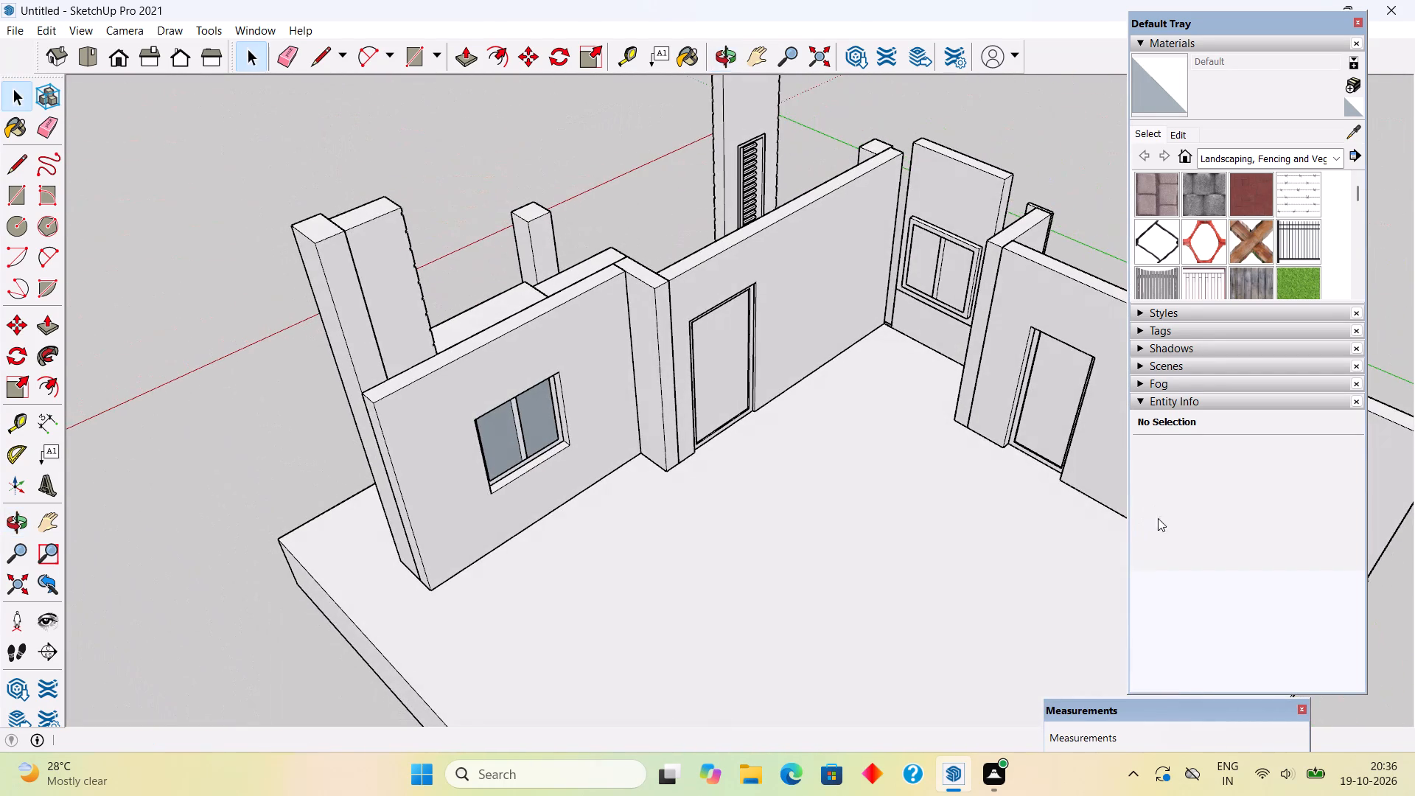
{"action": "scroll", "coordinate": [910, 341], "scroll_direction": "up", "scroll_amount": 5}
{"action": "middle_click_drag", "start_coordinate": [918, 365], "coordinate": [962, 494]}
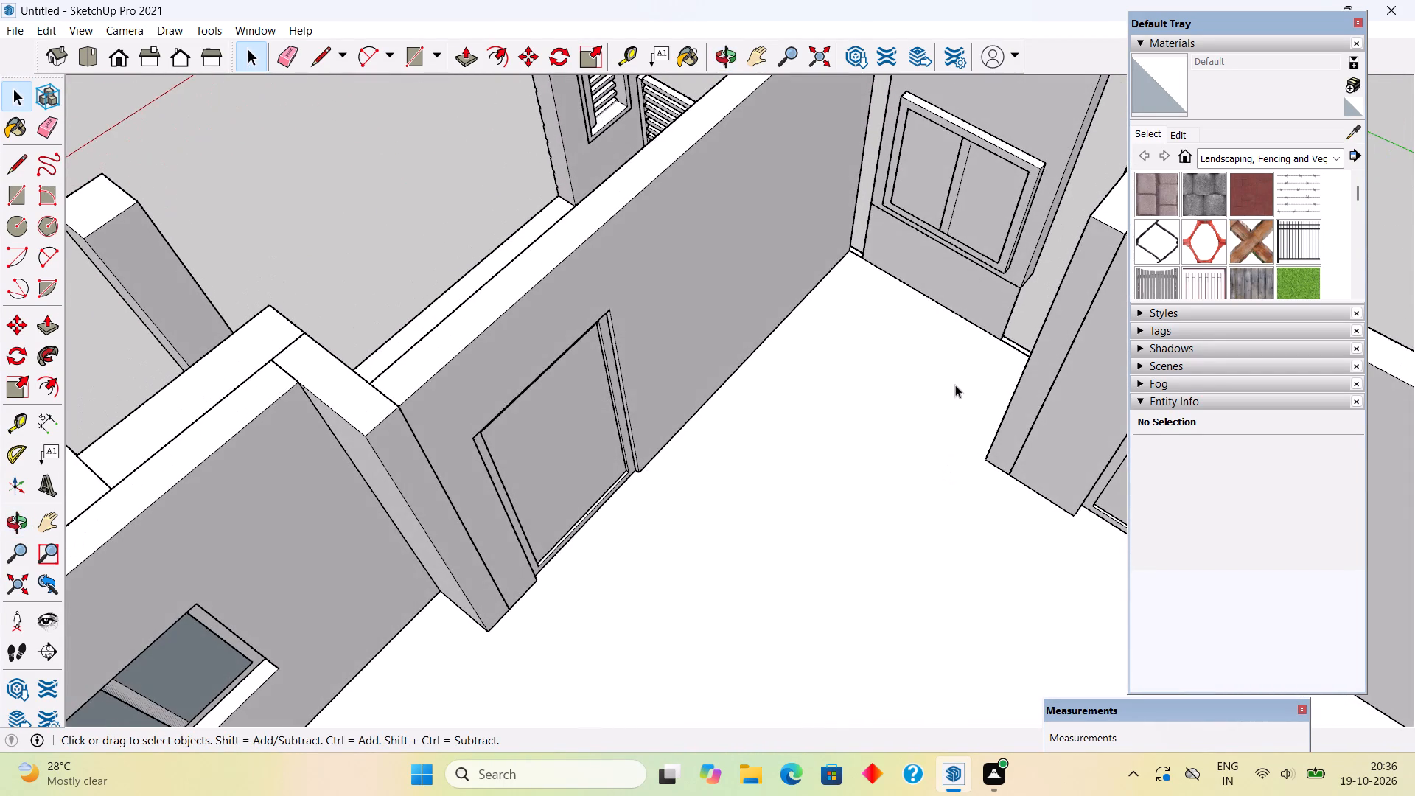
{"action": "scroll", "coordinate": [951, 335], "scroll_direction": "up", "scroll_amount": 5}
{"action": "key", "text": "t"}
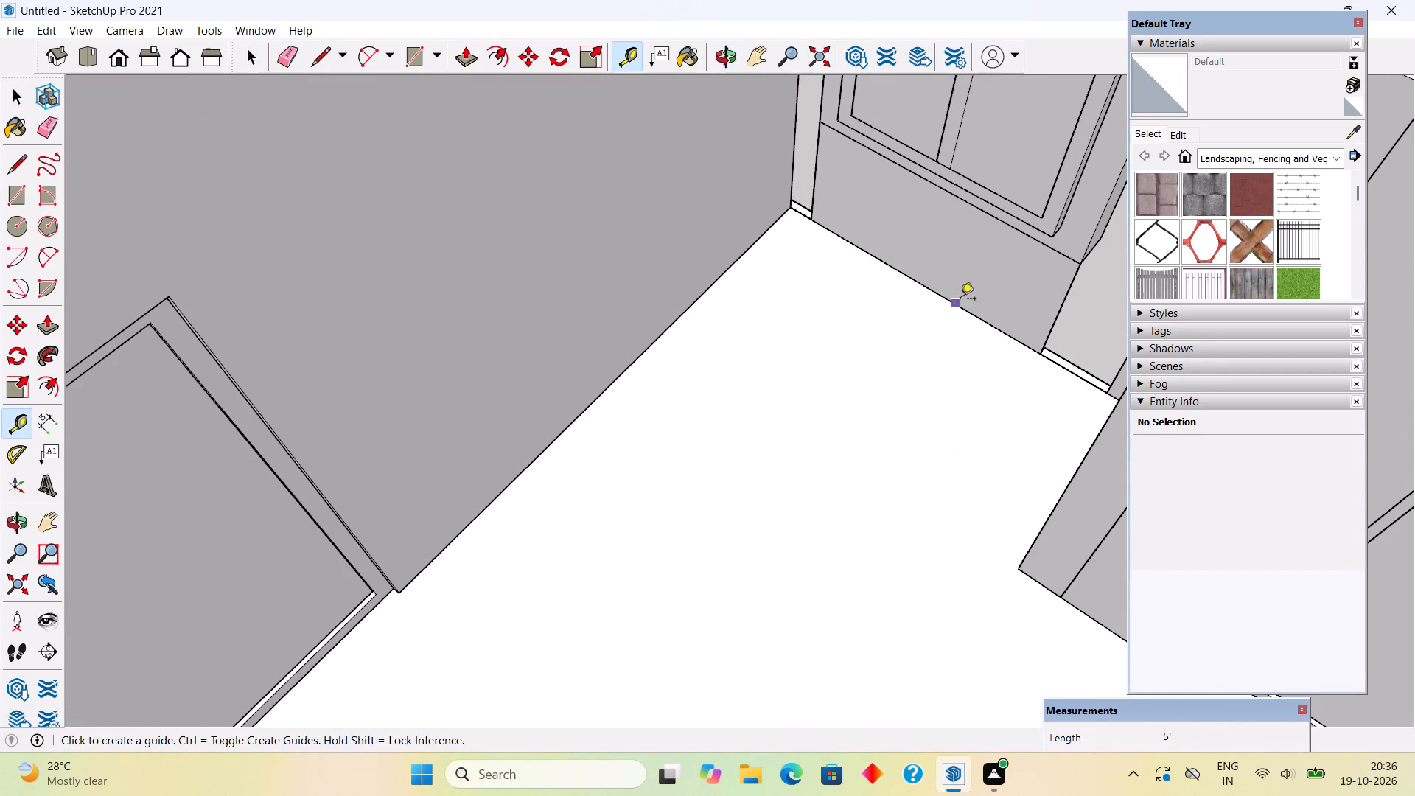
{"action": "left_click", "coordinate": [962, 308]}
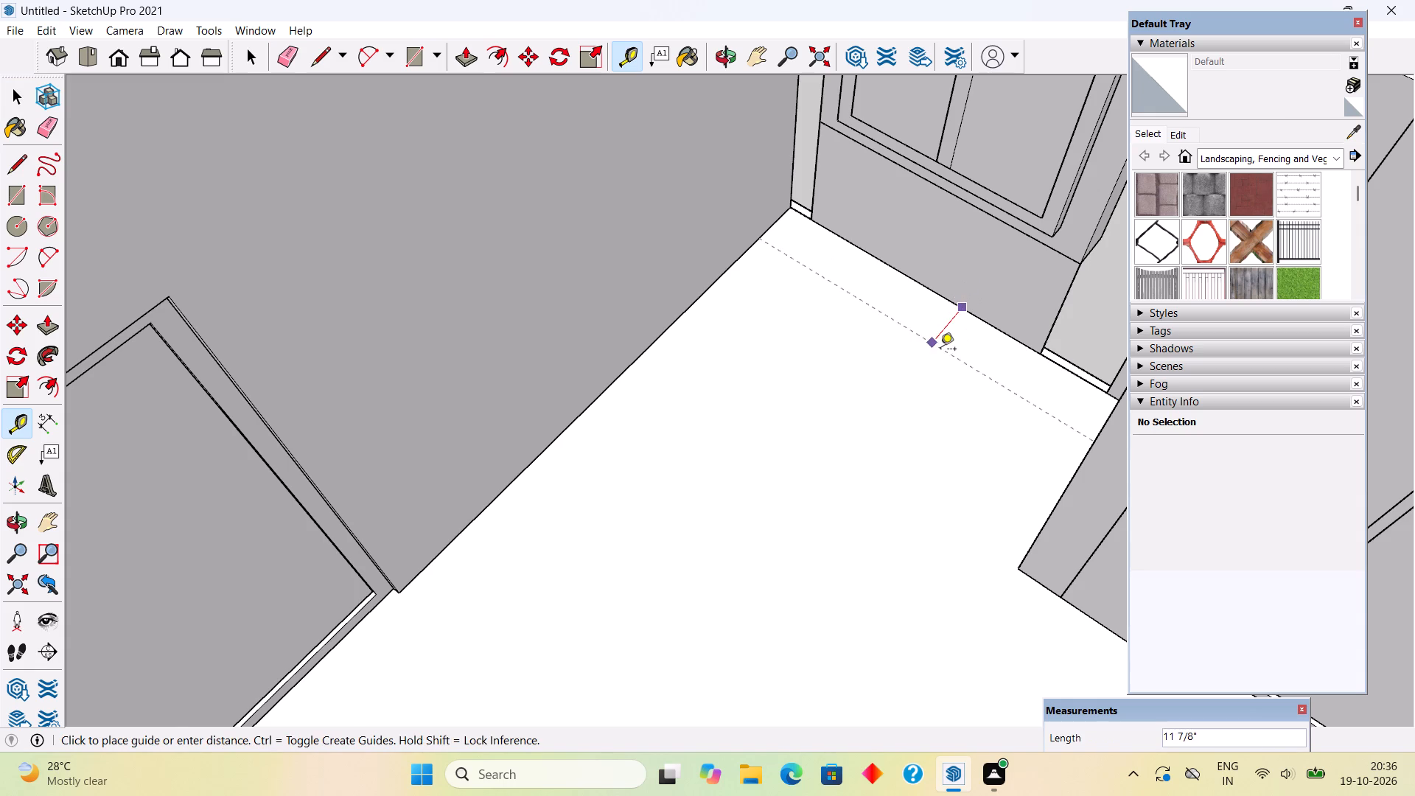
{"action": "type", "text": "9\""}
{"action": "key", "text": "Return"}
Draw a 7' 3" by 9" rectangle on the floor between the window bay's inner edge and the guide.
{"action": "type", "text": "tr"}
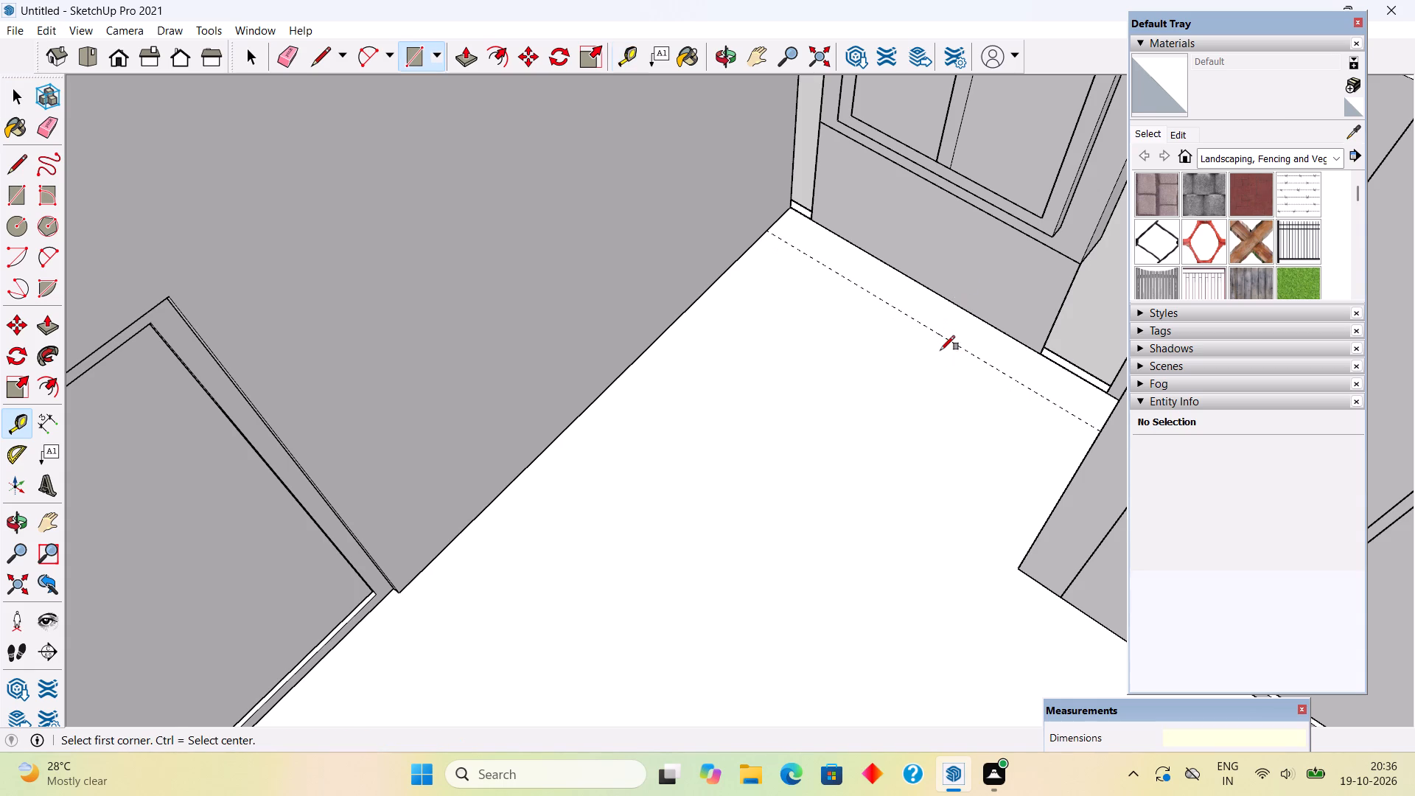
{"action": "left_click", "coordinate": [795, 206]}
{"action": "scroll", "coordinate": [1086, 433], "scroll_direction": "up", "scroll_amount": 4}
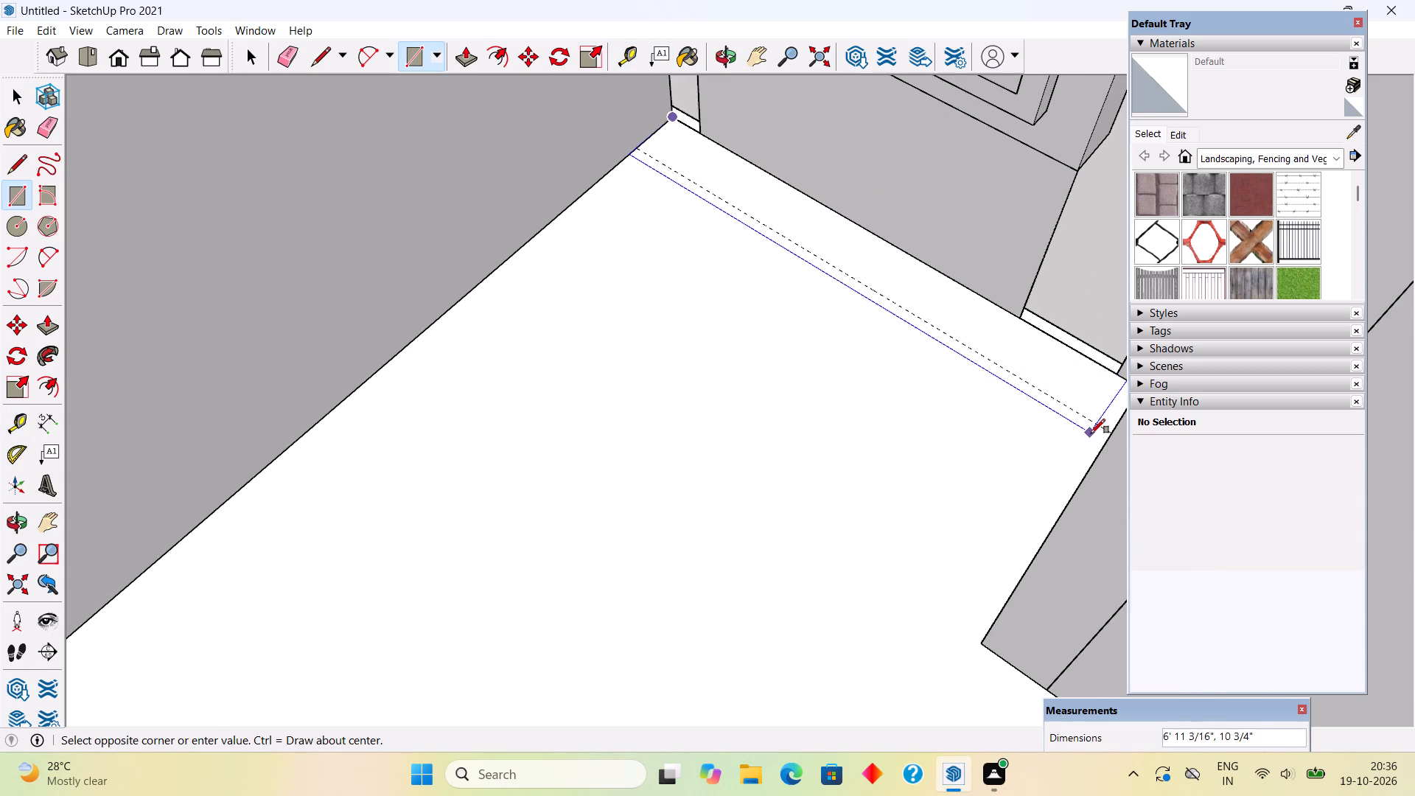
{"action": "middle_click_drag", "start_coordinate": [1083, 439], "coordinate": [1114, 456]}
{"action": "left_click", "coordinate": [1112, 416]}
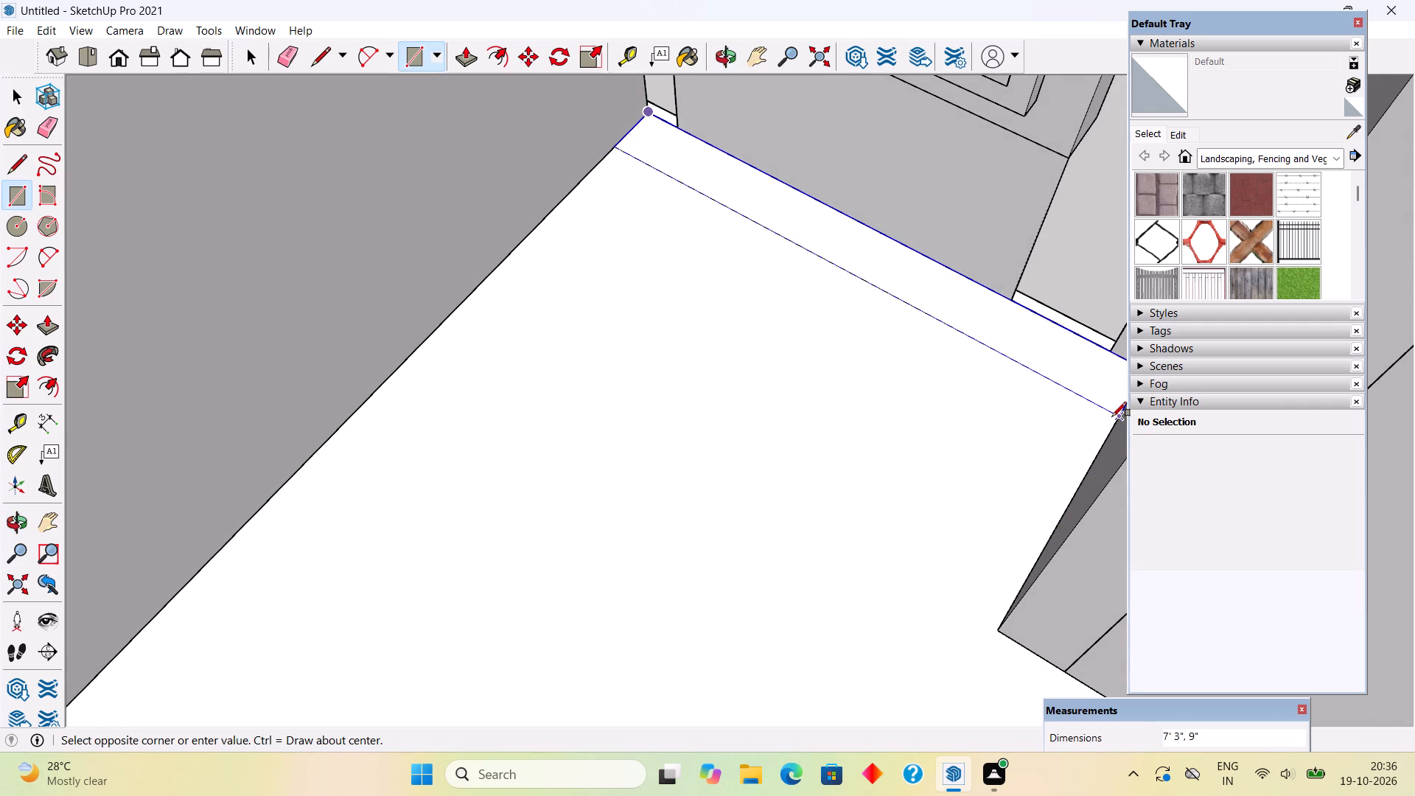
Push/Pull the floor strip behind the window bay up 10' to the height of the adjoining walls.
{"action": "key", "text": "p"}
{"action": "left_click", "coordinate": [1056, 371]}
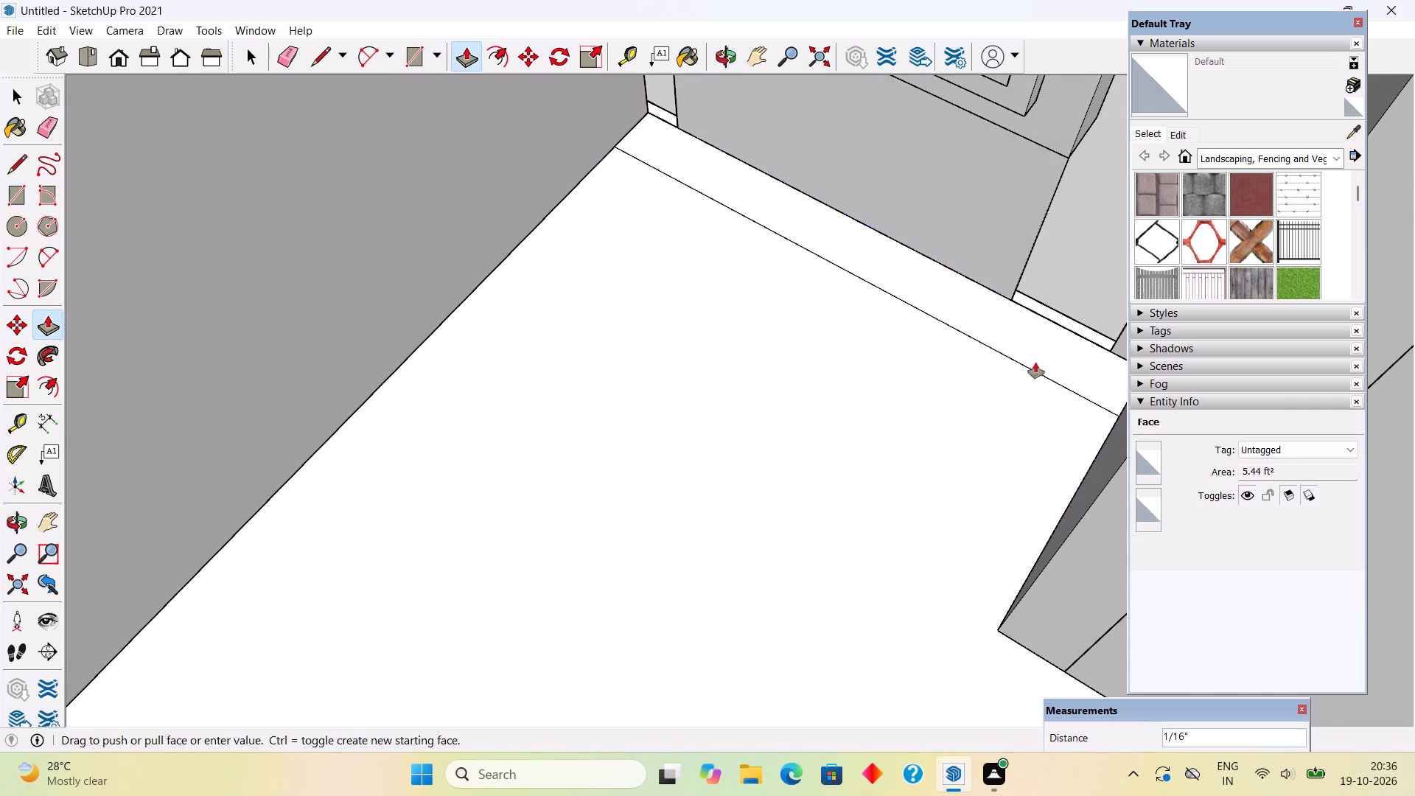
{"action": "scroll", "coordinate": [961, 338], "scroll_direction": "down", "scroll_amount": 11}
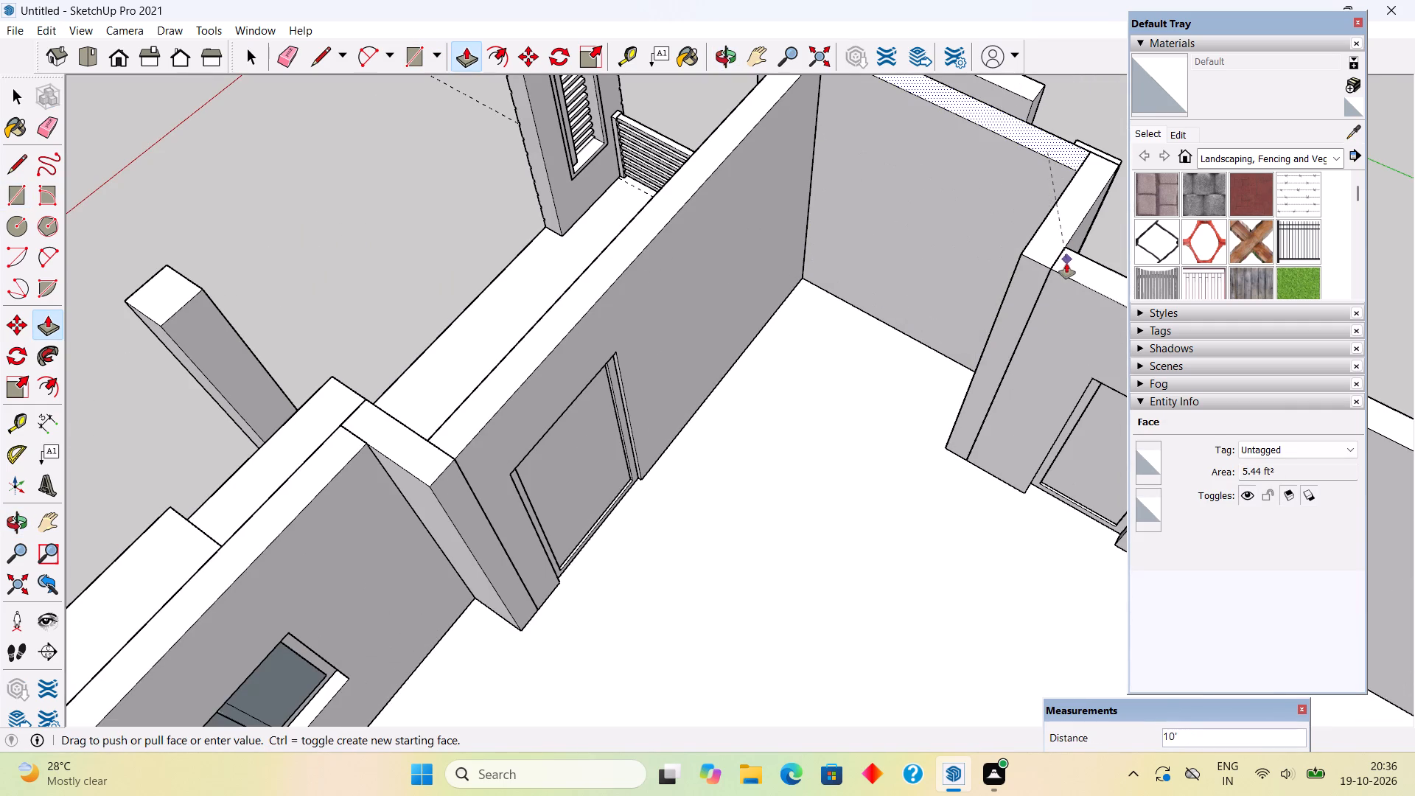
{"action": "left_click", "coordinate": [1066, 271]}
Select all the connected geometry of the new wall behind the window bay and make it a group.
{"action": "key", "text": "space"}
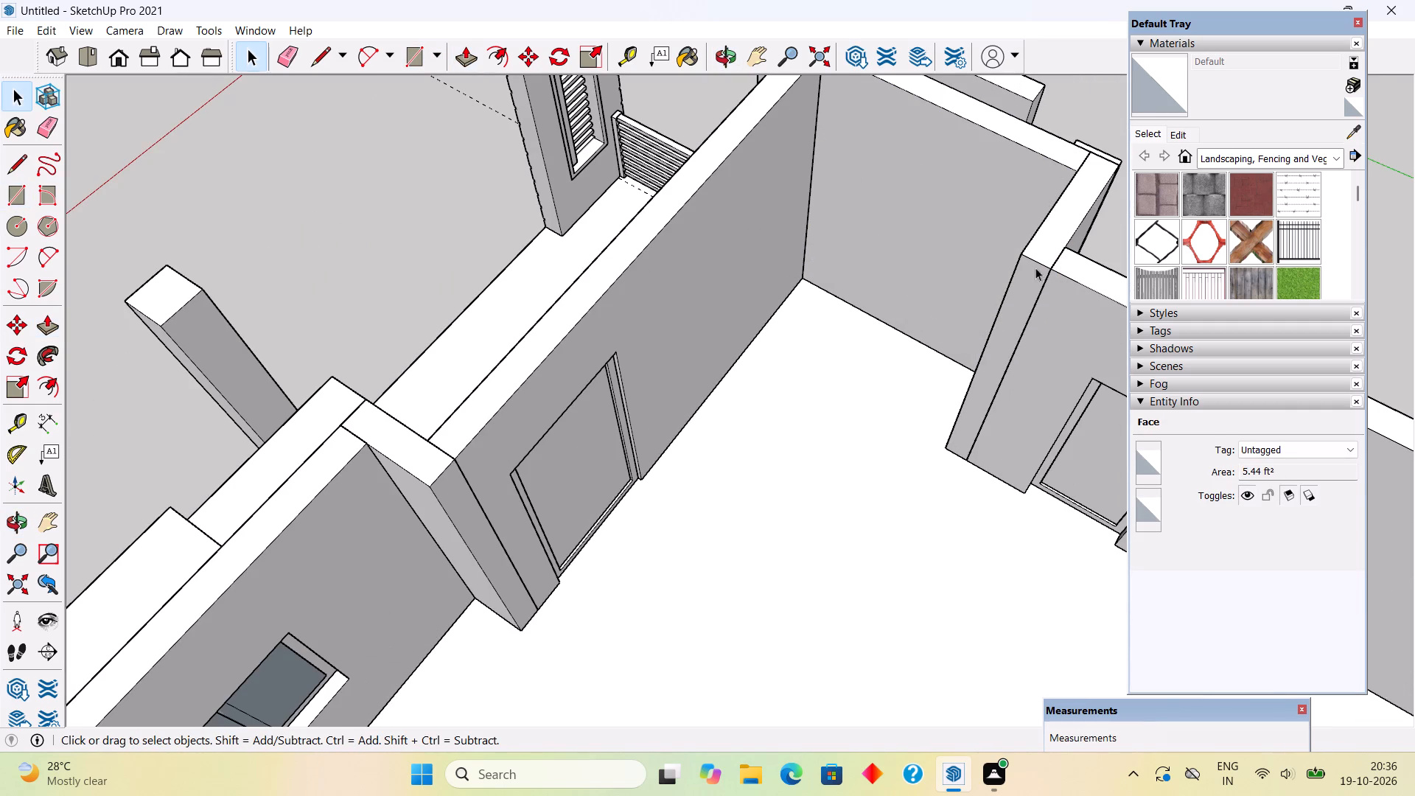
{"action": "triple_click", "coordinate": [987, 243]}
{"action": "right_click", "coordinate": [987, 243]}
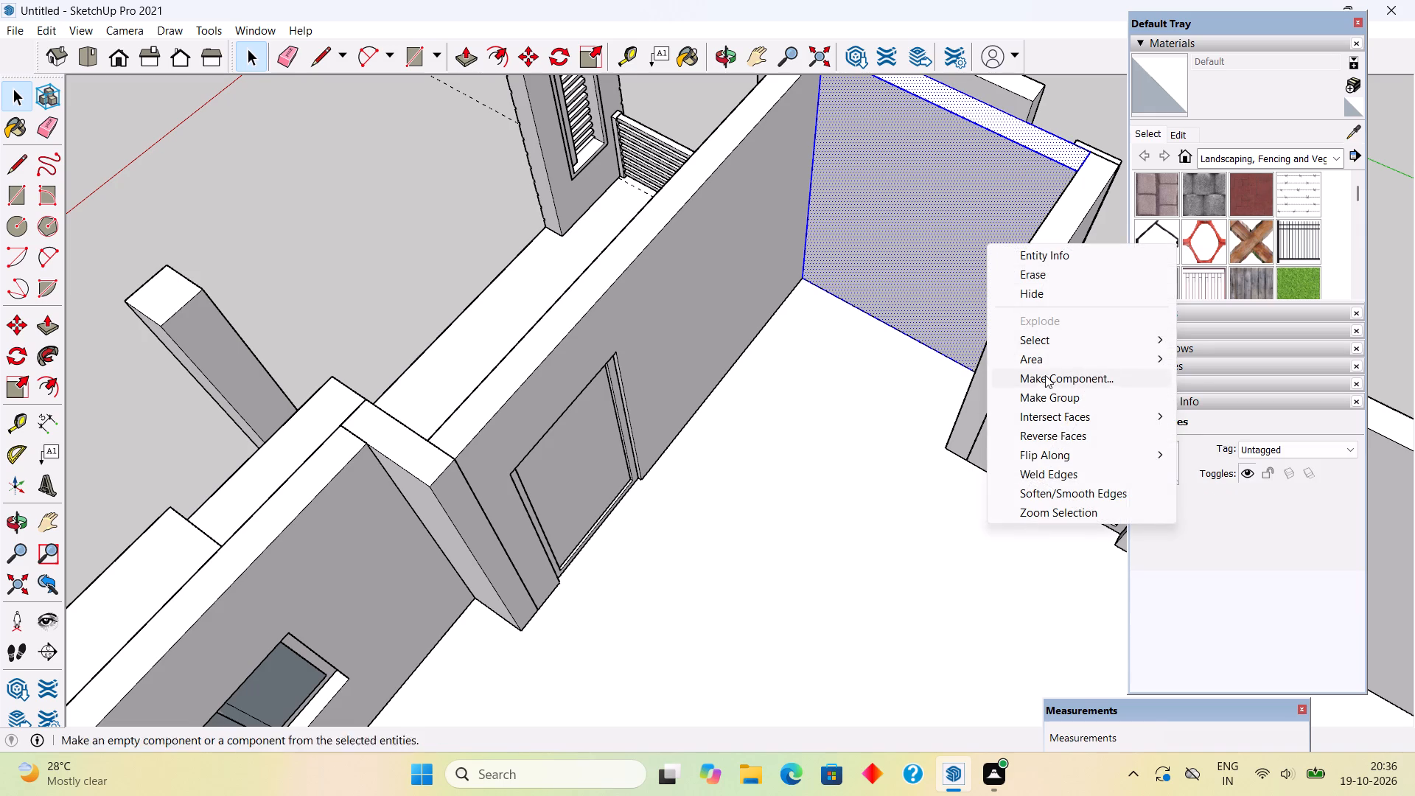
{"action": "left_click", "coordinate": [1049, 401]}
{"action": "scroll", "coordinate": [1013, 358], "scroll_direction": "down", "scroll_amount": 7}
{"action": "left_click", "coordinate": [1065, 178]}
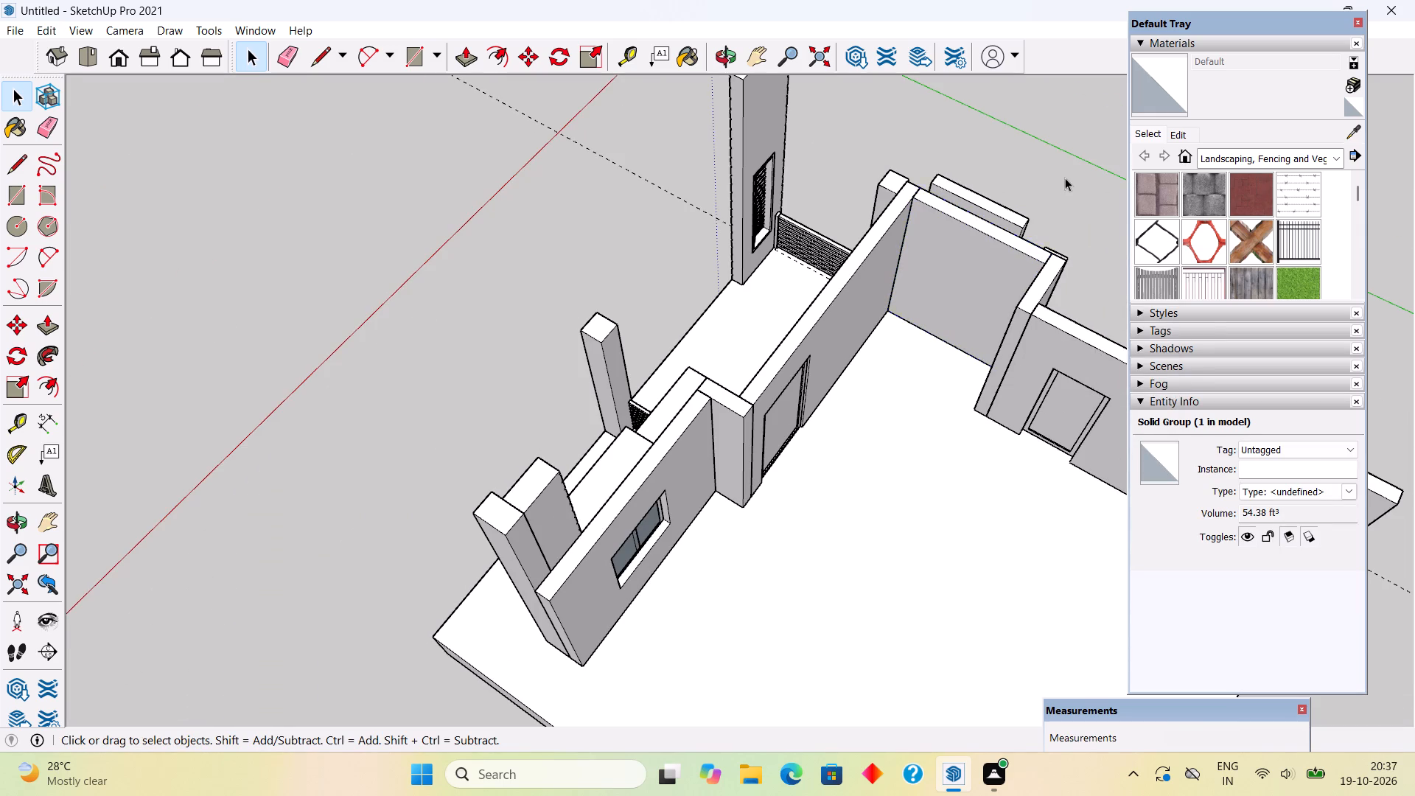
Examine the new wall behind the louvered window from the front and from inside the room.
{"action": "middle_click_drag", "start_coordinate": [982, 245], "coordinate": [384, 110]}
{"action": "scroll", "coordinate": [384, 110], "scroll_direction": "down", "scroll_amount": 4}
{"action": "middle_click_drag", "start_coordinate": [608, 355], "coordinate": [246, 128]}
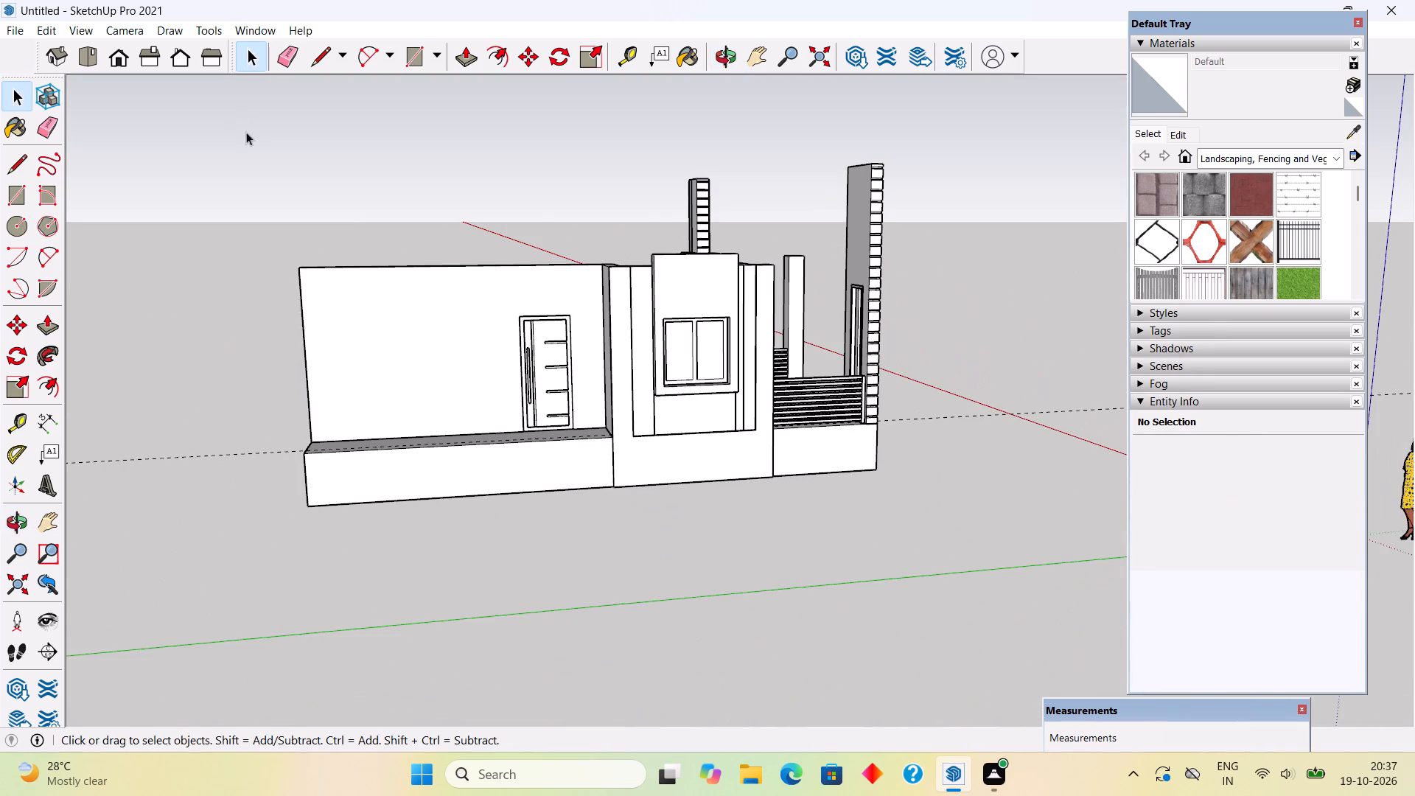
{"action": "middle_click_drag", "start_coordinate": [486, 231], "coordinate": [452, 168]}
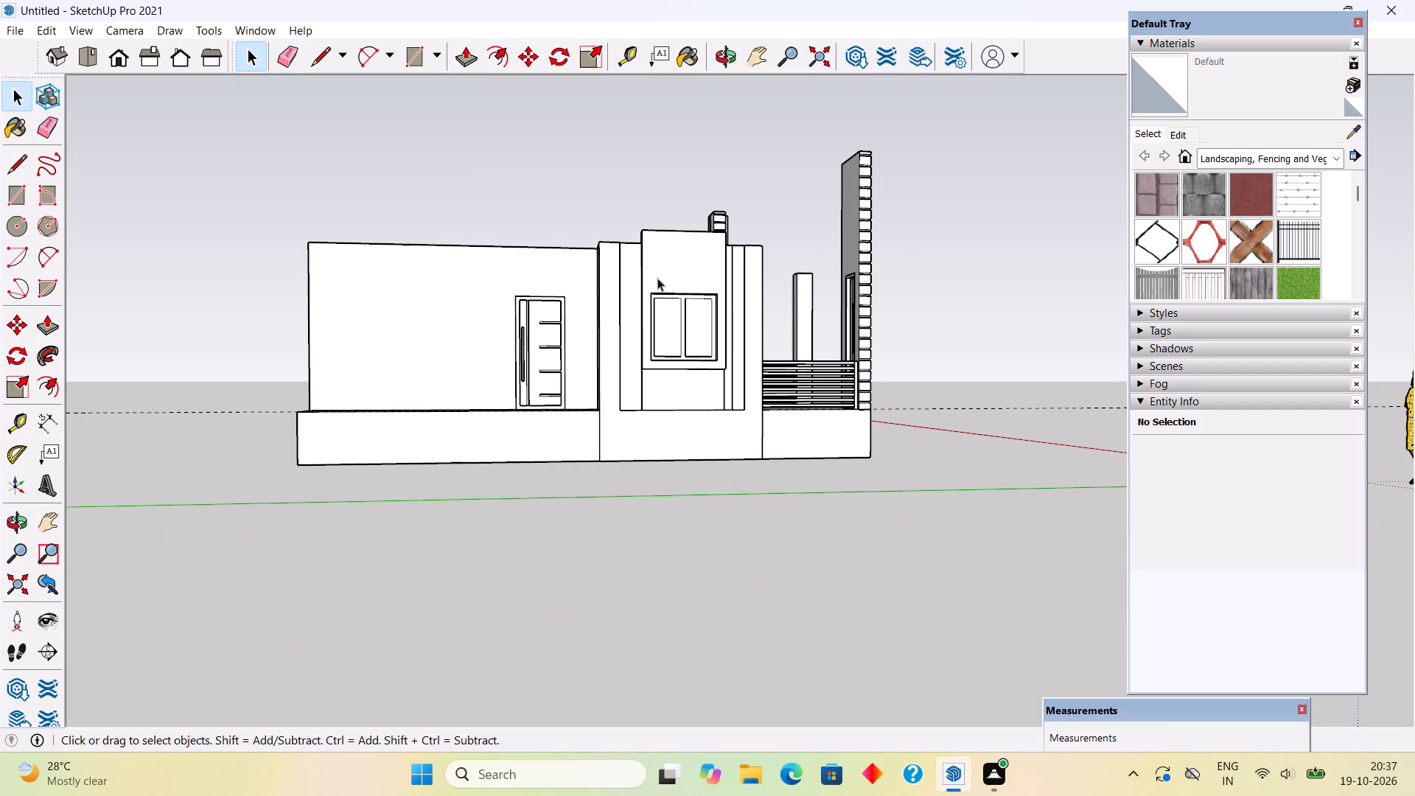
{"action": "scroll", "coordinate": [657, 278], "scroll_direction": "up", "scroll_amount": 5}
{"action": "scroll", "coordinate": [678, 390], "scroll_direction": "up", "scroll_amount": 1}
{"action": "middle_click_drag", "start_coordinate": [697, 426], "coordinate": [1076, 696]}
{"action": "middle_click_drag", "start_coordinate": [742, 509], "coordinate": [912, 580]}
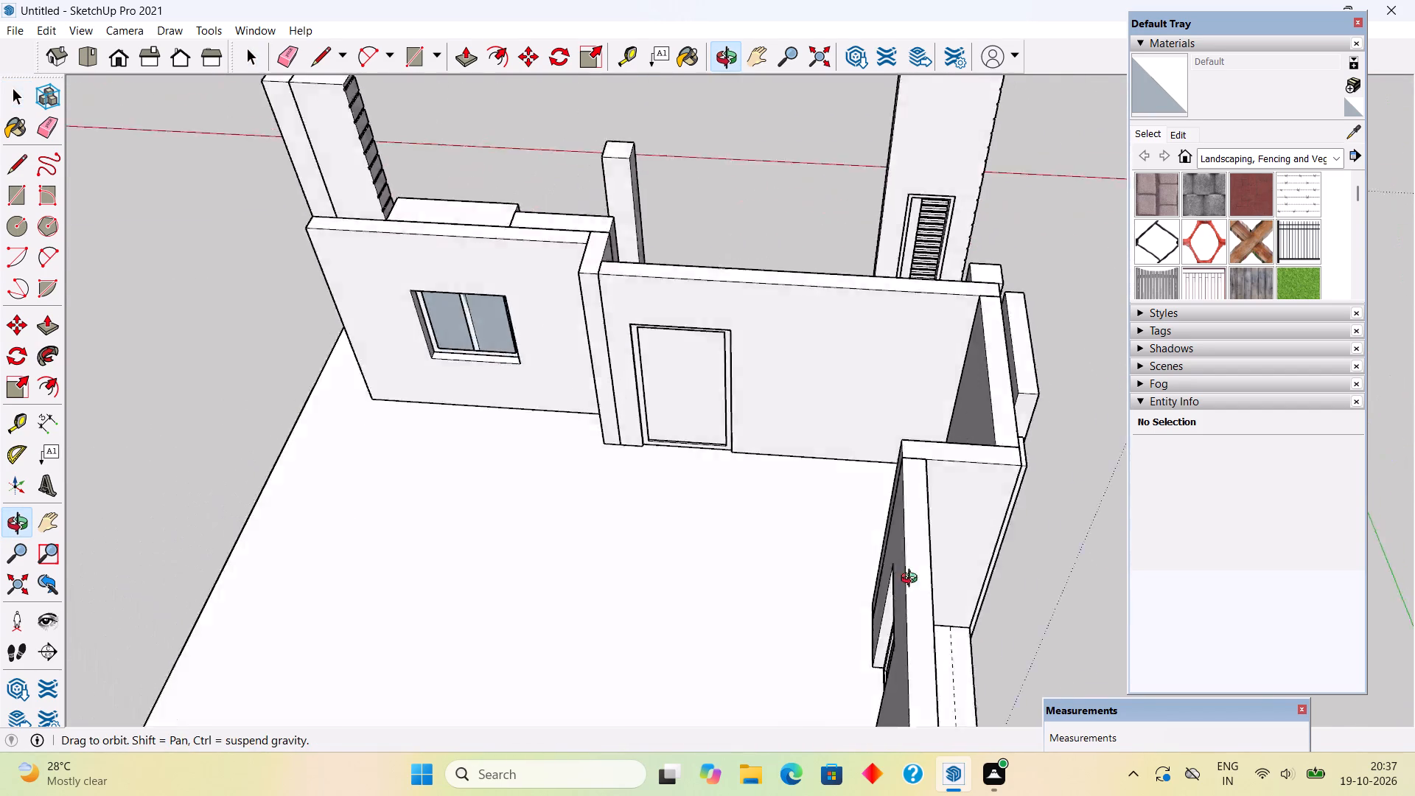
{"action": "middle_click_drag", "start_coordinate": [912, 580], "coordinate": [175, 375]}
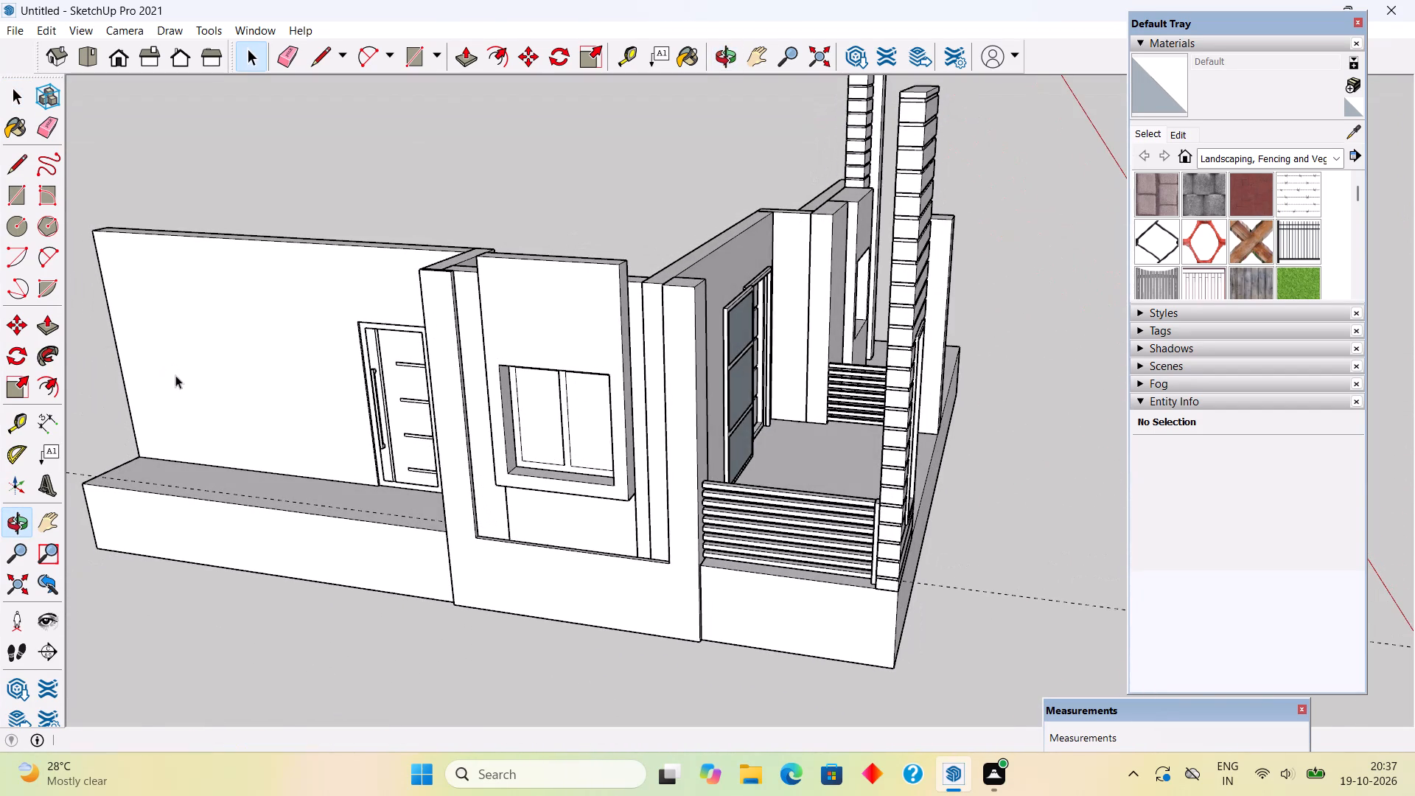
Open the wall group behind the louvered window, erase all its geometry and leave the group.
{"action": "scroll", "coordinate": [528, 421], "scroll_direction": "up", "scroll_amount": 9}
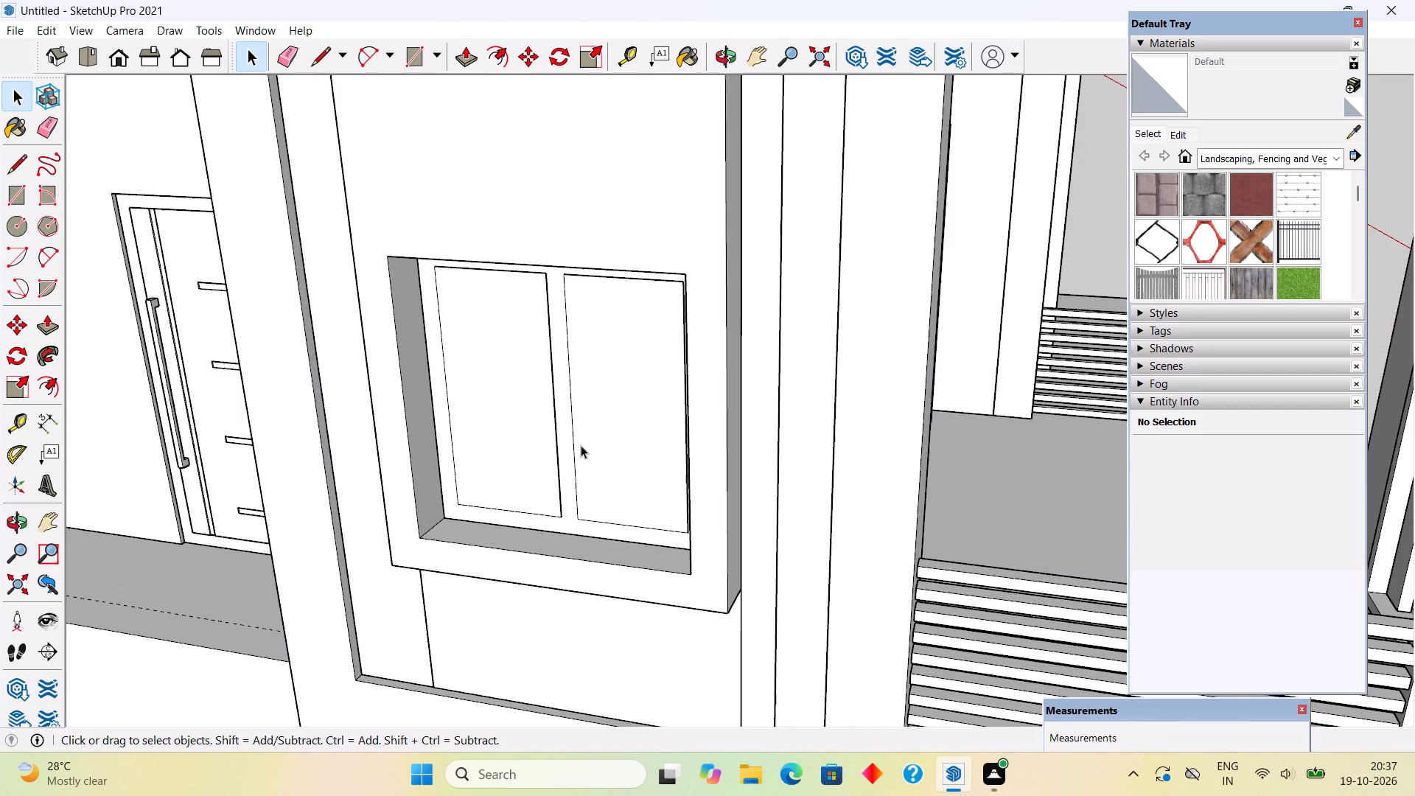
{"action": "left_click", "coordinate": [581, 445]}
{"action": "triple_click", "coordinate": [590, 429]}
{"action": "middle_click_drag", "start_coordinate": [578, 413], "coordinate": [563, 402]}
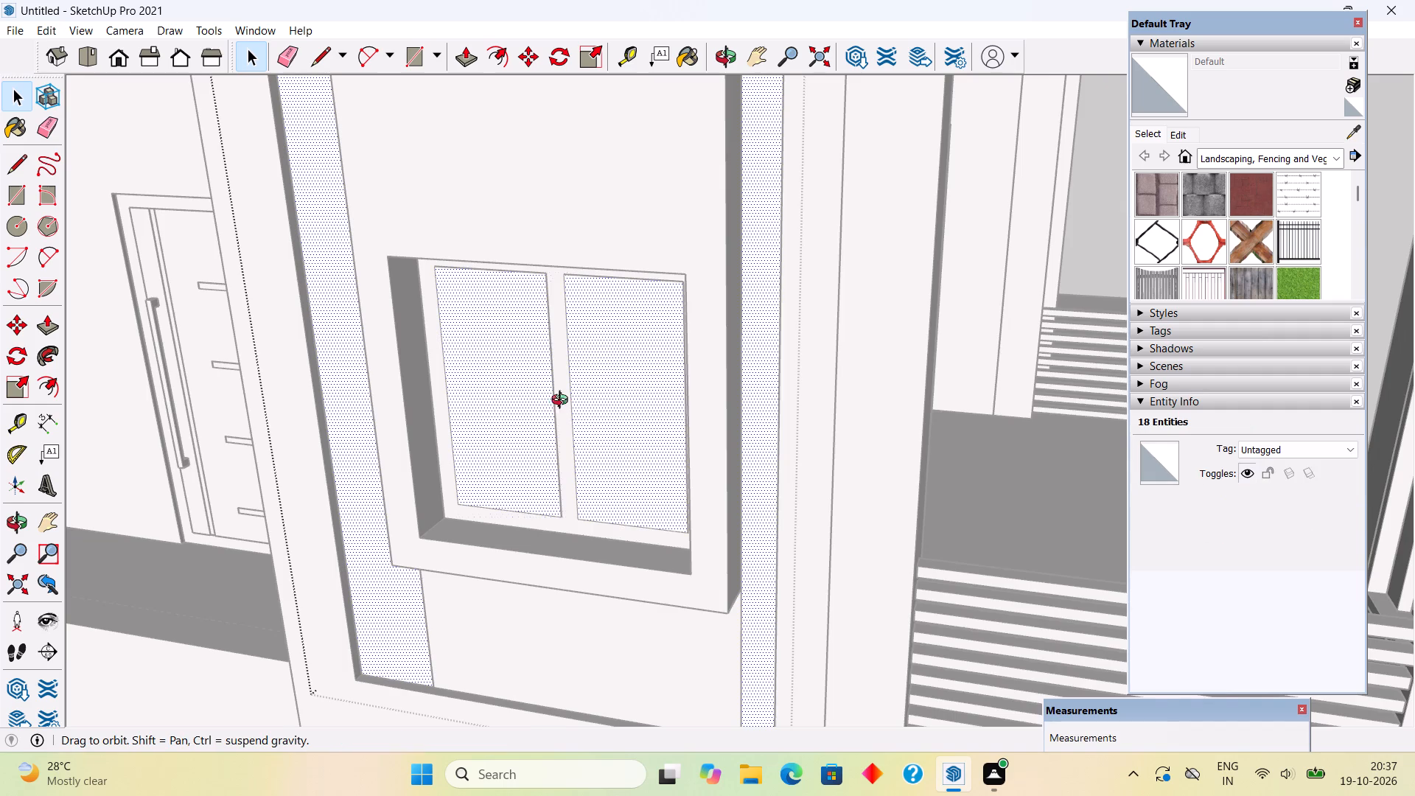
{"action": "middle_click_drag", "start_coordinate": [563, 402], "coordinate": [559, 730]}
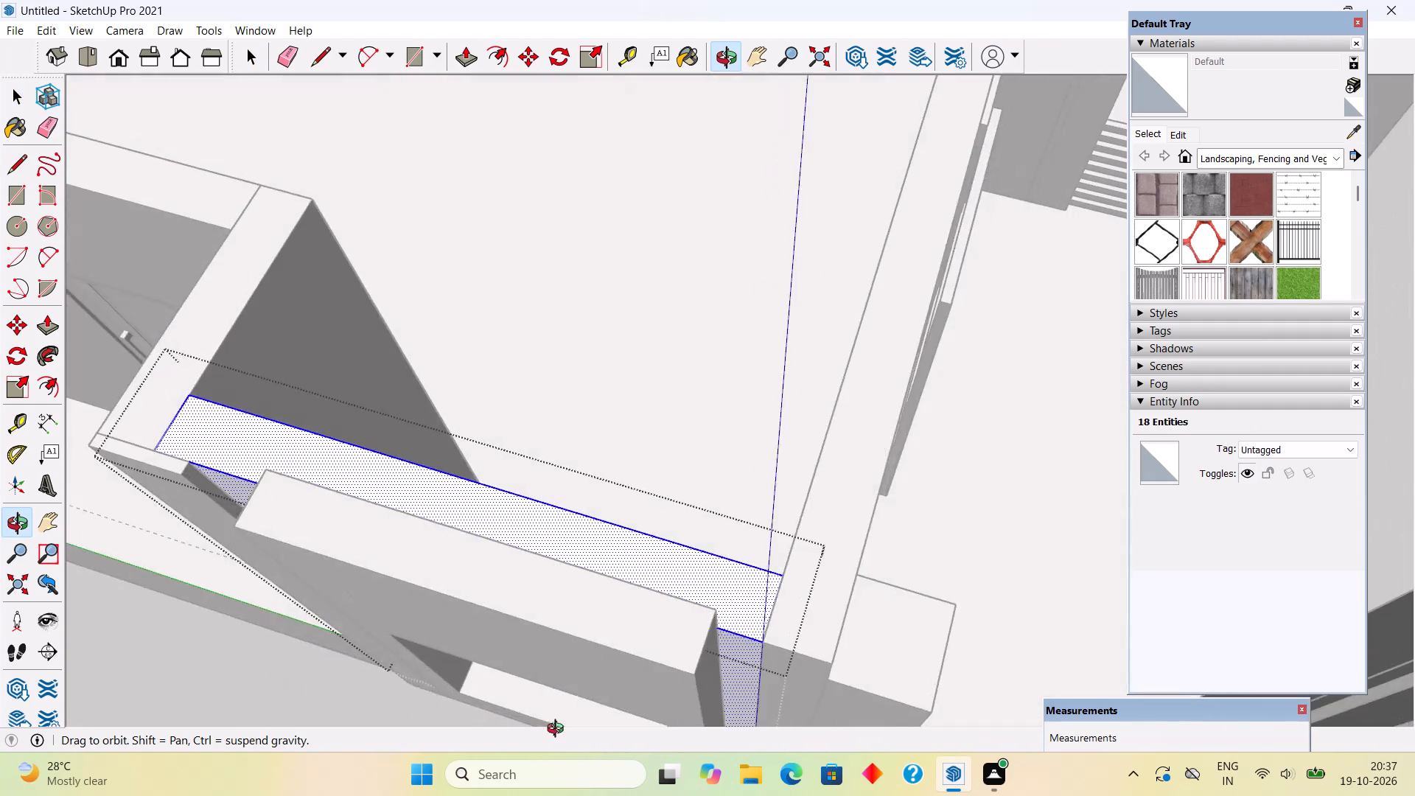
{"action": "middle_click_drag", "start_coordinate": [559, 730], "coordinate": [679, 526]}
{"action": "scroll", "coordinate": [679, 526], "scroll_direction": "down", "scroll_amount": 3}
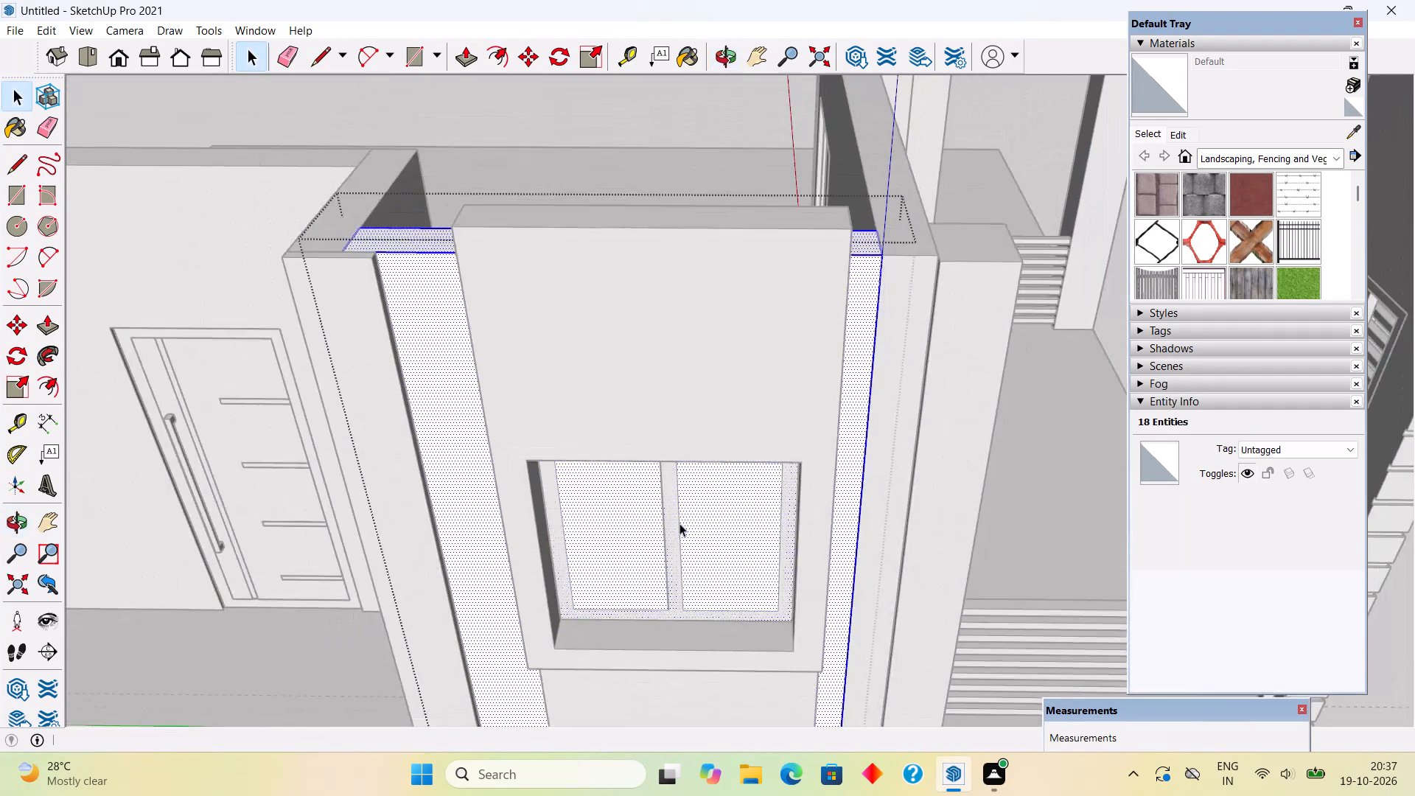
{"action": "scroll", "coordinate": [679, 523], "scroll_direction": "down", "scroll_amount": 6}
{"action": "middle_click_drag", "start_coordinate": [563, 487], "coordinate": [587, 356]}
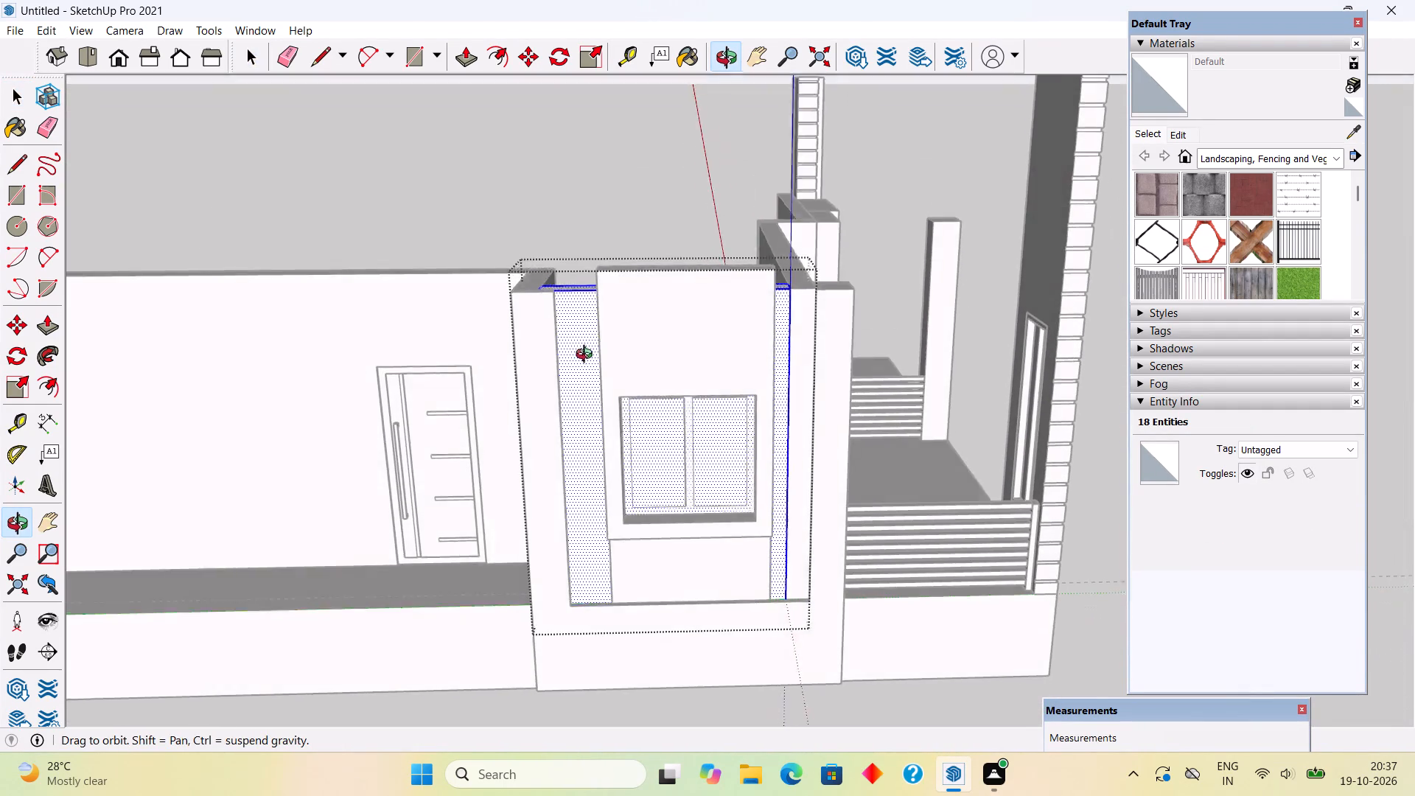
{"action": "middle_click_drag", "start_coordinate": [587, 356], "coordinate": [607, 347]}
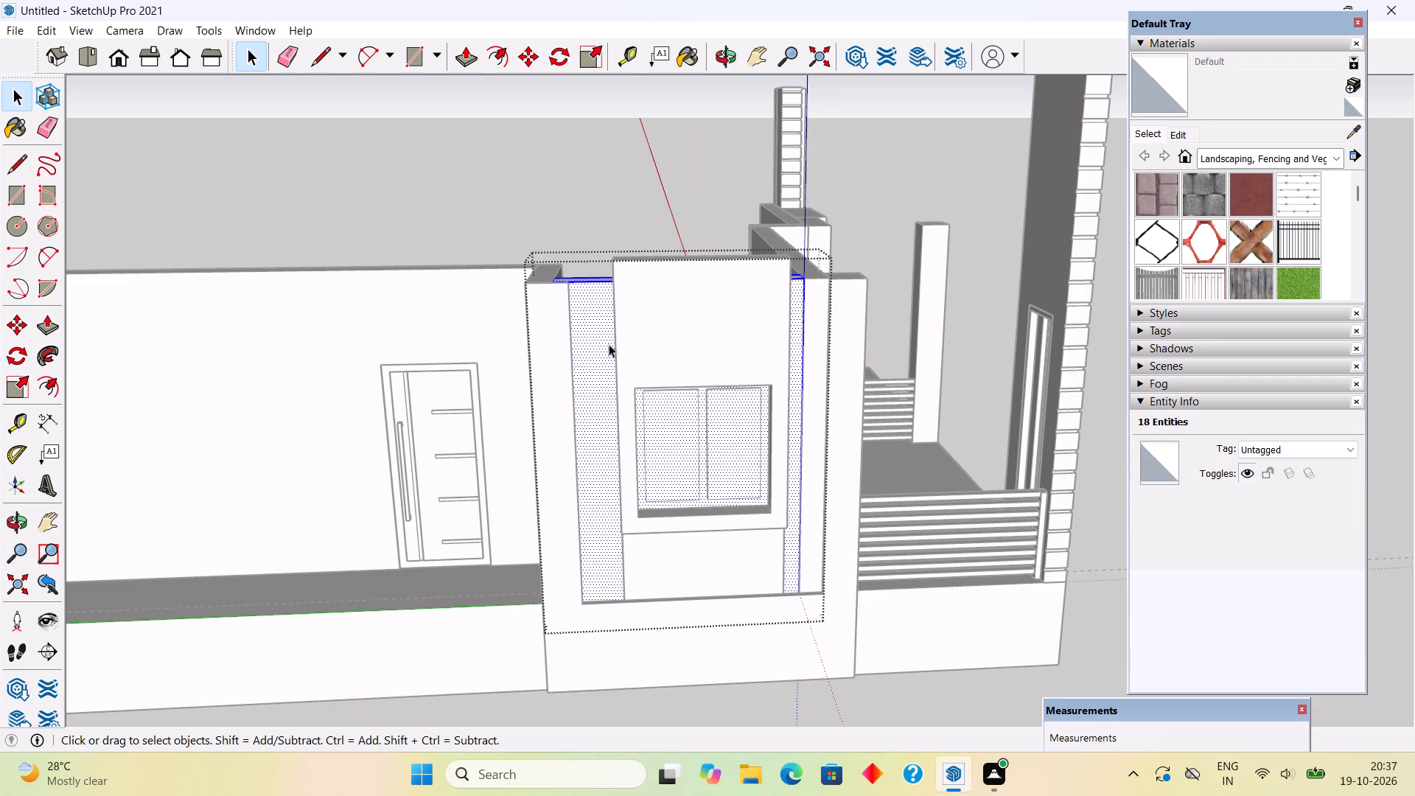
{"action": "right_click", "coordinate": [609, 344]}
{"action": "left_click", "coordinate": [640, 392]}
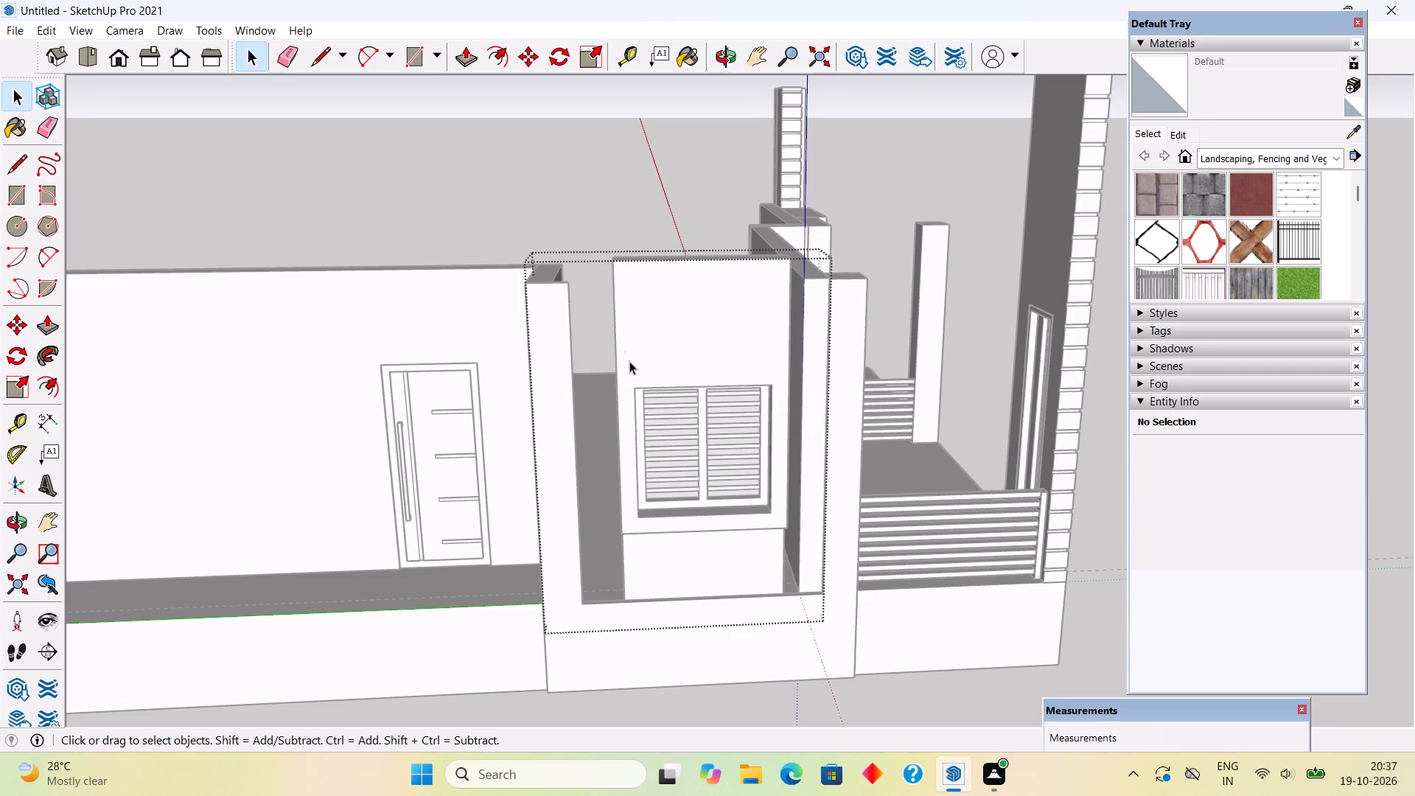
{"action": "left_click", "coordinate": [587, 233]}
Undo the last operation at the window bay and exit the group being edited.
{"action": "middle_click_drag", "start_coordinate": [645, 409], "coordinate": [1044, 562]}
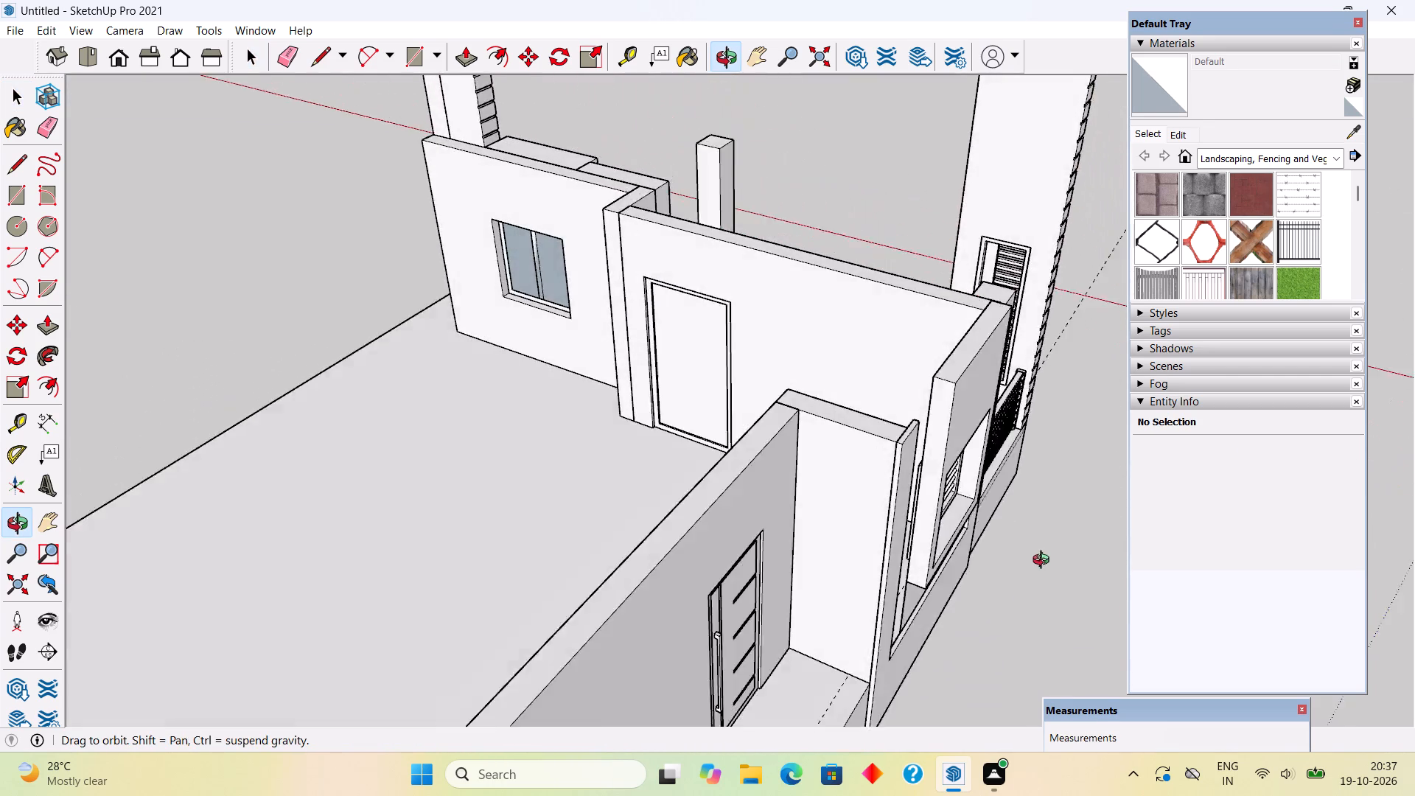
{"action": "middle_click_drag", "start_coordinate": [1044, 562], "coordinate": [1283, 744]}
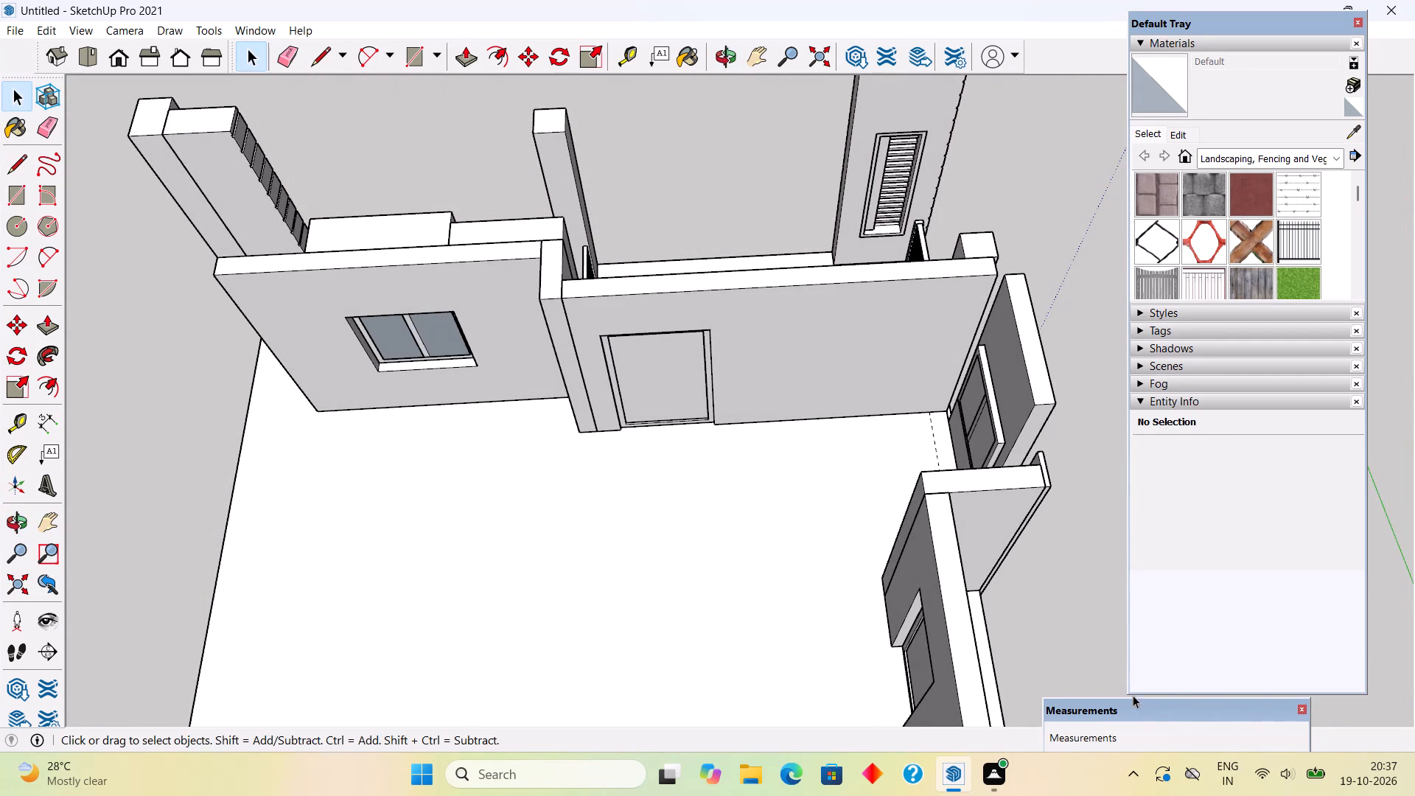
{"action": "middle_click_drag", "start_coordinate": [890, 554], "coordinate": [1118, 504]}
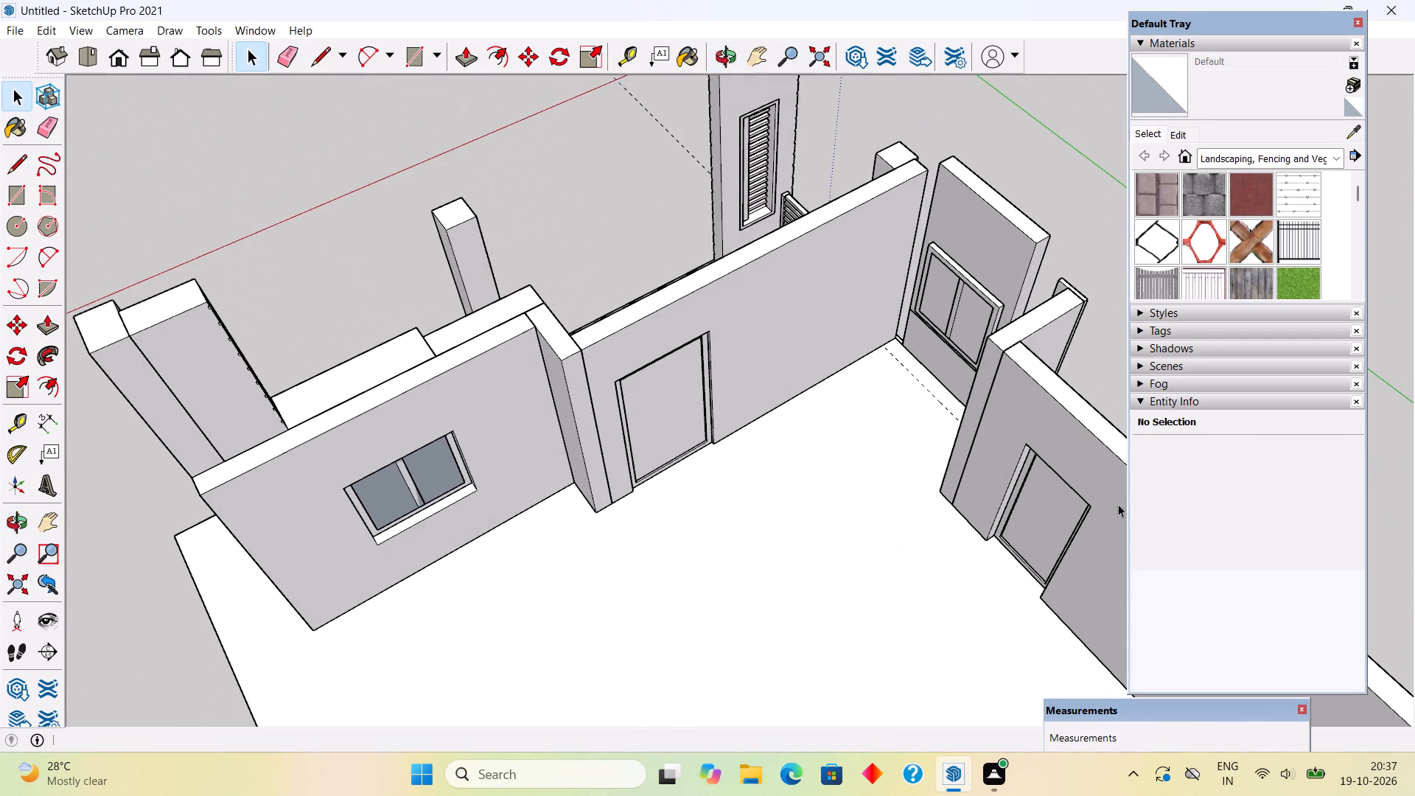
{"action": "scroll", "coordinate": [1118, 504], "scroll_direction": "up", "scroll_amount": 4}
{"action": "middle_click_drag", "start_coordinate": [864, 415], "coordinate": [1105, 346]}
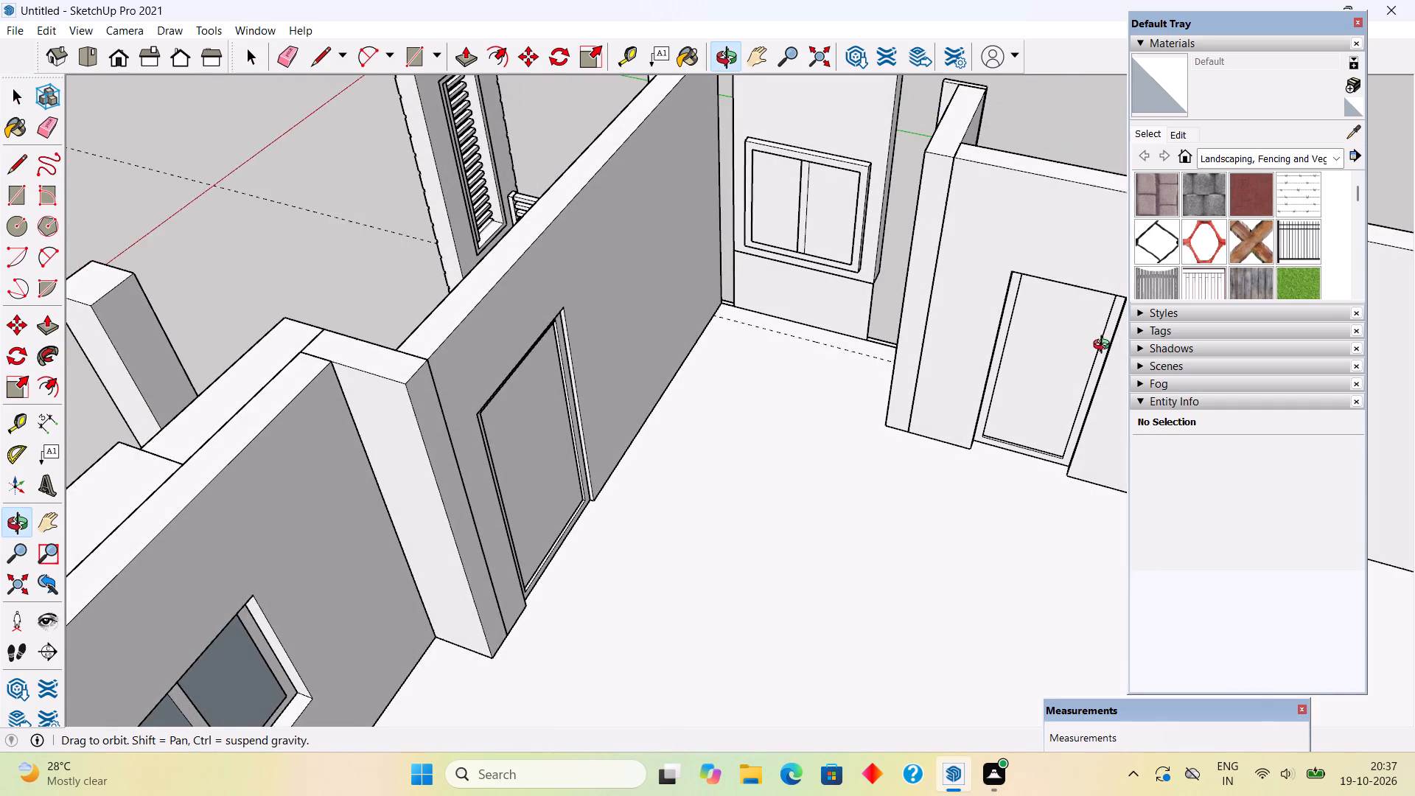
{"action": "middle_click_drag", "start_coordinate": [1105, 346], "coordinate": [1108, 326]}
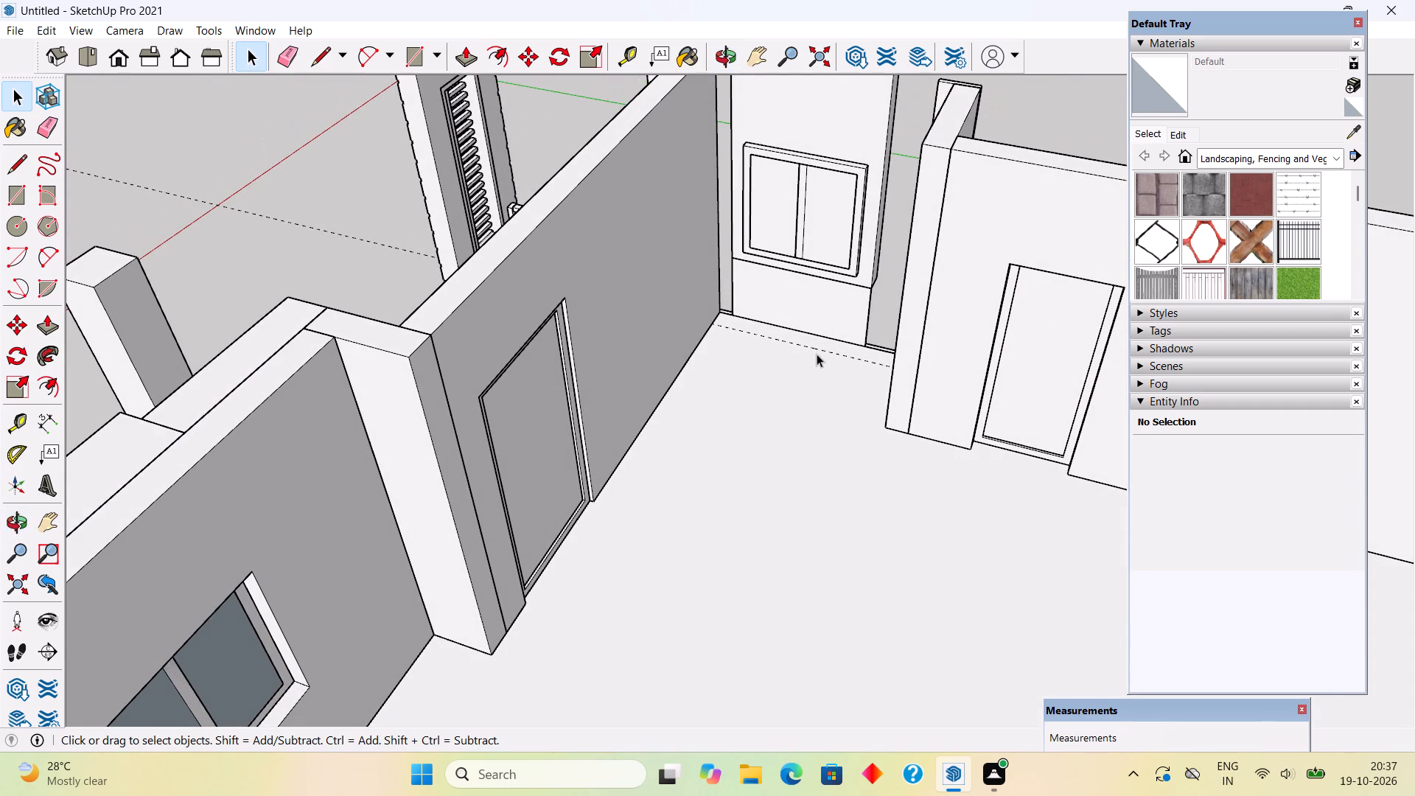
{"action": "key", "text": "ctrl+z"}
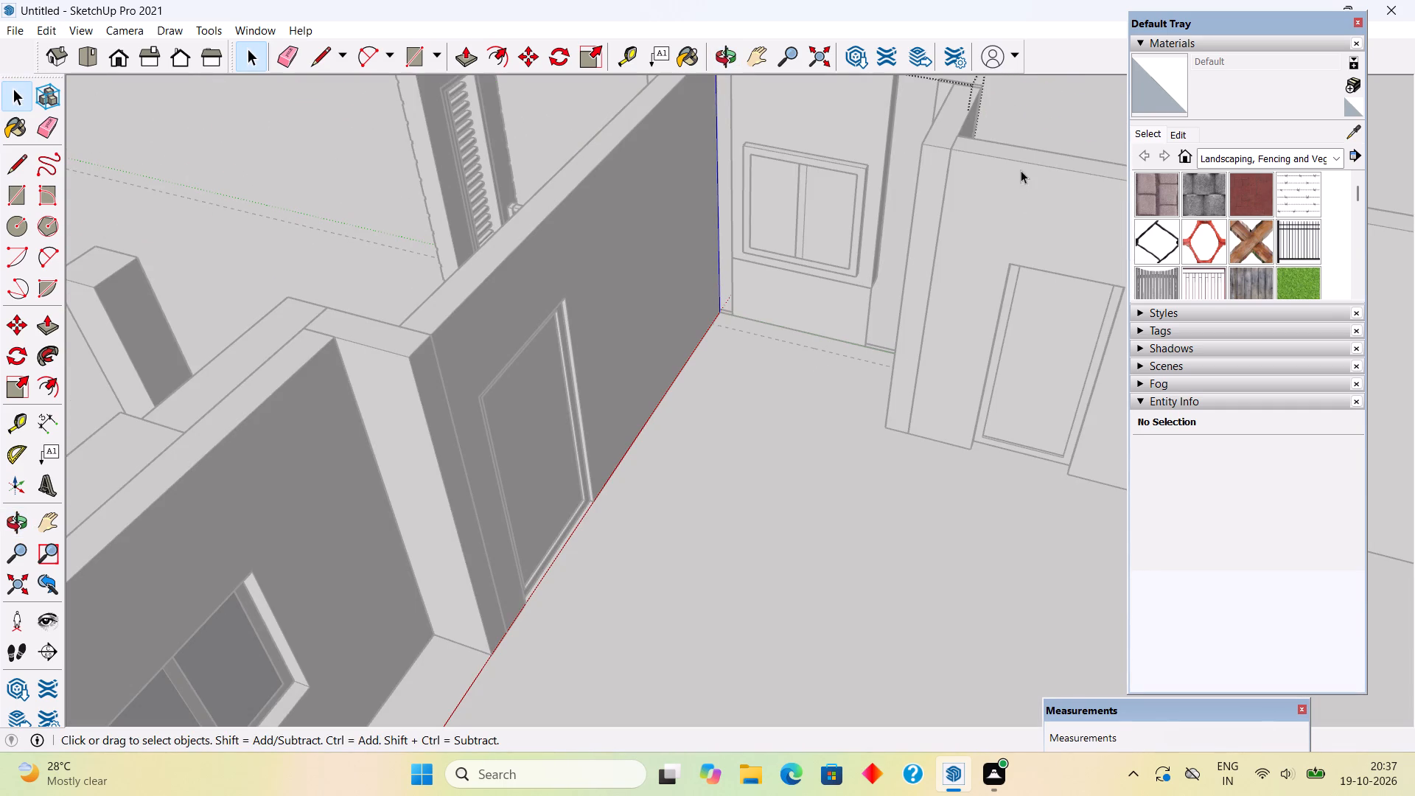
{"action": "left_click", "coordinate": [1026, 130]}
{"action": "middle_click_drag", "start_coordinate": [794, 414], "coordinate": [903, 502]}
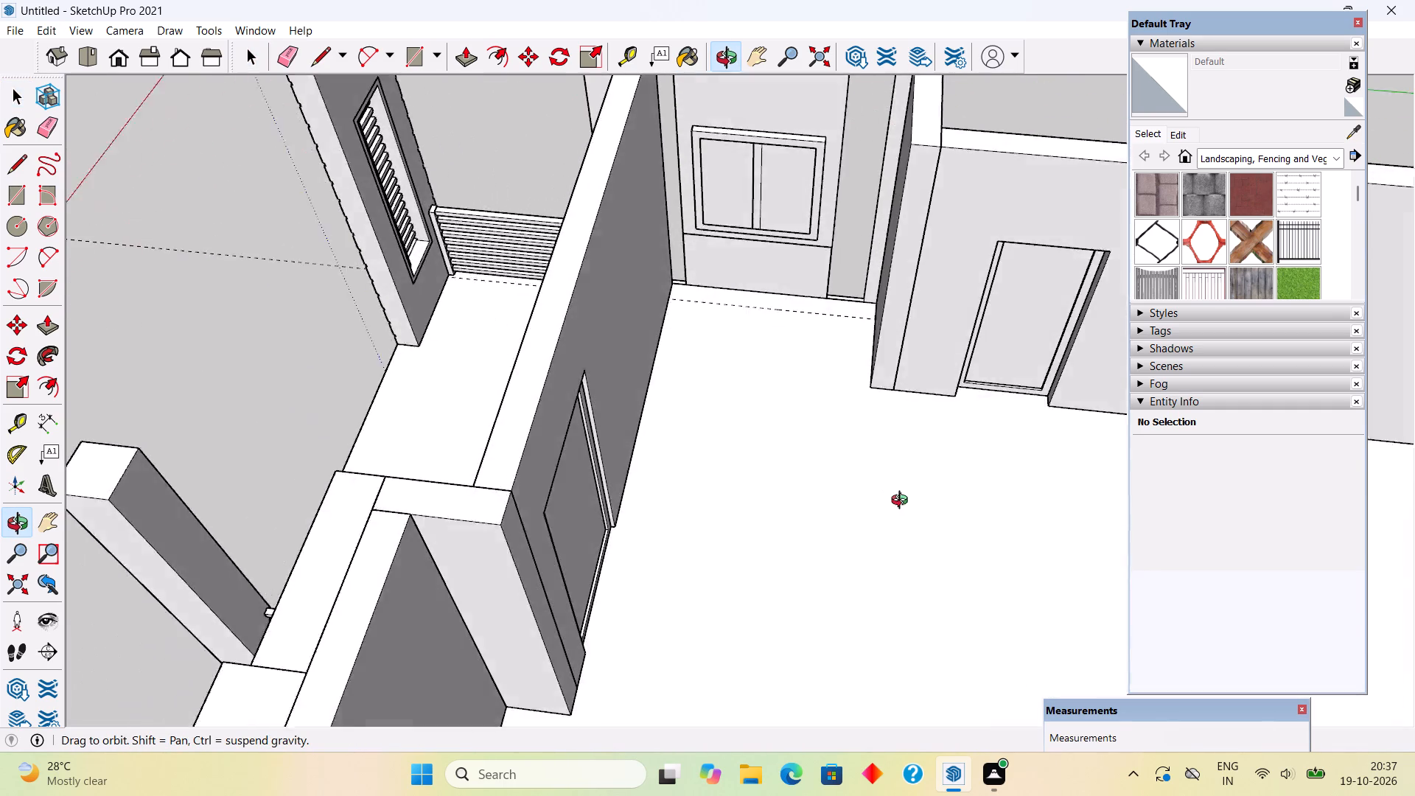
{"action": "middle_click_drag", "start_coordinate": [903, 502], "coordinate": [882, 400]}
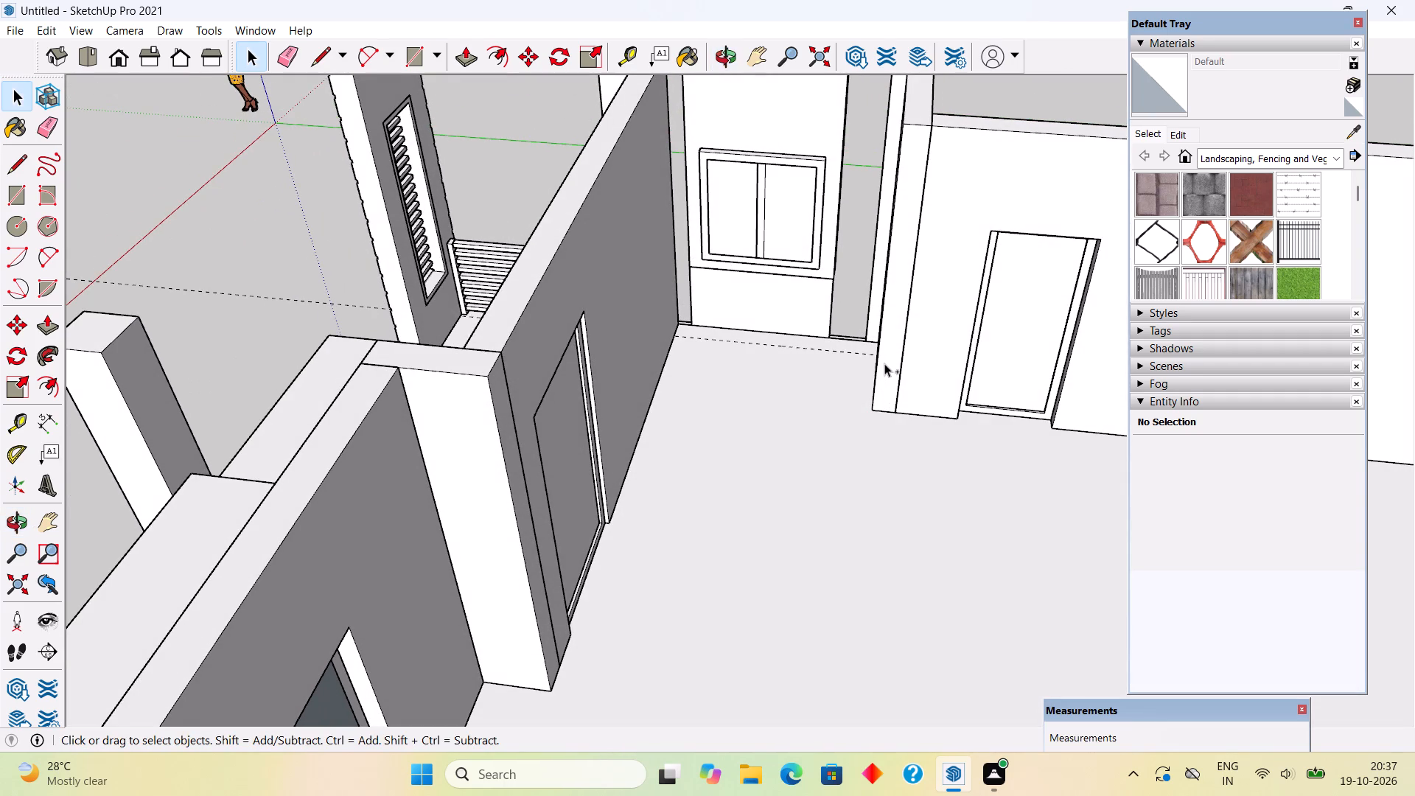
Undo the erasing of the wall behind the window bay and leave its group.
{"action": "key", "text": "ctrl+z"}
{"action": "key", "text": "ctrl+z"}
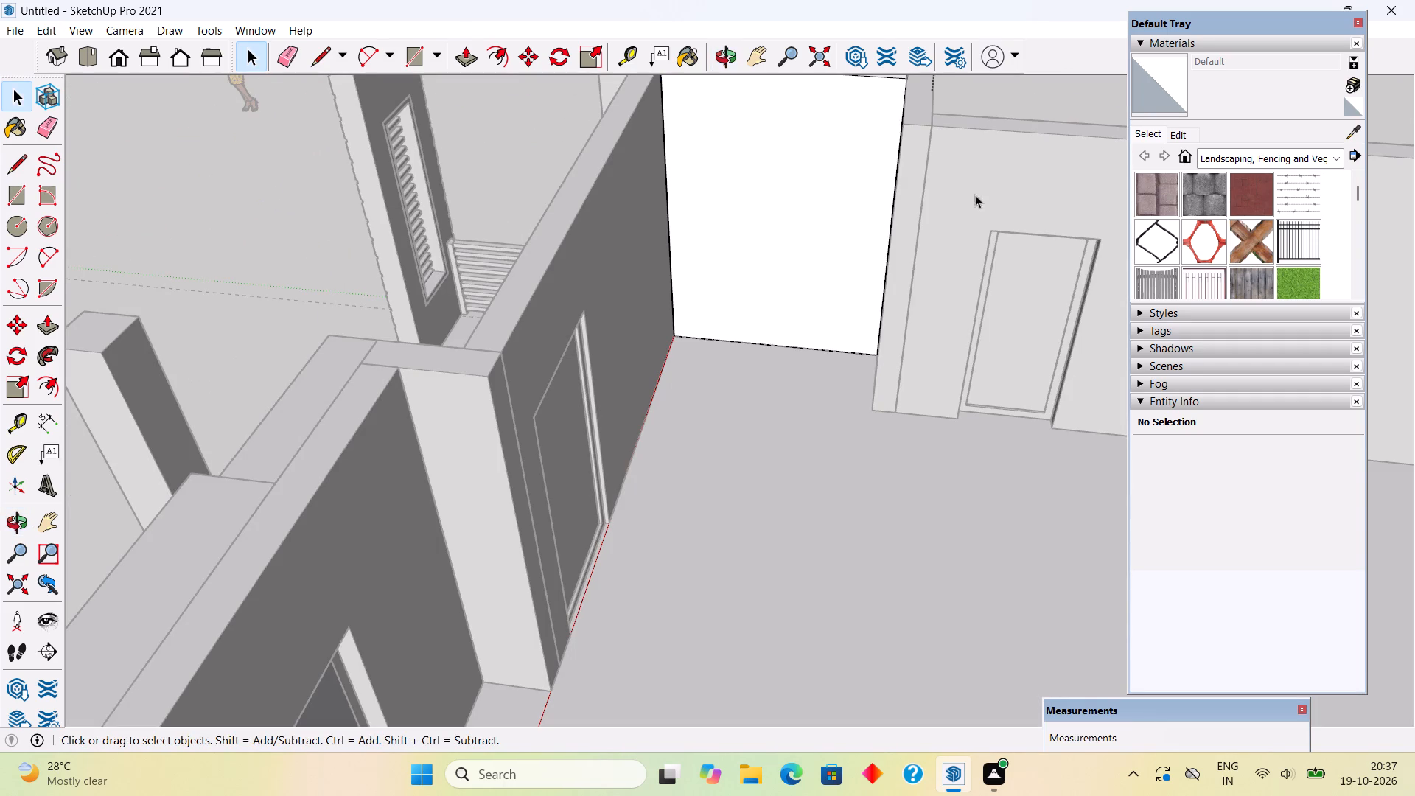
{"action": "left_click", "coordinate": [1007, 107]}
Open the wall group behind the window bay from the outside and select all its geometry.
{"action": "middle_click_drag", "start_coordinate": [986, 151], "coordinate": [799, 227]}
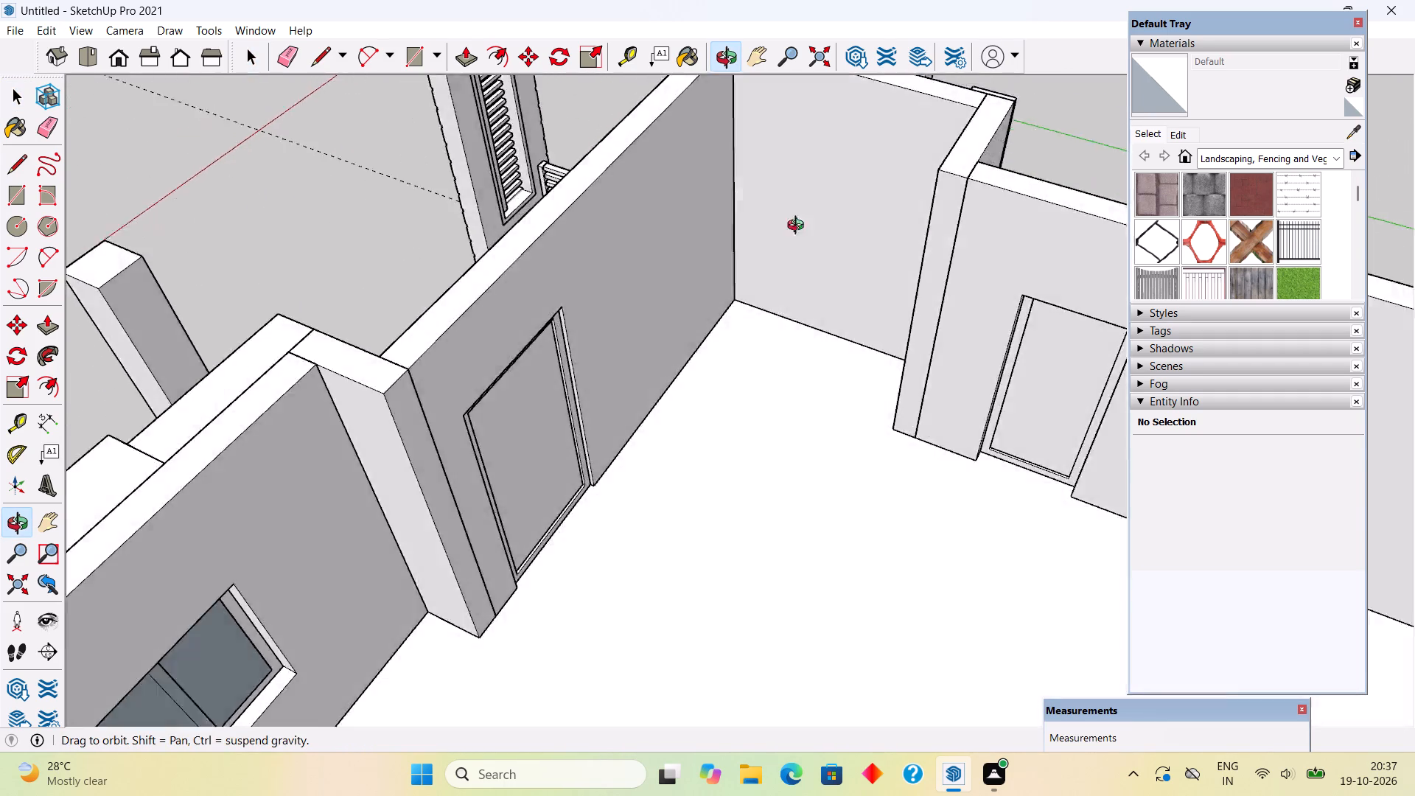
{"action": "middle_click_drag", "start_coordinate": [799, 227], "coordinate": [290, 266]}
{"action": "middle_click_drag", "start_coordinate": [929, 414], "coordinate": [515, 187]}
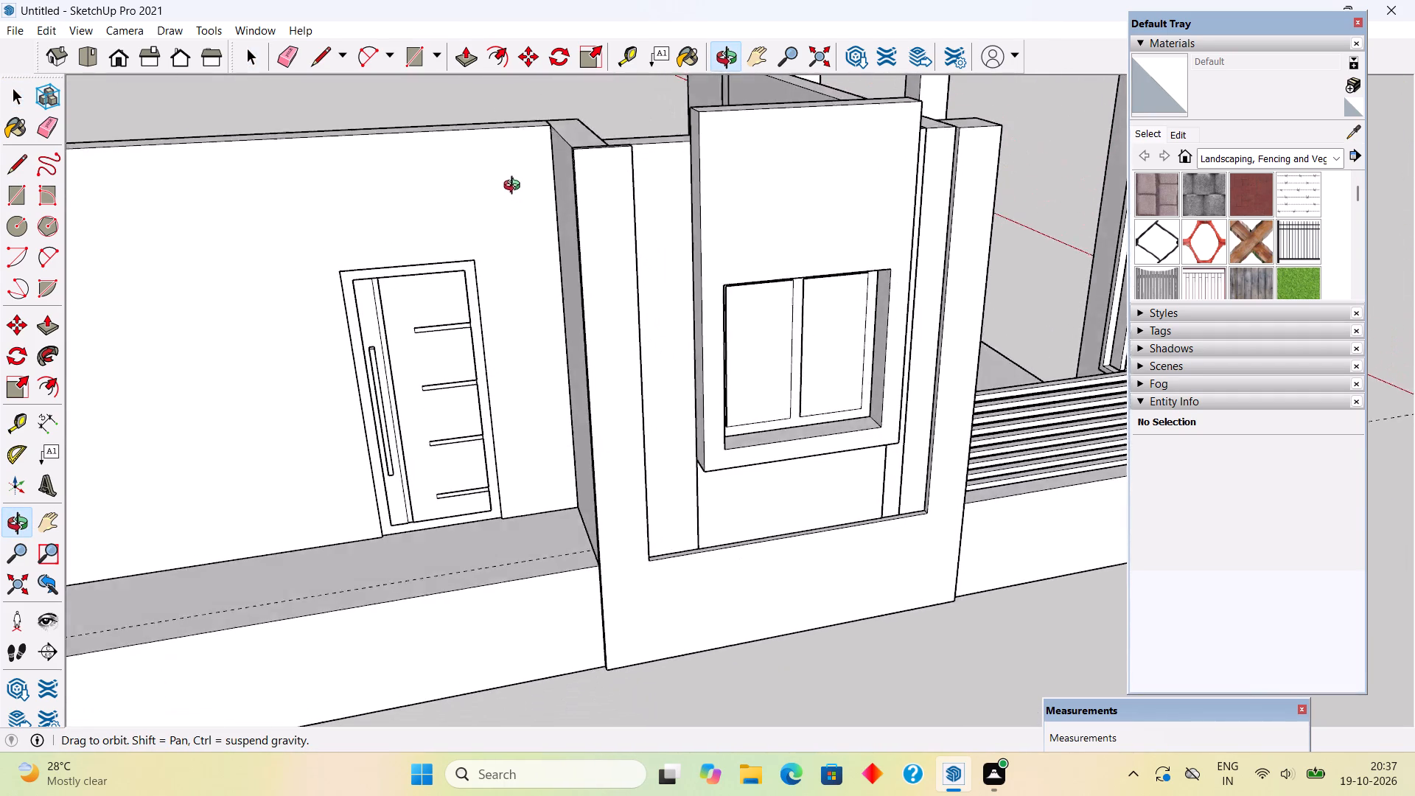
{"action": "middle_click_drag", "start_coordinate": [515, 187], "coordinate": [651, 170]}
{"action": "scroll", "coordinate": [796, 343], "scroll_direction": "up", "scroll_amount": 1}
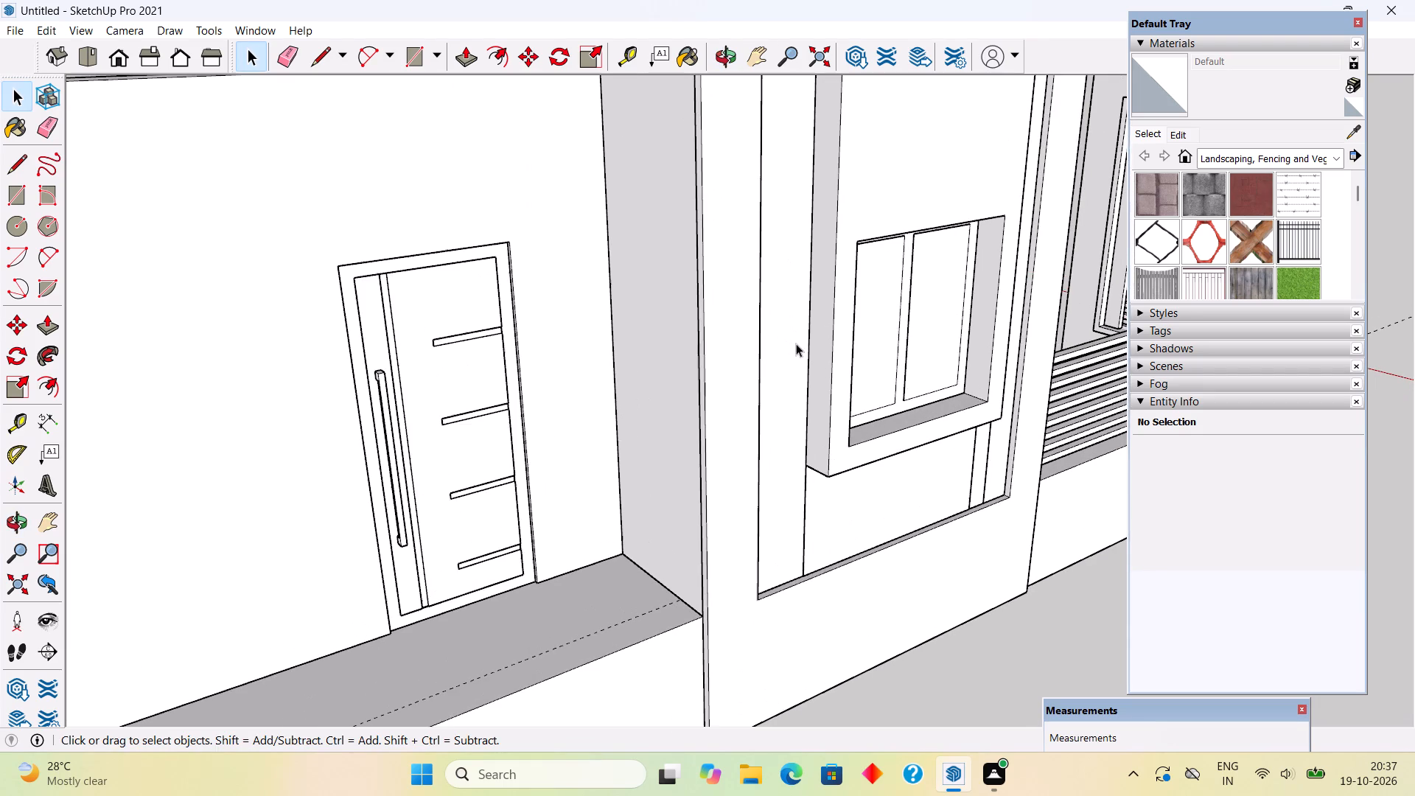
{"action": "scroll", "coordinate": [796, 343], "scroll_direction": "up", "scroll_amount": 1}
{"action": "middle_click_drag", "start_coordinate": [750, 342], "coordinate": [664, 313]}
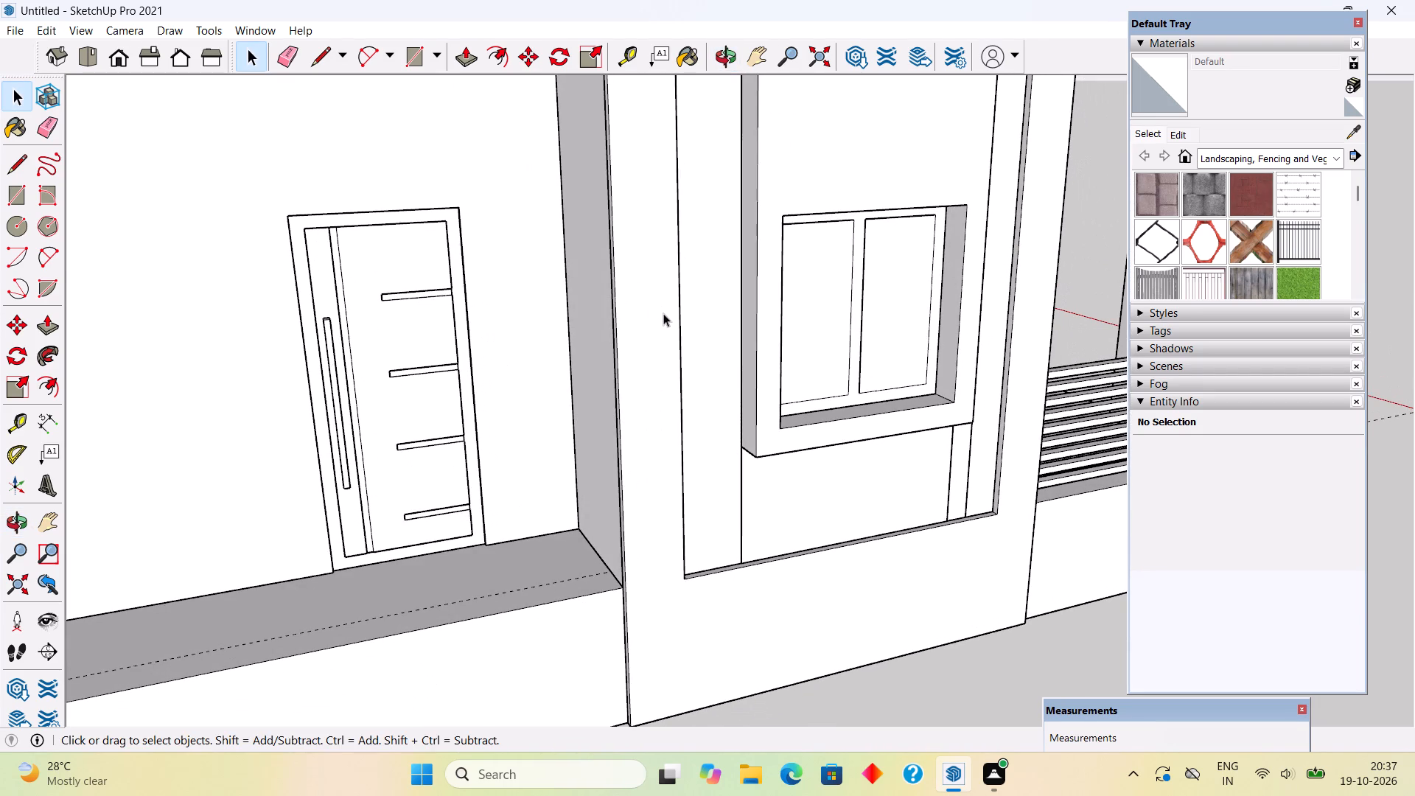
{"action": "key", "text": "t"}
{"action": "middle_click_drag", "start_coordinate": [682, 326], "coordinate": [504, 332]}
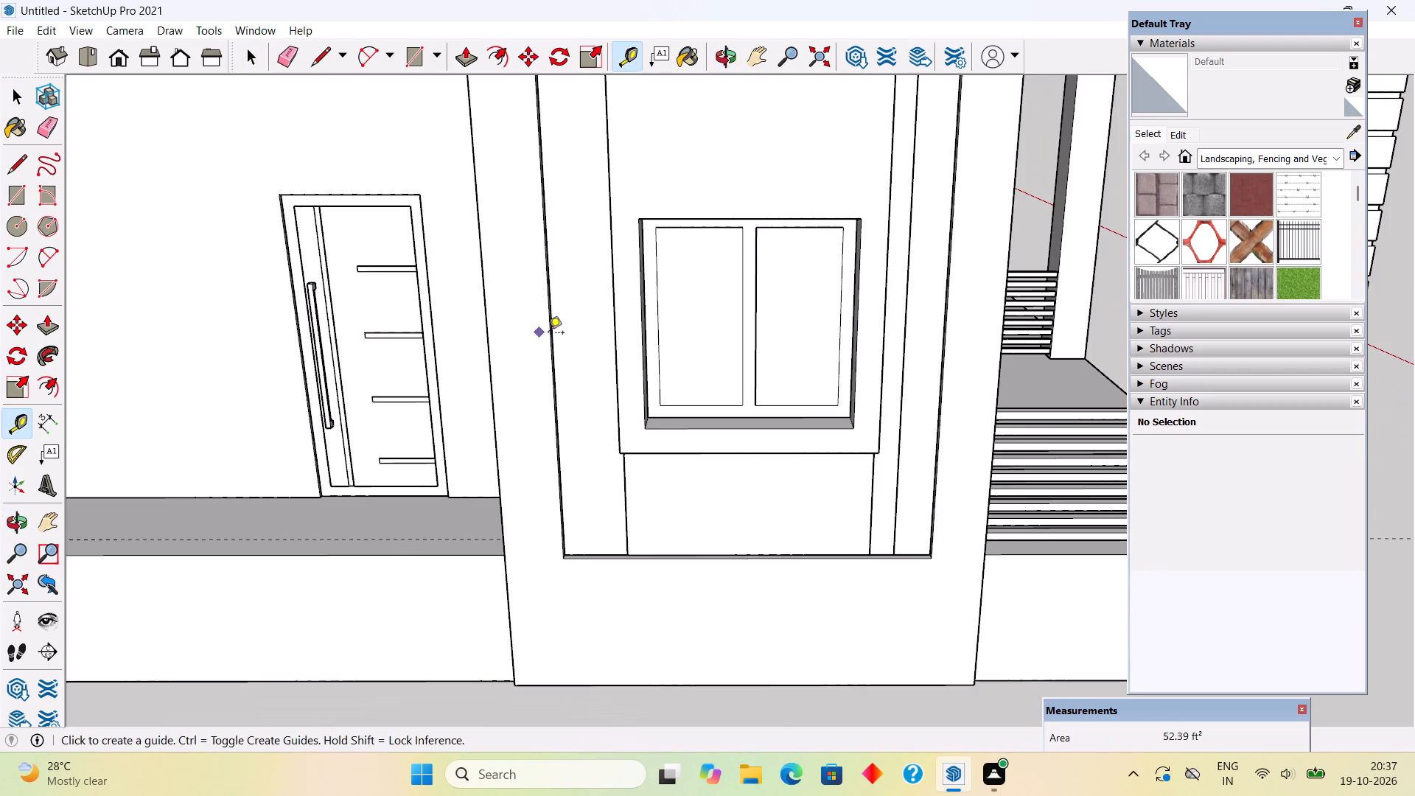
{"action": "scroll", "coordinate": [581, 335], "scroll_direction": "up", "scroll_amount": 12}
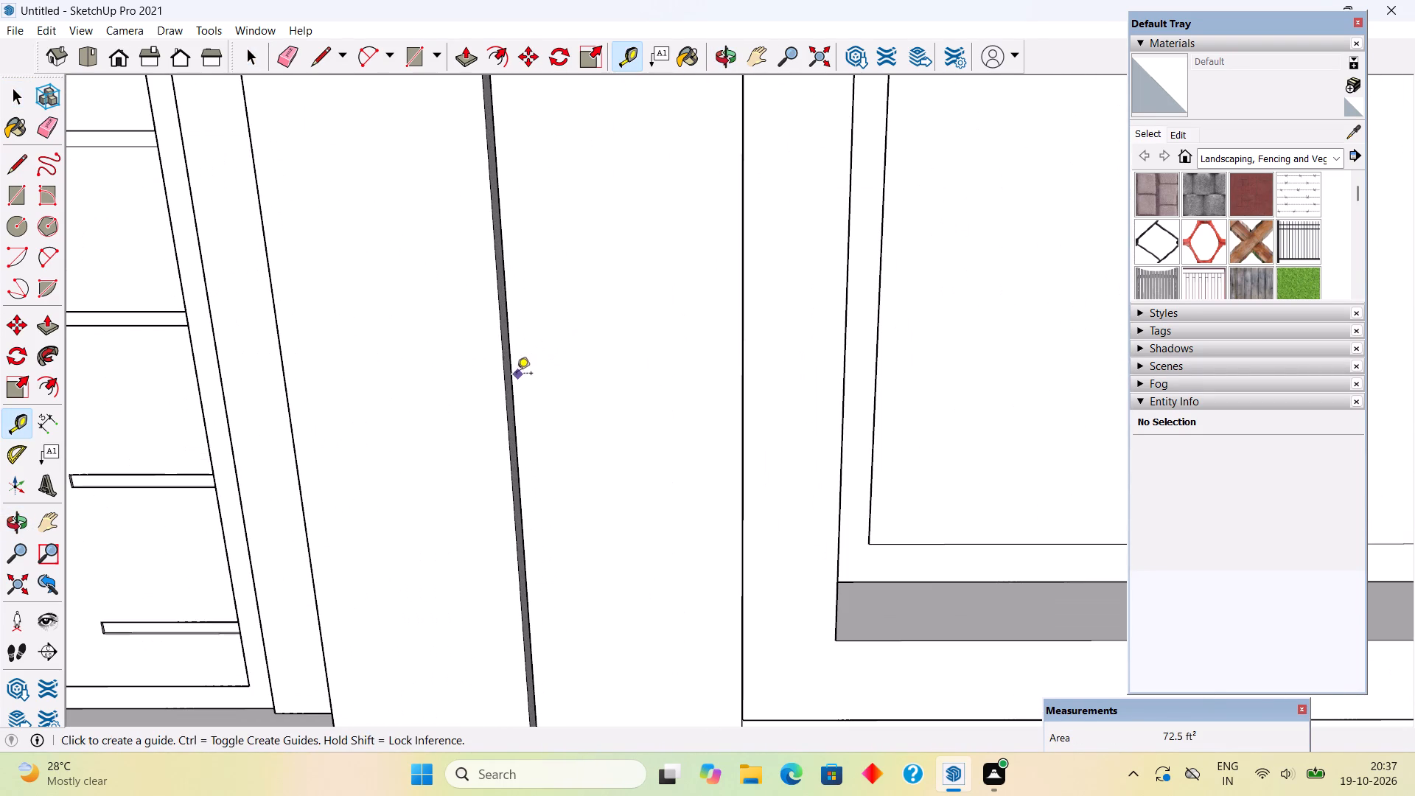
{"action": "left_click", "coordinate": [517, 374]}
{"action": "key", "text": "space"}
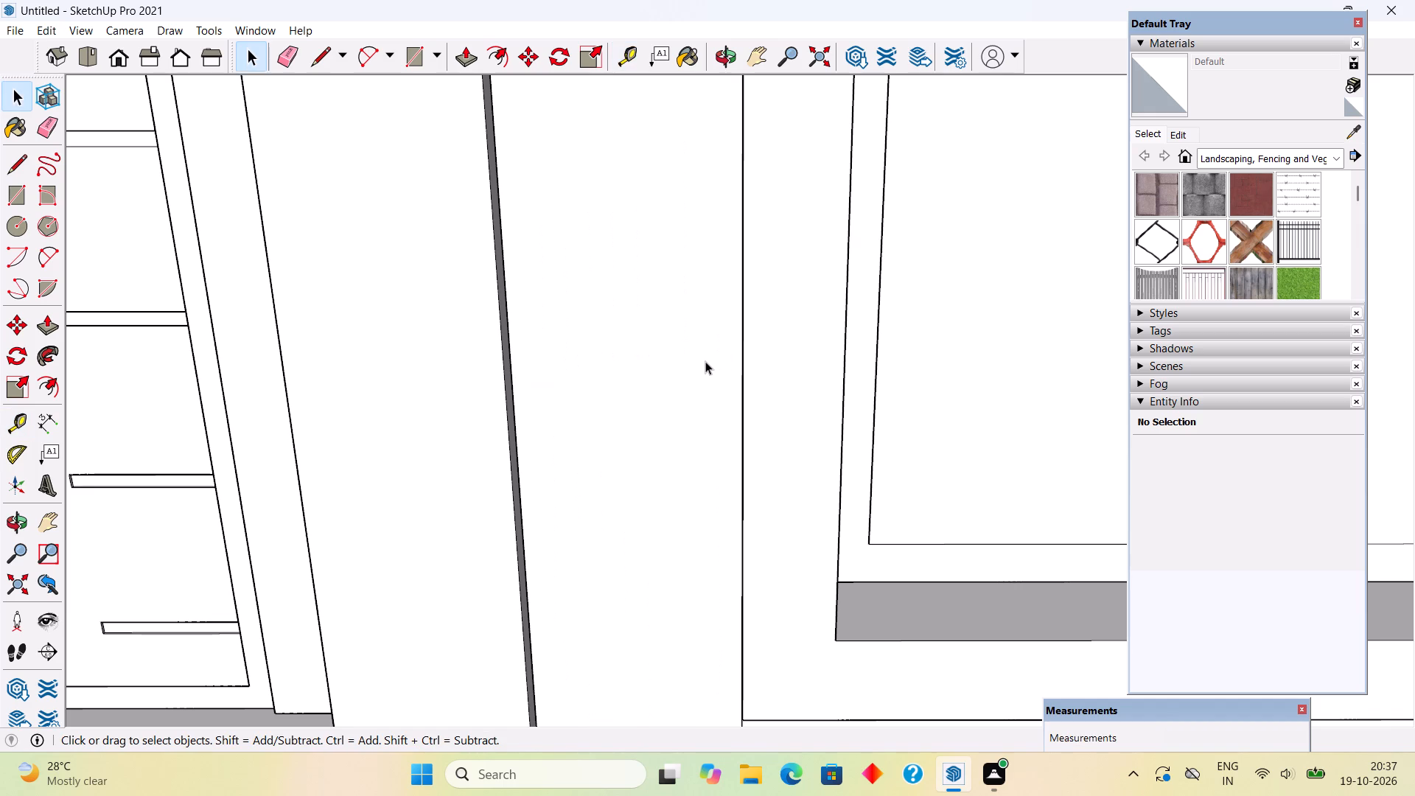
{"action": "triple_click", "coordinate": [705, 361]}
Place a vertical guide on the wall face, offset from its door-side edge to the projecting window surround.
{"action": "middle_click_drag", "start_coordinate": [751, 361], "coordinate": [904, 364]}
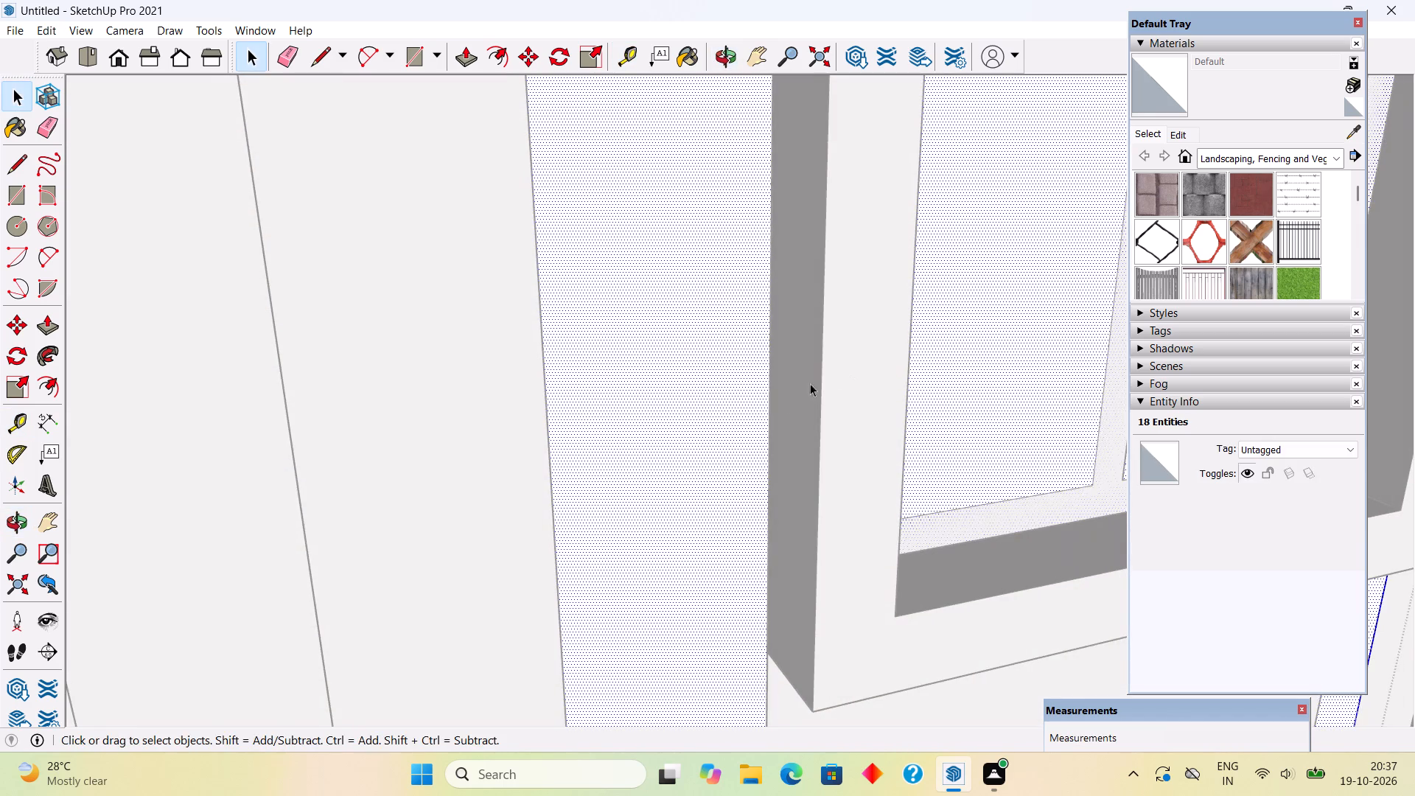
{"action": "middle_click_drag", "start_coordinate": [707, 397], "coordinate": [558, 360]}
{"action": "key", "text": "t"}
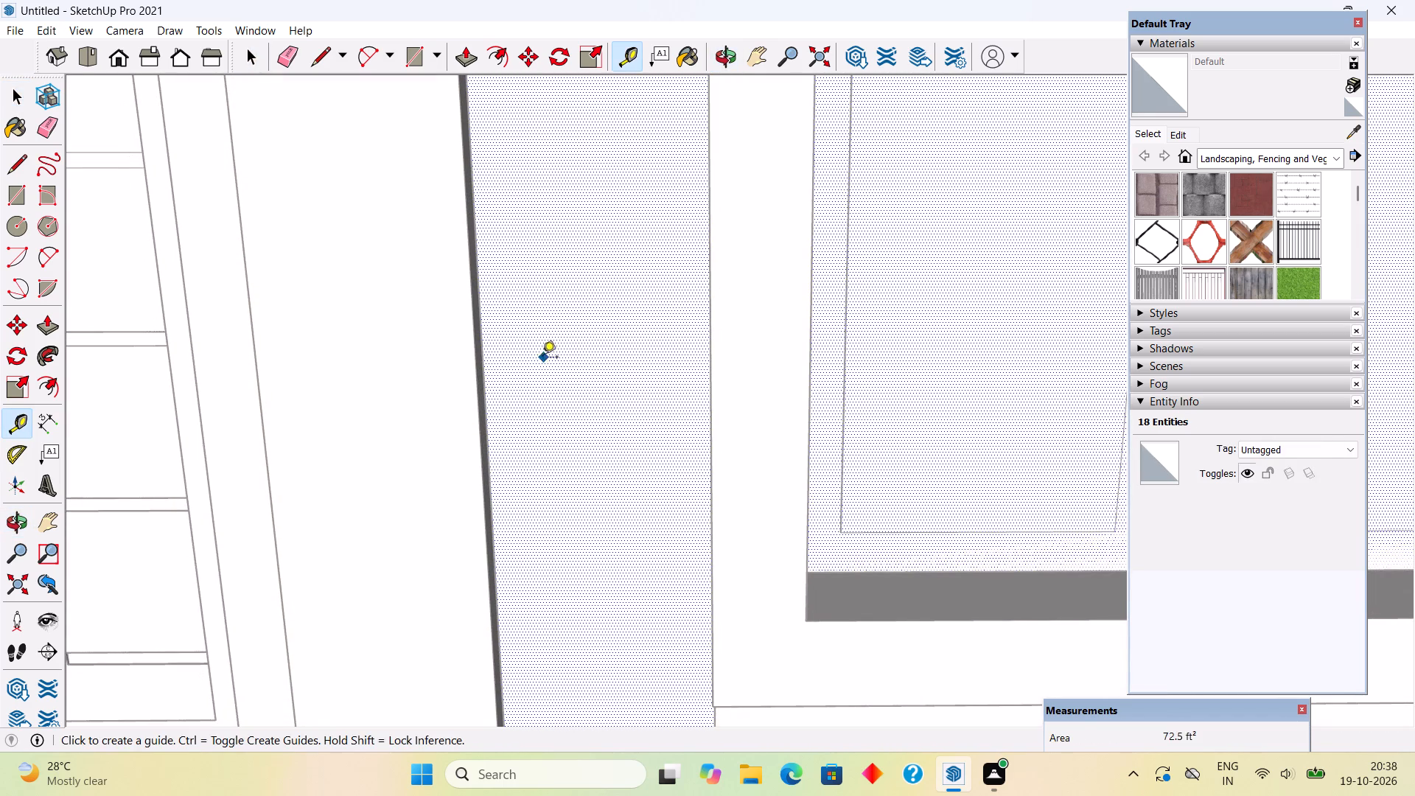
{"action": "left_click", "coordinate": [484, 403]}
{"action": "middle_click_drag", "start_coordinate": [495, 402], "coordinate": [779, 411]}
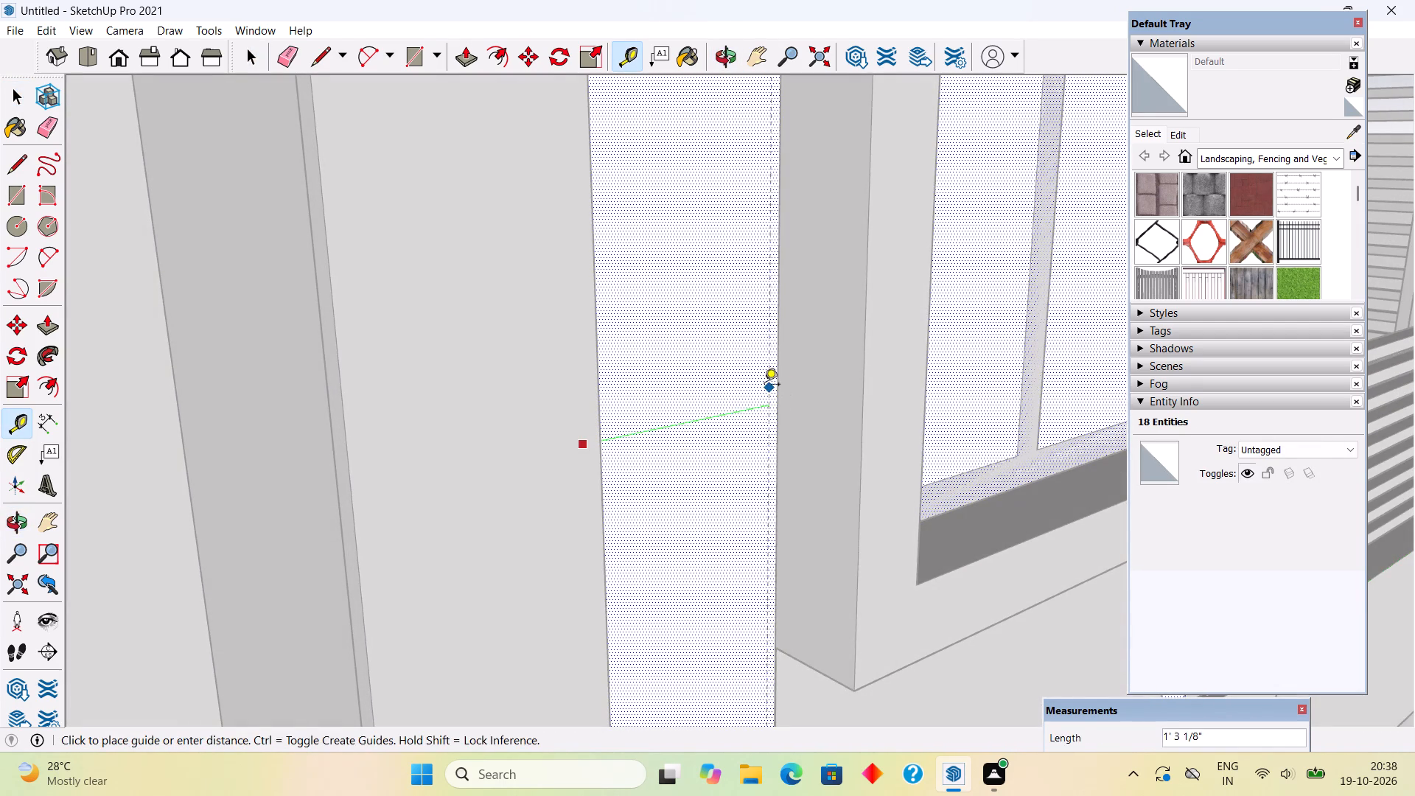
{"action": "left_click", "coordinate": [776, 371]}
Place a second vertical guide 6" in from the wall's opposite edge, at the window surround, and leave the group.
{"action": "middle_click_drag", "start_coordinate": [702, 383], "coordinate": [324, 365]}
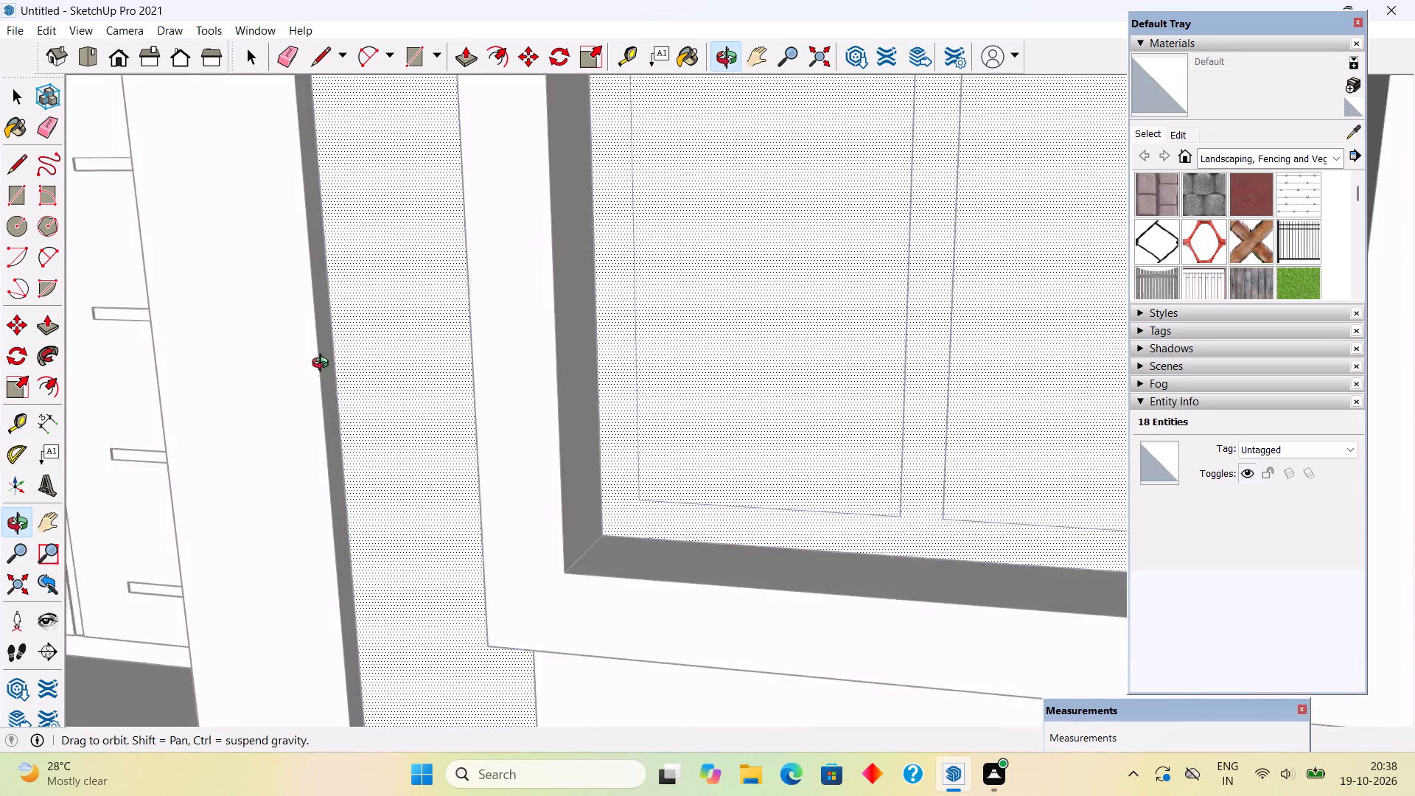
{"action": "scroll", "coordinate": [325, 365], "scroll_direction": "down", "scroll_amount": 14}
{"action": "middle_click_drag", "start_coordinate": [324, 365], "coordinate": [322, 363]}
{"action": "middle_click_drag", "start_coordinate": [592, 408], "coordinate": [655, 402]}
{"action": "scroll", "coordinate": [681, 377], "scroll_direction": "up", "scroll_amount": 2}
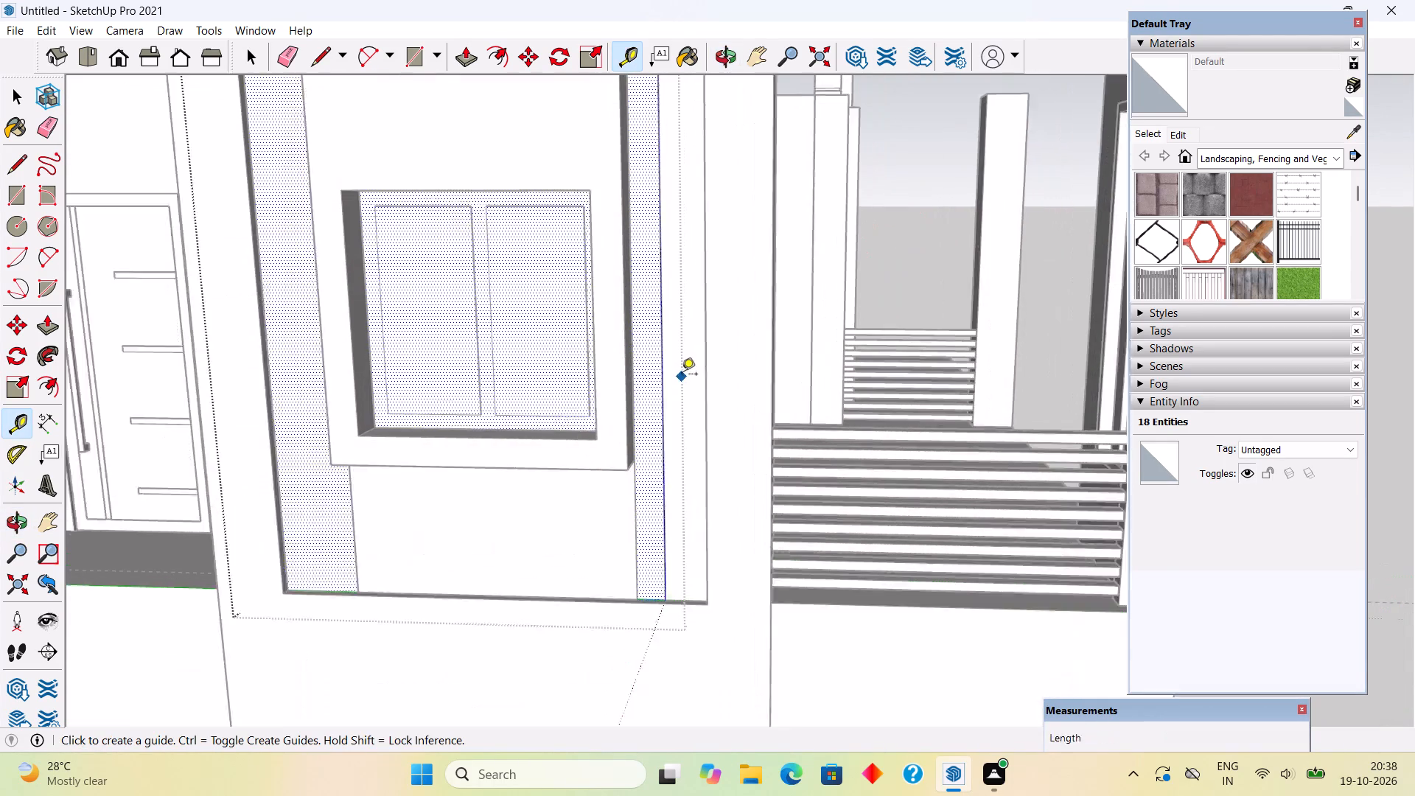
{"action": "scroll", "coordinate": [682, 375], "scroll_direction": "up", "scroll_amount": 5}
{"action": "left_click", "coordinate": [645, 377]}
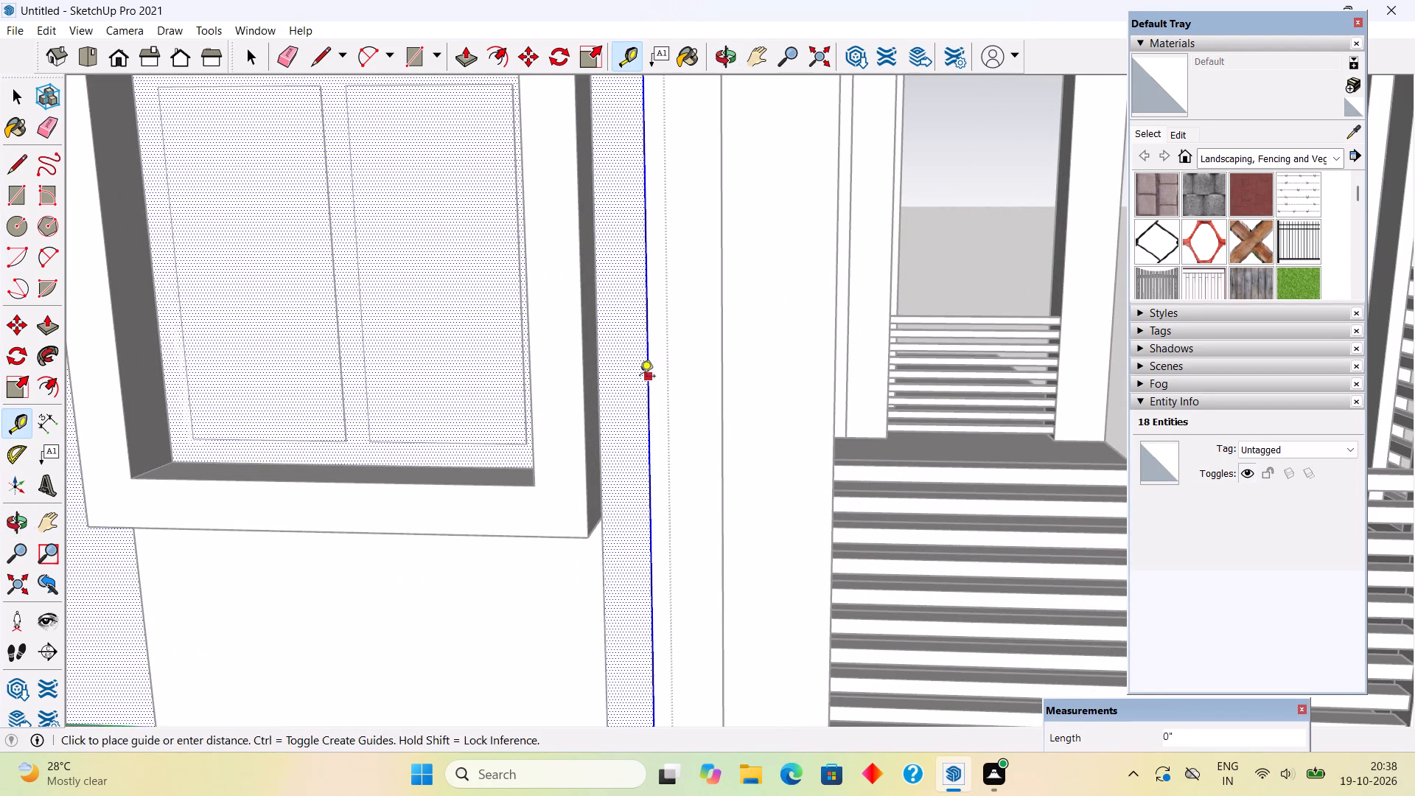
{"action": "left_click", "coordinate": [598, 374]}
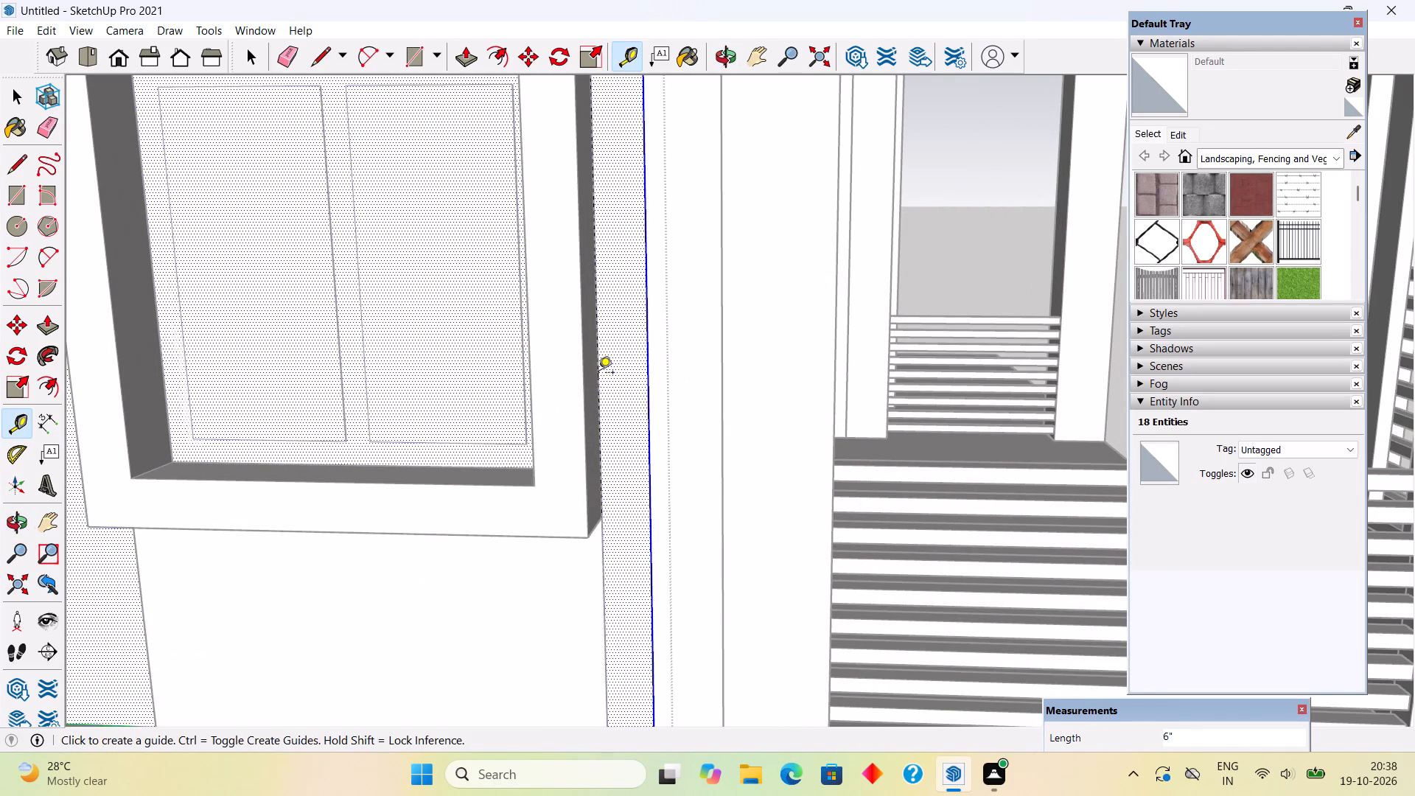
{"action": "key", "text": "space"}
{"action": "scroll", "coordinate": [598, 379], "scroll_direction": "down", "scroll_amount": 14}
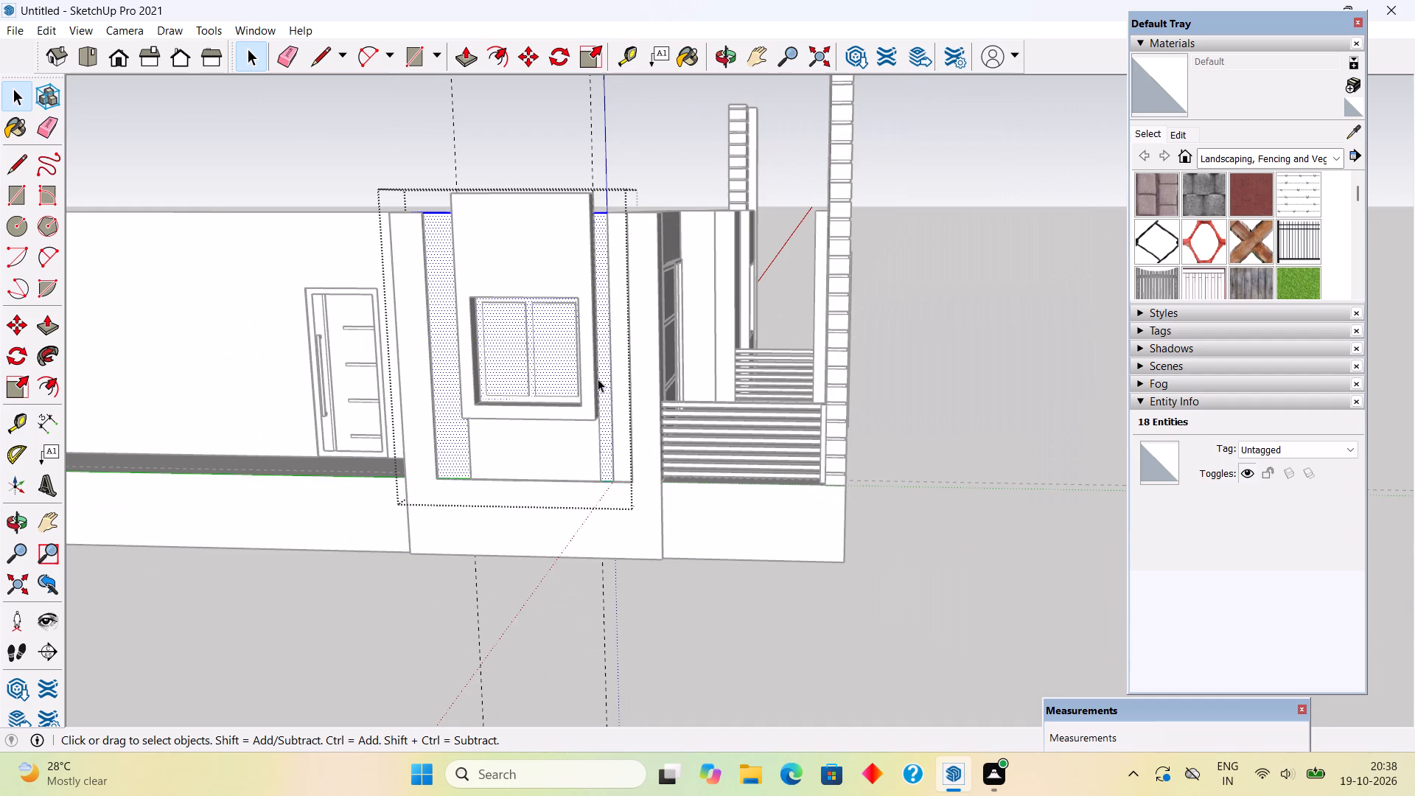
{"action": "left_click", "coordinate": [390, 111]}
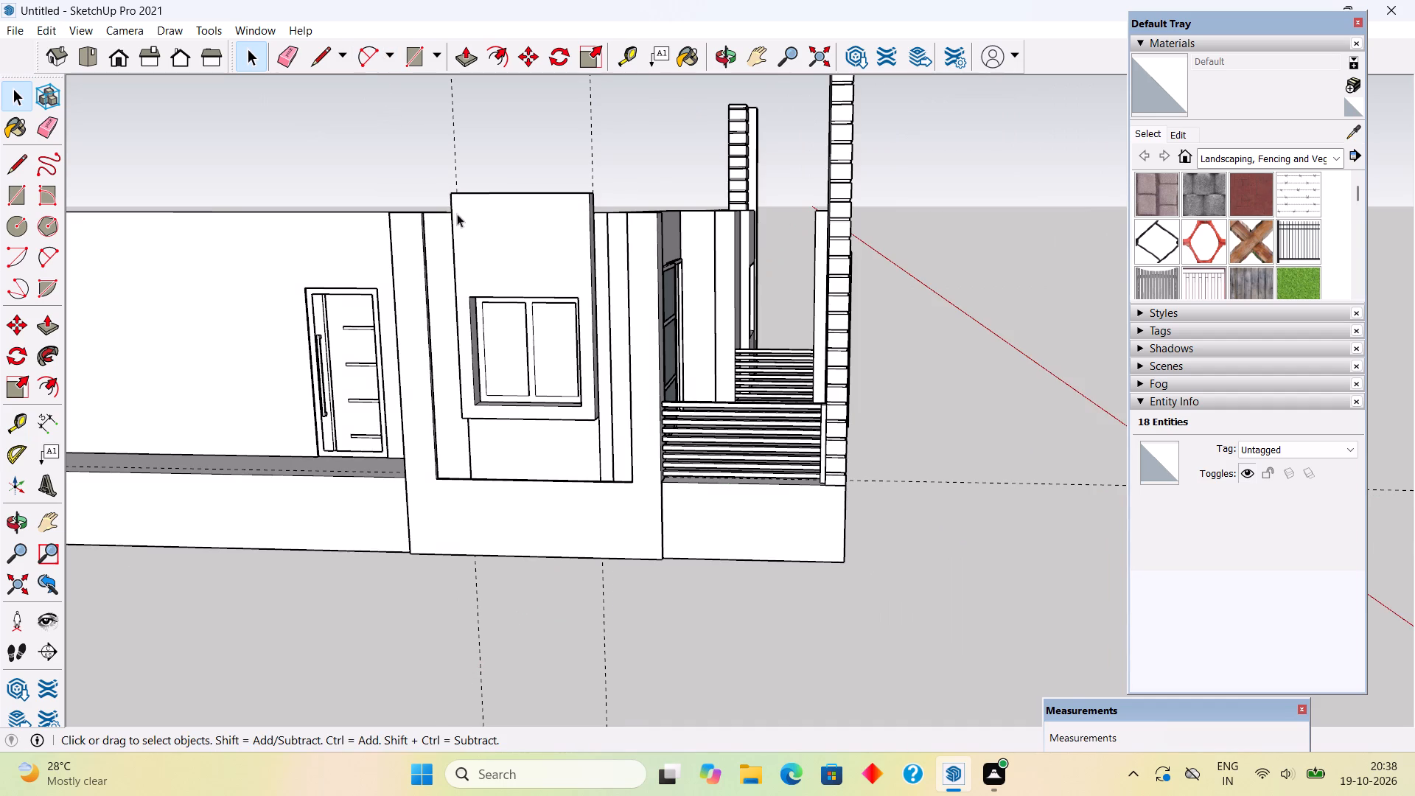
Isolate the wall group behind the window bay by inverting the selection and hiding everything else.
{"action": "left_click", "coordinate": [441, 242]}
{"action": "right_click", "coordinate": [441, 242]}
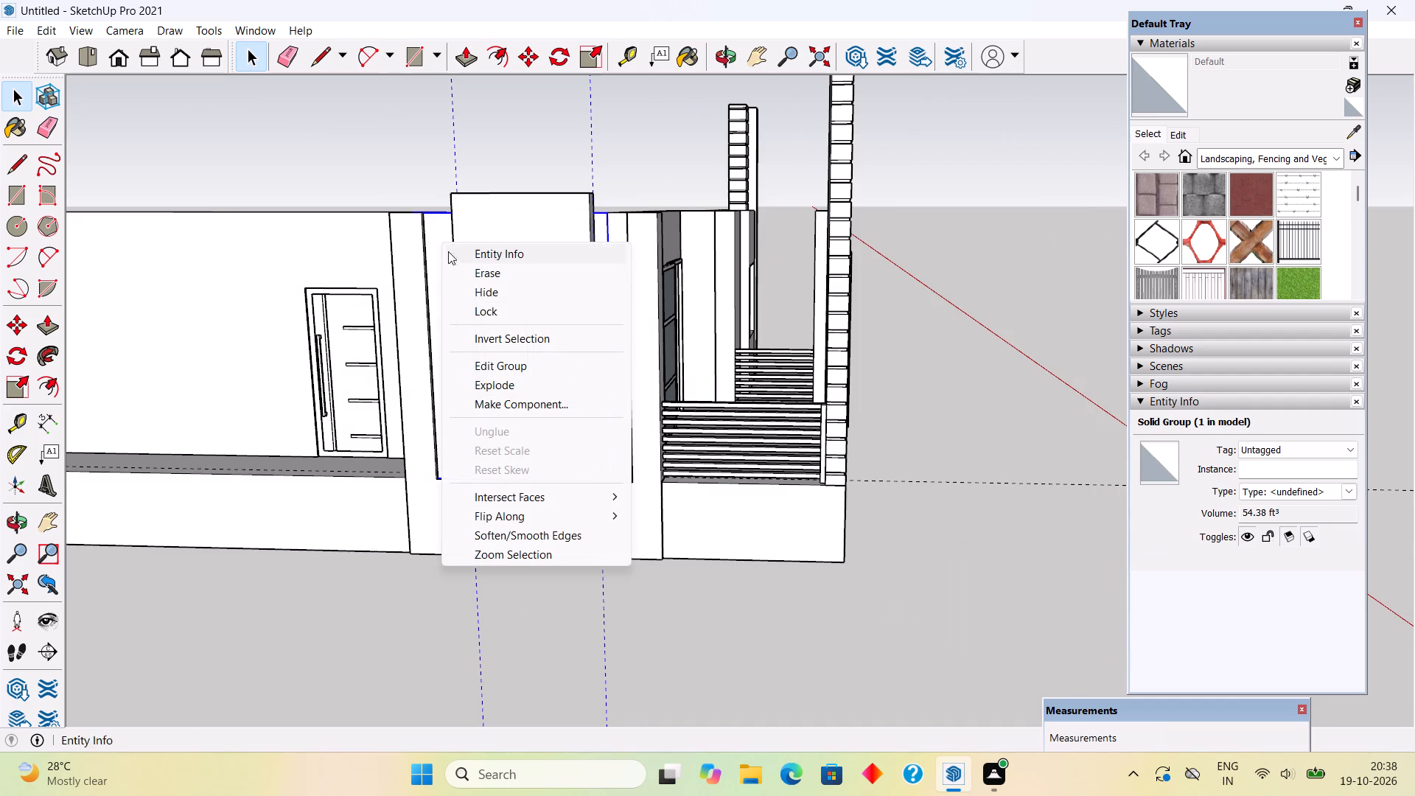
{"action": "left_click", "coordinate": [482, 341]}
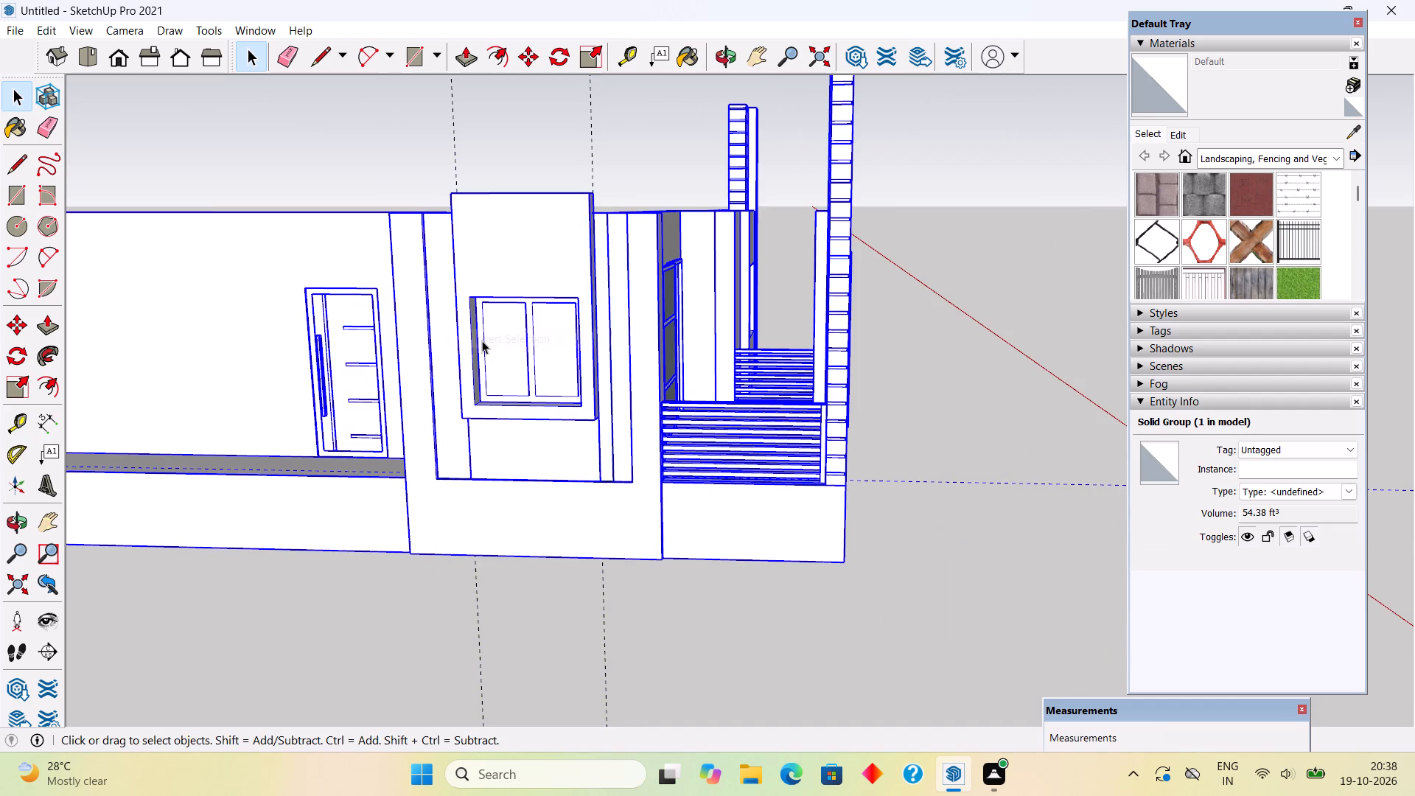
{"action": "right_click", "coordinate": [482, 341]}
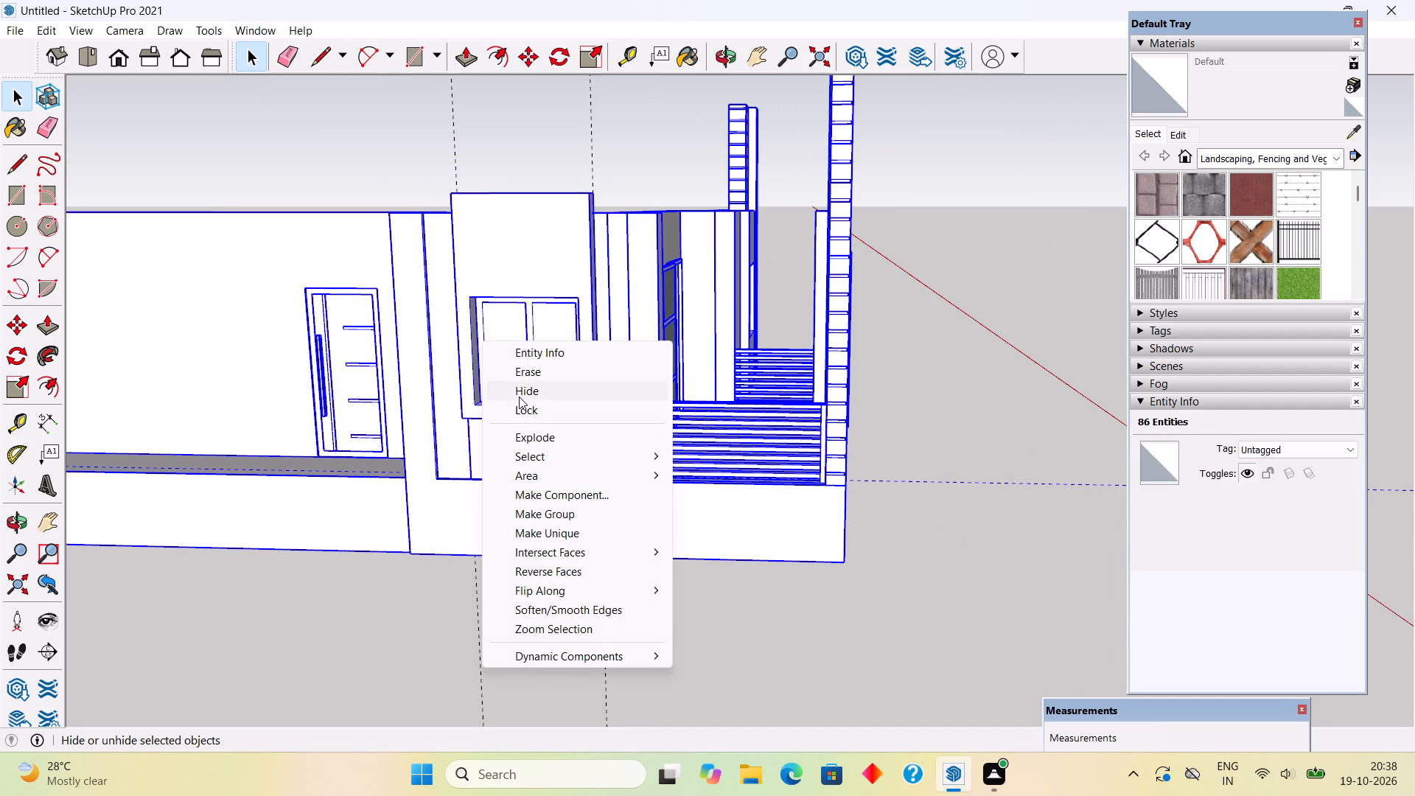
{"action": "left_click", "coordinate": [519, 397]}
Place horizontal guides on the isolated wall, one 3' above its bottom edge and another 4' above that guide.
{"action": "middle_click_drag", "start_coordinate": [646, 313], "coordinate": [766, 253]}
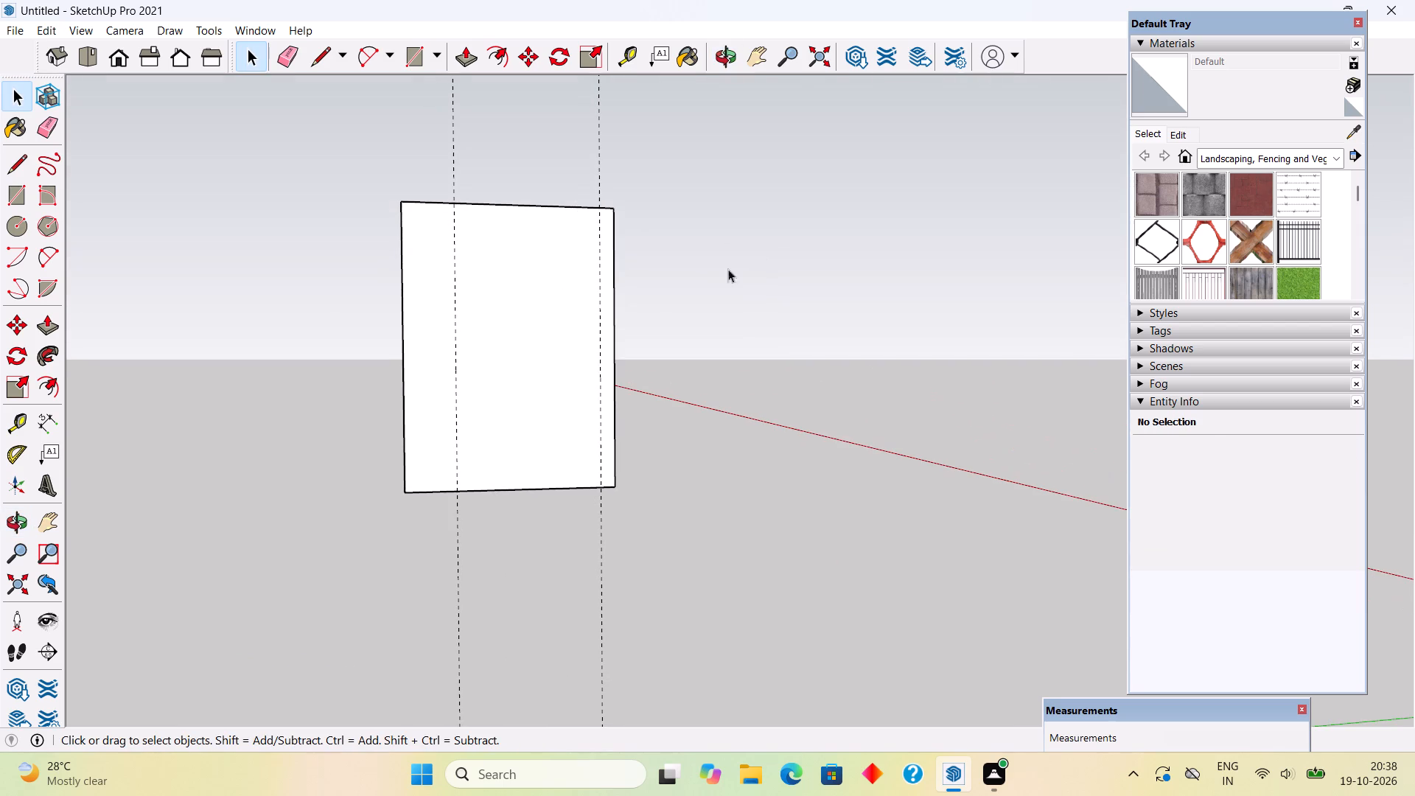
{"action": "key", "text": "t"}
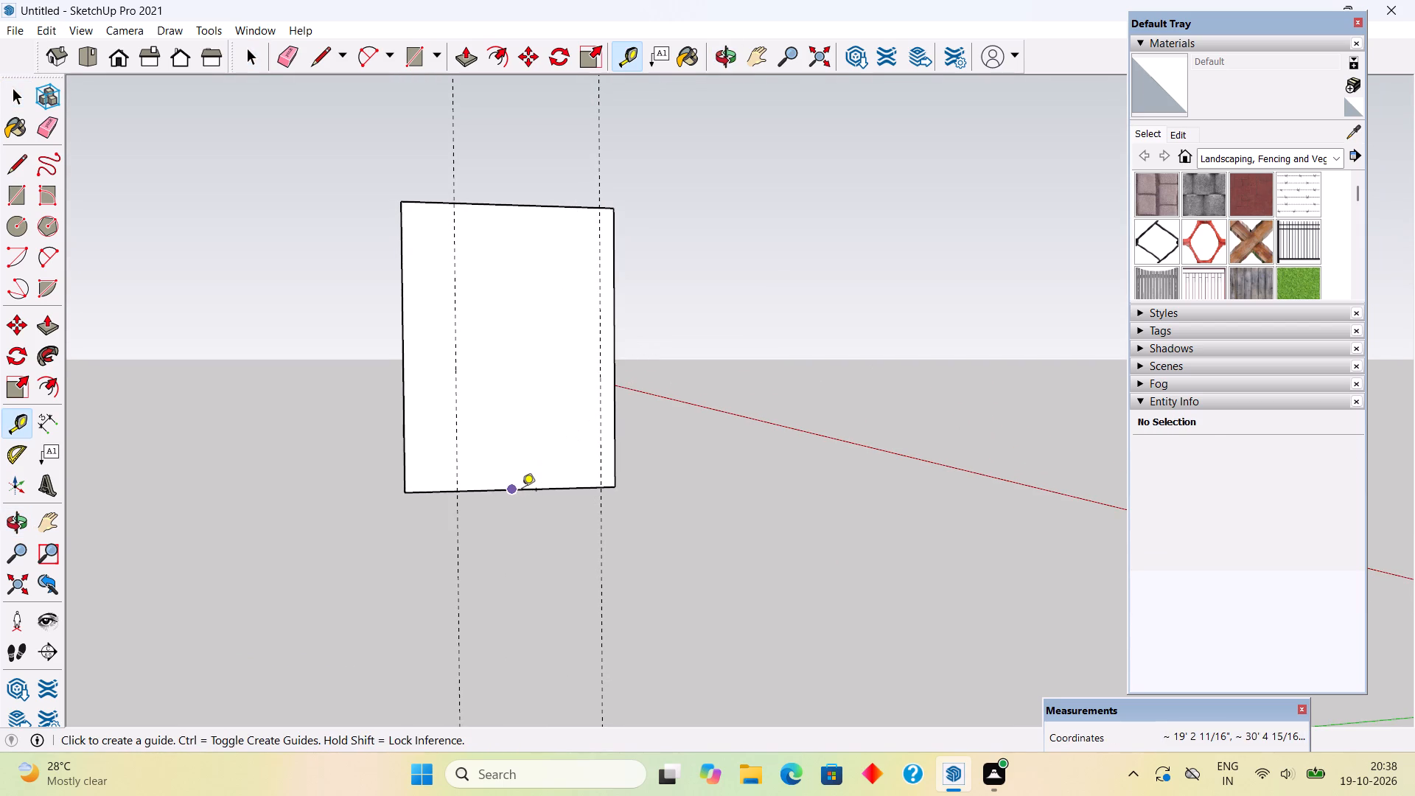
{"action": "left_click", "coordinate": [528, 492]}
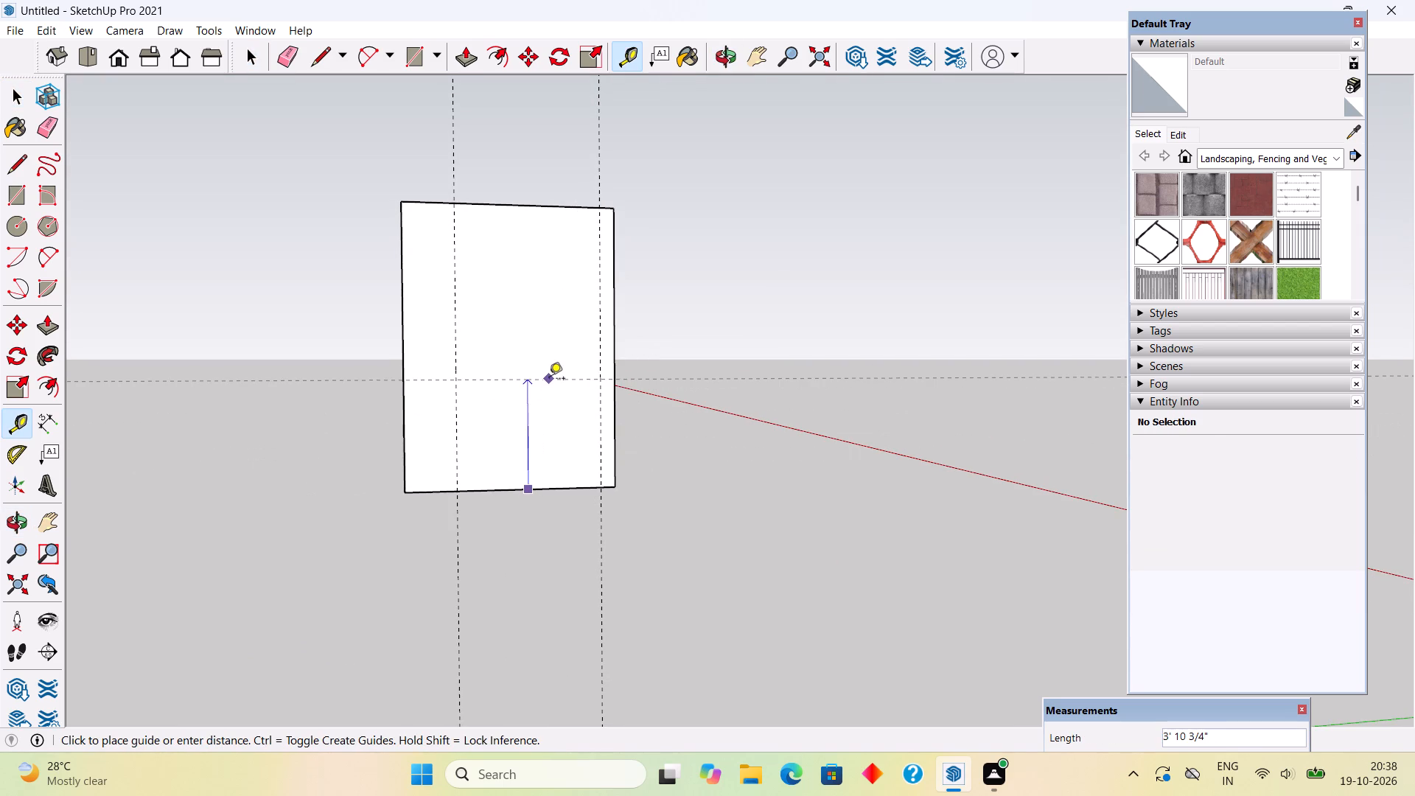
{"action": "type", "text": "3'"}
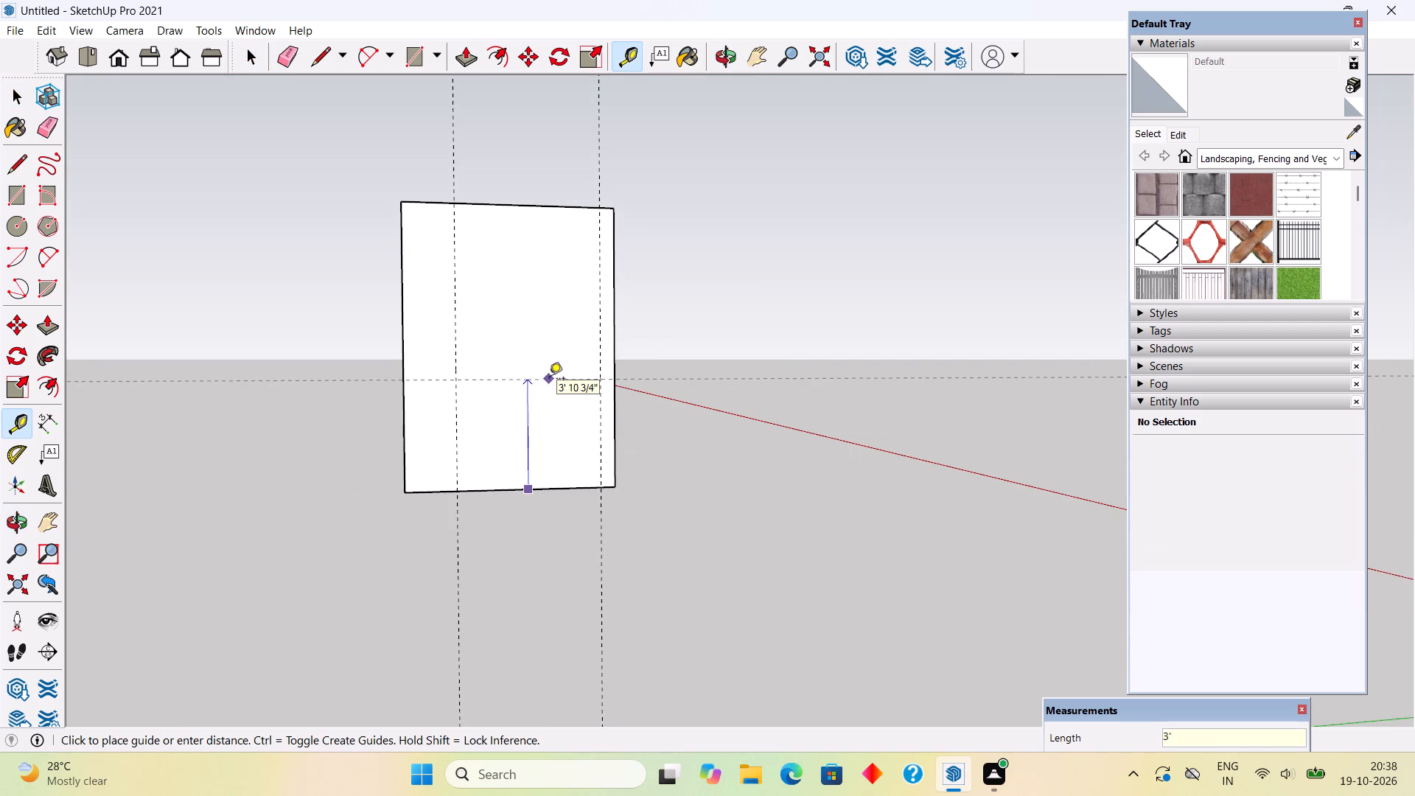
{"action": "key", "text": "Return"}
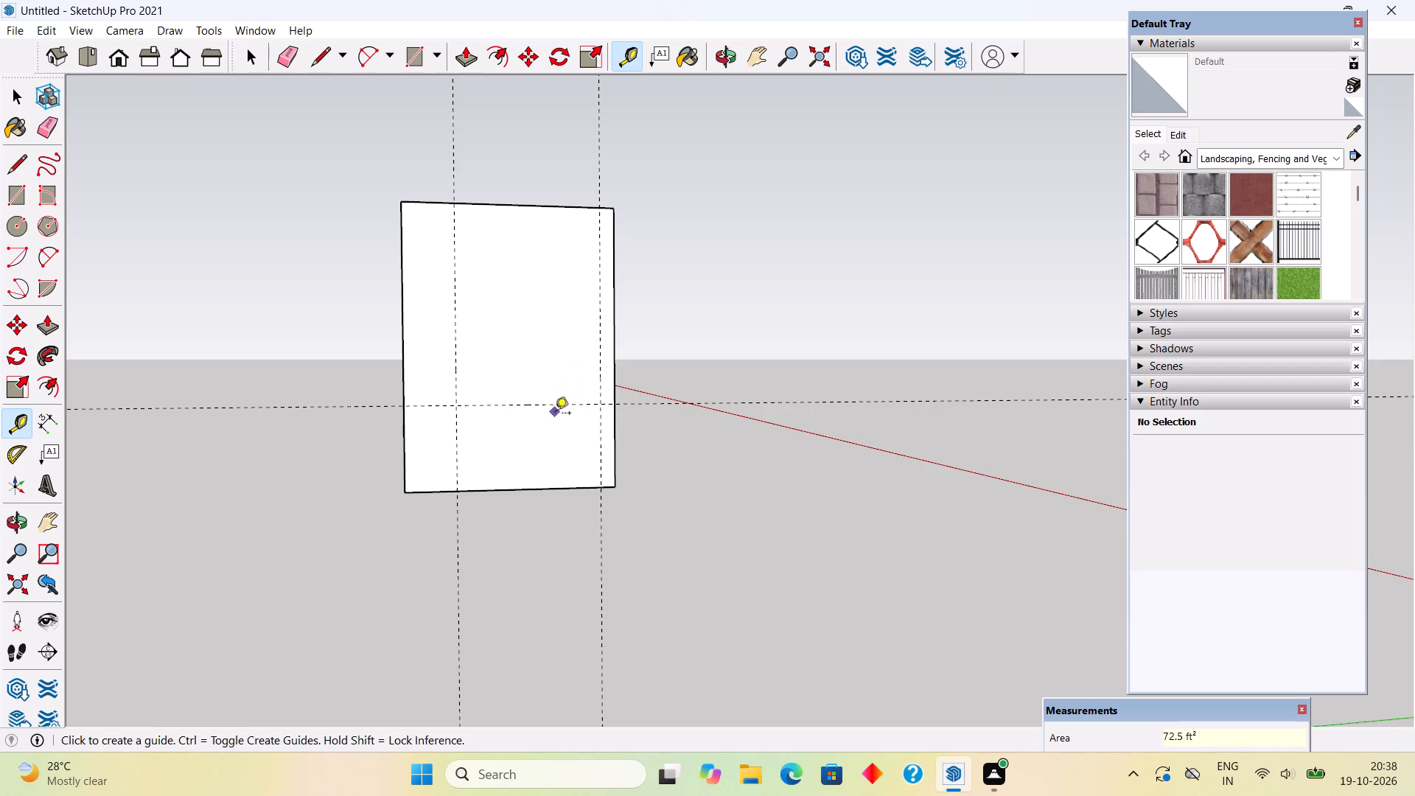
{"action": "left_click", "coordinate": [561, 407]}
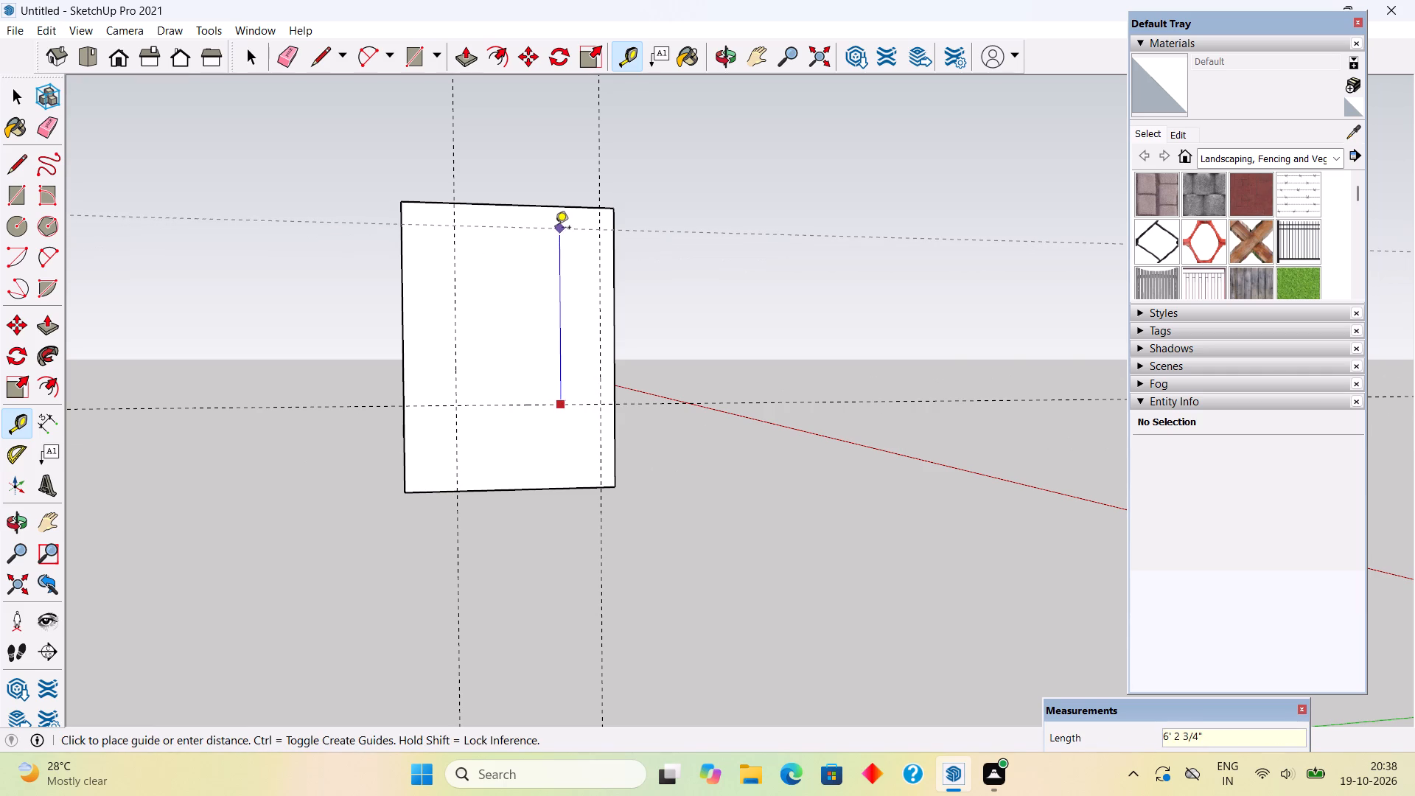
{"action": "type", "text": "4'"}
{"action": "key", "text": "Return"}
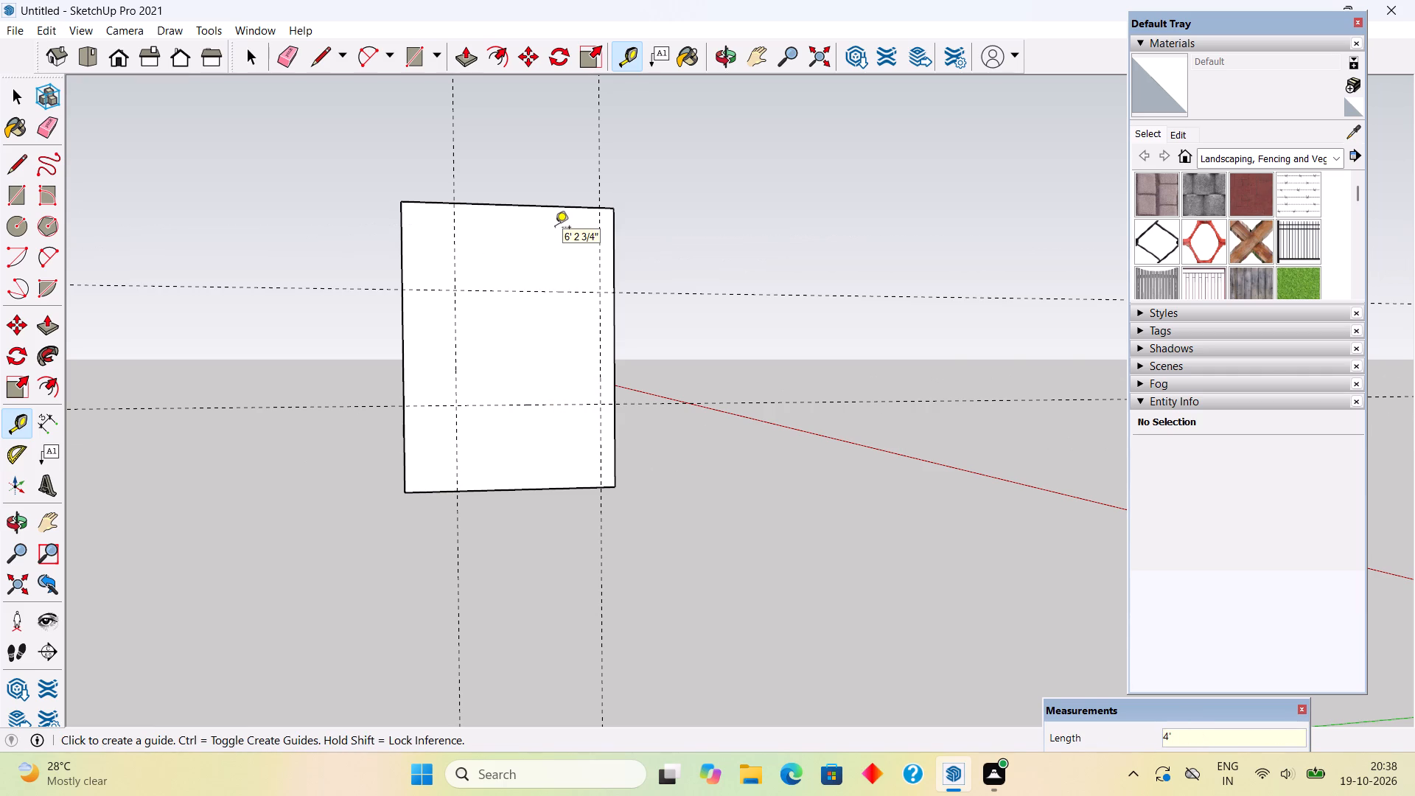
{"action": "key", "text": "space"}
Open the isolated wall group and select all its geometry.
{"action": "double_click", "coordinate": [553, 330]}
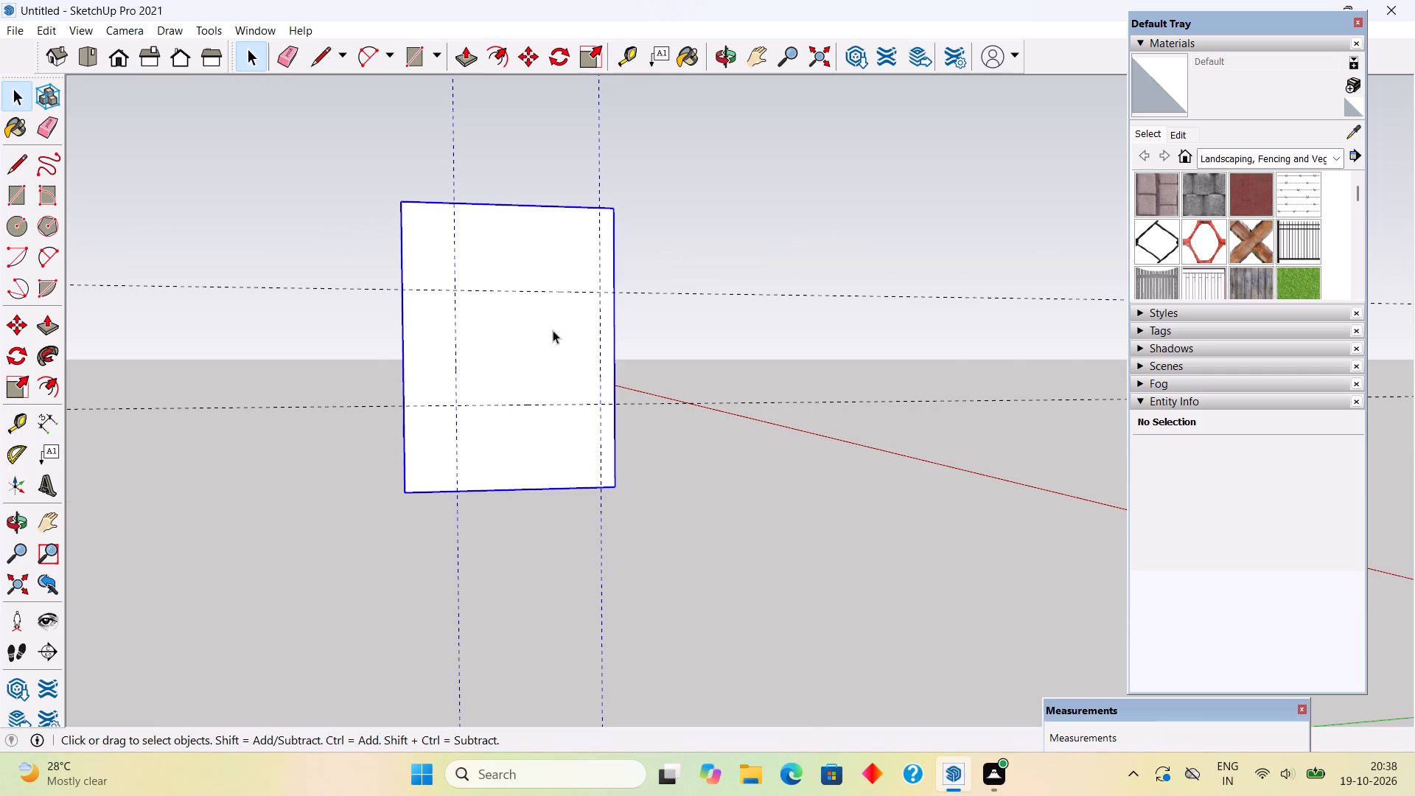
{"action": "left_click", "coordinate": [553, 330]}
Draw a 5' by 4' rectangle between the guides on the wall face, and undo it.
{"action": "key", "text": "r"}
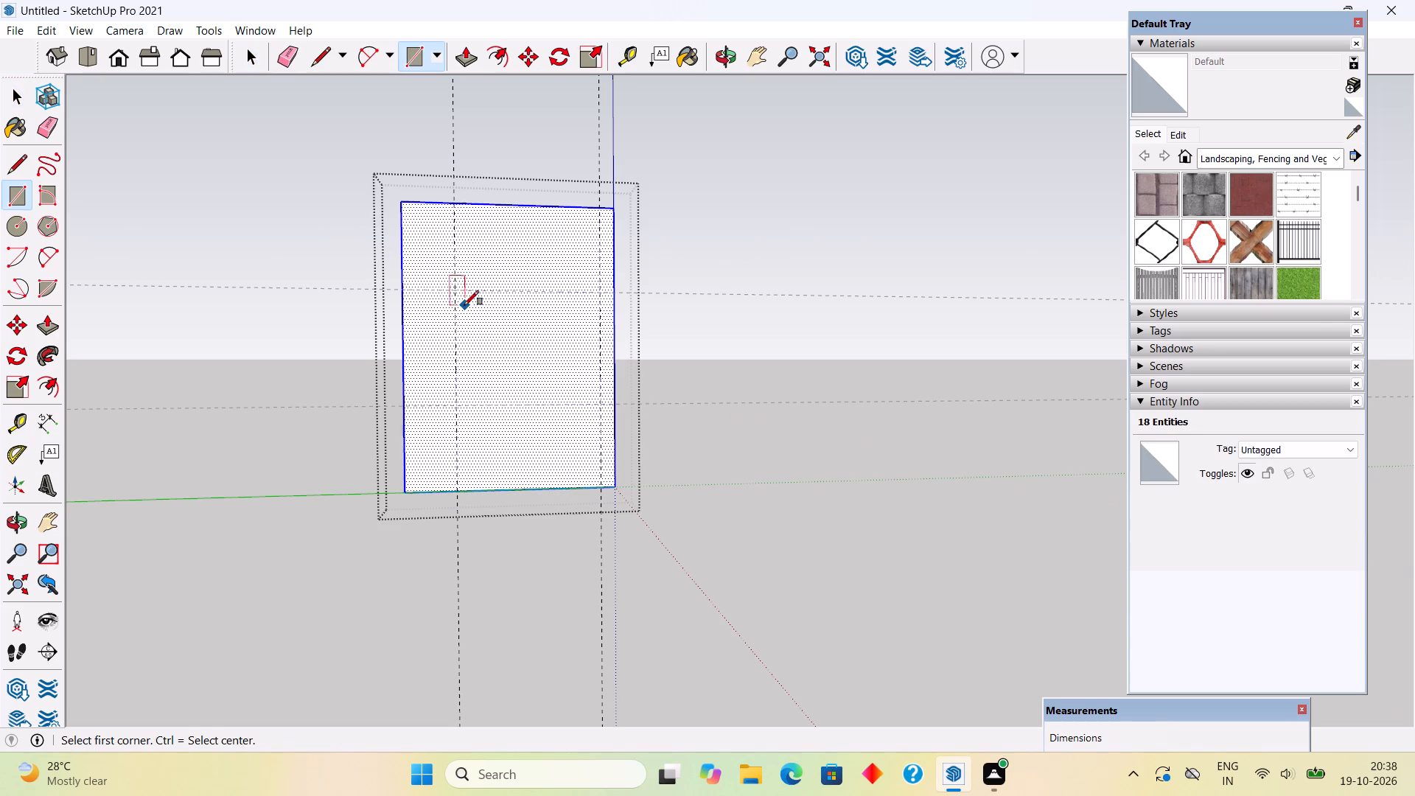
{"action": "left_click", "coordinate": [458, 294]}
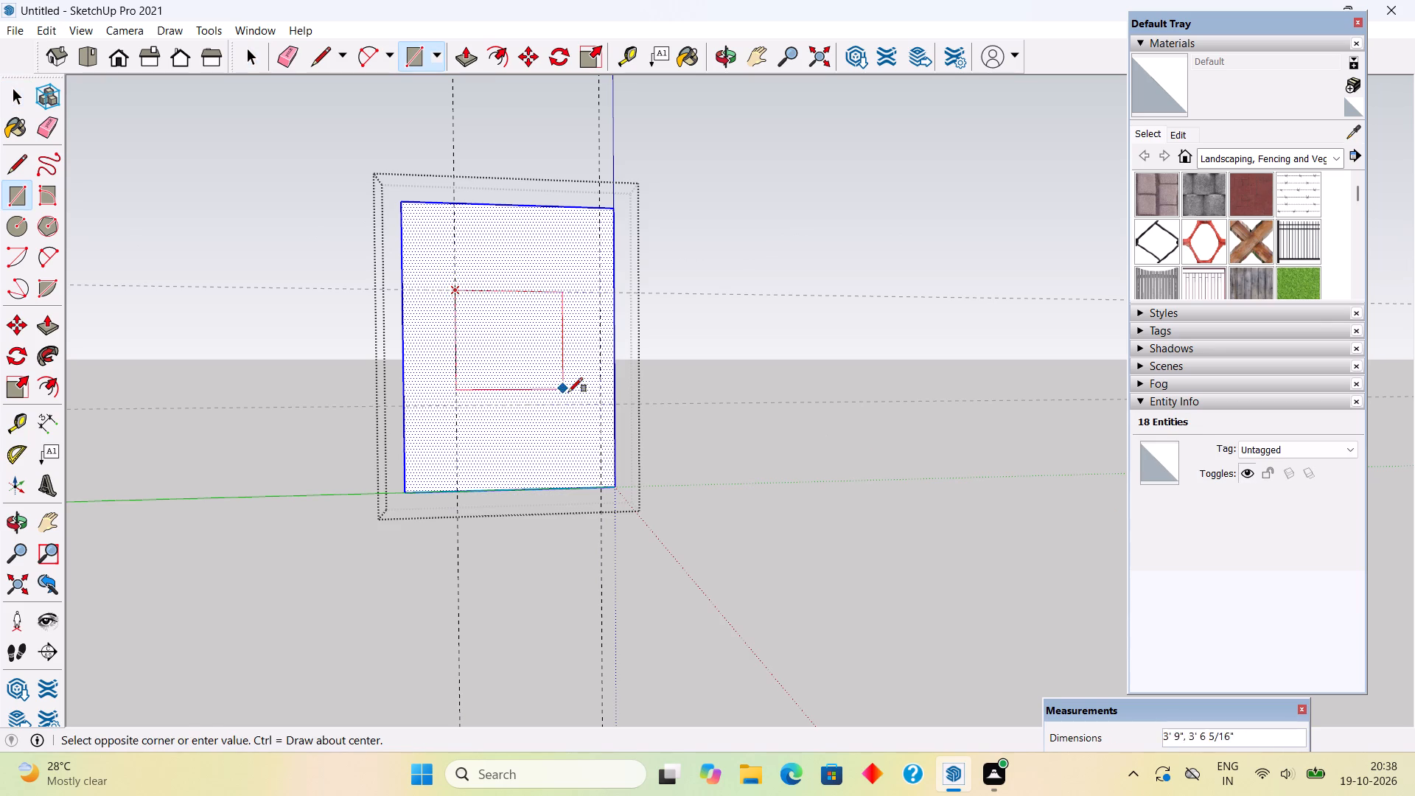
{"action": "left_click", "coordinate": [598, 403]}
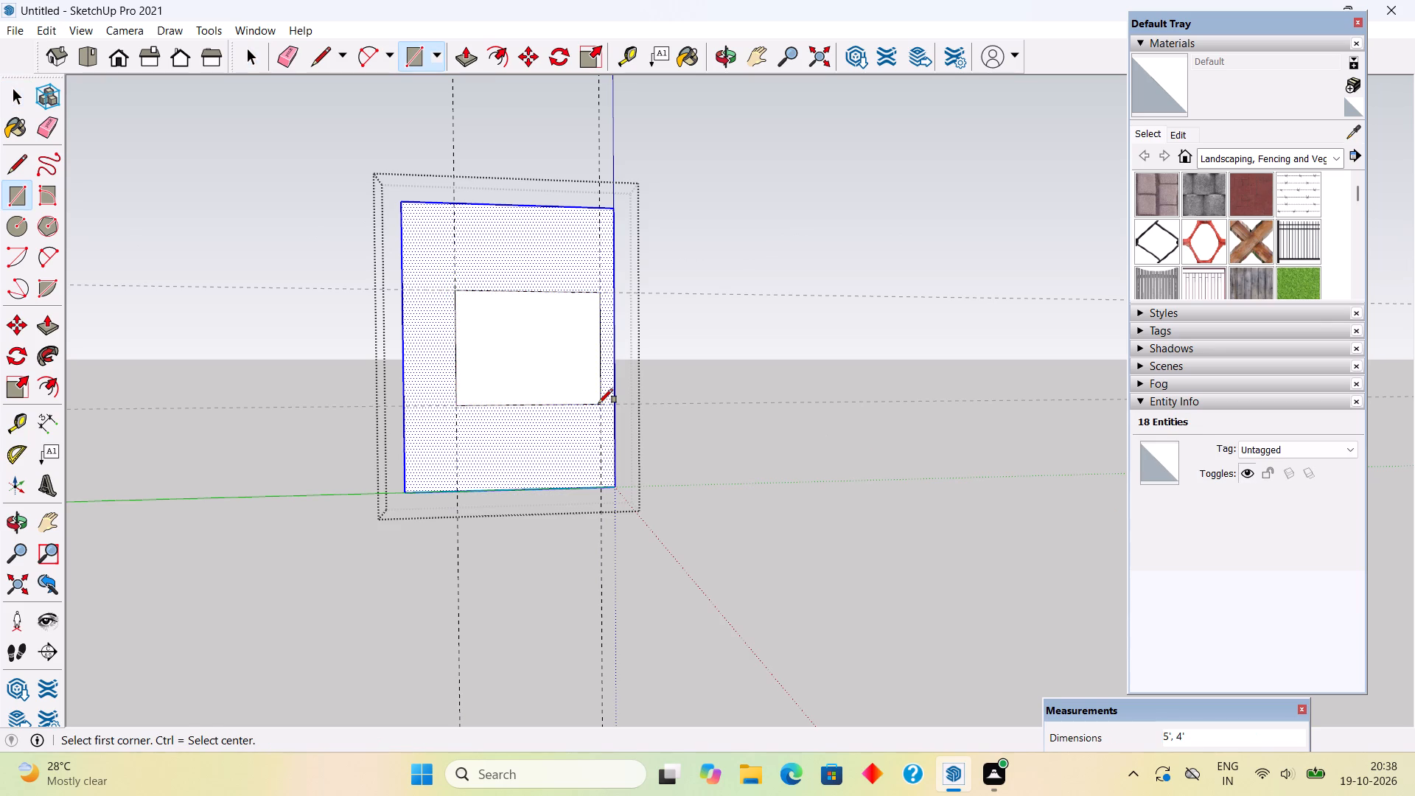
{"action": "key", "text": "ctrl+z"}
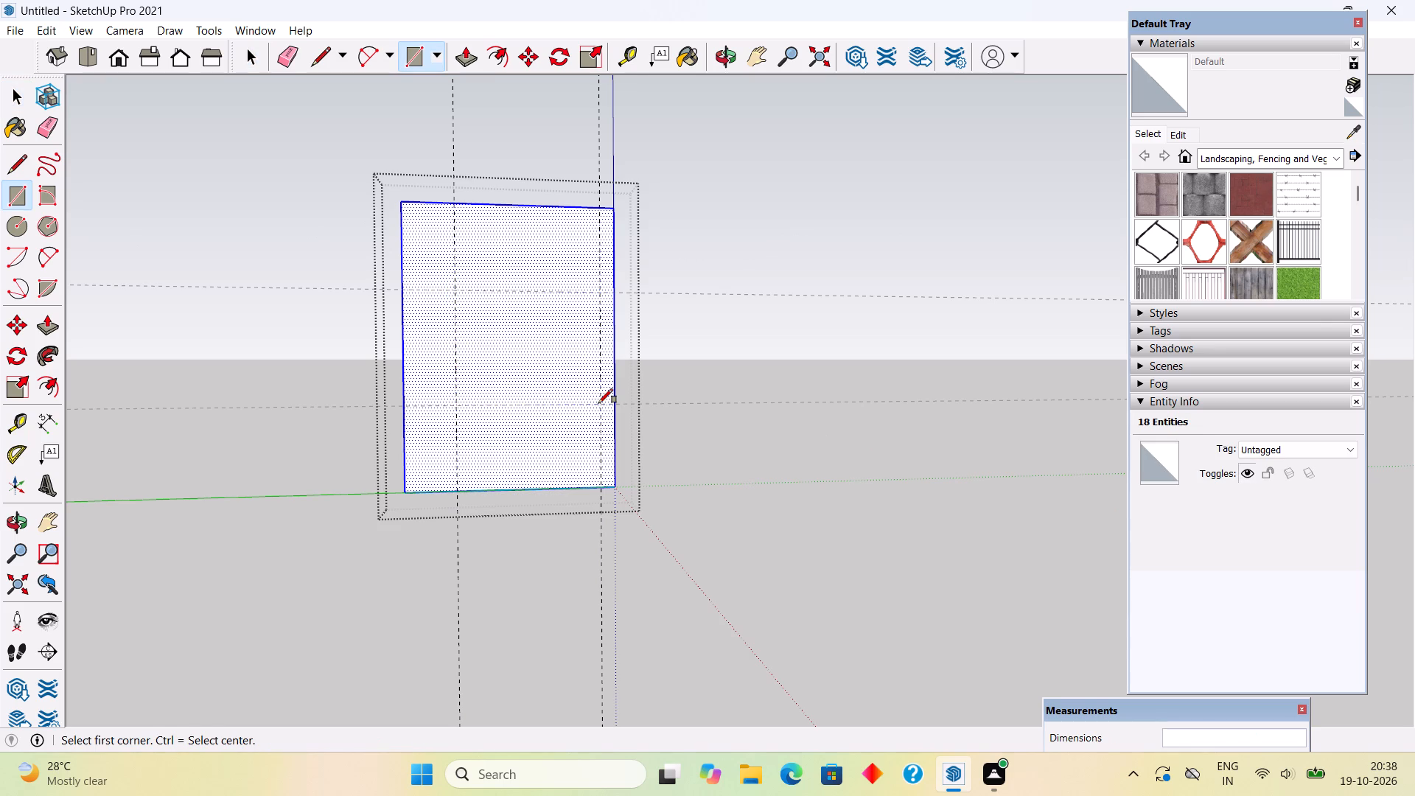
Place two vertical guides on the wall face, each offset 6" inward from the existing vertical guides.
{"action": "key", "text": "t"}
{"action": "left_click", "coordinate": [455, 361]}
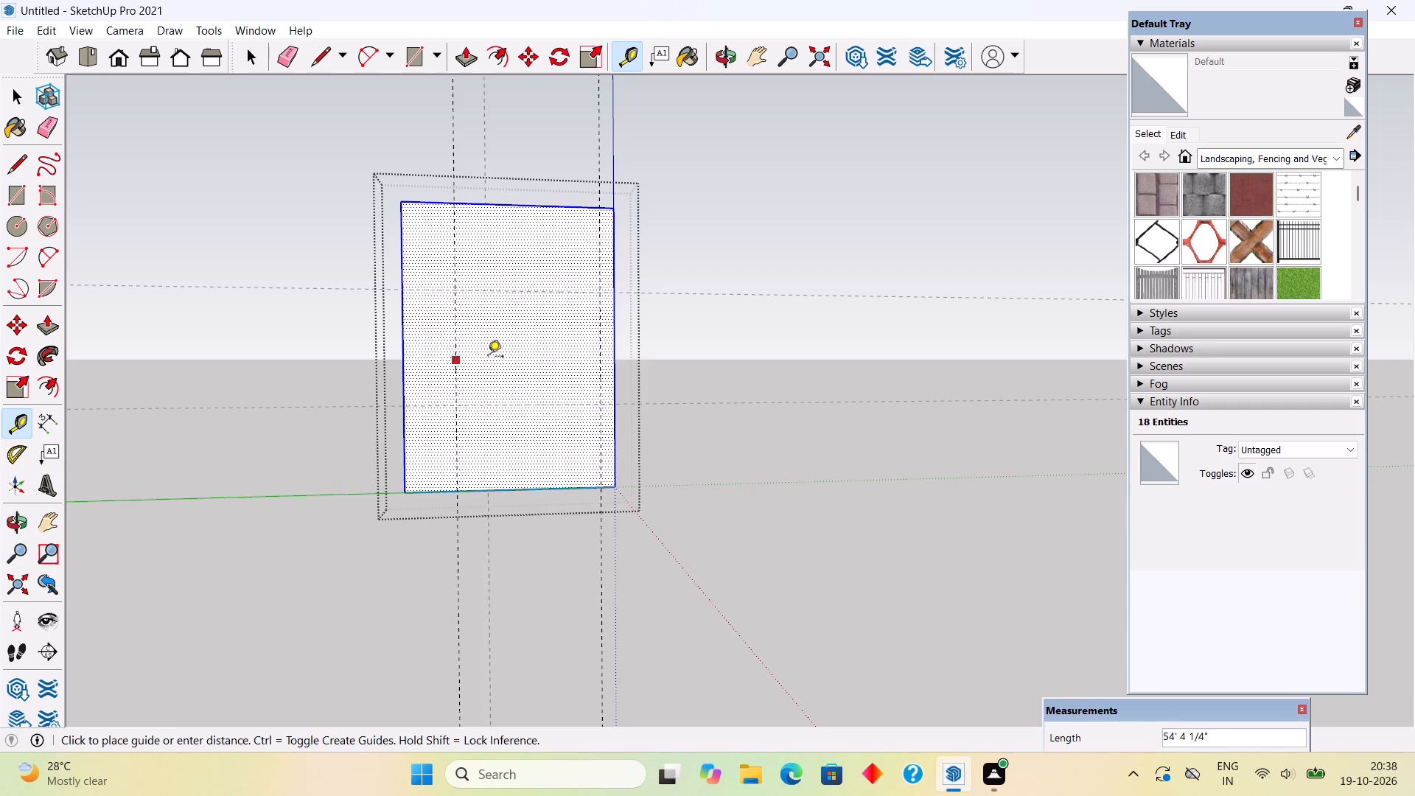
{"action": "type", "text": "6\""}
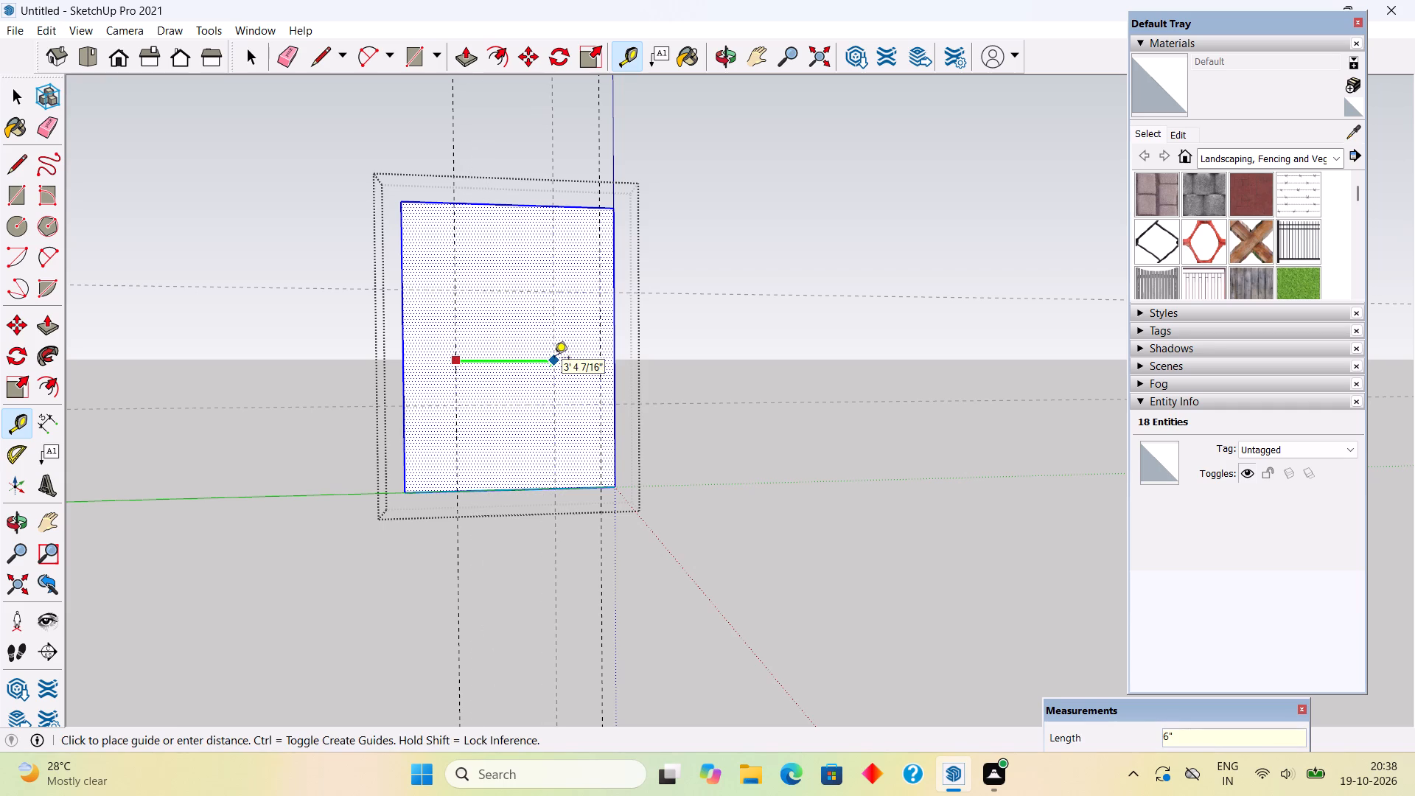
{"action": "key", "text": "Return"}
{"action": "left_click", "coordinate": [604, 340]}
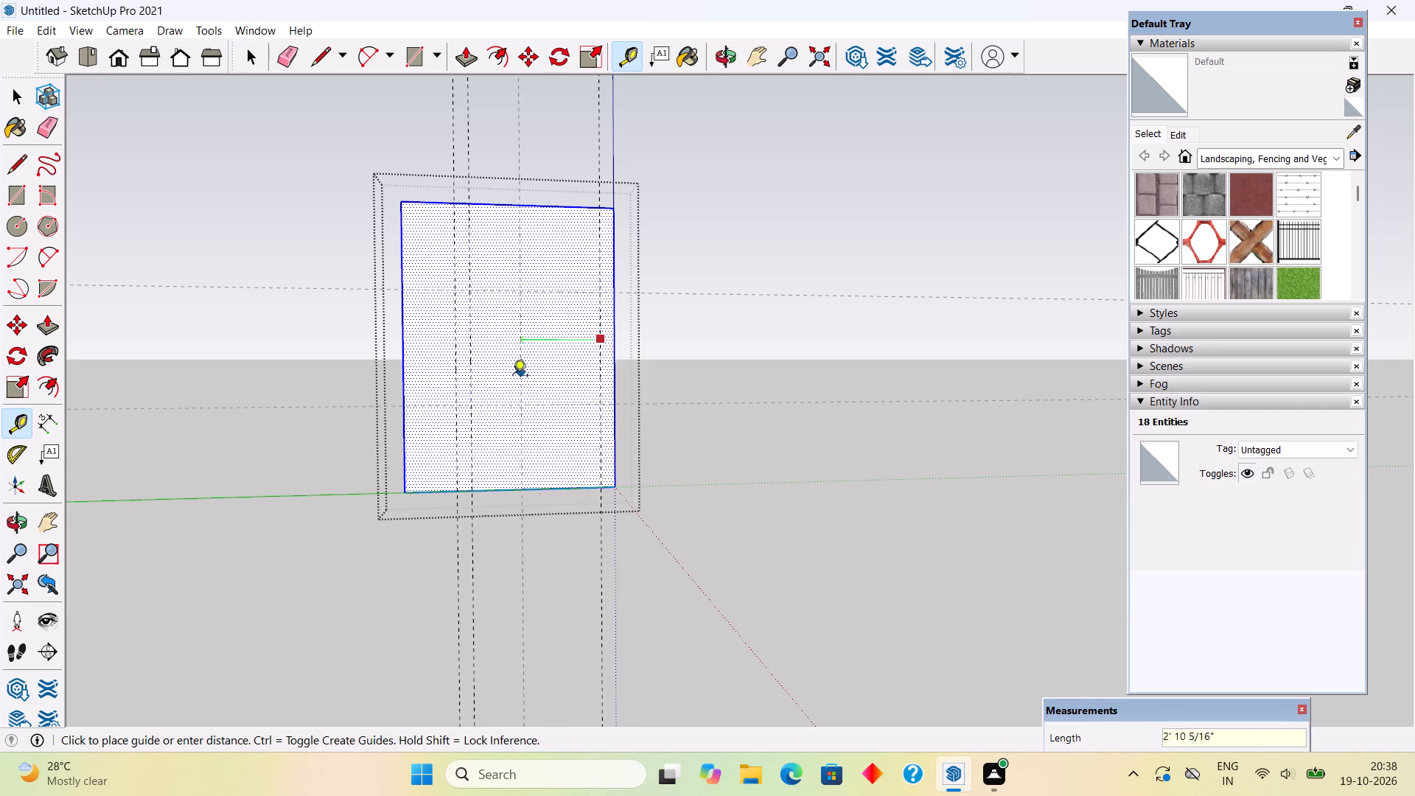
{"action": "type", "text": "6\""}
{"action": "key", "text": "Return"}
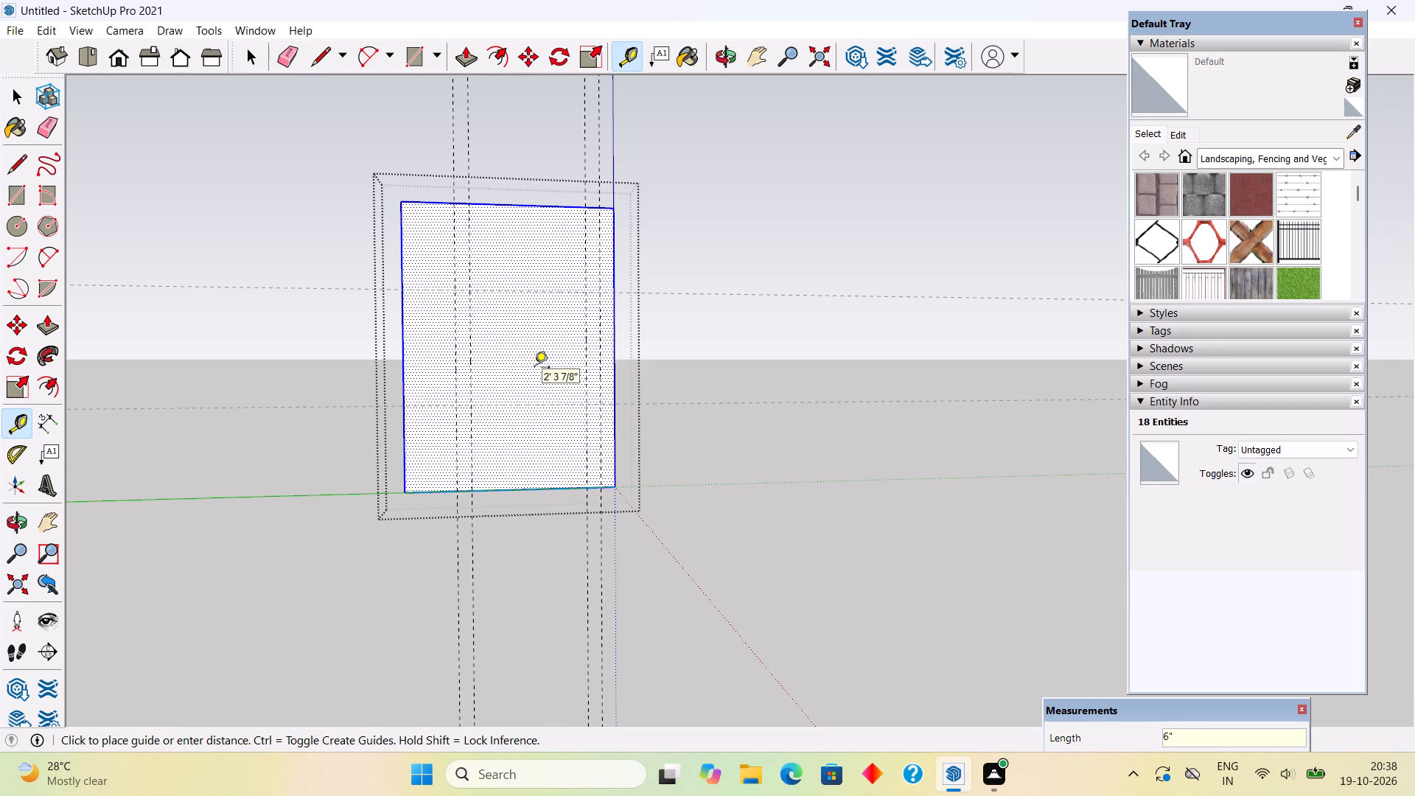
{"action": "key", "text": "space"}
Cut a window opening about 4' by 3' 9 1/2" through the wall between the inner vertical and horizontal guides, and close the group.
{"action": "type", "text": "r"}
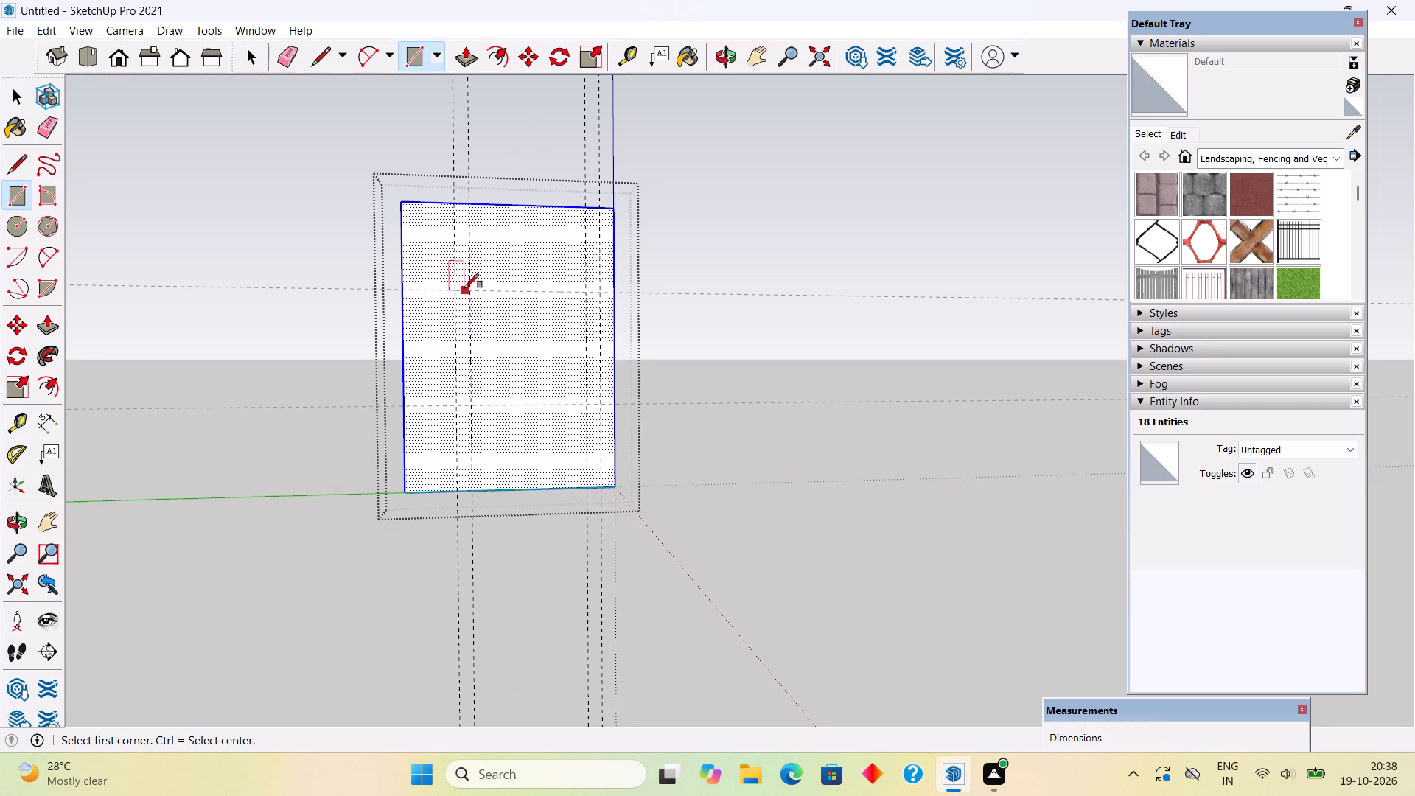
{"action": "left_click", "coordinate": [469, 288]}
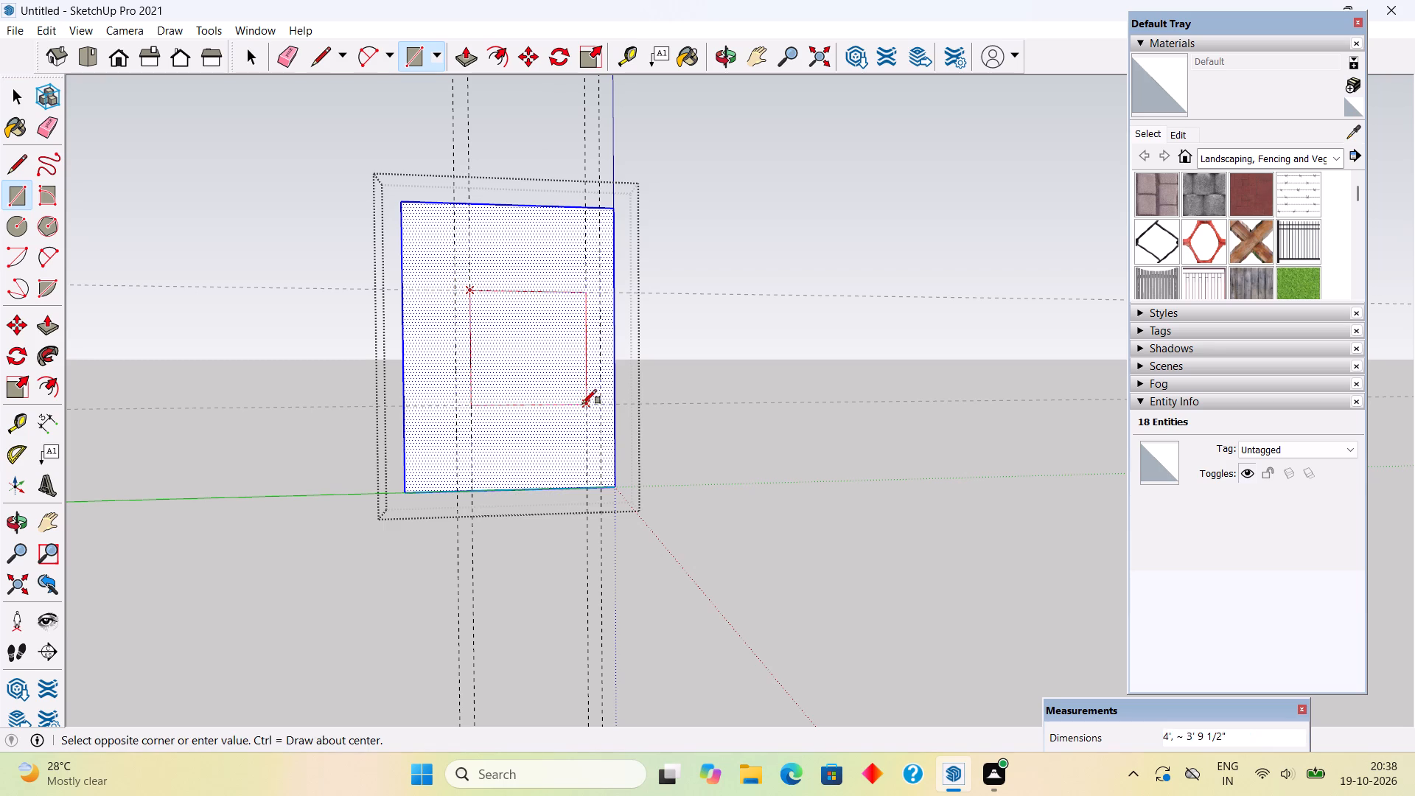
{"action": "left_click", "coordinate": [582, 404]}
{"action": "key", "text": "p"}
{"action": "left_click_drag", "start_coordinate": [548, 379], "coordinate": [517, 338]}
{"action": "key", "text": "space"}
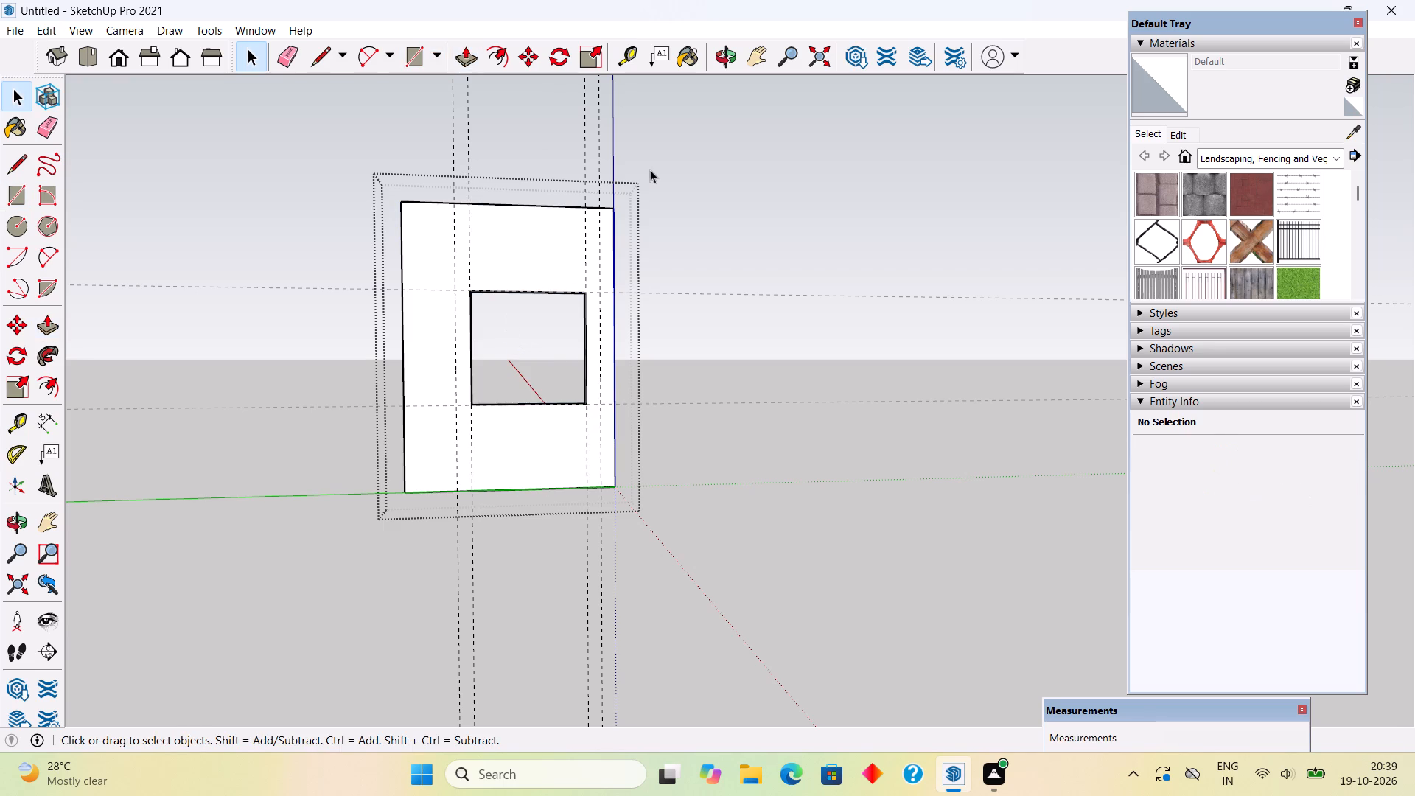
{"action": "left_click", "coordinate": [650, 170]}
Delete all the construction guides.
{"action": "left_click", "coordinate": [46, 24]}
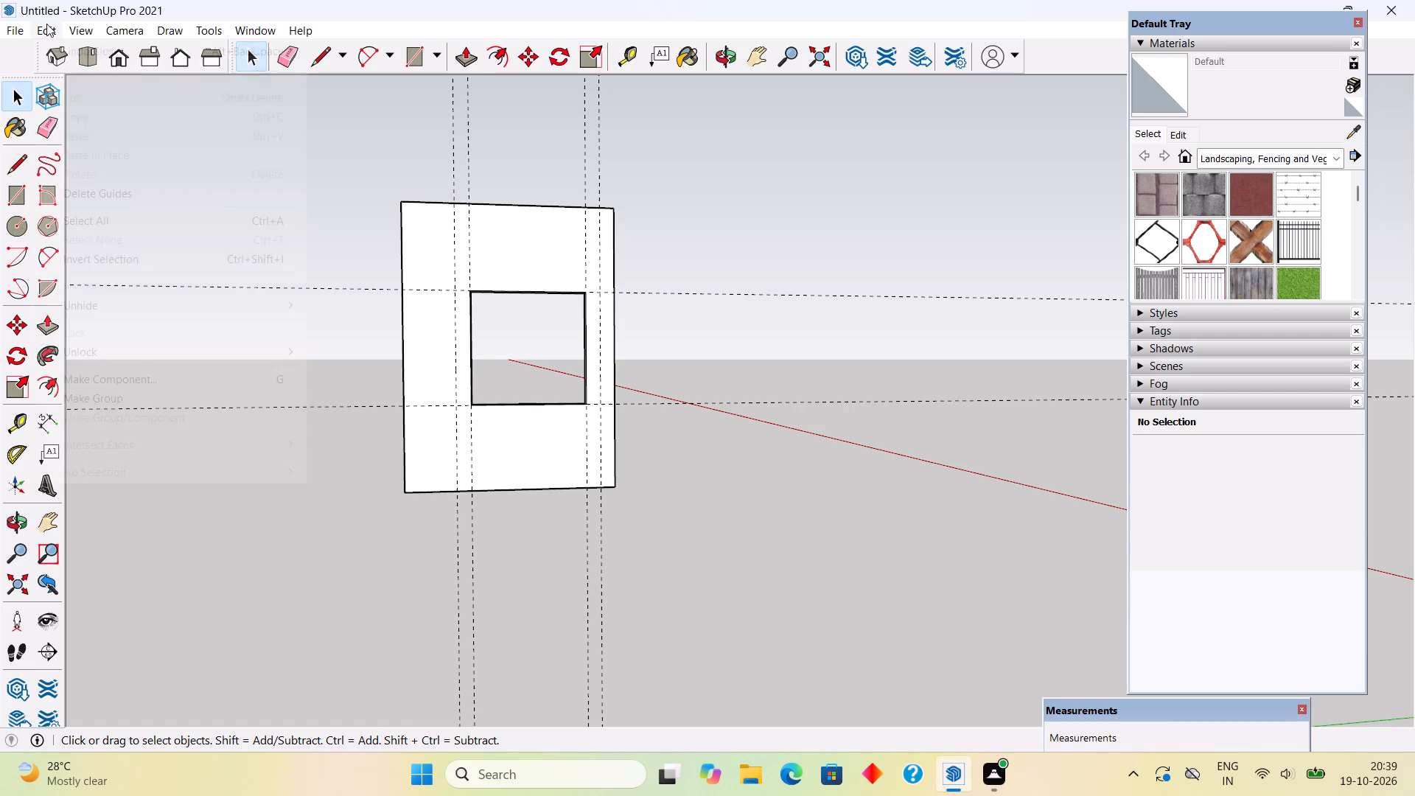
{"action": "left_click", "coordinate": [116, 200]}
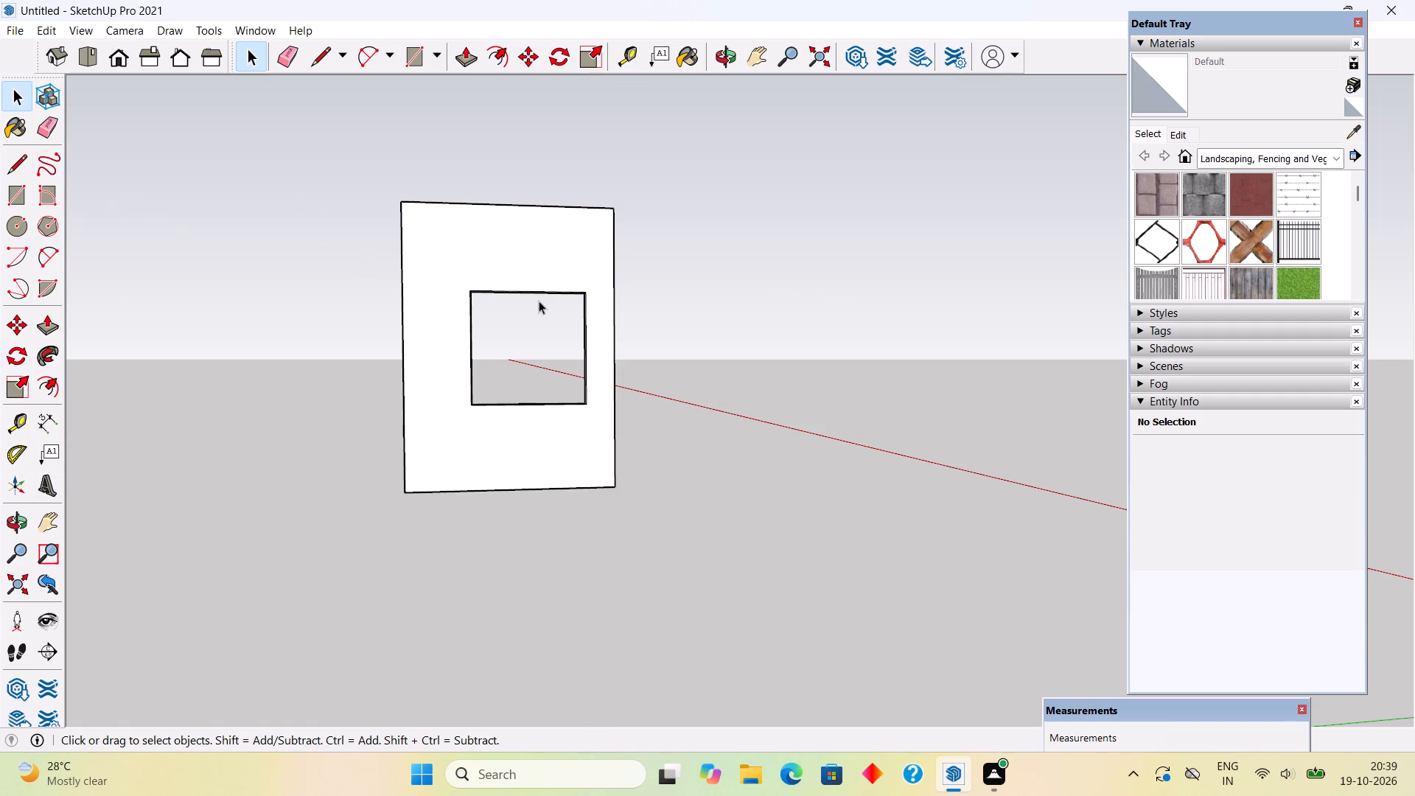
Unhide all the hidden geometry of the house and view the front with the window bay.
{"action": "left_click", "coordinate": [46, 33]}
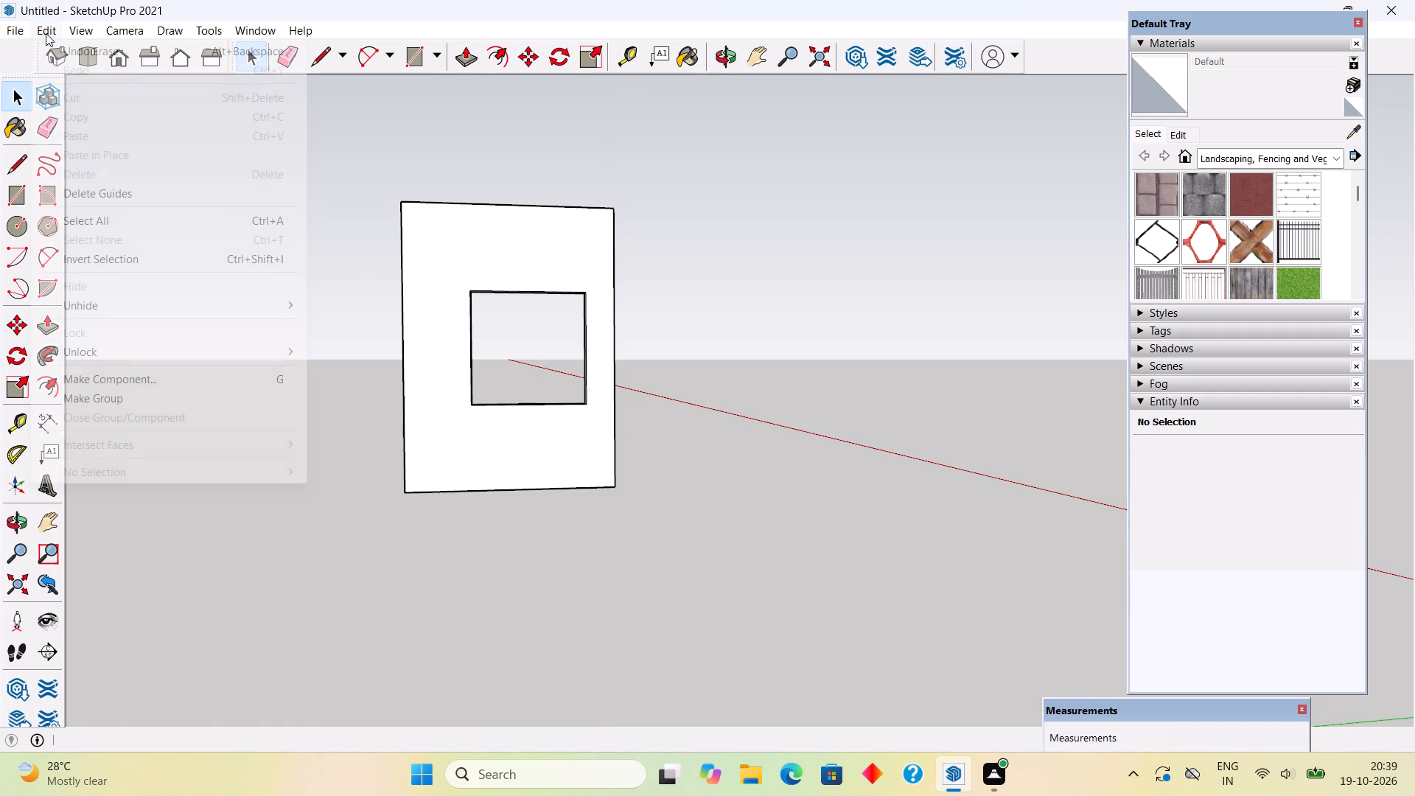
{"action": "left_click", "coordinate": [147, 303]}
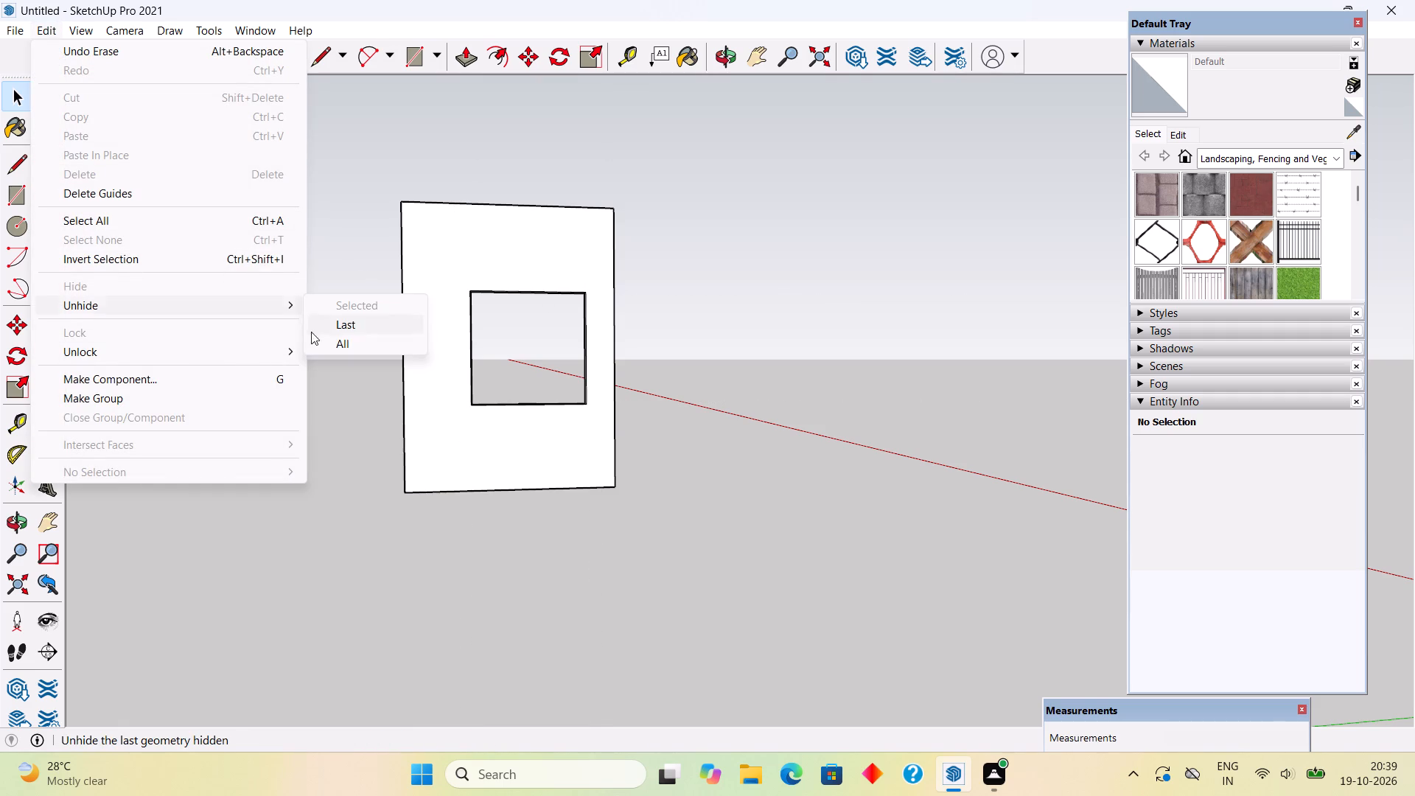
{"action": "left_click", "coordinate": [339, 338]}
{"action": "middle_click_drag", "start_coordinate": [375, 384], "coordinate": [548, 605]}
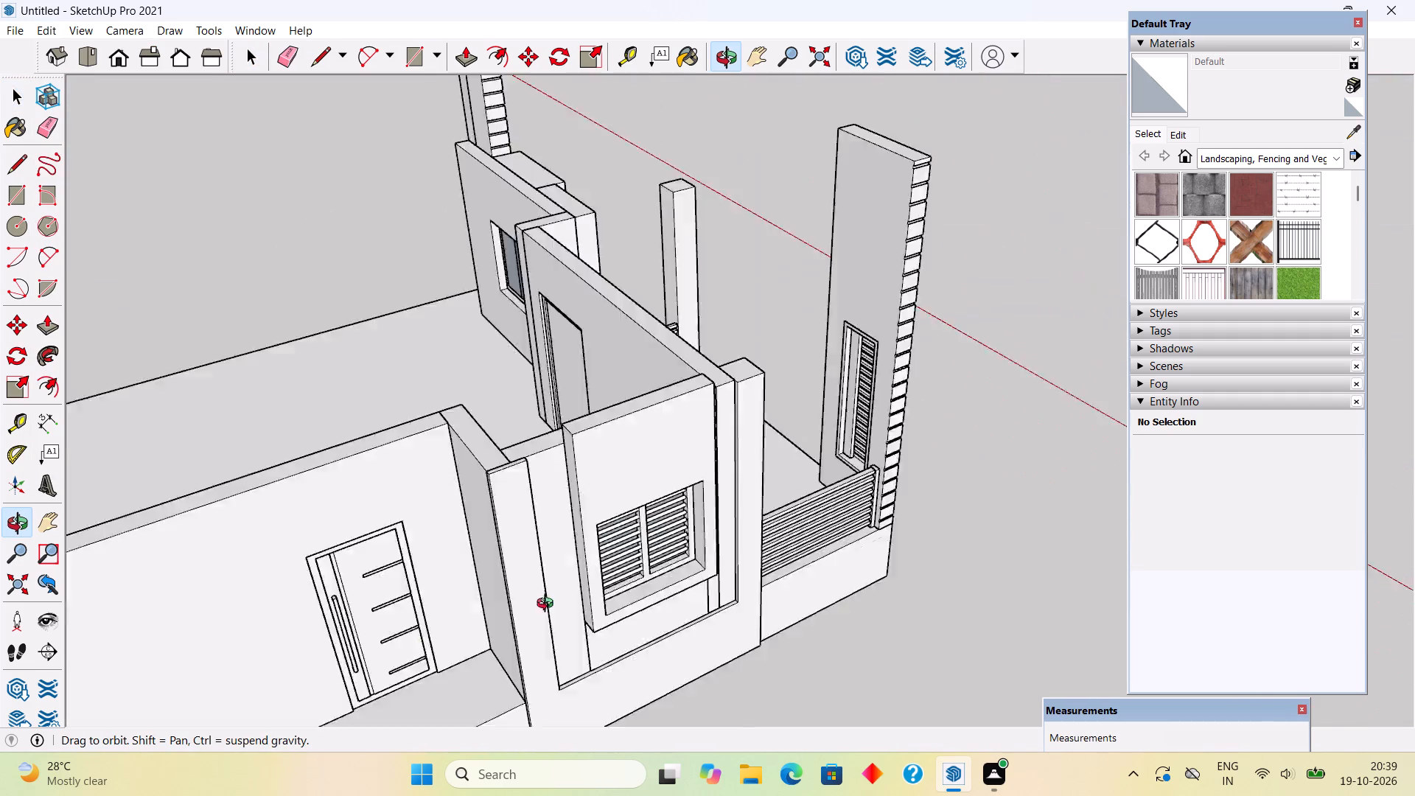
{"action": "middle_click_drag", "start_coordinate": [548, 605], "coordinate": [445, 419]}
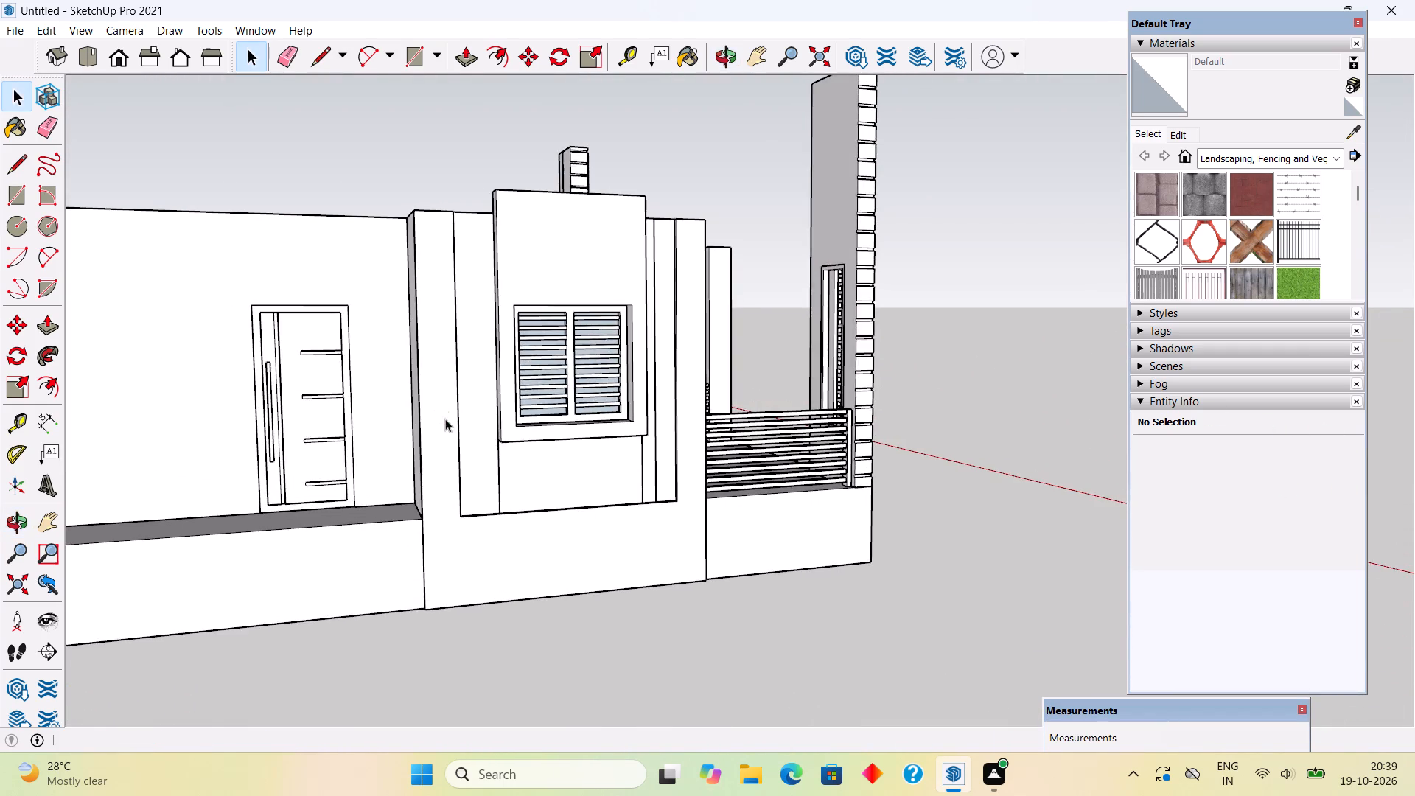
{"action": "scroll", "coordinate": [445, 419], "scroll_direction": "down", "scroll_amount": 4}
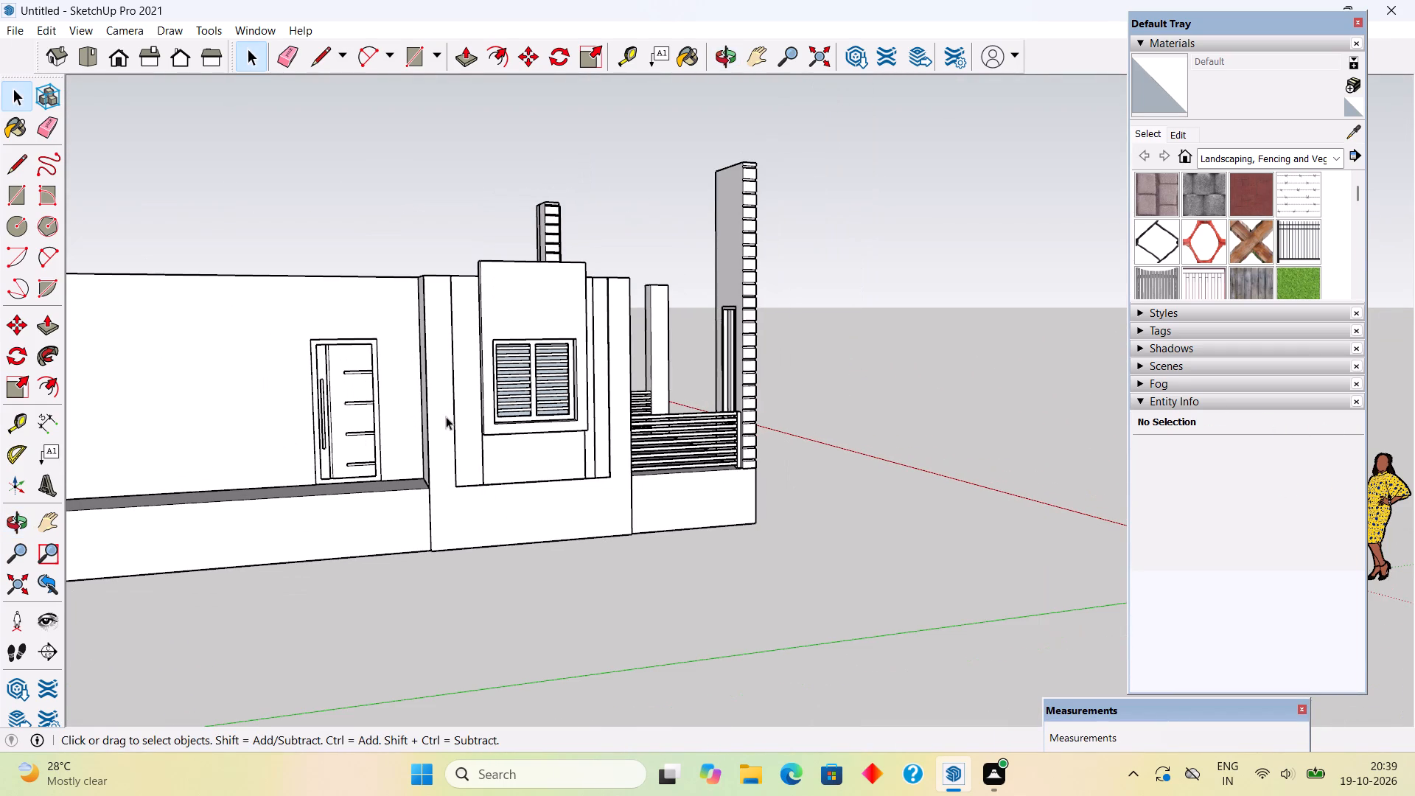
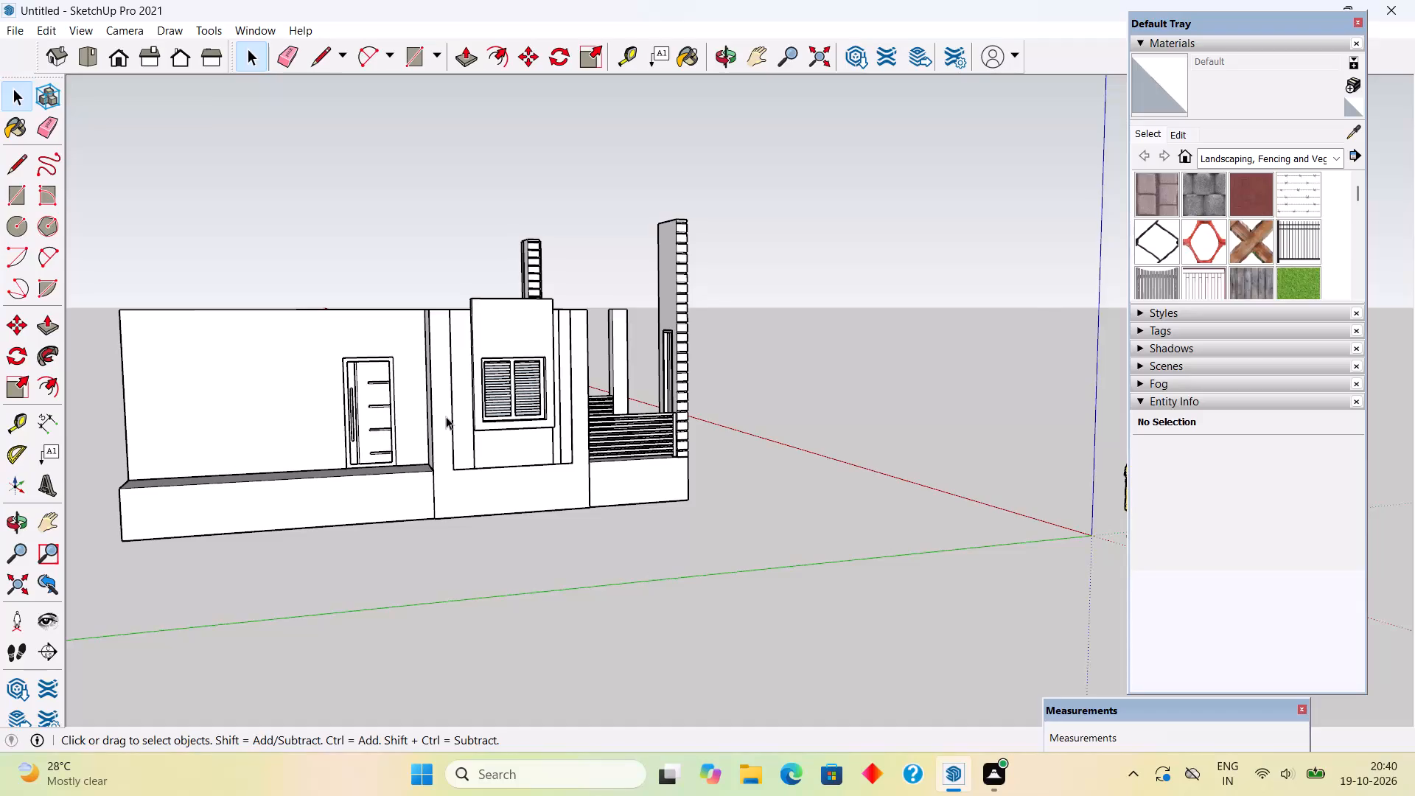
Place a vertical guide on the long wall 3' away from the handle-side edge of the door frame.
{"action": "scroll", "coordinate": [446, 416], "scroll_direction": "down", "scroll_amount": 2}
{"action": "middle_click_drag", "start_coordinate": [489, 423], "coordinate": [829, 406]}
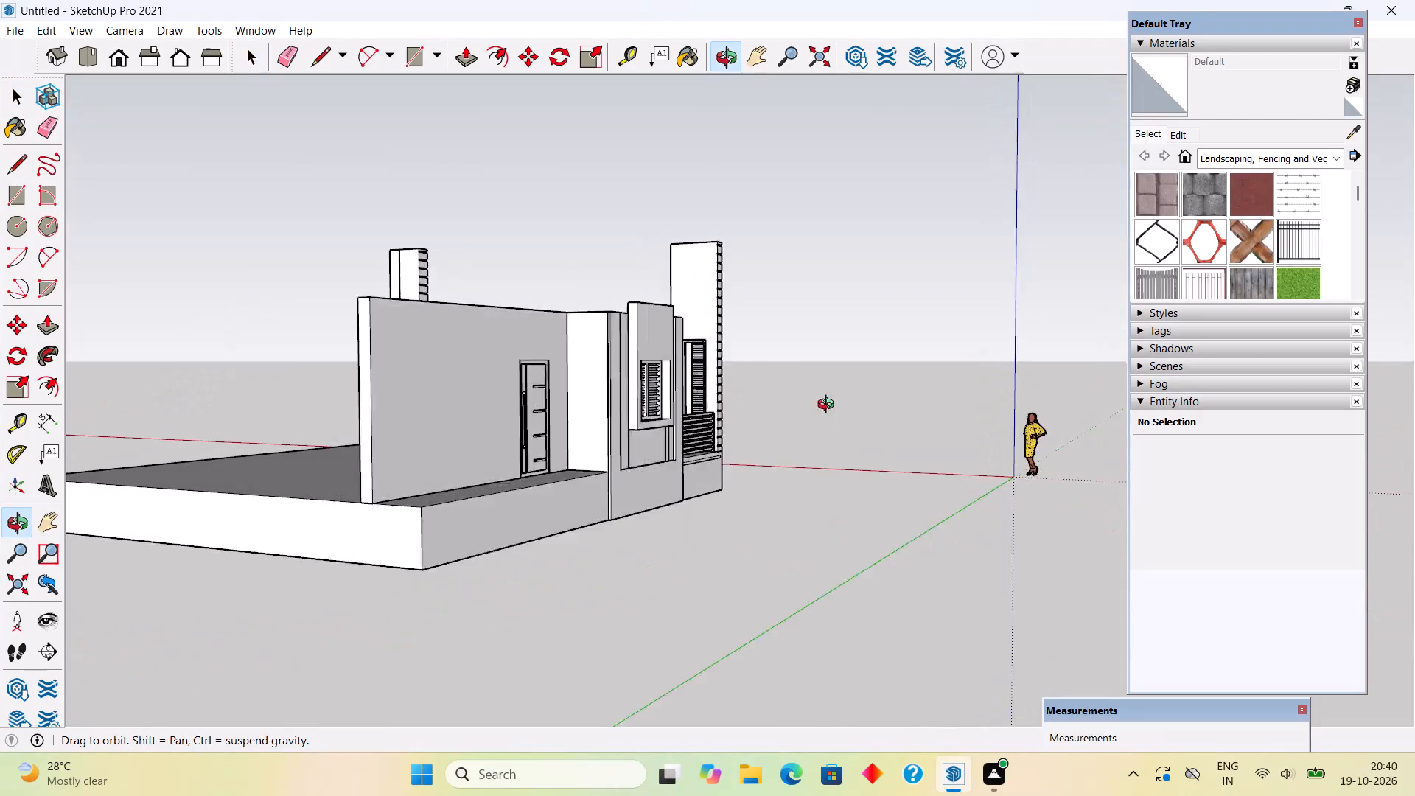
{"action": "middle_click_drag", "start_coordinate": [829, 406], "coordinate": [660, 442]}
{"action": "scroll", "coordinate": [584, 450], "scroll_direction": "up", "scroll_amount": 1}
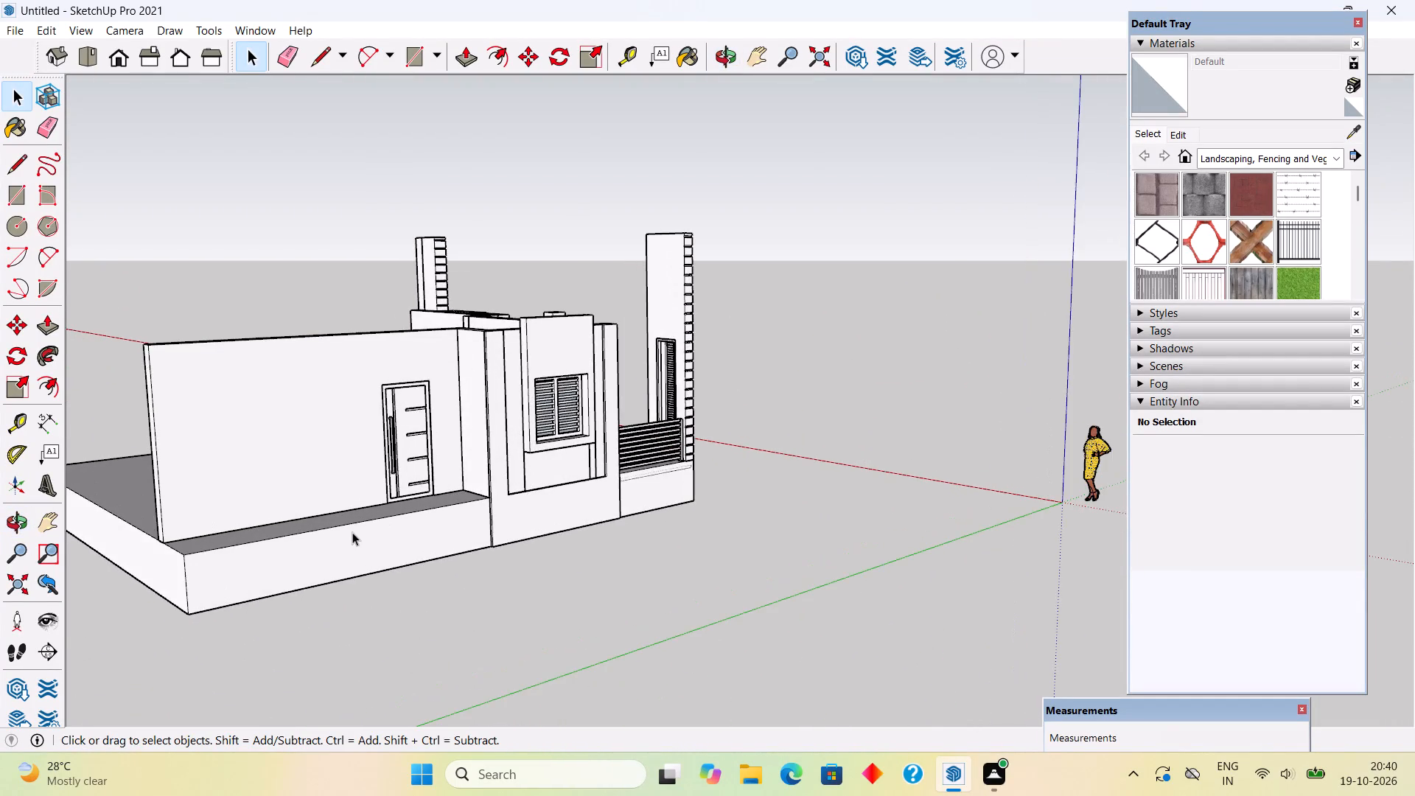
{"action": "scroll", "coordinate": [352, 532], "scroll_direction": "up", "scroll_amount": 4}
{"action": "middle_click_drag", "start_coordinate": [455, 455], "coordinate": [38, 454]}
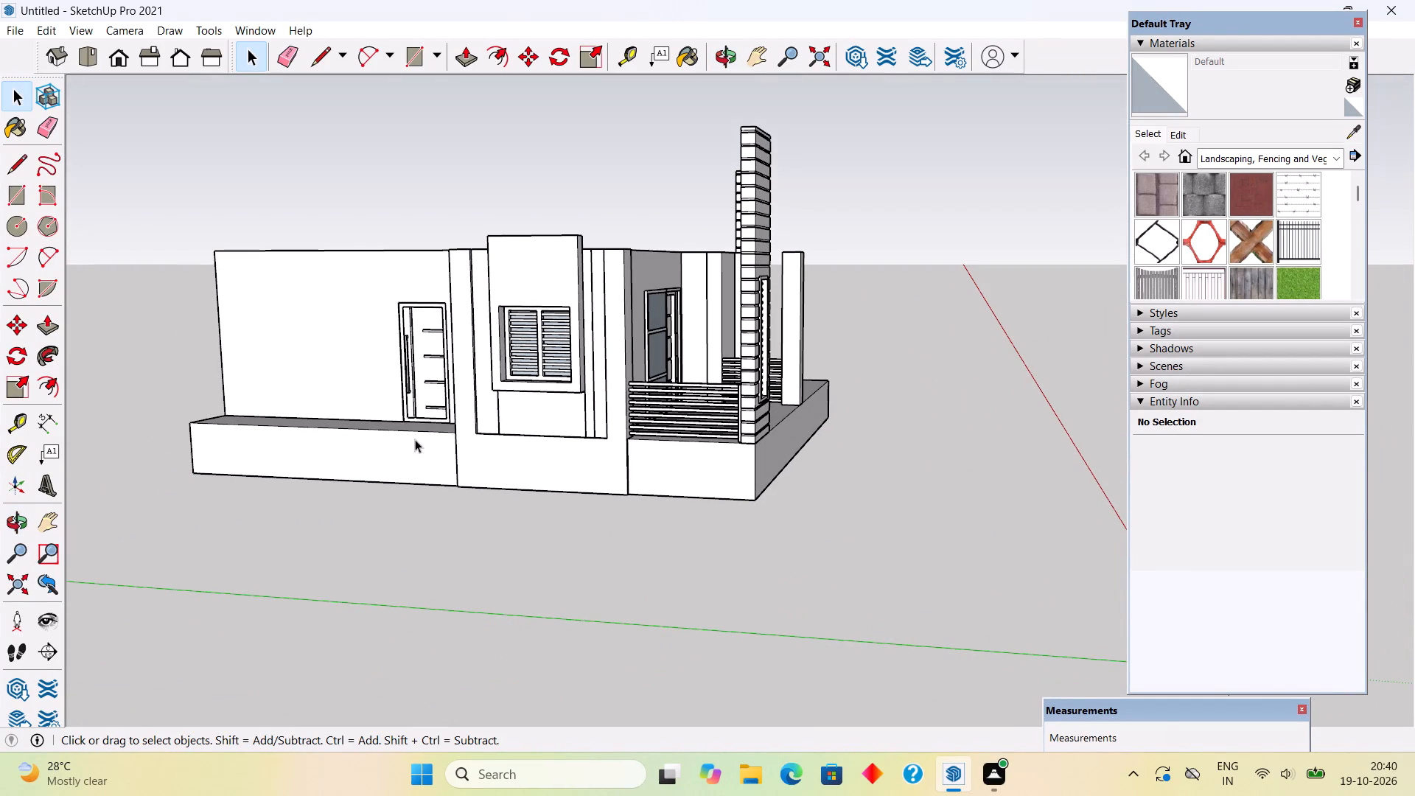
{"action": "middle_click_drag", "start_coordinate": [424, 439], "coordinate": [467, 436]}
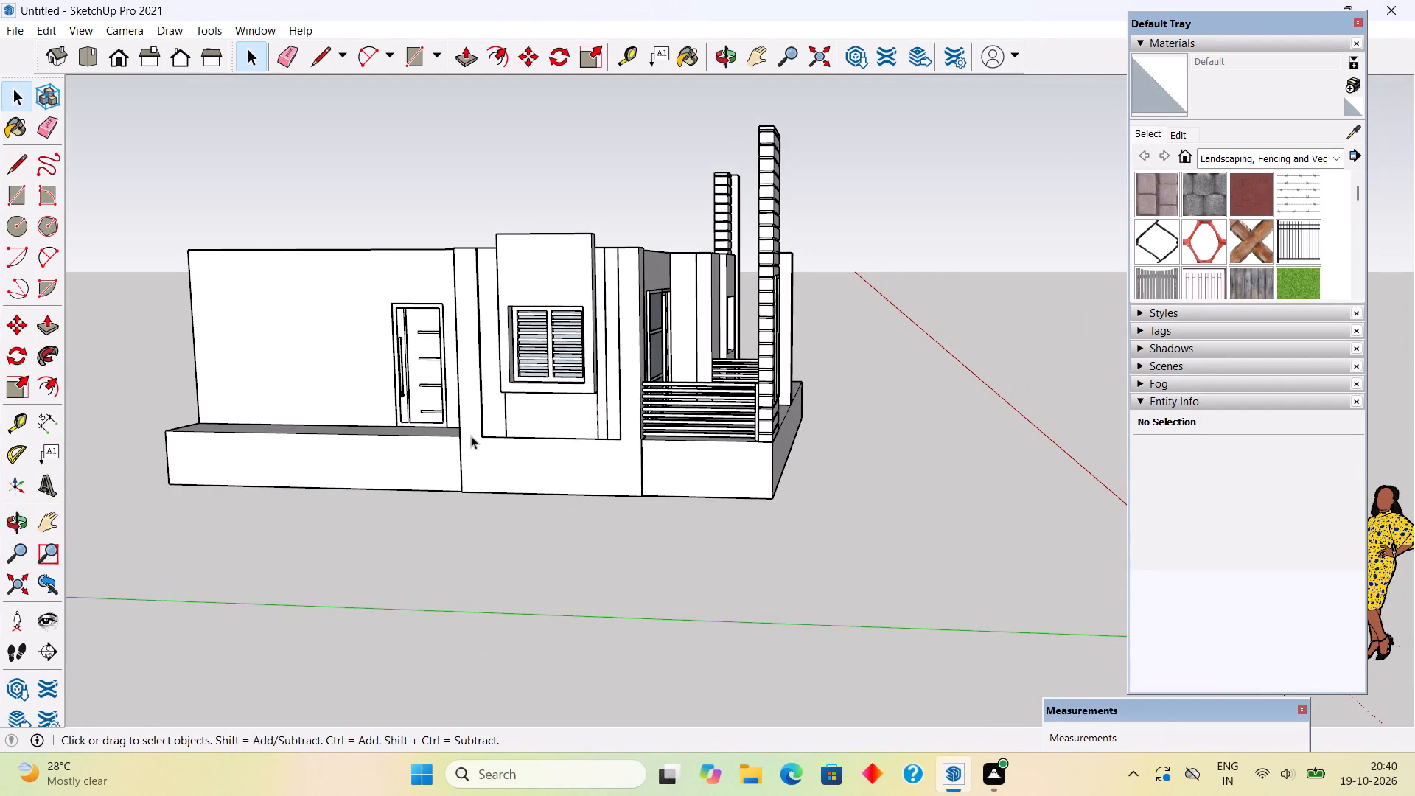
{"action": "scroll", "coordinate": [359, 419], "scroll_direction": "down", "scroll_amount": 4}
{"action": "scroll", "coordinate": [219, 438], "scroll_direction": "up", "scroll_amount": 5}
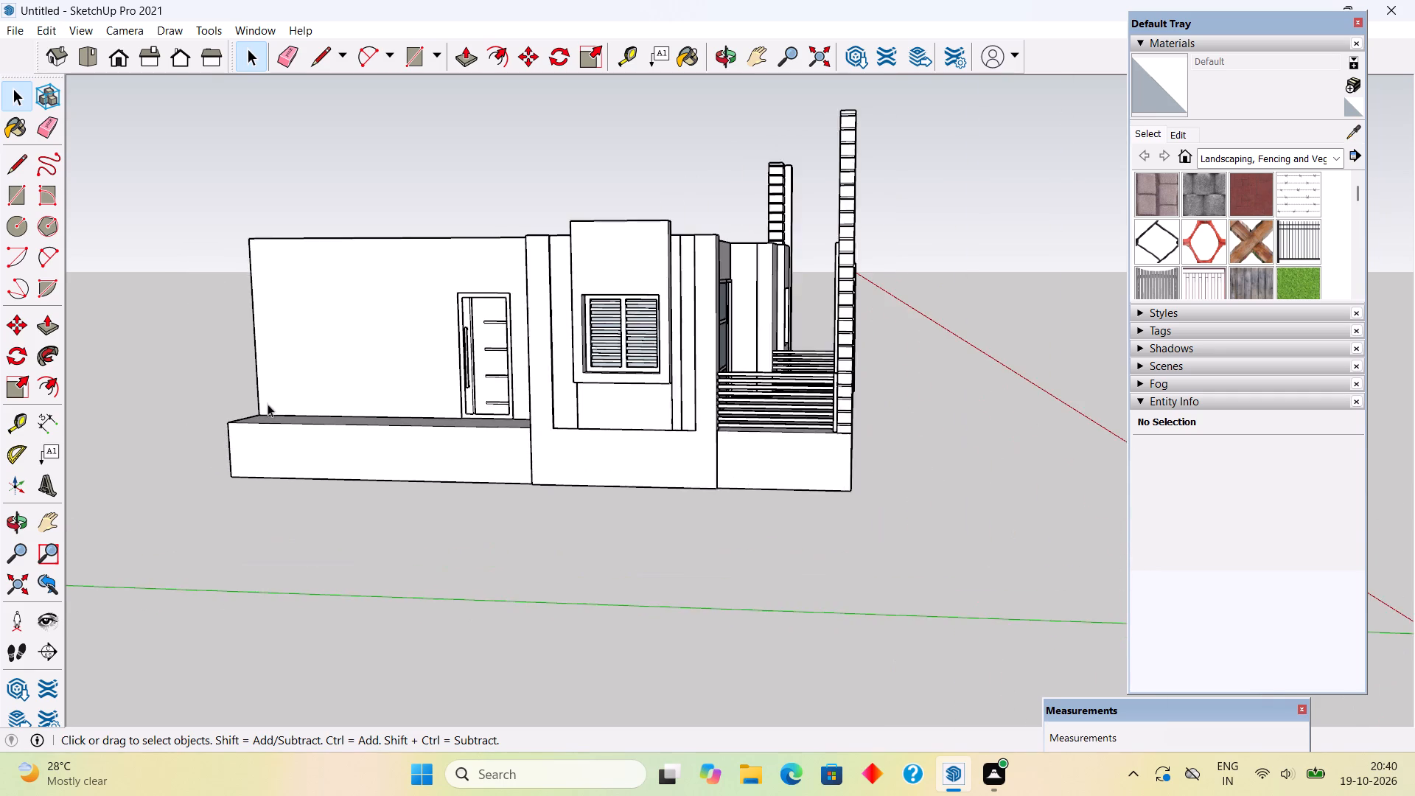
{"action": "middle_click_drag", "start_coordinate": [316, 412], "coordinate": [531, 418]}
{"action": "scroll", "coordinate": [510, 385], "scroll_direction": "up", "scroll_amount": 5}
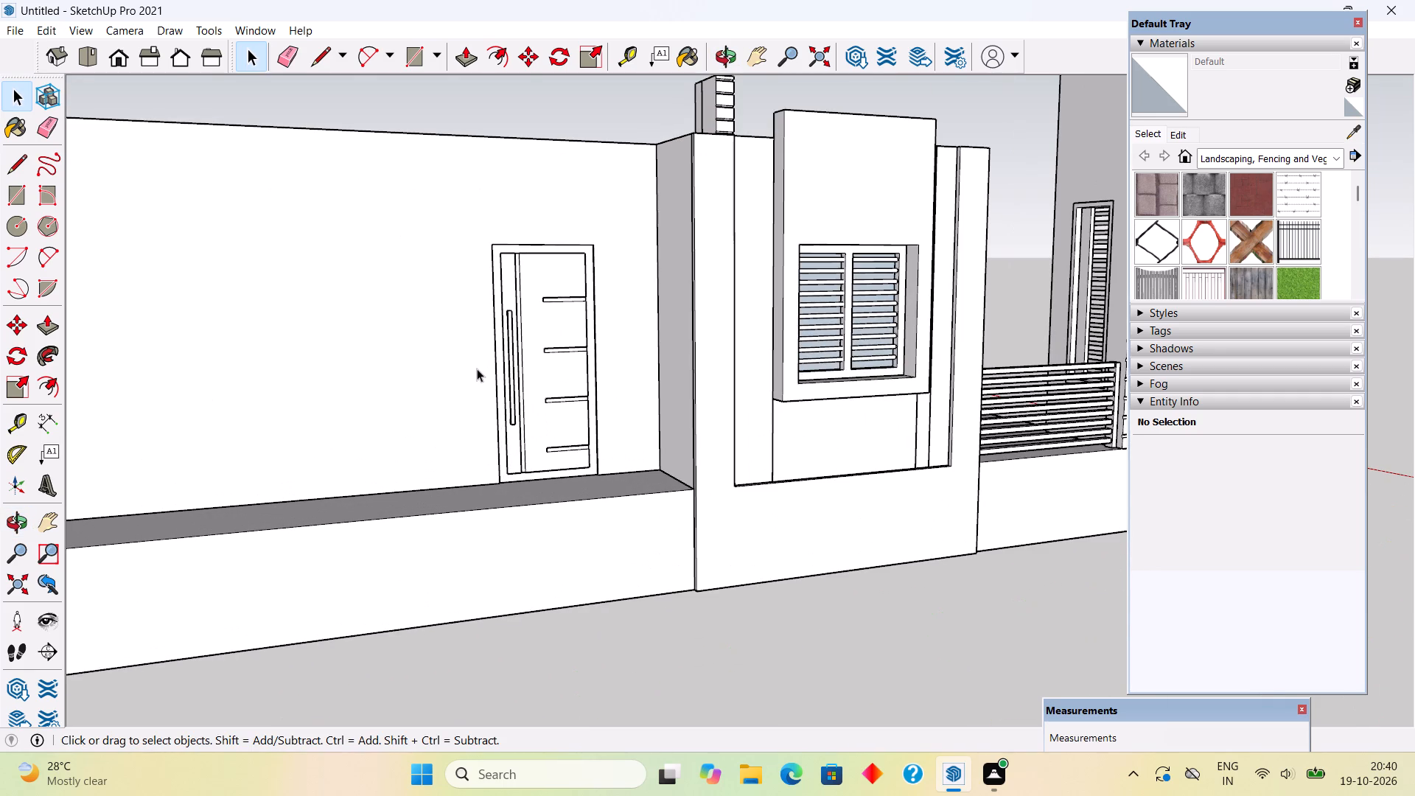
{"action": "key", "text": "t"}
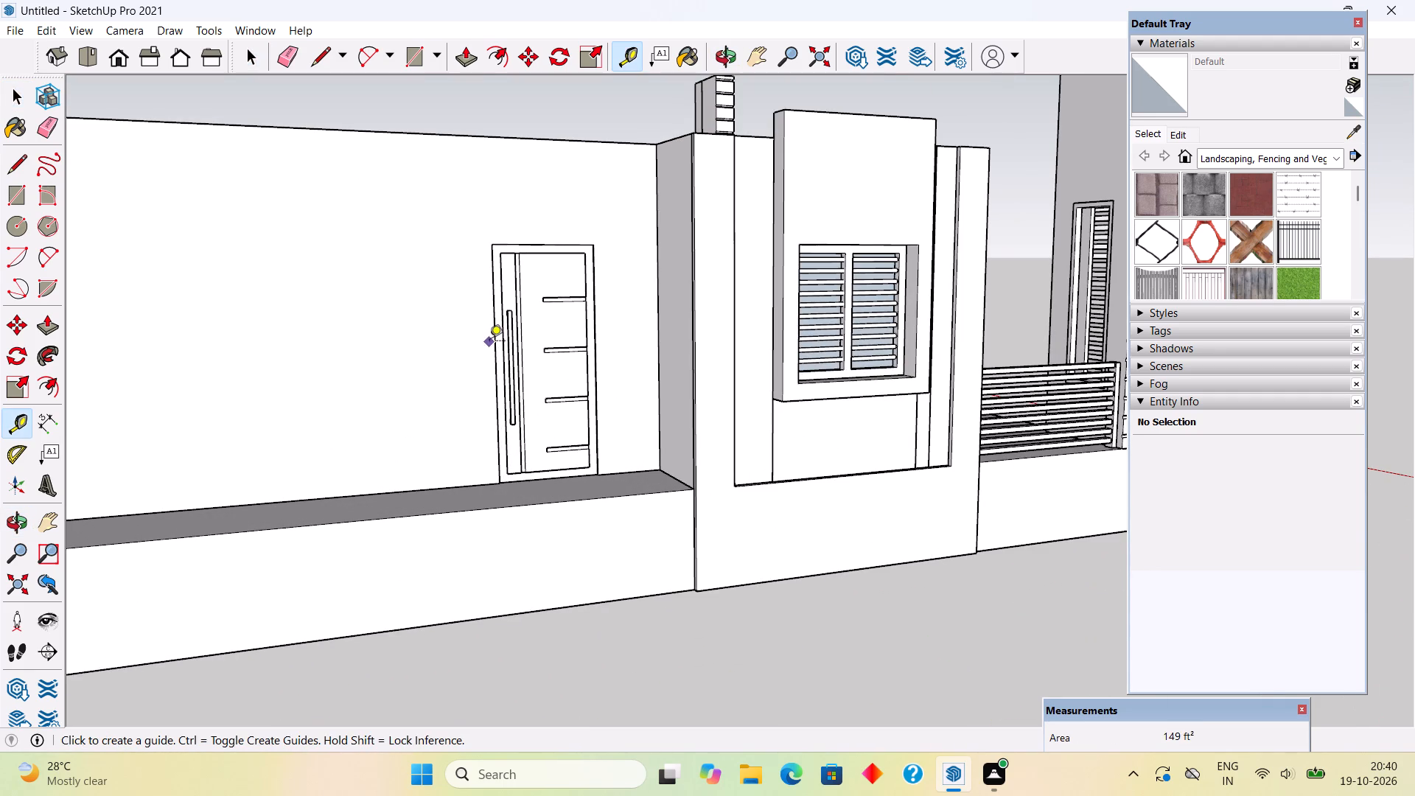
{"action": "left_click", "coordinate": [490, 329]}
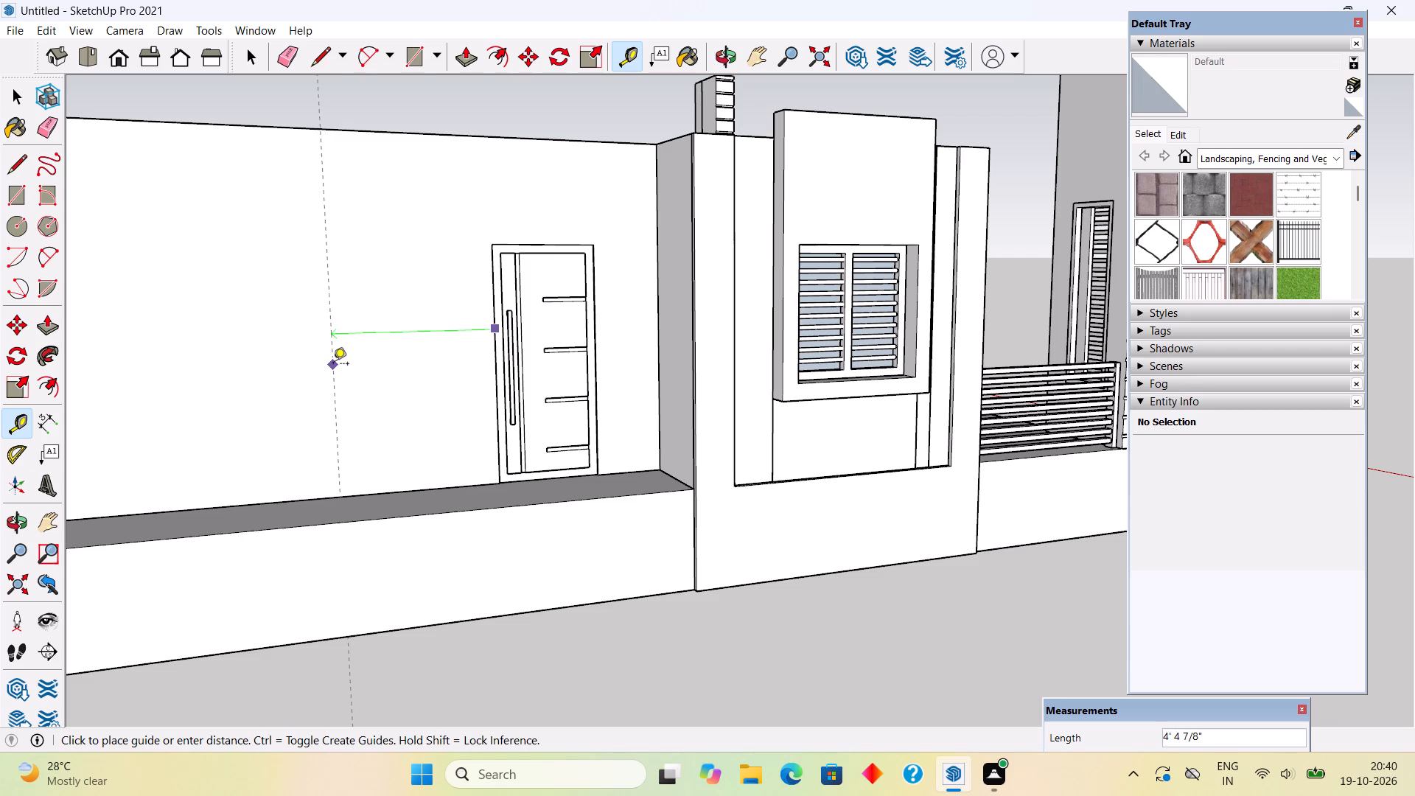
{"action": "type", "text": "3'"}
{"action": "key", "text": "Return"}
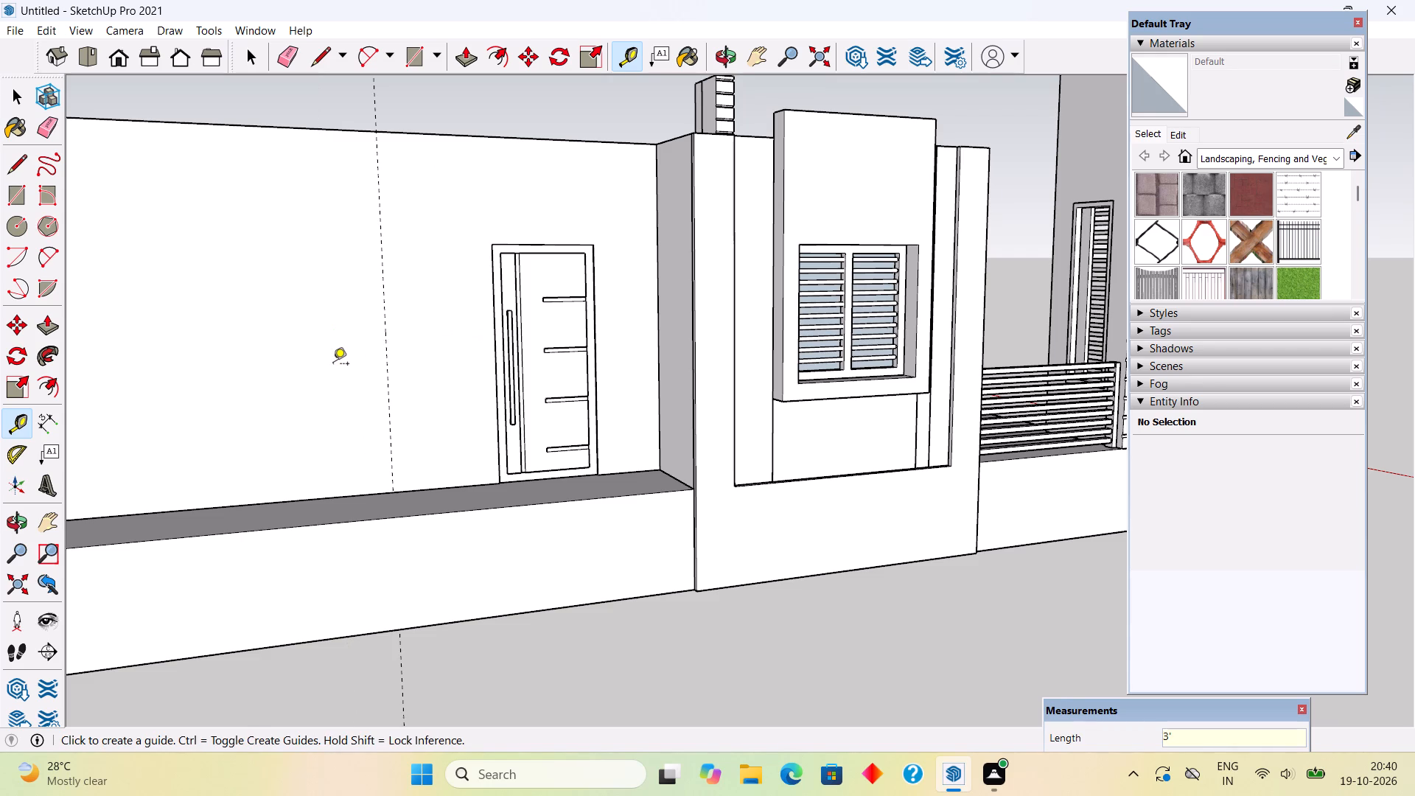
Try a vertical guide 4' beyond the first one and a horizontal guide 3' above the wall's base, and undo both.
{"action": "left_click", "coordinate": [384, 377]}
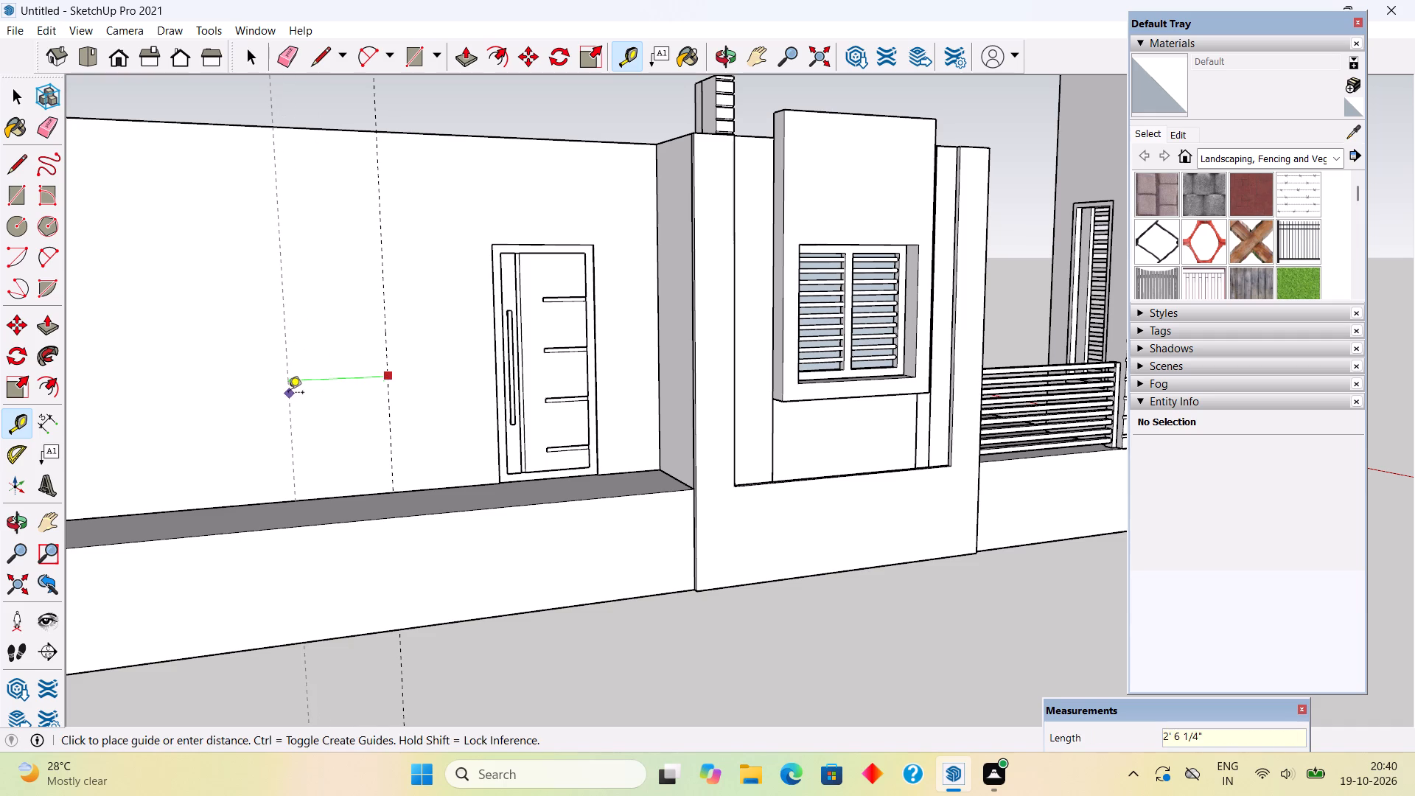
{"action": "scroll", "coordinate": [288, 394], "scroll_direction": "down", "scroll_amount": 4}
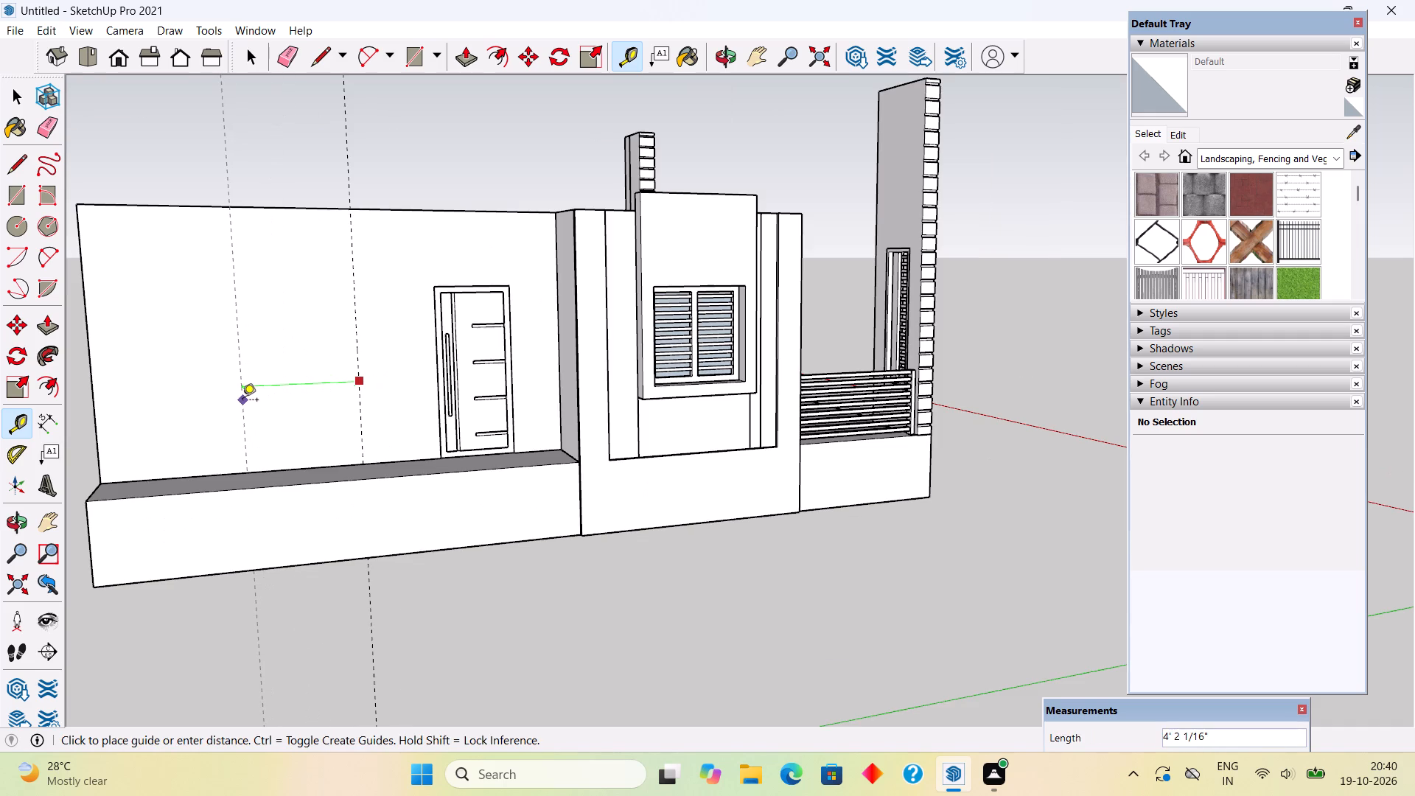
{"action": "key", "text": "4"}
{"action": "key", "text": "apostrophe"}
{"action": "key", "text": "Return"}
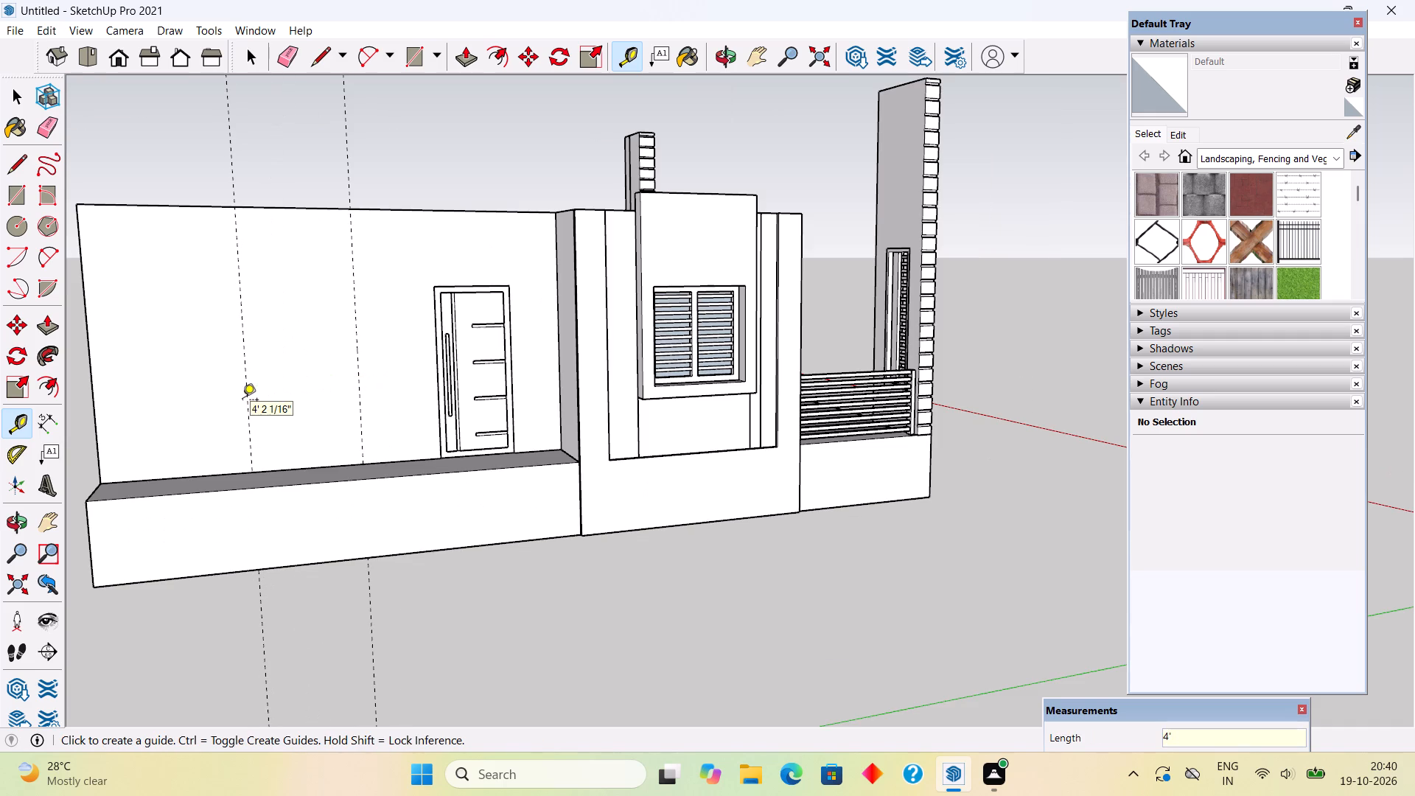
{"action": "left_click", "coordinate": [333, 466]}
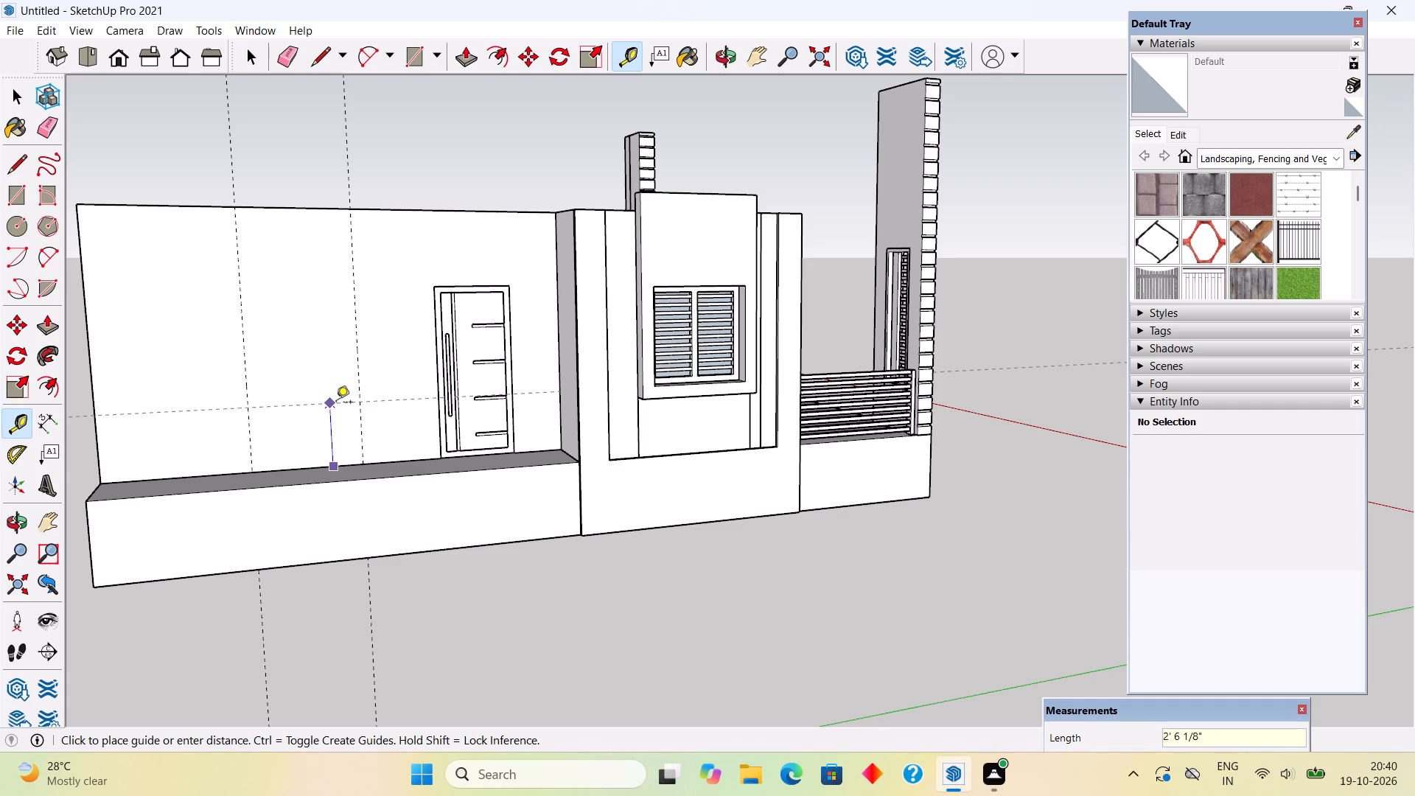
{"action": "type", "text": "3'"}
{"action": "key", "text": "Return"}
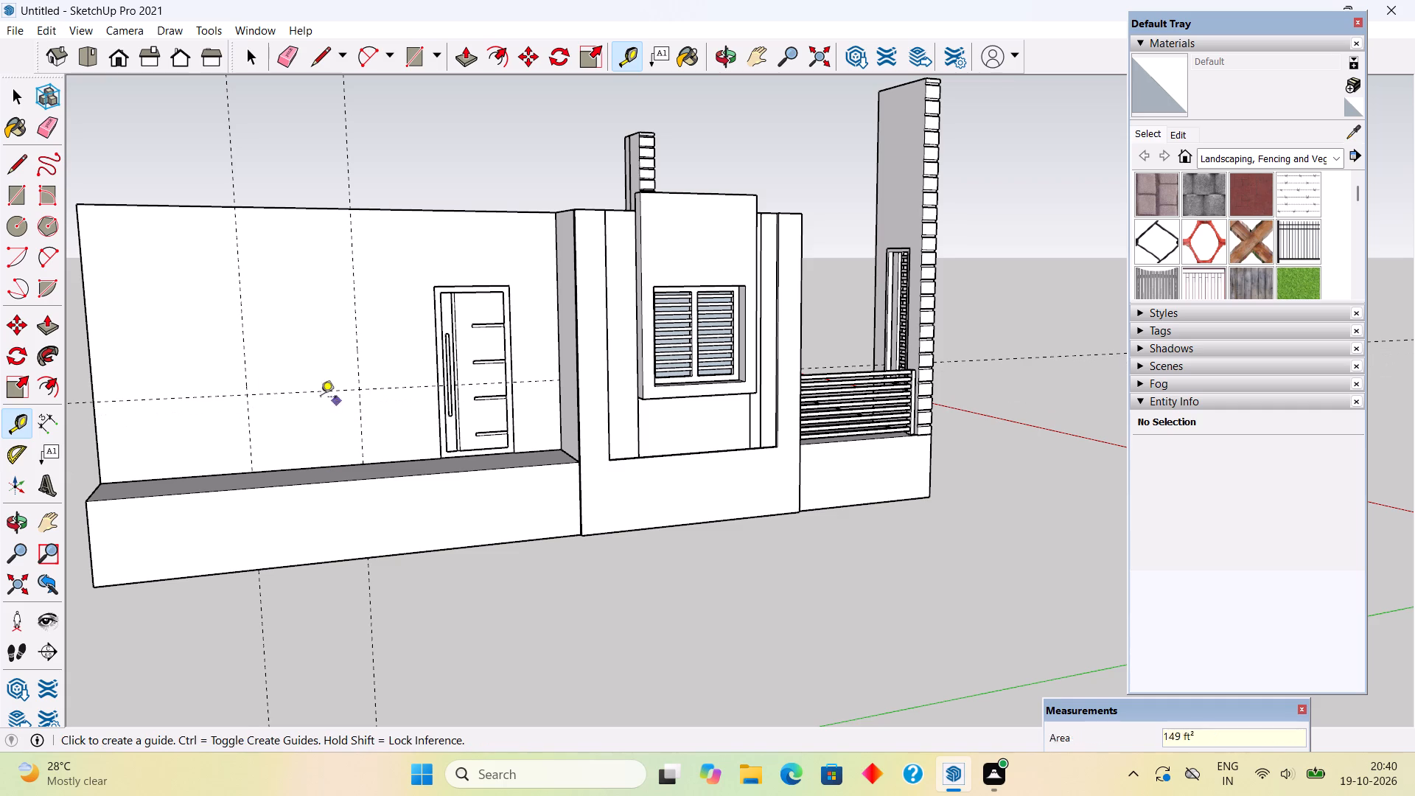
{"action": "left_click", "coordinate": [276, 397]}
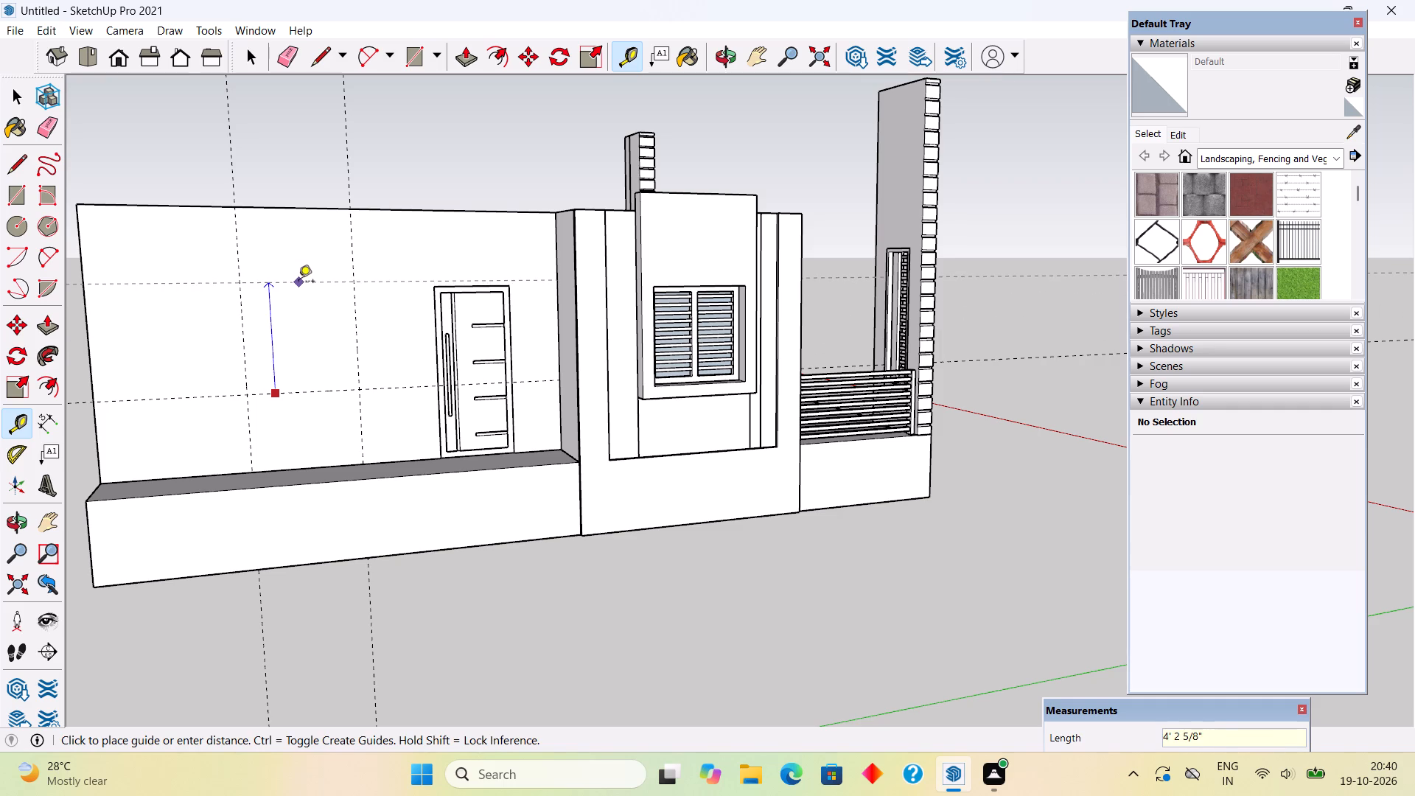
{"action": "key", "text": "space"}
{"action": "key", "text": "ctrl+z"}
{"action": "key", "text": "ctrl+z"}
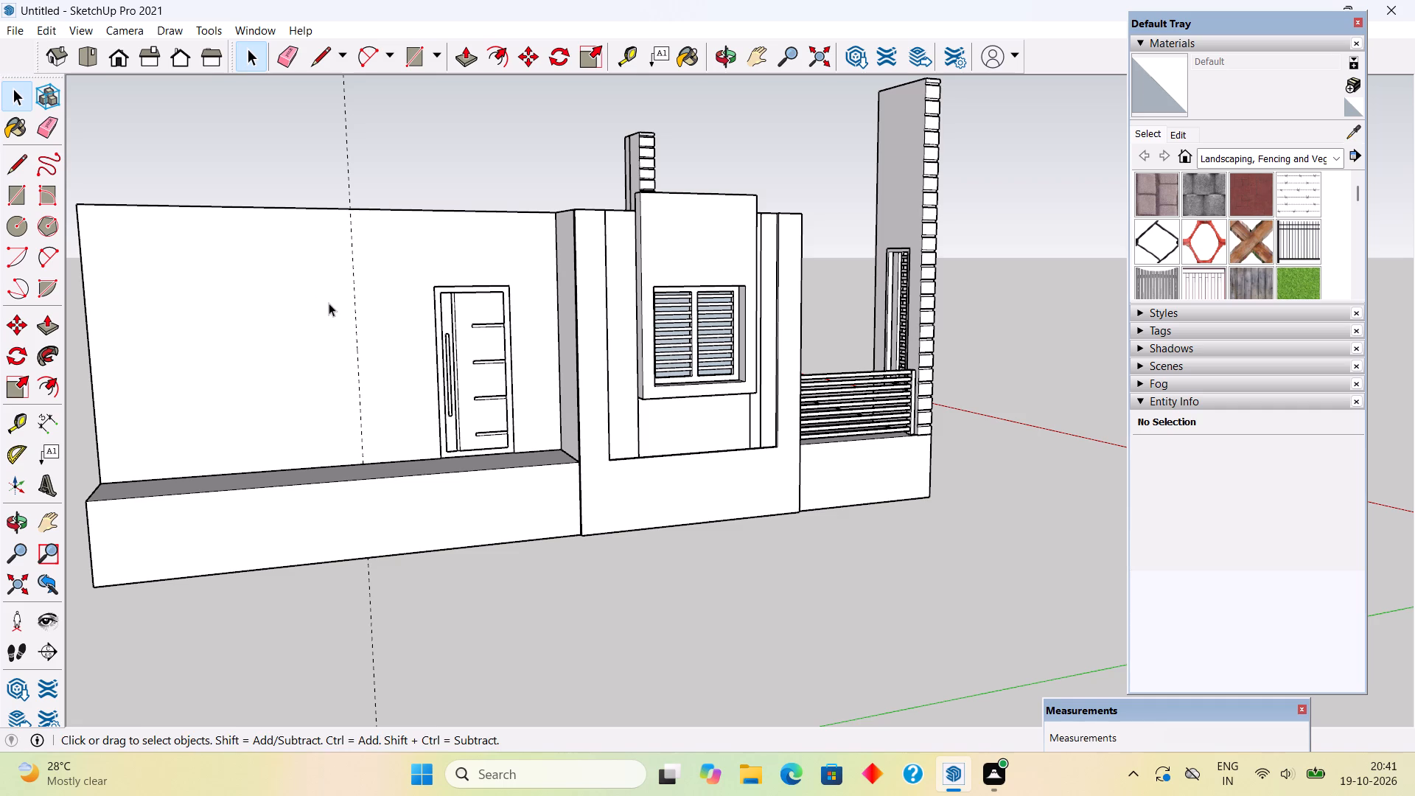
Place a second vertical guide 4' 8" from the first one, on the side away from the door.
{"action": "key", "text": "t"}
{"action": "left_click", "coordinate": [359, 349]}
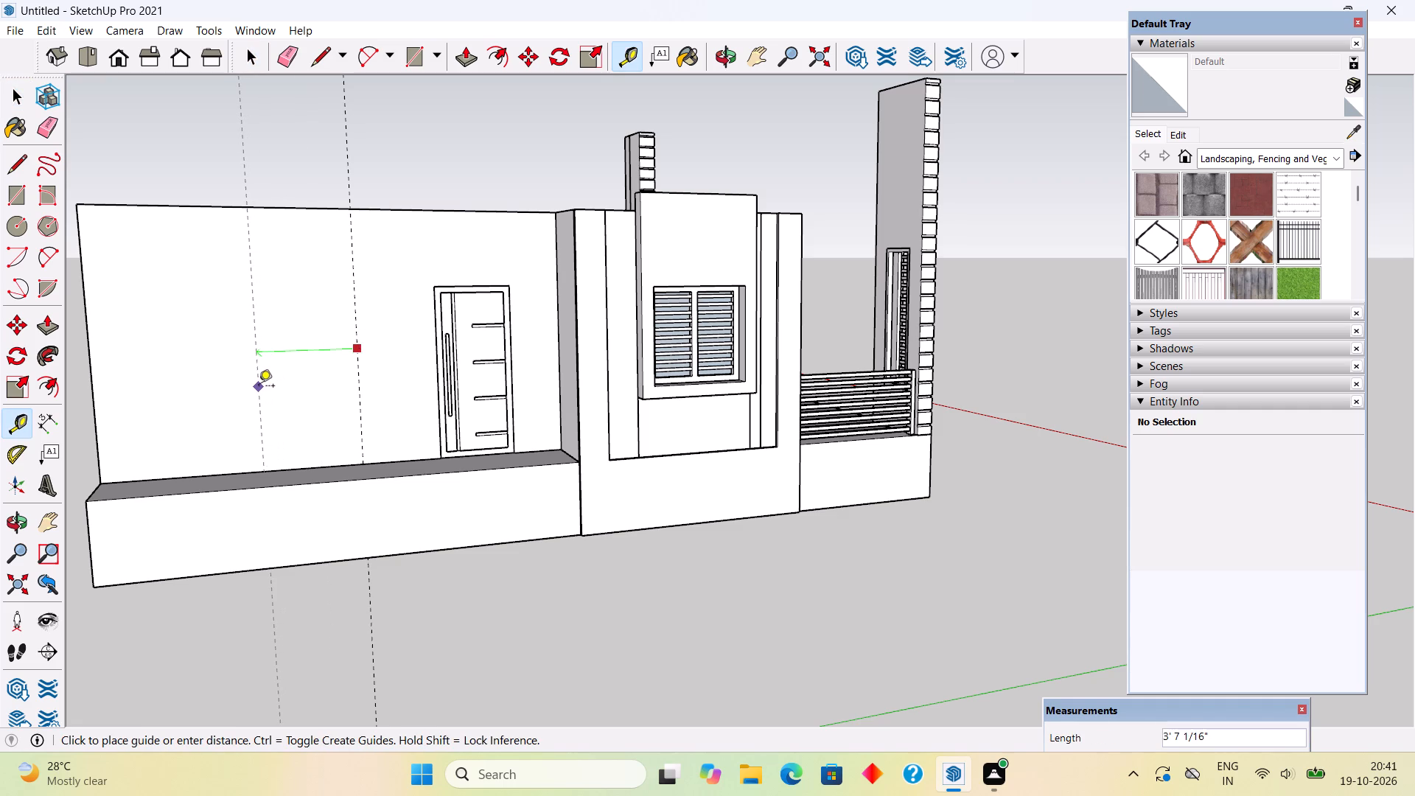
{"action": "key", "text": "4"}
{"action": "key", "text": "apostrophe"}
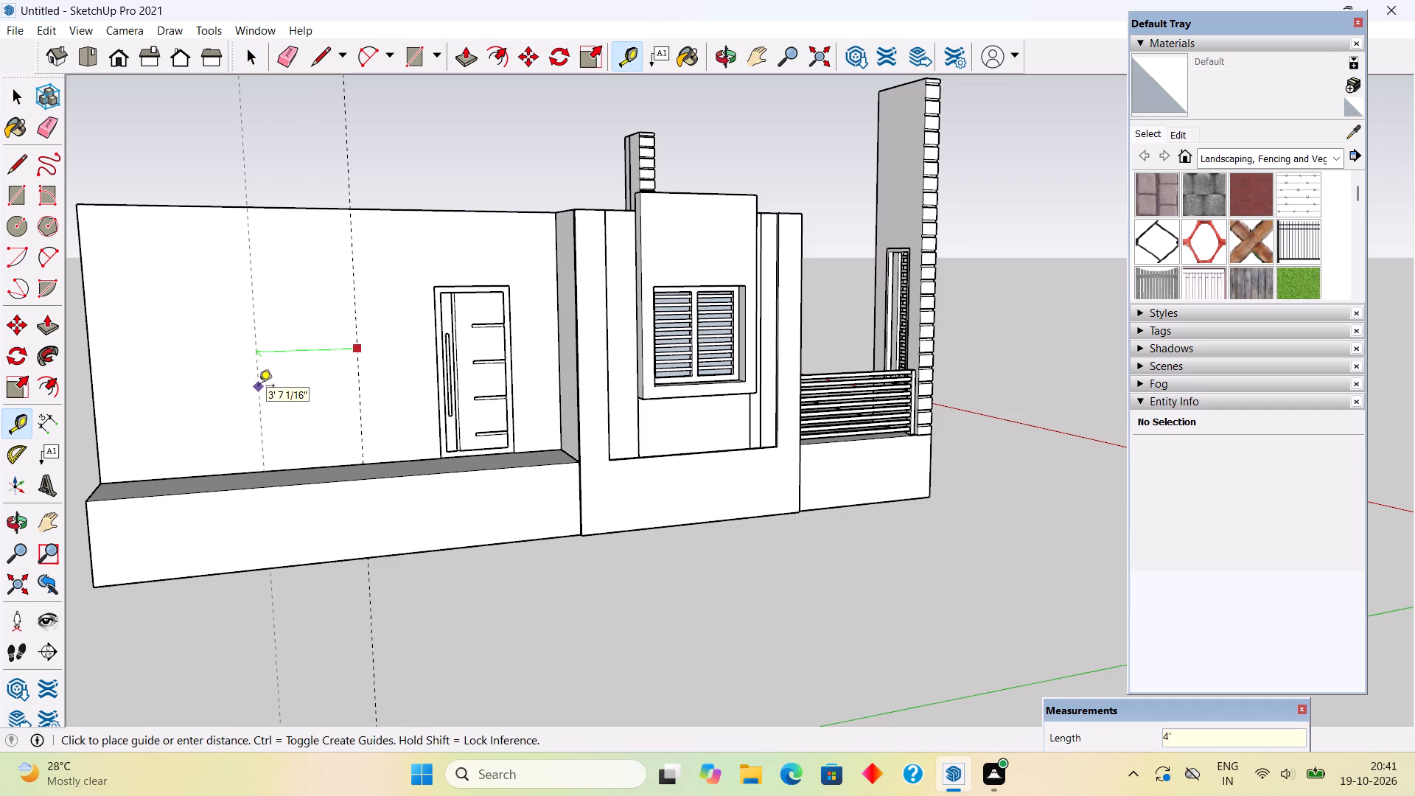
{"action": "type", "text": "8\""}
{"action": "key", "text": "Return"}
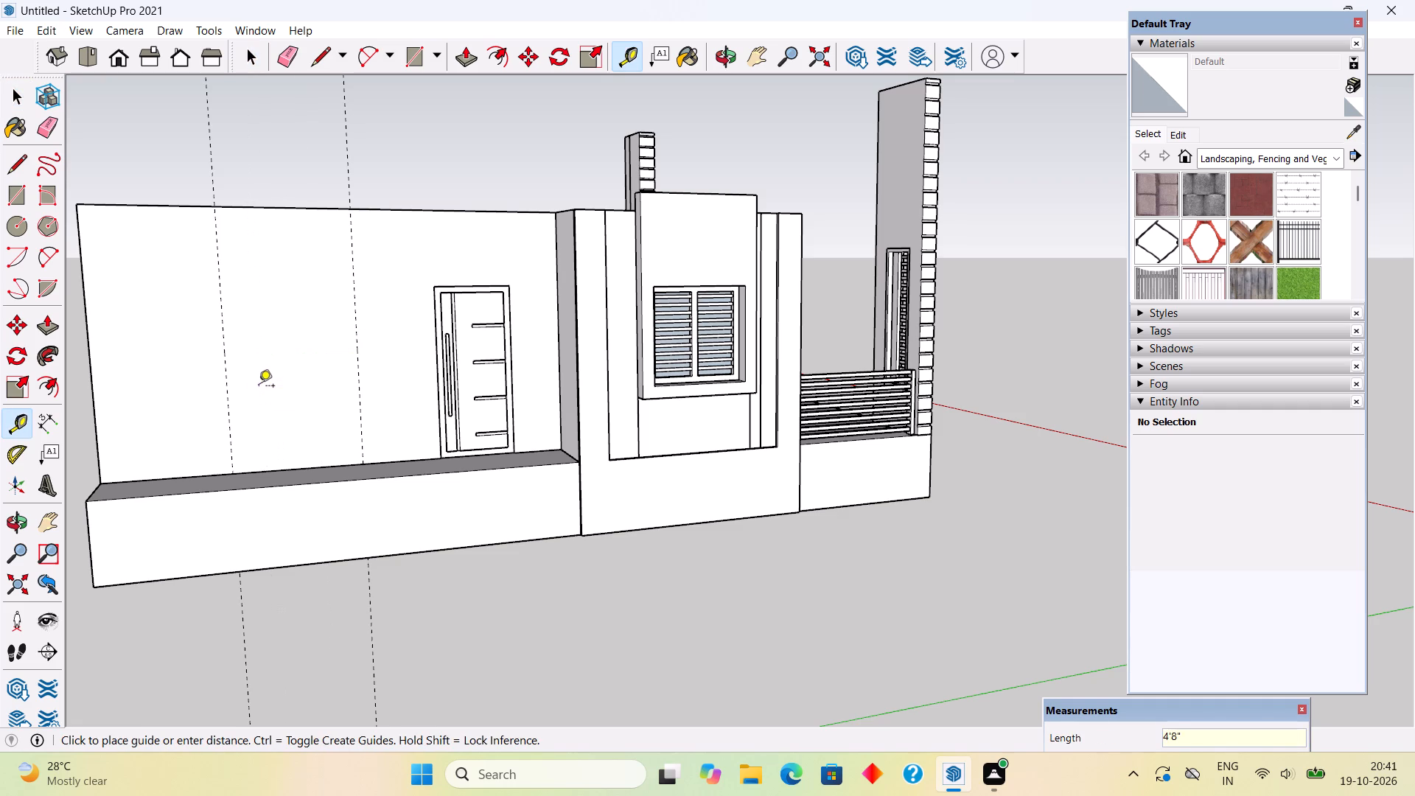
Place two horizontal guides on the wall, 7' and 3' above its base edge.
{"action": "left_click", "coordinate": [300, 467]}
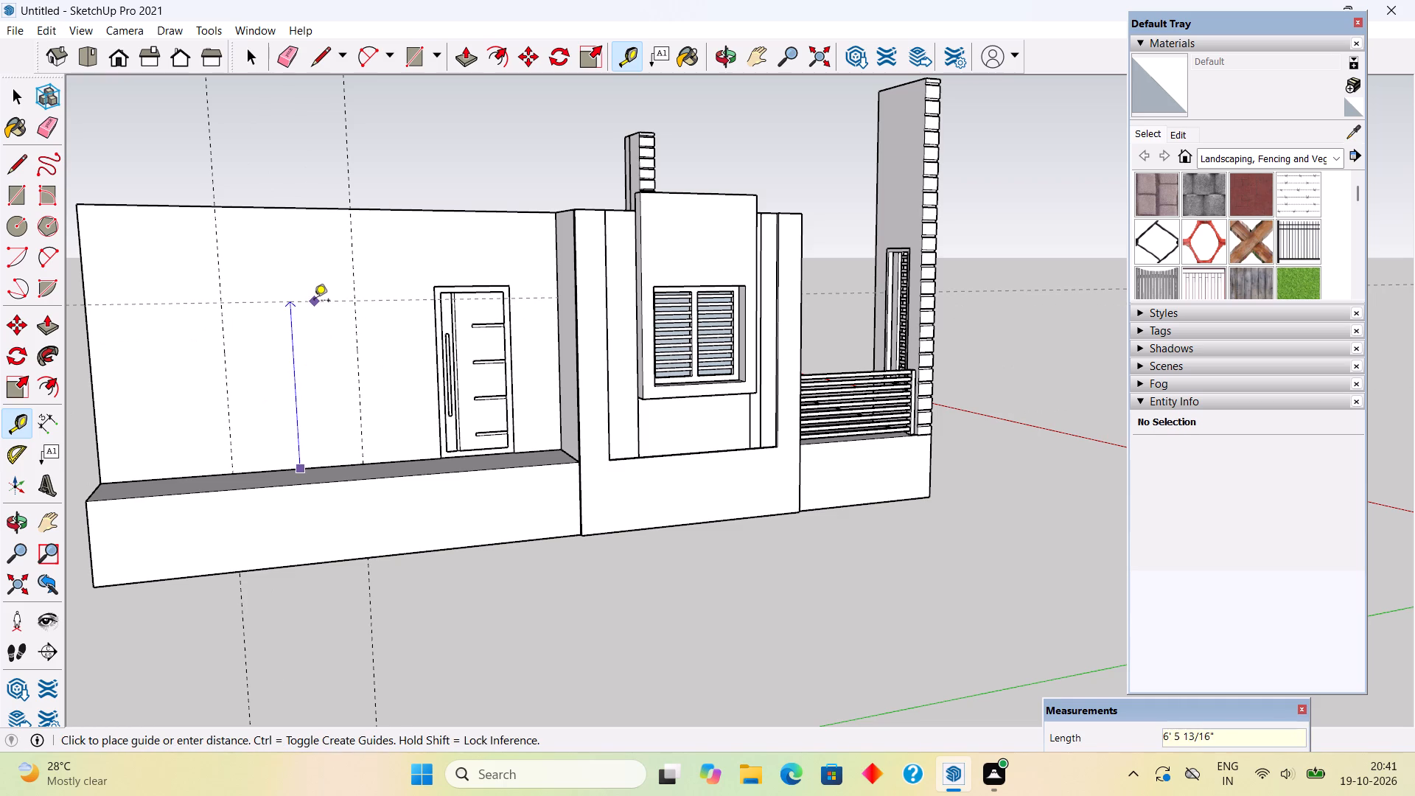
{"action": "type", "text": "7'"}
{"action": "key", "text": "Return"}
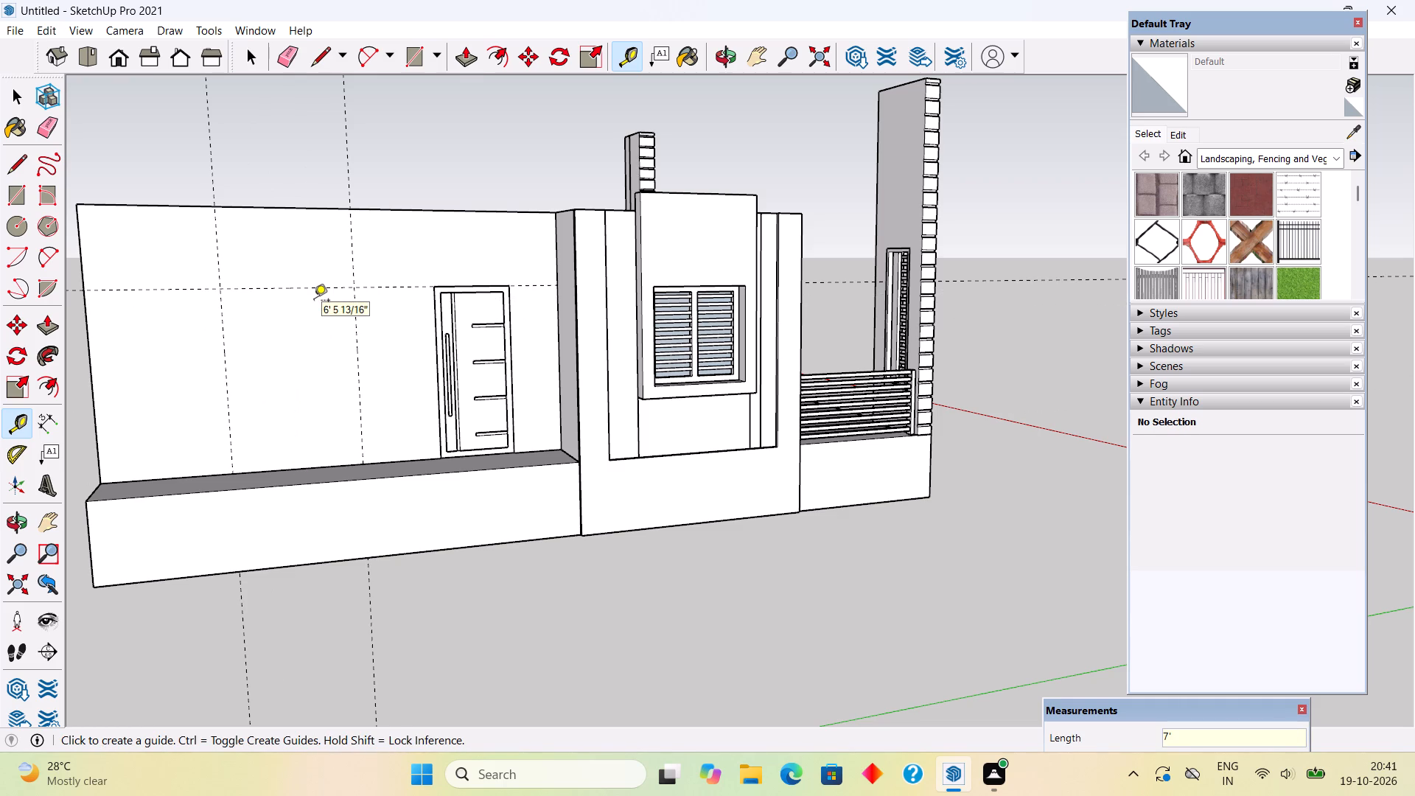
{"action": "left_click", "coordinate": [338, 467]}
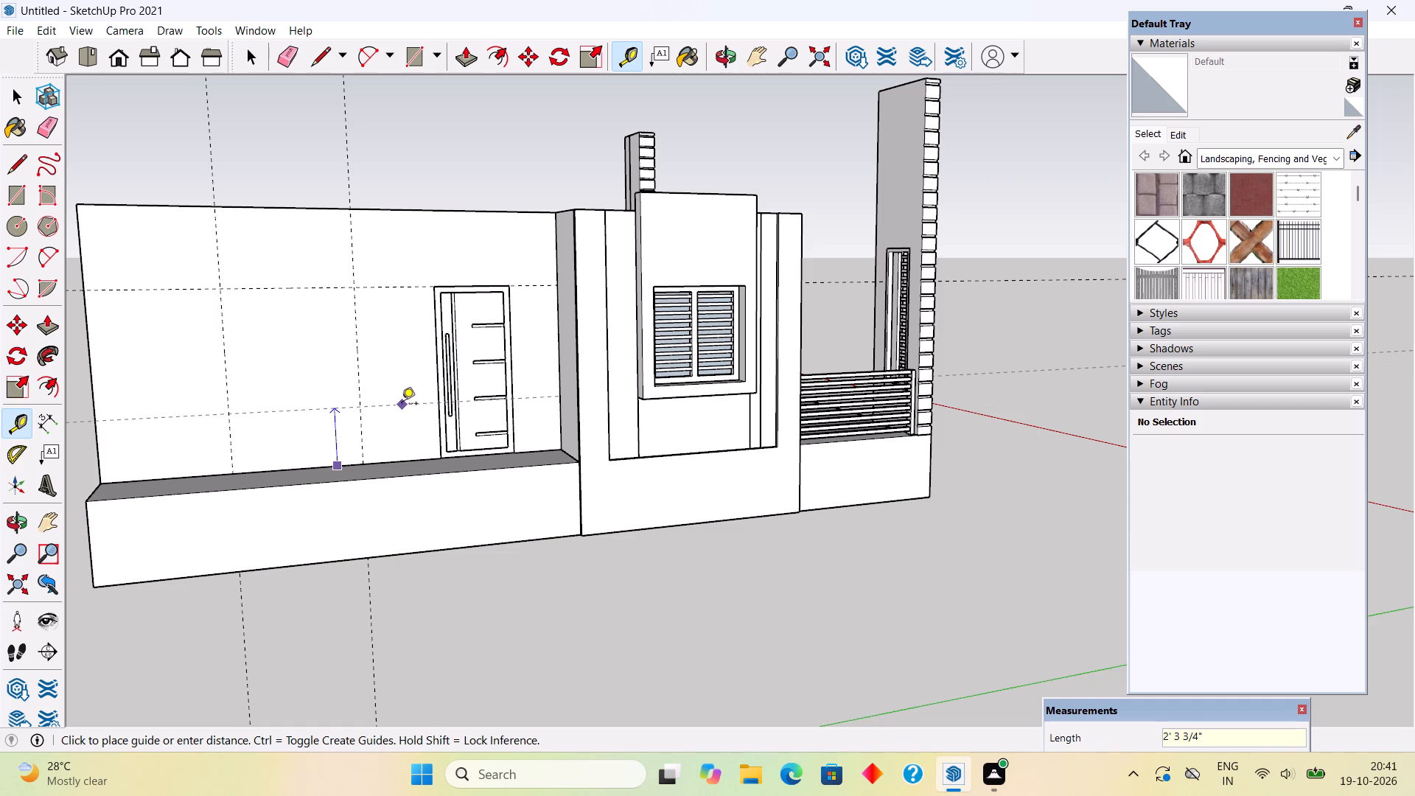
{"action": "type", "text": "3'"}
{"action": "key", "text": "Return"}
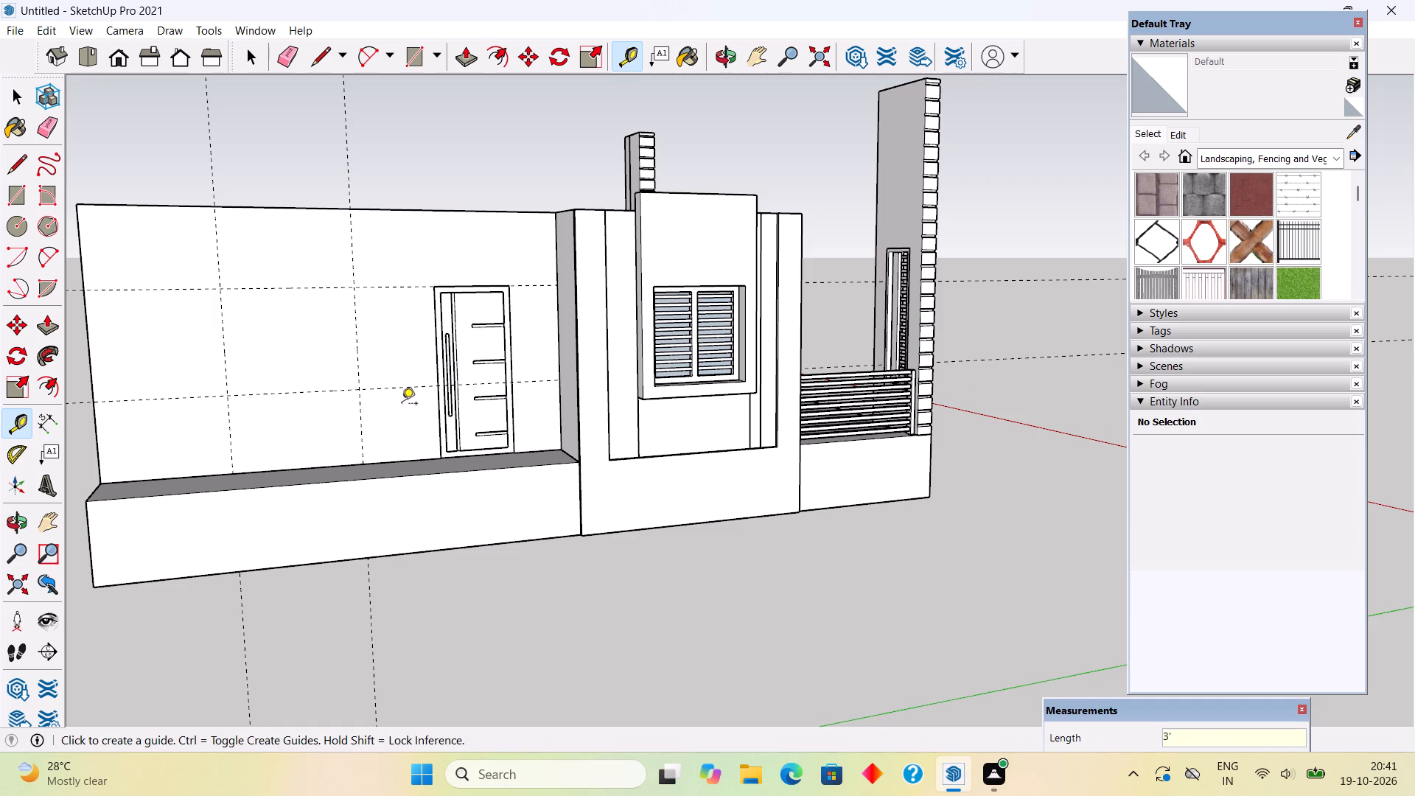
Inside the wall group, draw a 4' 8" by 4' rectangle between the guides and push it in 9" to cut a window opening.
{"action": "key", "text": "space"}
{"action": "triple_click", "coordinate": [254, 346]}
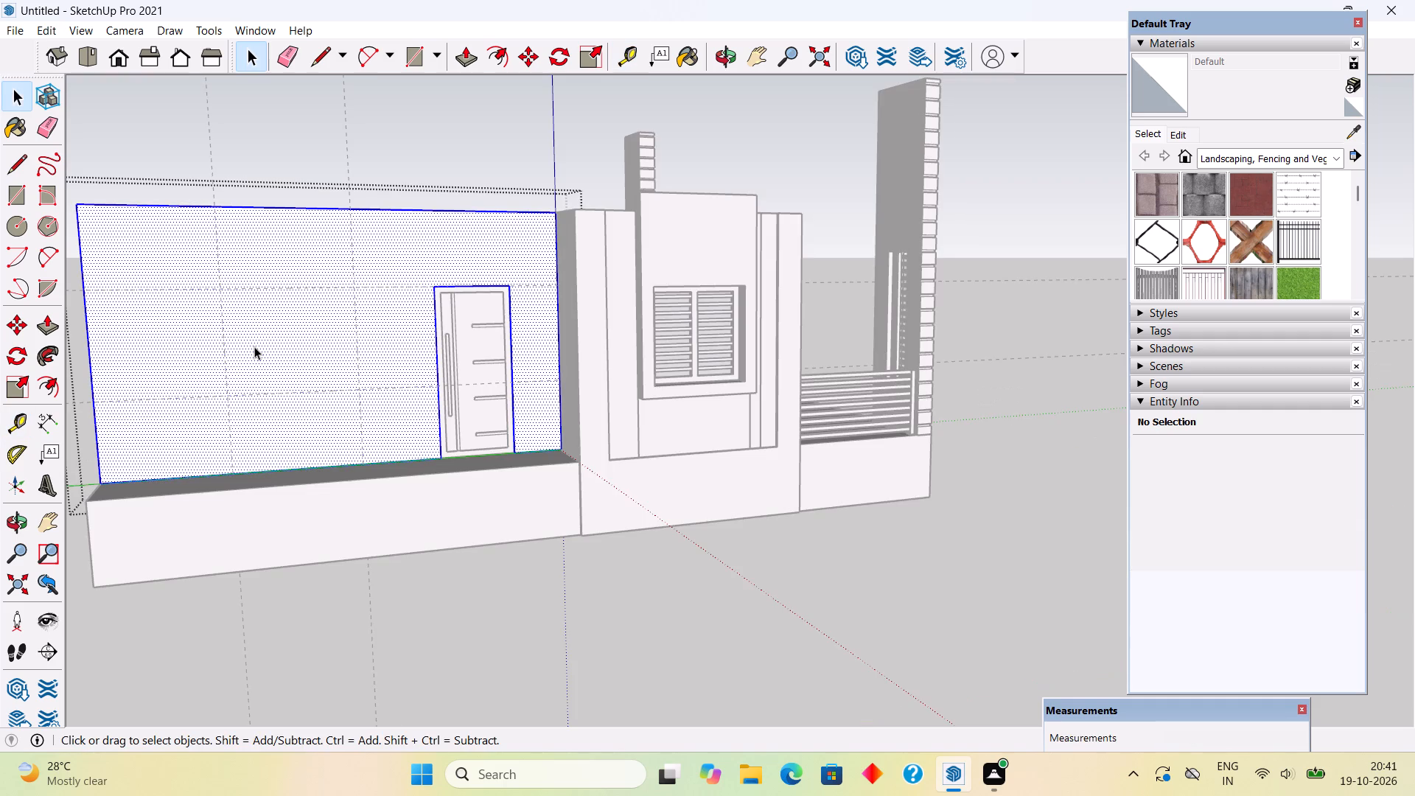
{"action": "key", "text": "r"}
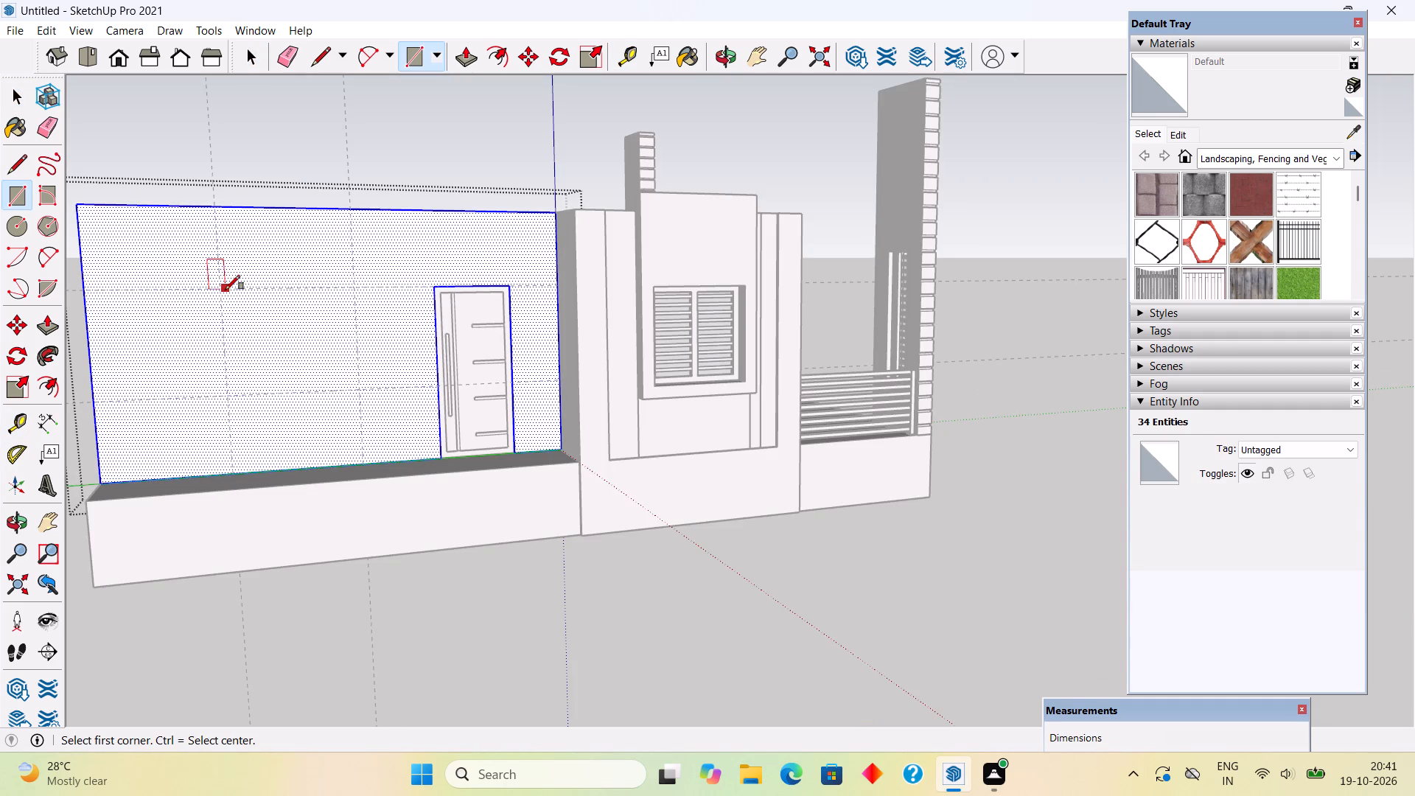
{"action": "left_click", "coordinate": [221, 289]}
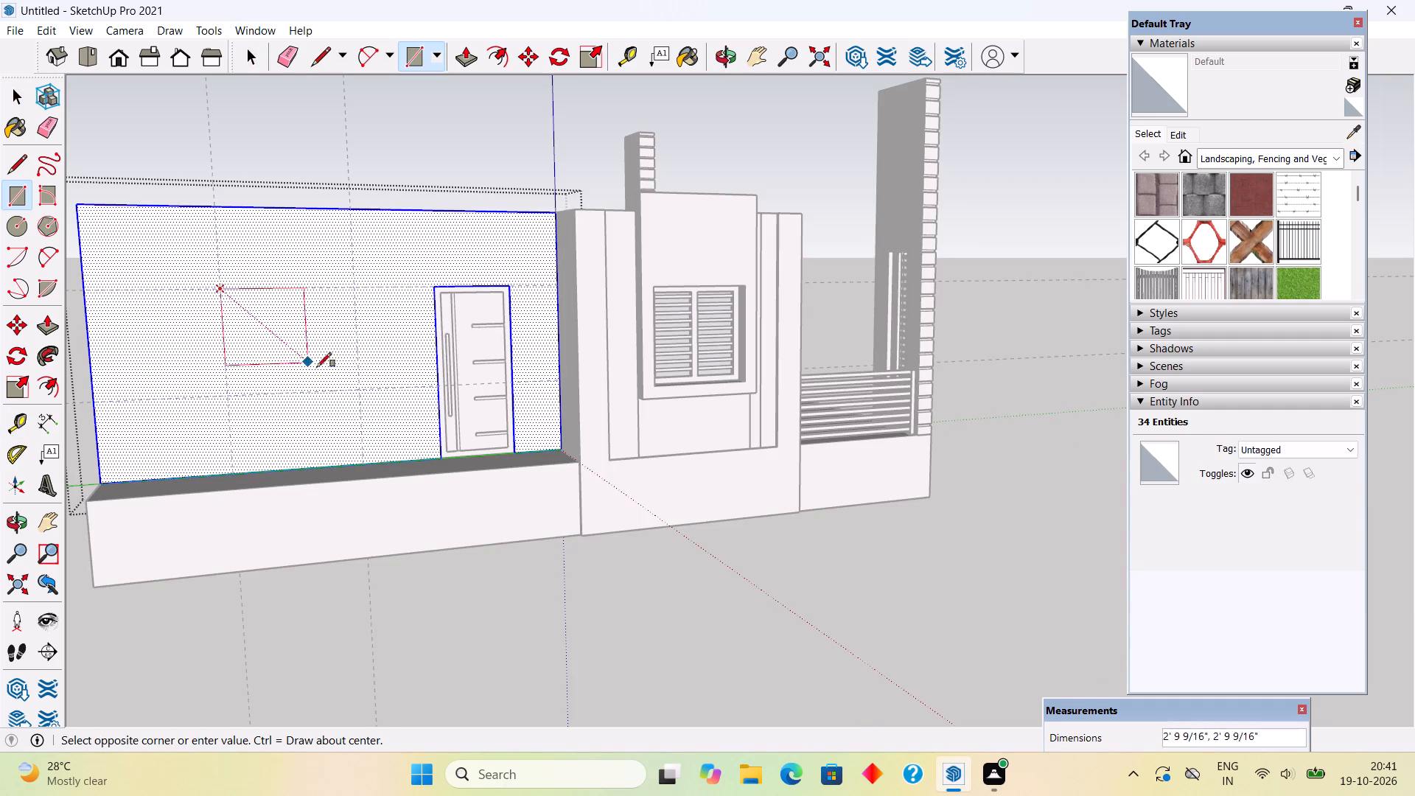
{"action": "left_click", "coordinate": [361, 392]}
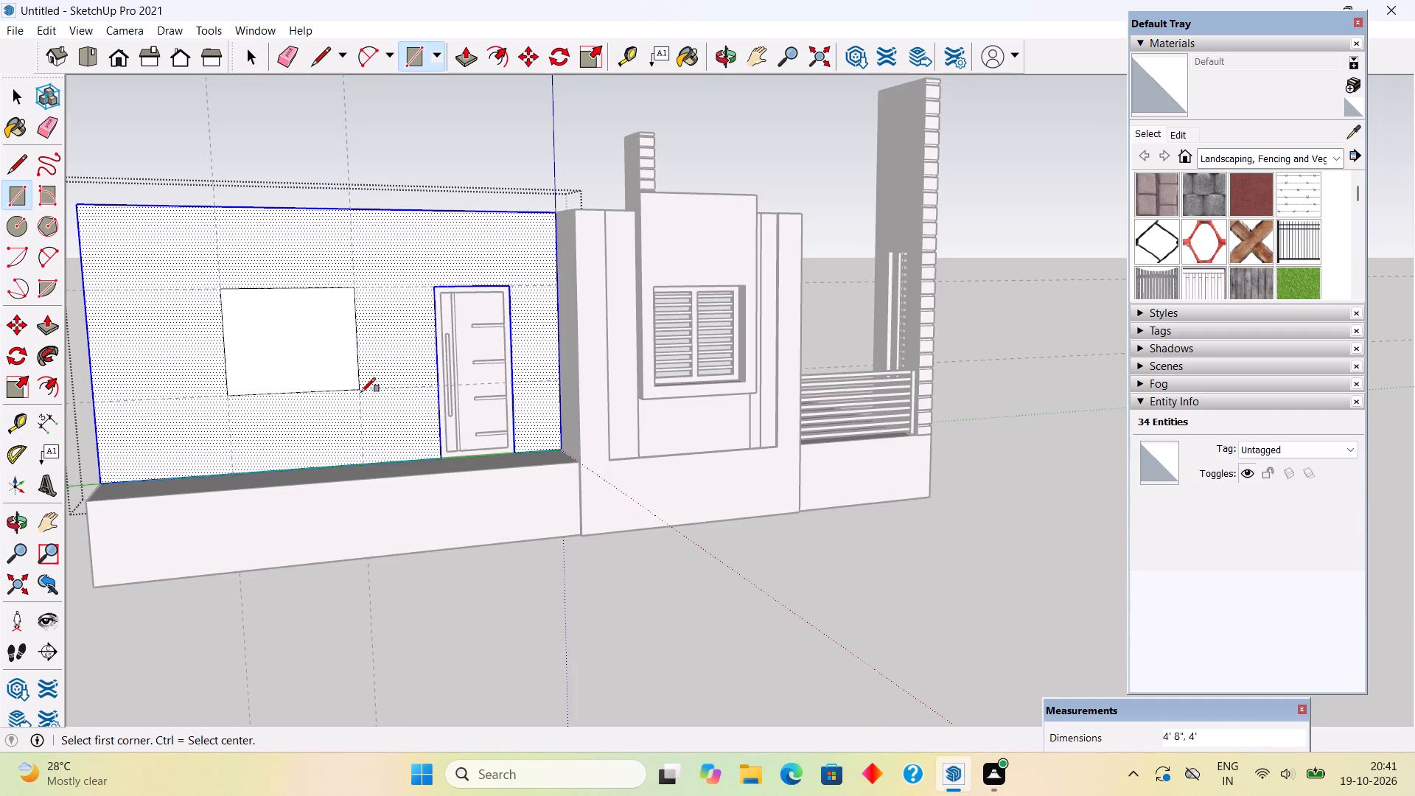
{"action": "key", "text": "p"}
{"action": "left_click_drag", "start_coordinate": [342, 377], "coordinate": [293, 337]}
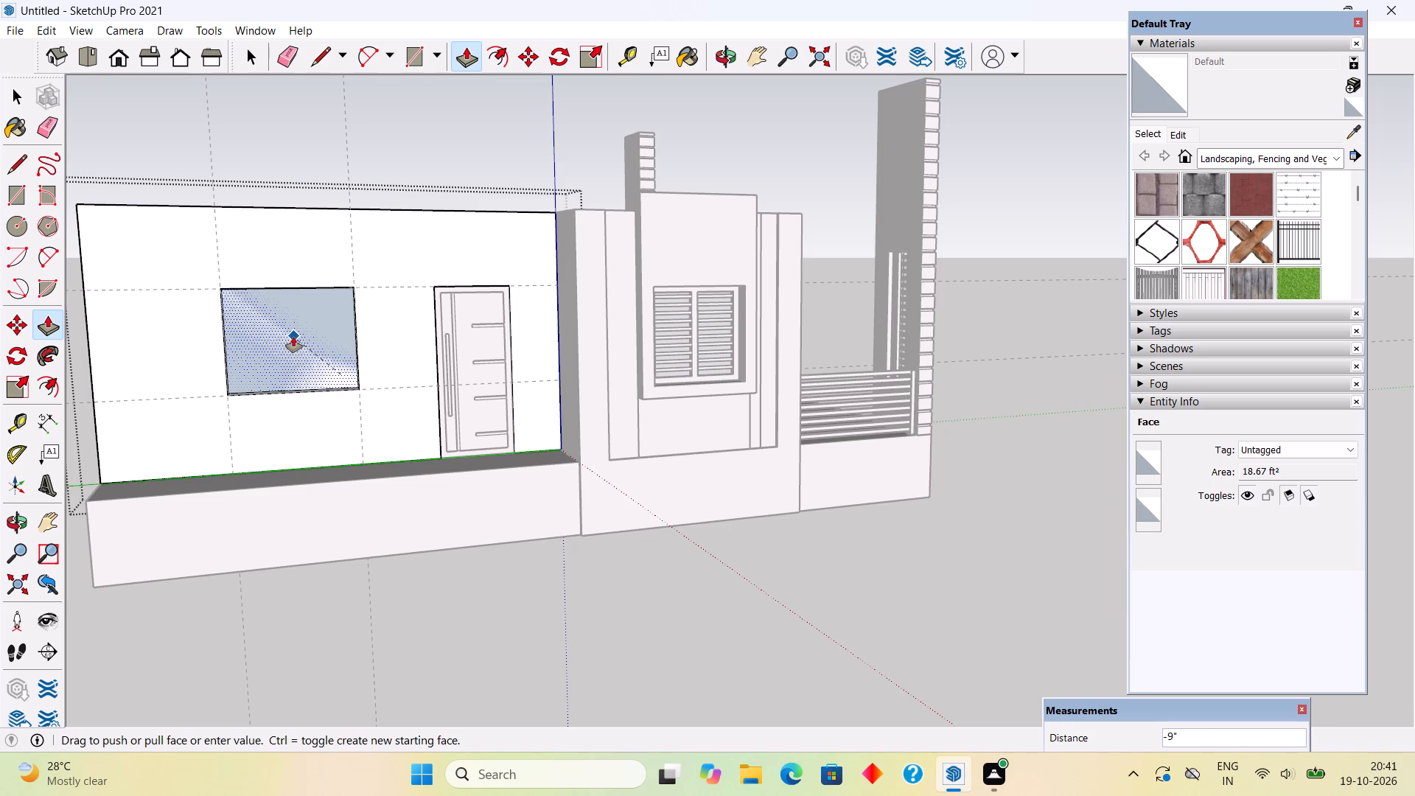
{"action": "key", "text": "space"}
{"action": "scroll", "coordinate": [293, 337], "scroll_direction": "down", "scroll_amount": 5}
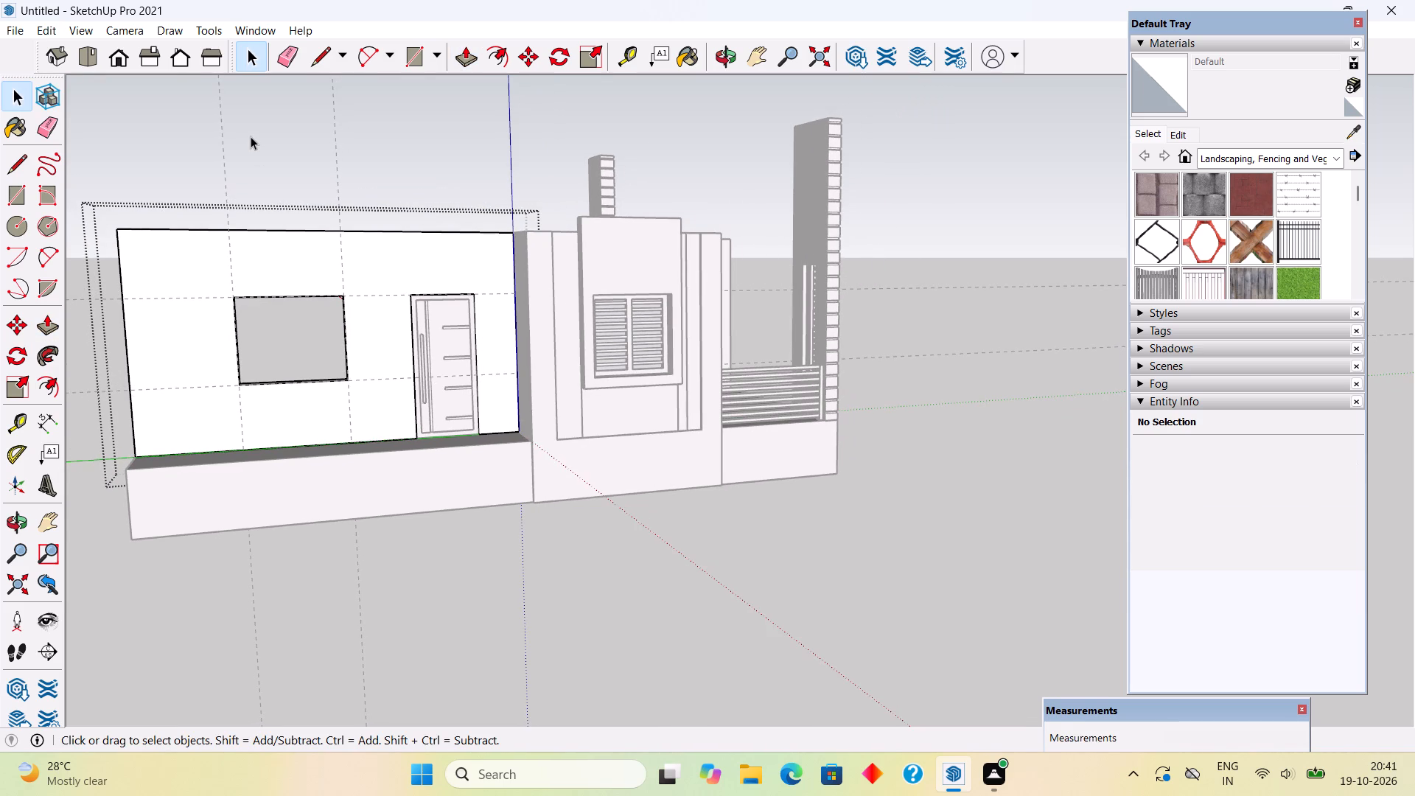
{"action": "left_click", "coordinate": [251, 136]}
Draw a 4' by 4' 8" rectangle outside the wall group, covering the new window opening from corner to corner.
{"action": "scroll", "coordinate": [174, 332], "scroll_direction": "up", "scroll_amount": 5}
{"action": "scroll", "coordinate": [230, 289], "scroll_direction": "up", "scroll_amount": 3}
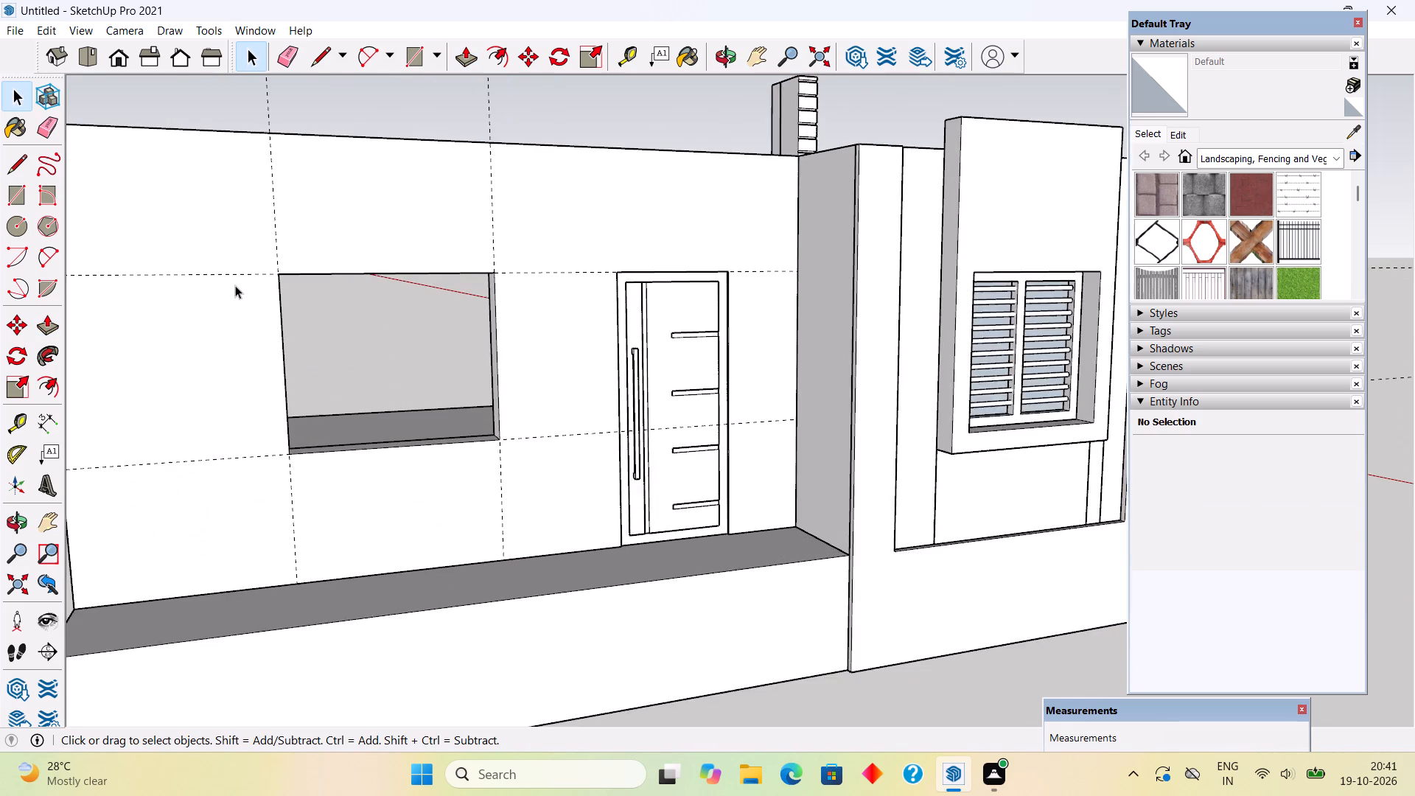
{"action": "scroll", "coordinate": [237, 285], "scroll_direction": "up", "scroll_amount": 1}
{"action": "key", "text": "r"}
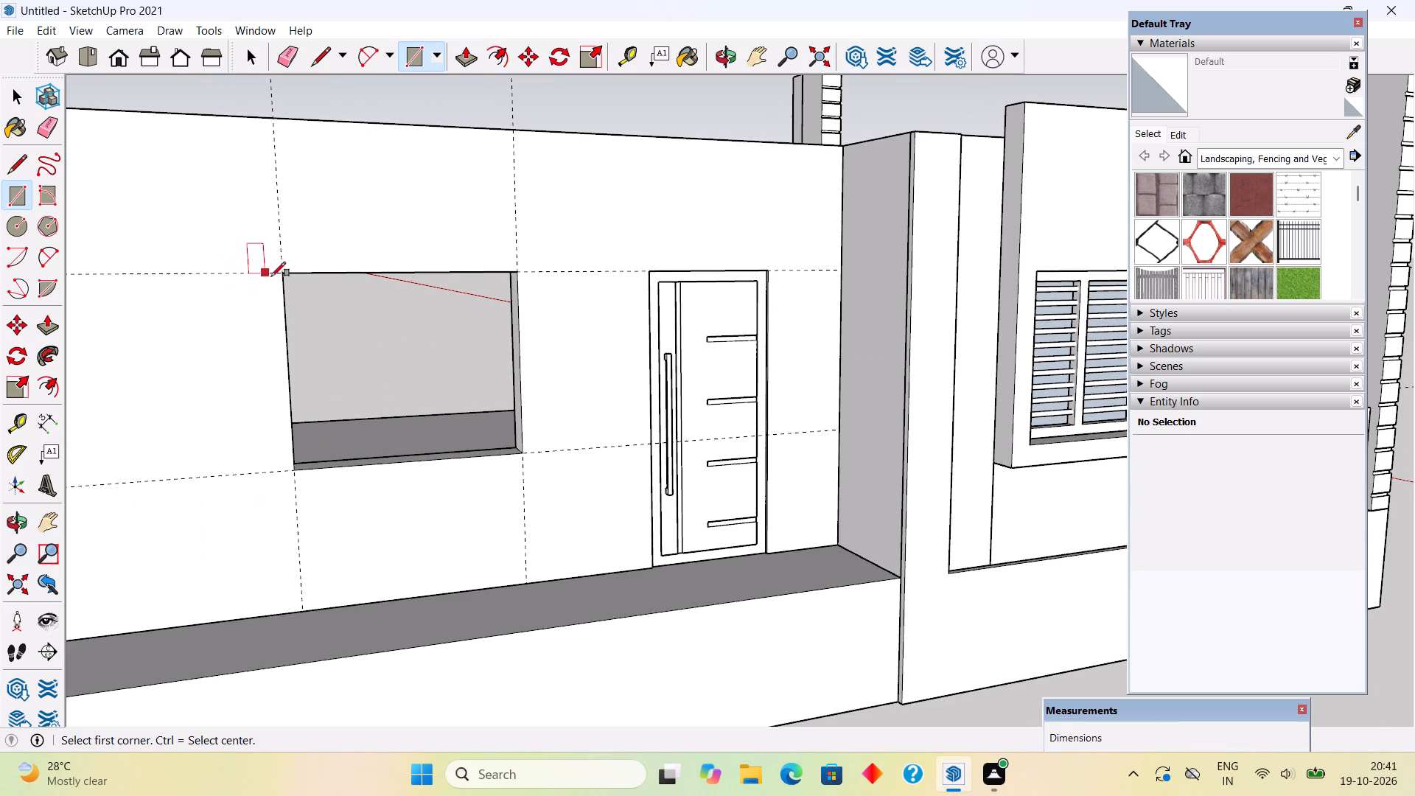
{"action": "left_click", "coordinate": [278, 273]}
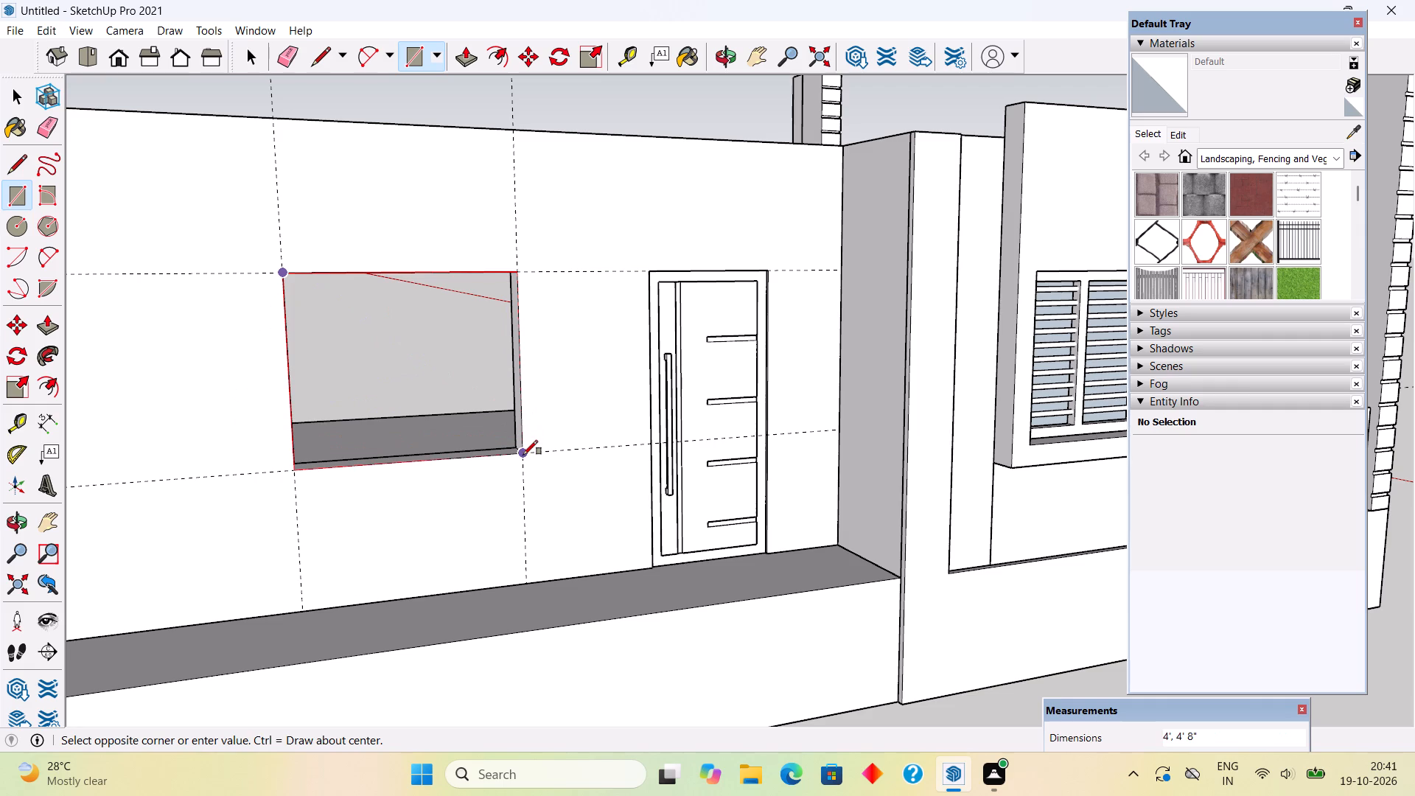
{"action": "left_click", "coordinate": [523, 455]}
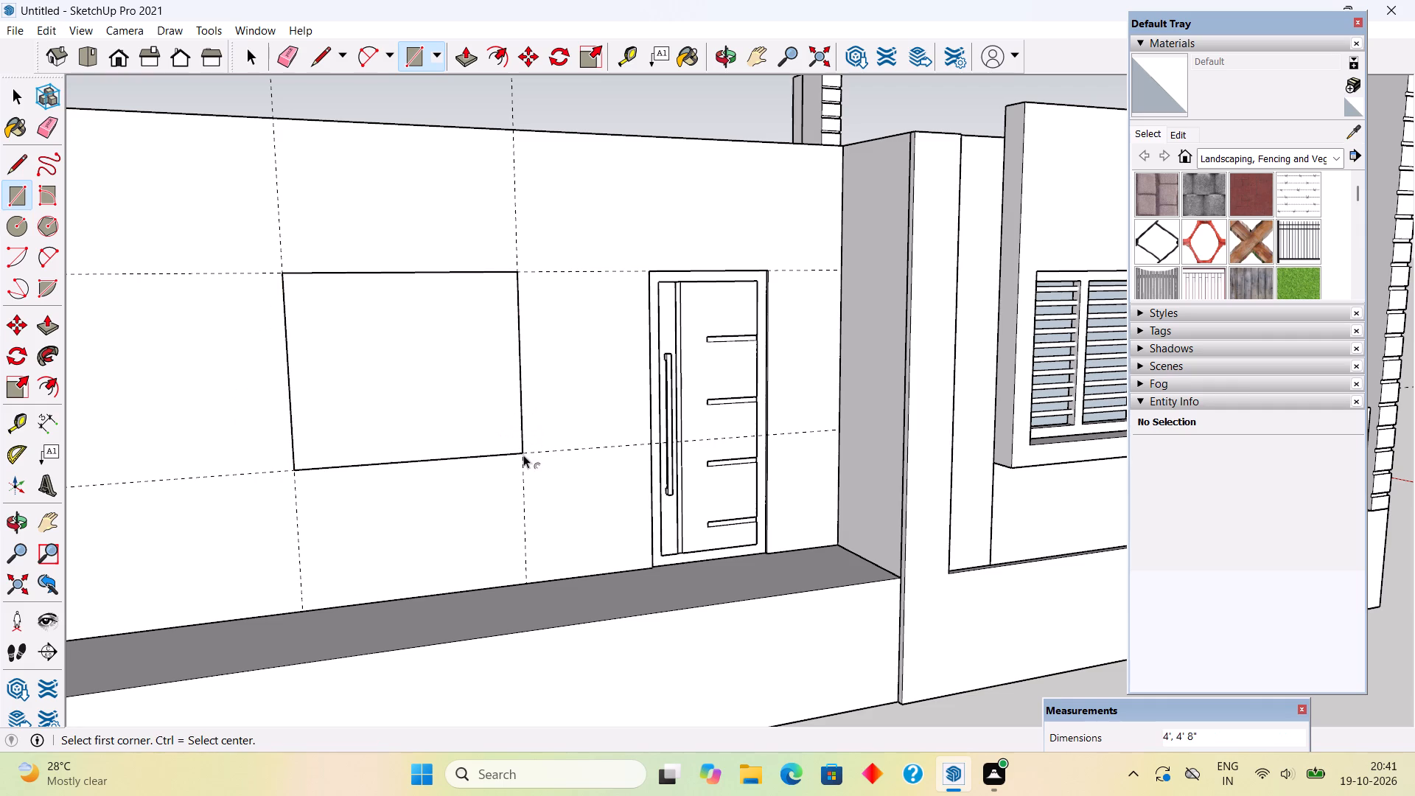
Offset the window rectangle's edges inward 4" and delete the inner face, leaving only the outer frame ring.
{"action": "key", "text": "f"}
{"action": "left_click", "coordinate": [444, 452]}
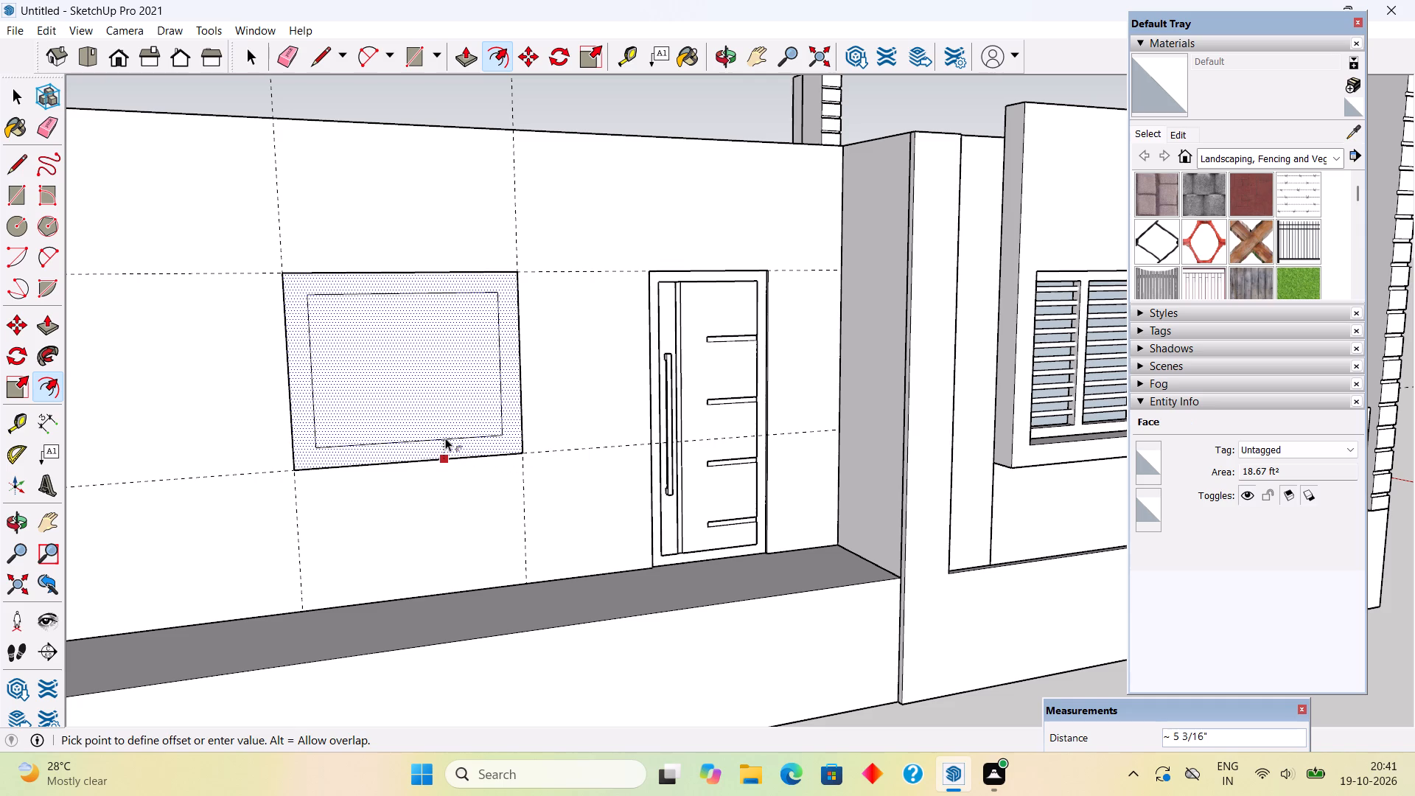
{"action": "type", "text": "4\""}
{"action": "key", "text": "Return"}
{"action": "key", "text": "space"}
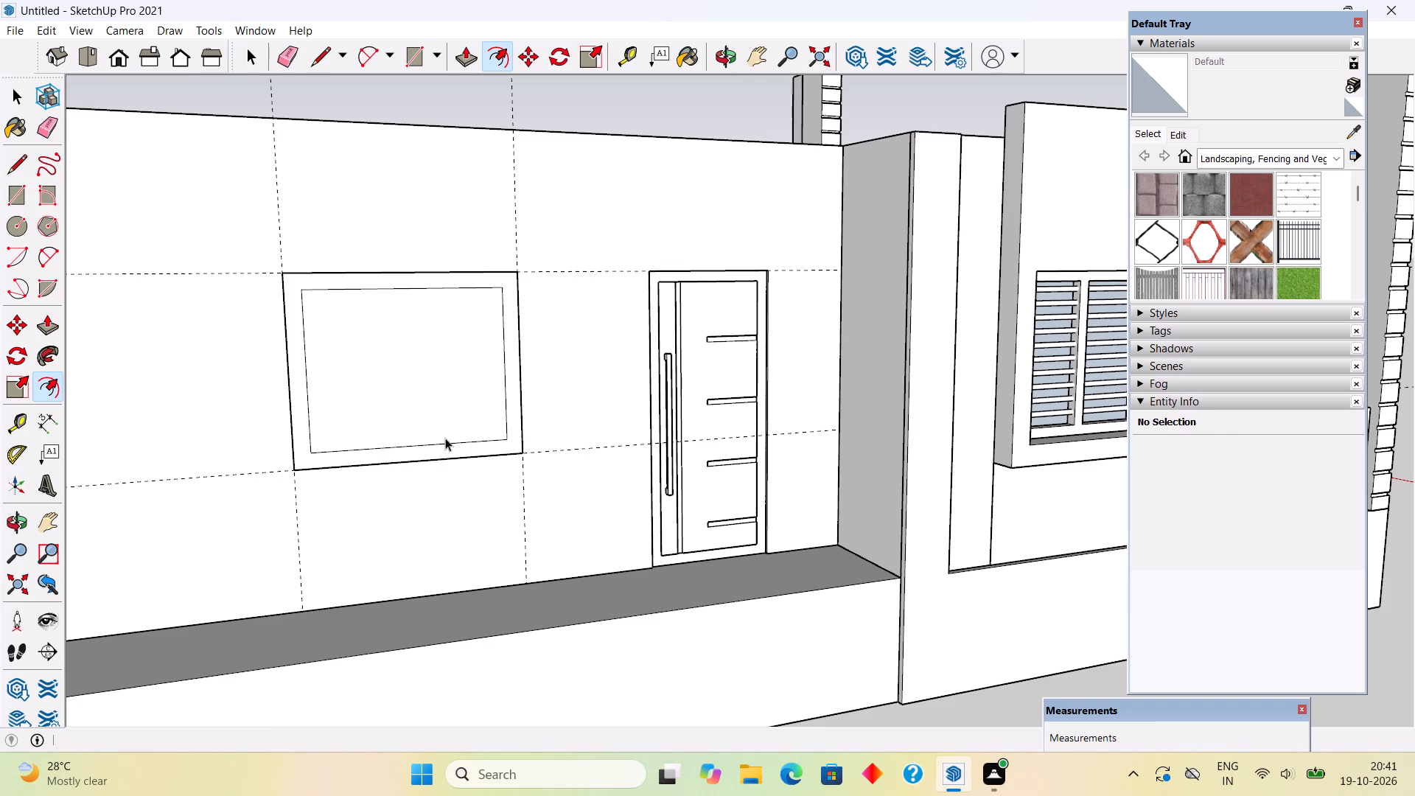
{"action": "left_click", "coordinate": [445, 413]}
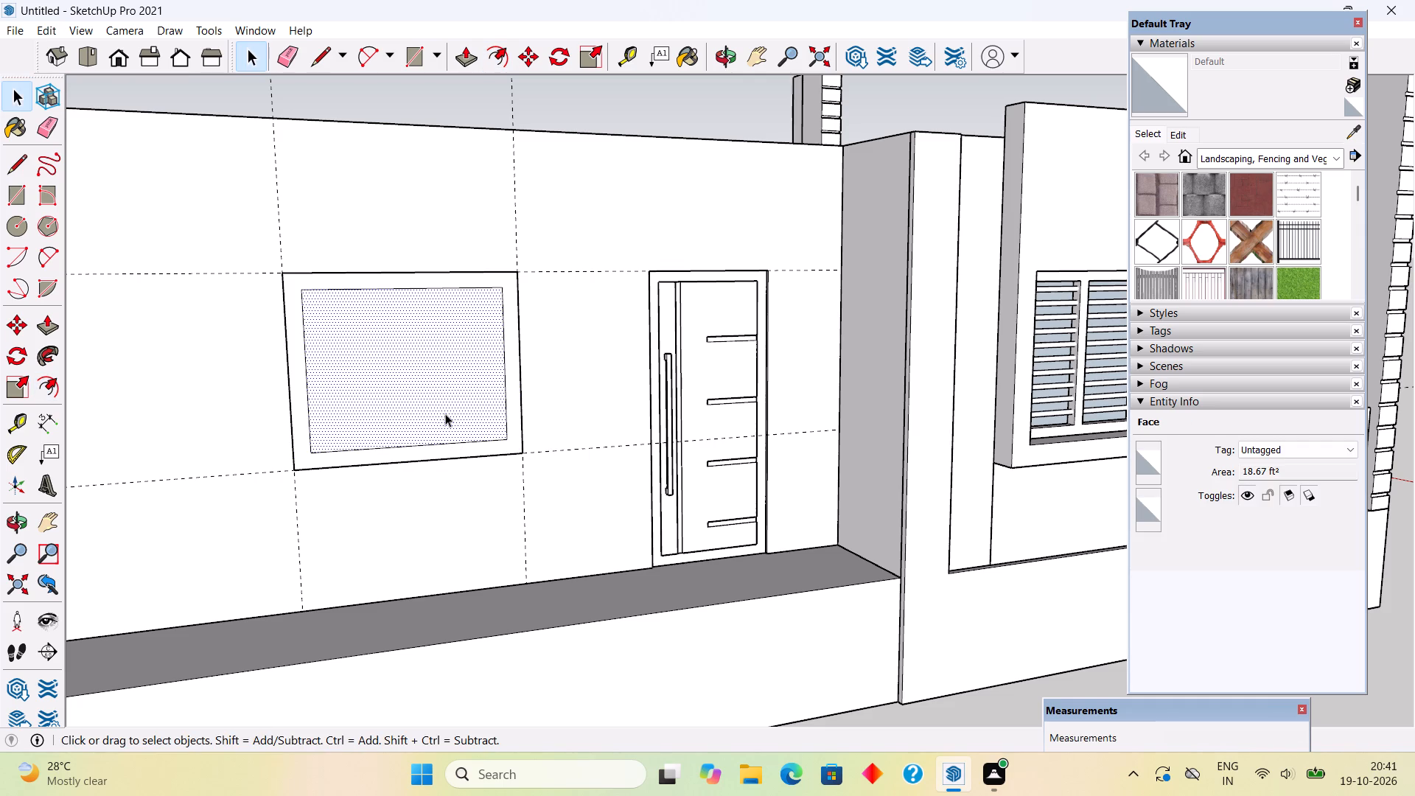
{"action": "key", "text": "Delete"}
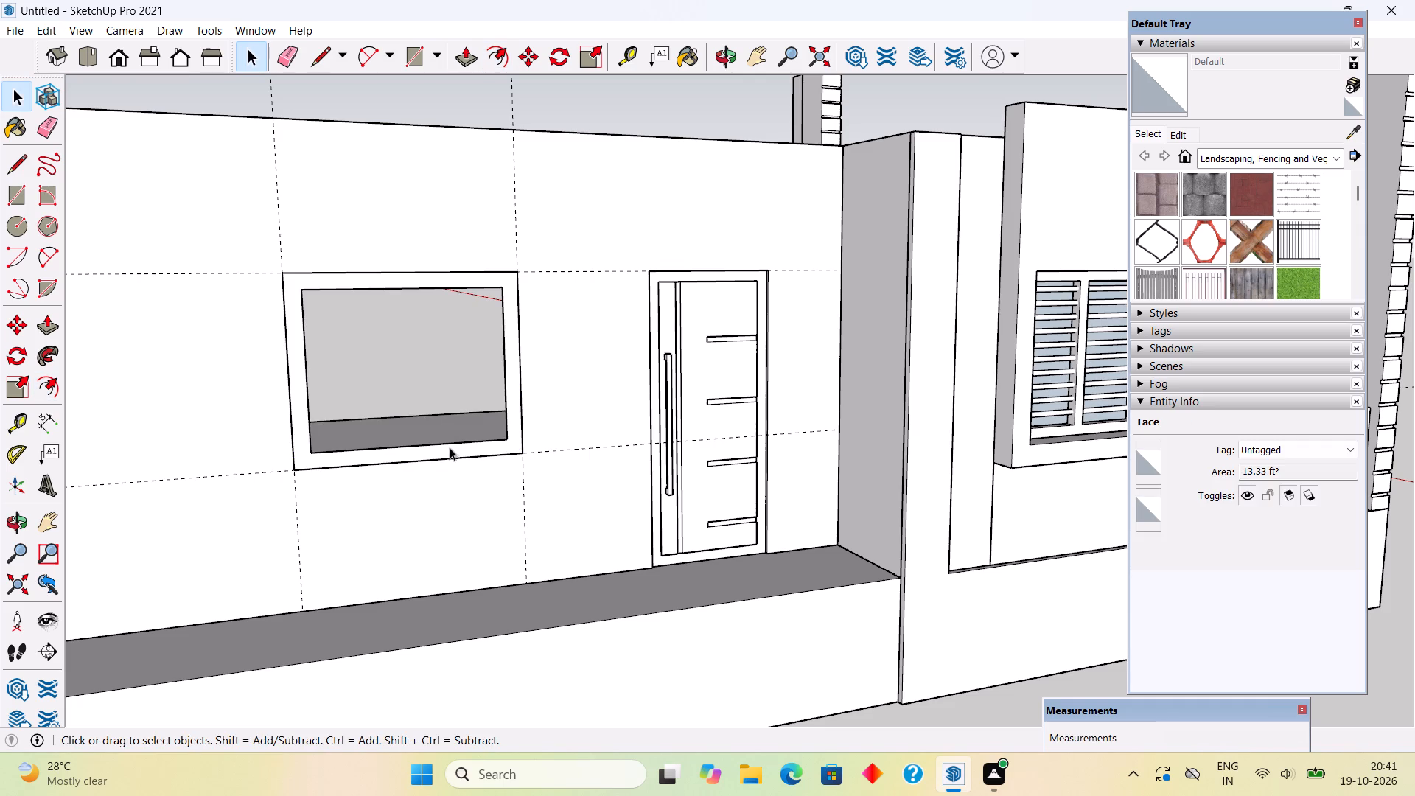
Pull the window frame ring out 4" from the wall and make it a group.
{"action": "left_click", "coordinate": [455, 449]}
{"action": "key", "text": "p"}
{"action": "left_click", "coordinate": [455, 449]}
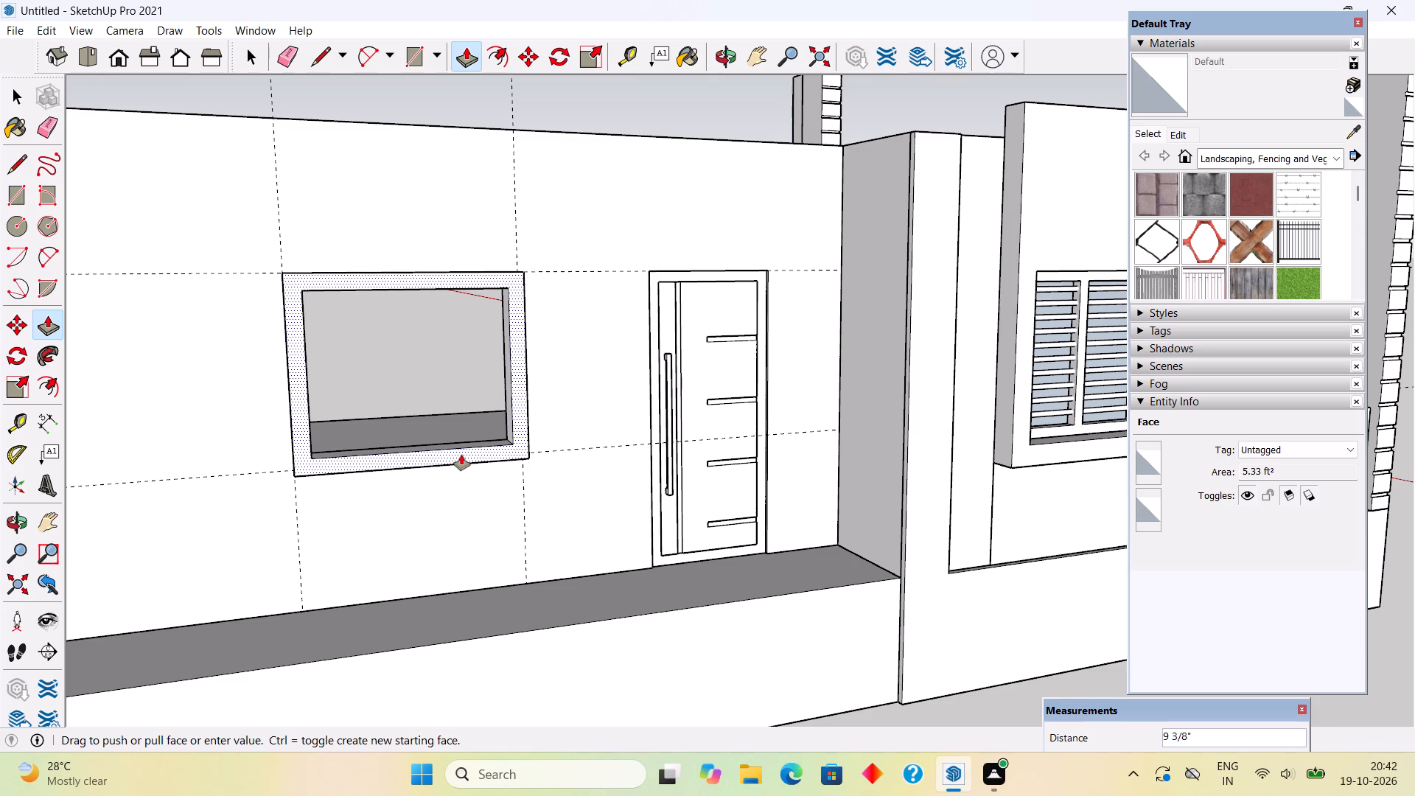
{"action": "type", "text": "4\""}
{"action": "key", "text": "Return"}
{"action": "key", "text": "space"}
{"action": "triple_click", "coordinate": [461, 455]}
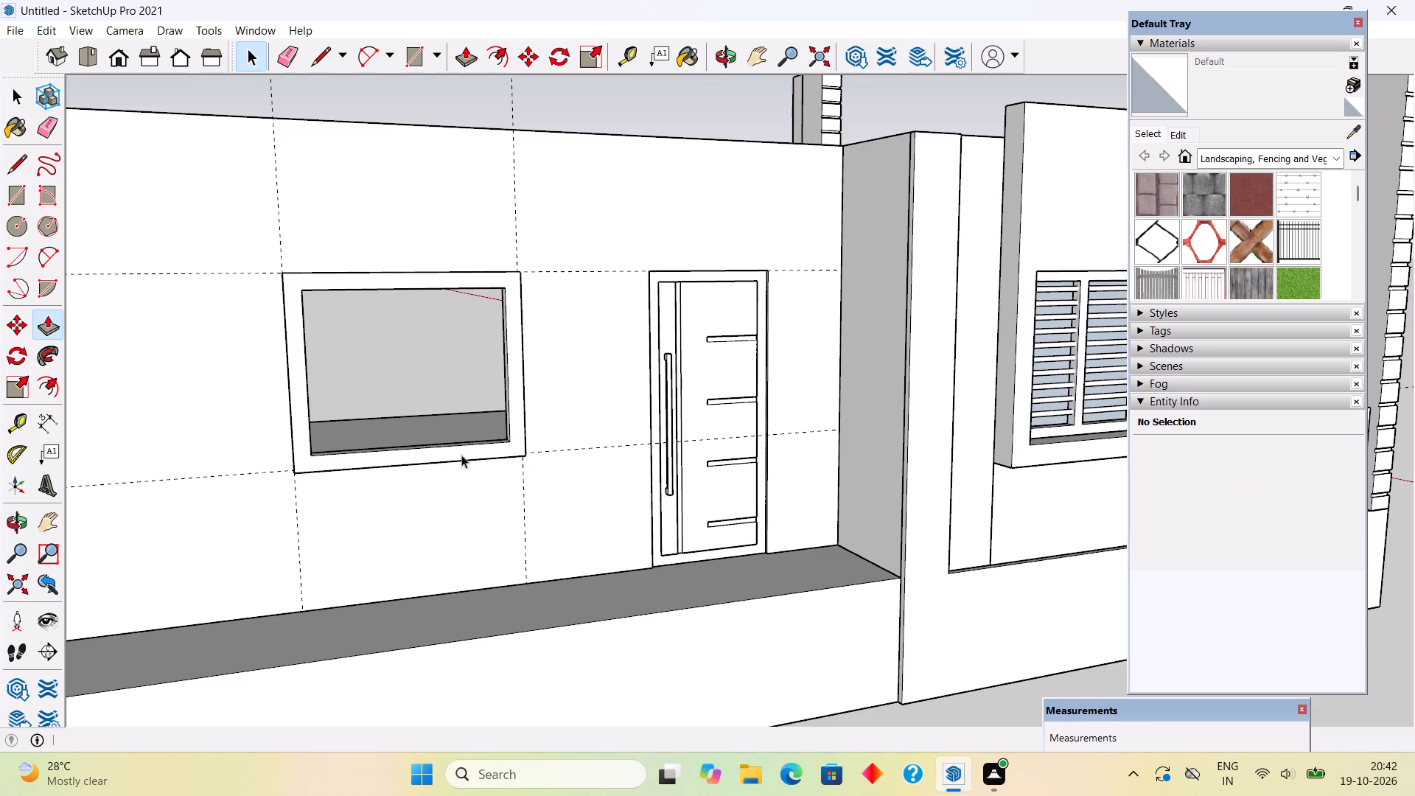
{"action": "right_click", "coordinate": [461, 455]}
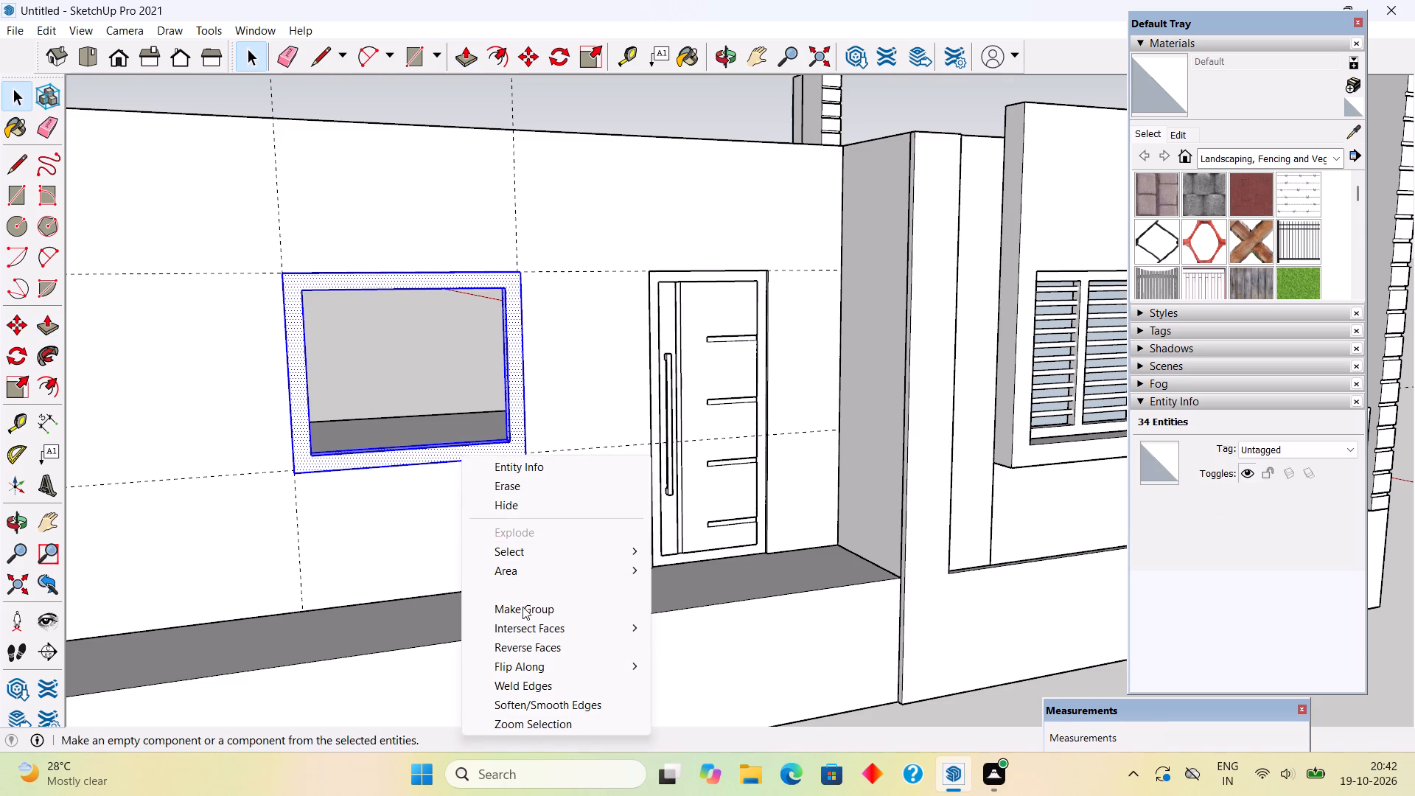
{"action": "left_click", "coordinate": [523, 607]}
{"action": "left_click", "coordinate": [411, 383]}
Draw a 3' 4" by 4' rectangle across the frame's opening and offset its edges inward 3".
{"action": "middle_click_drag", "start_coordinate": [481, 461], "coordinate": [67, 371]}
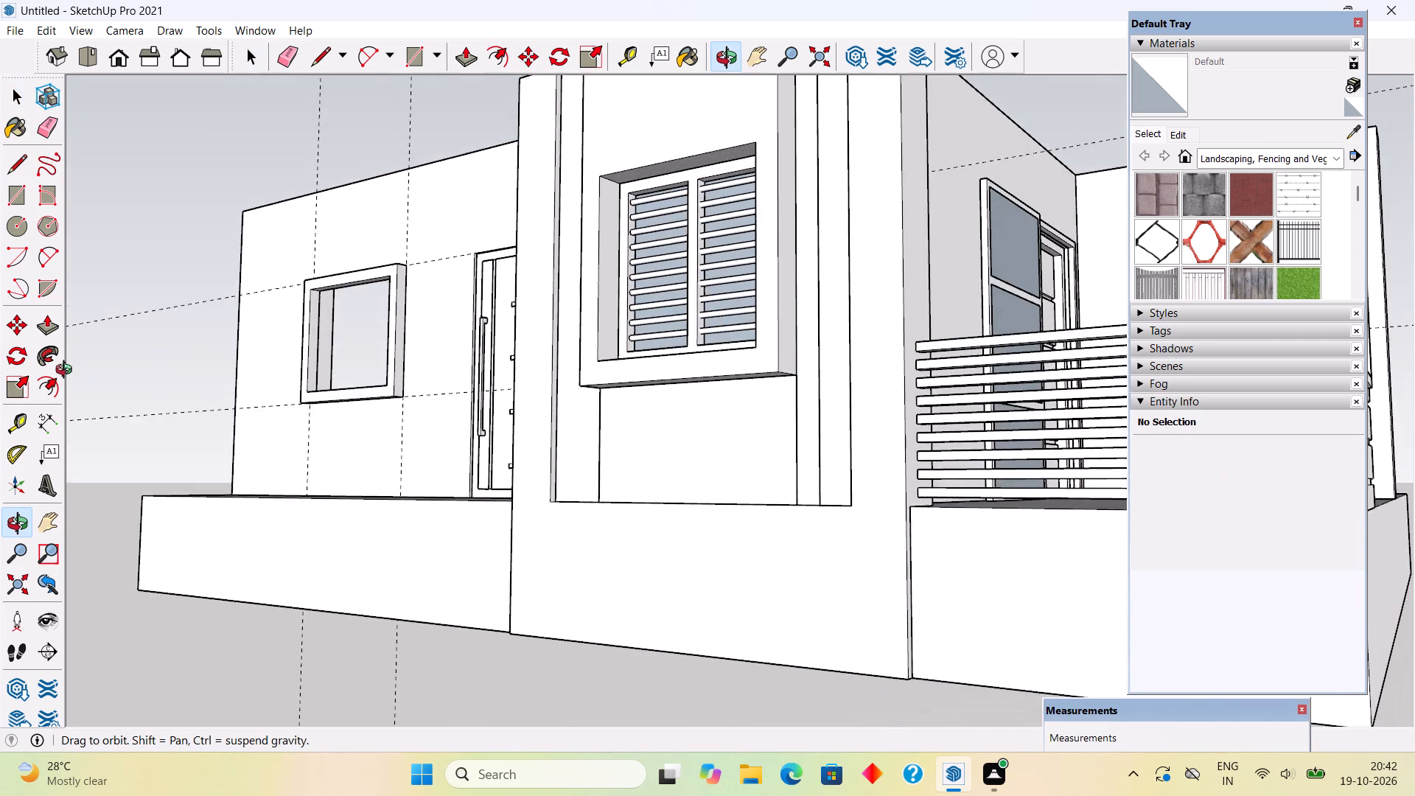
{"action": "middle_click_drag", "start_coordinate": [67, 371], "coordinate": [472, 545]}
{"action": "scroll", "coordinate": [430, 521], "scroll_direction": "up", "scroll_amount": 3}
{"action": "key", "text": "r"}
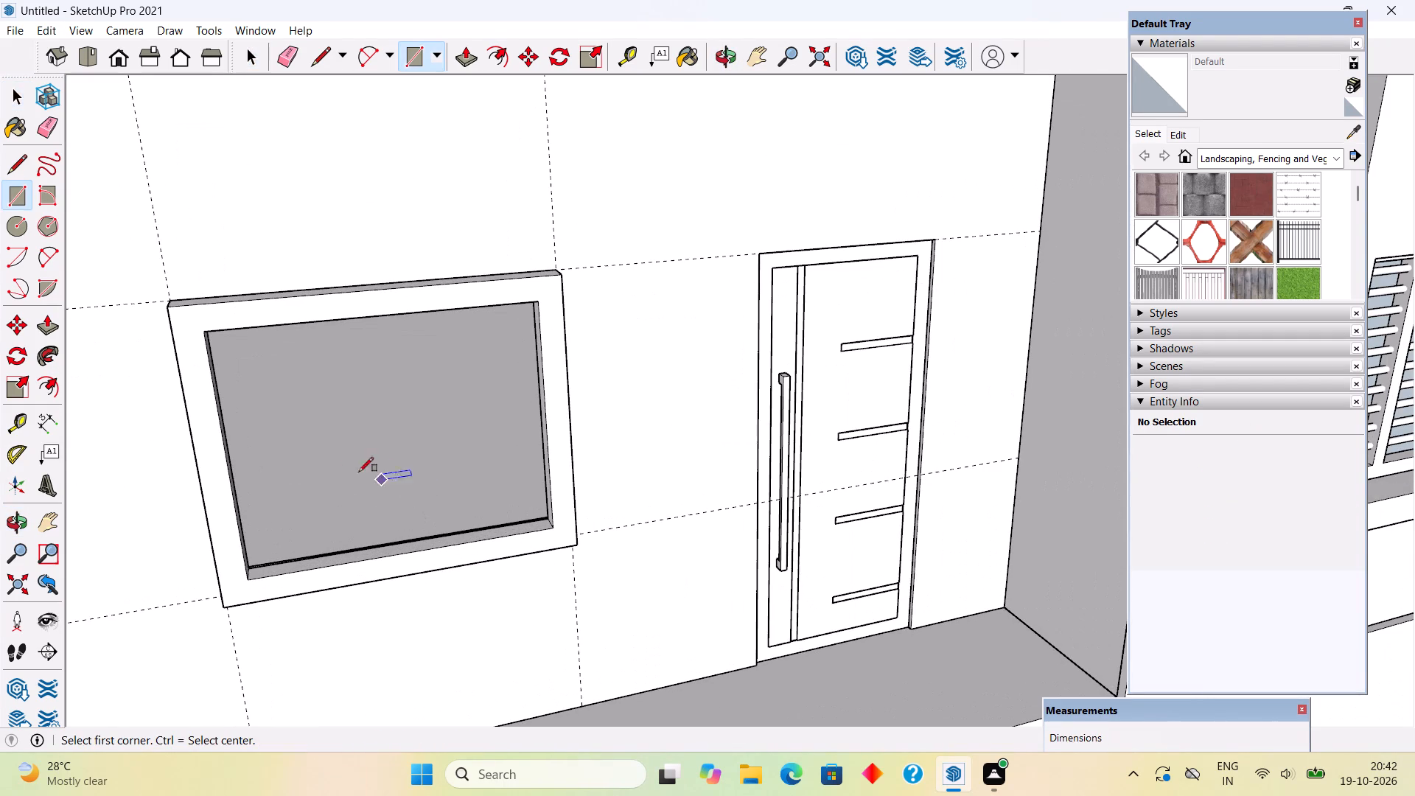
{"action": "left_click", "coordinate": [203, 334]}
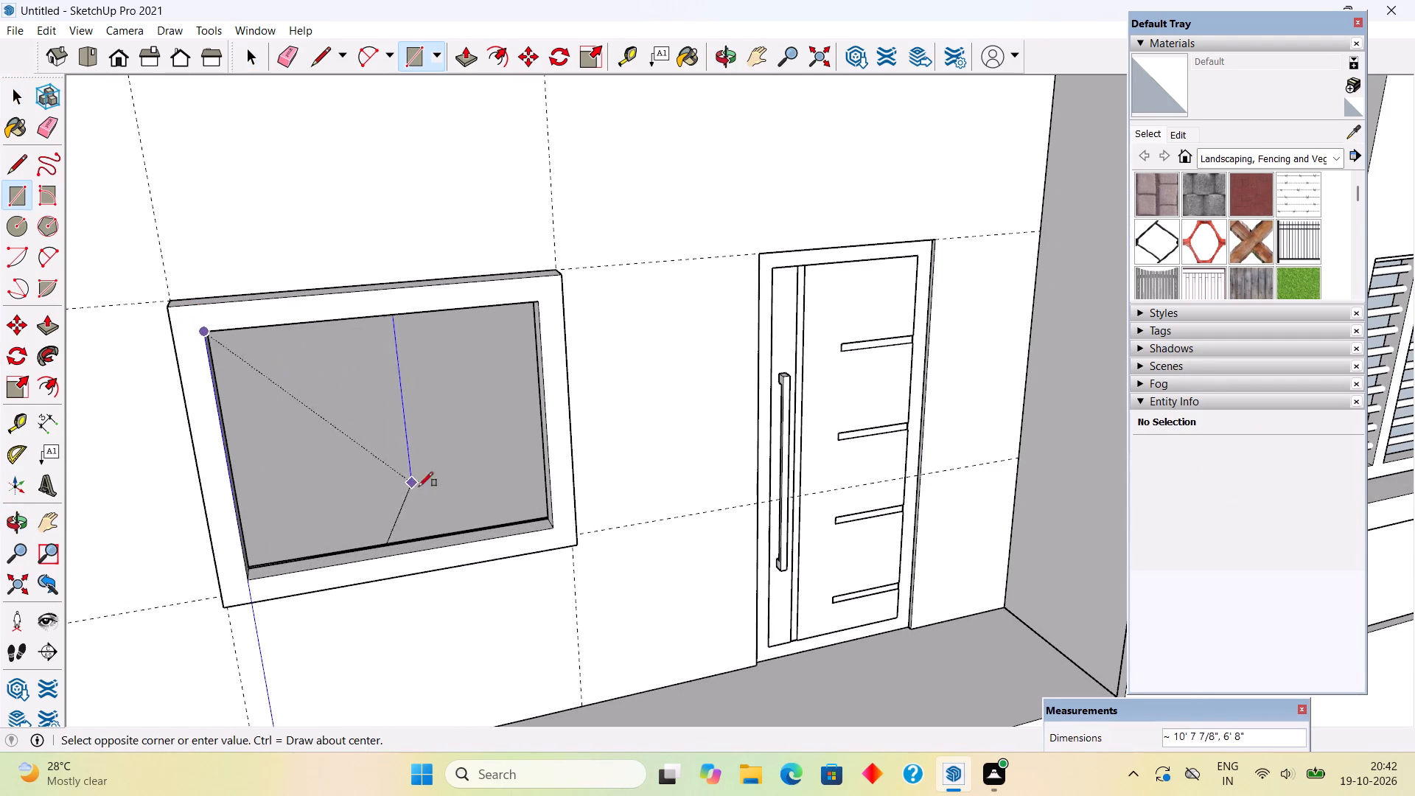
{"action": "left_click", "coordinate": [552, 530]}
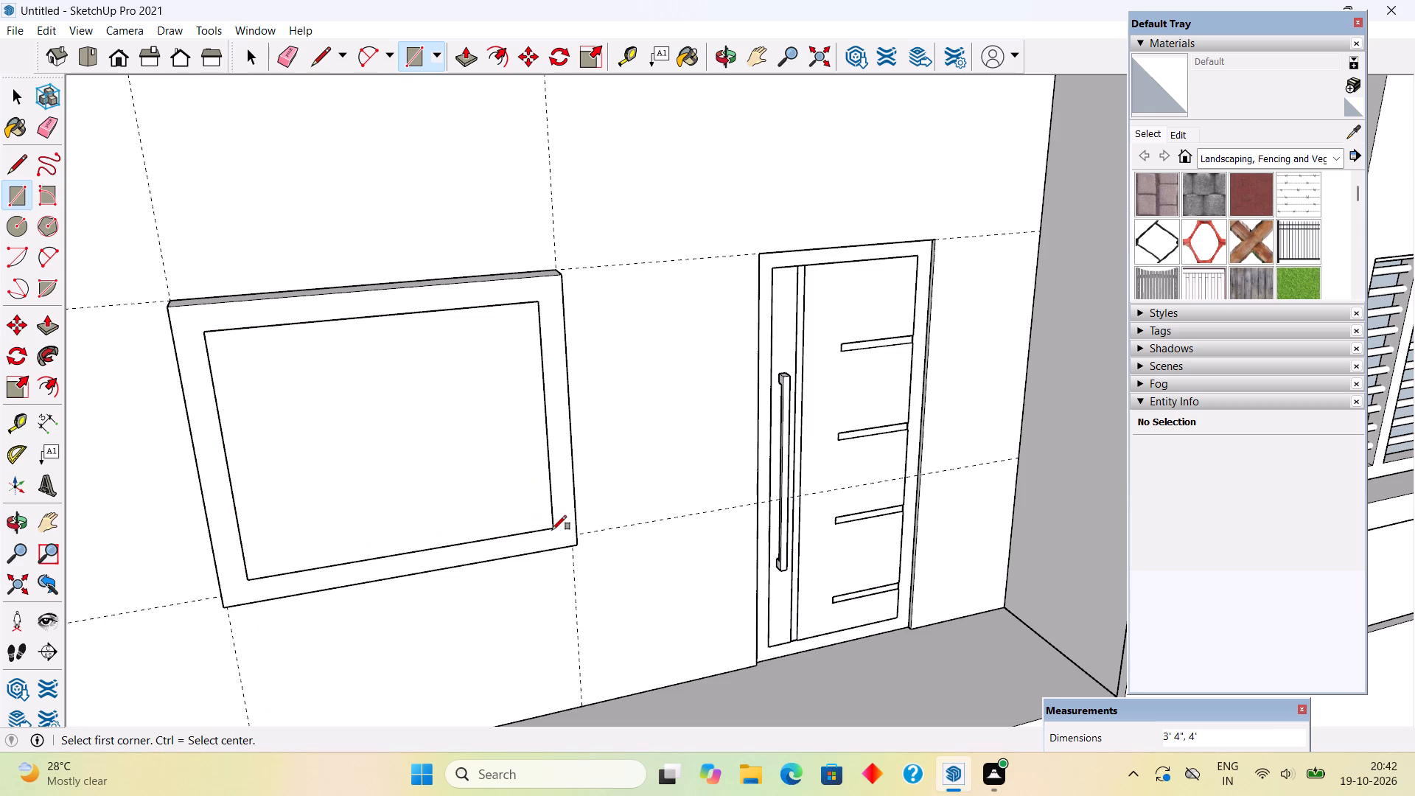
{"action": "key", "text": "f"}
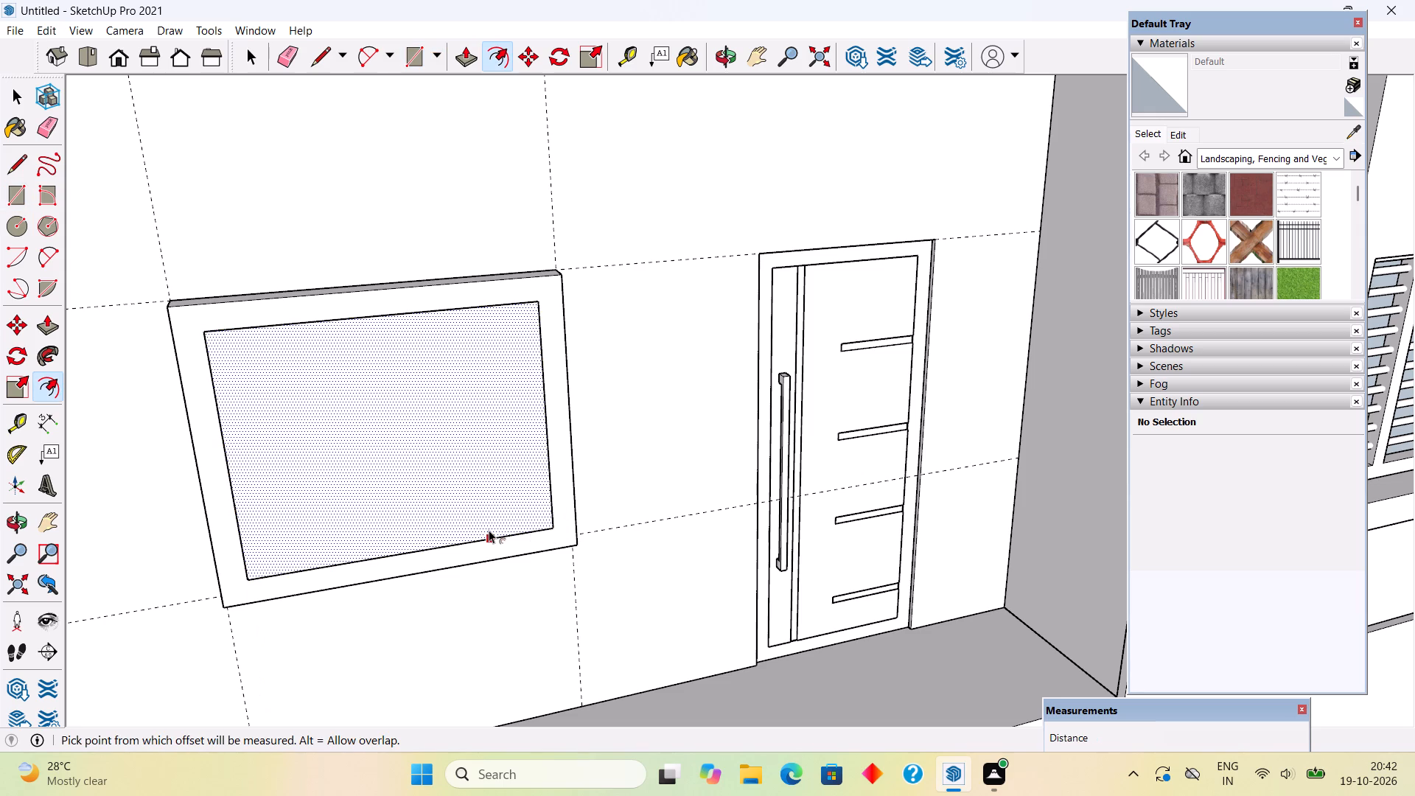
{"action": "left_click", "coordinate": [488, 530]}
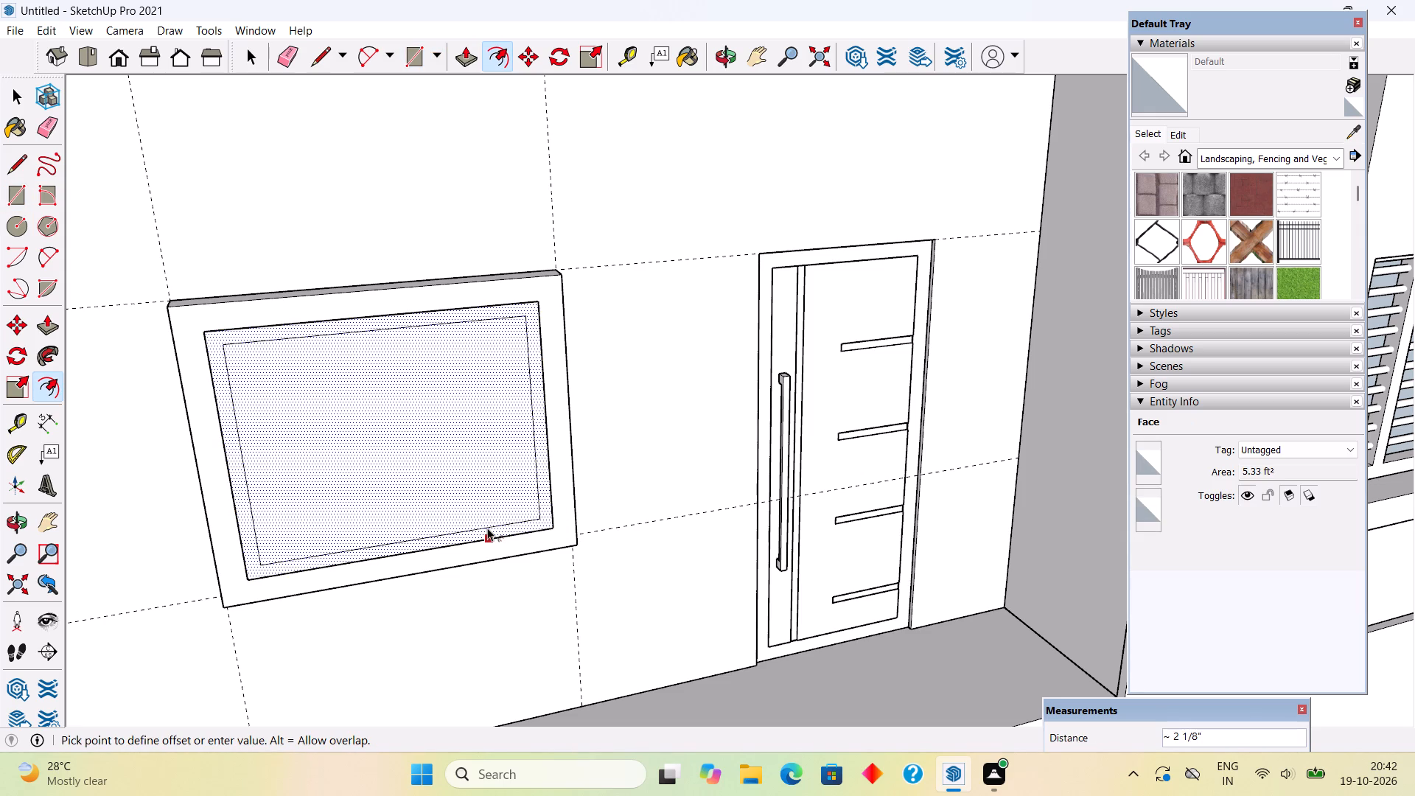
{"action": "type", "text": "3\""}
{"action": "key", "text": "Return"}
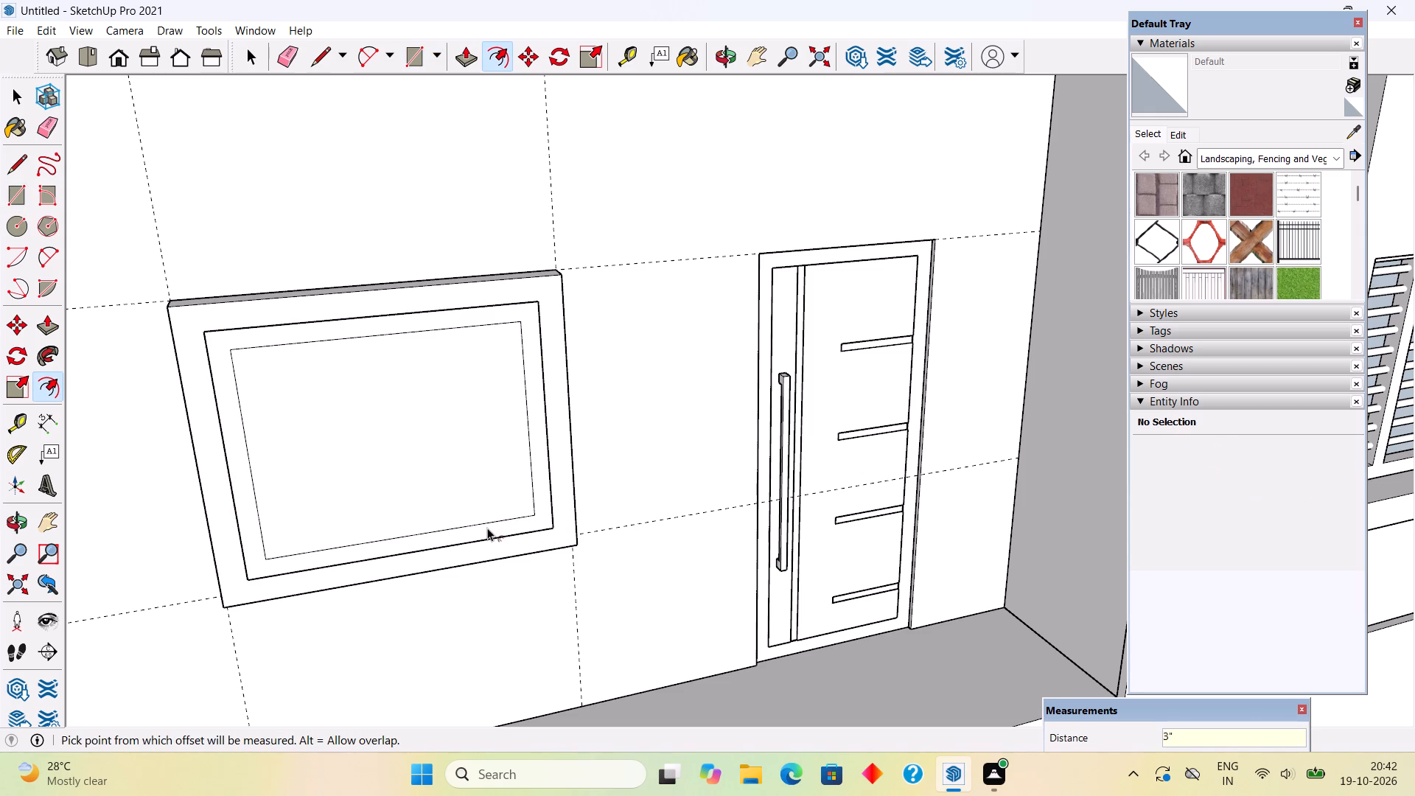
Place a vertical guide at the middle of the inner rectangle, plus one guide 1.5" to each side of it.
{"action": "key", "text": "t"}
{"action": "left_click", "coordinate": [262, 514]}
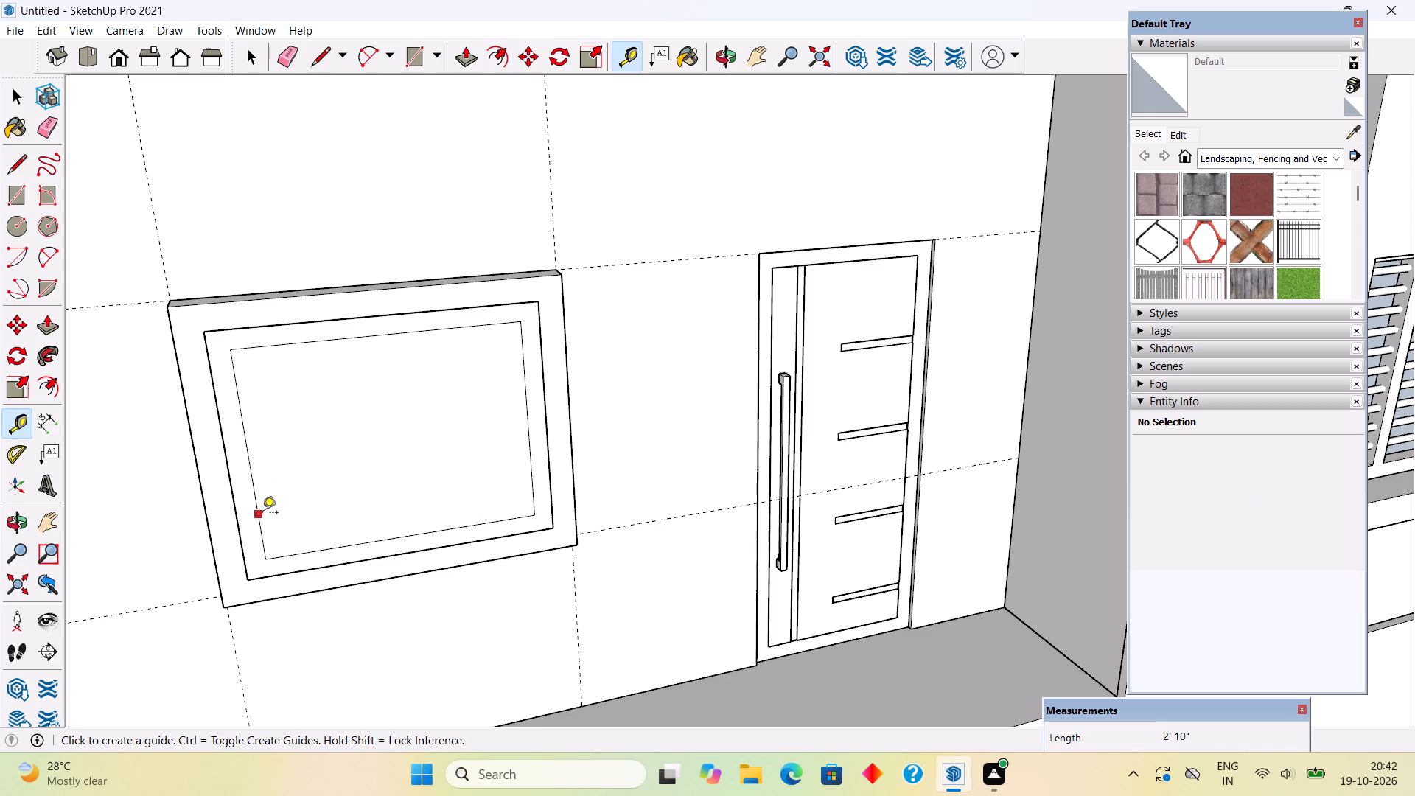
{"action": "left_click", "coordinate": [408, 537]}
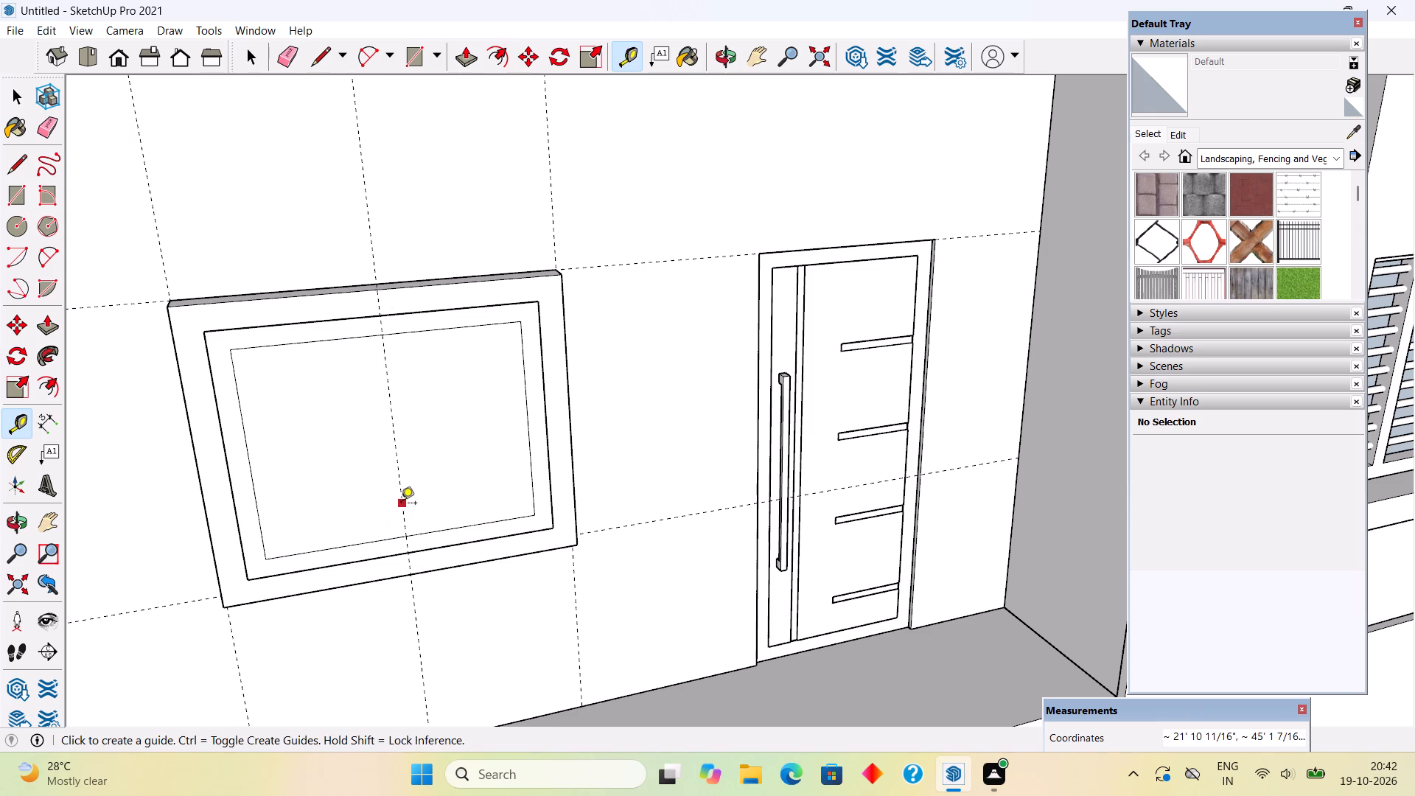
{"action": "left_click", "coordinate": [401, 504]}
{"action": "type", "text": "1.5\""}
{"action": "key", "text": "Return"}
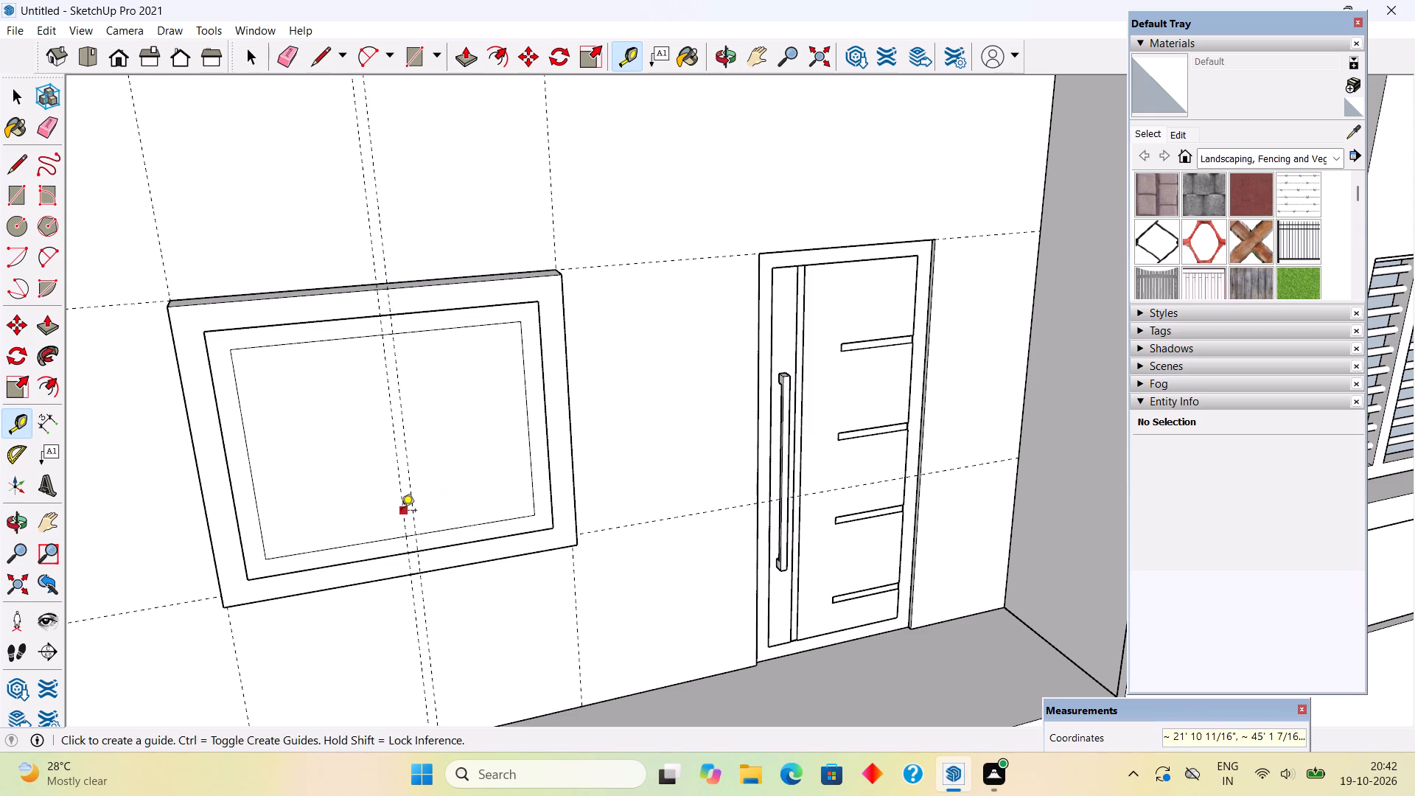
{"action": "left_click", "coordinate": [401, 512]}
{"action": "type", "text": "1.5\""}
{"action": "key", "text": "Return"}
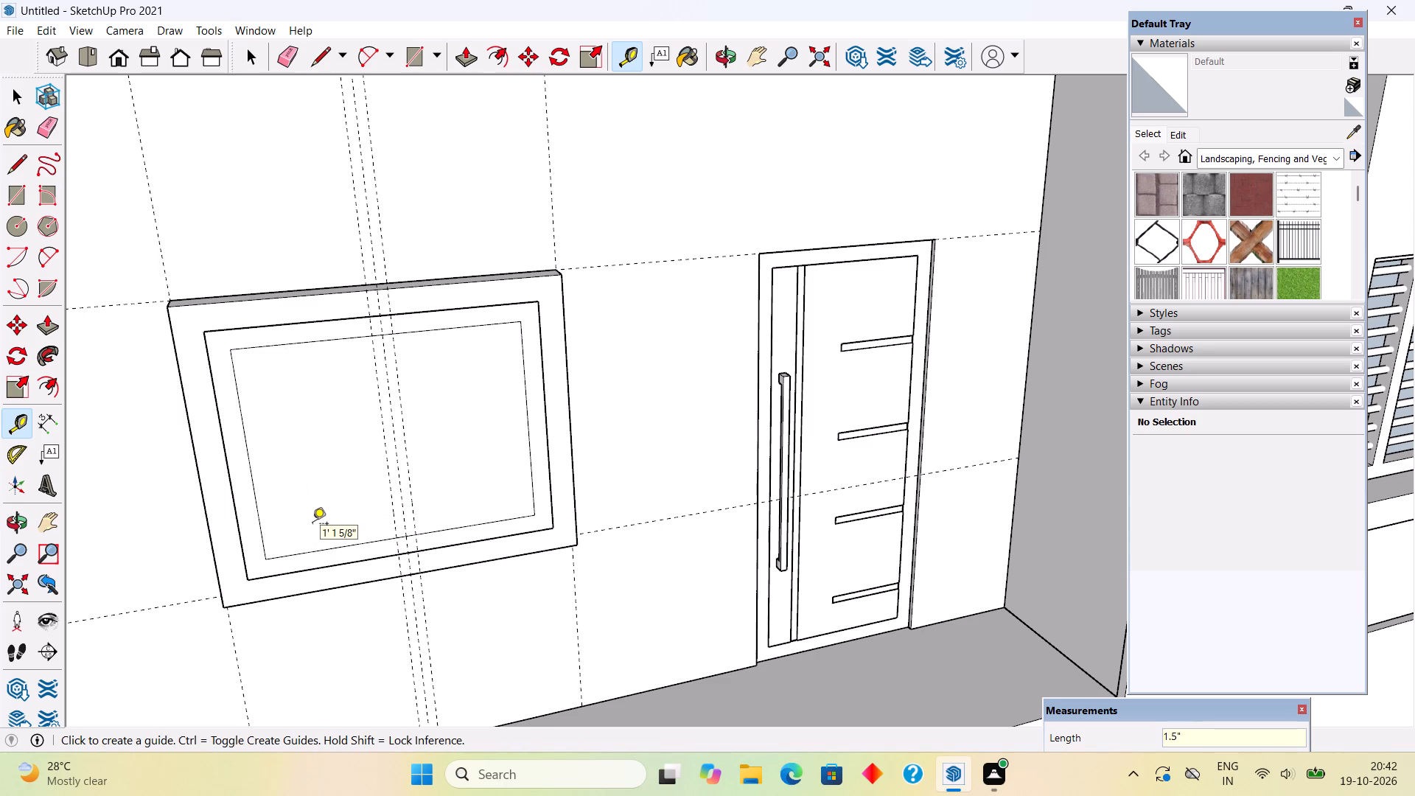
Draw 2' 10" vertical lines along the two outer guides, then erase the middle guide and the edge segments between the lines.
{"action": "key", "text": "l"}
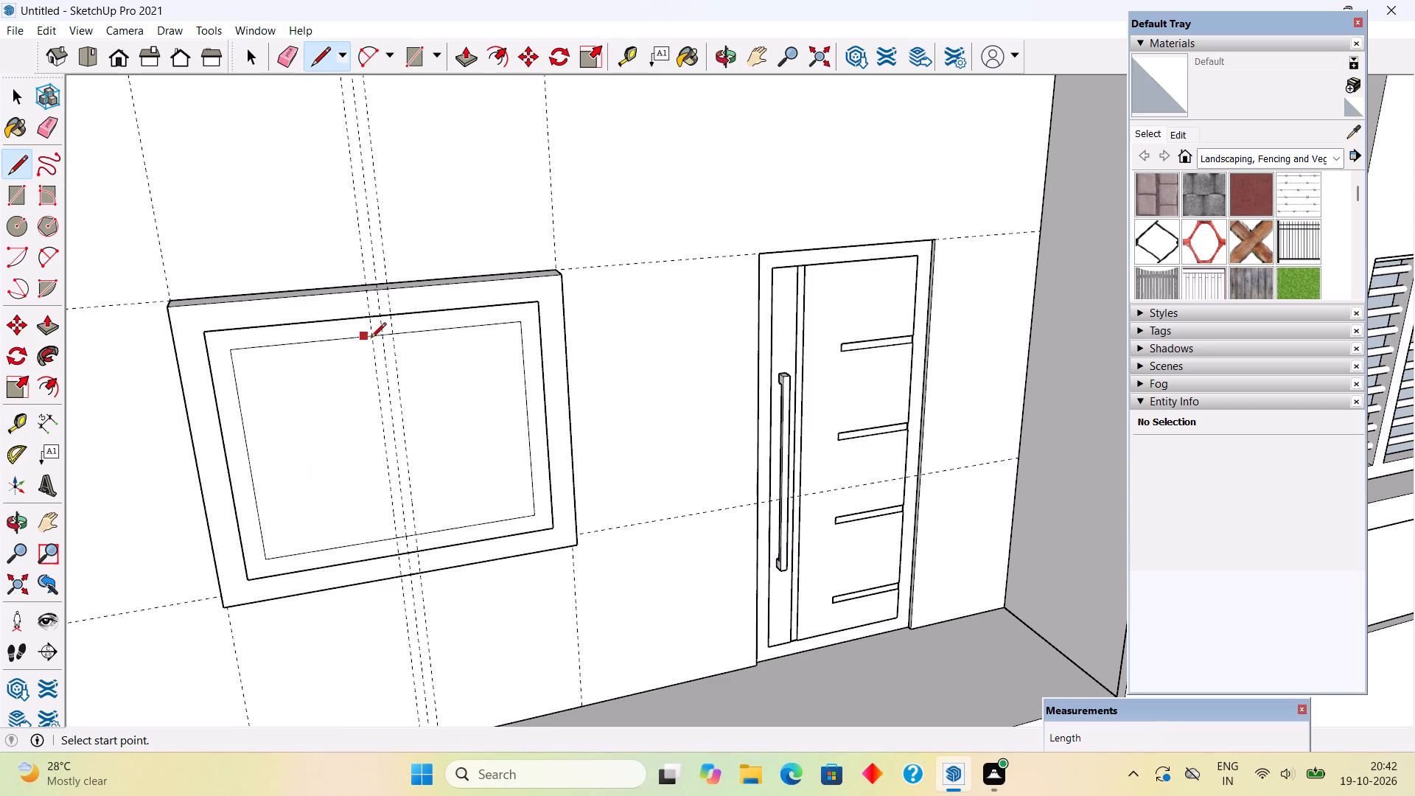
{"action": "left_click", "coordinate": [372, 338]}
{"action": "left_click", "coordinate": [398, 540]}
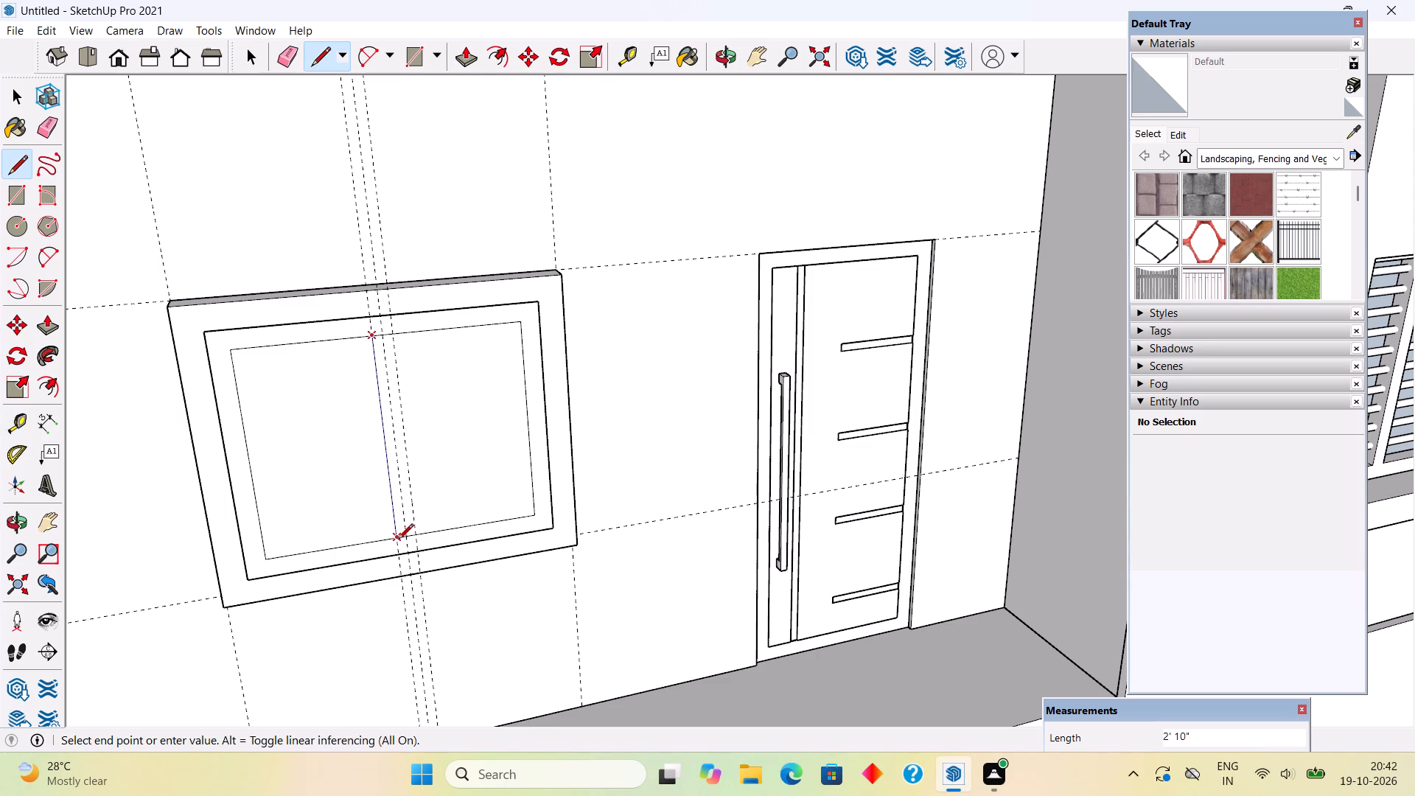
{"action": "left_click", "coordinate": [395, 332]}
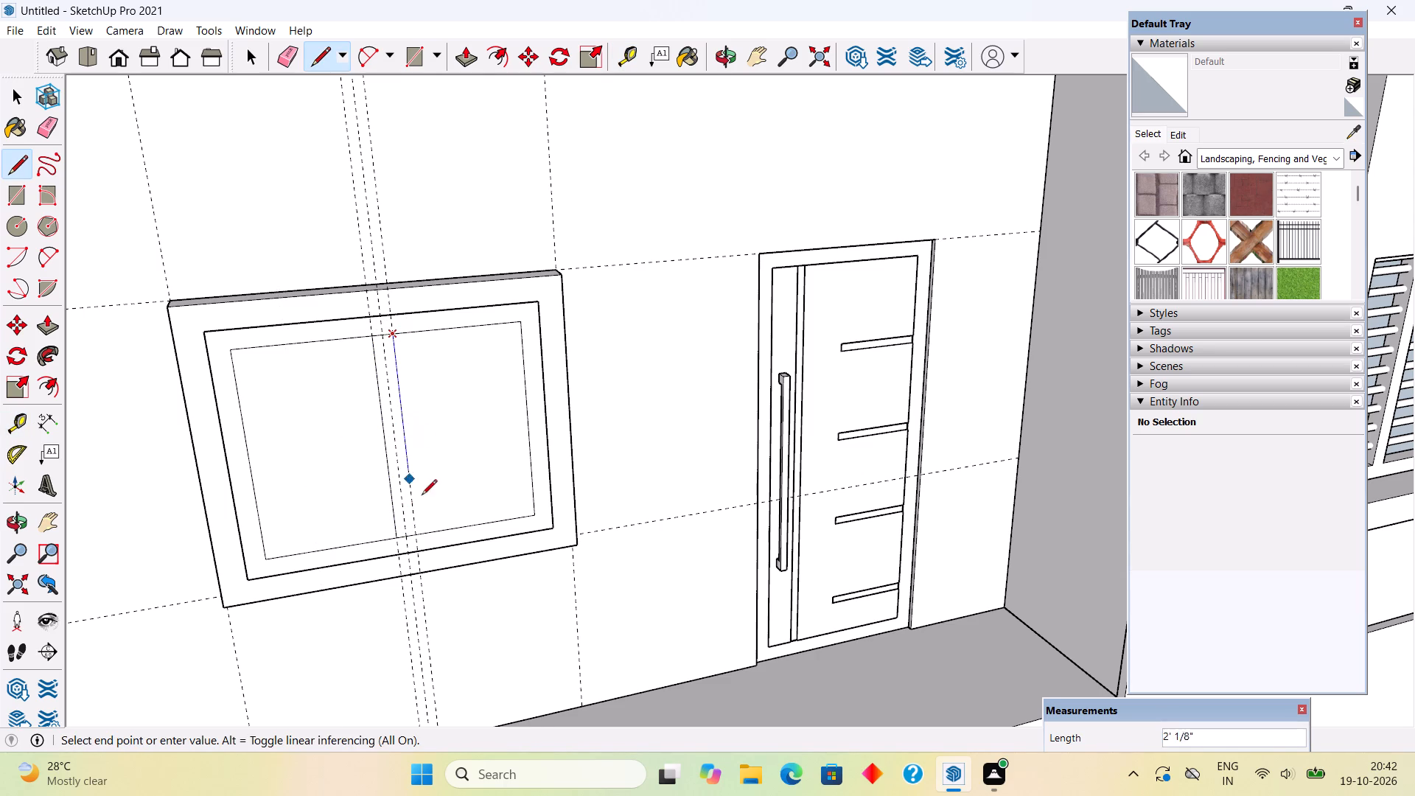
{"action": "left_click", "coordinate": [413, 540]}
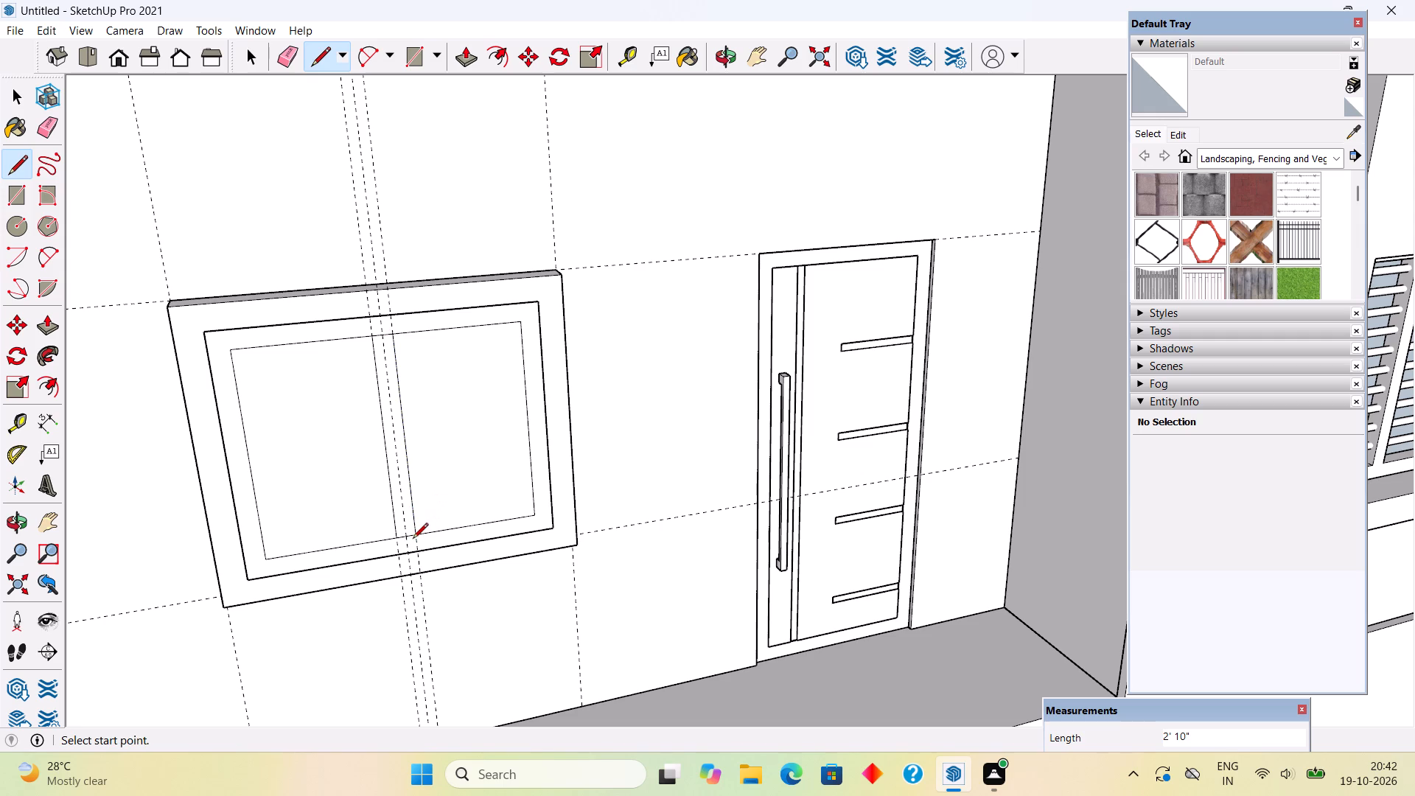
{"action": "key", "text": "e"}
{"action": "left_click", "coordinate": [408, 537]}
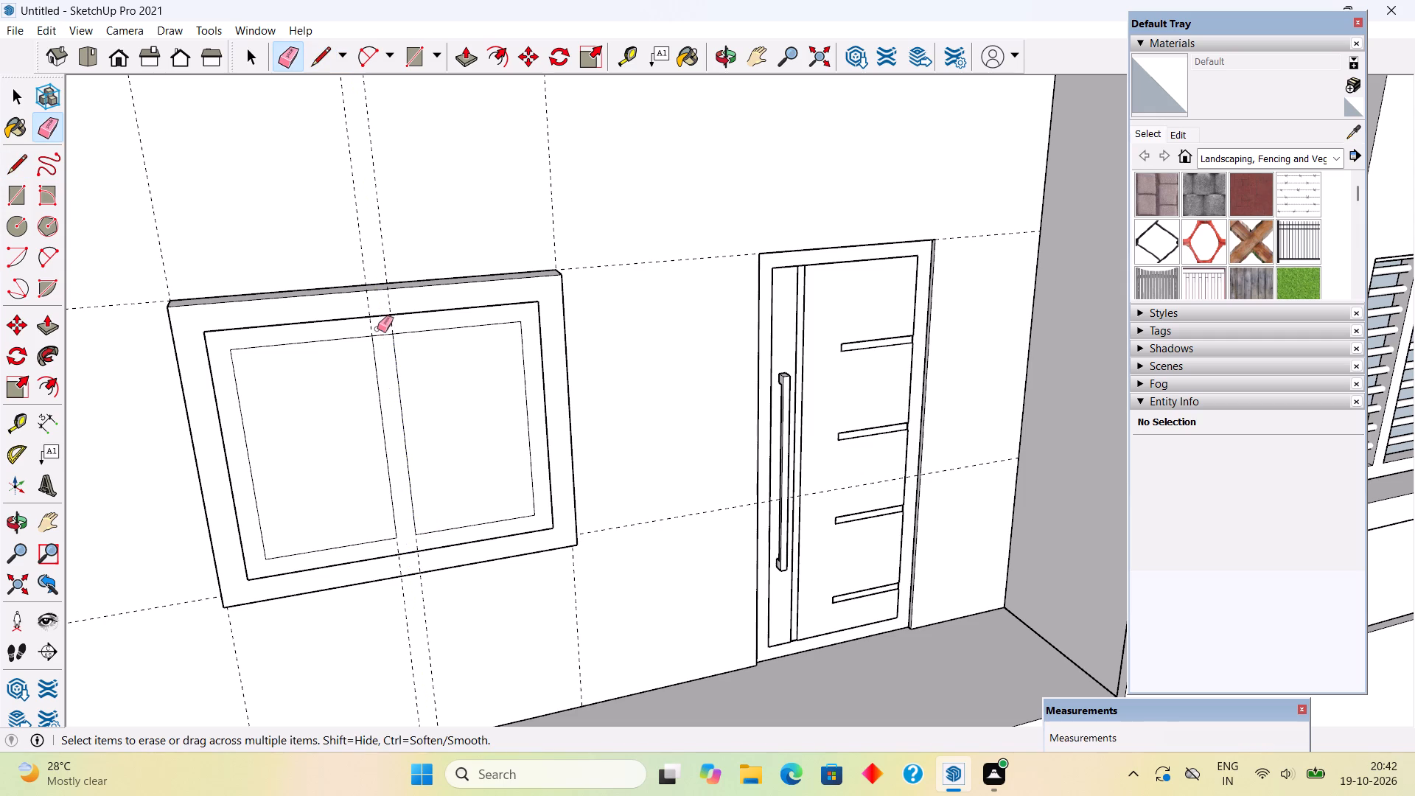
{"action": "left_click", "coordinate": [382, 335]}
{"action": "key", "text": "space"}
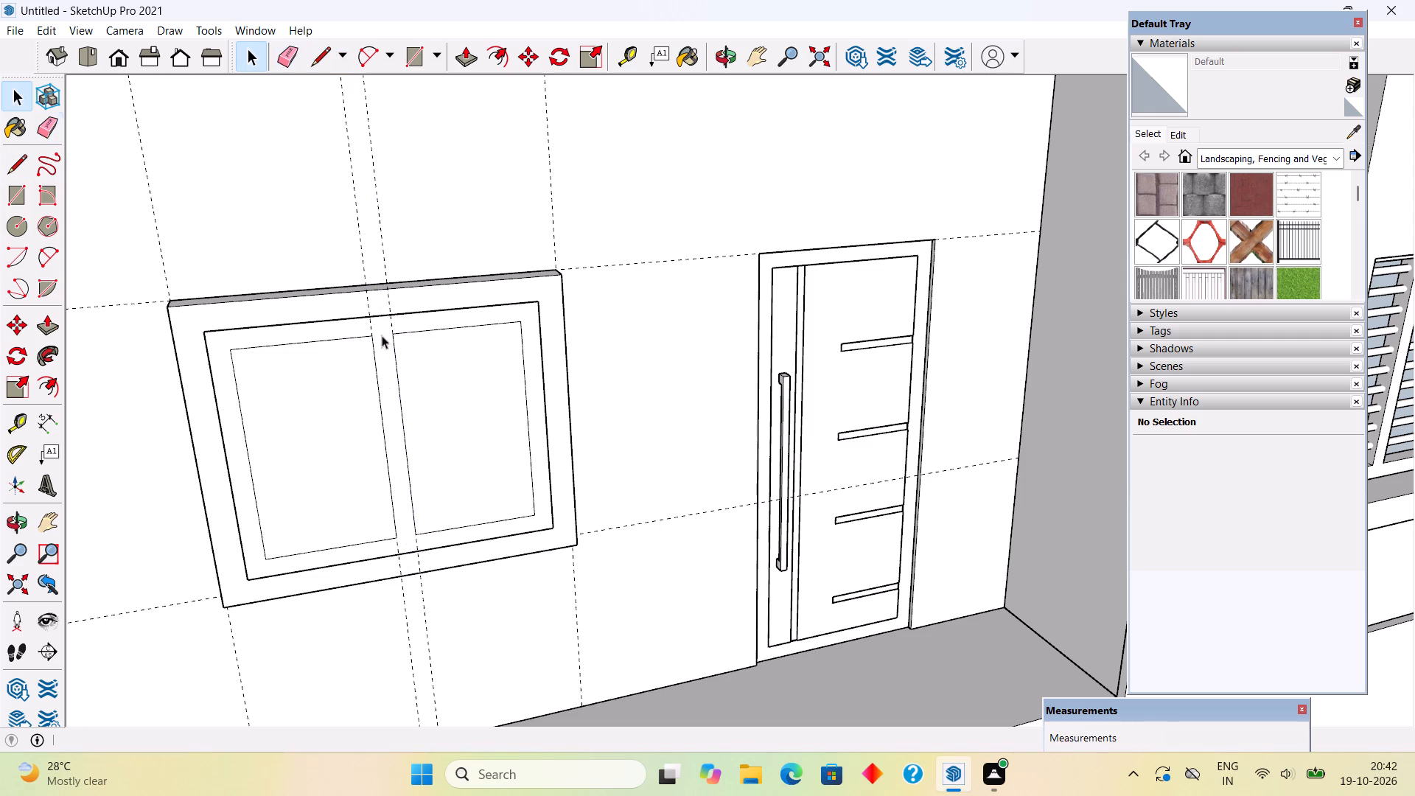
Delete the two pane faces on either side of the central mullion.
{"action": "left_click", "coordinate": [458, 376]}
{"action": "key", "text": "Delete"}
{"action": "left_click", "coordinate": [343, 474]}
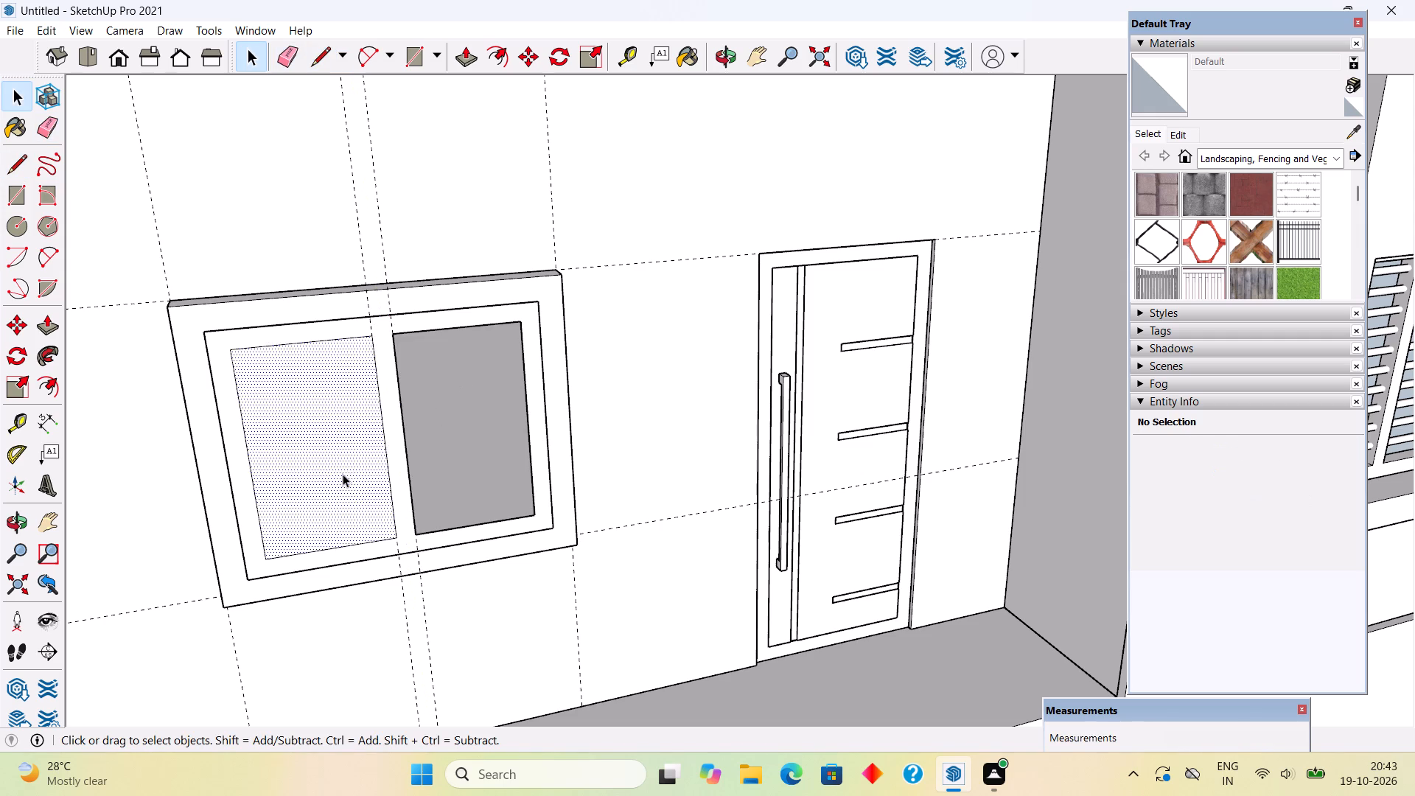
{"action": "key", "text": "Delete"}
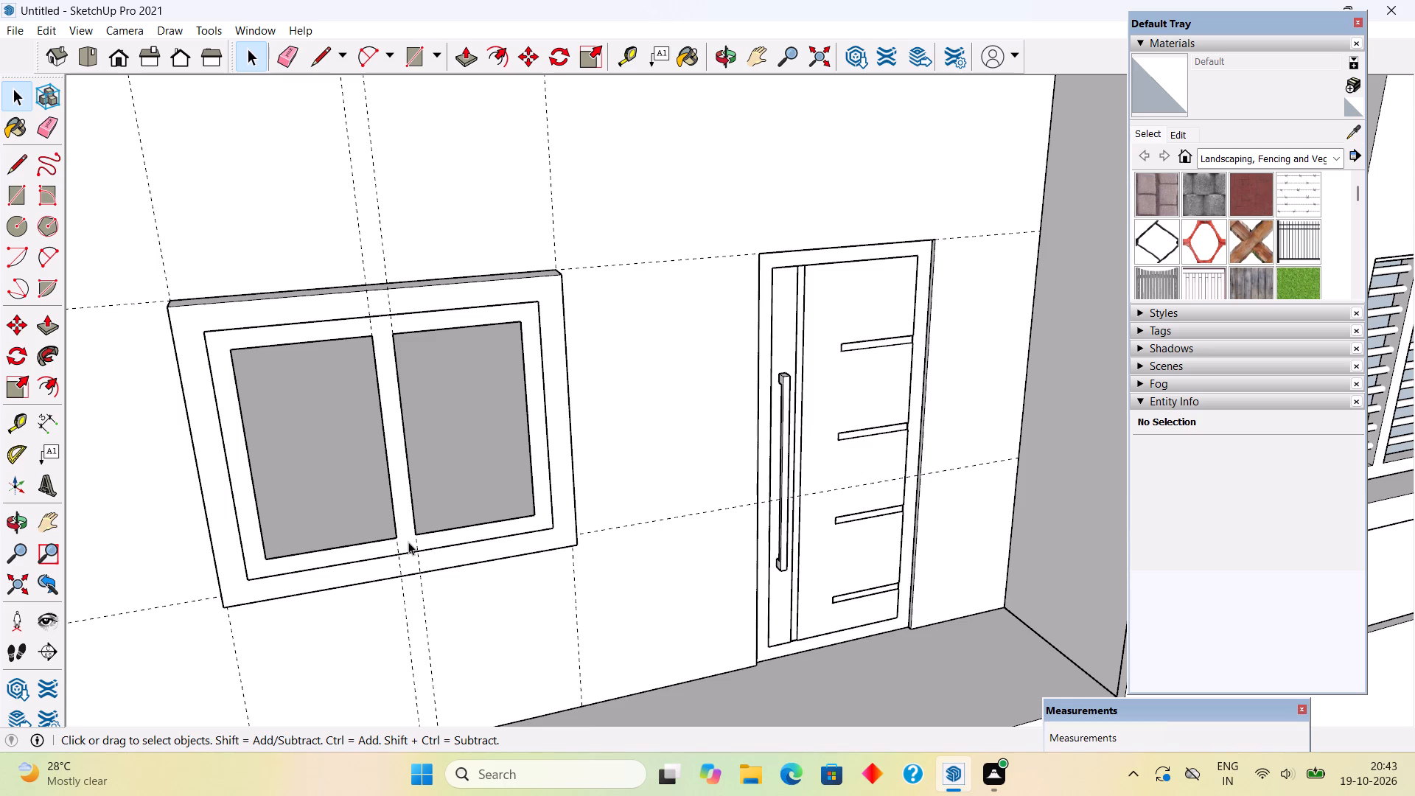
Pull the inner sash face, including the central mullion, out 3".
{"action": "left_click", "coordinate": [408, 542]}
{"action": "key", "text": "p"}
{"action": "left_click", "coordinate": [408, 542]}
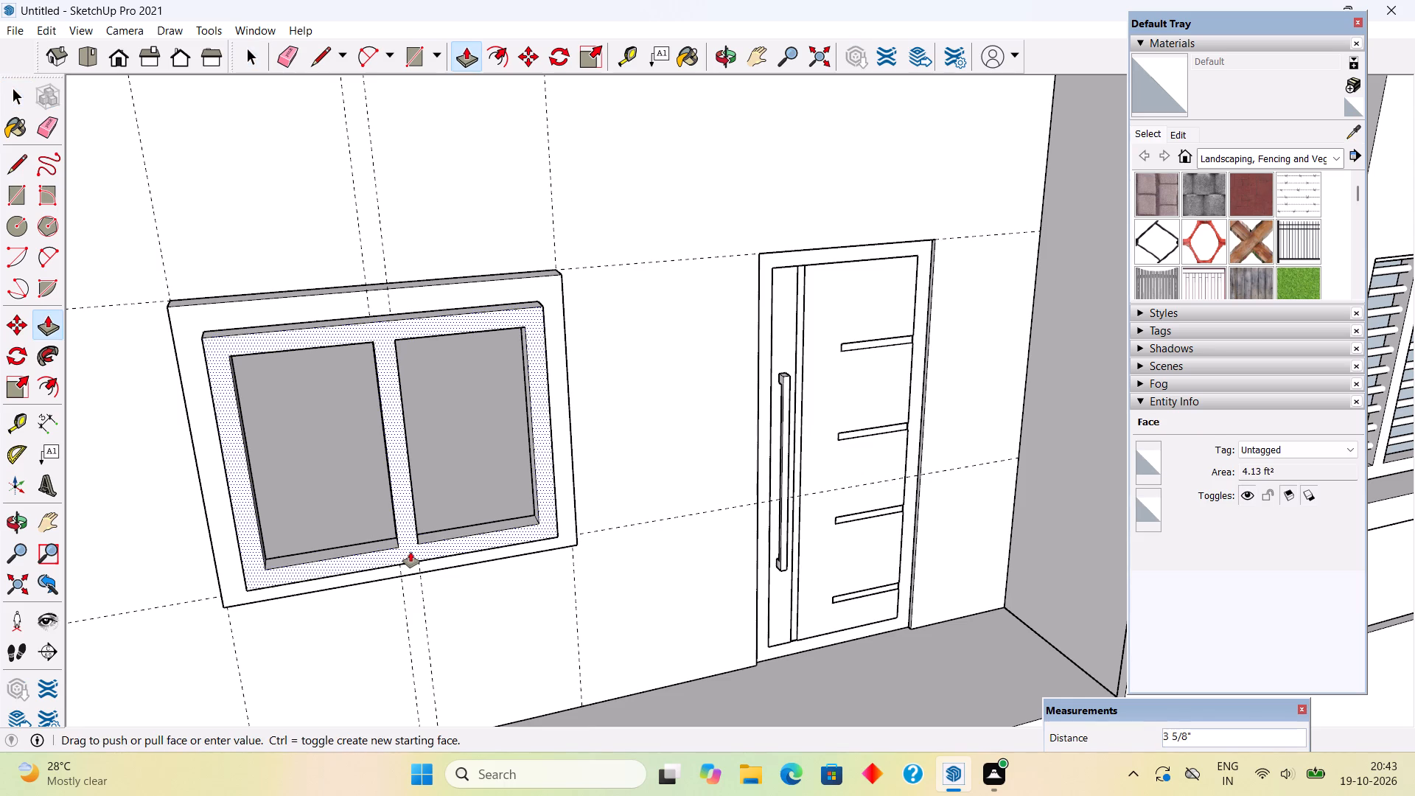
{"action": "type", "text": "3\""}
{"action": "key", "text": "Return"}
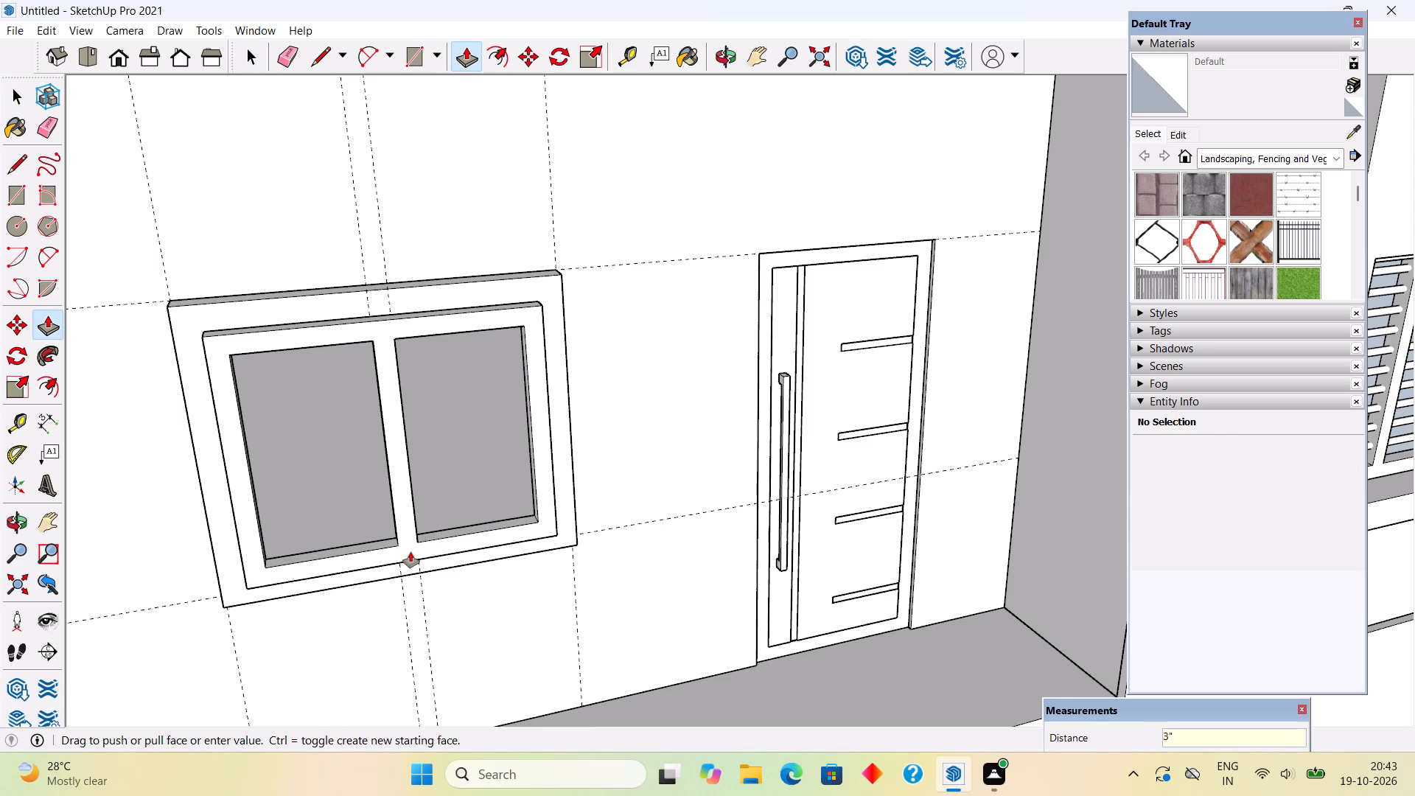
{"action": "key", "text": "space"}
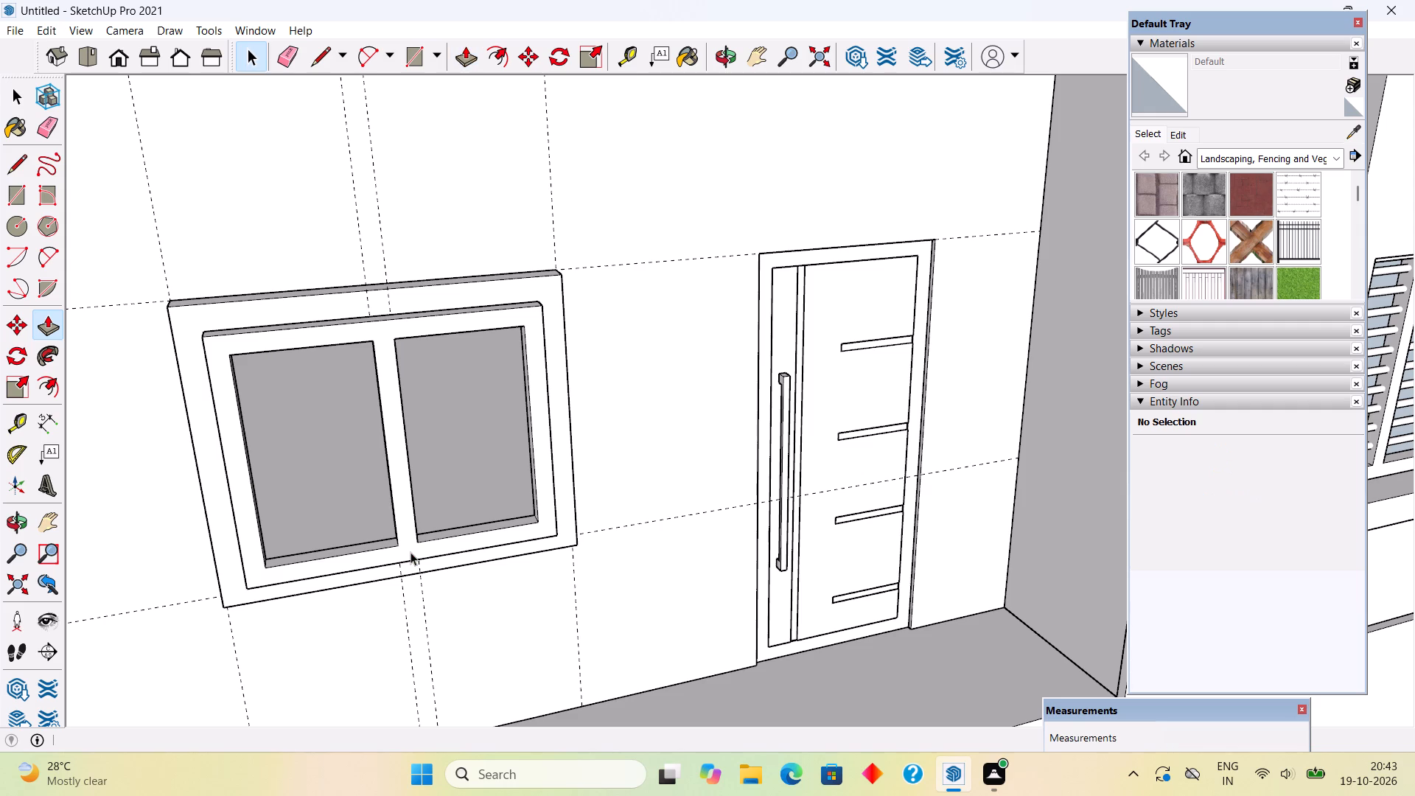
Select all the geometry of the inner two-pane sash and make it a group.
{"action": "middle_click_drag", "start_coordinate": [346, 509], "coordinate": [454, 516]}
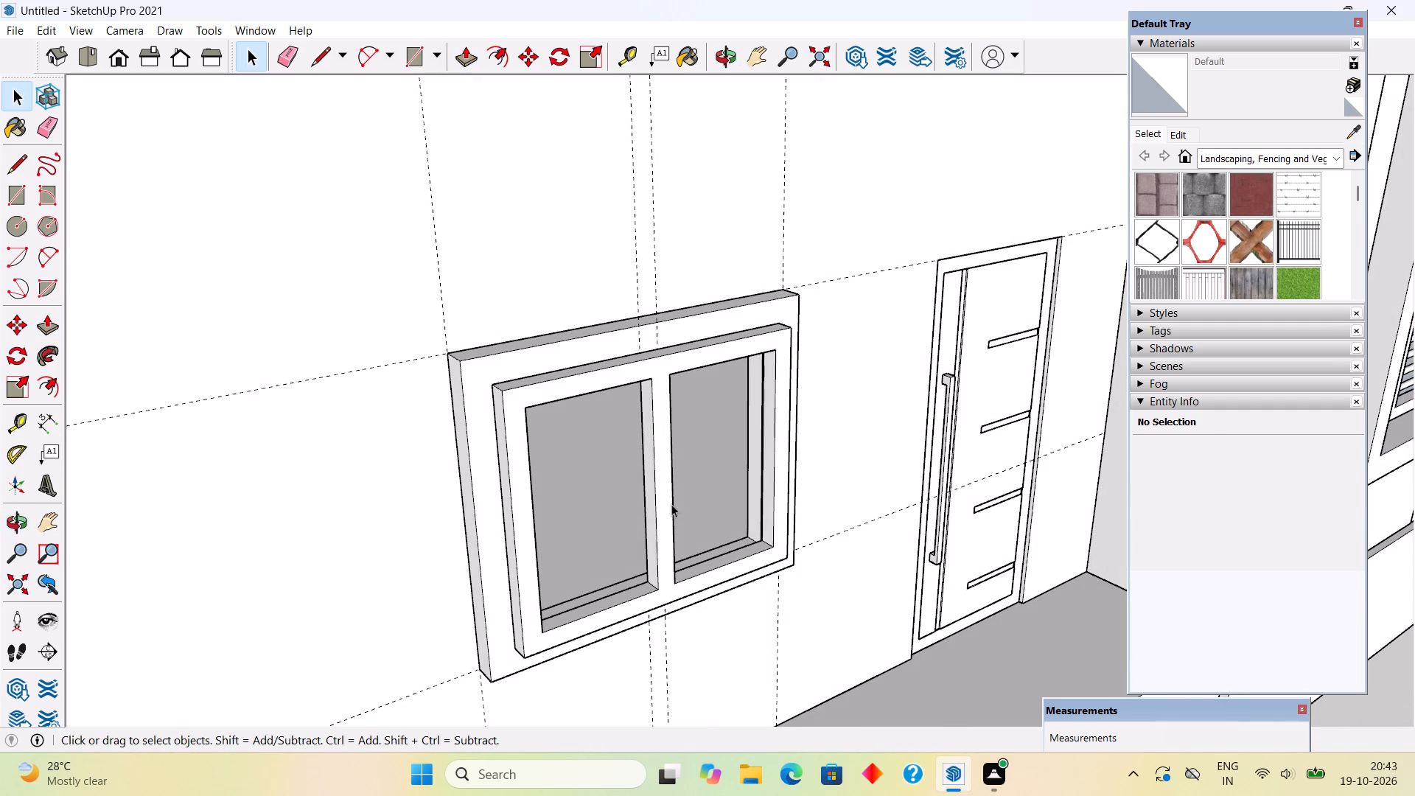
{"action": "scroll", "coordinate": [761, 548], "scroll_direction": "up", "scroll_amount": 3}
{"action": "triple_click", "coordinate": [763, 551]}
{"action": "left_click", "coordinate": [763, 551]}
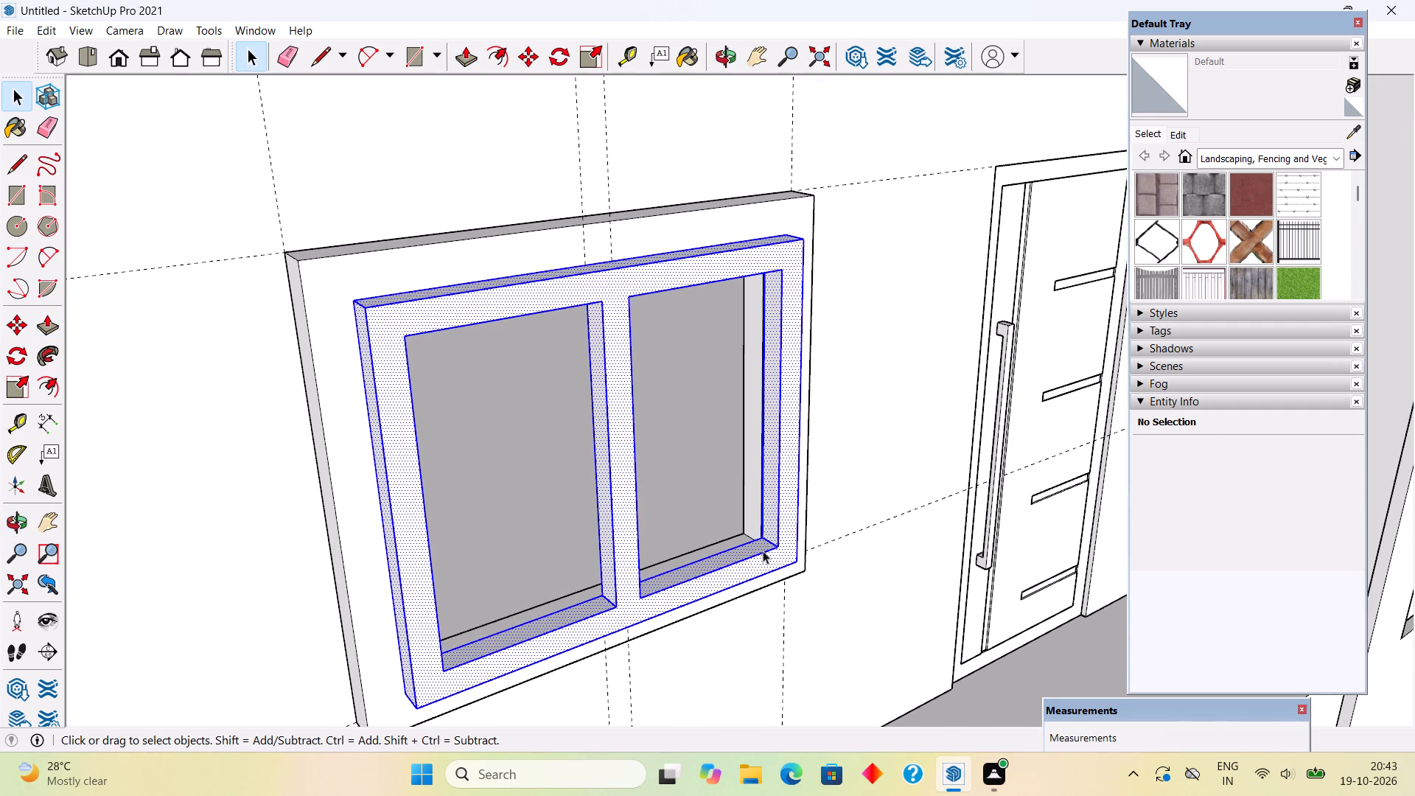
{"action": "right_click", "coordinate": [763, 551]}
{"action": "left_click", "coordinate": [805, 425]}
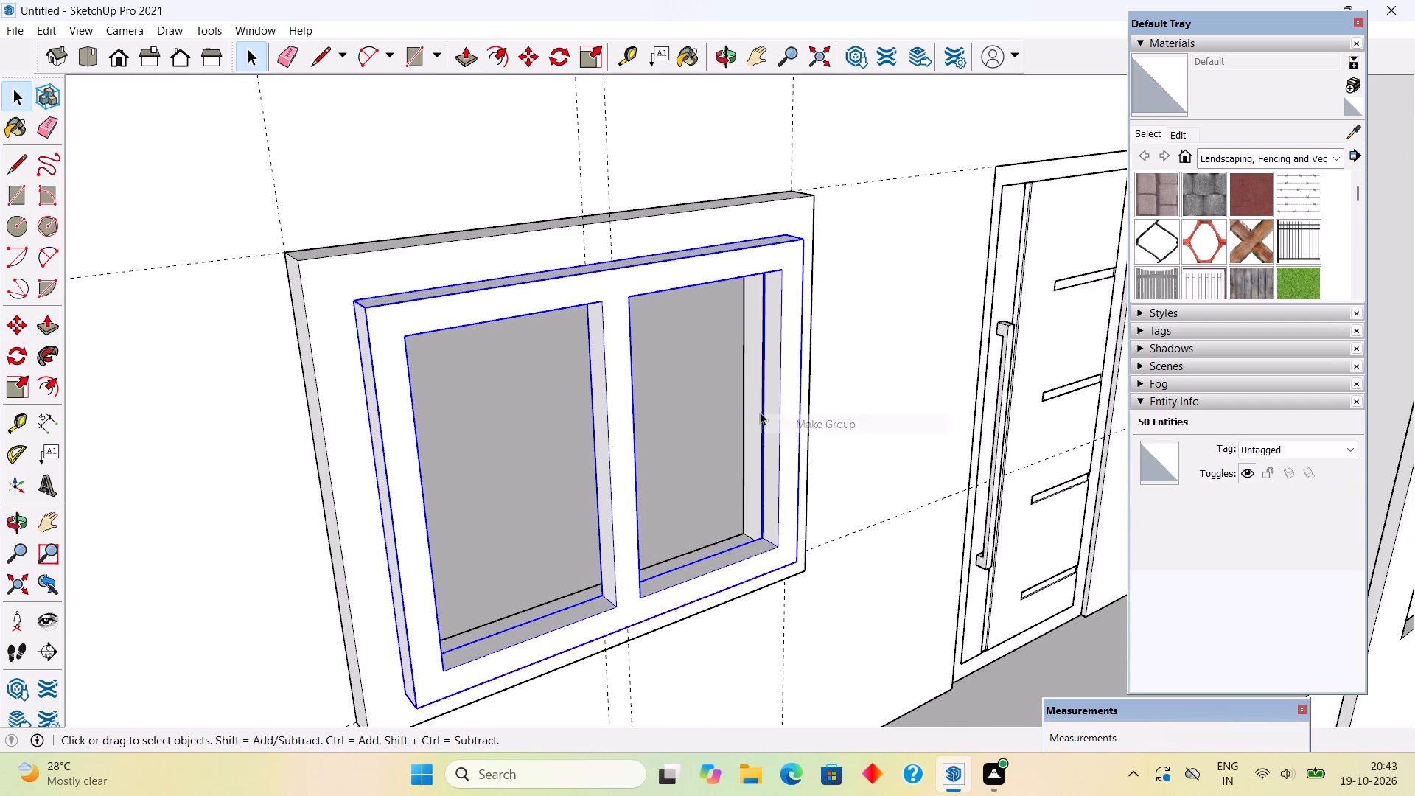
{"action": "left_click", "coordinate": [721, 397]}
Move the sash group 7" back into the outer frame, from its front lower corner to the frame's inner rear corner.
{"action": "scroll", "coordinate": [805, 562], "scroll_direction": "up", "scroll_amount": 7}
{"action": "left_click", "coordinate": [761, 559]}
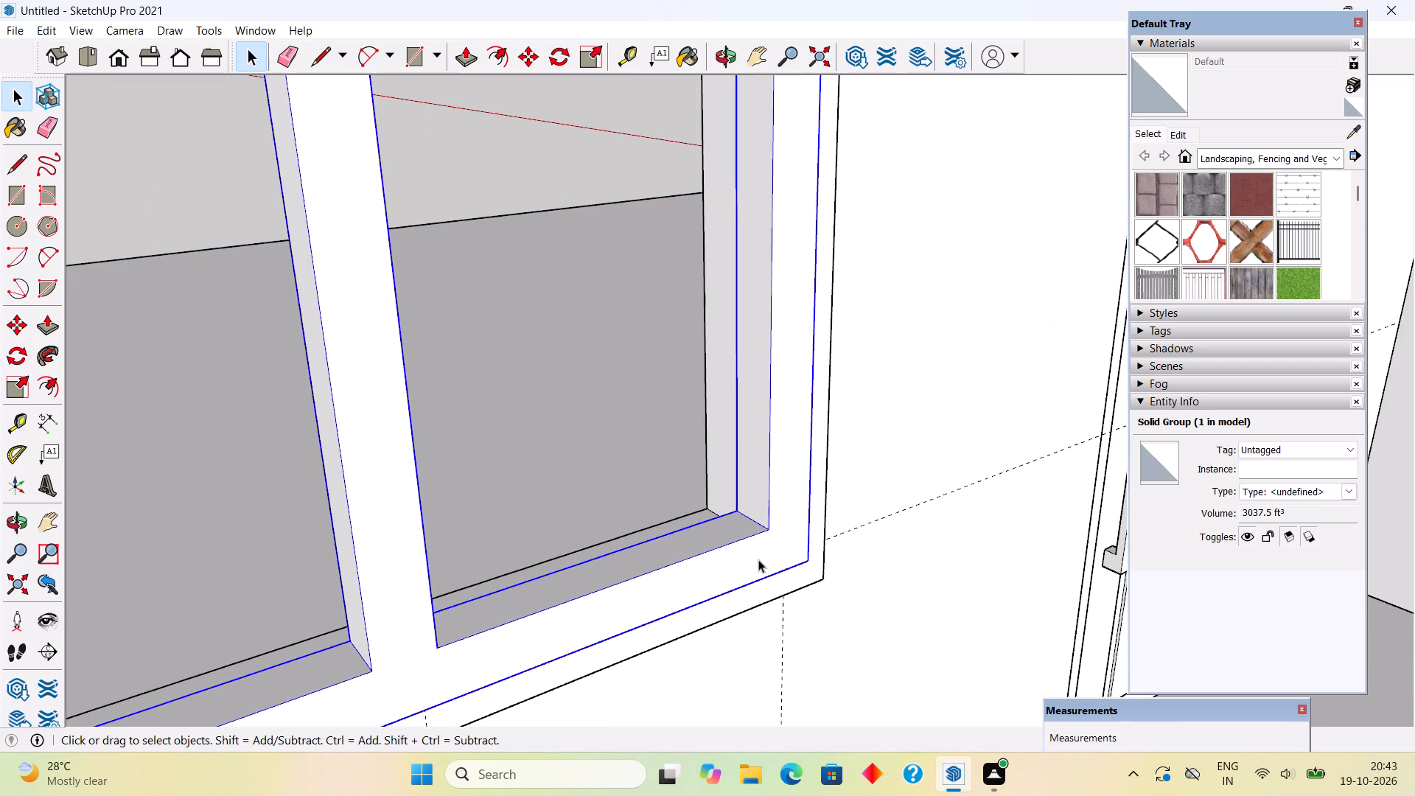
{"action": "key", "text": "m"}
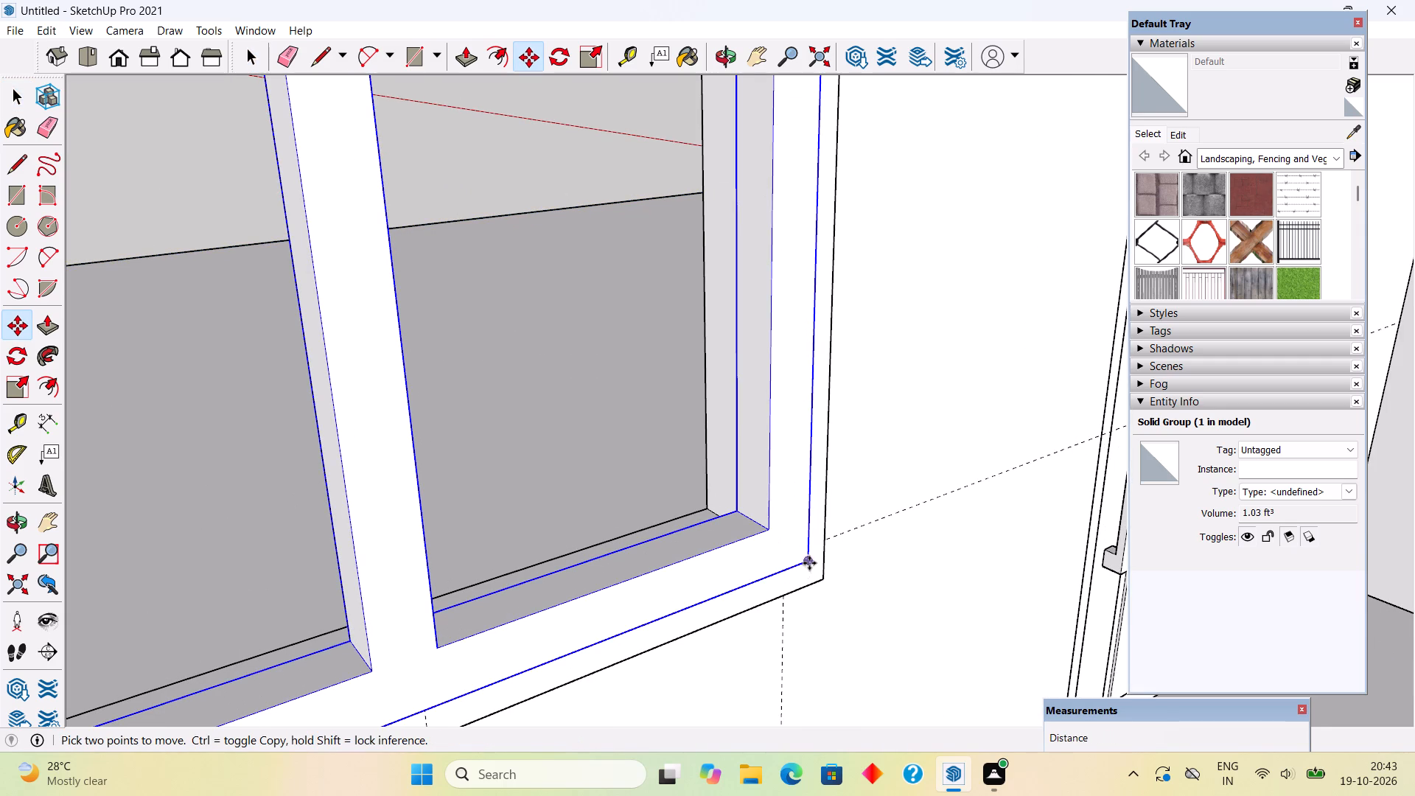
{"action": "left_click", "coordinate": [809, 563]}
{"action": "scroll", "coordinate": [729, 529], "scroll_direction": "up", "scroll_amount": 5}
{"action": "left_click", "coordinate": [748, 511]}
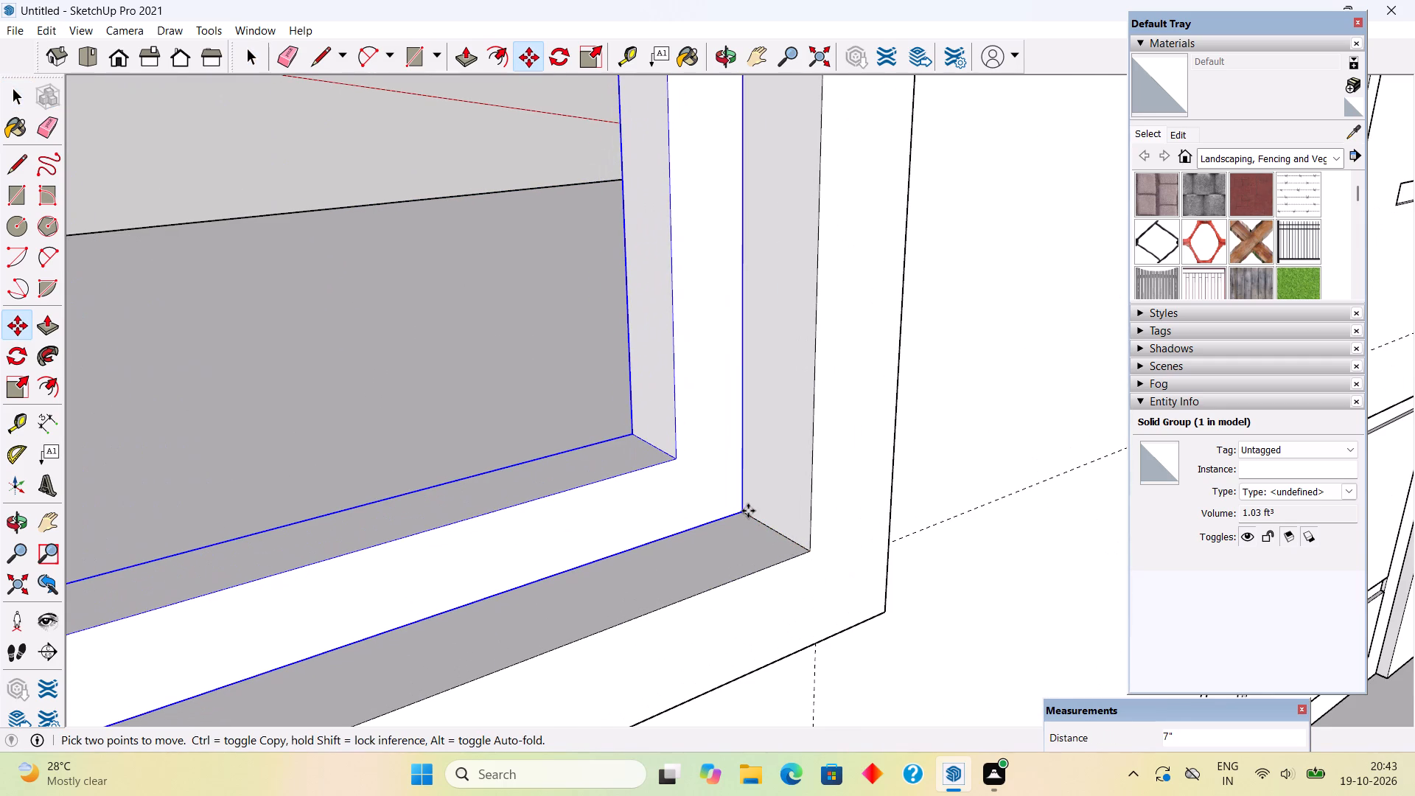
Inside the outer frame group, pull the new window frame's rear face 9" through to the wall's interior face.
{"action": "key", "text": "space"}
{"action": "left_click", "coordinate": [525, 341]}
{"action": "scroll", "coordinate": [525, 341], "scroll_direction": "down", "scroll_amount": 6}
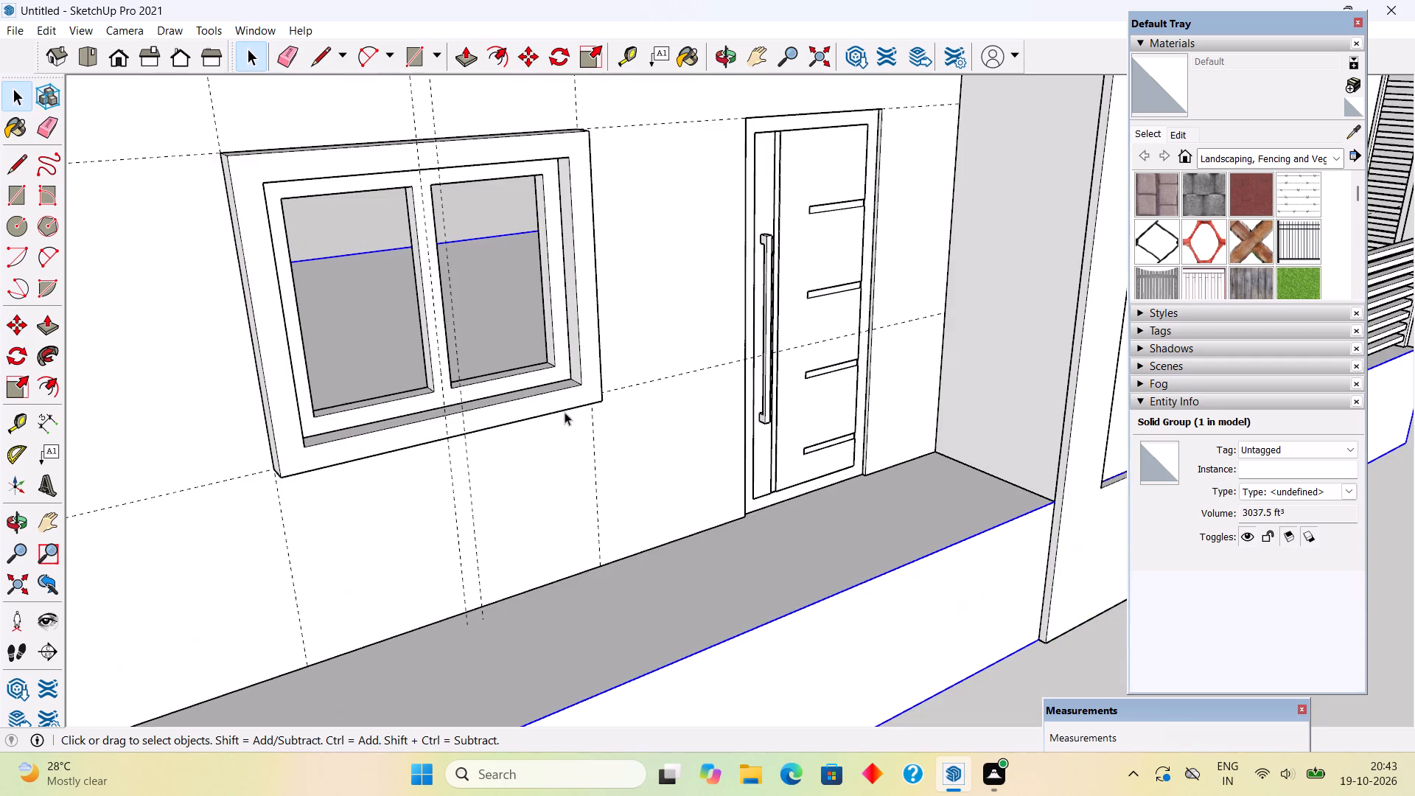
{"action": "middle_click_drag", "start_coordinate": [595, 455], "coordinate": [953, 468]}
{"action": "scroll", "coordinate": [931, 456], "scroll_direction": "down", "scroll_amount": 3}
{"action": "middle_click_drag", "start_coordinate": [328, 483], "coordinate": [852, 523]}
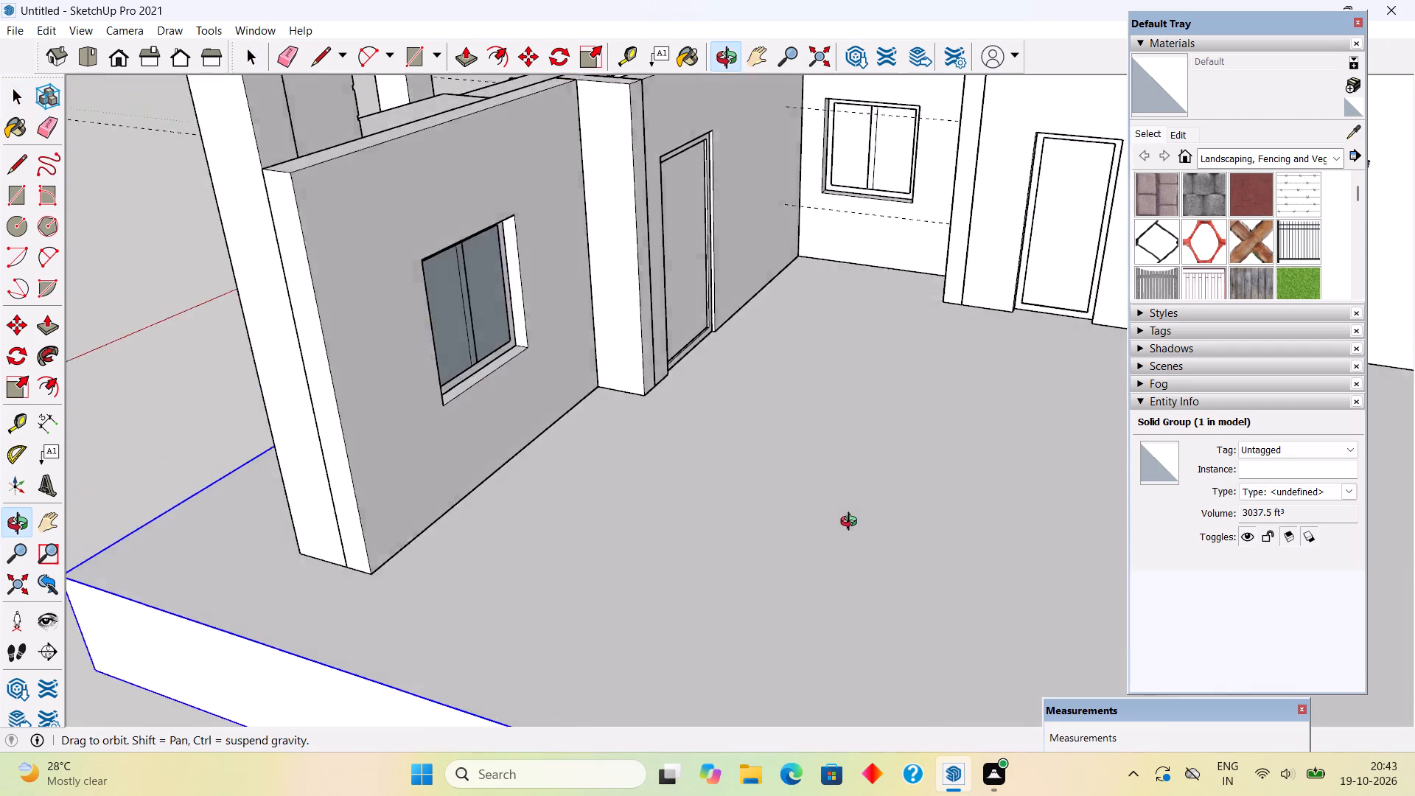
{"action": "middle_click_drag", "start_coordinate": [852, 523], "coordinate": [825, 514]}
{"action": "scroll", "coordinate": [830, 514], "scroll_direction": "down", "scroll_amount": 3}
{"action": "scroll", "coordinate": [444, 494], "scroll_direction": "down", "scroll_amount": 3}
{"action": "scroll", "coordinate": [1091, 357], "scroll_direction": "up", "scroll_amount": 7}
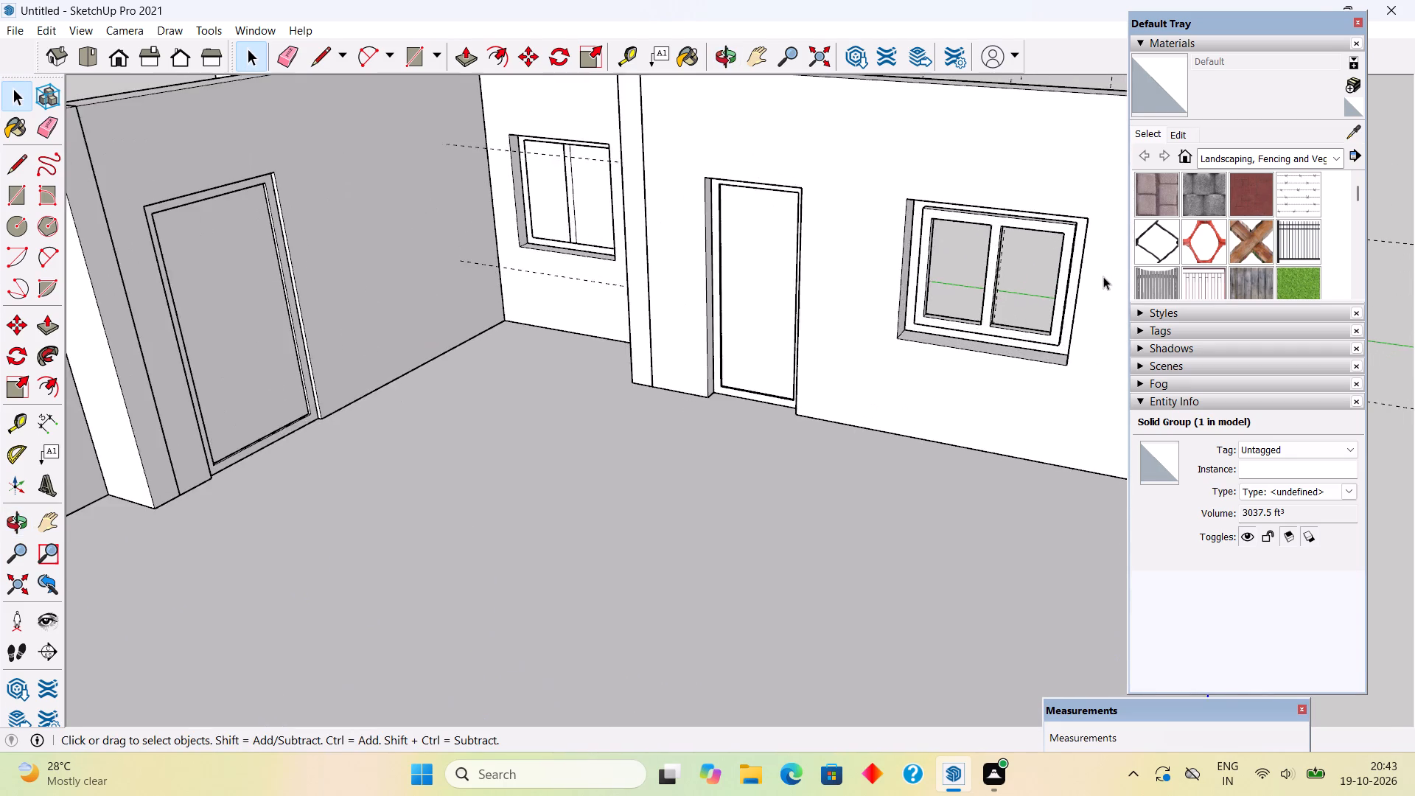
{"action": "scroll", "coordinate": [1091, 298], "scroll_direction": "up", "scroll_amount": 5}
{"action": "scroll", "coordinate": [1065, 361], "scroll_direction": "down", "scroll_amount": 1}
{"action": "scroll", "coordinate": [1053, 381], "scroll_direction": "up", "scroll_amount": 5}
{"action": "triple_click", "coordinate": [1051, 369]}
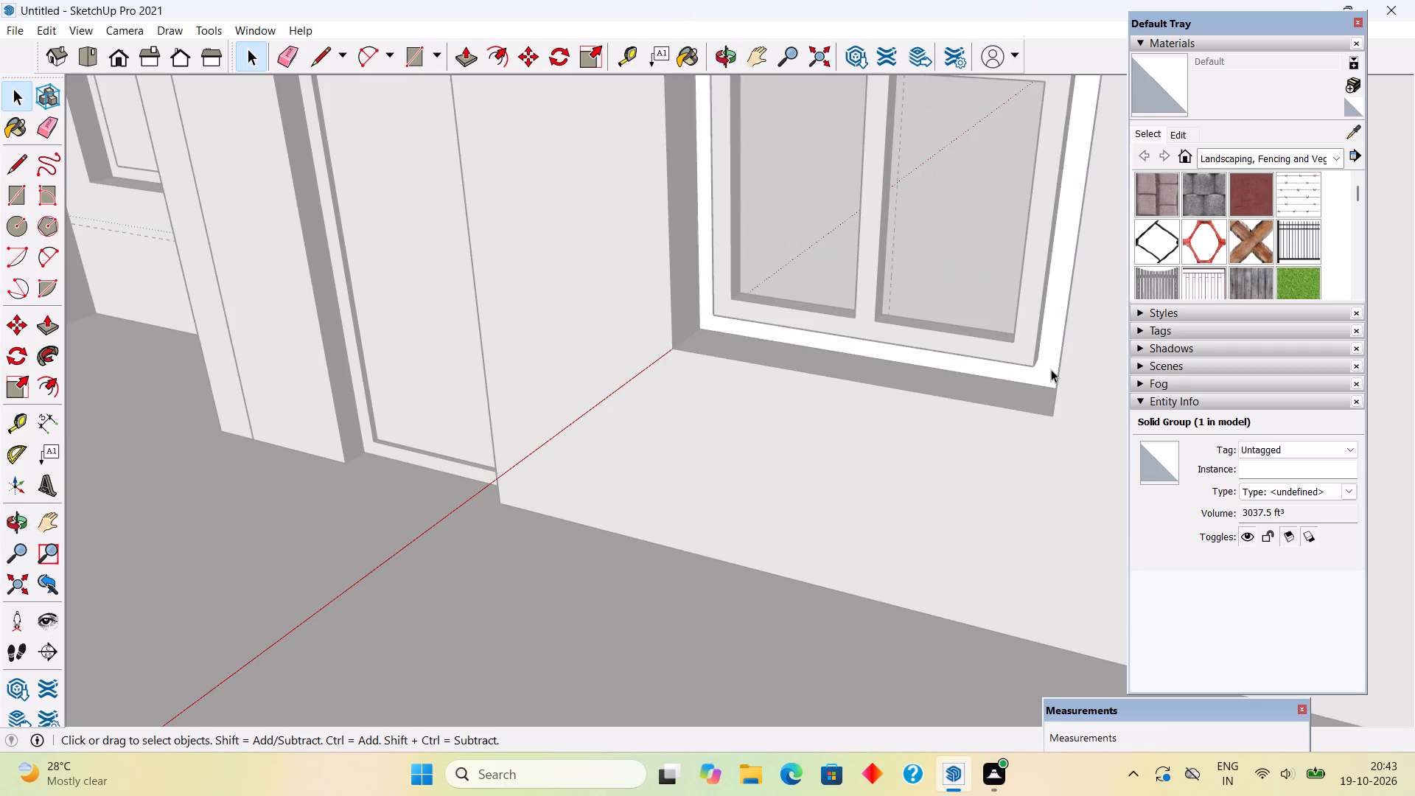
{"action": "key", "text": "p"}
{"action": "left_click", "coordinate": [1049, 364]}
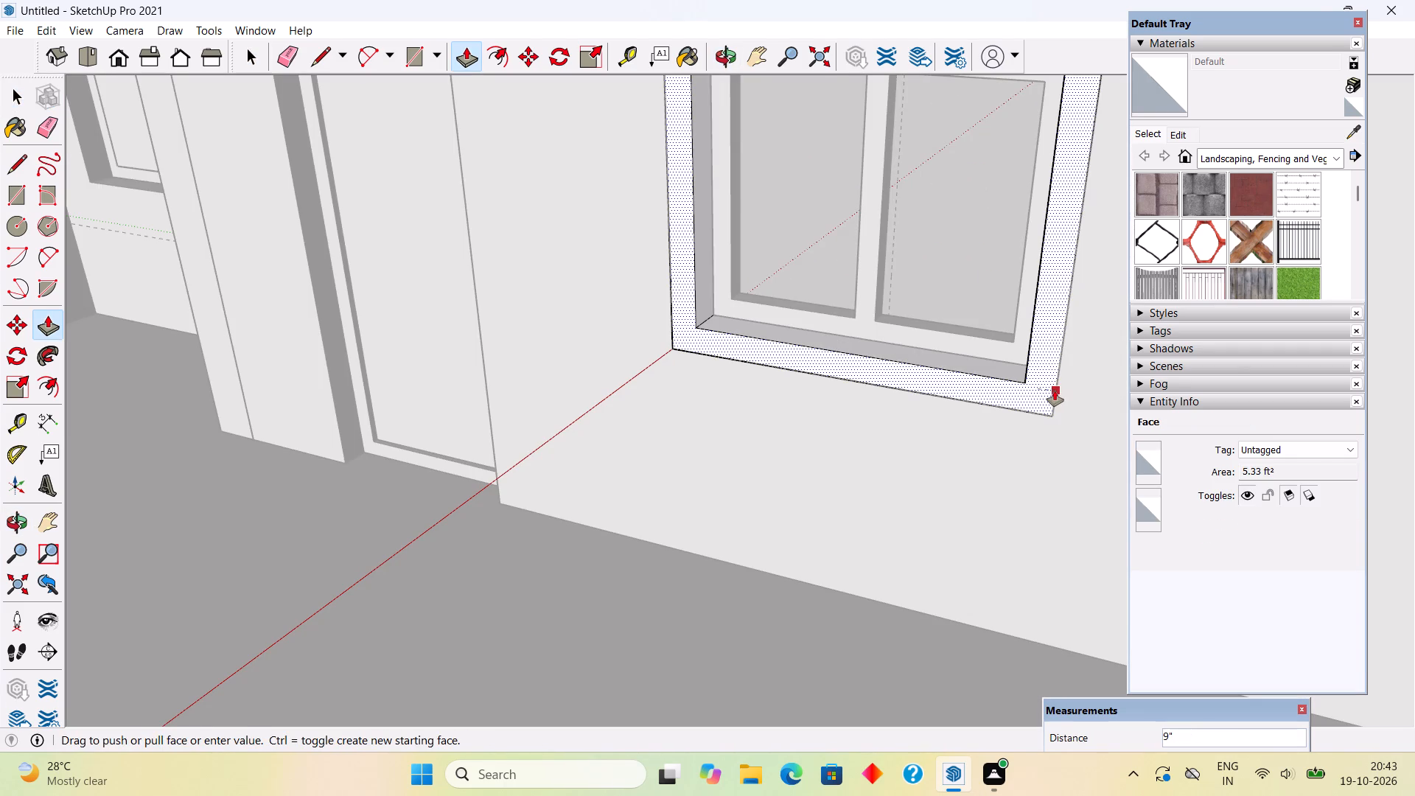
{"action": "left_click", "coordinate": [1055, 391]}
{"action": "key", "text": "space"}
{"action": "left_click", "coordinate": [1008, 284]}
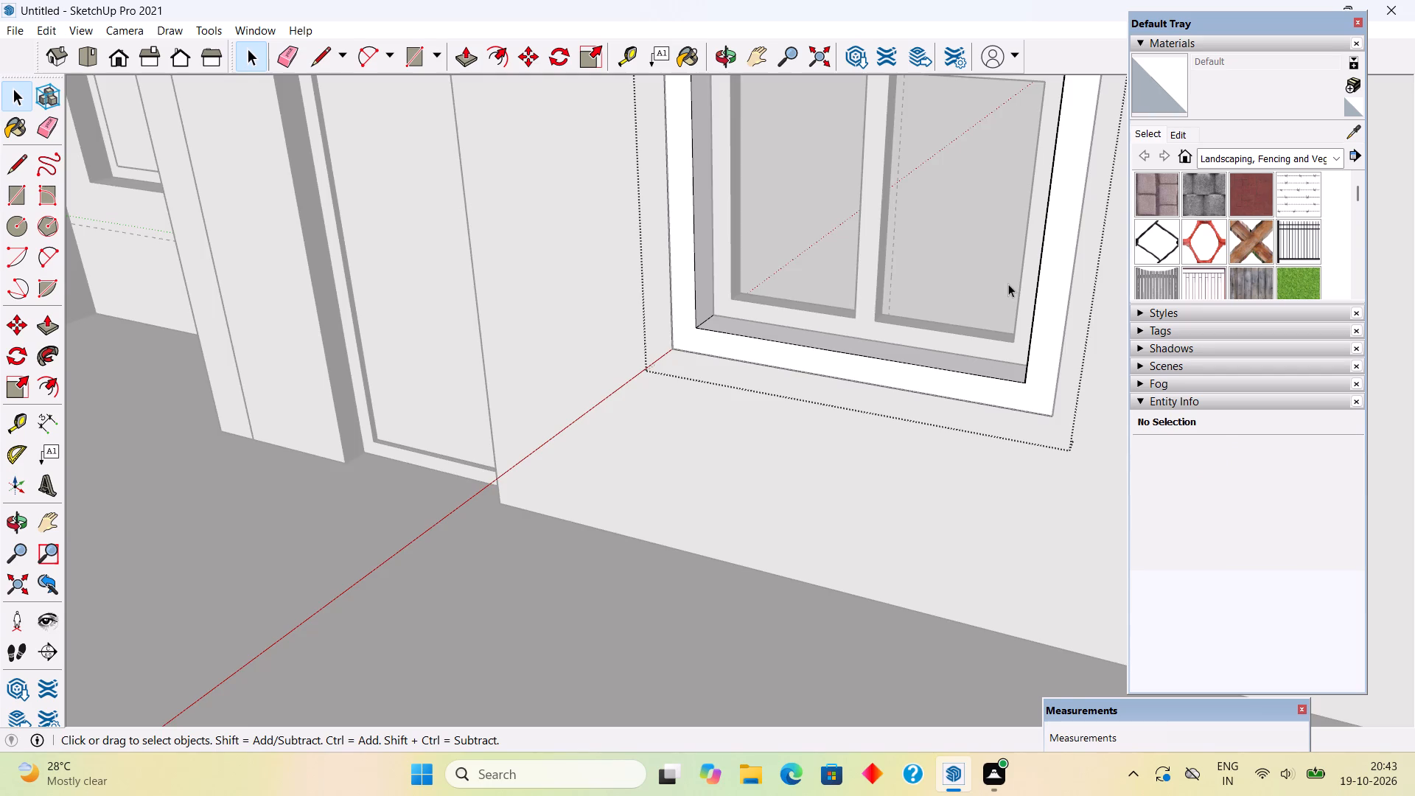
{"action": "scroll", "coordinate": [998, 307], "scroll_direction": "down", "scroll_amount": 20}
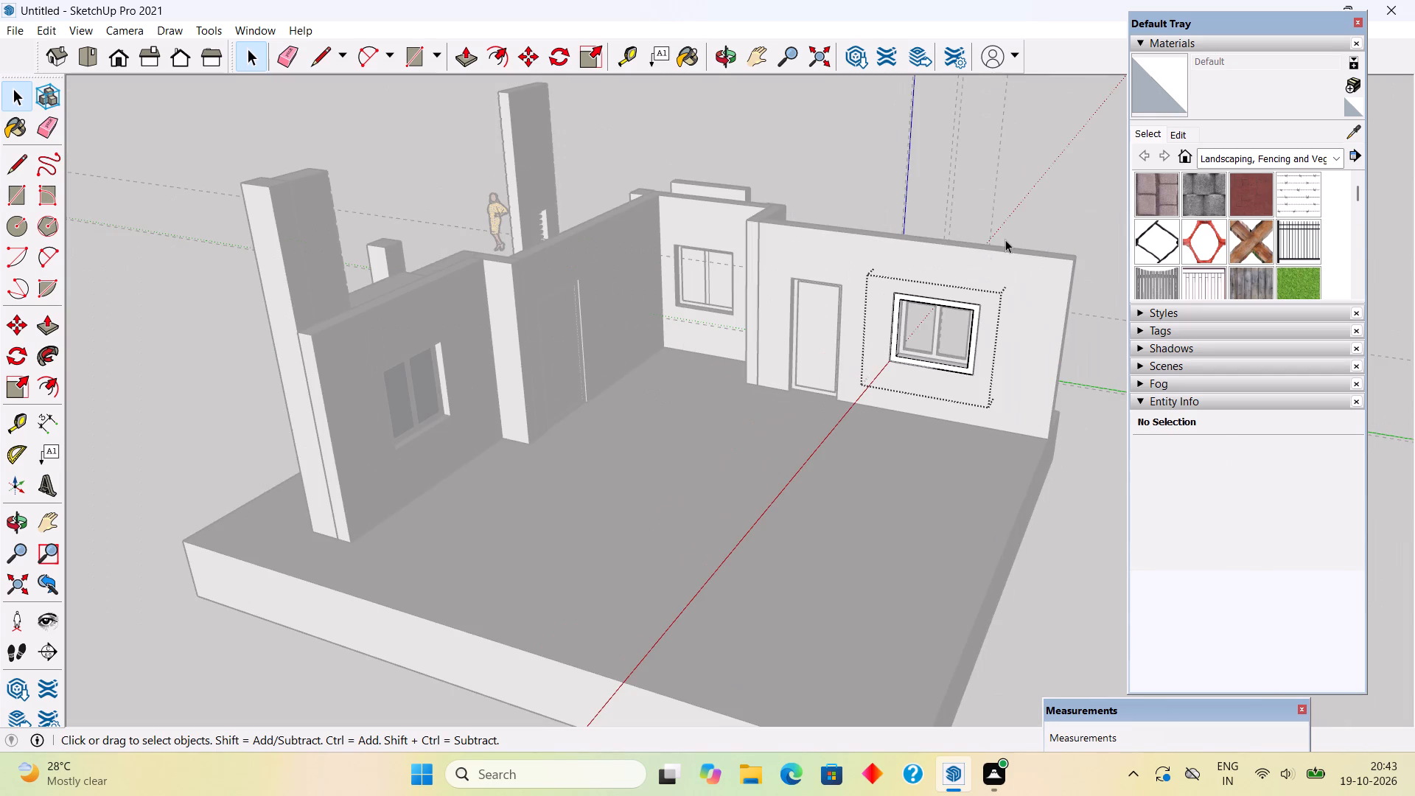
{"action": "left_click", "coordinate": [1005, 240]}
Place a vertical guide 1 1/2" from the front edge on the sash's inner side face.
{"action": "middle_click_drag", "start_coordinate": [1028, 314], "coordinate": [88, 306]}
{"action": "middle_click_drag", "start_coordinate": [548, 427], "coordinate": [427, 360]}
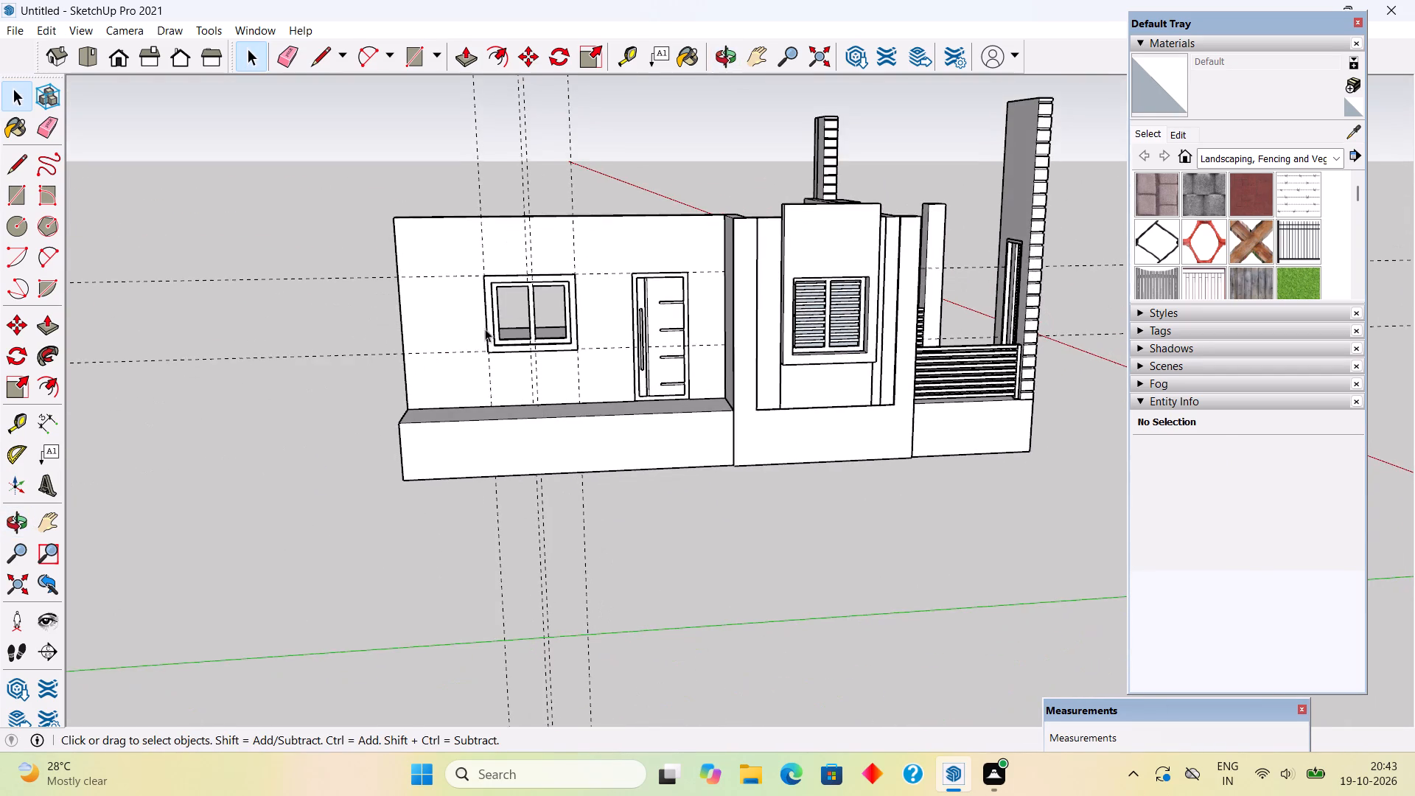
{"action": "scroll", "coordinate": [498, 319], "scroll_direction": "up", "scroll_amount": 6}
{"action": "scroll", "coordinate": [582, 338], "scroll_direction": "up", "scroll_amount": 4}
{"action": "middle_click_drag", "start_coordinate": [491, 363], "coordinate": [489, 371]}
{"action": "scroll", "coordinate": [510, 375], "scroll_direction": "down", "scroll_amount": 3}
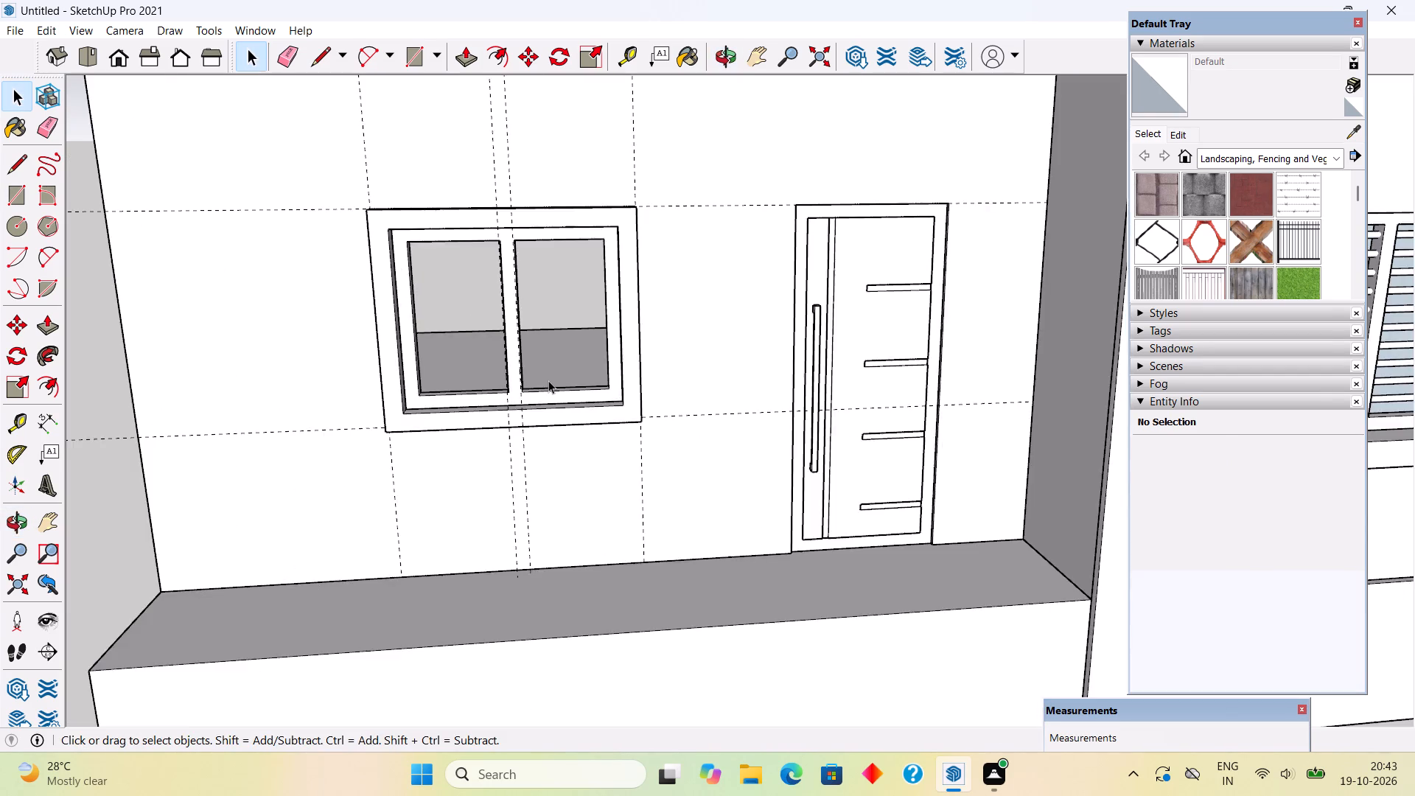
{"action": "scroll", "coordinate": [548, 380], "scroll_direction": "down", "scroll_amount": 5}
{"action": "middle_click_drag", "start_coordinate": [556, 375], "coordinate": [357, 254]}
{"action": "scroll", "coordinate": [366, 256], "scroll_direction": "up", "scroll_amount": 12}
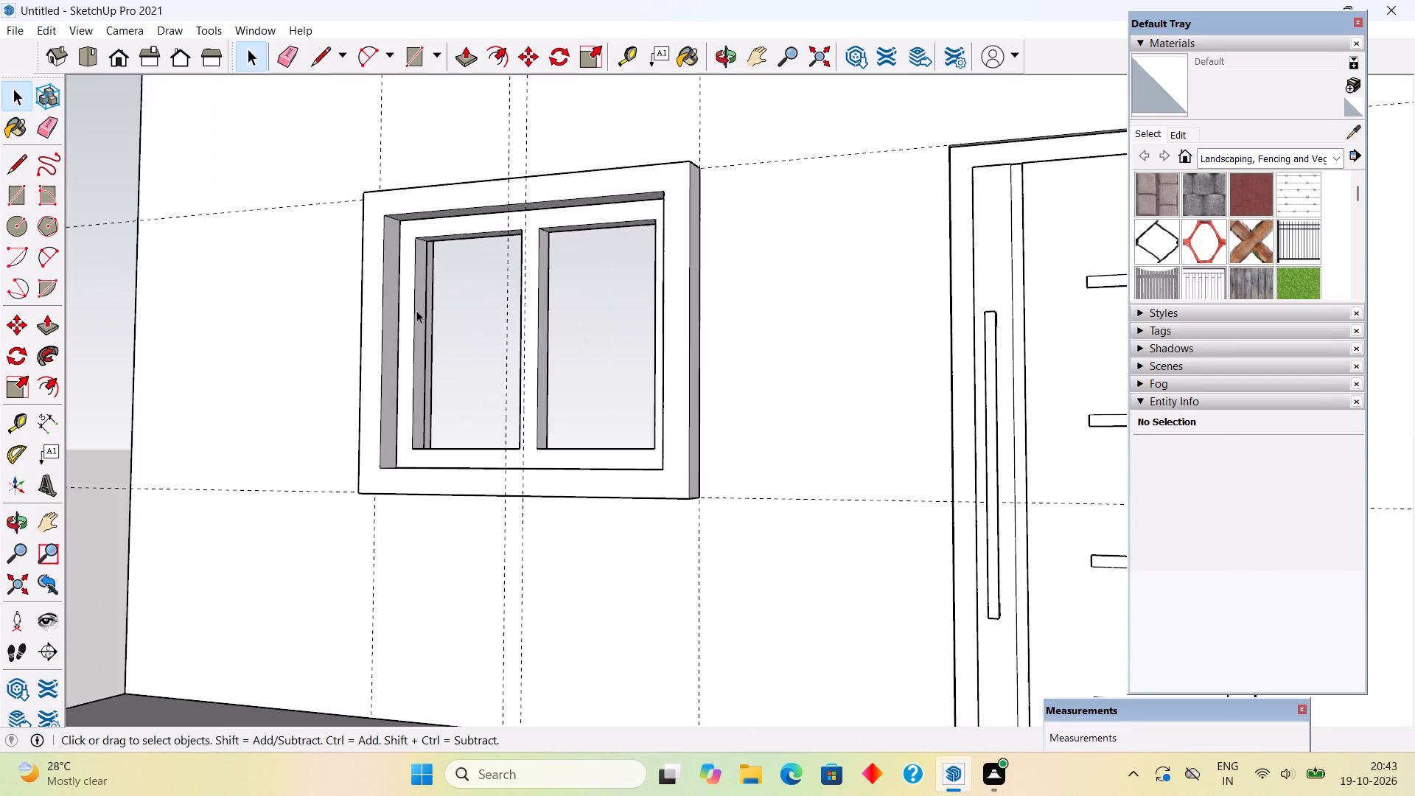
{"action": "scroll", "coordinate": [429, 301], "scroll_direction": "up", "scroll_amount": 6}
{"action": "middle_click_drag", "start_coordinate": [396, 262], "coordinate": [258, 318]}
{"action": "key", "text": "t"}
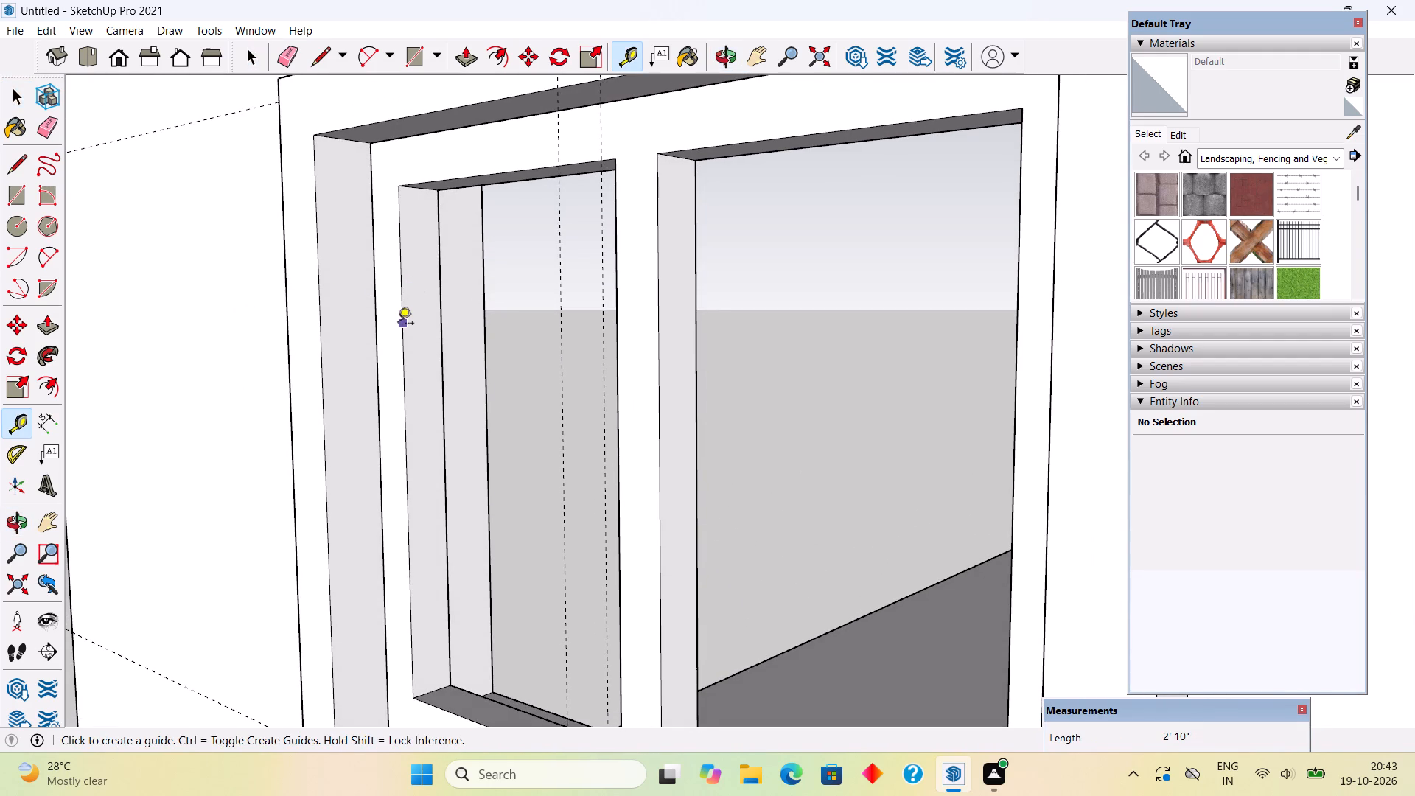
{"action": "left_click", "coordinate": [398, 324]}
{"action": "scroll", "coordinate": [420, 209], "scroll_direction": "up", "scroll_amount": 4}
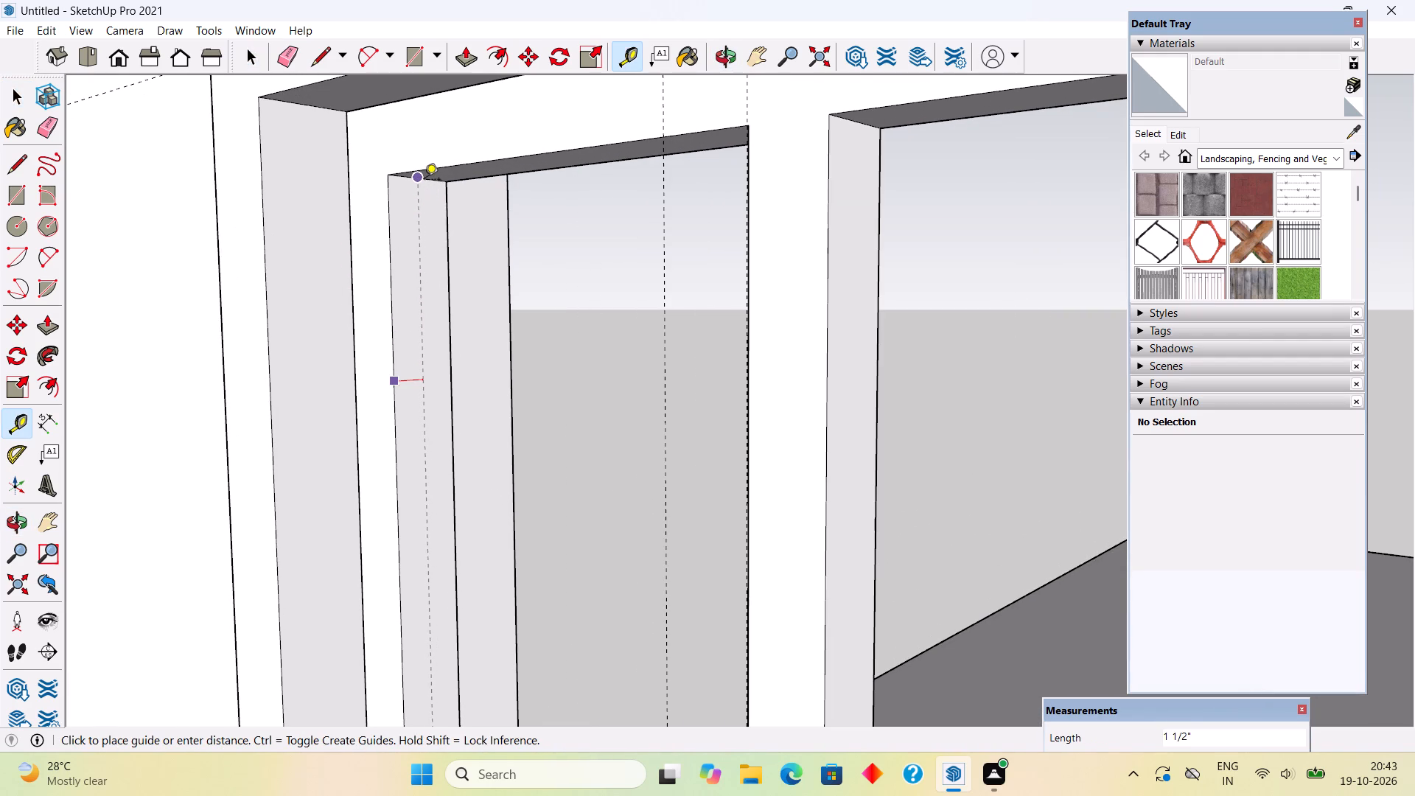
{"action": "left_click", "coordinate": [424, 181]}
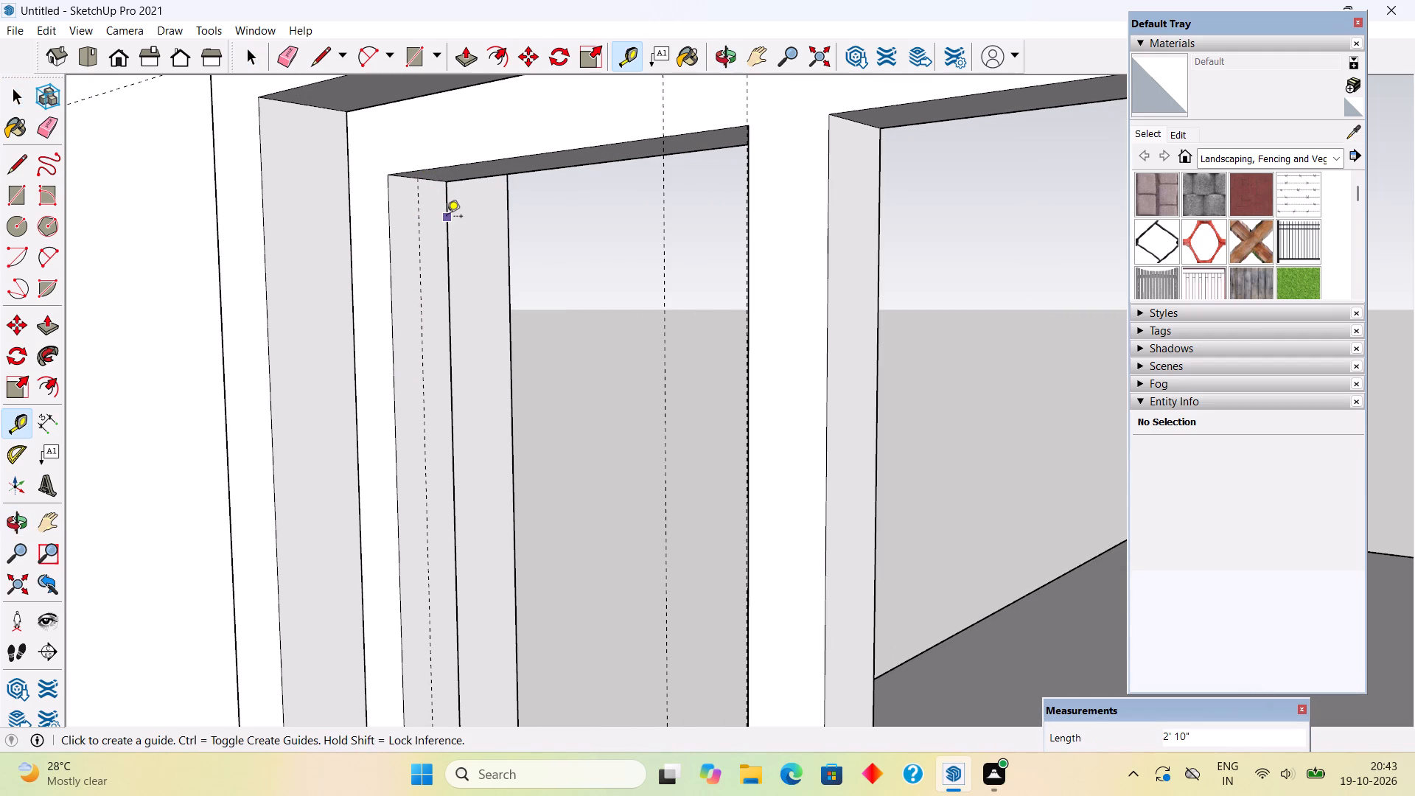
Draw a circle of about 1/2" radius on the guide near the sash's top and extrude it 3' 9" into a bar across both panes.
{"action": "key", "text": "c"}
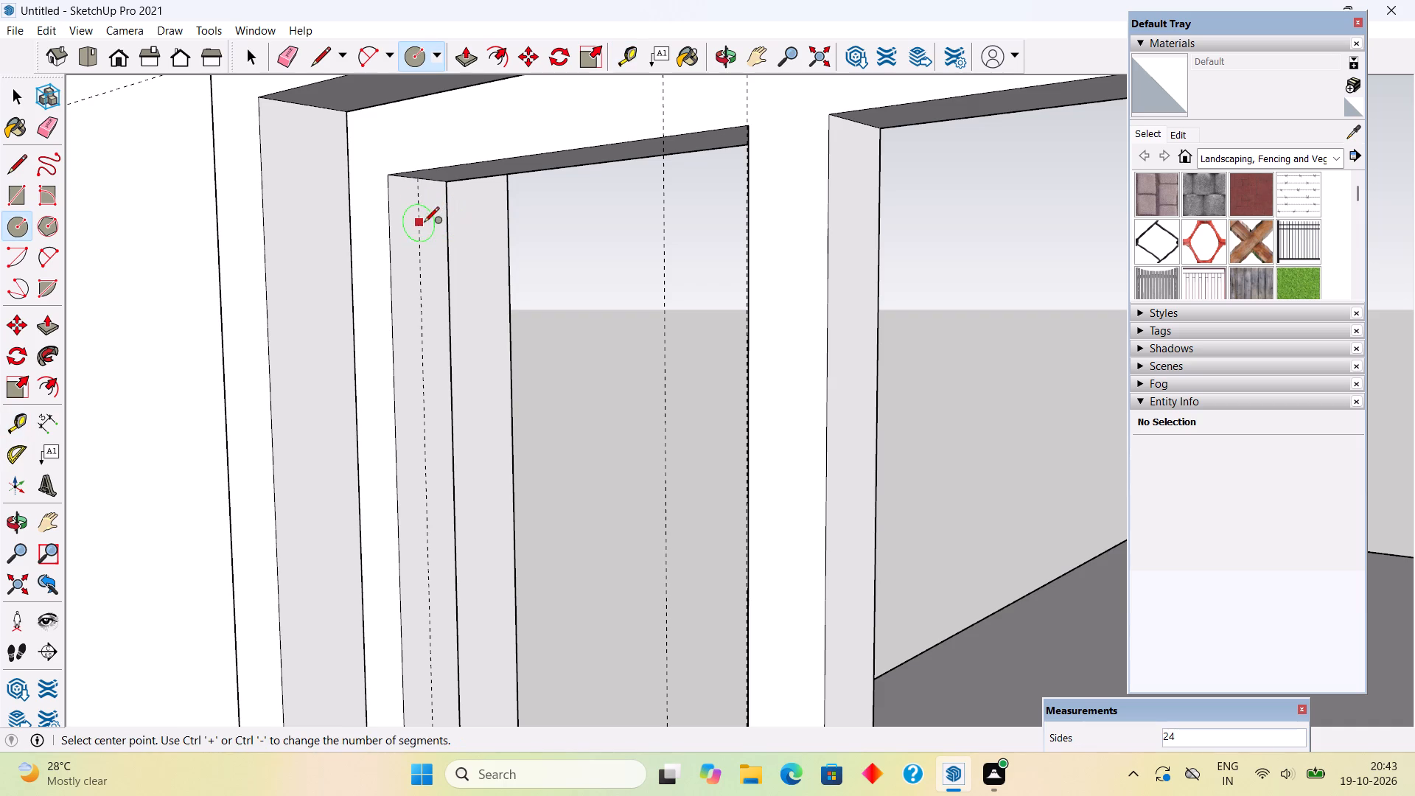
{"action": "left_click", "coordinate": [419, 226]}
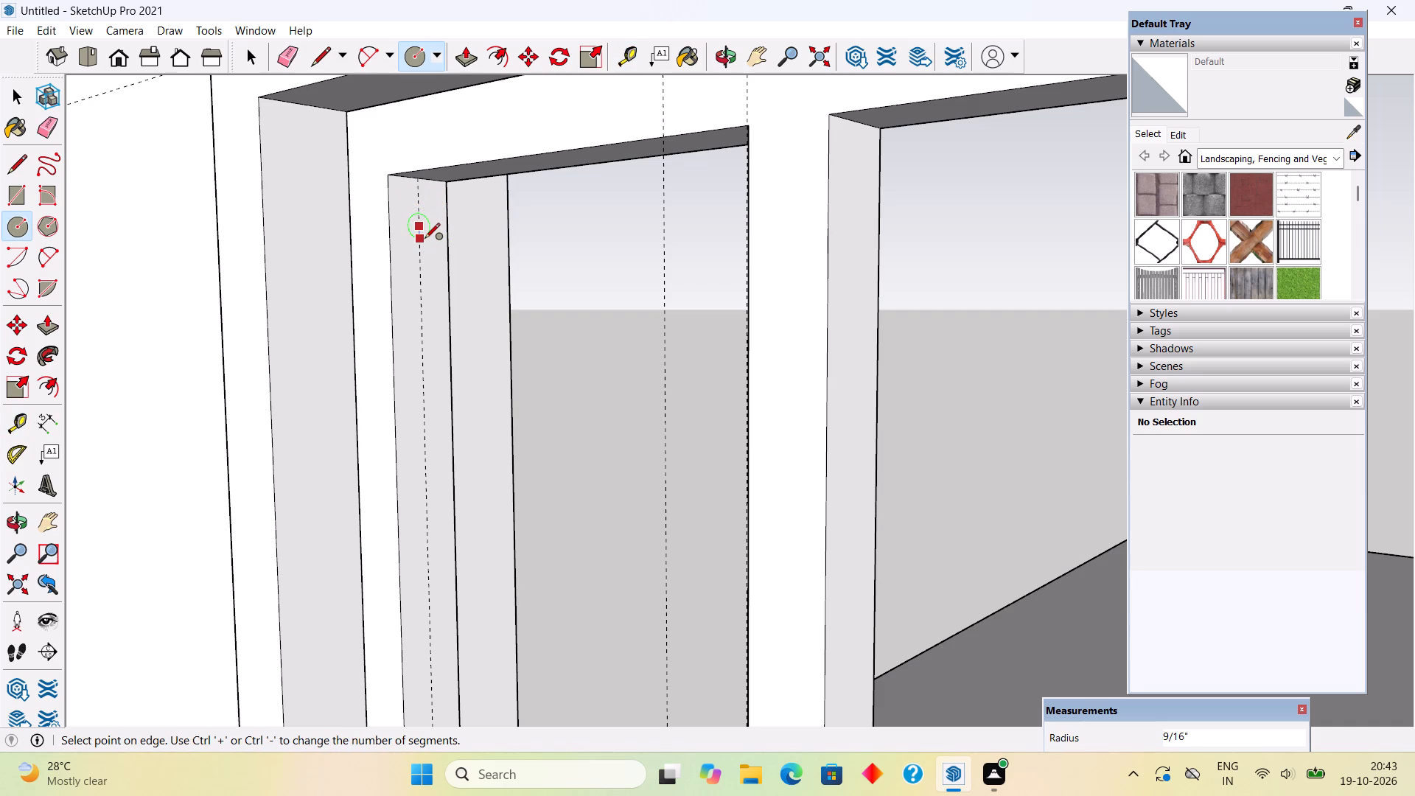
{"action": "left_click", "coordinate": [425, 237]}
{"action": "key", "text": "p"}
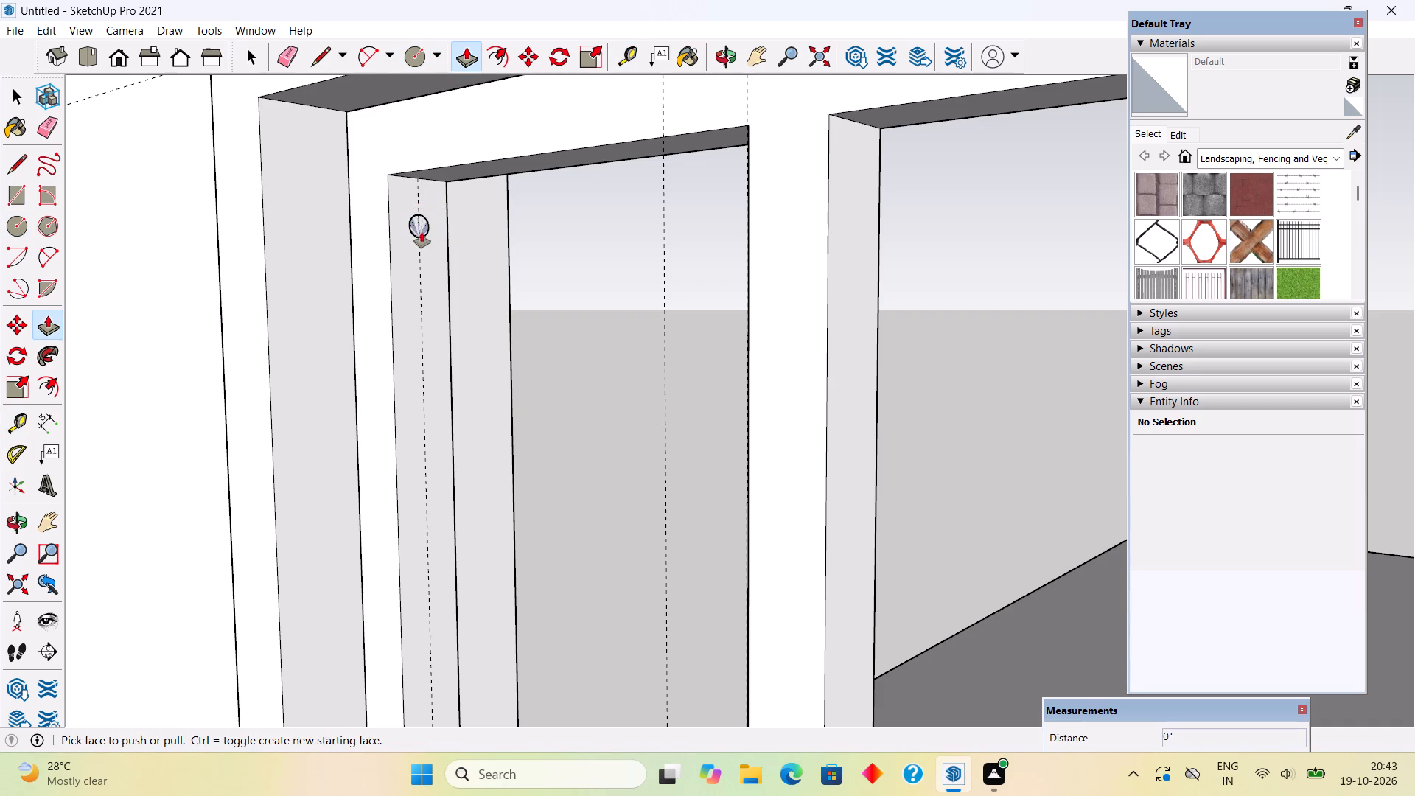
{"action": "left_click", "coordinate": [419, 222]}
{"action": "scroll", "coordinate": [535, 217], "scroll_direction": "down", "scroll_amount": 8}
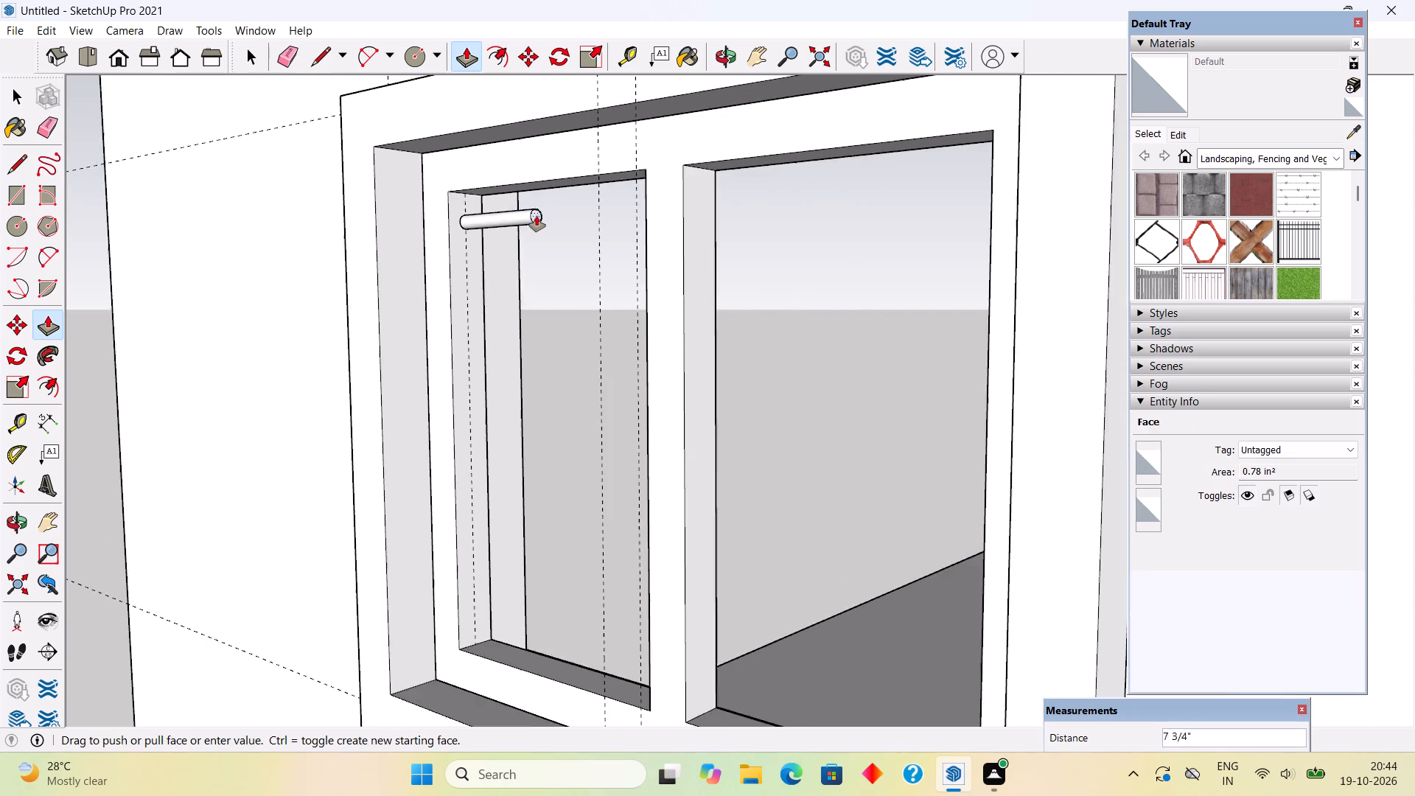
{"action": "scroll", "coordinate": [537, 216], "scroll_direction": "down", "scroll_amount": 3}
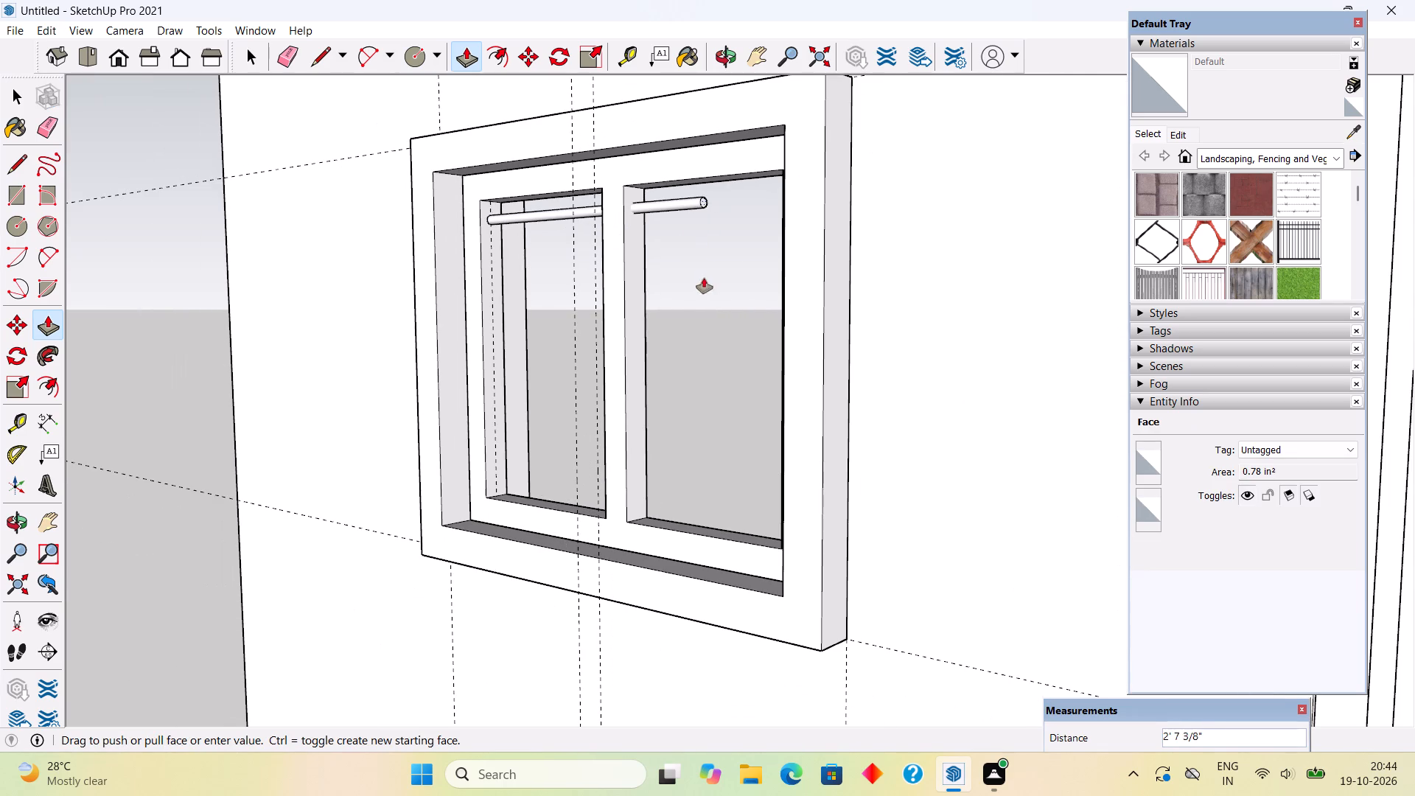
{"action": "left_click", "coordinate": [789, 245]}
{"action": "key", "text": "space"}
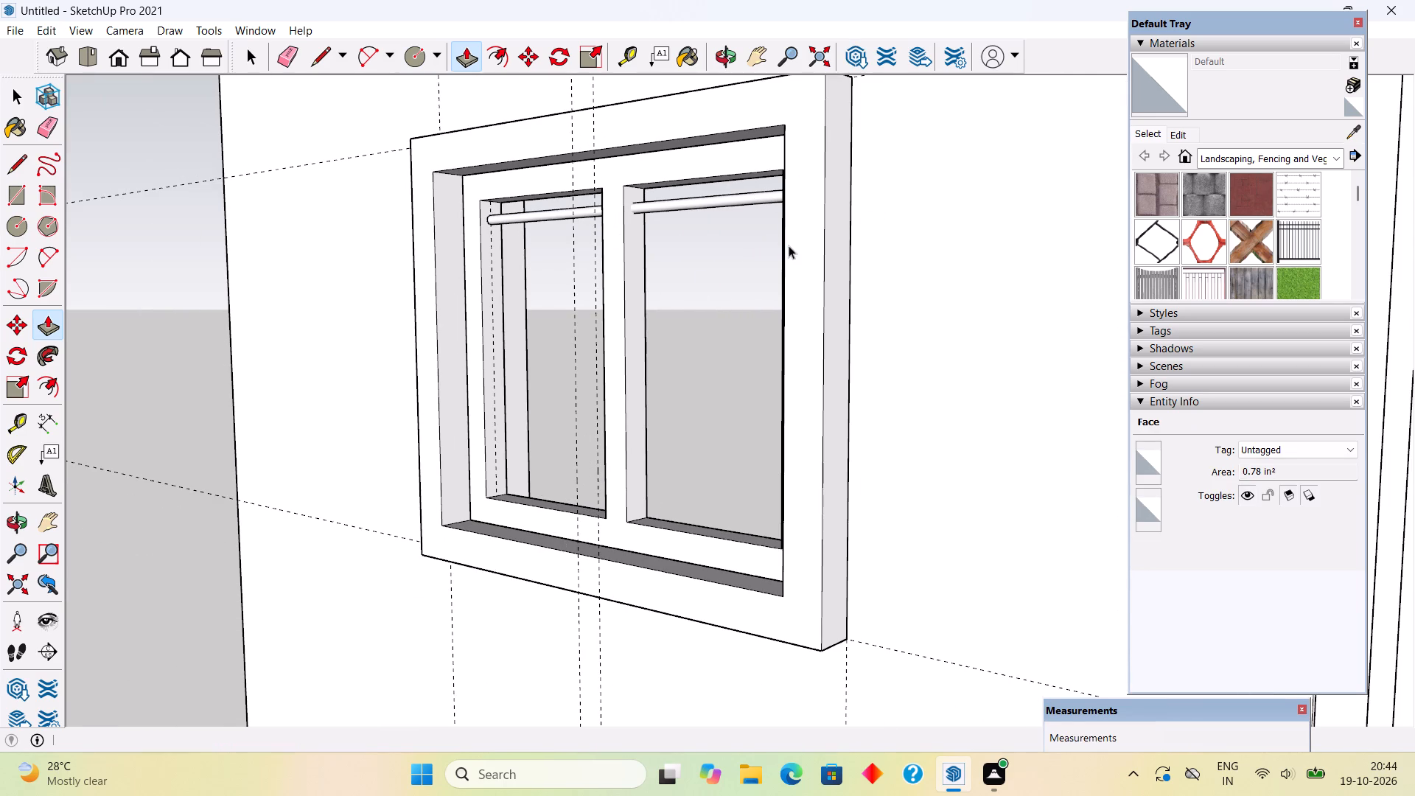
Select the whole round bar and make it a group.
{"action": "triple_click", "coordinate": [724, 205]}
{"action": "left_click", "coordinate": [724, 205]}
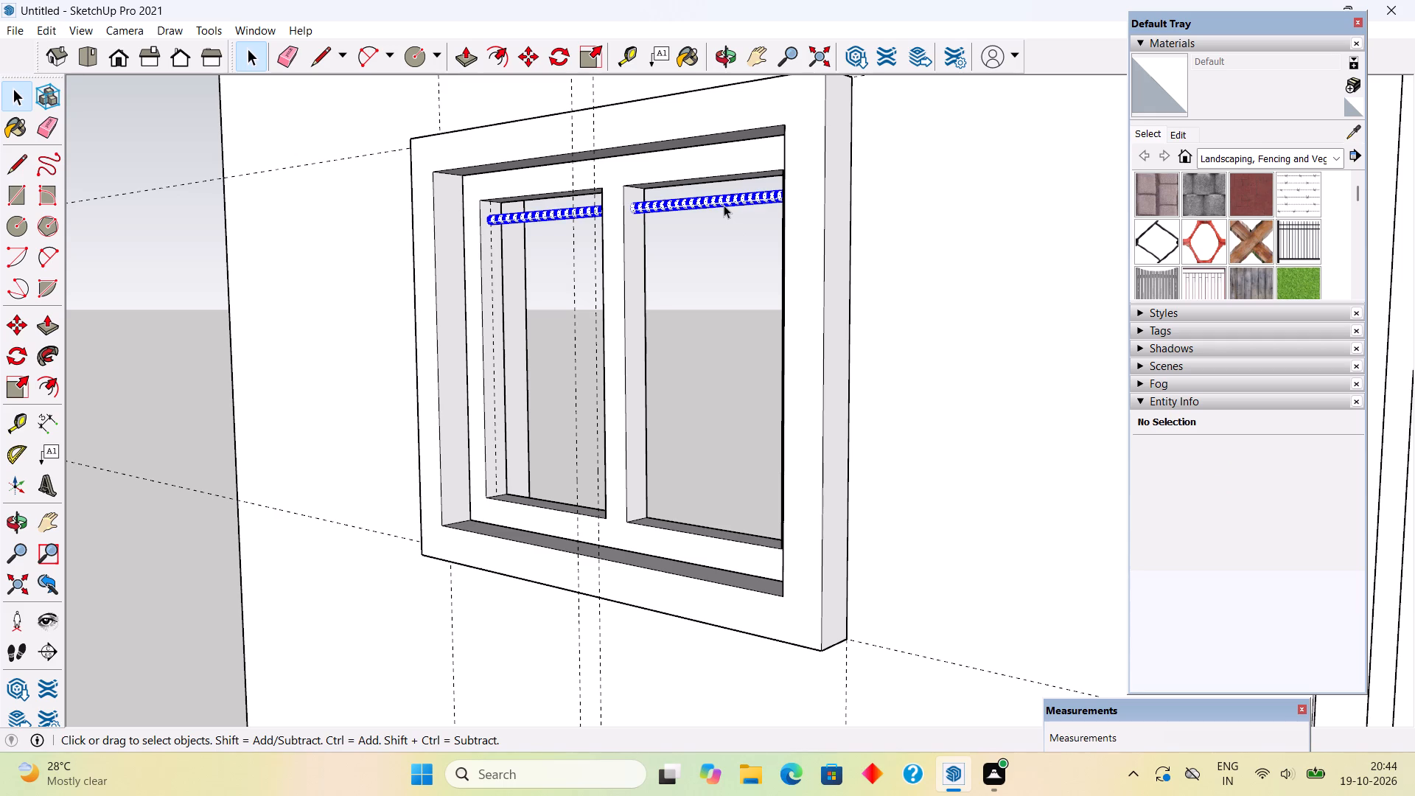
{"action": "left_click", "coordinate": [730, 227]}
{"action": "triple_click", "coordinate": [722, 198]}
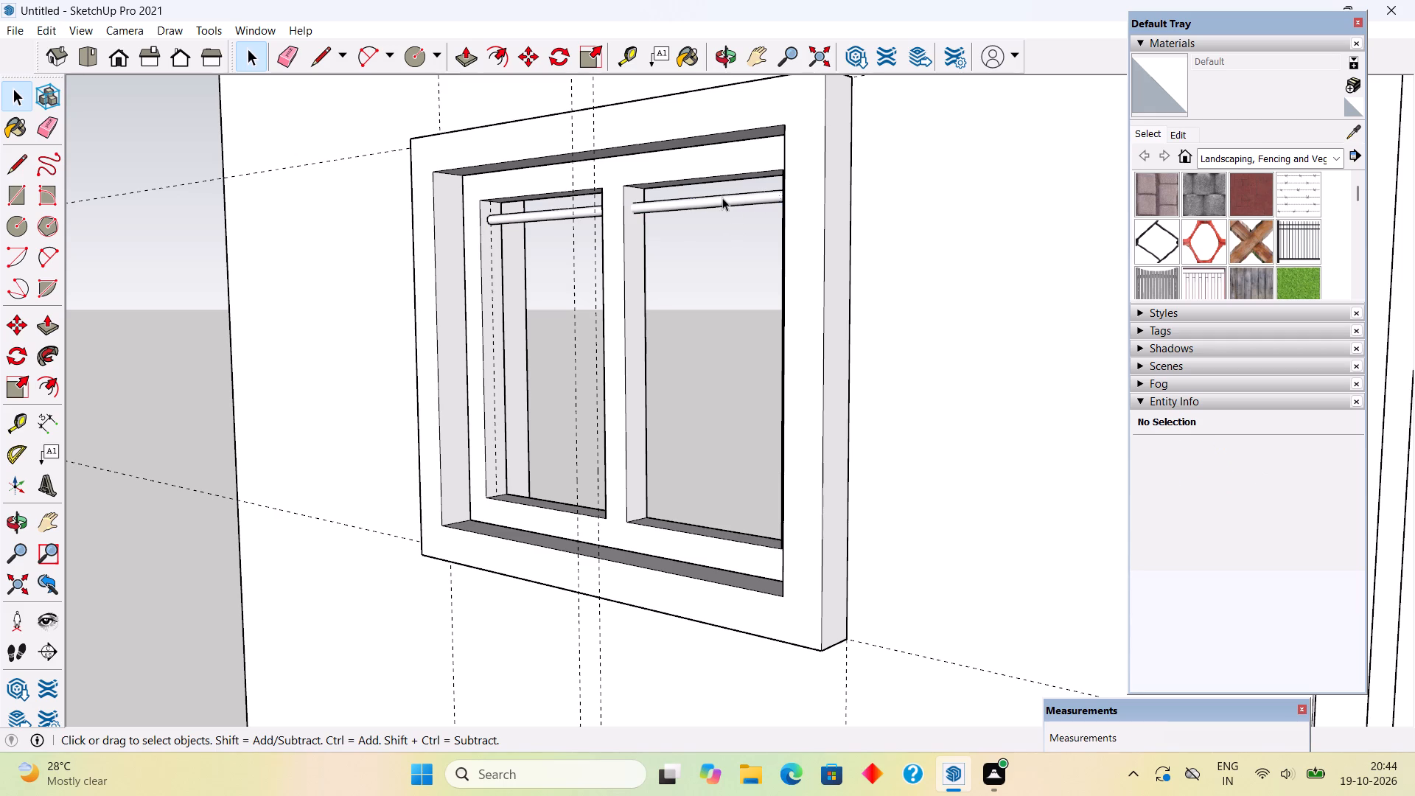
{"action": "right_click", "coordinate": [722, 198]}
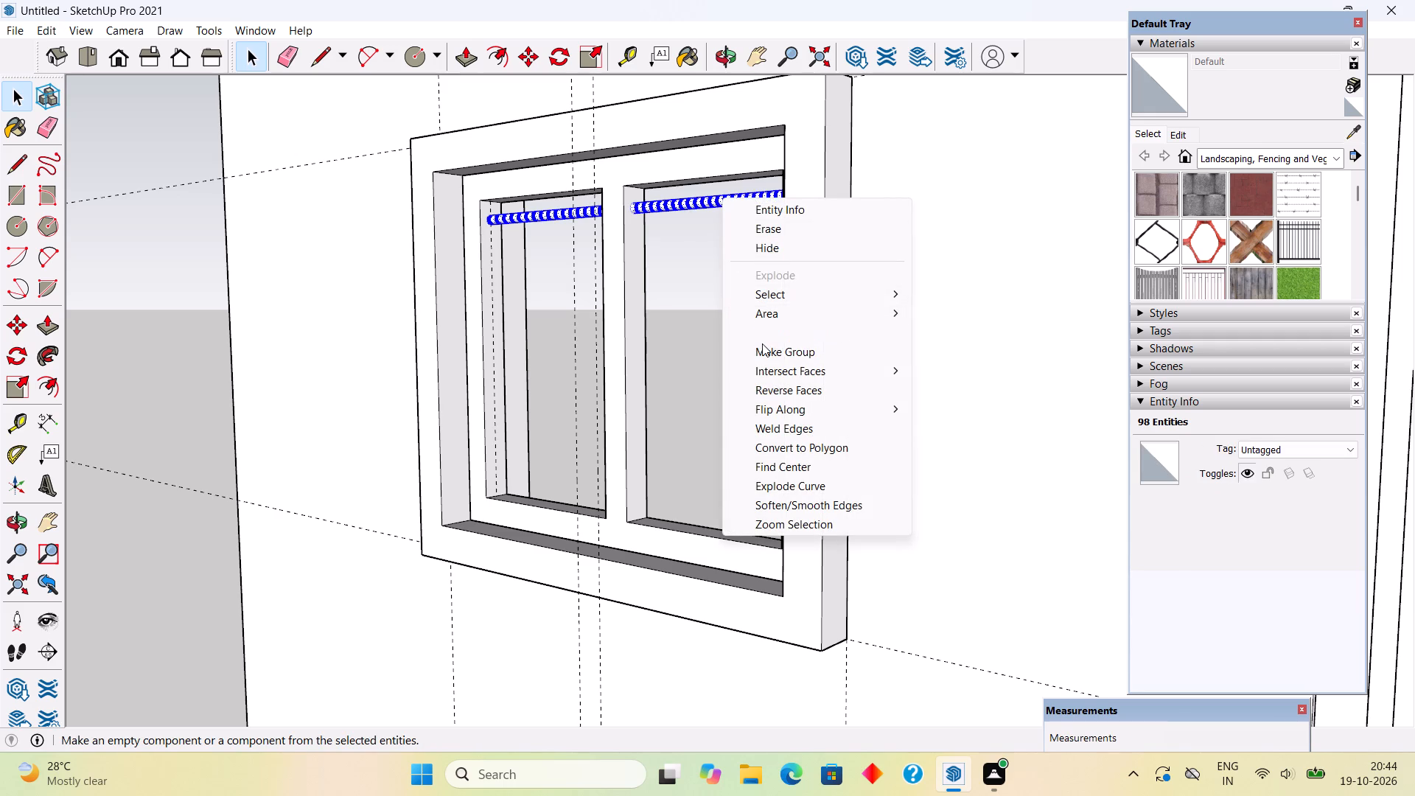
{"action": "left_click", "coordinate": [763, 345]}
Copy the bar group downward along the guide at 4" spacing, making 9 copies.
{"action": "scroll", "coordinate": [482, 224], "scroll_direction": "up", "scroll_amount": 1}
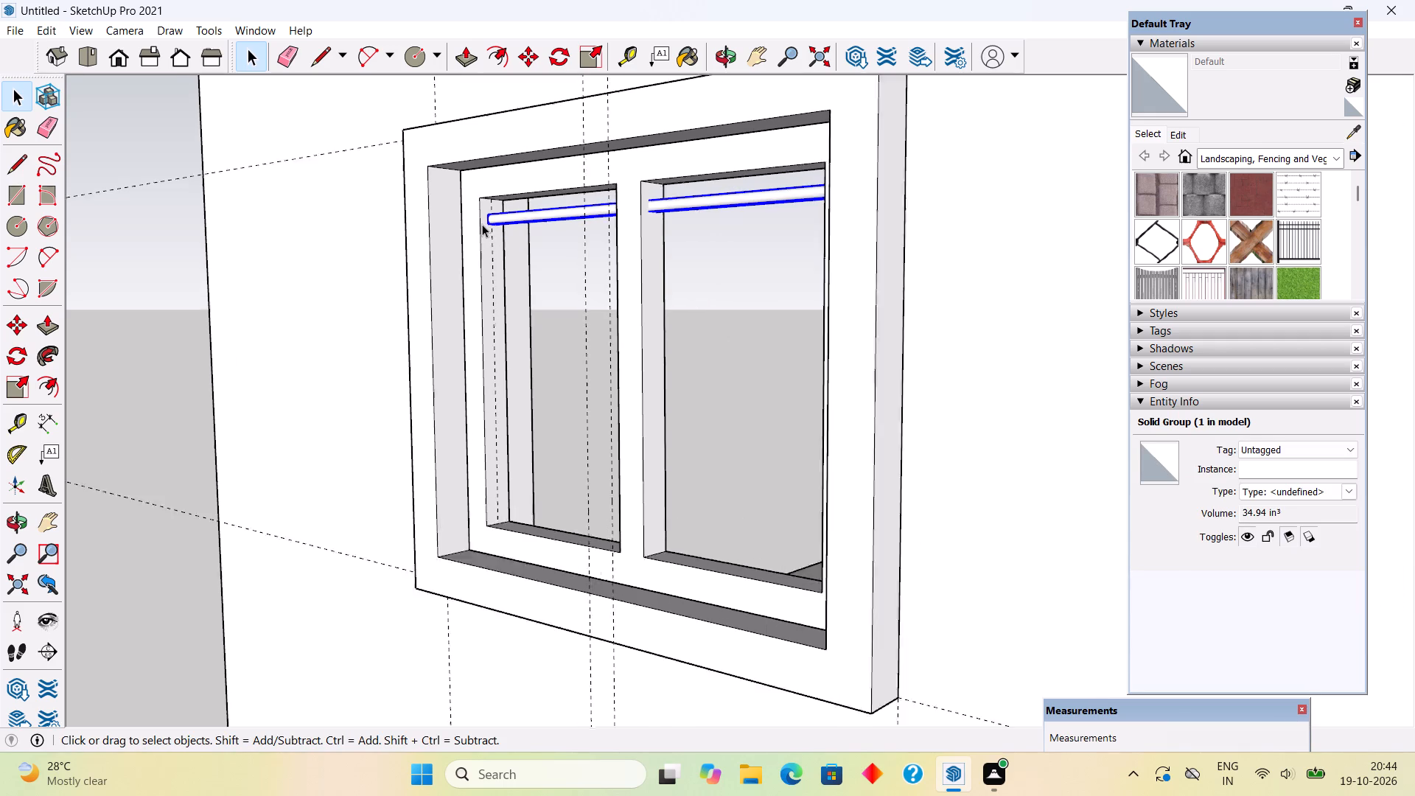
{"action": "scroll", "coordinate": [482, 224], "scroll_direction": "up", "scroll_amount": 2}
{"action": "key", "text": "m"}
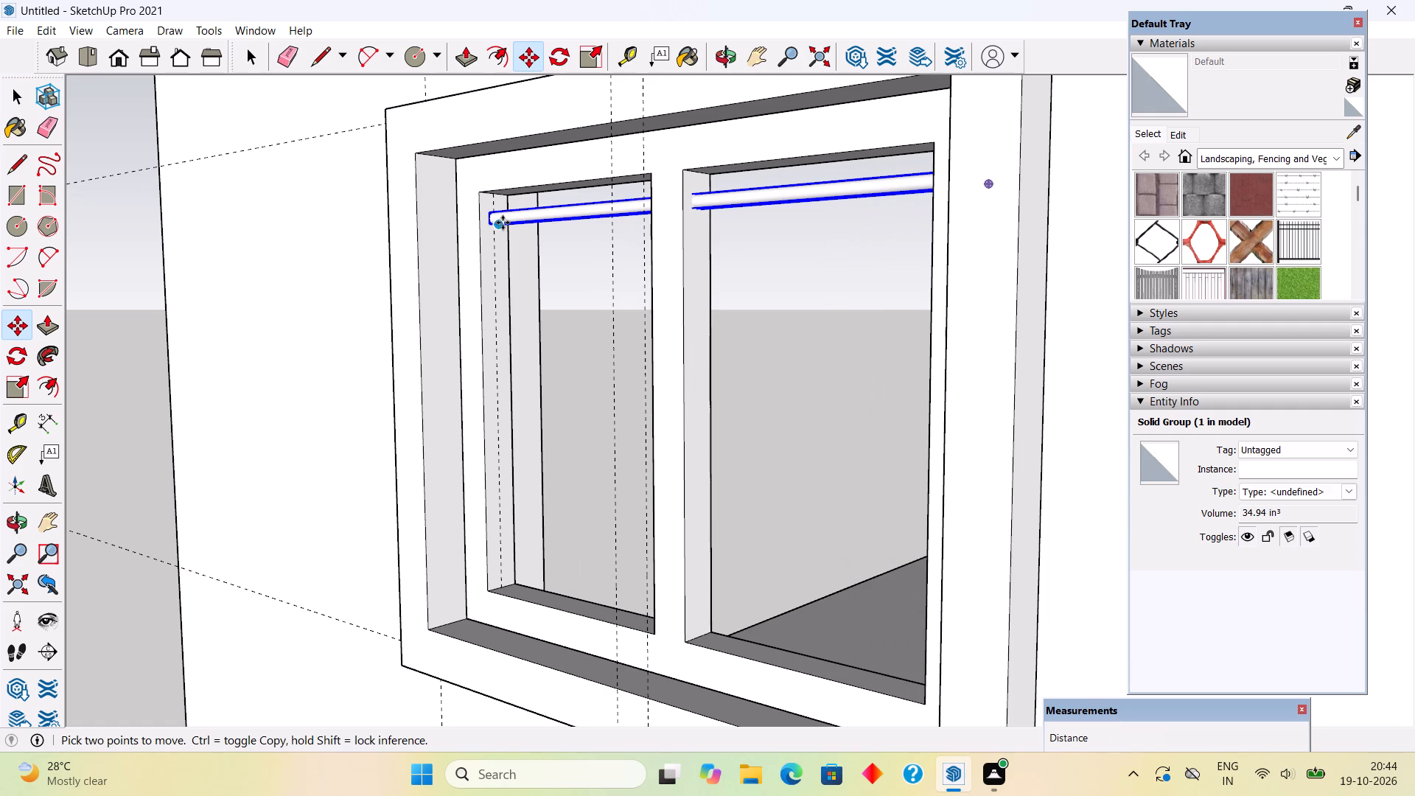
{"action": "left_click", "coordinate": [503, 223]}
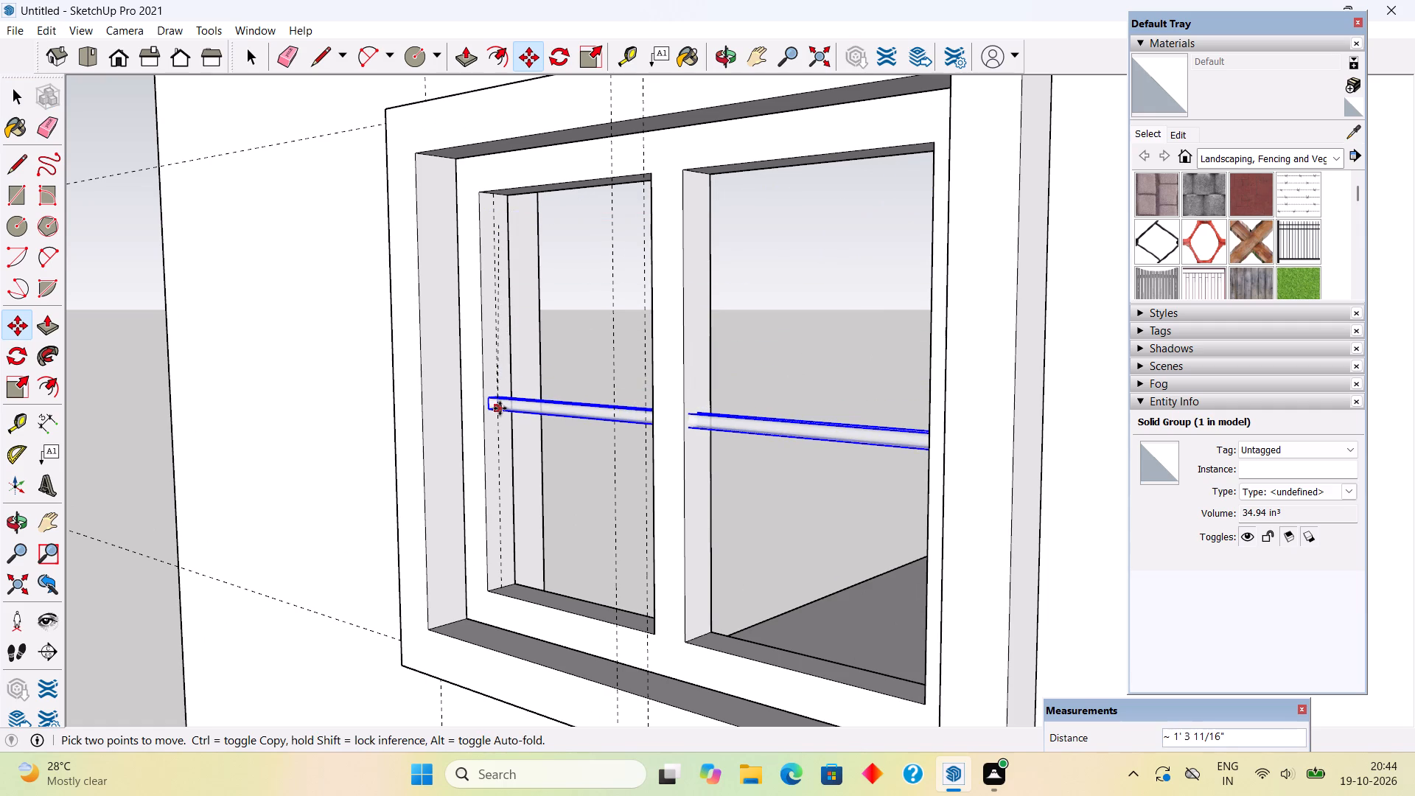
{"action": "scroll", "coordinate": [521, 336], "scroll_direction": "up", "scroll_amount": 3}
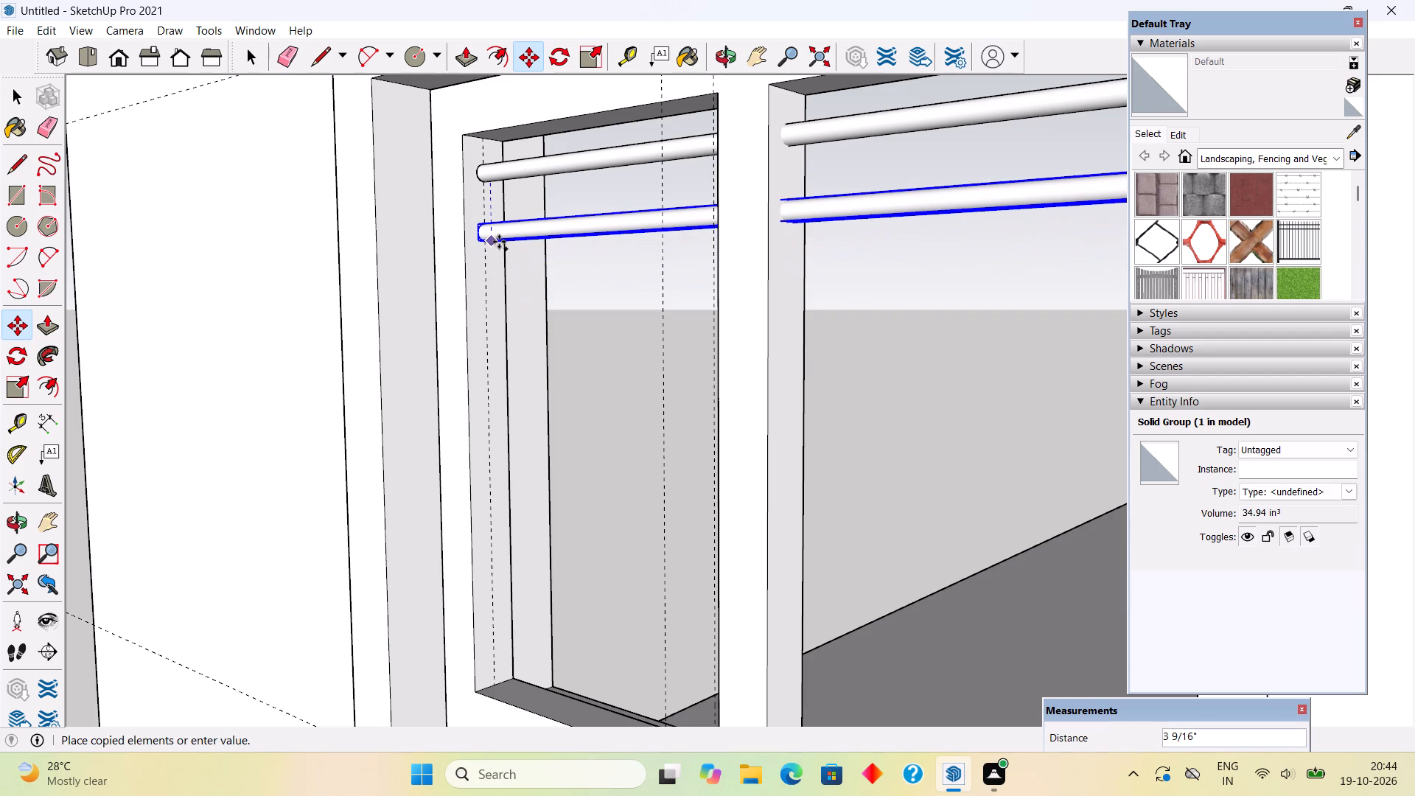
{"action": "key", "text": "4"}
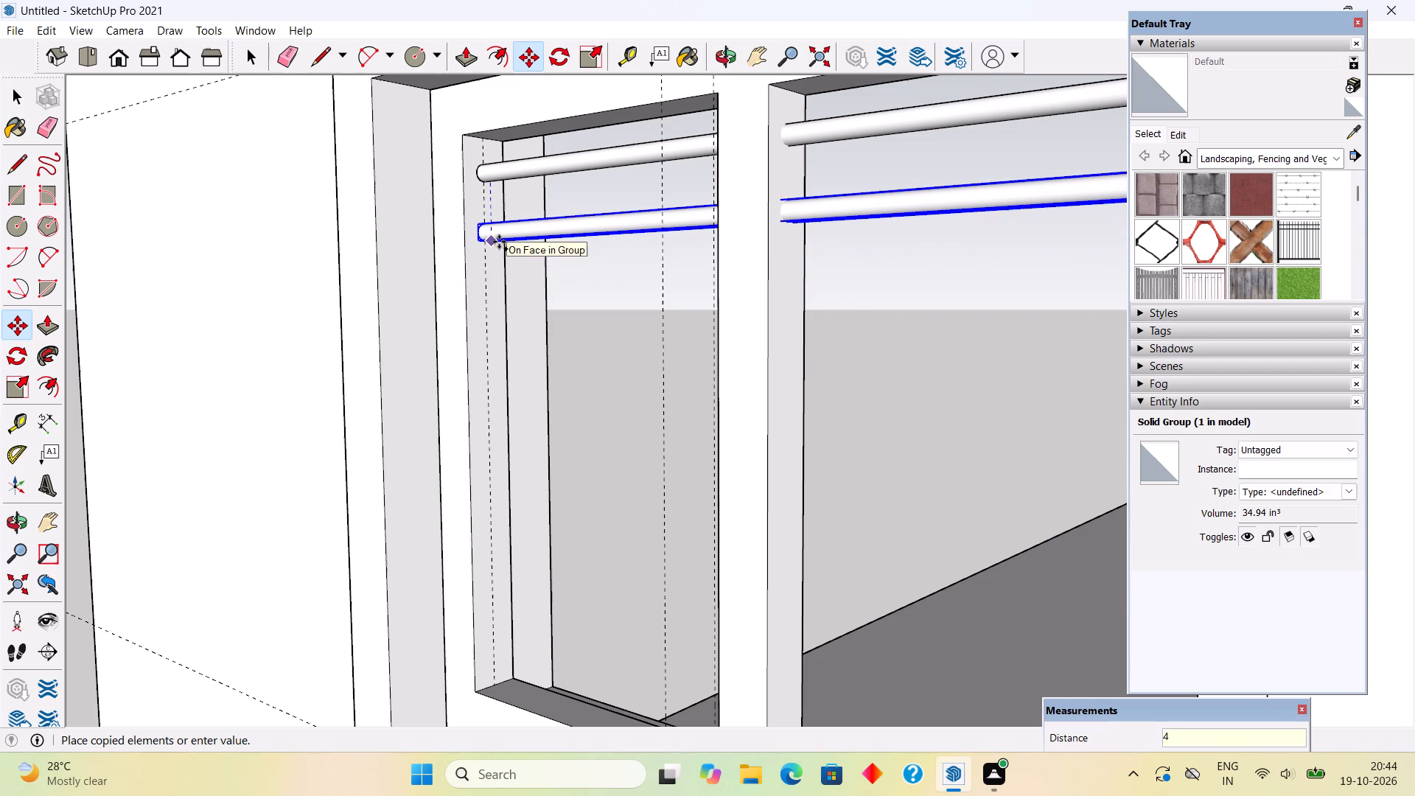
{"action": "key", "text": "shift+quotedbl"}
{"action": "key", "text": "Return"}
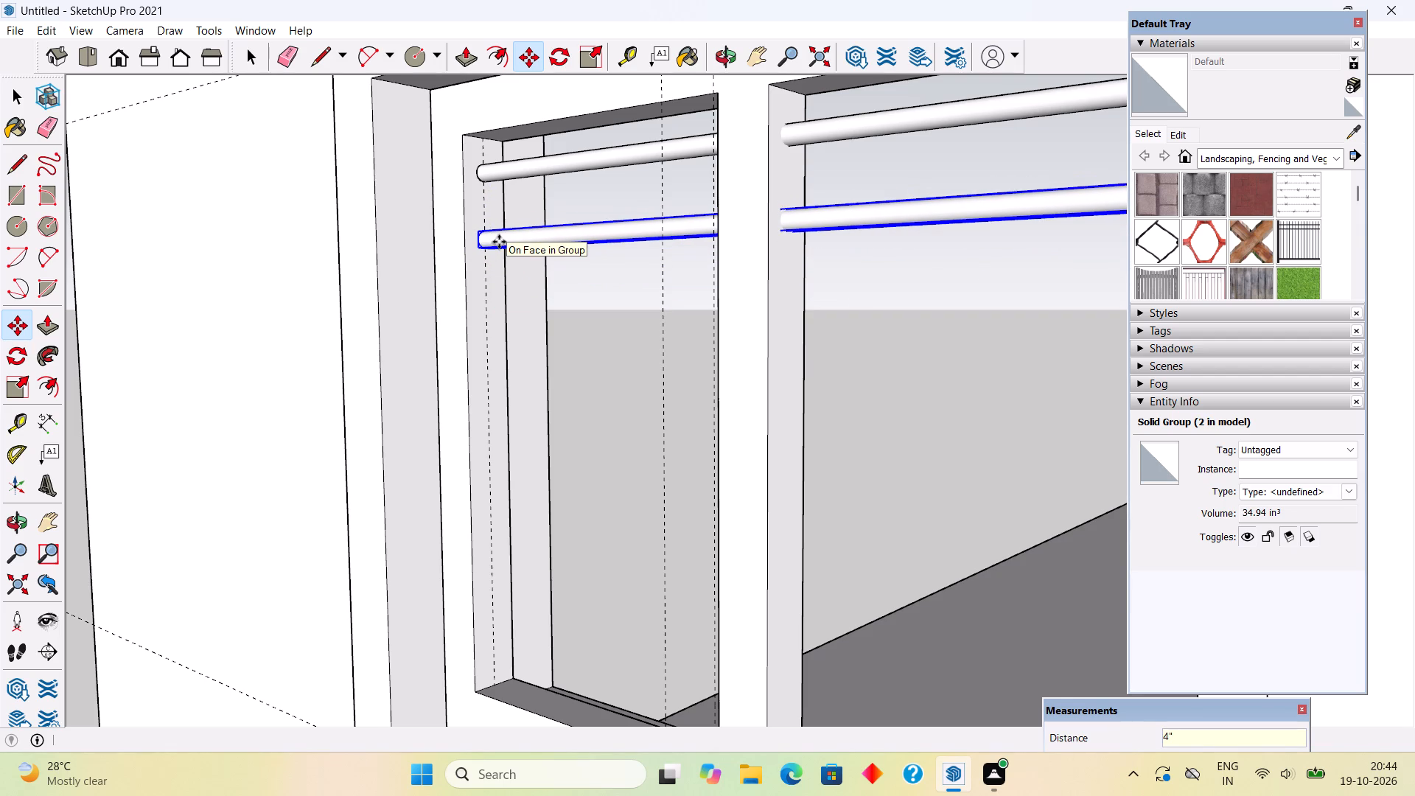
{"action": "key", "text": "x"}
{"action": "key", "text": "9"}
{"action": "key", "text": "Return"}
{"action": "key", "text": "space"}
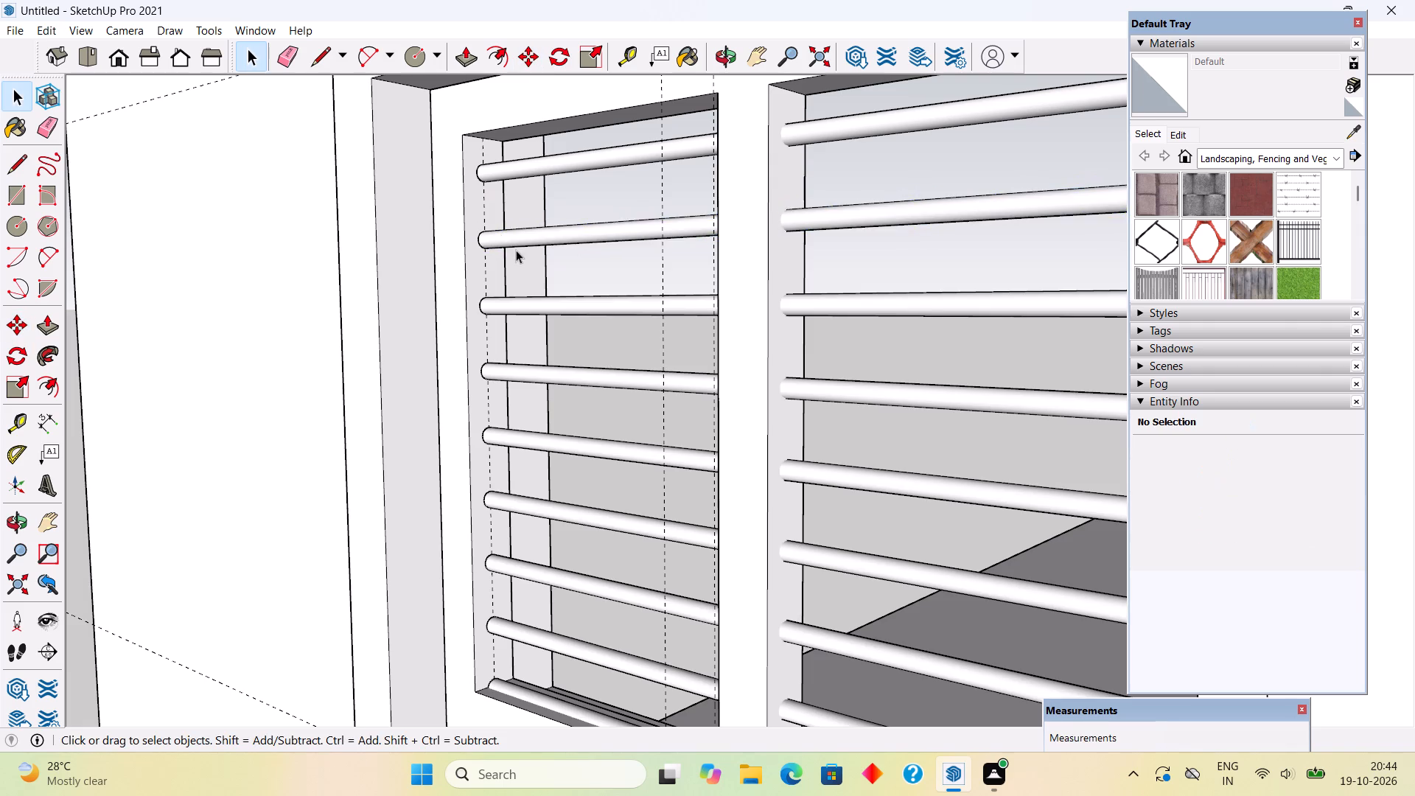
Delete the lowest bar copy at the sash's bottom rail.
{"action": "scroll", "coordinate": [516, 250], "scroll_direction": "down", "scroll_amount": 7}
{"action": "scroll", "coordinate": [583, 490], "scroll_direction": "up", "scroll_amount": 5}
{"action": "left_click", "coordinate": [587, 485]}
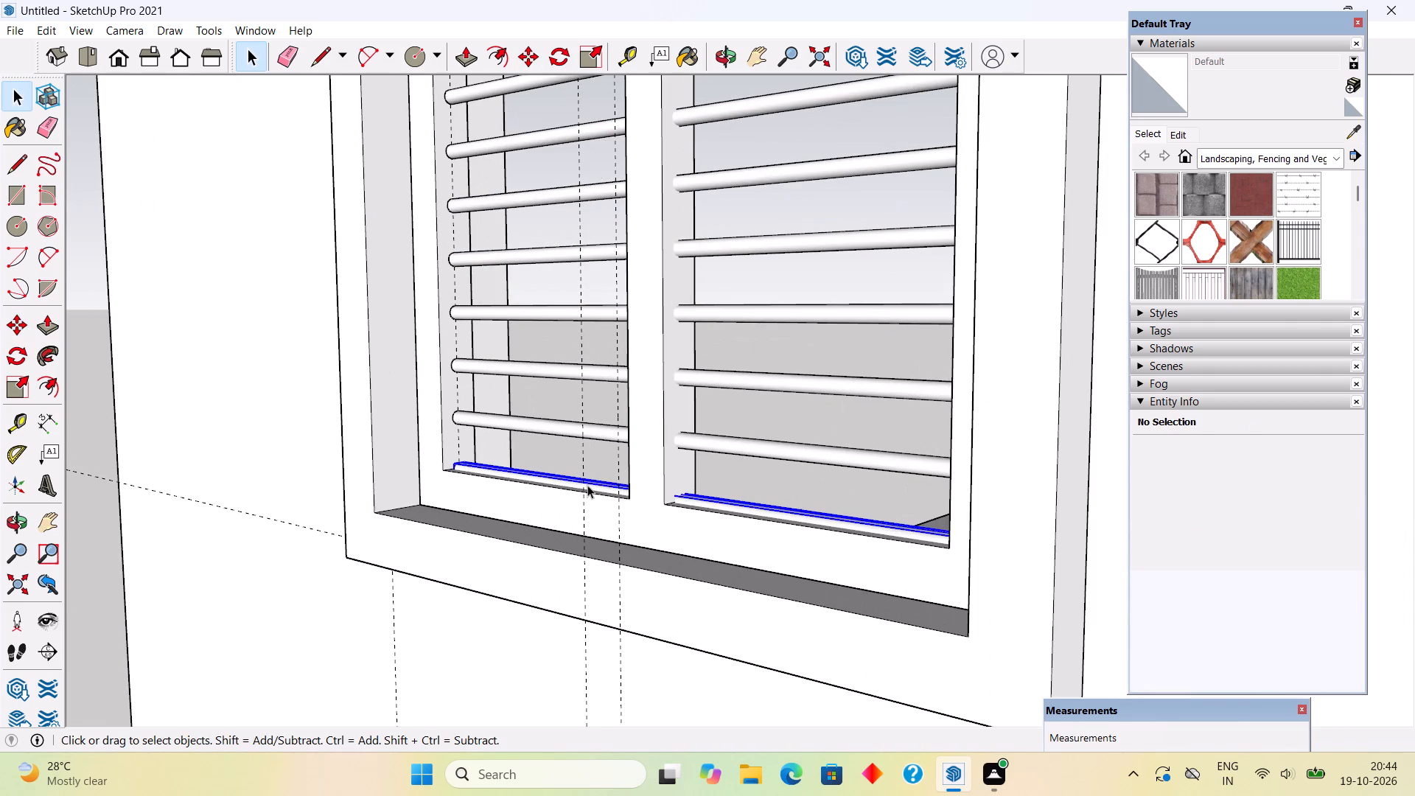
{"action": "key", "text": "Delete"}
Examine the barred window and the surrounding house walls from the outside and the inside.
{"action": "scroll", "coordinate": [588, 484], "scroll_direction": "down", "scroll_amount": 11}
{"action": "middle_click_drag", "start_coordinate": [778, 388], "coordinate": [856, 354]}
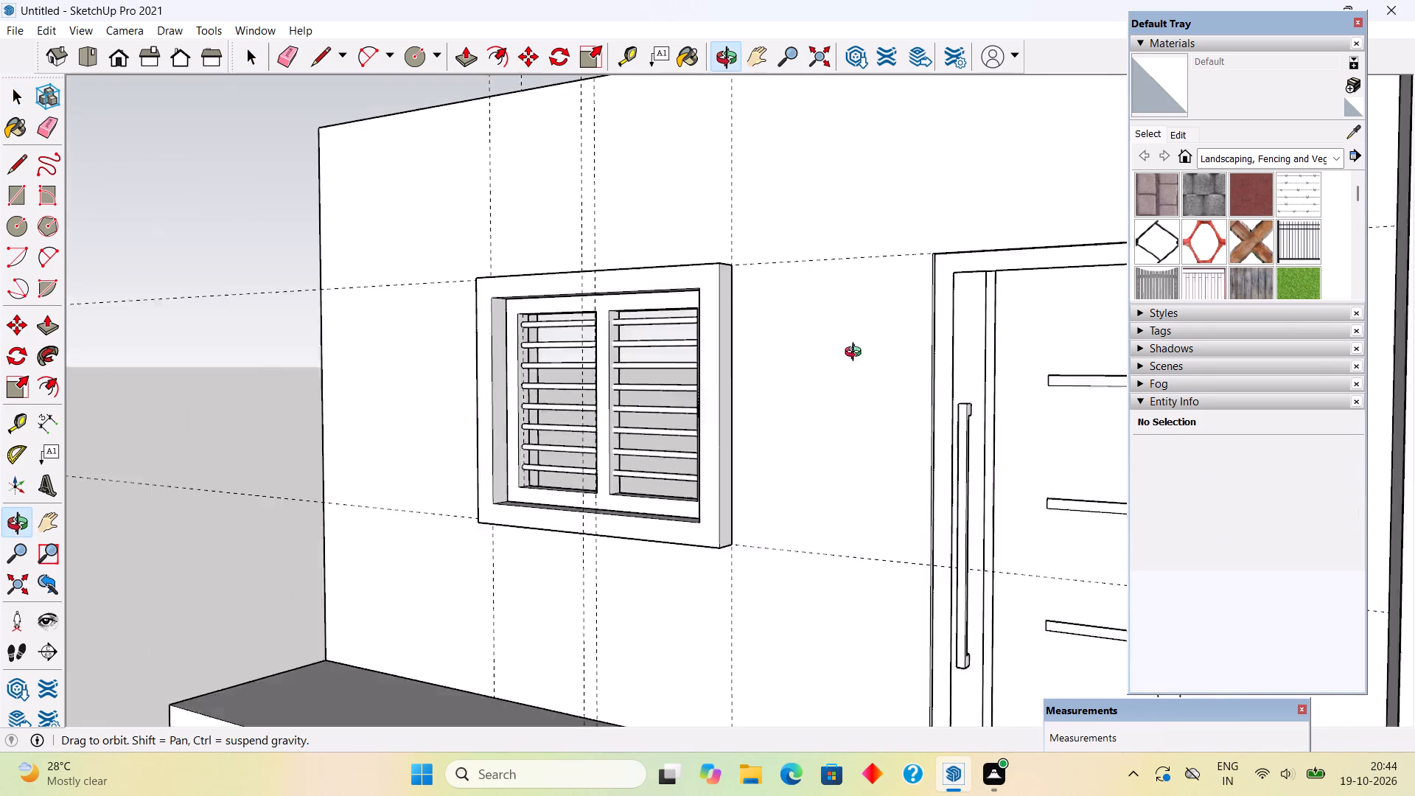
{"action": "middle_click_drag", "start_coordinate": [856, 354], "coordinate": [1037, 315]}
{"action": "scroll", "coordinate": [993, 369], "scroll_direction": "down", "scroll_amount": 4}
{"action": "middle_click_drag", "start_coordinate": [780, 486], "coordinate": [859, 565]}
{"action": "scroll", "coordinate": [859, 565], "scroll_direction": "down", "scroll_amount": 5}
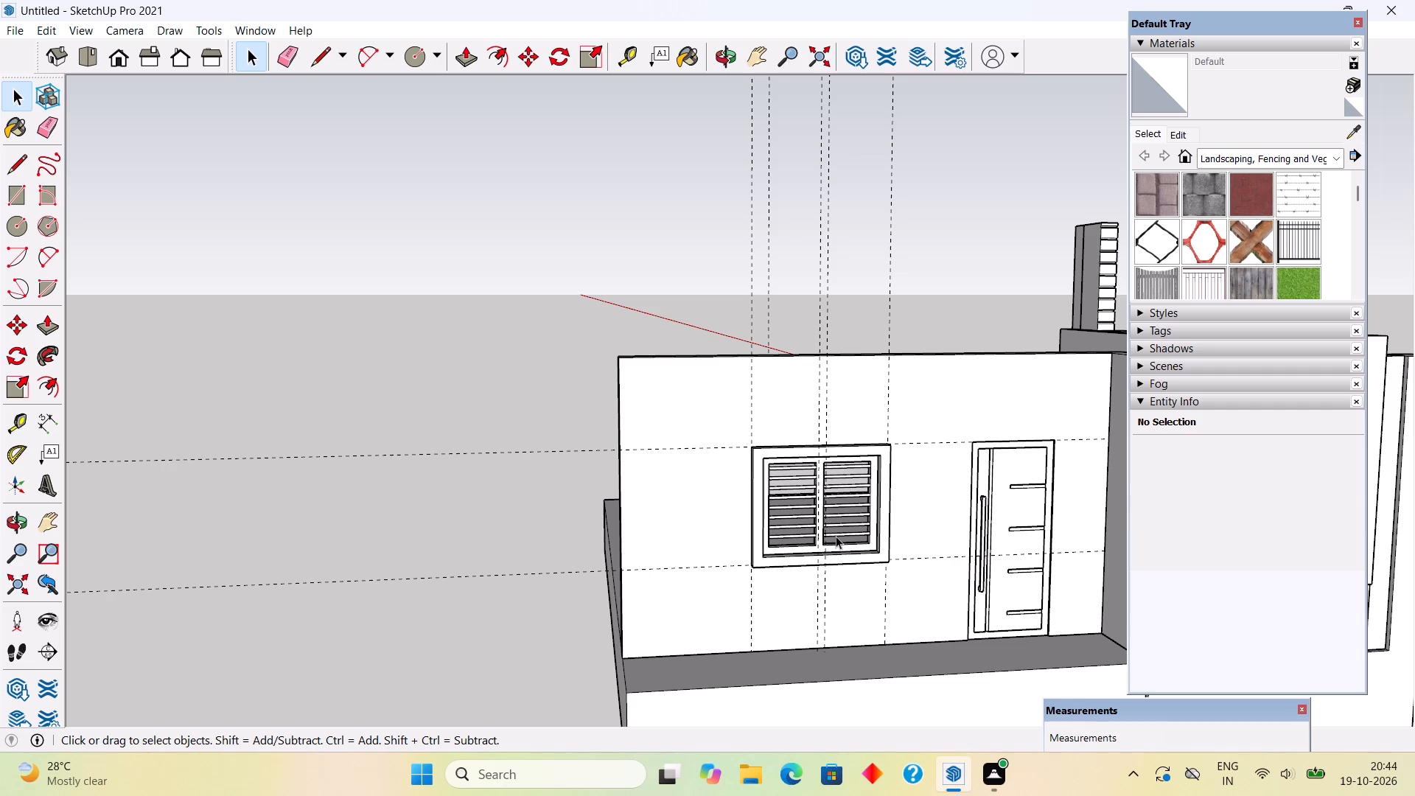
{"action": "middle_click_drag", "start_coordinate": [512, 481], "coordinate": [1165, 522]}
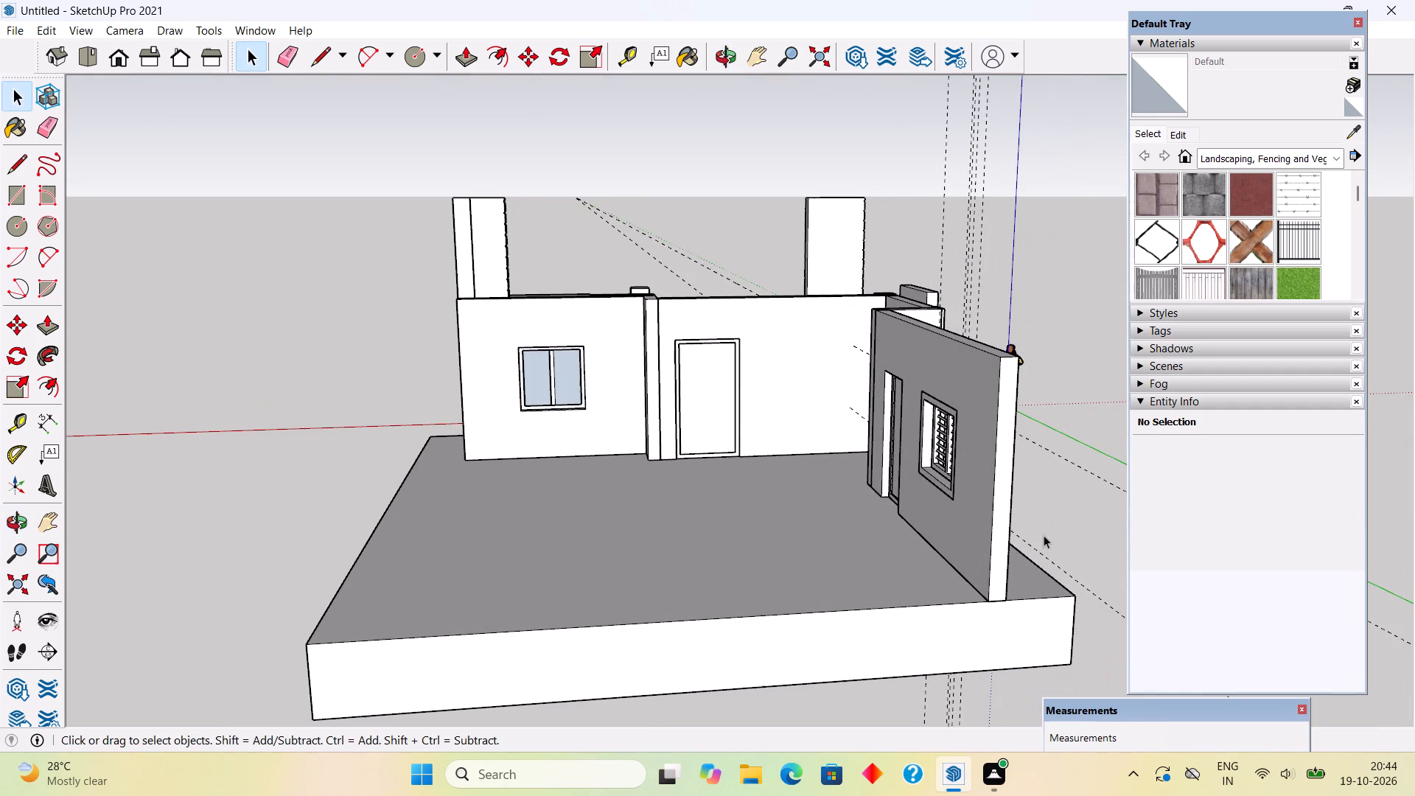
{"action": "middle_click_drag", "start_coordinate": [834, 569], "coordinate": [1183, 520]}
{"action": "middle_click_drag", "start_coordinate": [447, 545], "coordinate": [565, 560]}
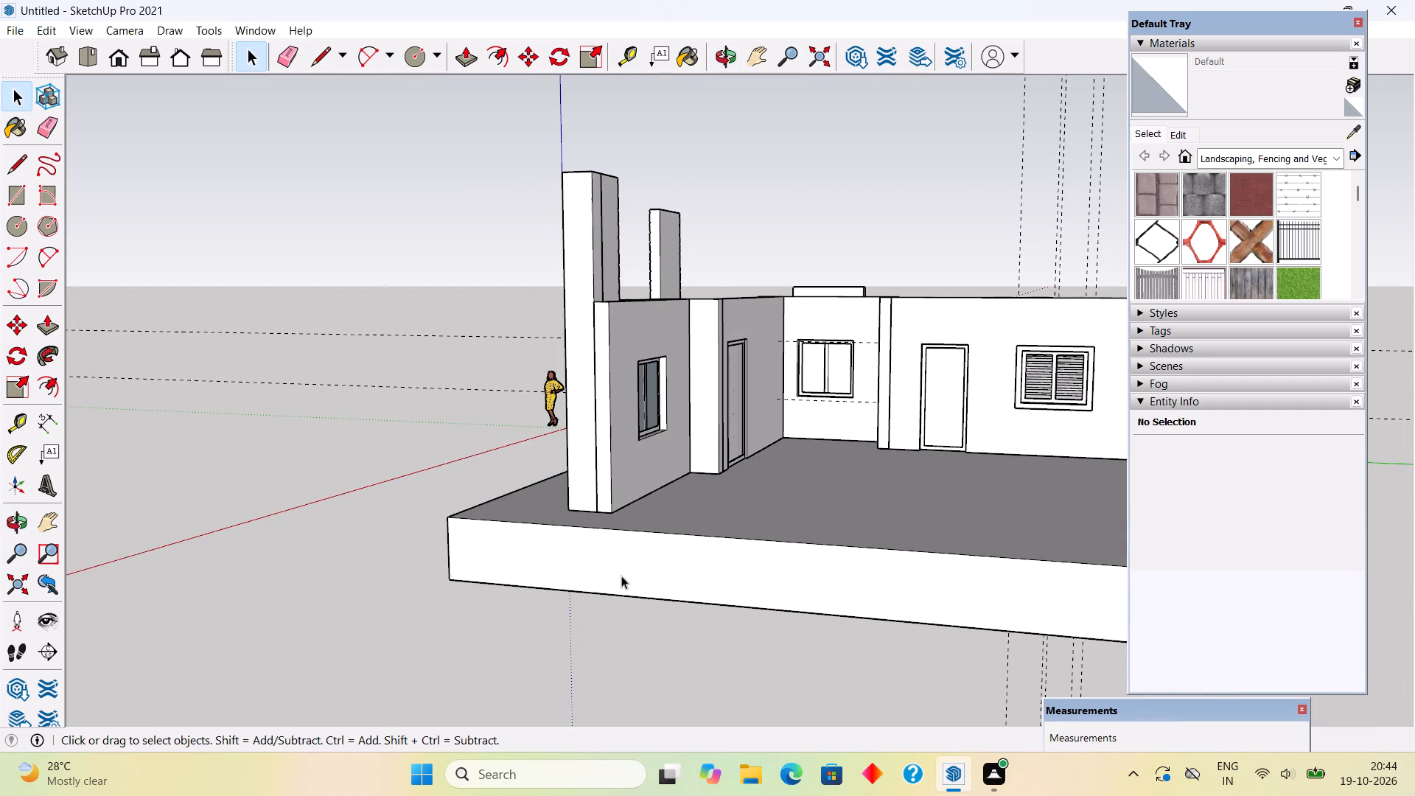
Draw a 2' 10" by 3' 6" rectangle across both panes on the sash's inside face and make it a group.
{"action": "scroll", "coordinate": [930, 377], "scroll_direction": "up", "scroll_amount": 1}
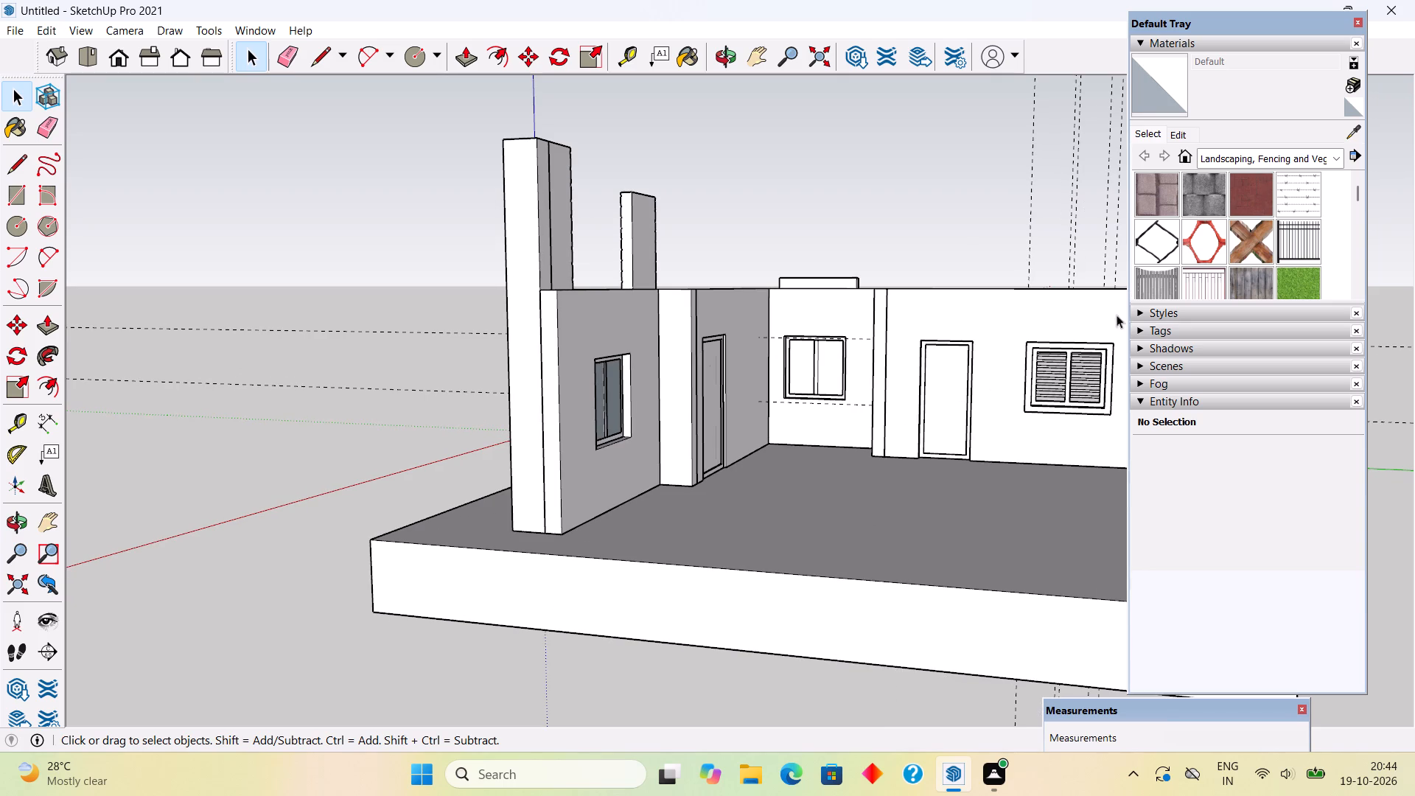
{"action": "scroll", "coordinate": [1108, 349], "scroll_direction": "up", "scroll_amount": 14}
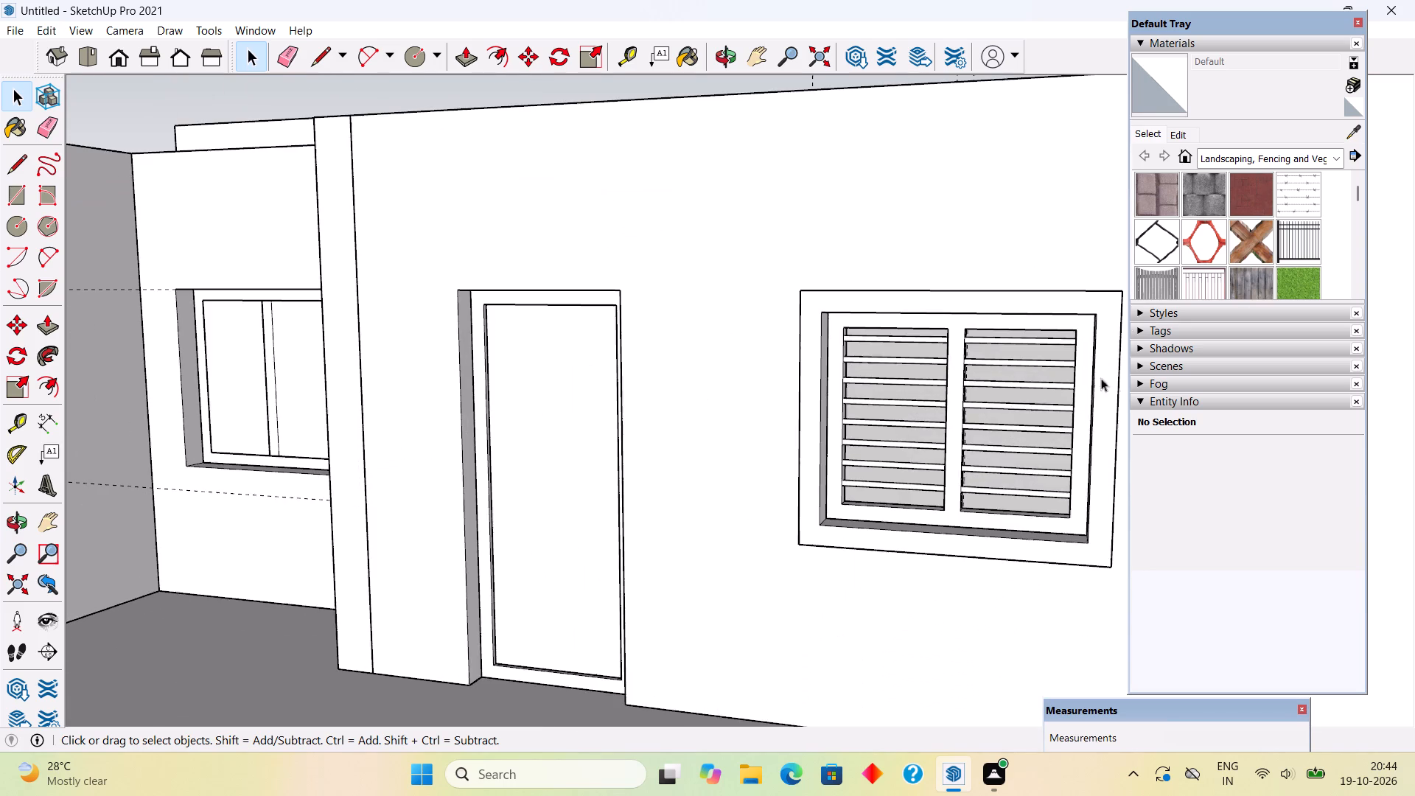
{"action": "scroll", "coordinate": [1089, 378], "scroll_direction": "up", "scroll_amount": 4}
{"action": "key", "text": "r"}
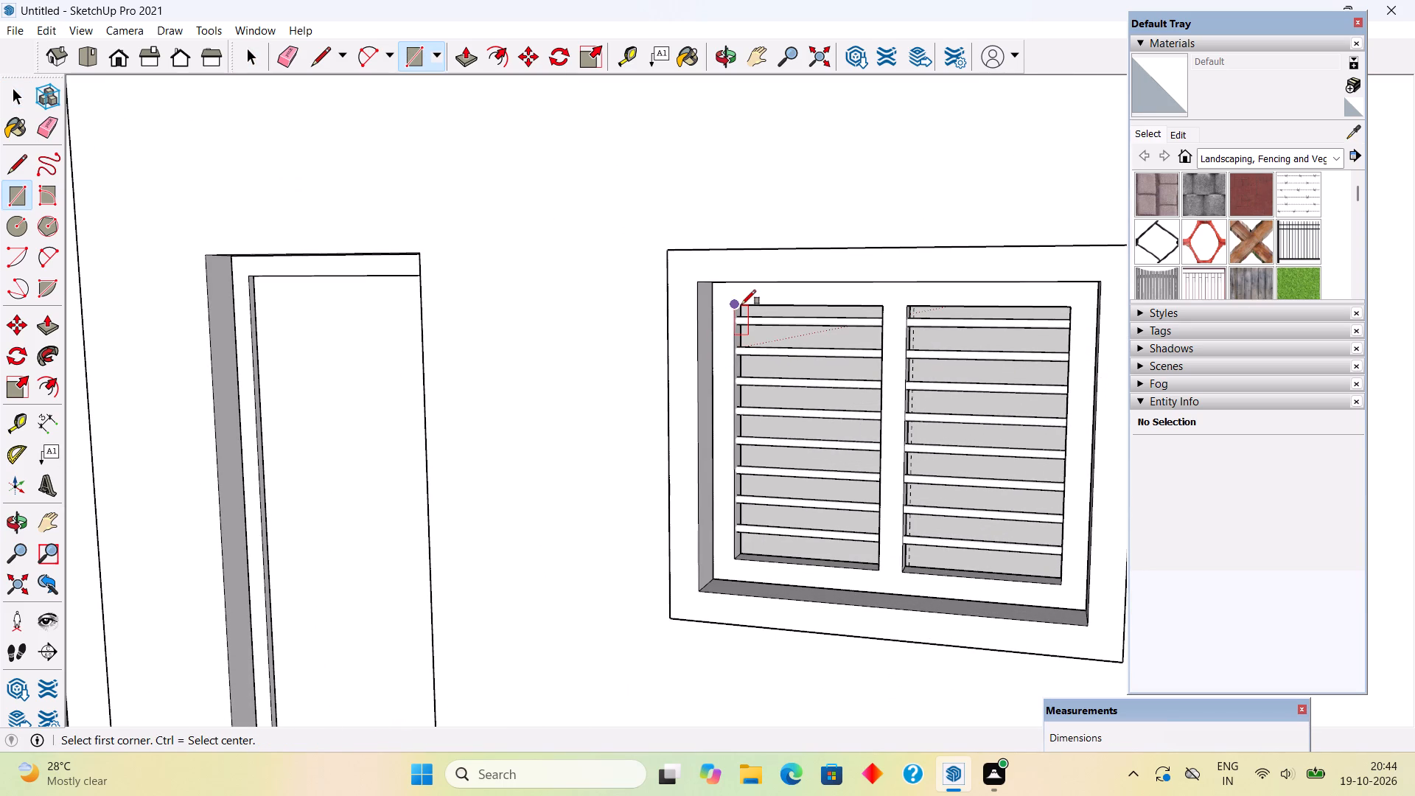
{"action": "left_click", "coordinate": [738, 305]}
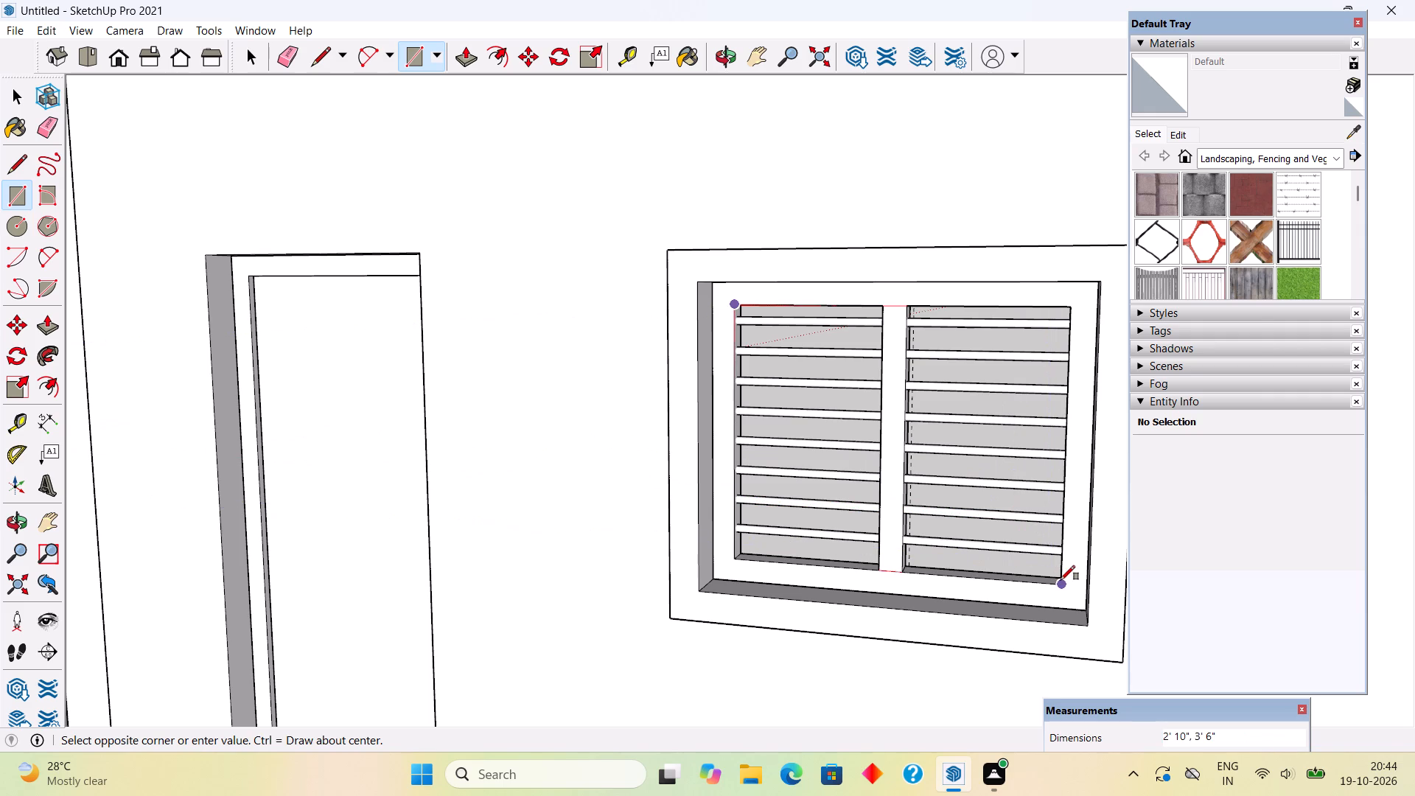
{"action": "left_click", "coordinate": [1061, 580]}
{"action": "key", "text": "space"}
{"action": "triple_click", "coordinate": [989, 543]}
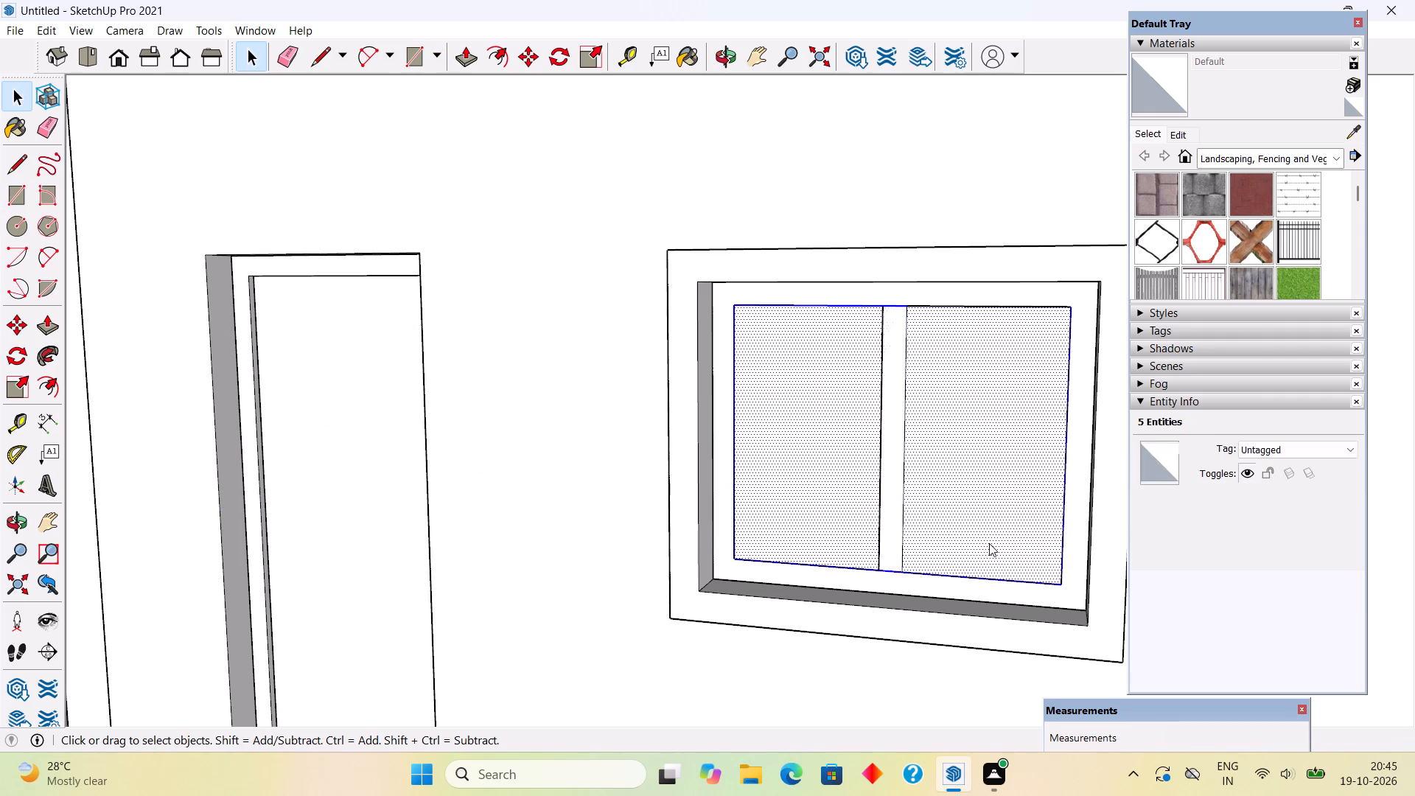
{"action": "right_click", "coordinate": [989, 543]}
{"action": "left_click", "coordinate": [1050, 440]}
{"action": "scroll", "coordinate": [1028, 439], "scroll_direction": "down", "scroll_amount": 10}
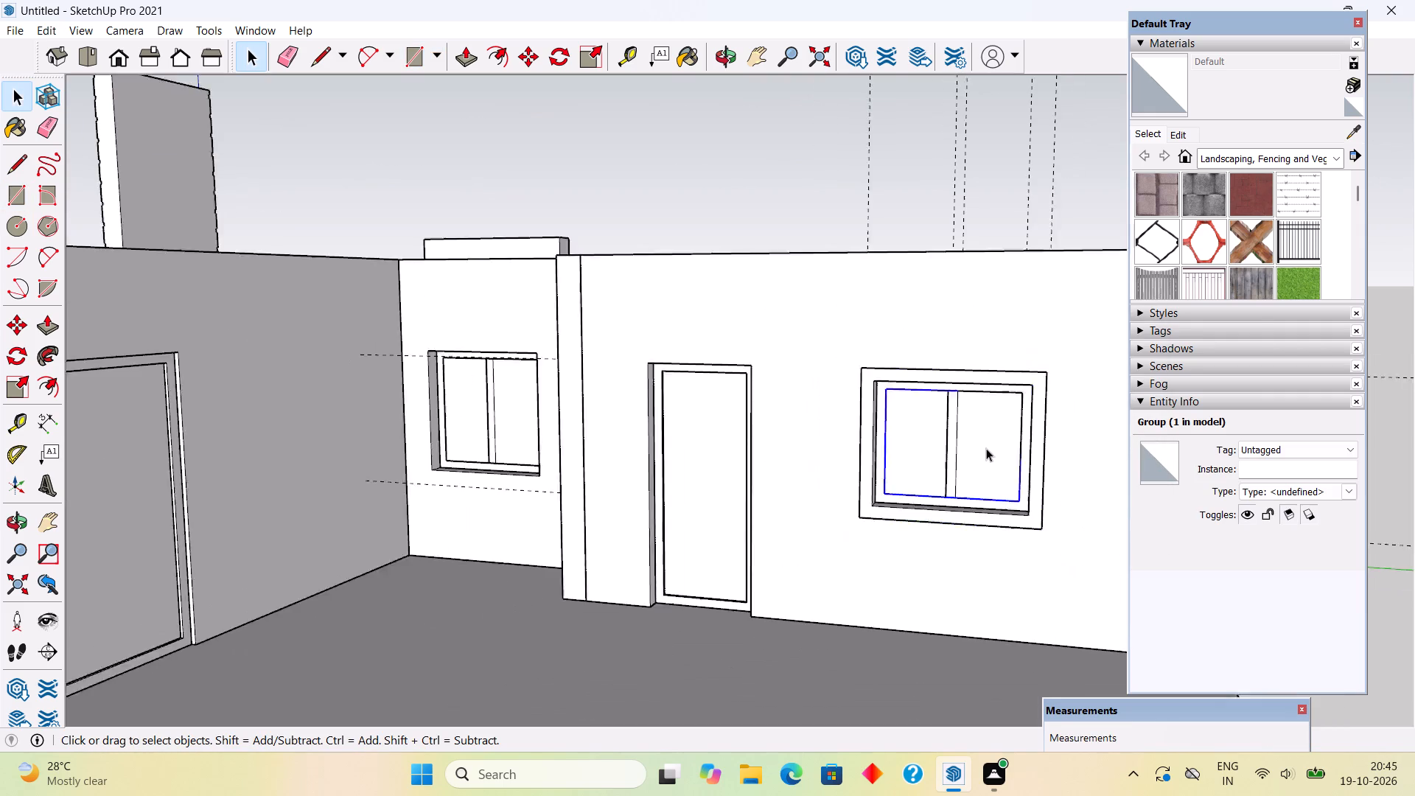
{"action": "scroll", "coordinate": [986, 448], "scroll_direction": "down", "scroll_amount": 1}
{"action": "left_click", "coordinate": [806, 254]}
Place a vertical guide 2' from the guide at the window frame's outer edge, toward the long wall's free end.
{"action": "middle_click_drag", "start_coordinate": [688, 411], "coordinate": [486, 416]}
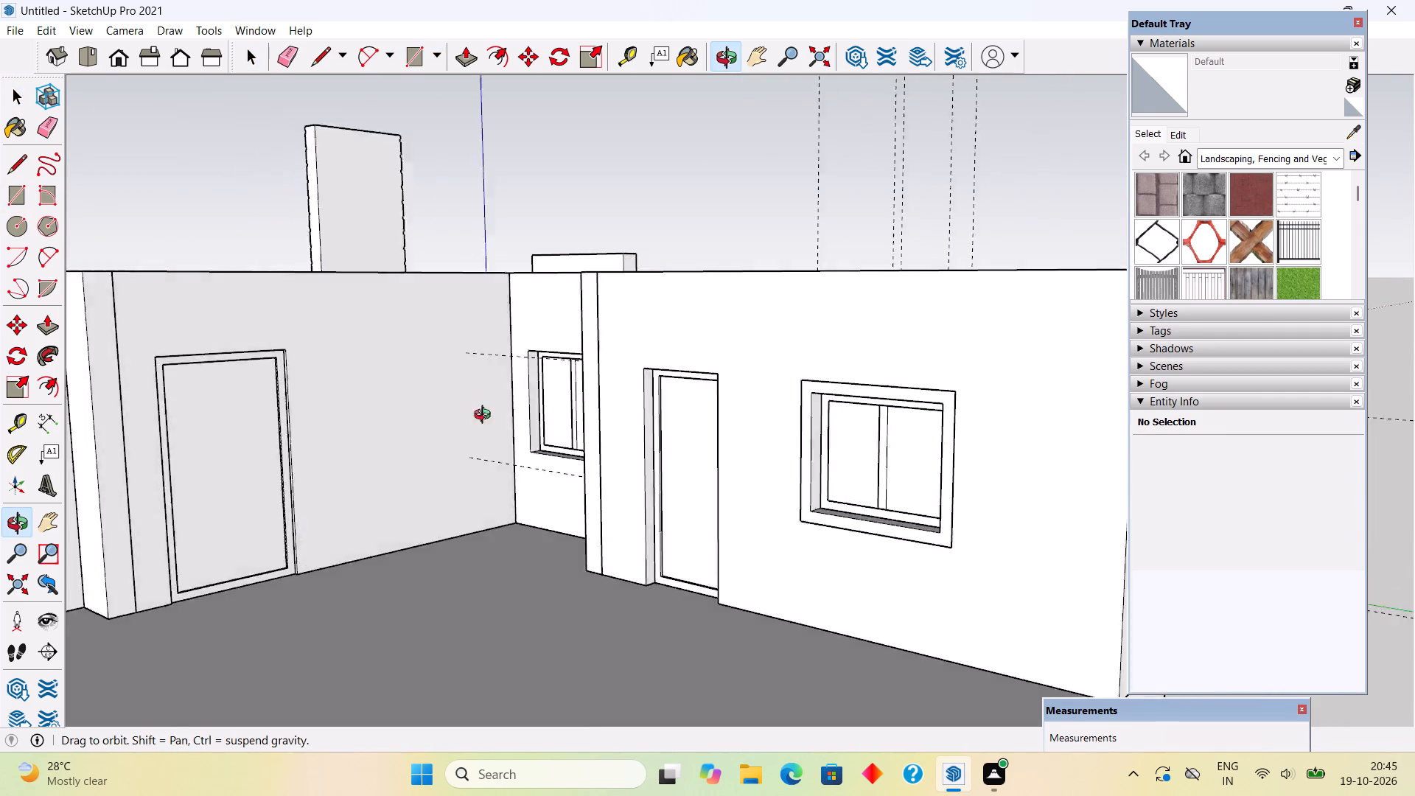
{"action": "middle_click_drag", "start_coordinate": [486, 416], "coordinate": [174, 414]}
{"action": "middle_click_drag", "start_coordinate": [798, 451], "coordinate": [341, 430]}
{"action": "scroll", "coordinate": [341, 430], "scroll_direction": "down", "scroll_amount": 4}
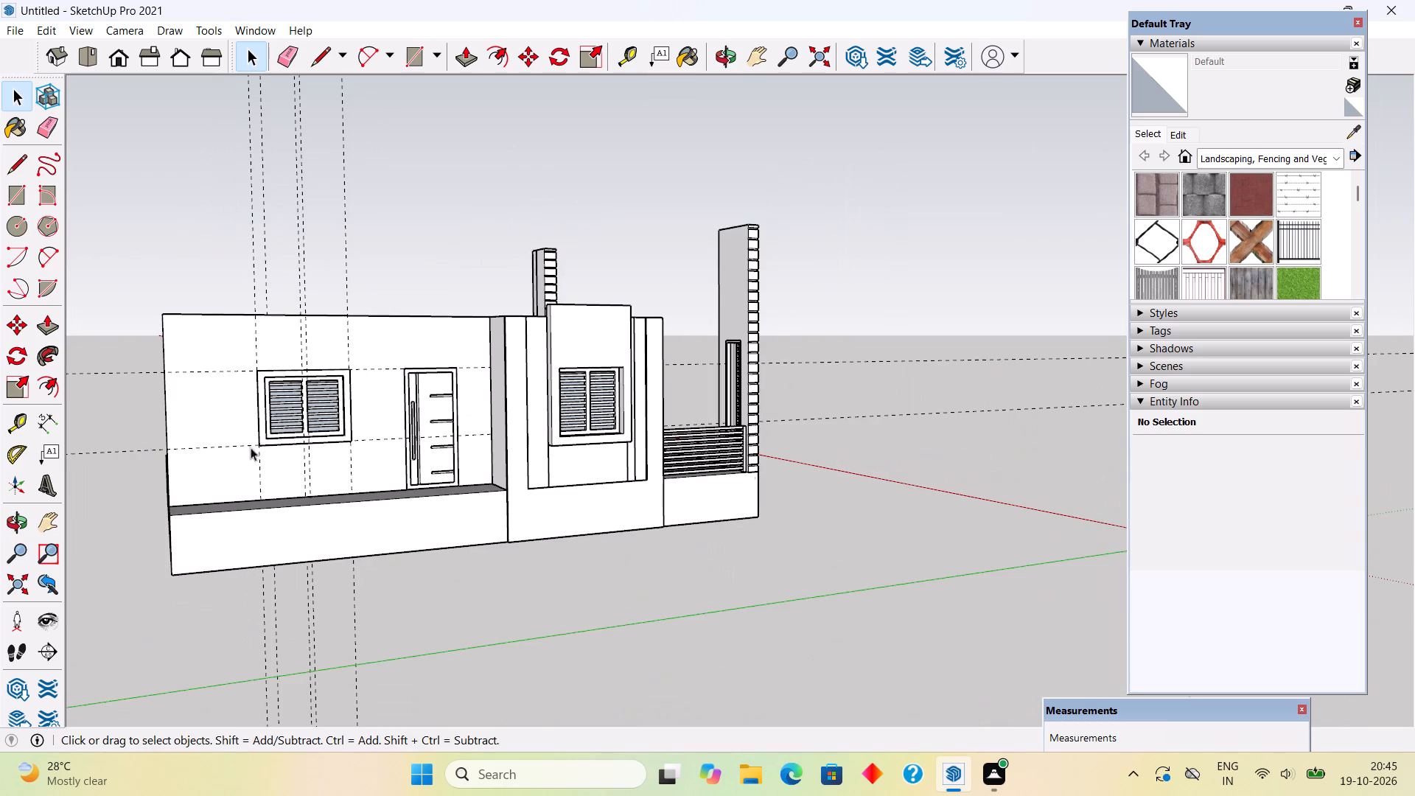
{"action": "middle_click_drag", "start_coordinate": [205, 456], "coordinate": [397, 446]}
{"action": "scroll", "coordinate": [397, 446], "scroll_direction": "up", "scroll_amount": 1}
{"action": "scroll", "coordinate": [255, 510], "scroll_direction": "up", "scroll_amount": 5}
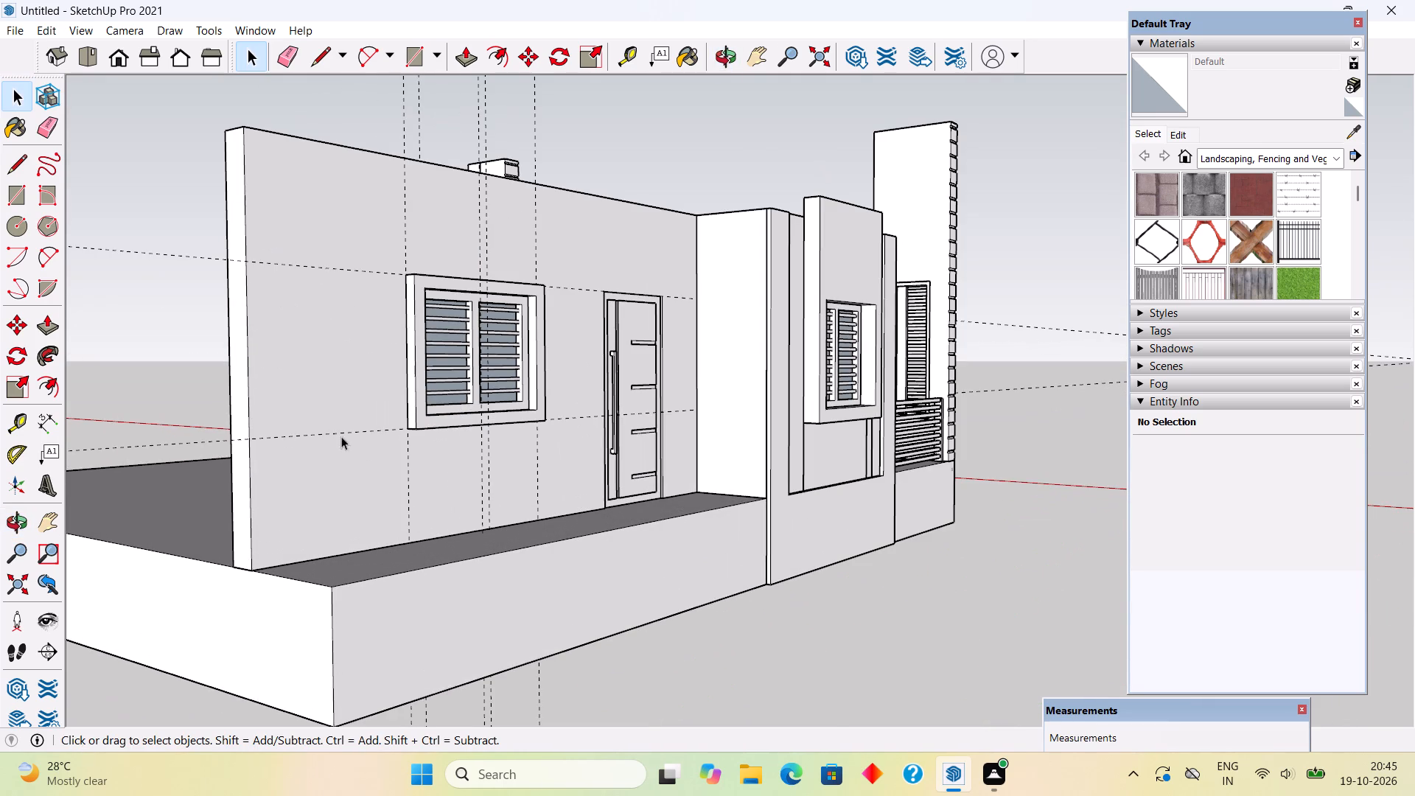
{"action": "key", "text": "t"}
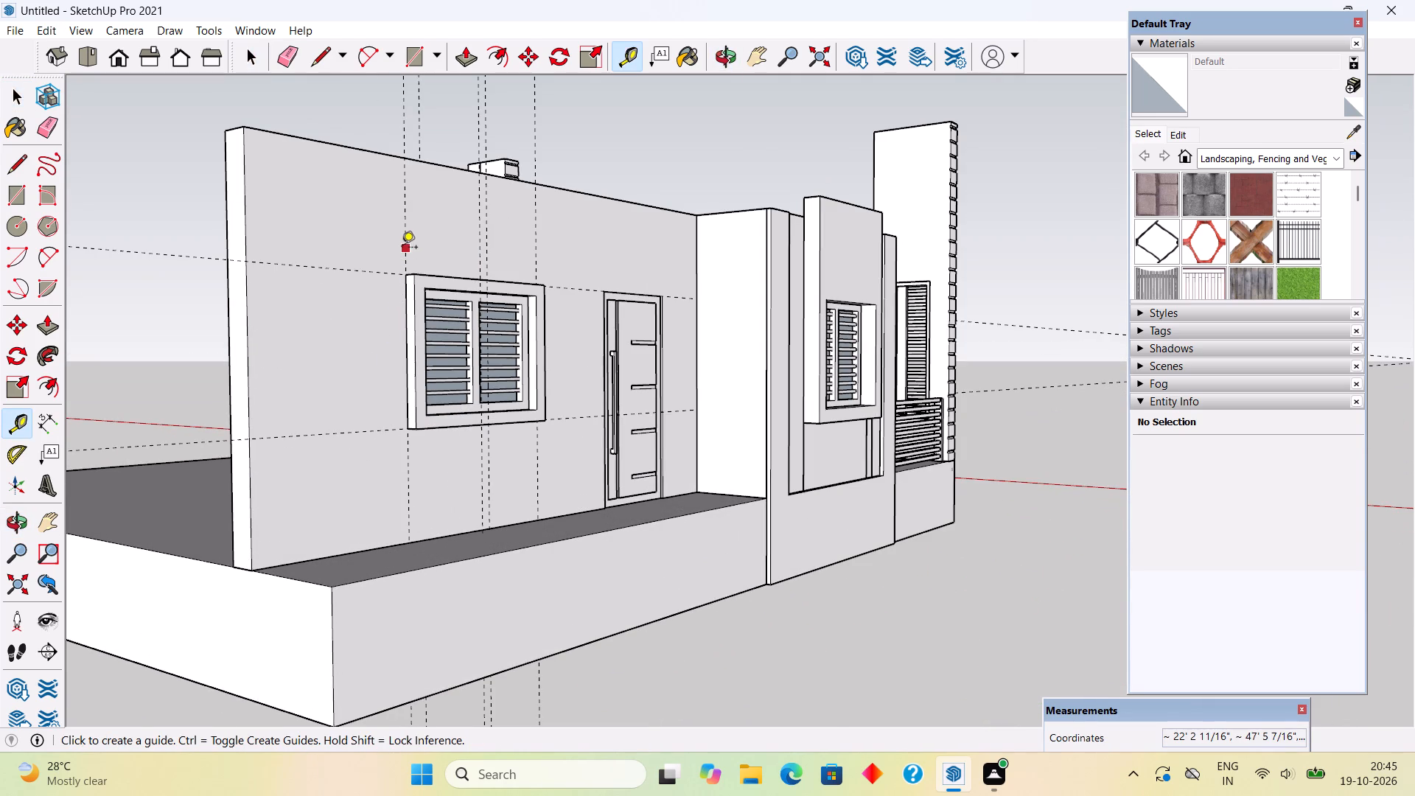
{"action": "left_click", "coordinate": [402, 248]}
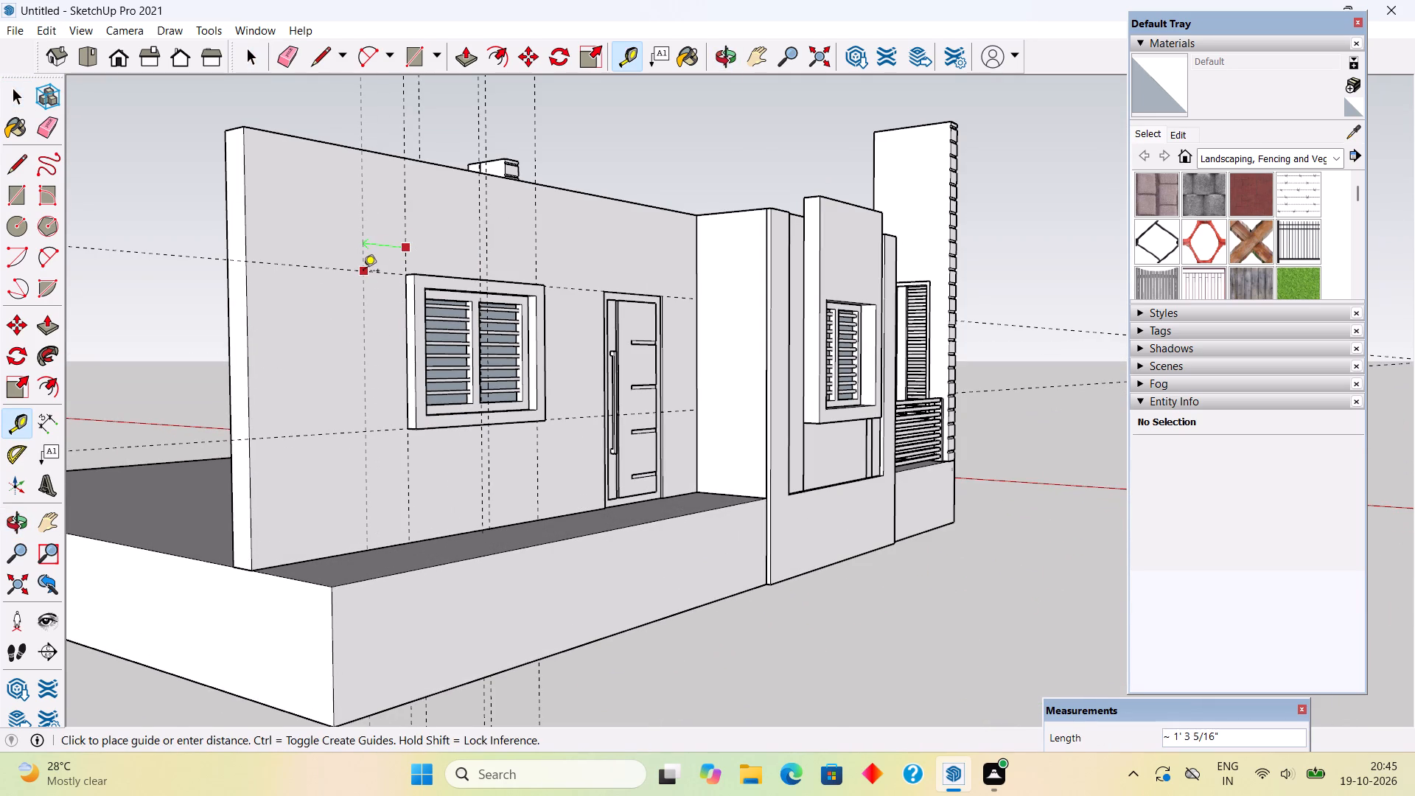
{"action": "type", "text": "2'"}
{"action": "key", "text": "Return"}
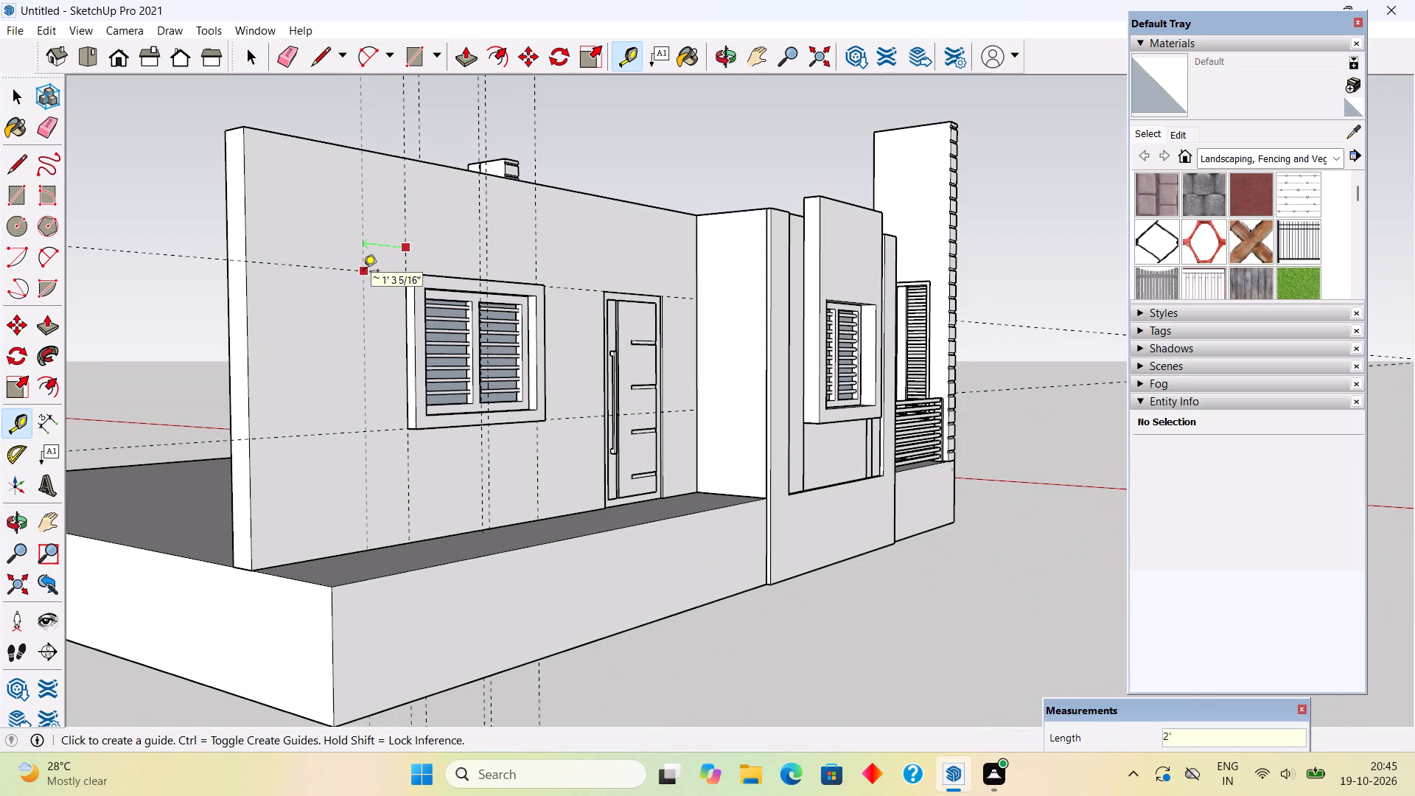
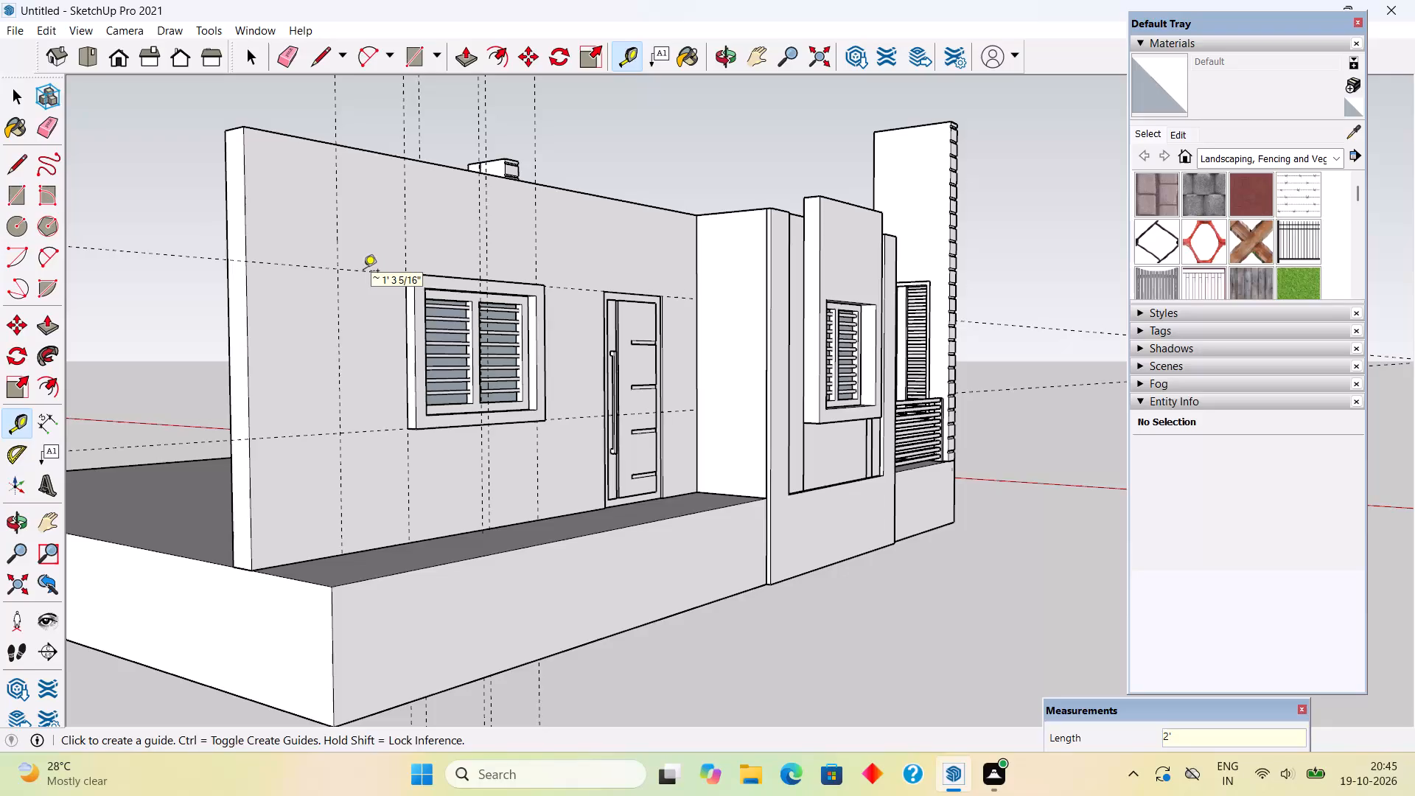
Push the long wall's free end face inward 2' 4" to the vertical guide beside the window.
{"action": "key", "text": "space"}
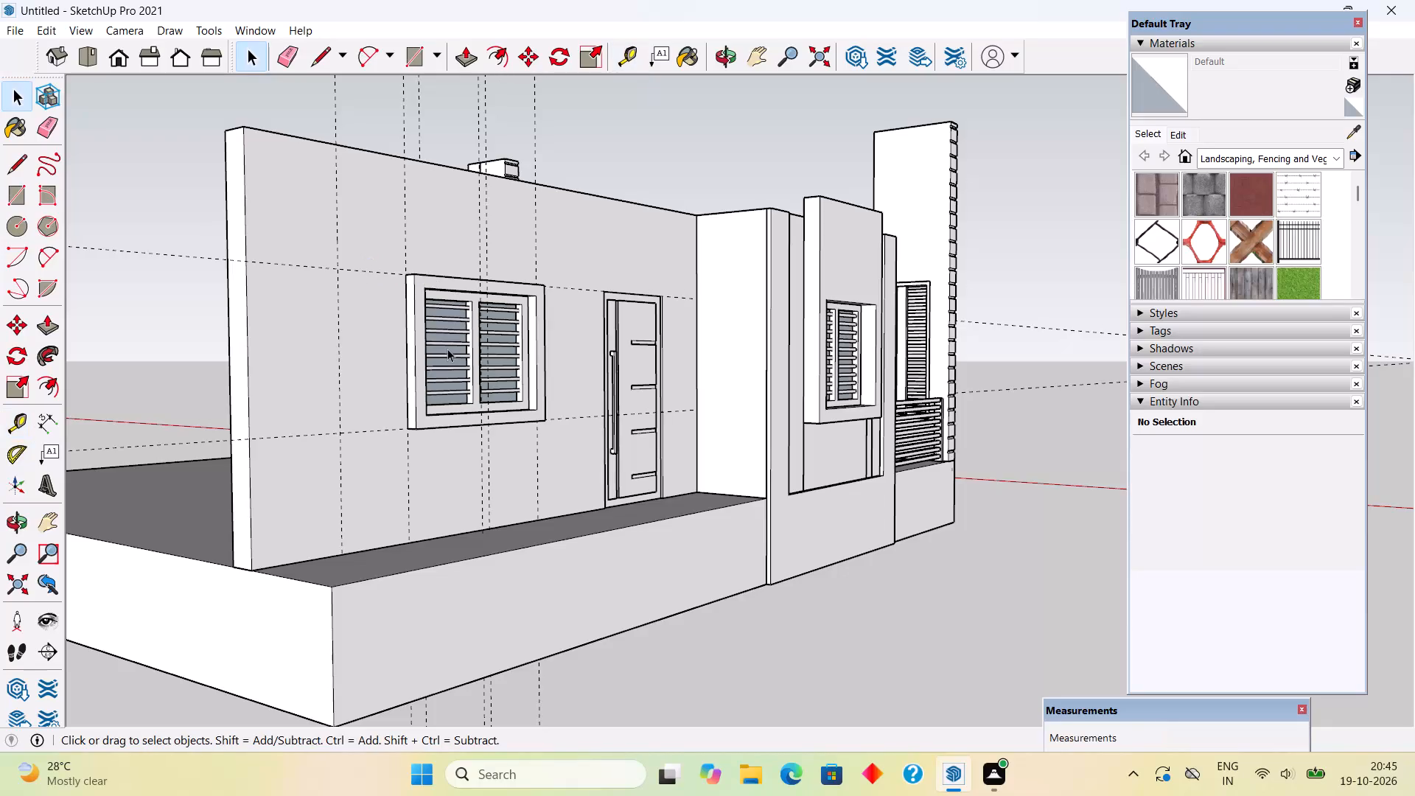
{"action": "triple_click", "coordinate": [242, 413]}
{"action": "key", "text": "p"}
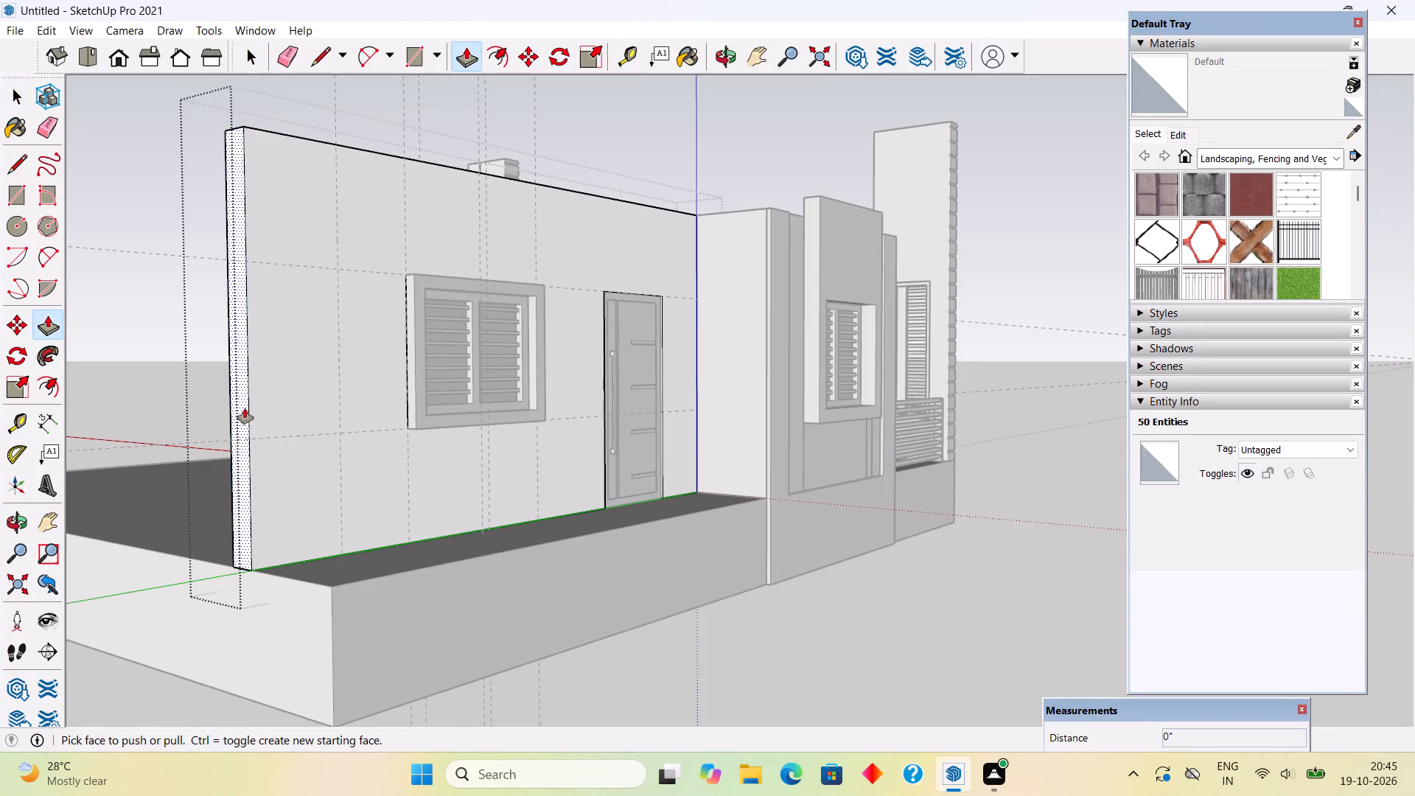
{"action": "left_click", "coordinate": [245, 408]}
{"action": "left_click", "coordinate": [341, 315]}
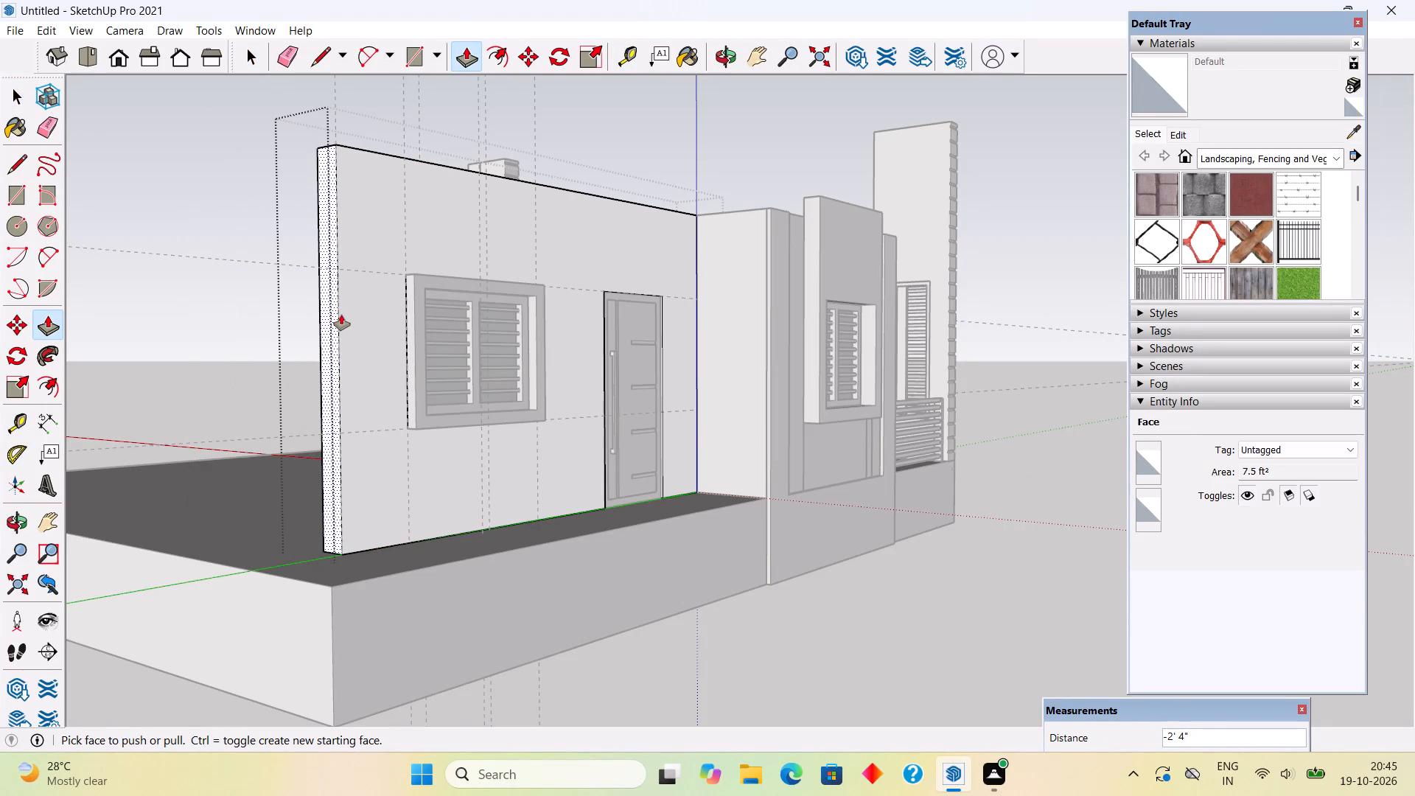
{"action": "key", "text": "space"}
{"action": "left_click", "coordinate": [236, 253]}
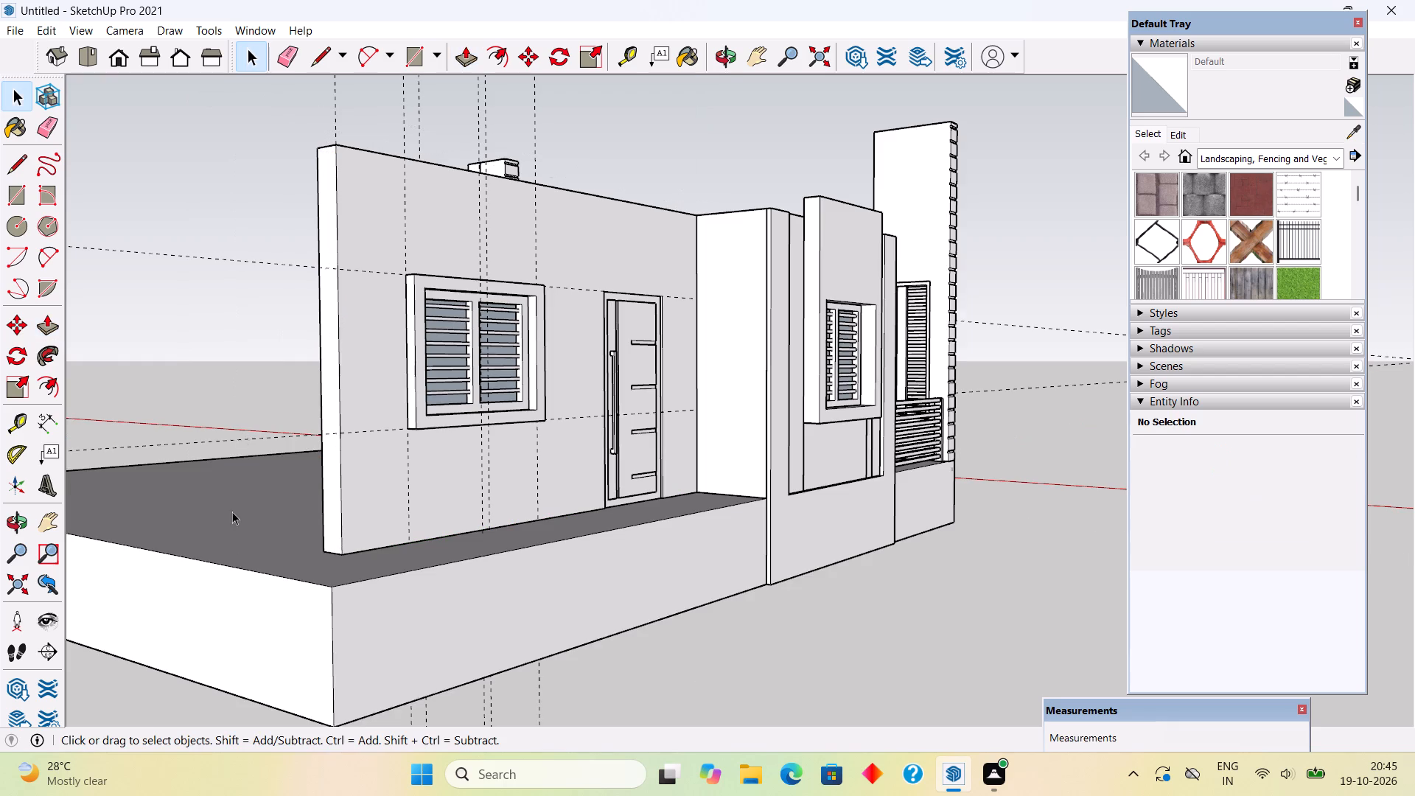
Push the base's end face inward 2' 4" to line up with the long wall's end face.
{"action": "triple_click", "coordinate": [257, 625]}
{"action": "key", "text": "p"}
{"action": "left_click", "coordinate": [257, 625]}
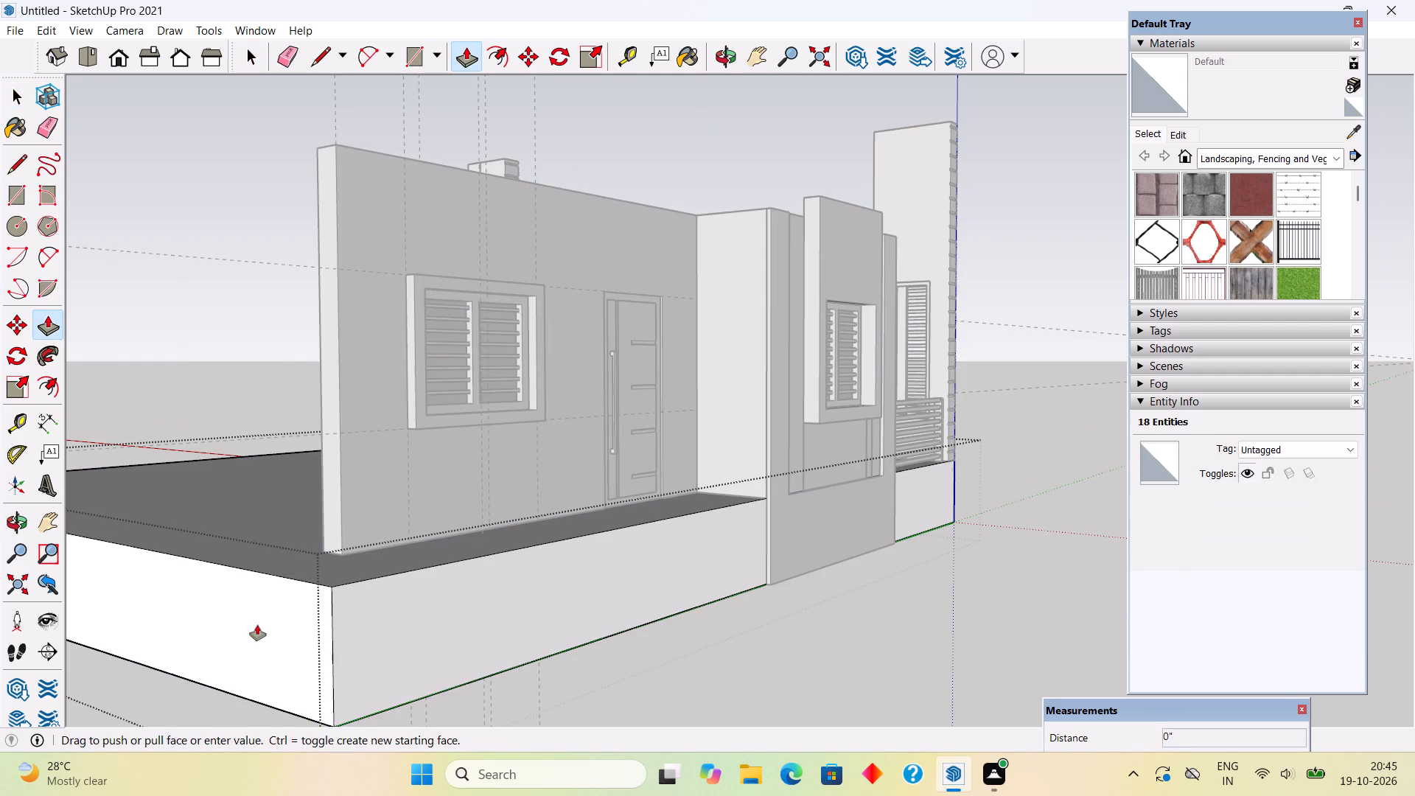
{"action": "left_click", "coordinate": [331, 472]}
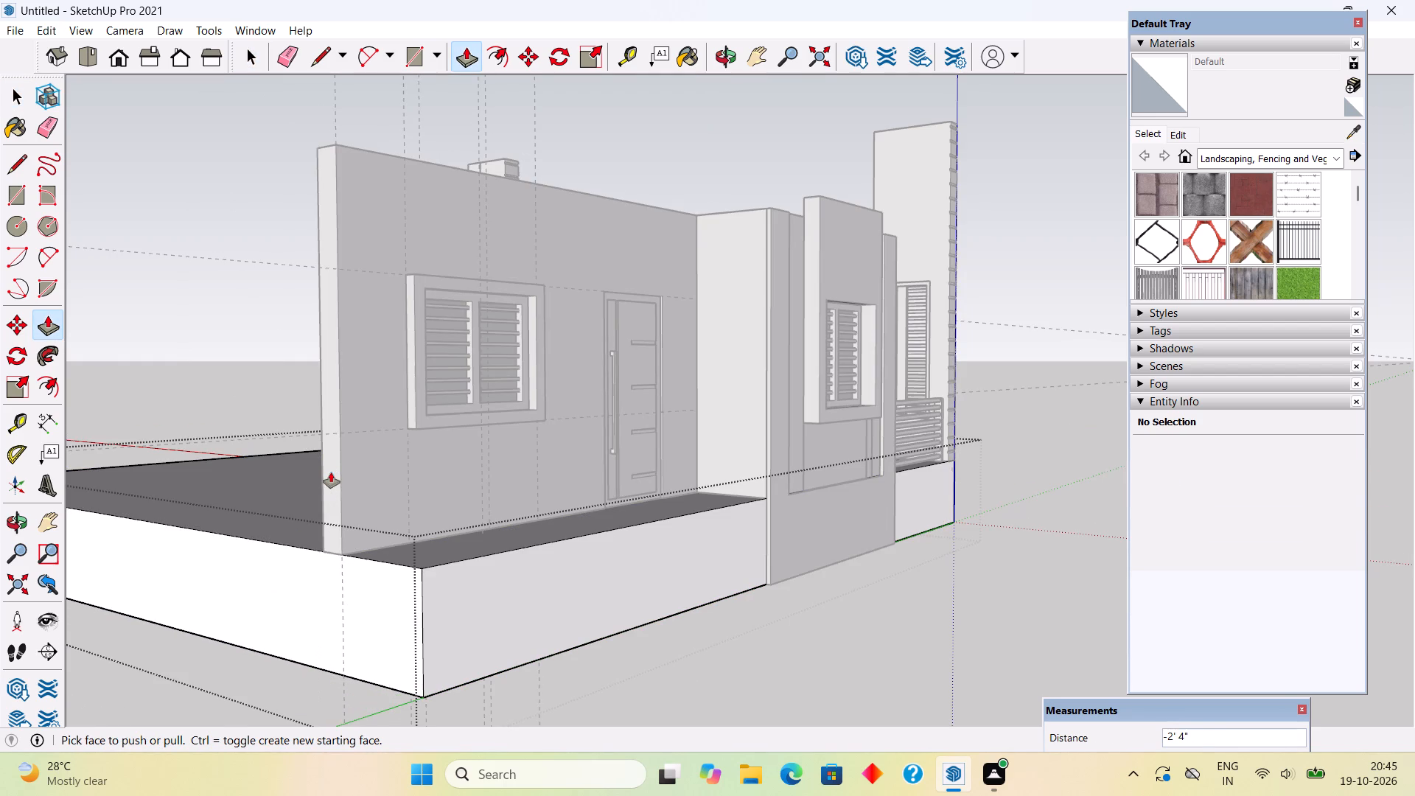
{"action": "key", "text": "space"}
{"action": "left_click", "coordinate": [246, 357]}
Examine the shortened wall and base, the barred windows and the front porch from several sides.
{"action": "scroll", "coordinate": [472, 486], "scroll_direction": "down", "scroll_amount": 4}
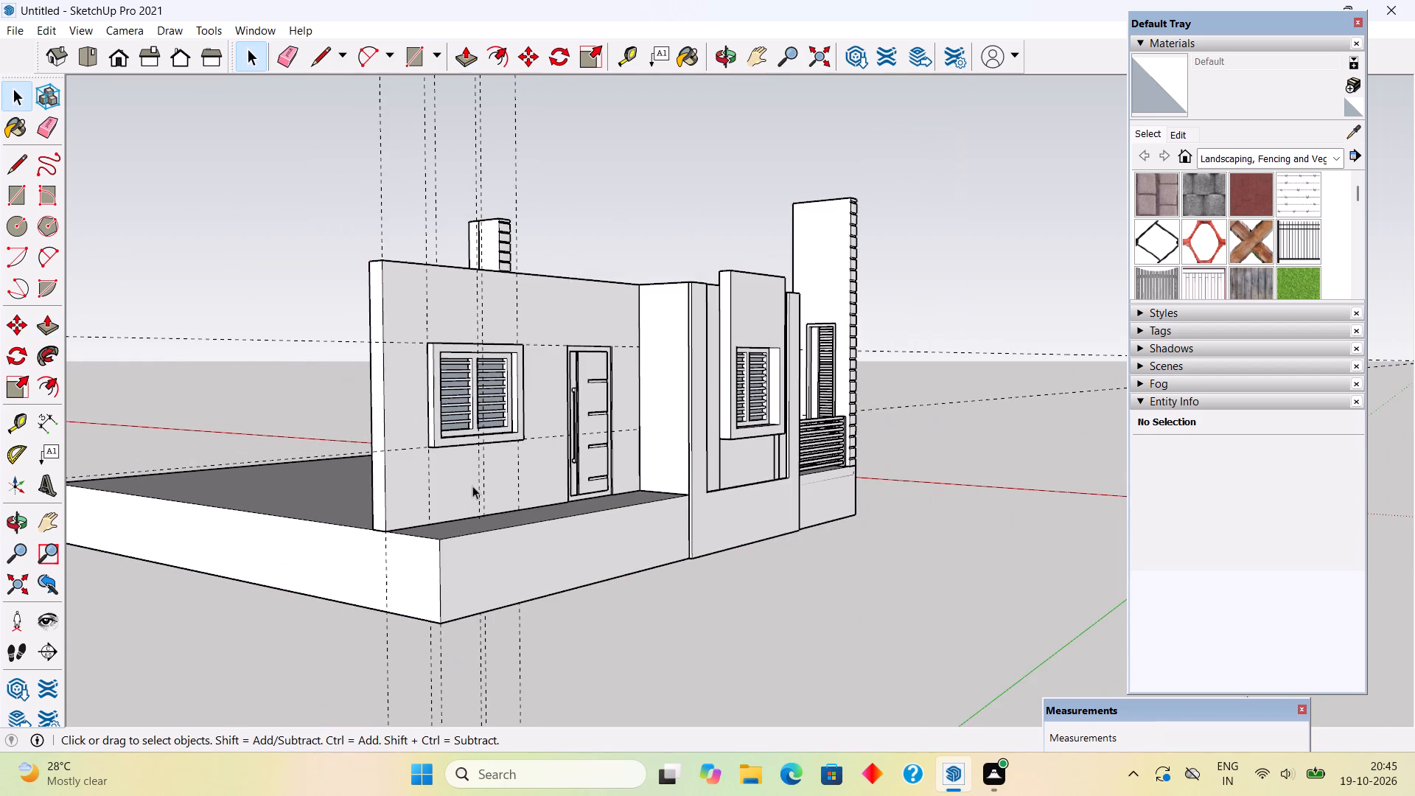
{"action": "middle_click_drag", "start_coordinate": [587, 520], "coordinate": [209, 515]}
{"action": "middle_click_drag", "start_coordinate": [864, 479], "coordinate": [400, 495]}
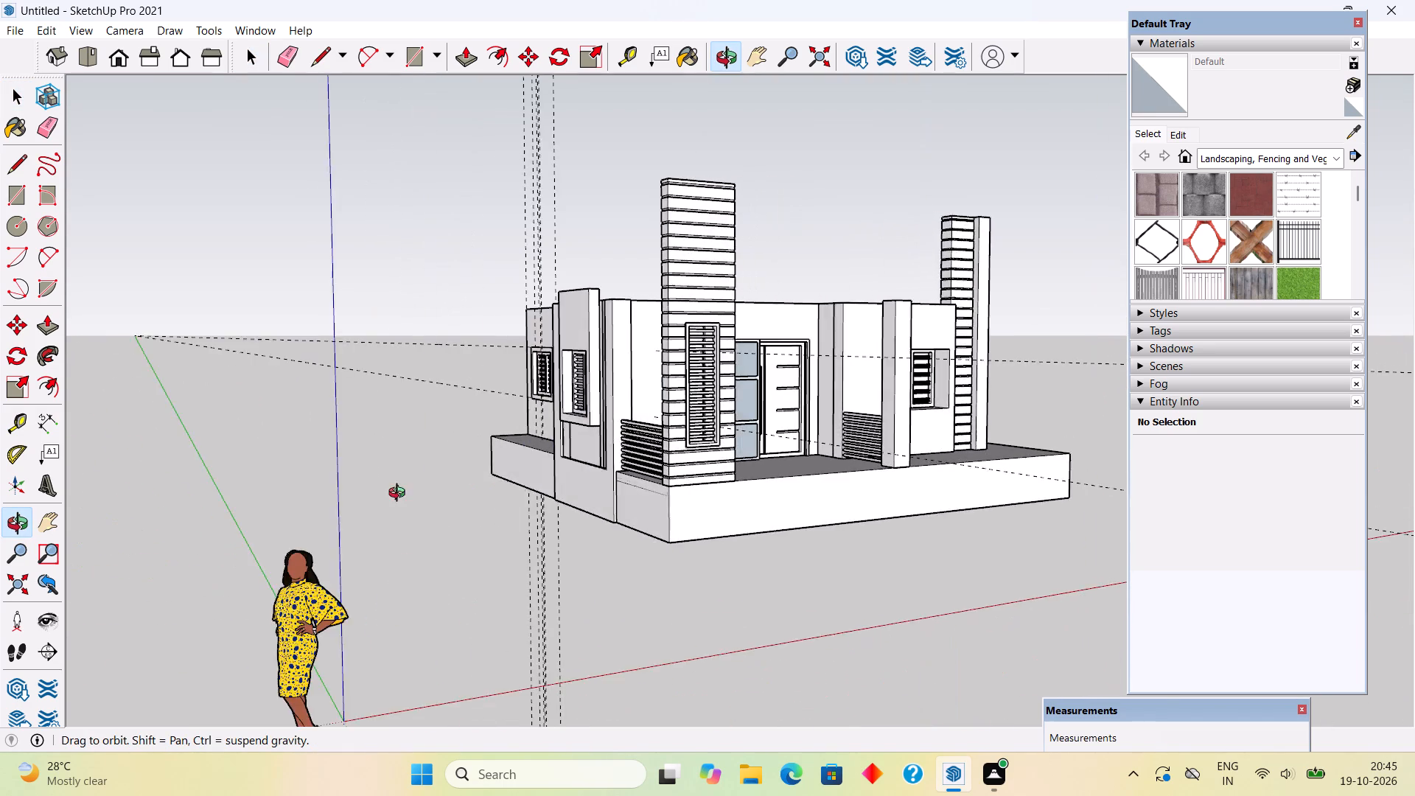
{"action": "middle_click_drag", "start_coordinate": [400, 495], "coordinate": [663, 503]}
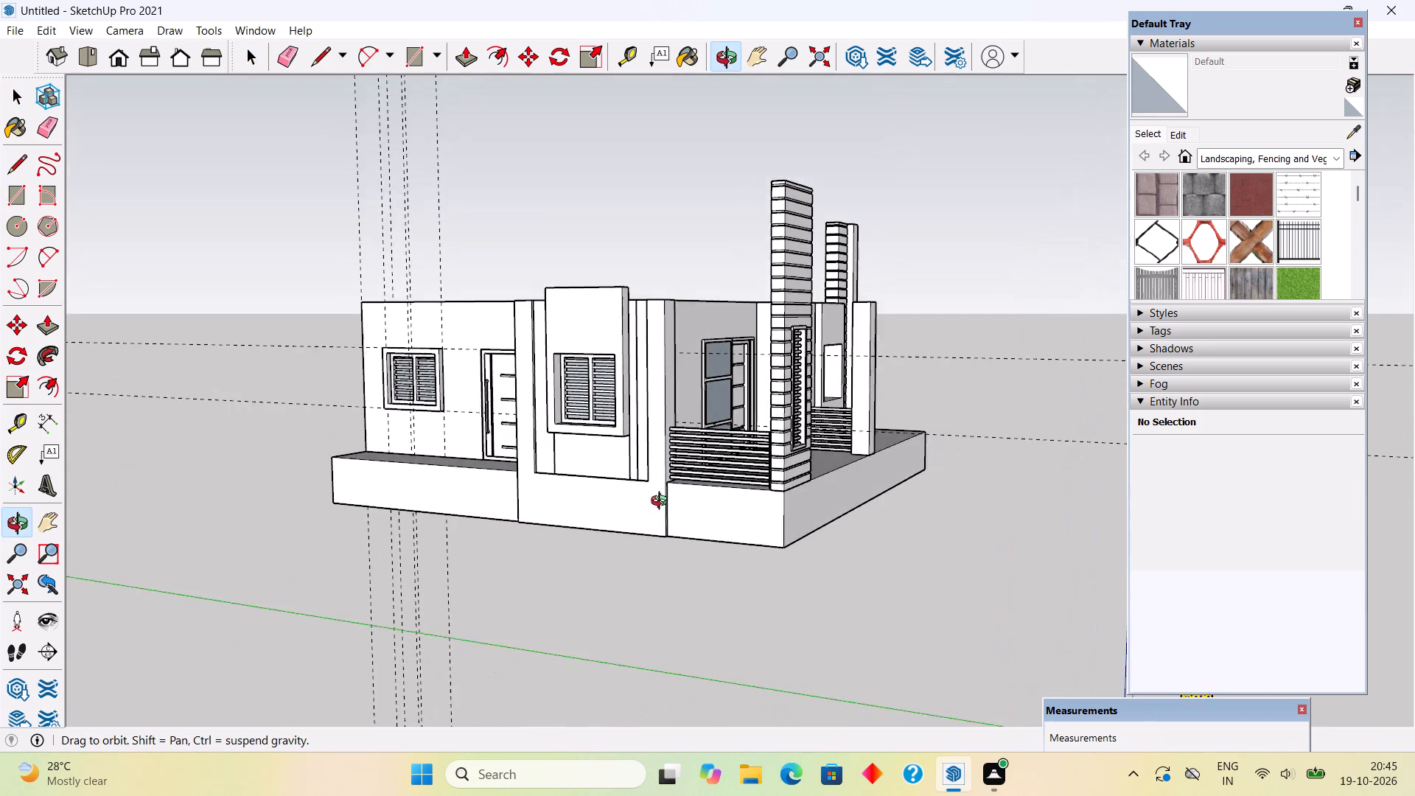
{"action": "middle_click_drag", "start_coordinate": [663, 503], "coordinate": [544, 483]}
{"action": "scroll", "coordinate": [544, 483], "scroll_direction": "up", "scroll_amount": 2}
{"action": "scroll", "coordinate": [701, 491], "scroll_direction": "up", "scroll_amount": 3}
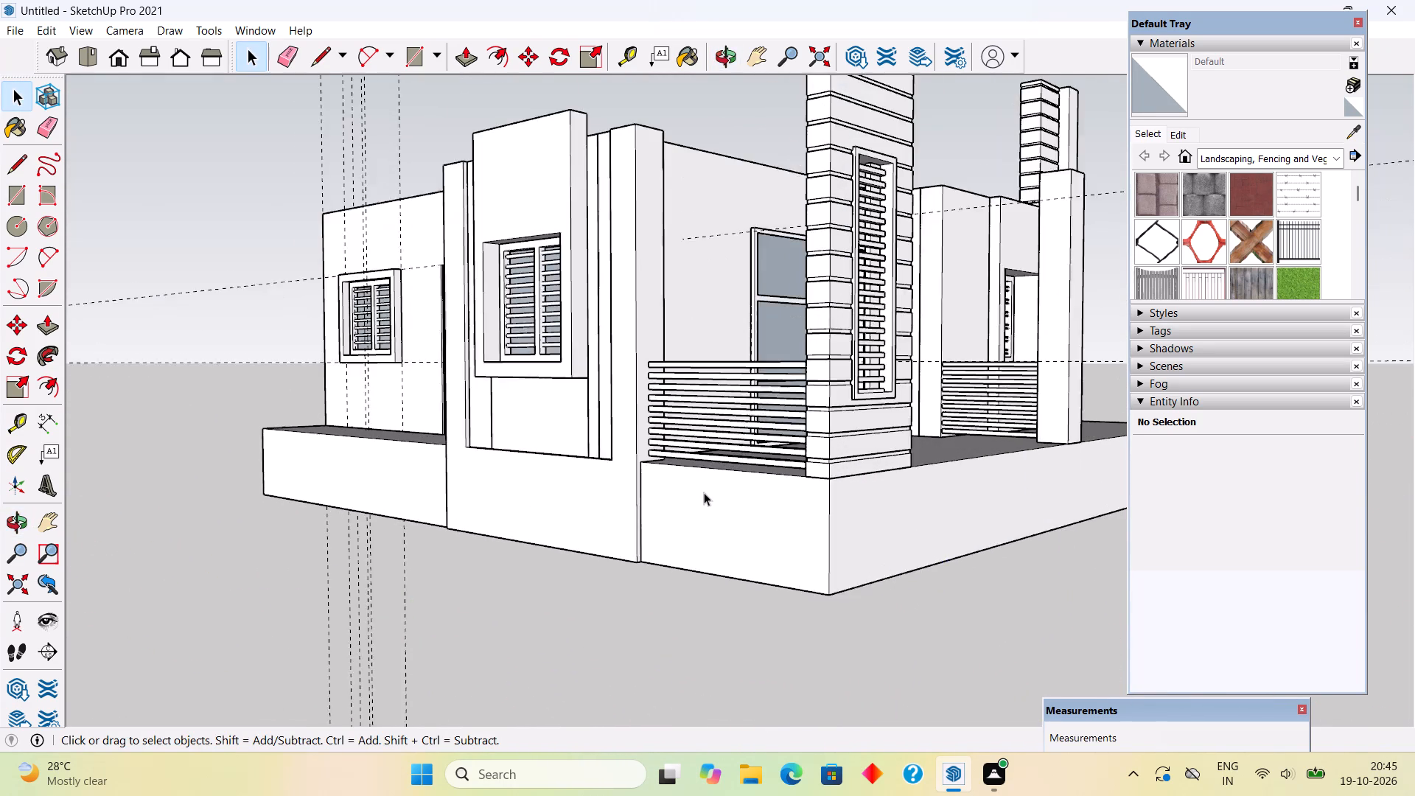
{"action": "scroll", "coordinate": [704, 492], "scroll_direction": "up", "scroll_amount": 2}
{"action": "scroll", "coordinate": [887, 523], "scroll_direction": "up", "scroll_amount": 2}
{"action": "middle_click_drag", "start_coordinate": [612, 555], "coordinate": [1010, 587]}
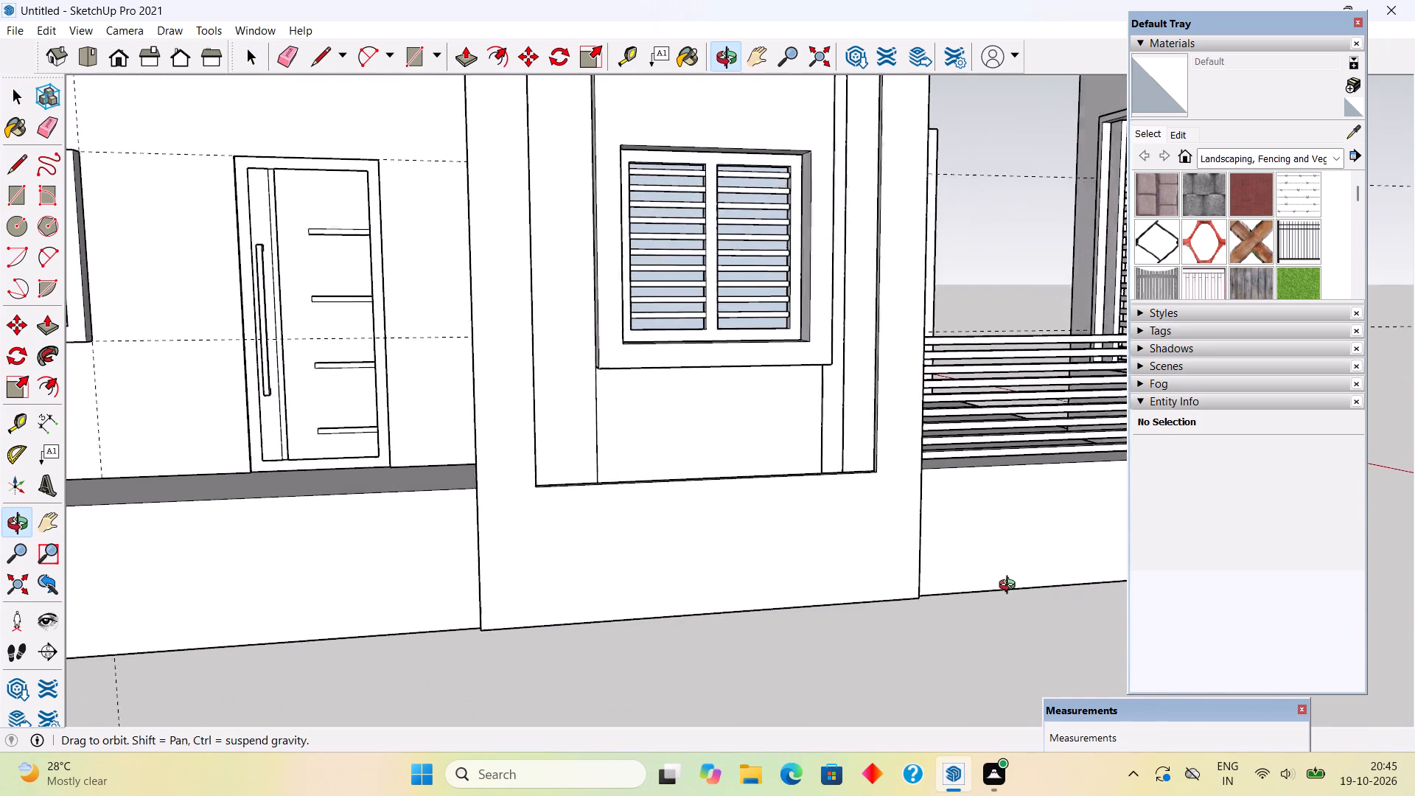
{"action": "middle_click_drag", "start_coordinate": [1010, 587], "coordinate": [590, 559]}
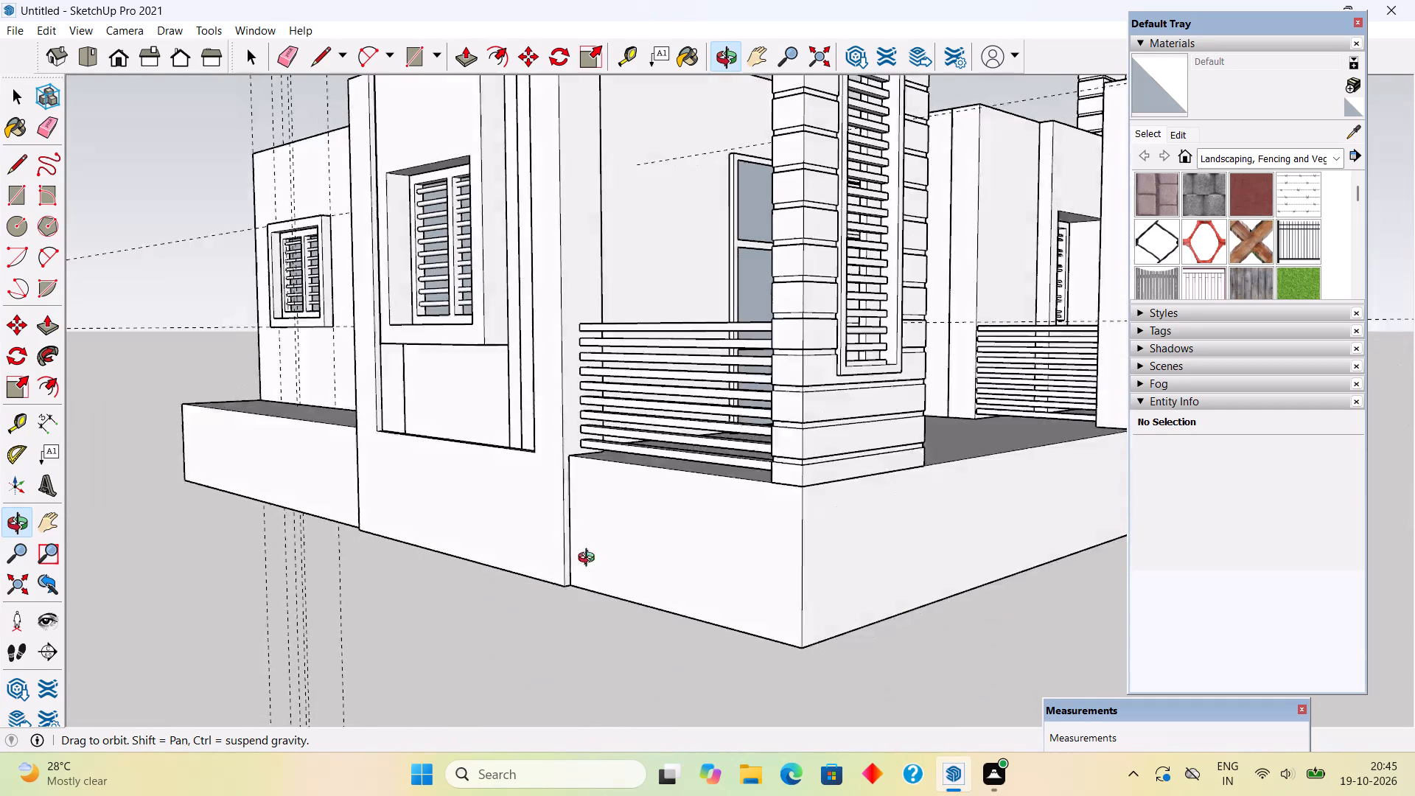
{"action": "middle_click_drag", "start_coordinate": [590, 559], "coordinate": [587, 541]}
Delete the standing woman scale figure at the model origin.
{"action": "scroll", "coordinate": [587, 541], "scroll_direction": "down", "scroll_amount": 9}
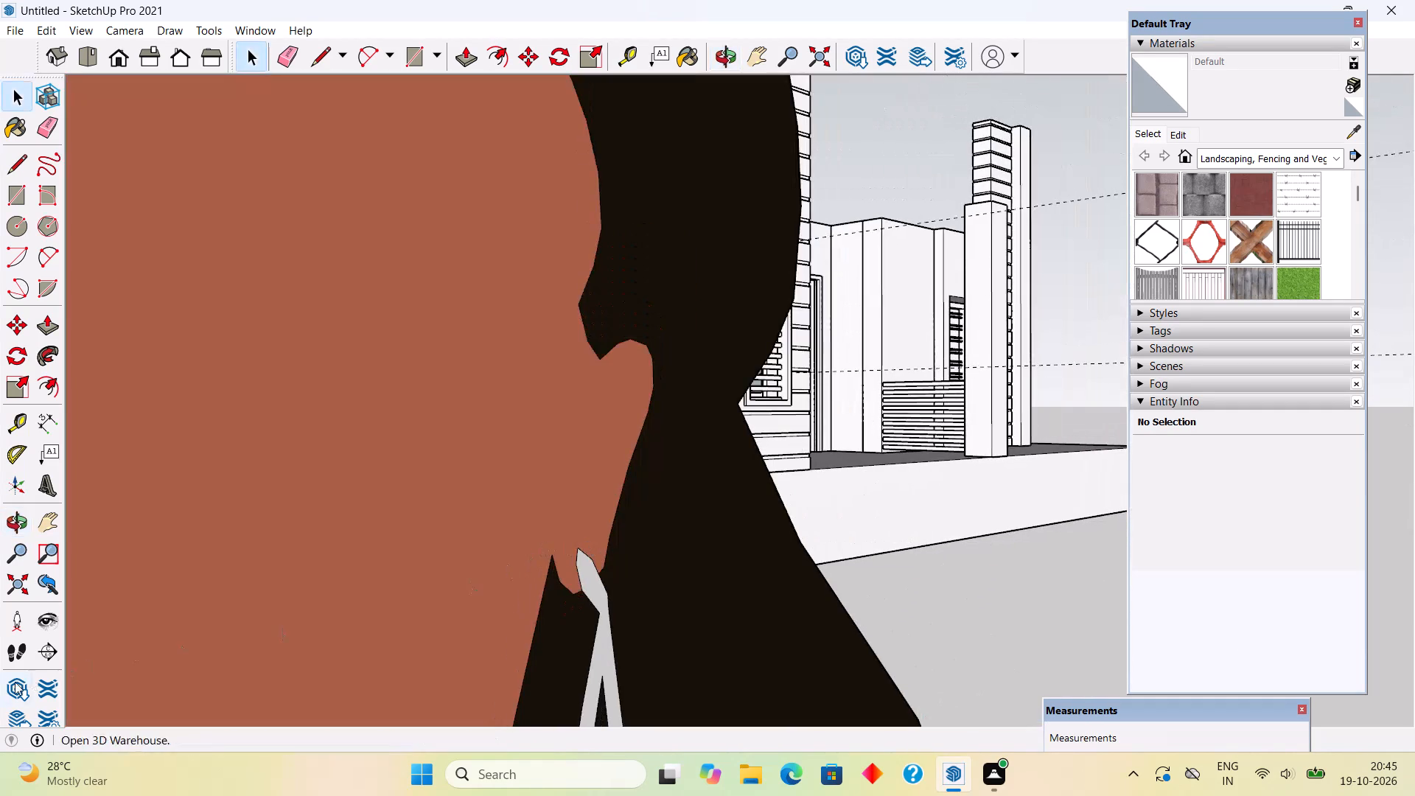
{"action": "left_click", "coordinate": [27, 581]}
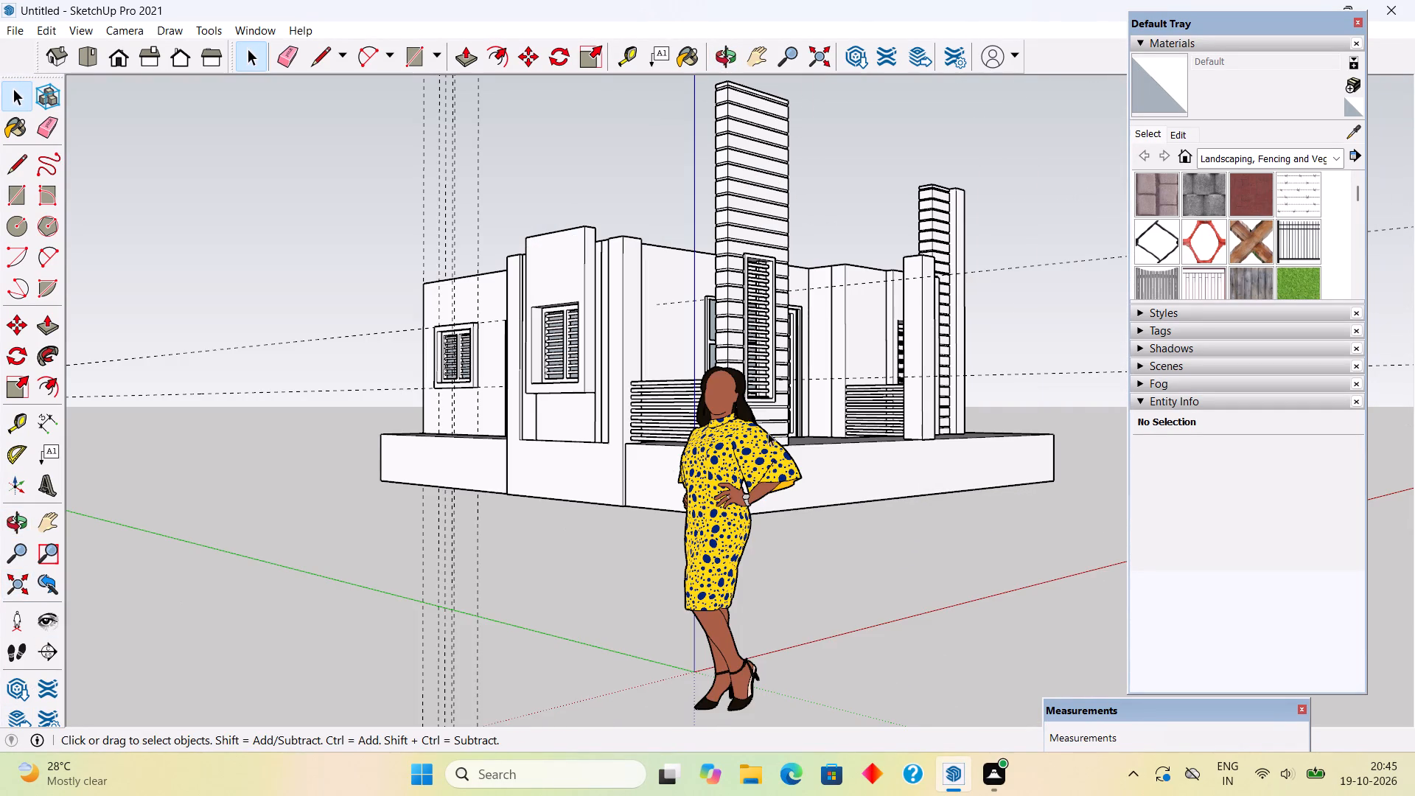
{"action": "left_click", "coordinate": [734, 483]}
{"action": "key", "text": "Delete"}
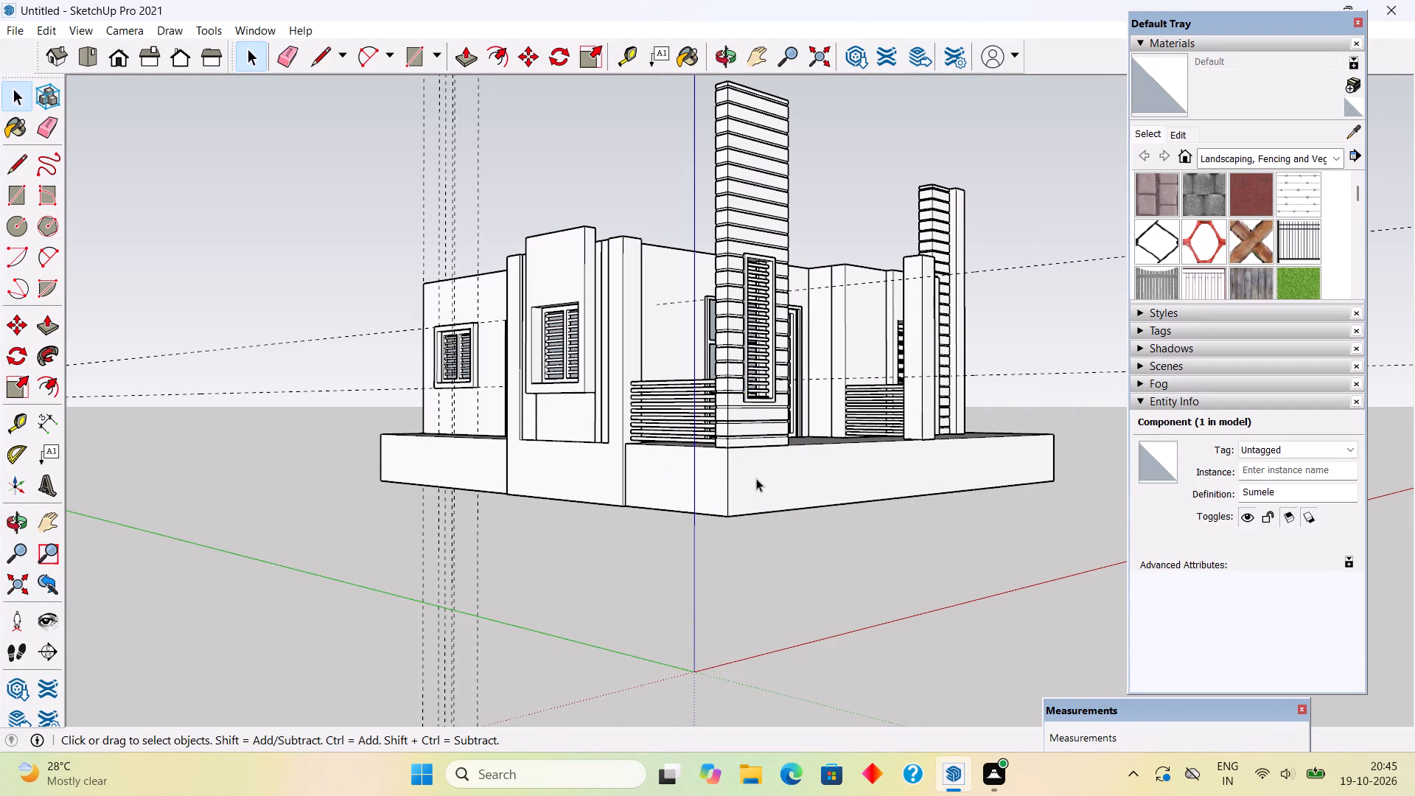
Examine the house from the window side, the front corner and above the porch.
{"action": "middle_click_drag", "start_coordinate": [758, 478], "coordinate": [874, 534]}
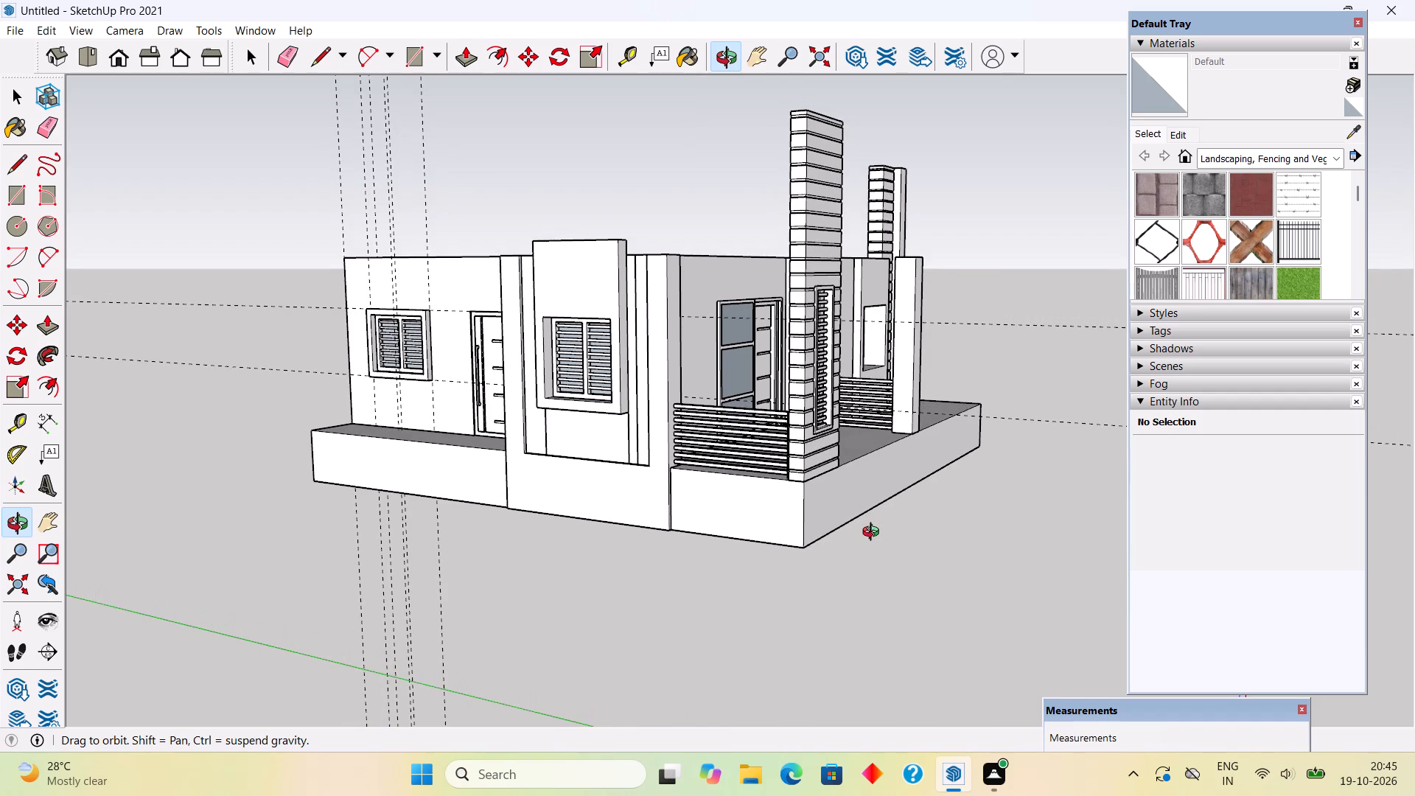
{"action": "middle_click_drag", "start_coordinate": [874, 534], "coordinate": [881, 539]}
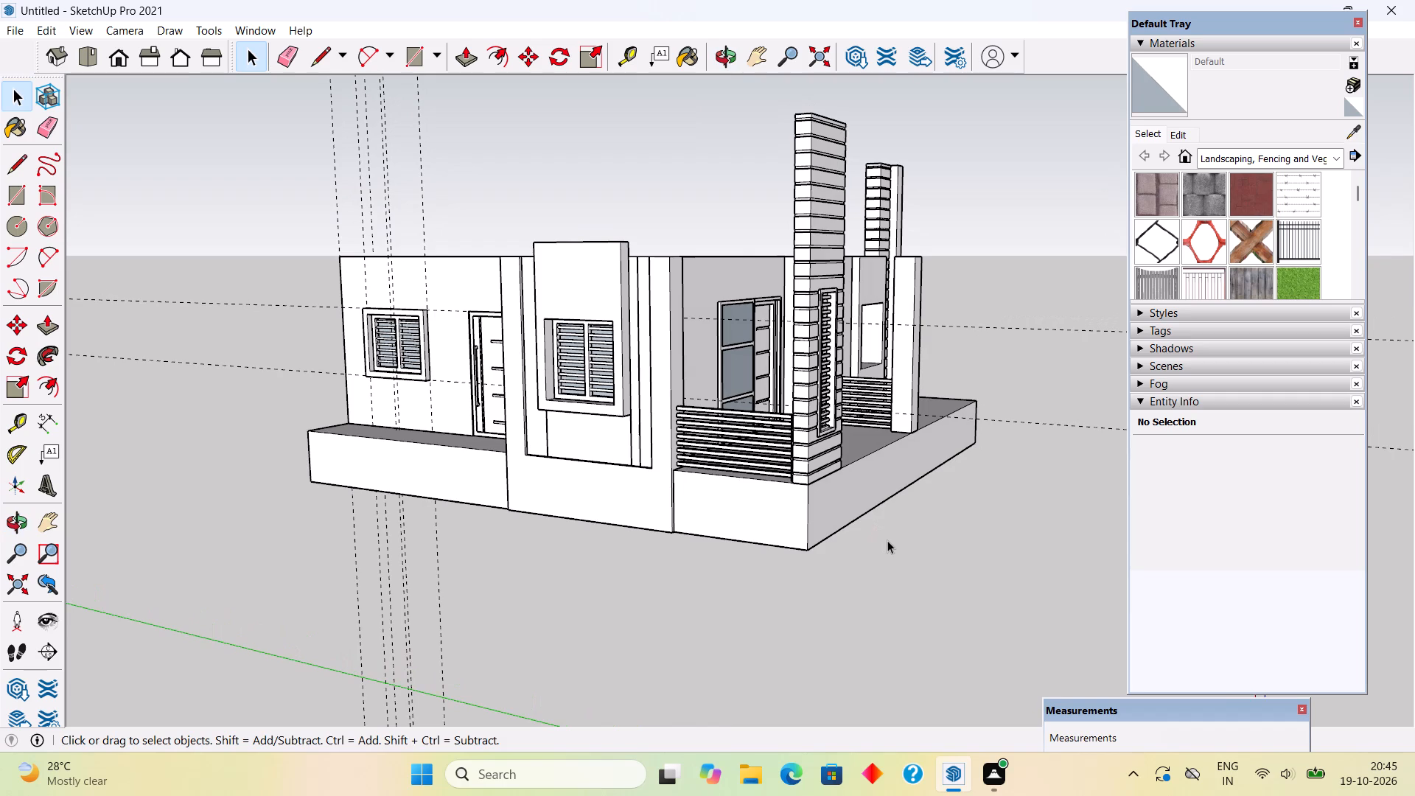
{"action": "middle_click_drag", "start_coordinate": [853, 524], "coordinate": [789, 499]}
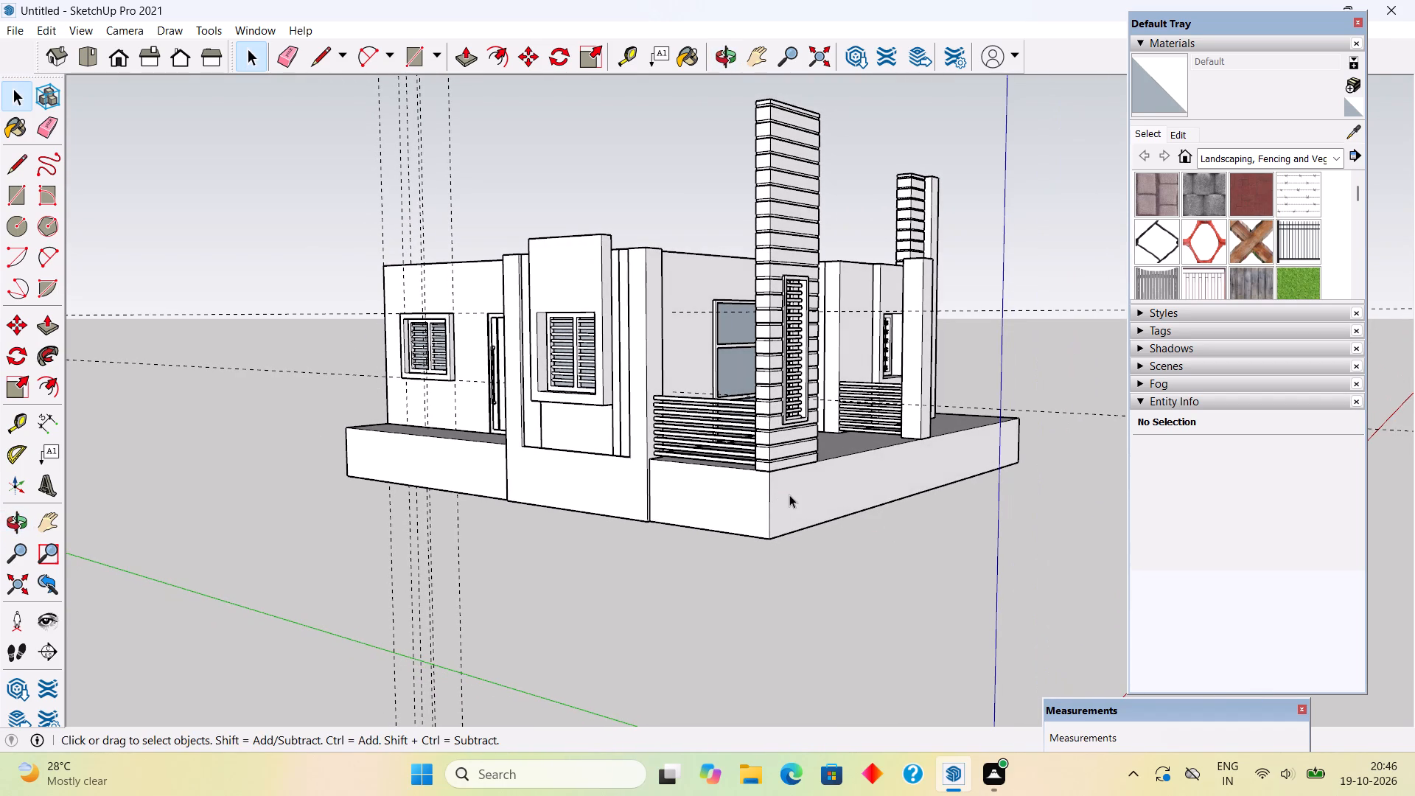
{"action": "middle_click_drag", "start_coordinate": [738, 492], "coordinate": [789, 474]}
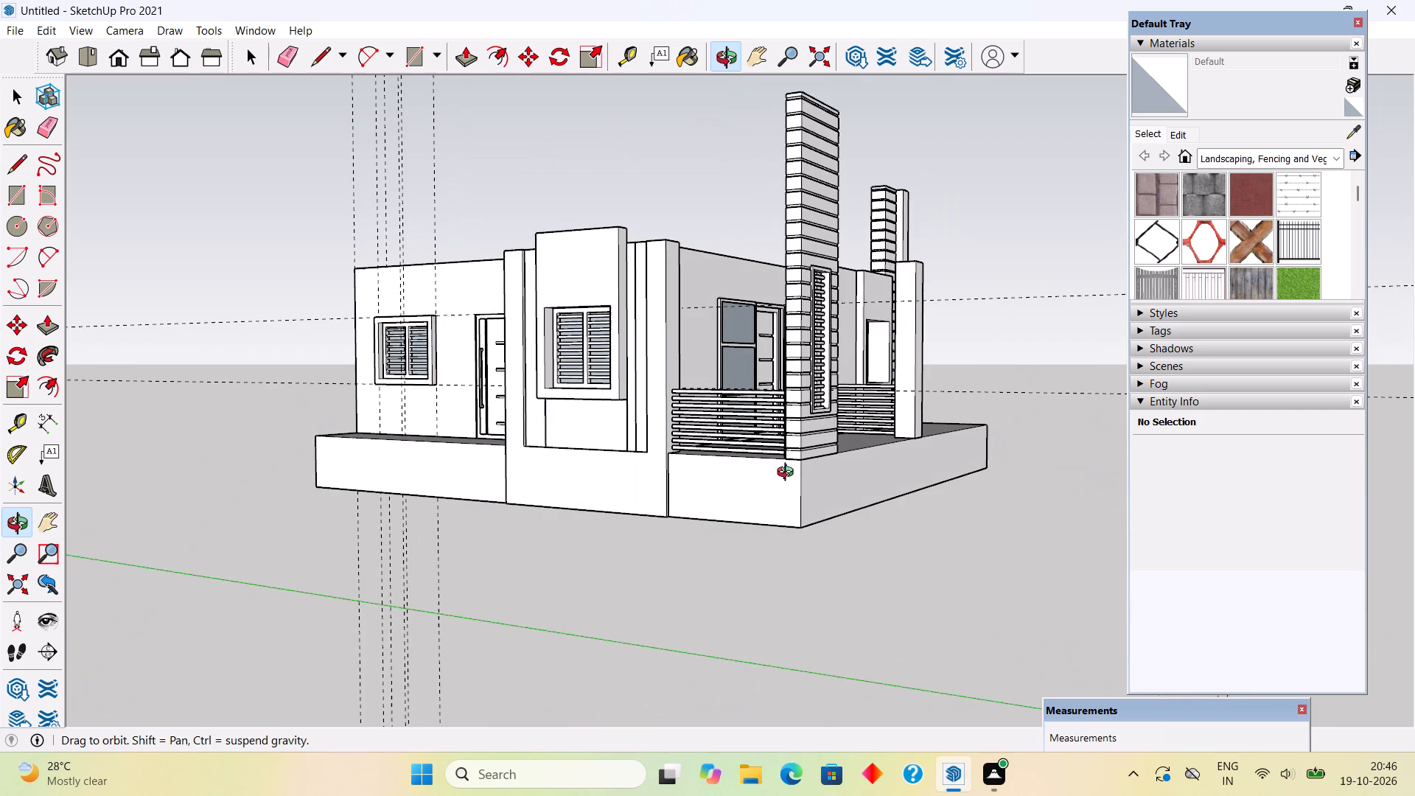
{"action": "middle_click_drag", "start_coordinate": [789, 474], "coordinate": [789, 514]}
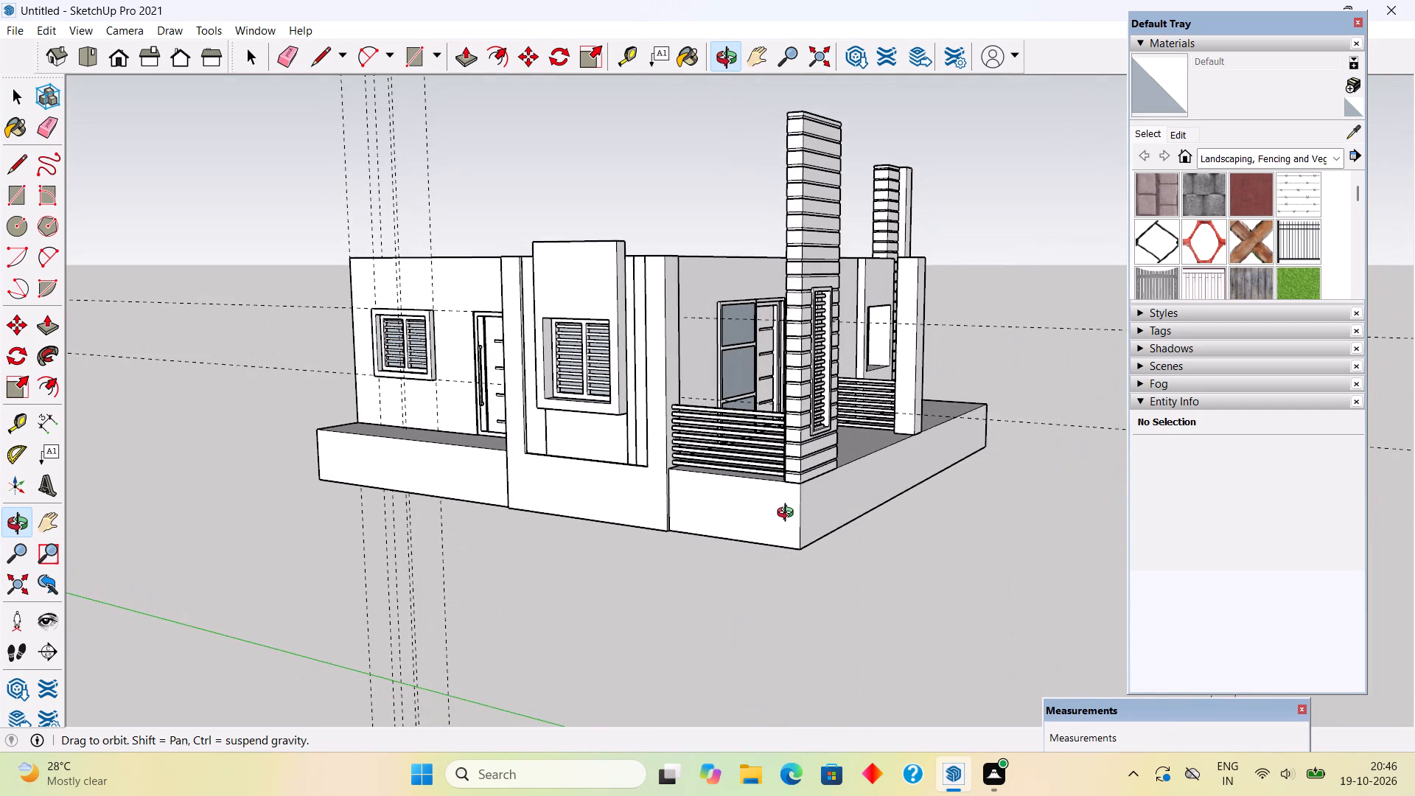
{"action": "middle_click_drag", "start_coordinate": [789, 514], "coordinate": [789, 504]}
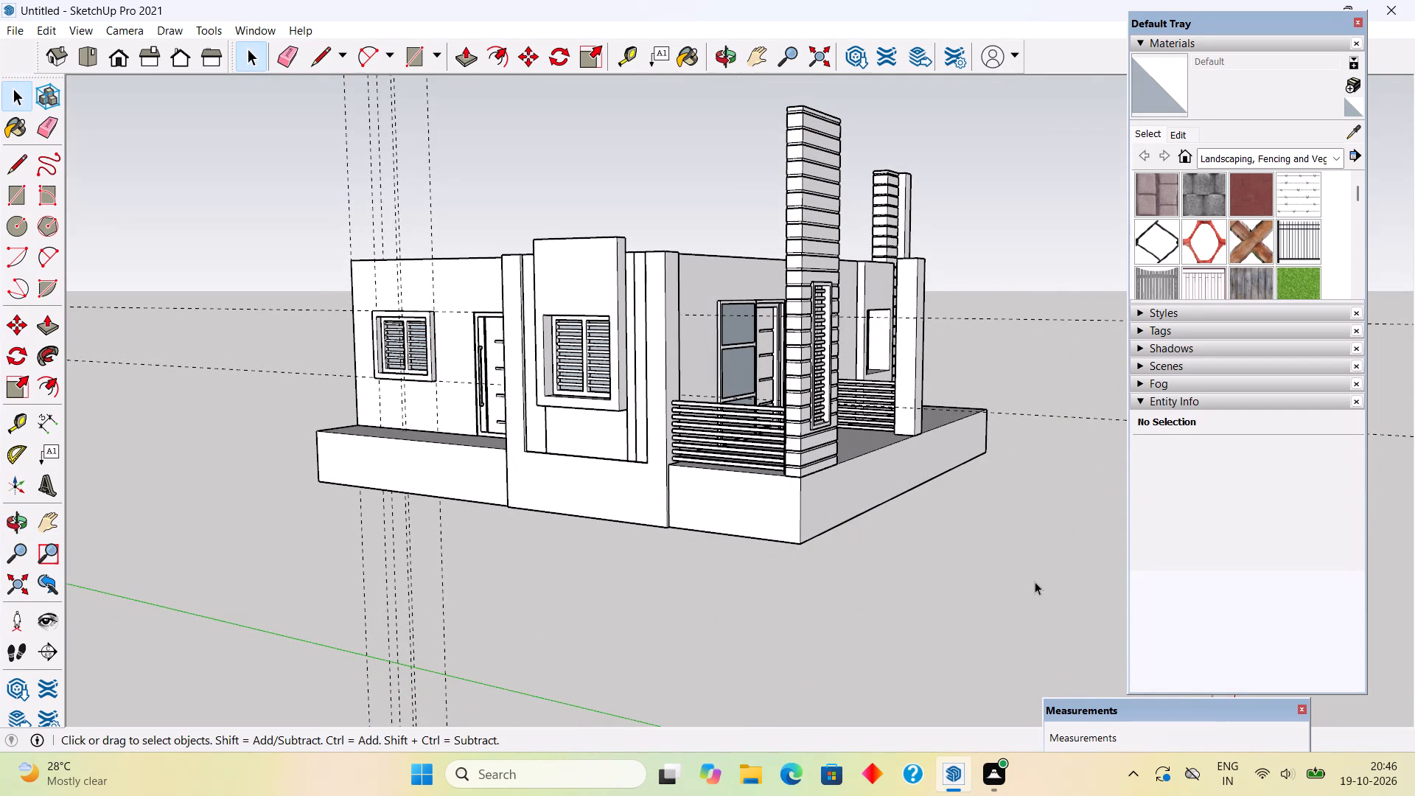
{"action": "middle_click_drag", "start_coordinate": [909, 587], "coordinate": [367, 682]}
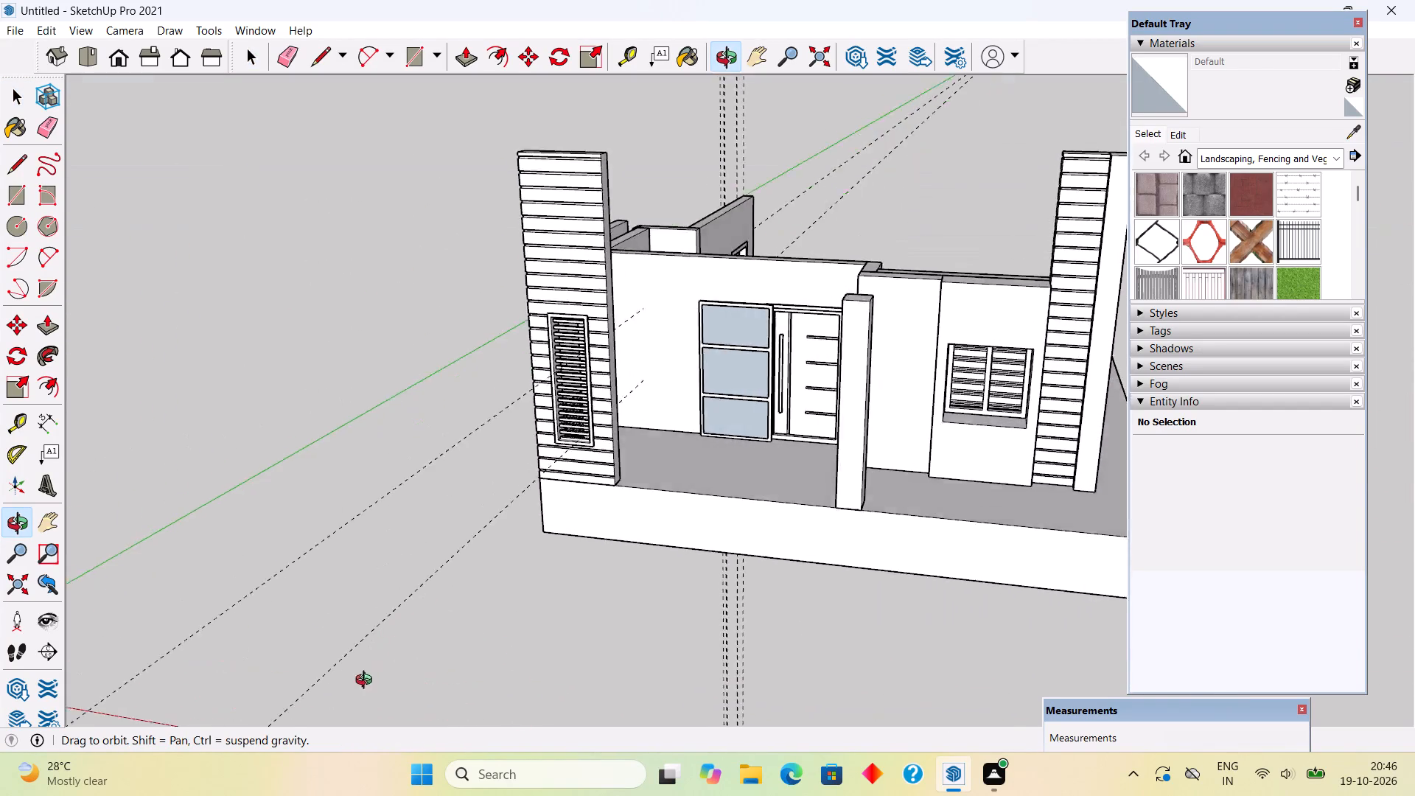
{"action": "middle_click_drag", "start_coordinate": [367, 682], "coordinate": [659, 772]}
{"action": "scroll", "coordinate": [667, 766], "scroll_direction": "up", "scroll_amount": 2}
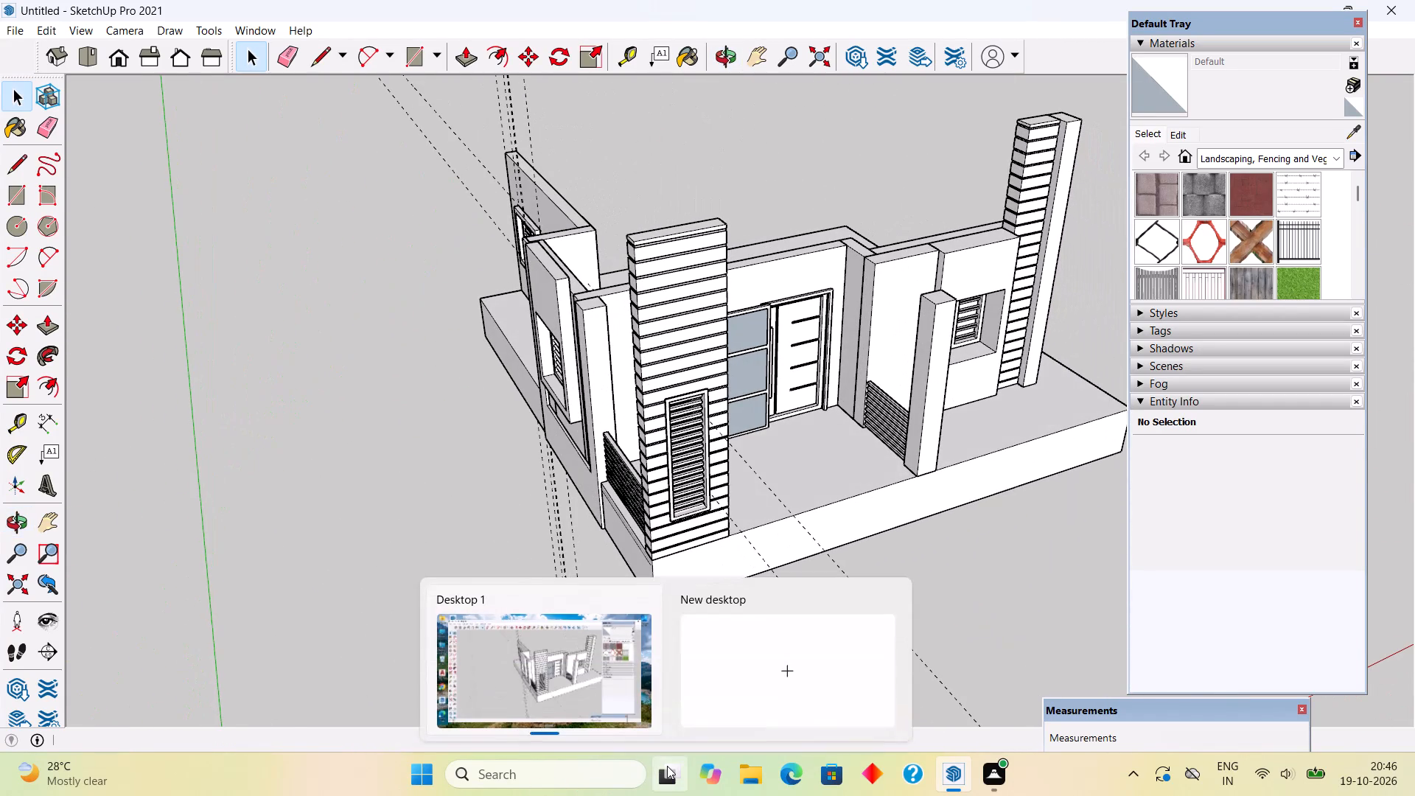
{"action": "scroll", "coordinate": [667, 766], "scroll_direction": "up", "scroll_amount": 1}
{"action": "scroll", "coordinate": [725, 484], "scroll_direction": "up", "scroll_amount": 4}
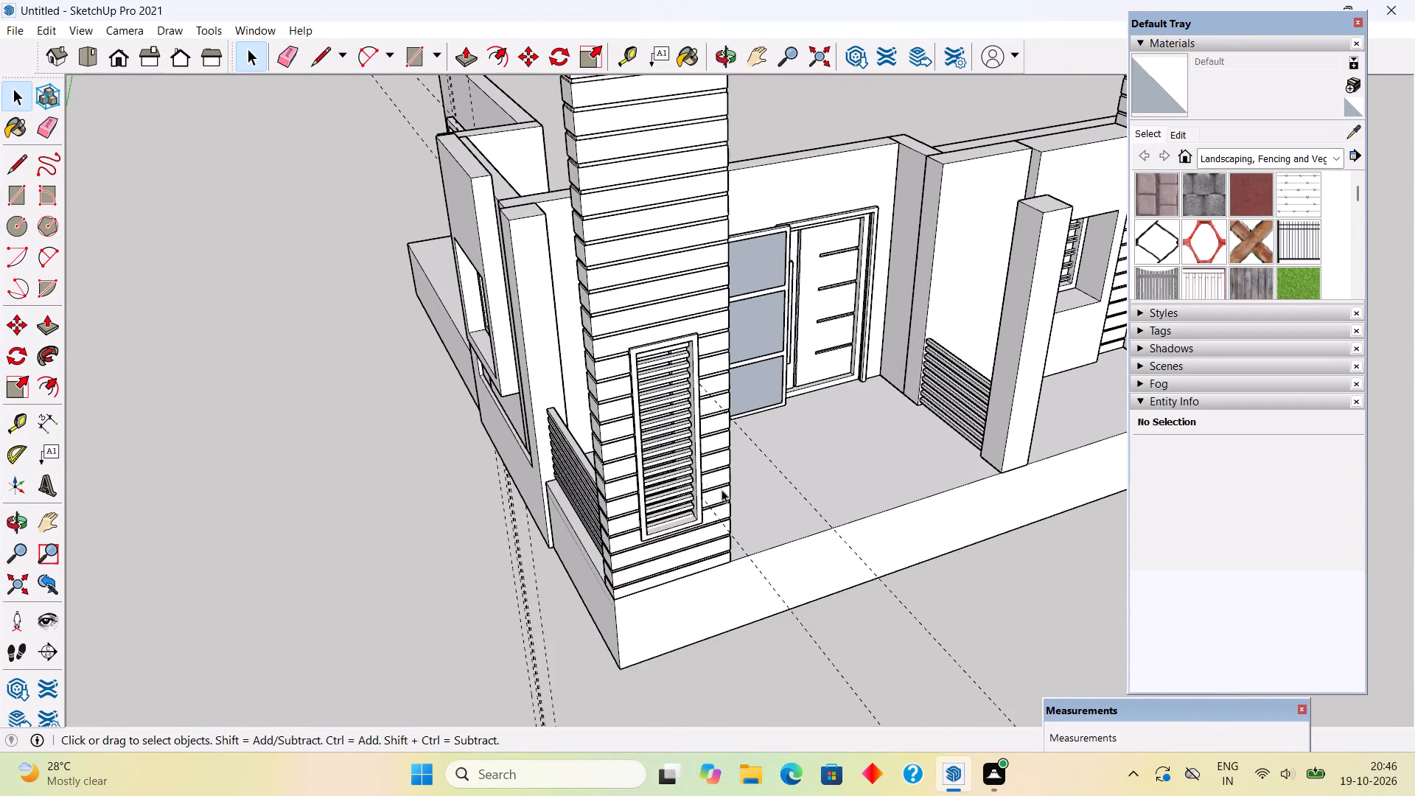
Place a vertical guide on the porch's door wall, 2' from the edge of the adjoining pier toward the glazed panel.
{"action": "middle_click_drag", "start_coordinate": [720, 488], "coordinate": [422, 392]}
{"action": "scroll", "coordinate": [749, 281], "scroll_direction": "up", "scroll_amount": 7}
{"action": "scroll", "coordinate": [651, 313], "scroll_direction": "up", "scroll_amount": 4}
{"action": "scroll", "coordinate": [716, 310], "scroll_direction": "down", "scroll_amount": 4}
{"action": "left_click", "coordinate": [817, 295]}
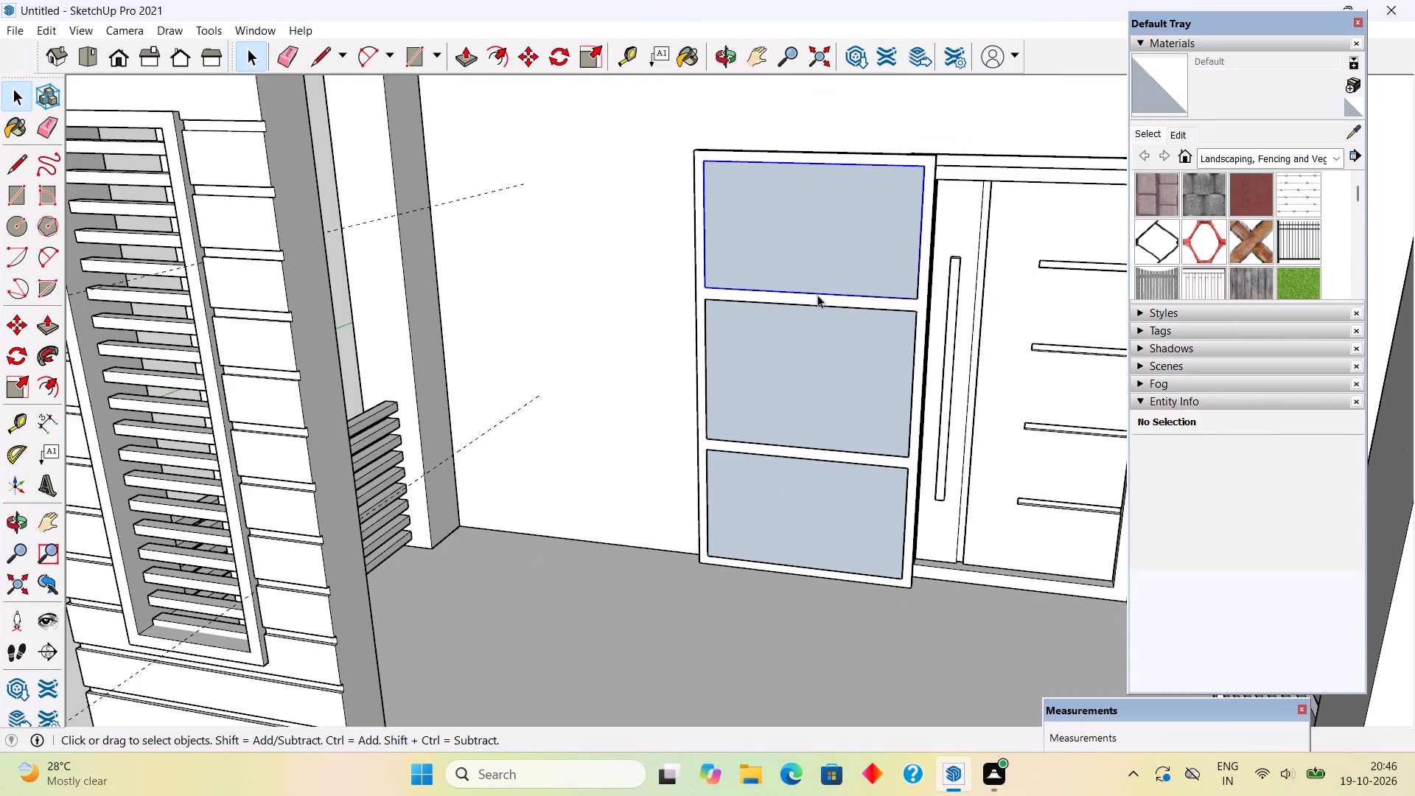
{"action": "left_click", "coordinate": [677, 302]}
{"action": "middle_click_drag", "start_coordinate": [673, 302], "coordinate": [696, 349]}
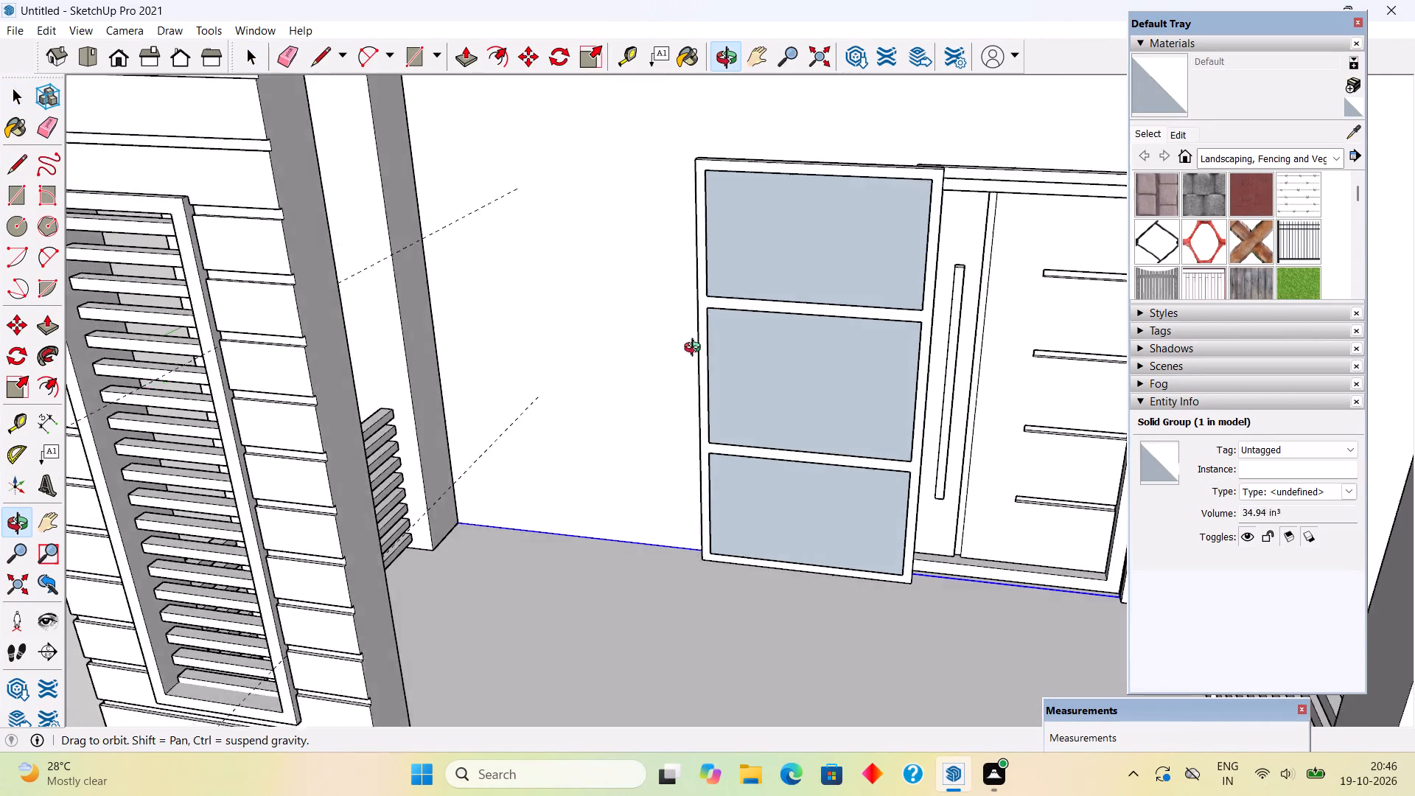
{"action": "middle_click_drag", "start_coordinate": [696, 349], "coordinate": [706, 520]}
{"action": "scroll", "coordinate": [703, 420], "scroll_direction": "down", "scroll_amount": 1}
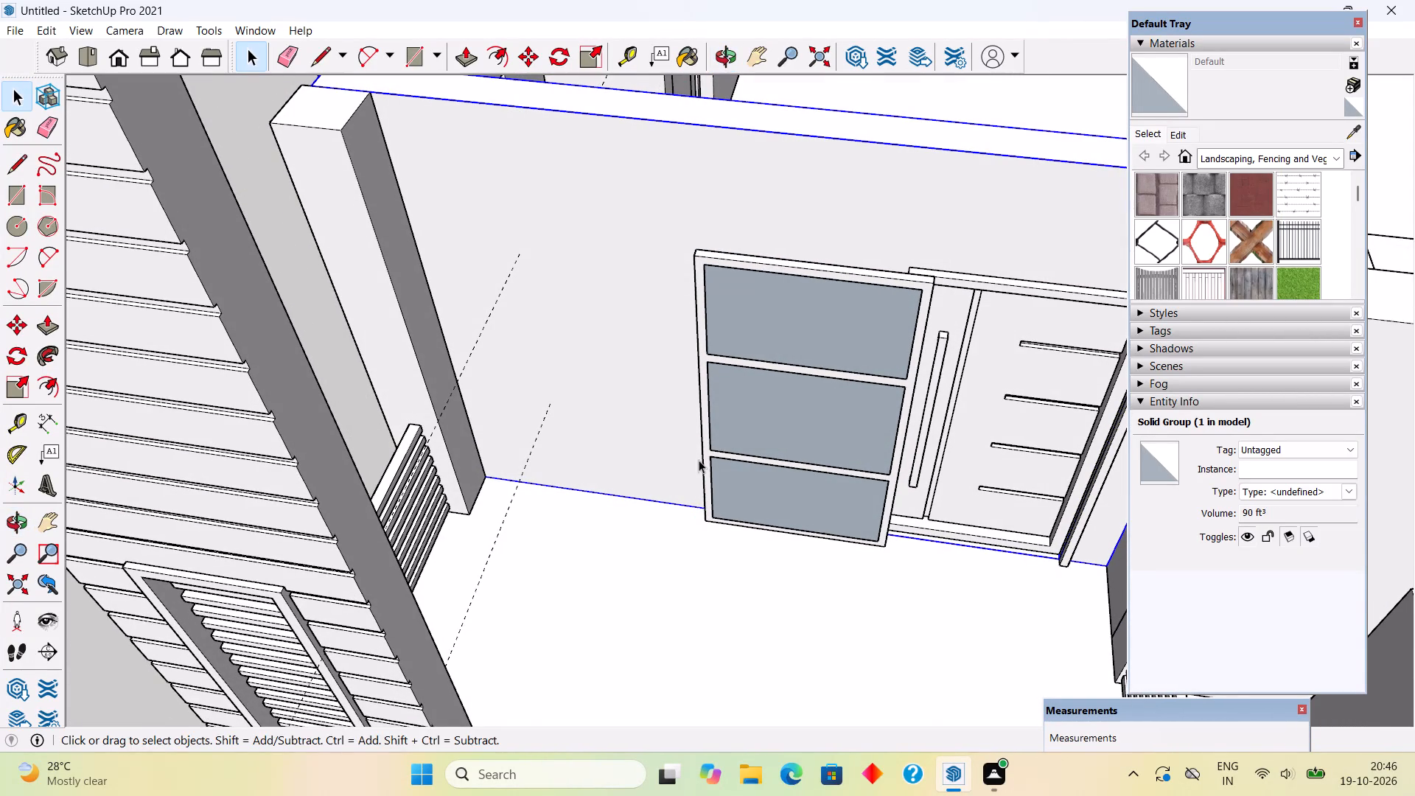
{"action": "key", "text": "t"}
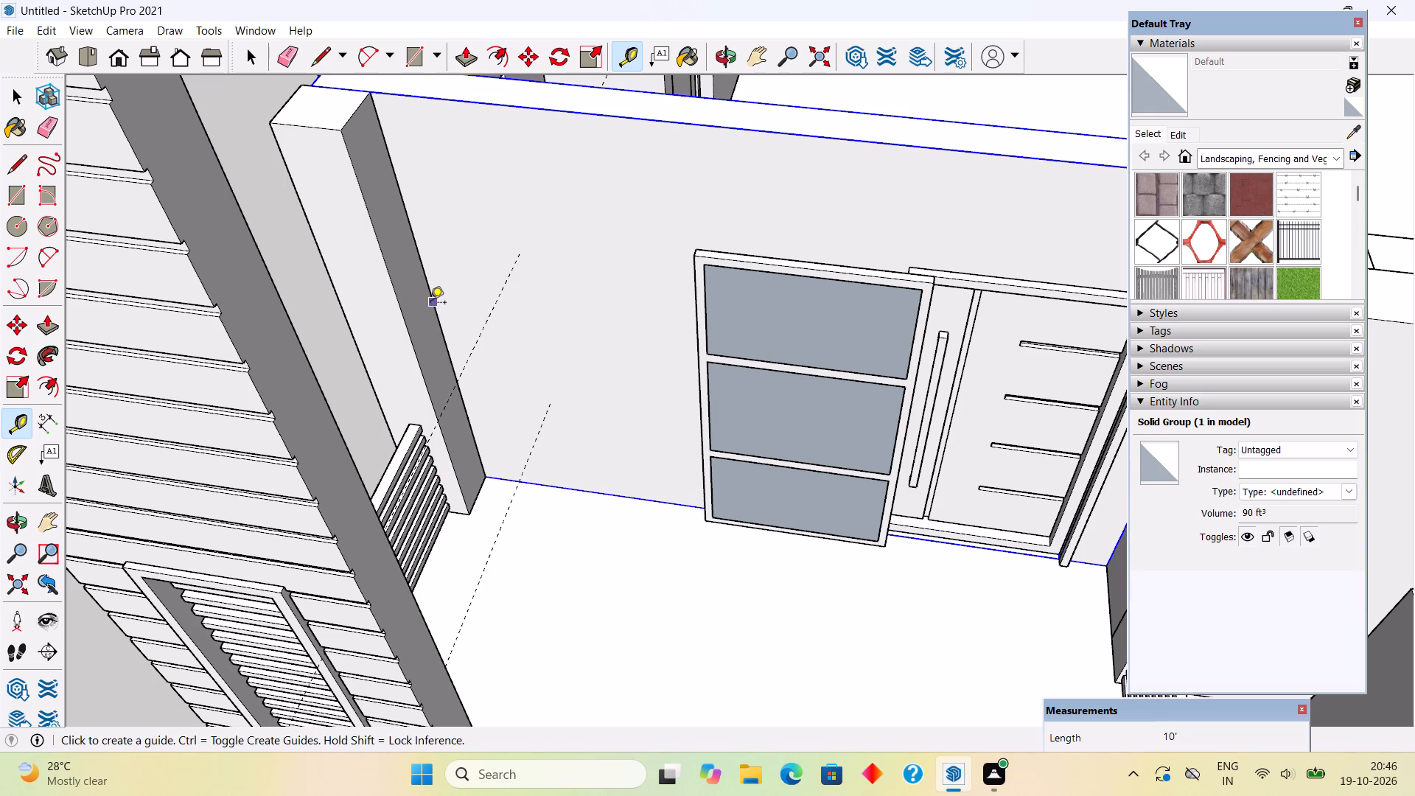
{"action": "left_click", "coordinate": [430, 304]}
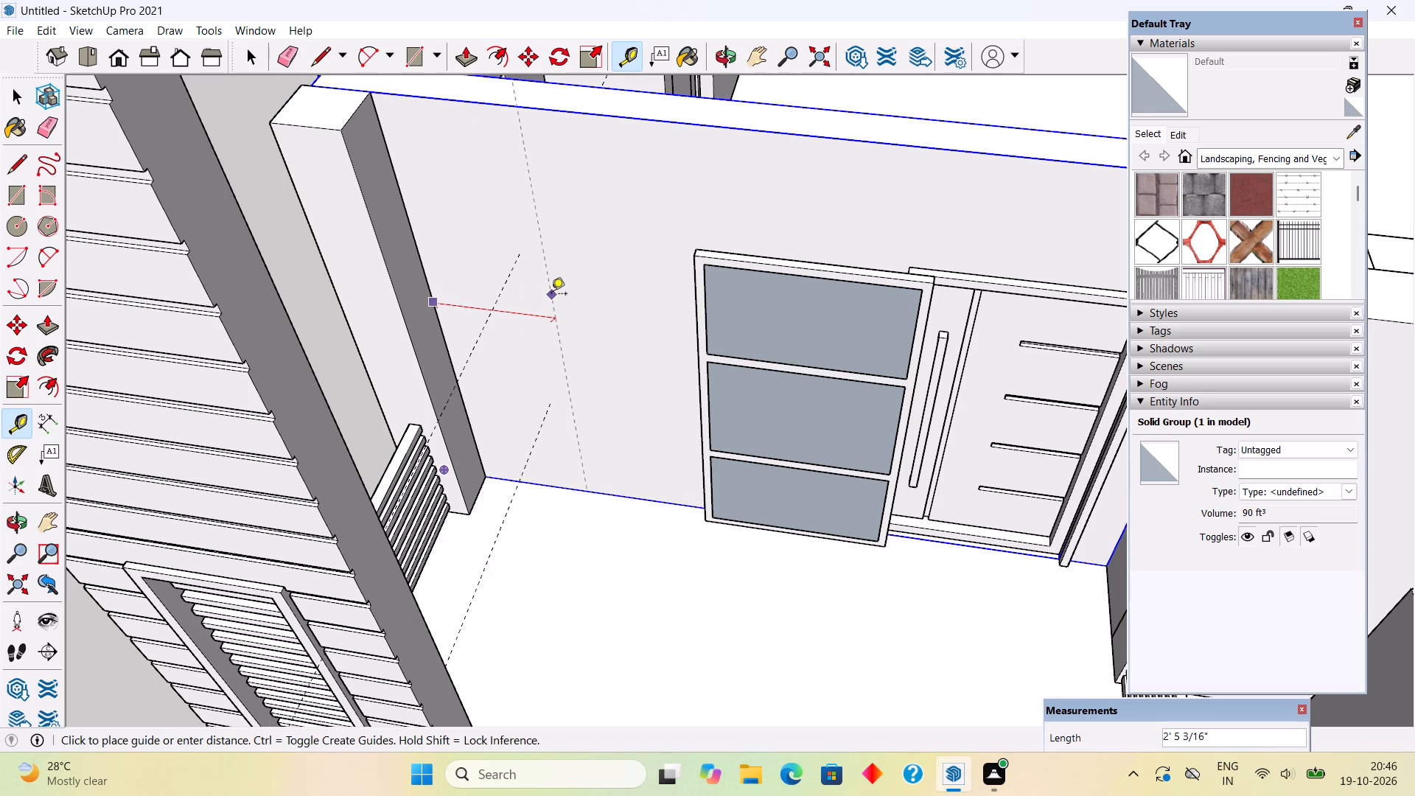
{"action": "type", "text": "2'"}
{"action": "key", "text": "Return"}
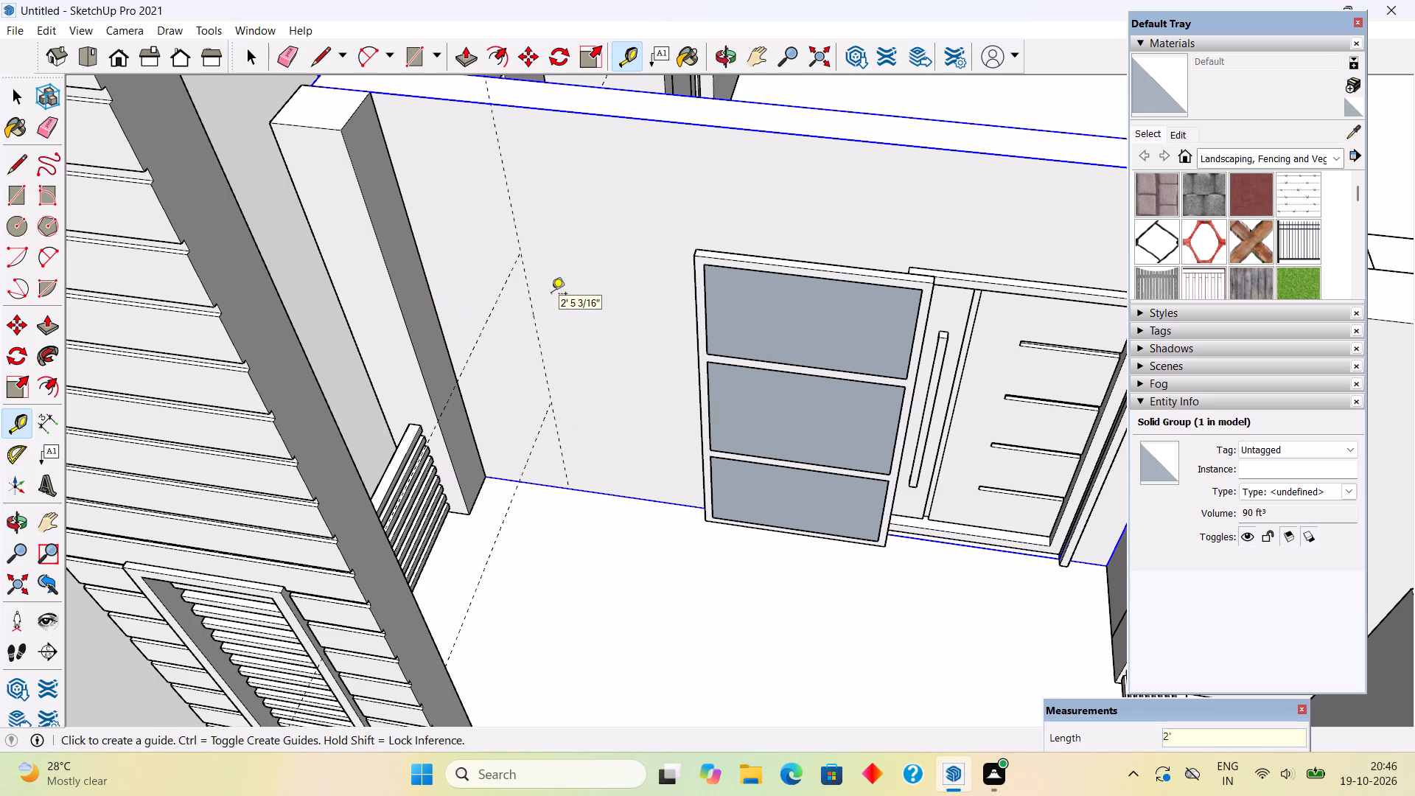
Place a second vertical guide on the porch's door wall, 4' from the first one toward the door.
{"action": "left_click", "coordinate": [527, 297]}
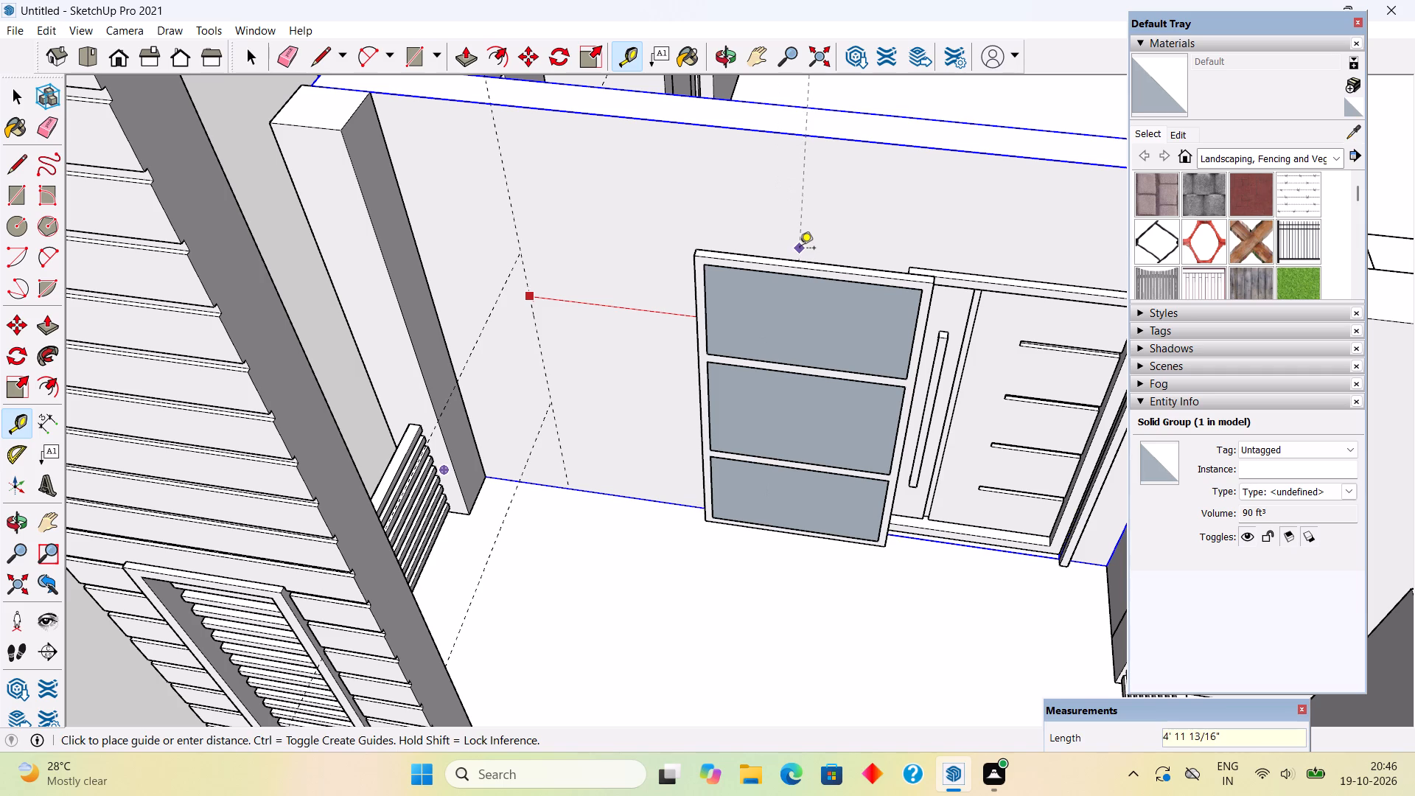
{"action": "type", "text": "4'"}
{"action": "key", "text": "Return"}
{"action": "key", "text": "space"}
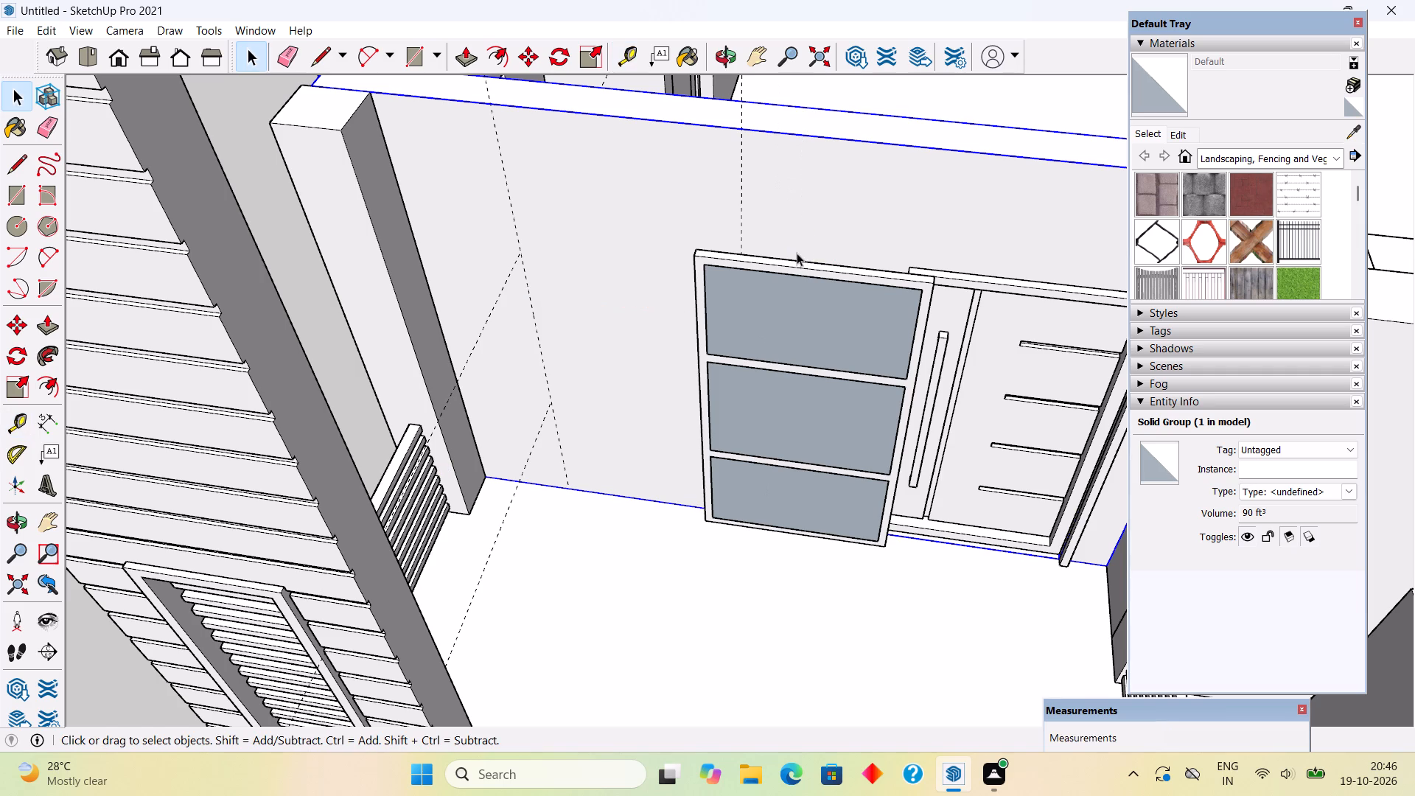
Group the frame and three glass panes of the glazed panel beside the porch door, and hide that group.
{"action": "left_click", "coordinate": [789, 270]}
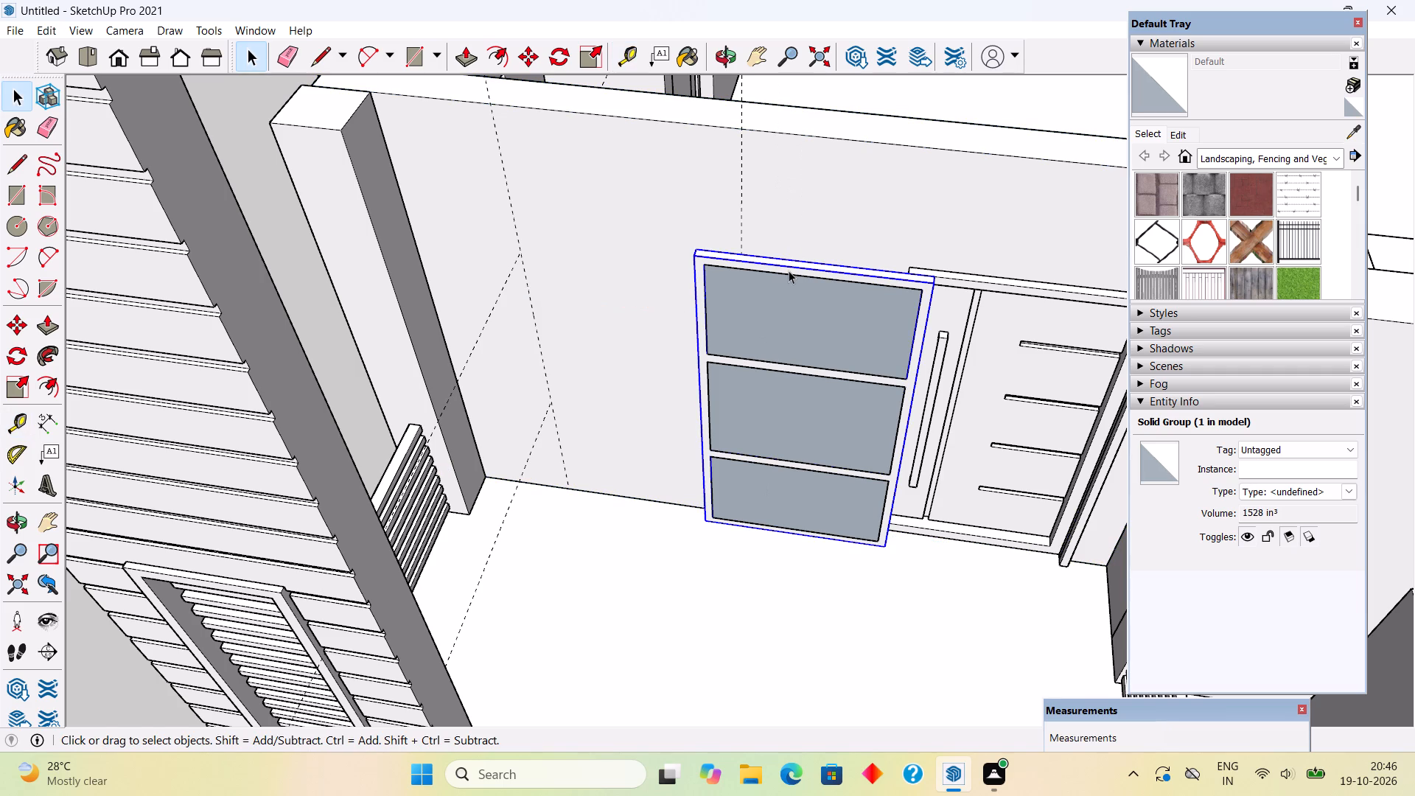
{"action": "left_click", "coordinate": [800, 320], "text": "ctrl"}
{"action": "left_click", "coordinate": [794, 410], "text": "ctrl"}
{"action": "left_click", "coordinate": [791, 512], "text": "ctrl"}
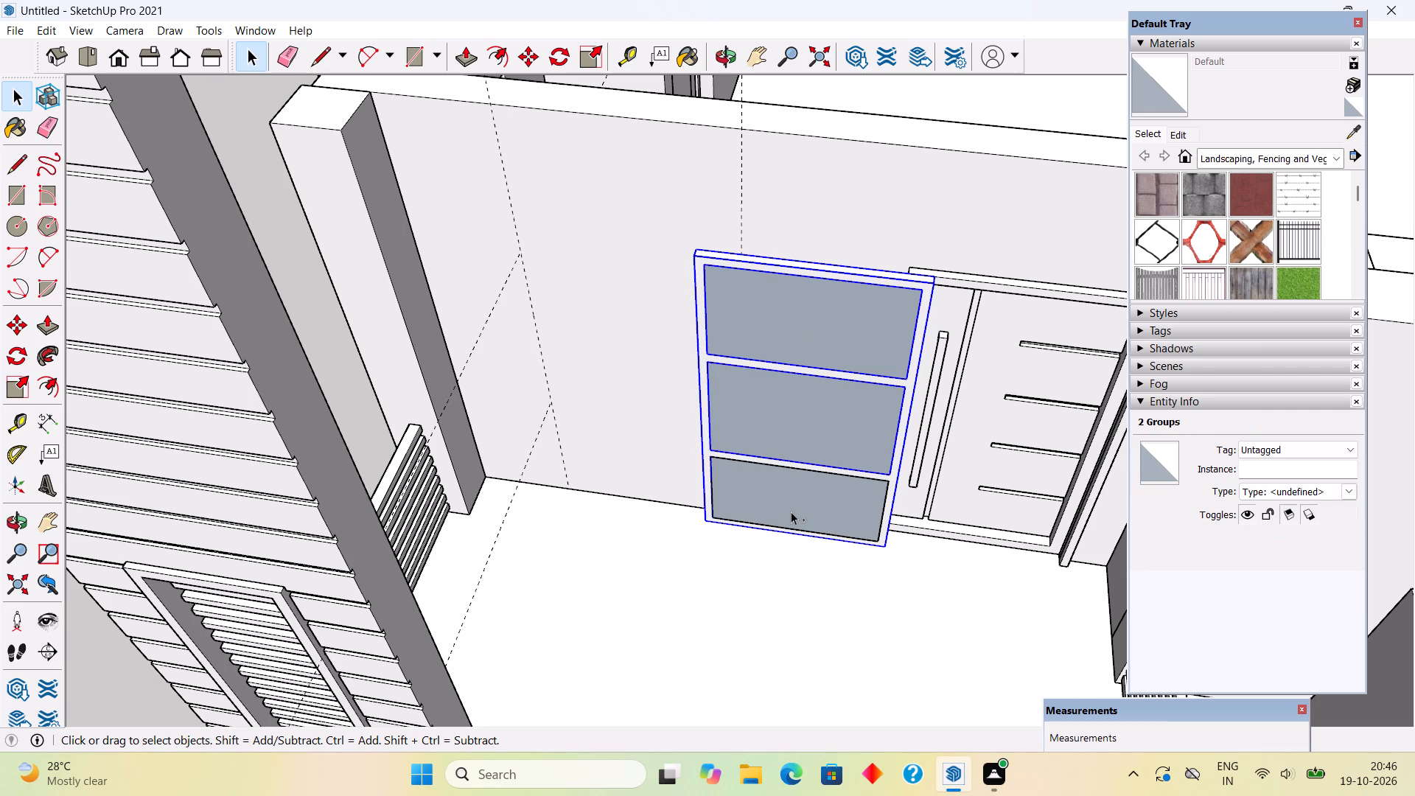
{"action": "right_click", "coordinate": [791, 512], "text": "ctrl"}
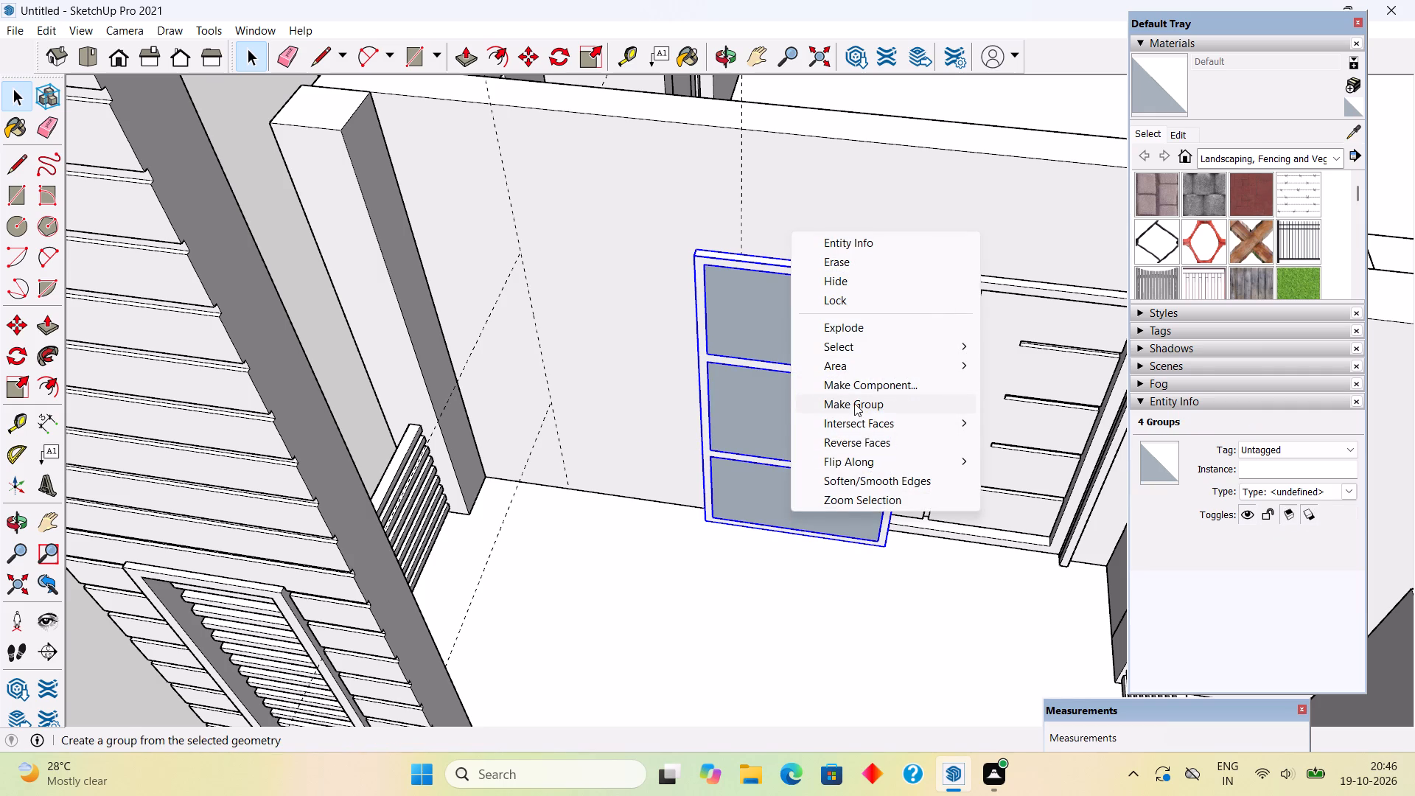
{"action": "left_click", "coordinate": [854, 403], "text": "ctrl"}
{"action": "right_click", "coordinate": [827, 425]}
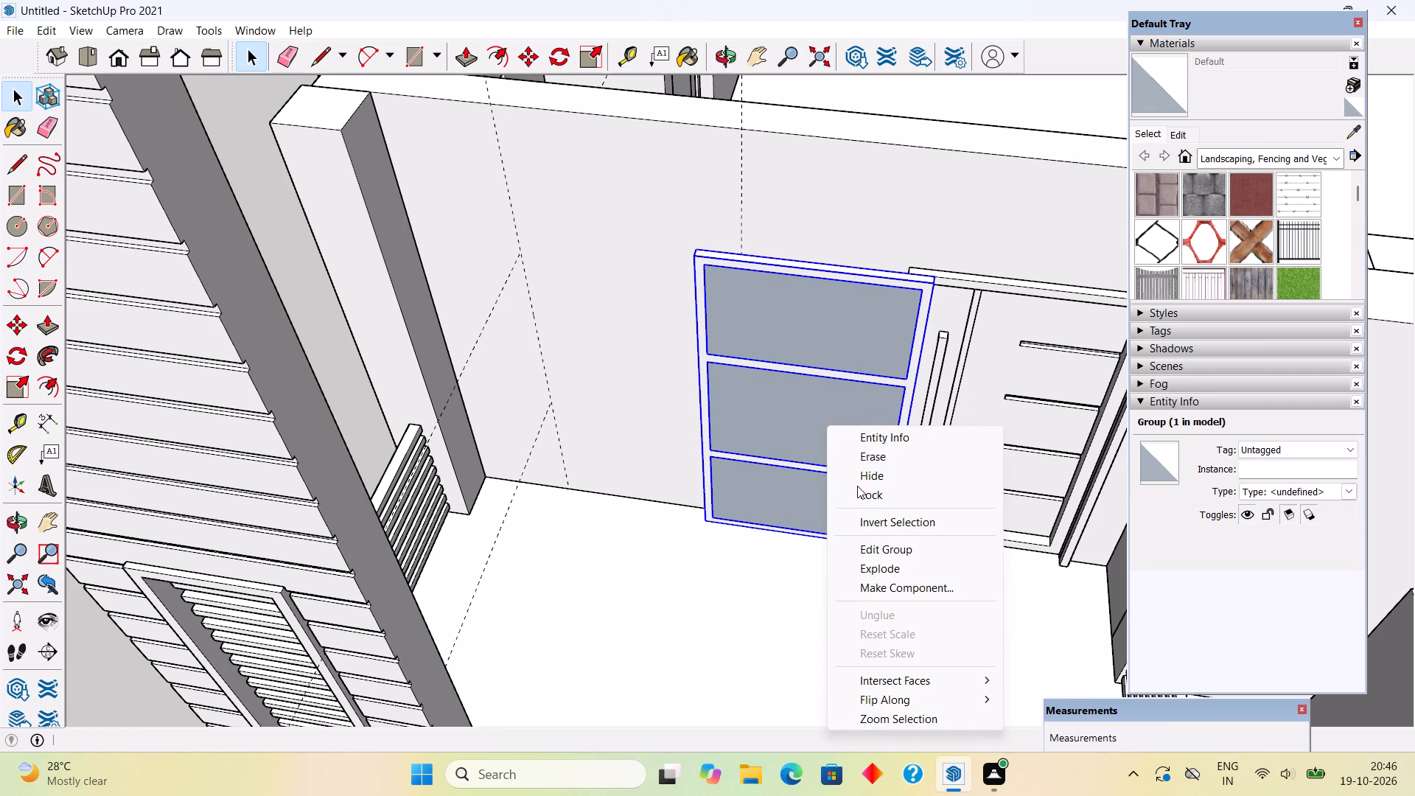
{"action": "left_click", "coordinate": [860, 478]}
Place a horizontal guide on the porch's door wall, 3' above the wall's bottom edge.
{"action": "scroll", "coordinate": [822, 519], "scroll_direction": "down", "scroll_amount": 4}
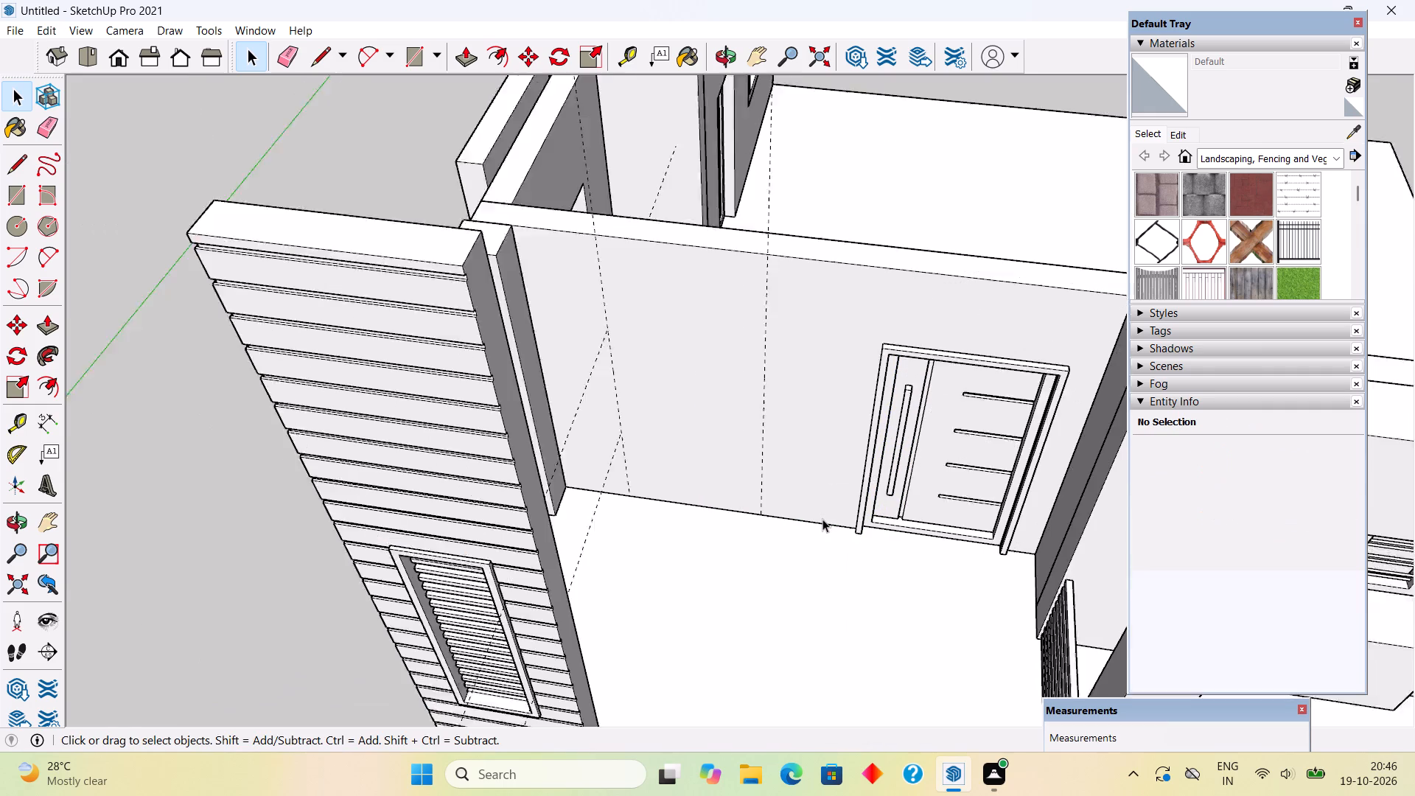
{"action": "middle_click_drag", "start_coordinate": [784, 550], "coordinate": [819, 232]}
{"action": "scroll", "coordinate": [755, 552], "scroll_direction": "up", "scroll_amount": 2}
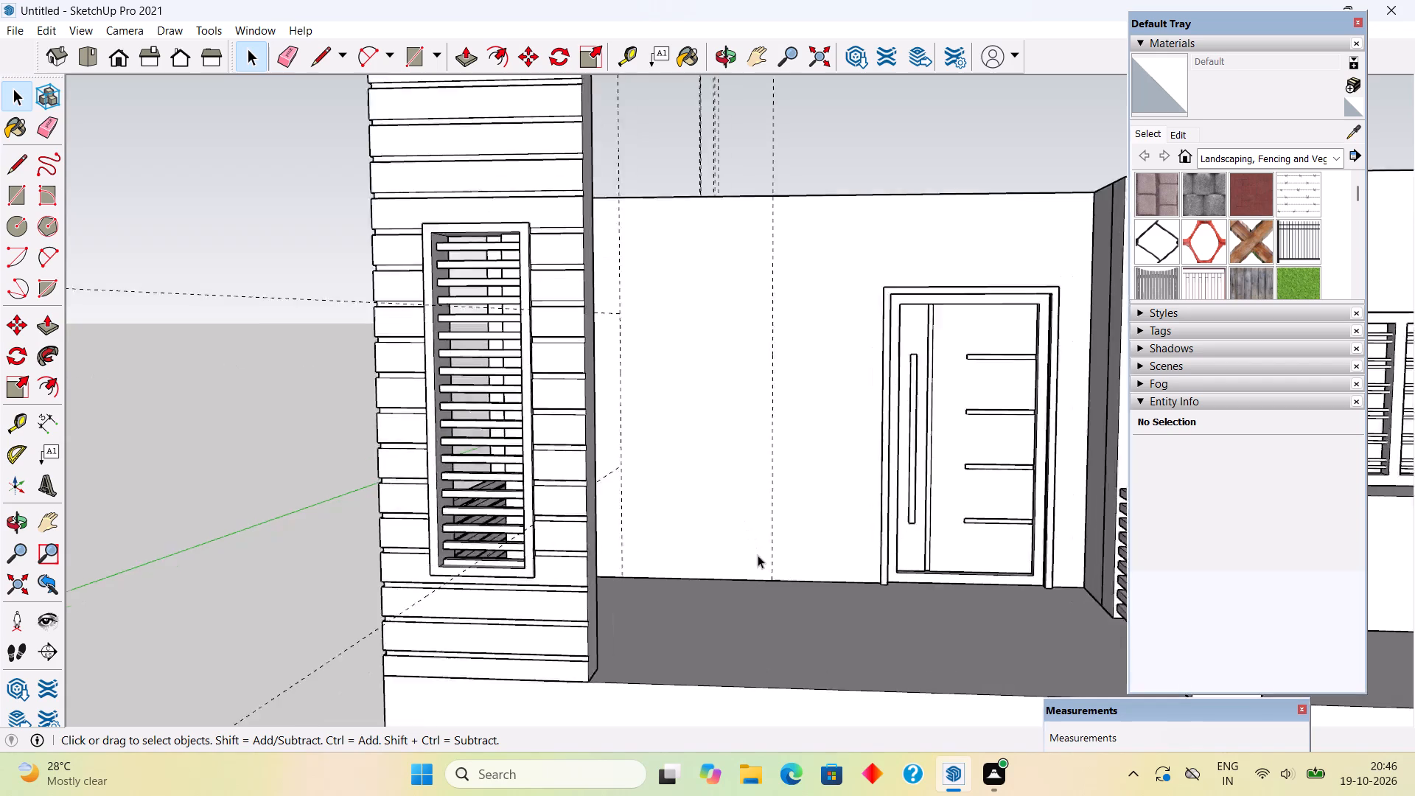
{"action": "scroll", "coordinate": [758, 555], "scroll_direction": "up", "scroll_amount": 3}
{"action": "scroll", "coordinate": [824, 550], "scroll_direction": "down", "scroll_amount": 1}
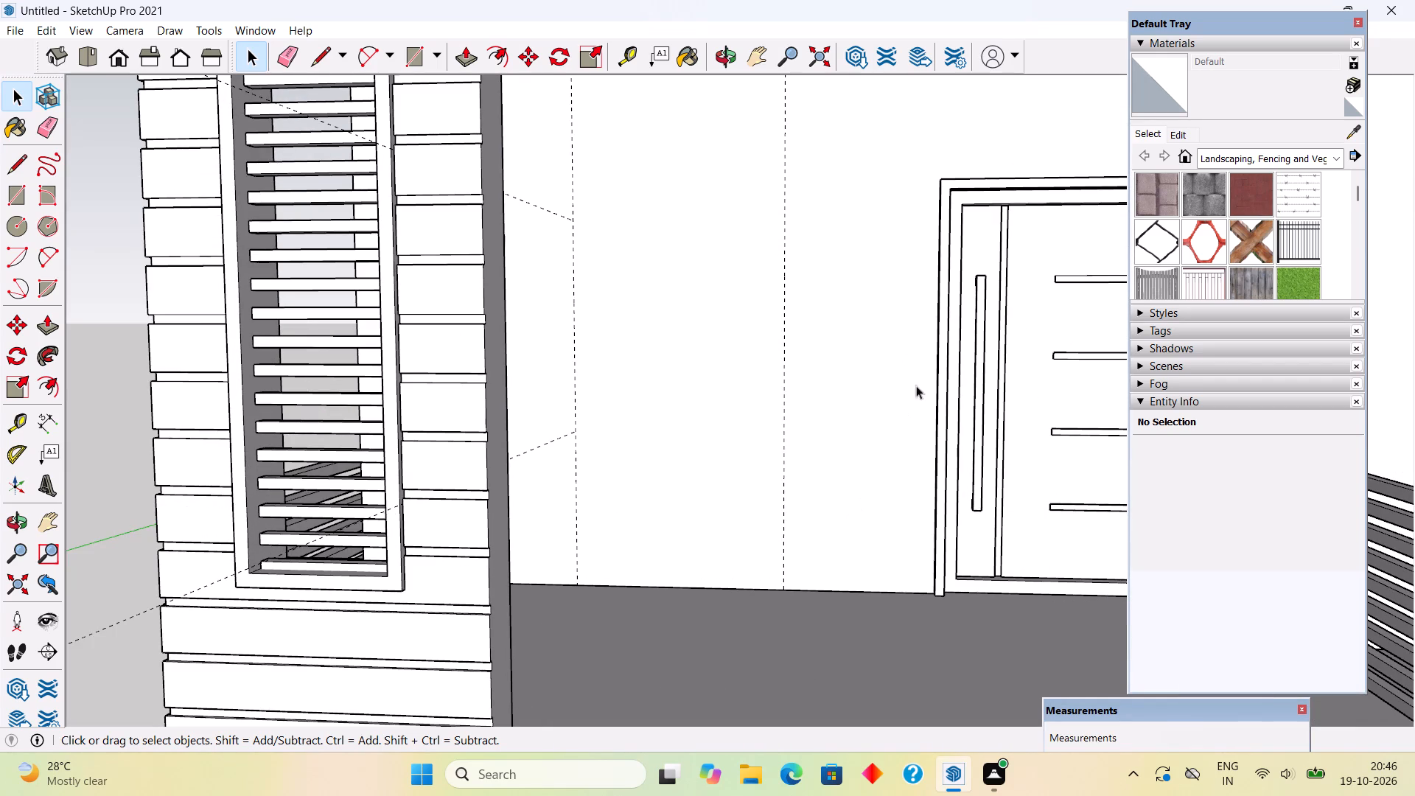
{"action": "key", "text": "r"}
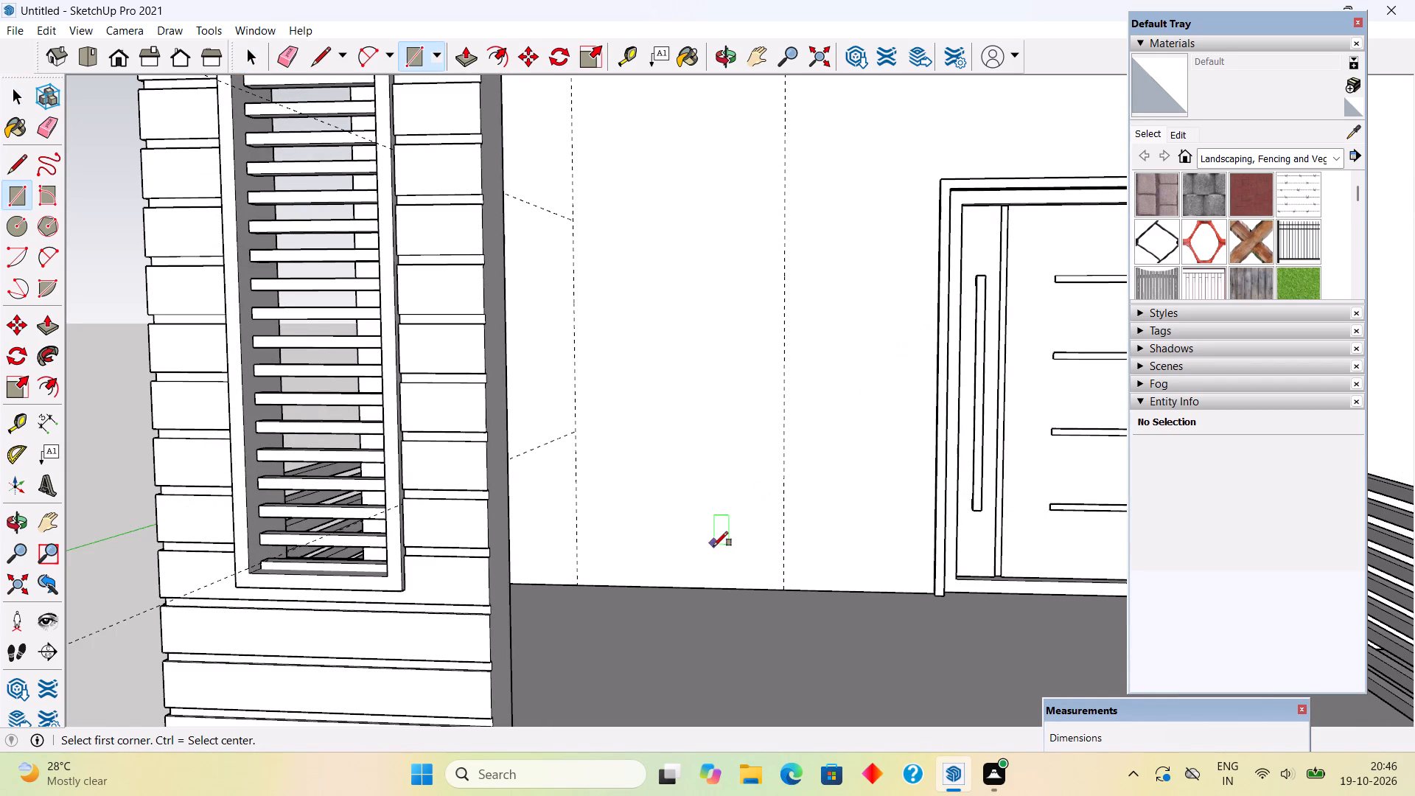
{"action": "key", "text": "t"}
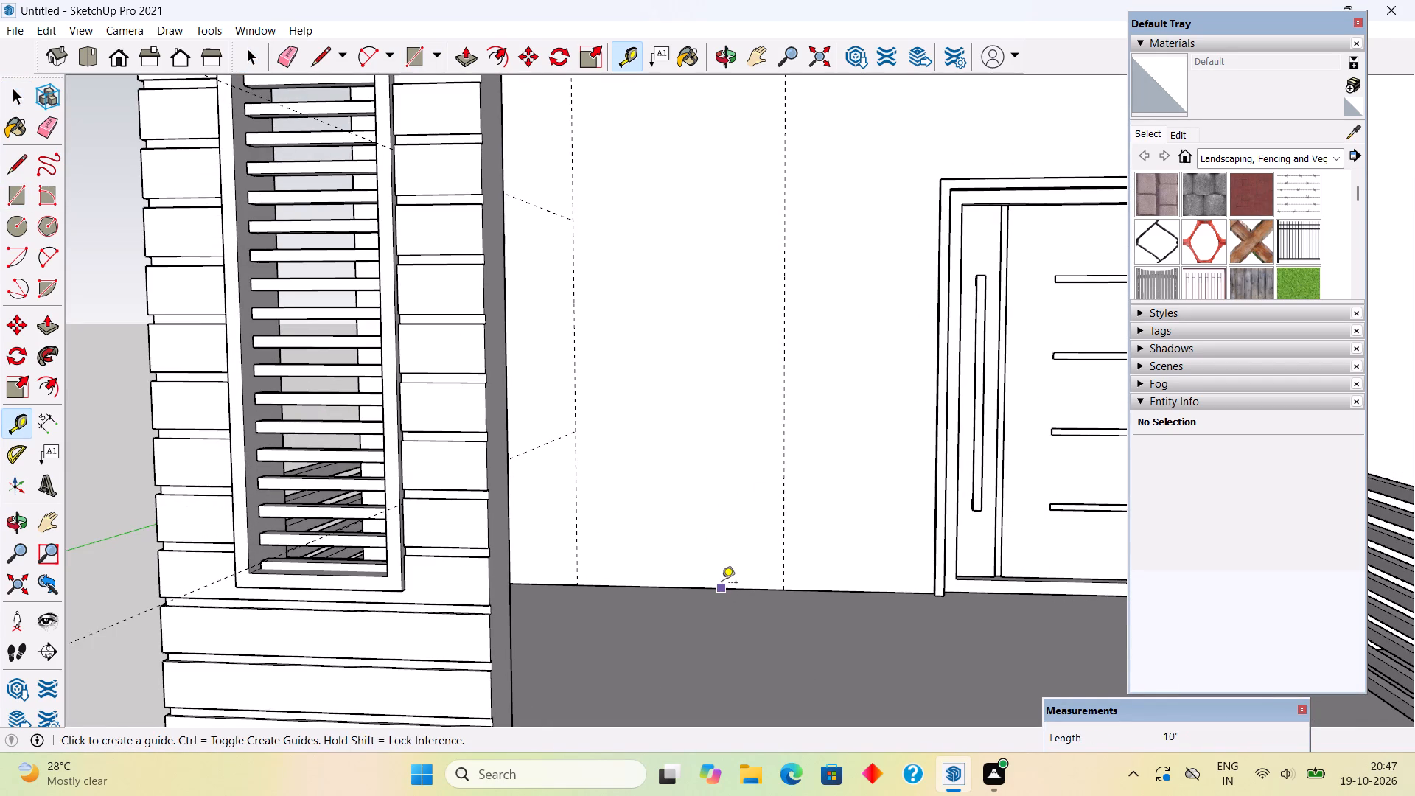
{"action": "left_click", "coordinate": [722, 584]}
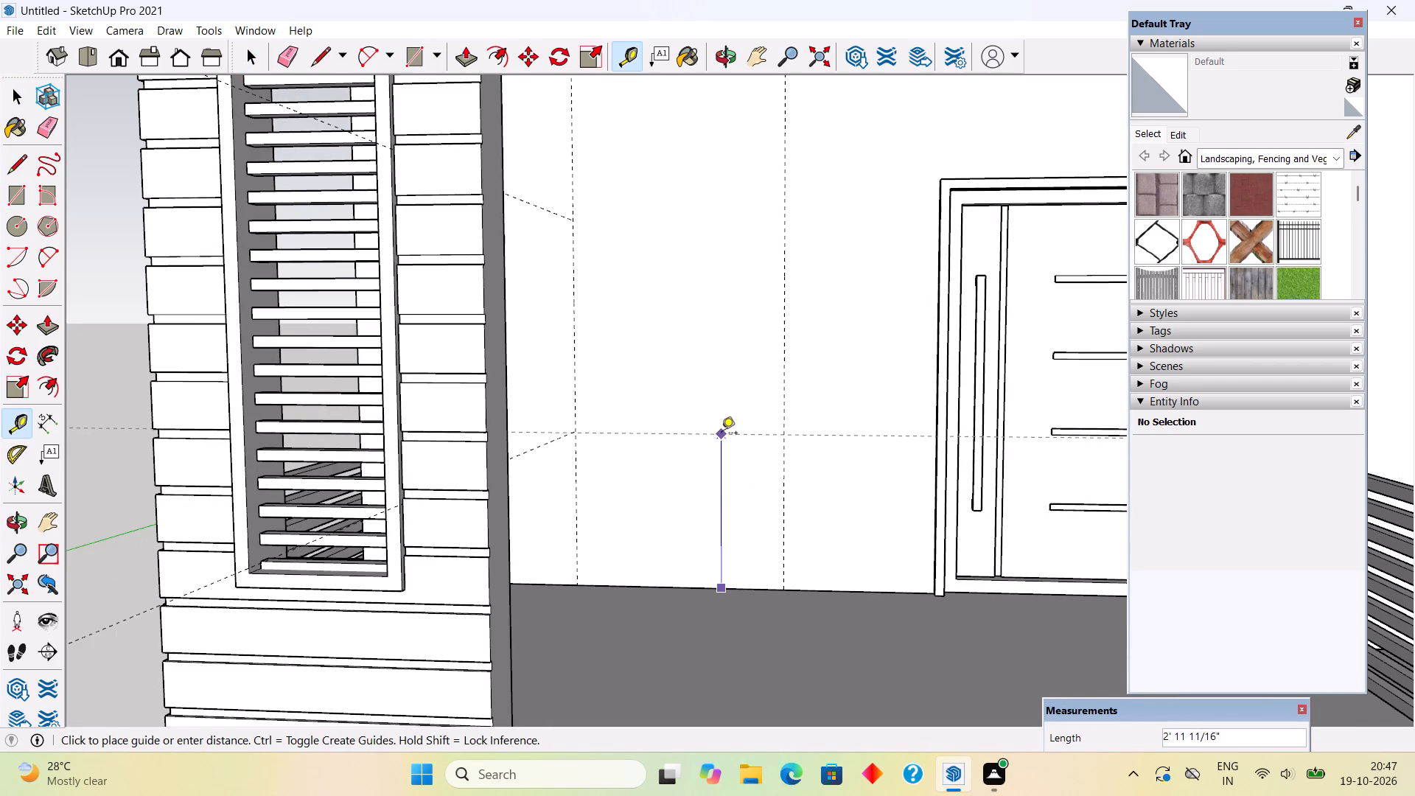
{"action": "type", "text": "3'"}
{"action": "key", "text": "Return"}
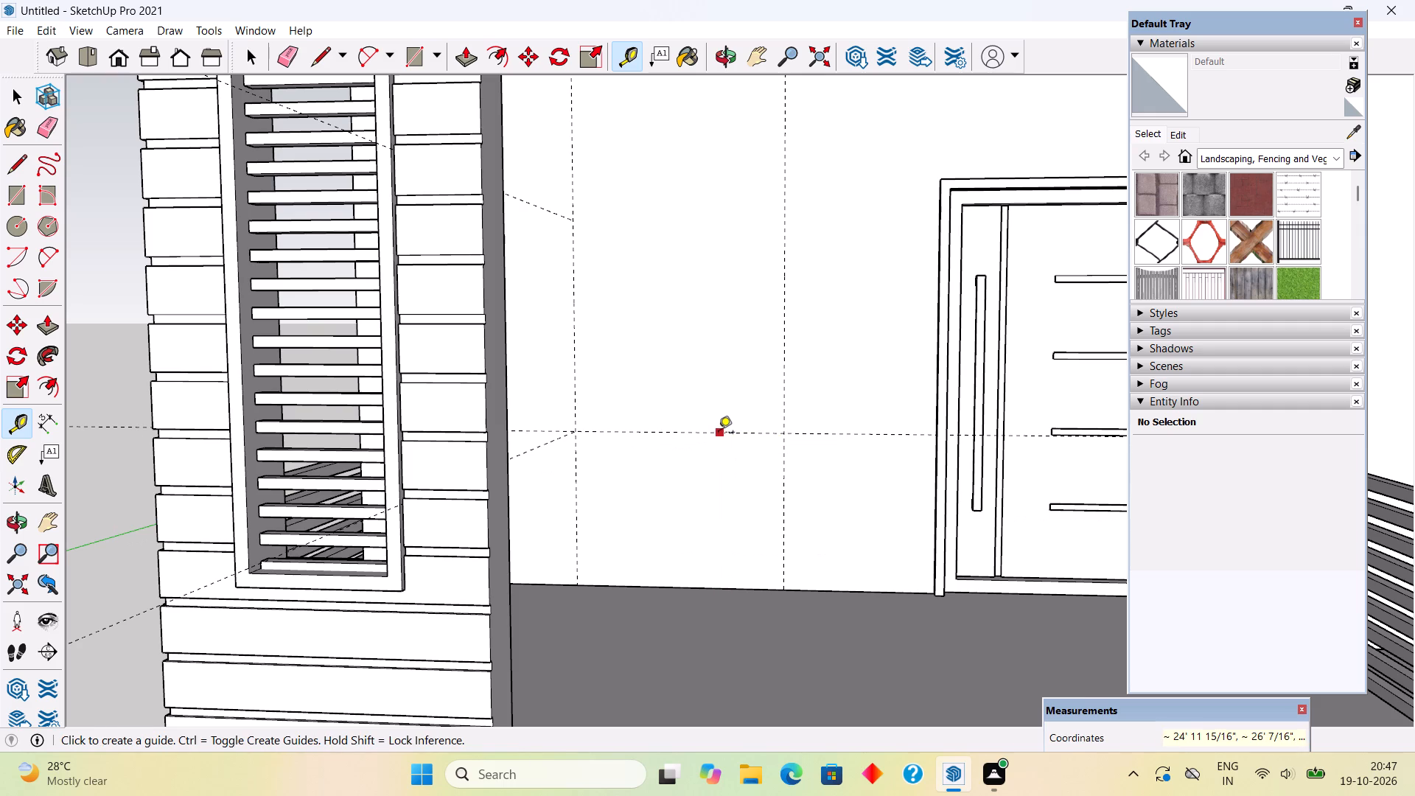
Place a second horizontal guide on the door wall, 4' above the first horizontal one.
{"action": "left_click", "coordinate": [719, 433]}
{"action": "type", "text": "4'"}
{"action": "key", "text": "Return"}
{"action": "key", "text": "space"}
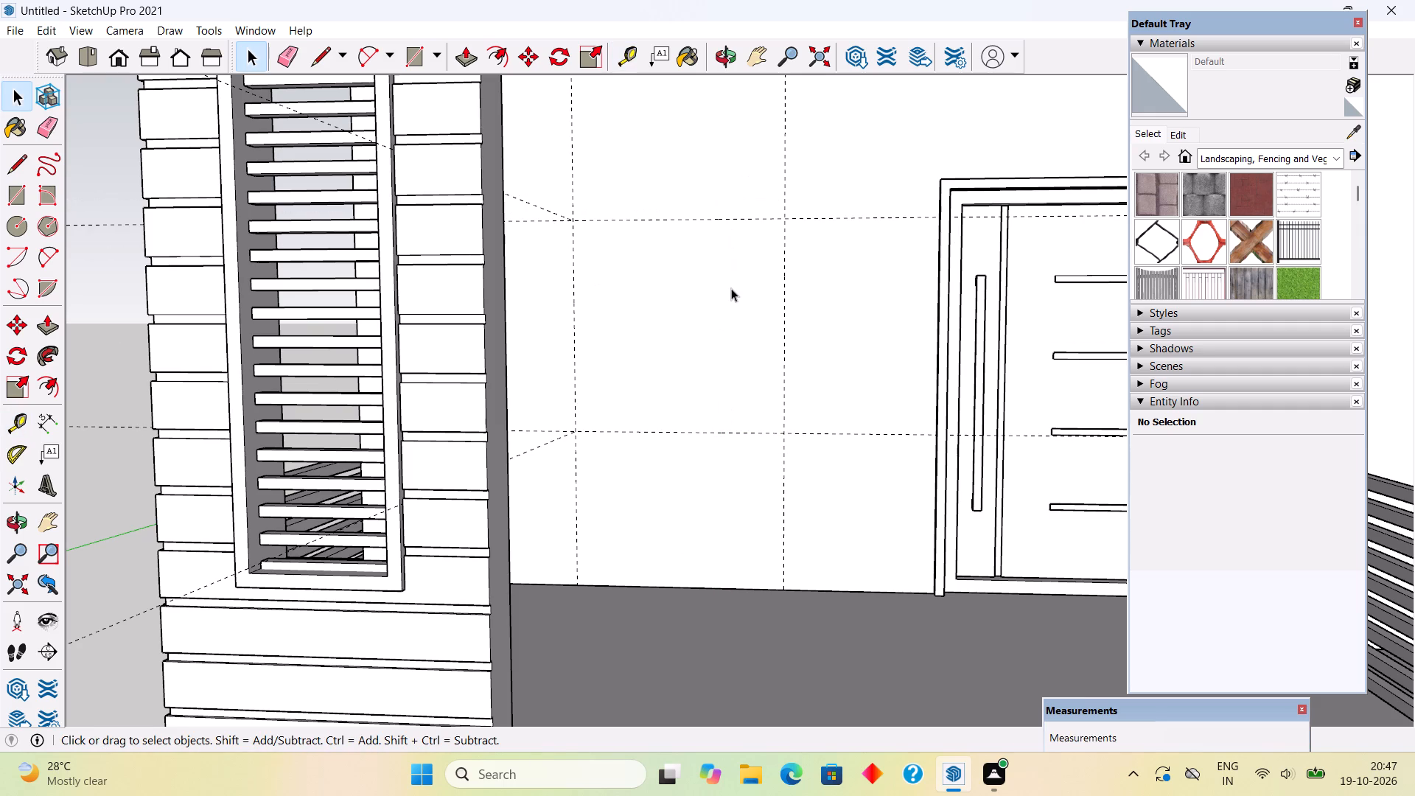
Inside the door wall's group, draw a 4' by 4' rectangle between the intersections of the four guides.
{"action": "triple_click", "coordinate": [731, 288]}
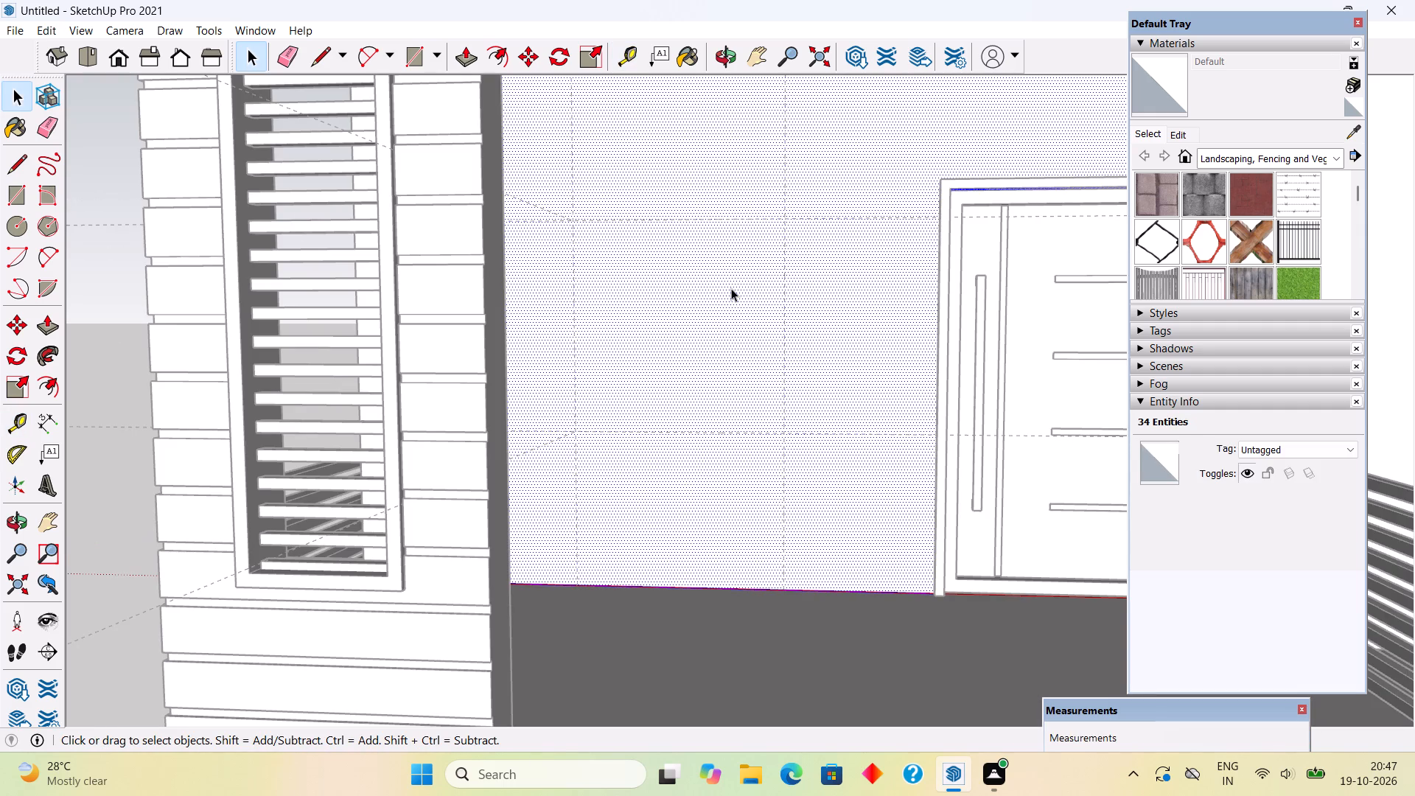
{"action": "key", "text": "r"}
{"action": "scroll", "coordinate": [699, 523], "scroll_direction": "down", "scroll_amount": 5}
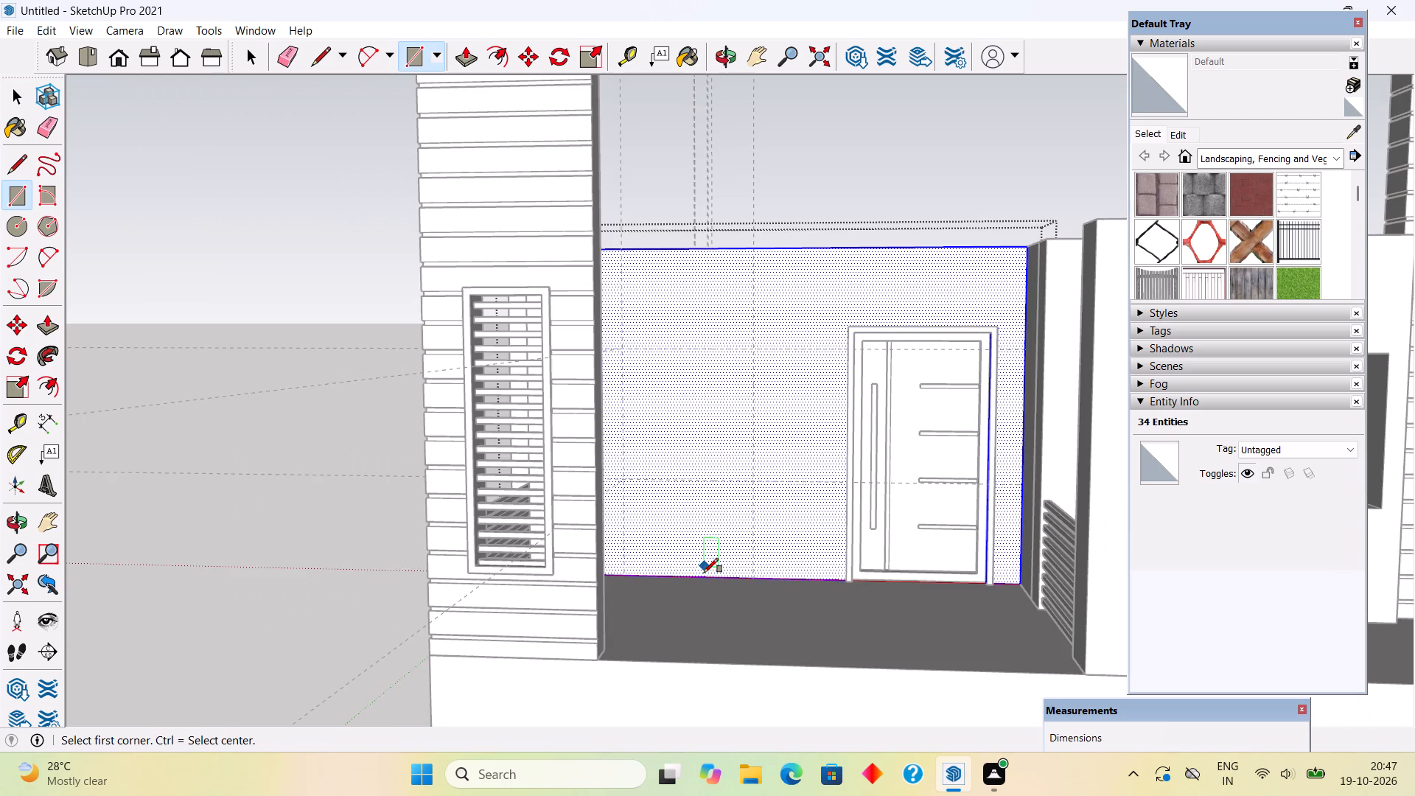
{"action": "scroll", "coordinate": [633, 386], "scroll_direction": "up", "scroll_amount": 5}
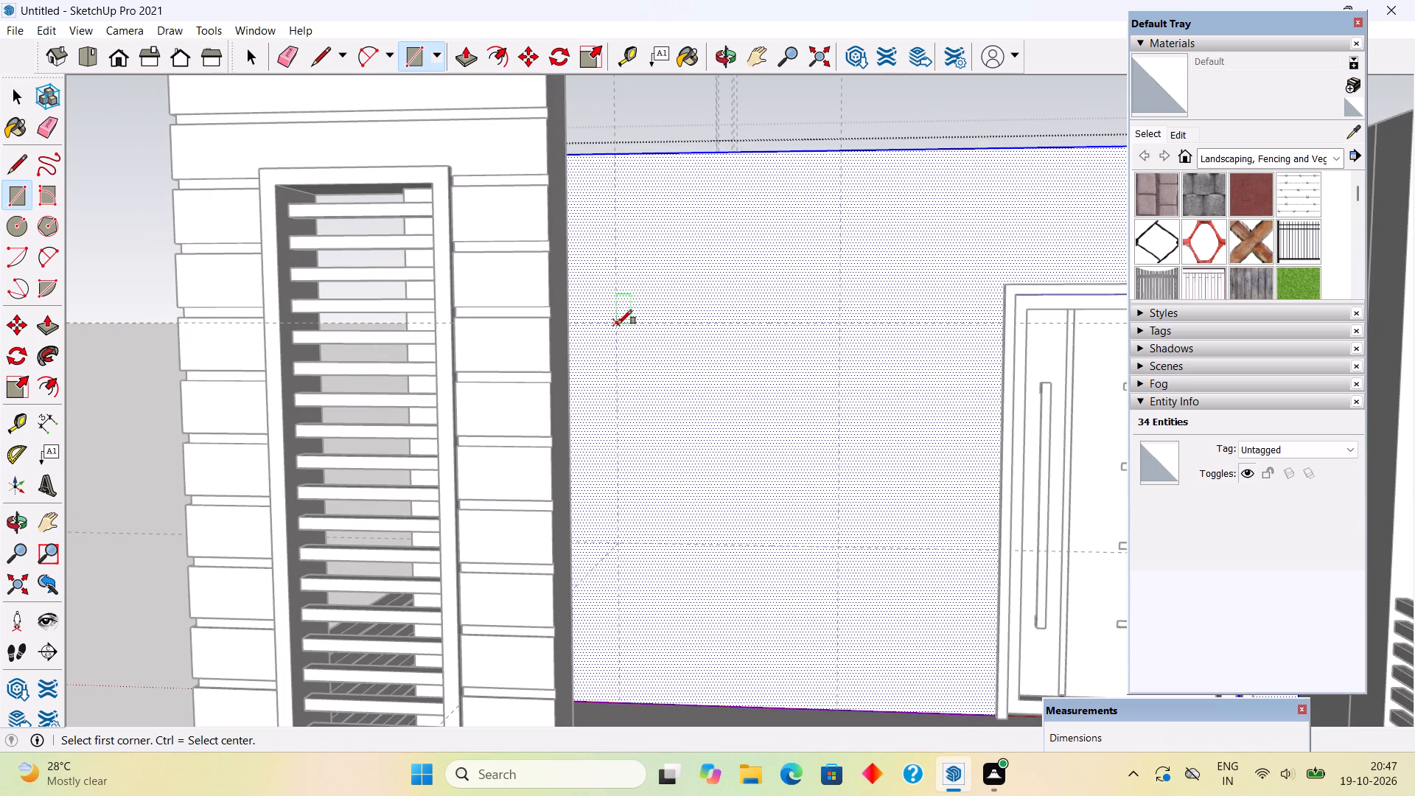
{"action": "left_click", "coordinate": [617, 324]}
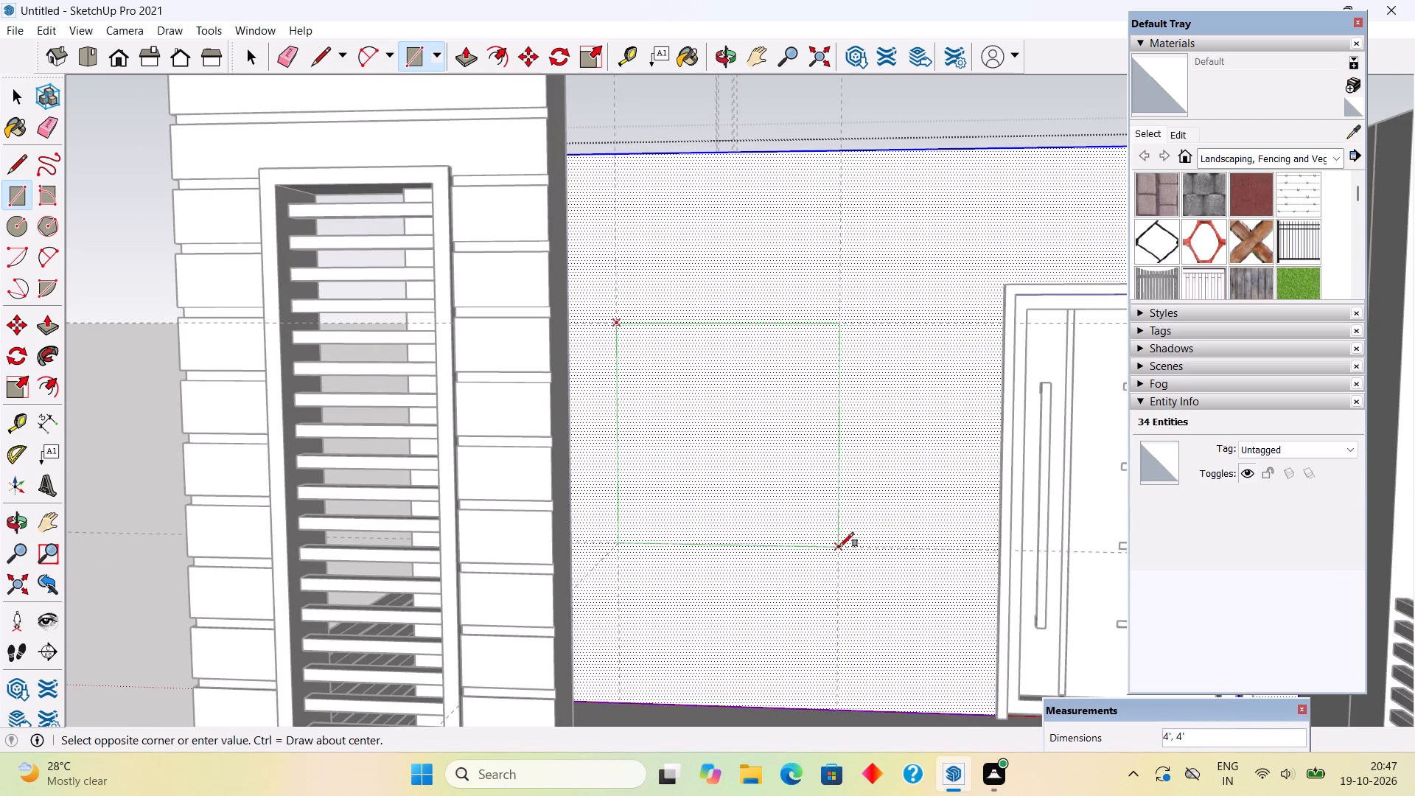
{"action": "left_click", "coordinate": [839, 547]}
Push the 4' square 9" through the wall to cut a window opening, and leave the wall group.
{"action": "key", "text": "p"}
{"action": "left_click_drag", "start_coordinate": [781, 516], "coordinate": [763, 428]}
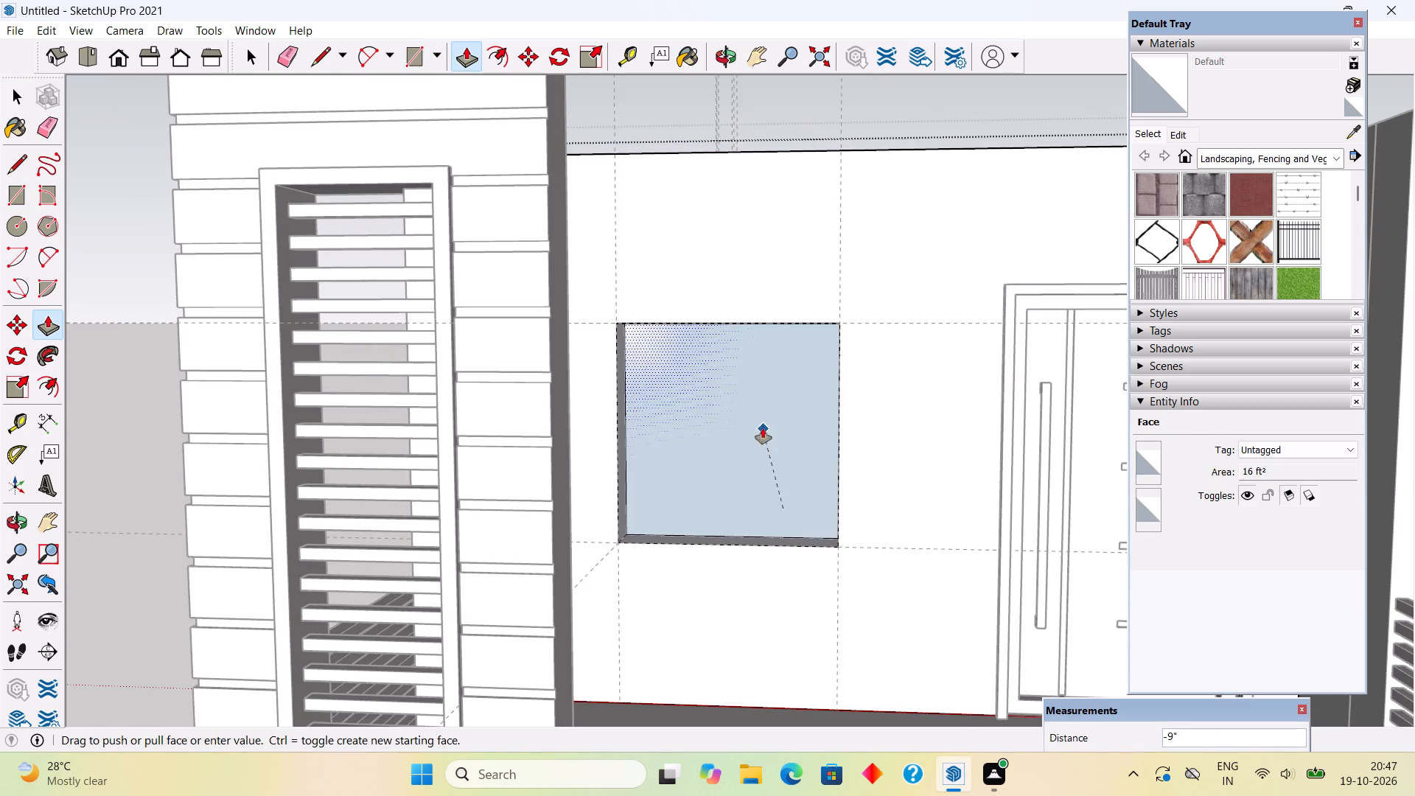
{"action": "left_click_drag", "start_coordinate": [763, 428], "coordinate": [758, 409]}
{"action": "middle_click_drag", "start_coordinate": [775, 473], "coordinate": [914, 403]}
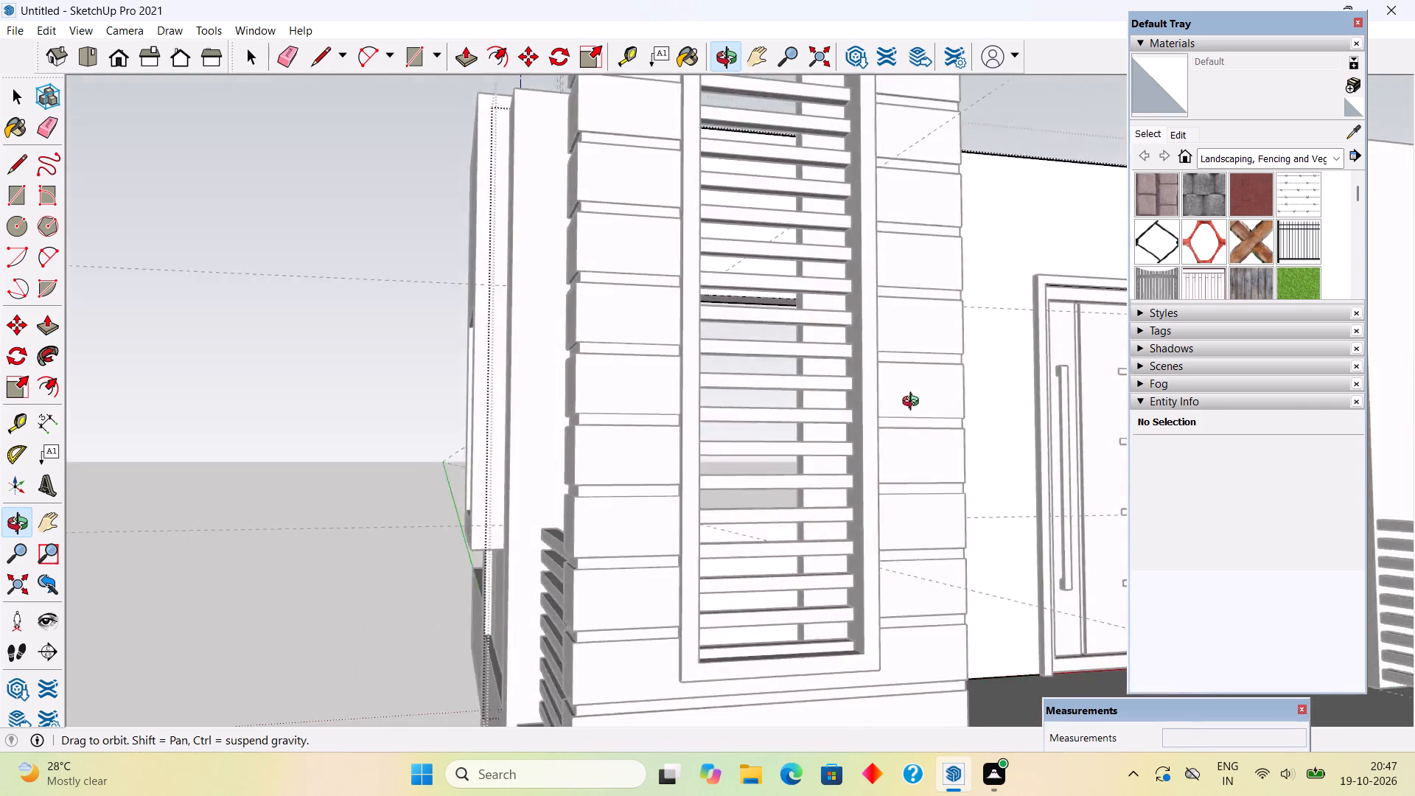
{"action": "middle_click_drag", "start_coordinate": [914, 403], "coordinate": [822, 503]}
{"action": "scroll", "coordinate": [822, 503], "scroll_direction": "down", "scroll_amount": 2}
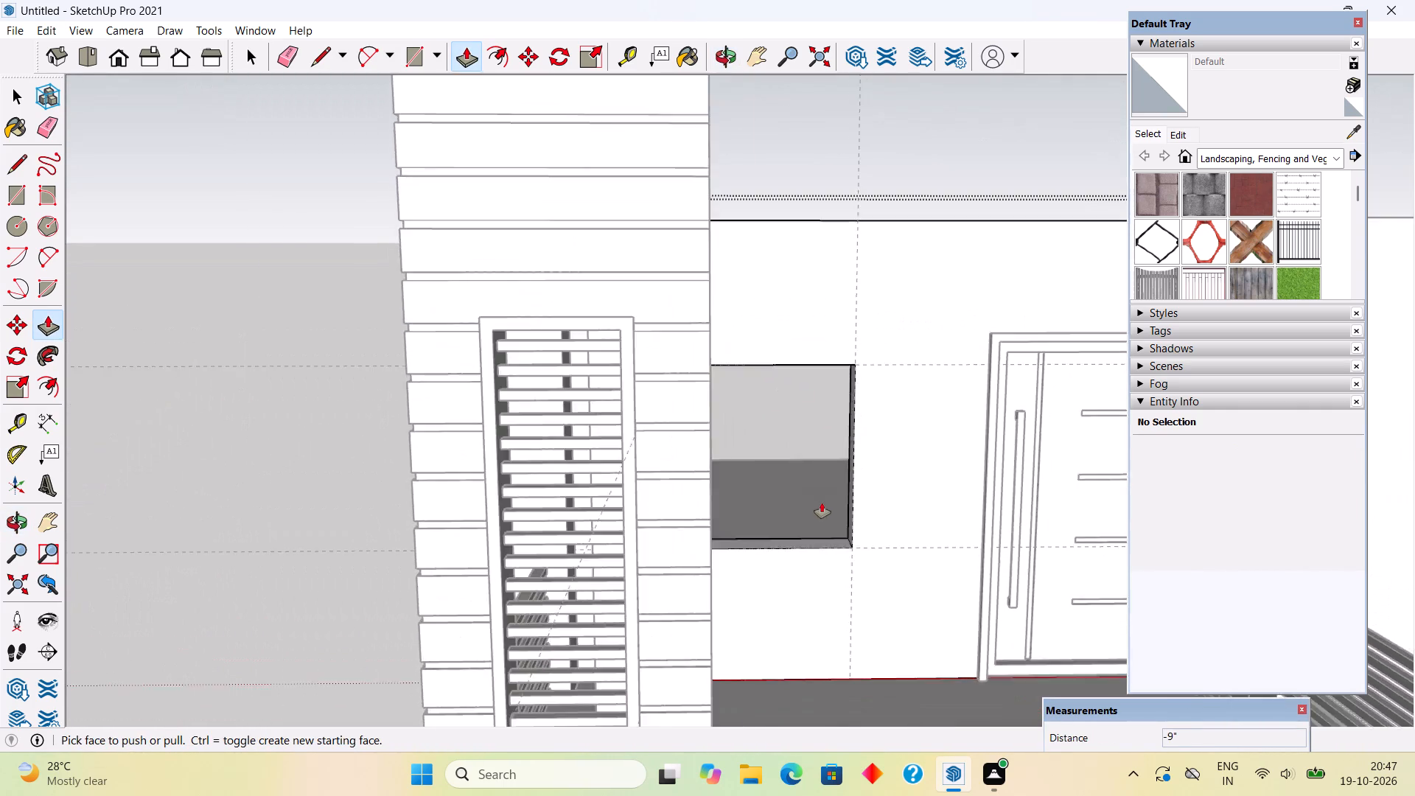
{"action": "scroll", "coordinate": [822, 503], "scroll_direction": "down", "scroll_amount": 2}
{"action": "key", "text": "space"}
{"action": "left_click", "coordinate": [832, 256]}
Draw a 4' by 4' rectangle corner to corner across the new window opening, outside the wall group.
{"action": "middle_click_drag", "start_coordinate": [873, 373], "coordinate": [747, 337]}
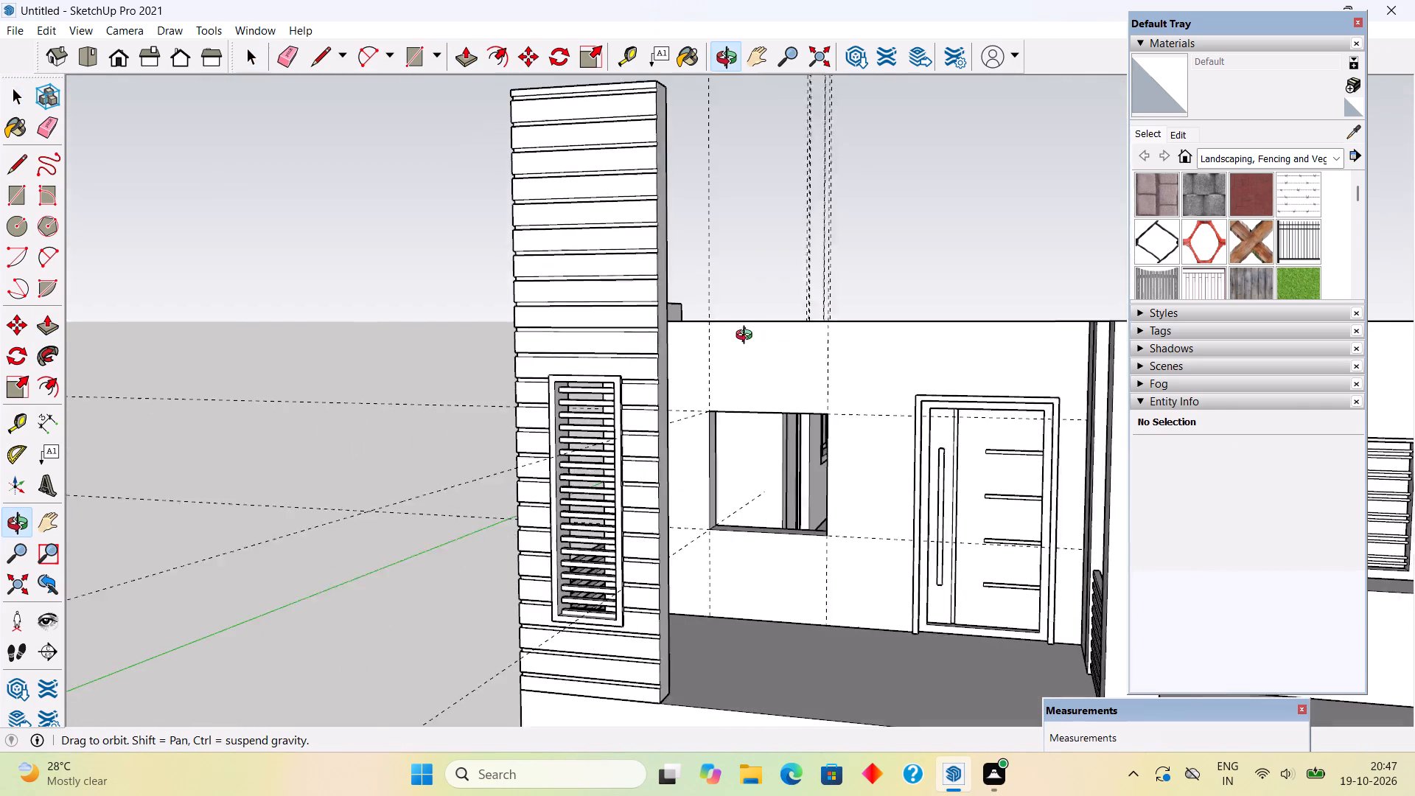
{"action": "middle_click_drag", "start_coordinate": [747, 337], "coordinate": [711, 329]}
{"action": "scroll", "coordinate": [743, 429], "scroll_direction": "up", "scroll_amount": 5}
{"action": "scroll", "coordinate": [932, 615], "scroll_direction": "up", "scroll_amount": 1}
{"action": "middle_click_drag", "start_coordinate": [976, 596], "coordinate": [1022, 576]}
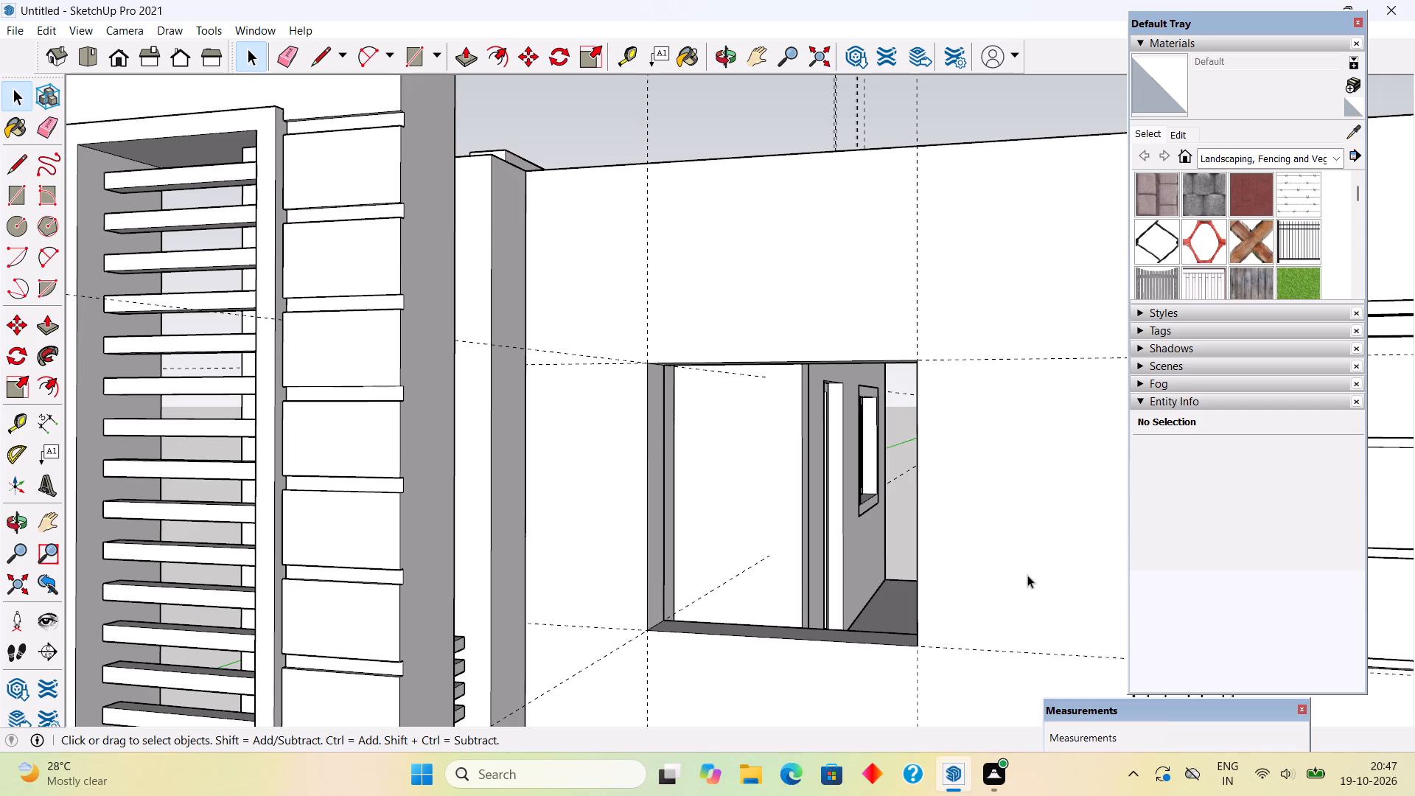
{"action": "key", "text": "r"}
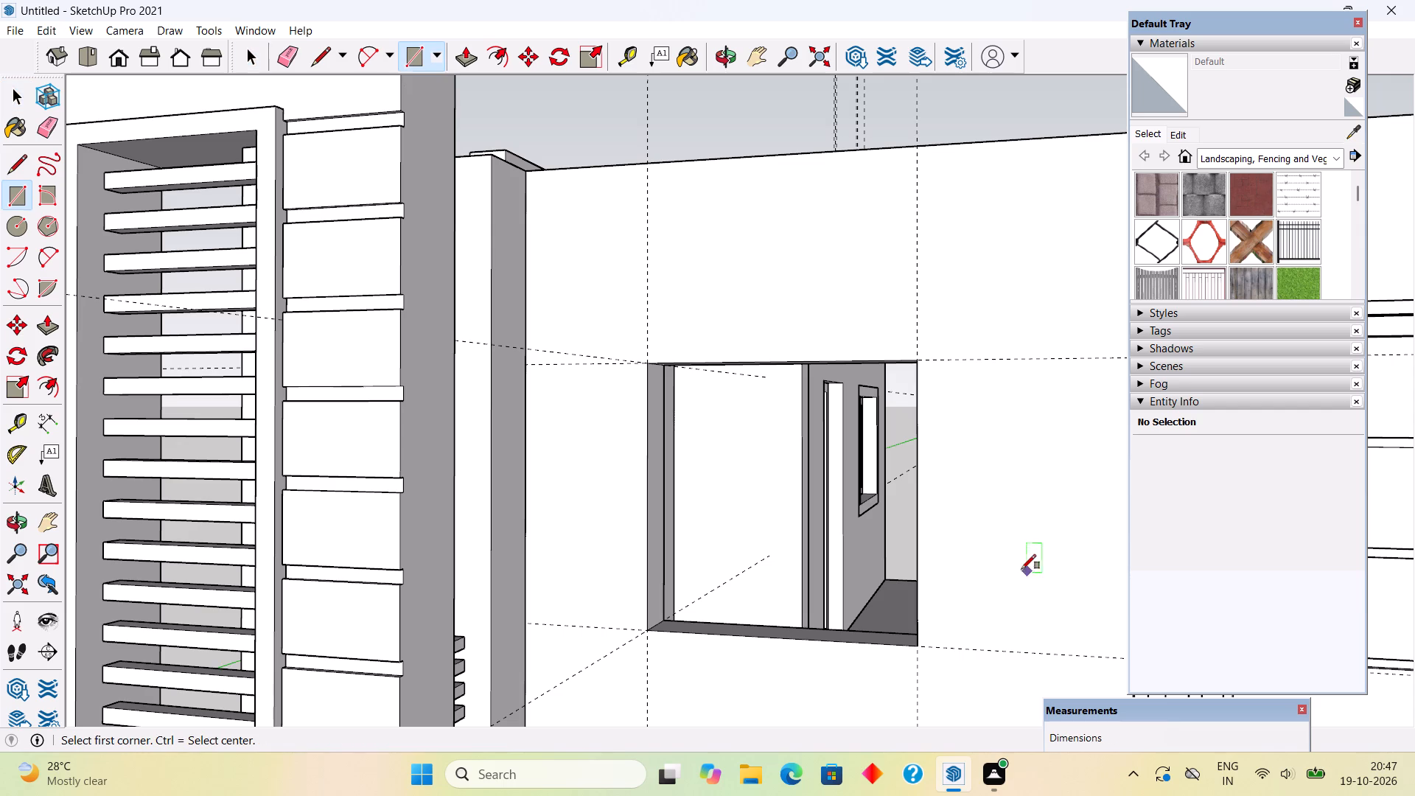
{"action": "left_click", "coordinate": [646, 367]}
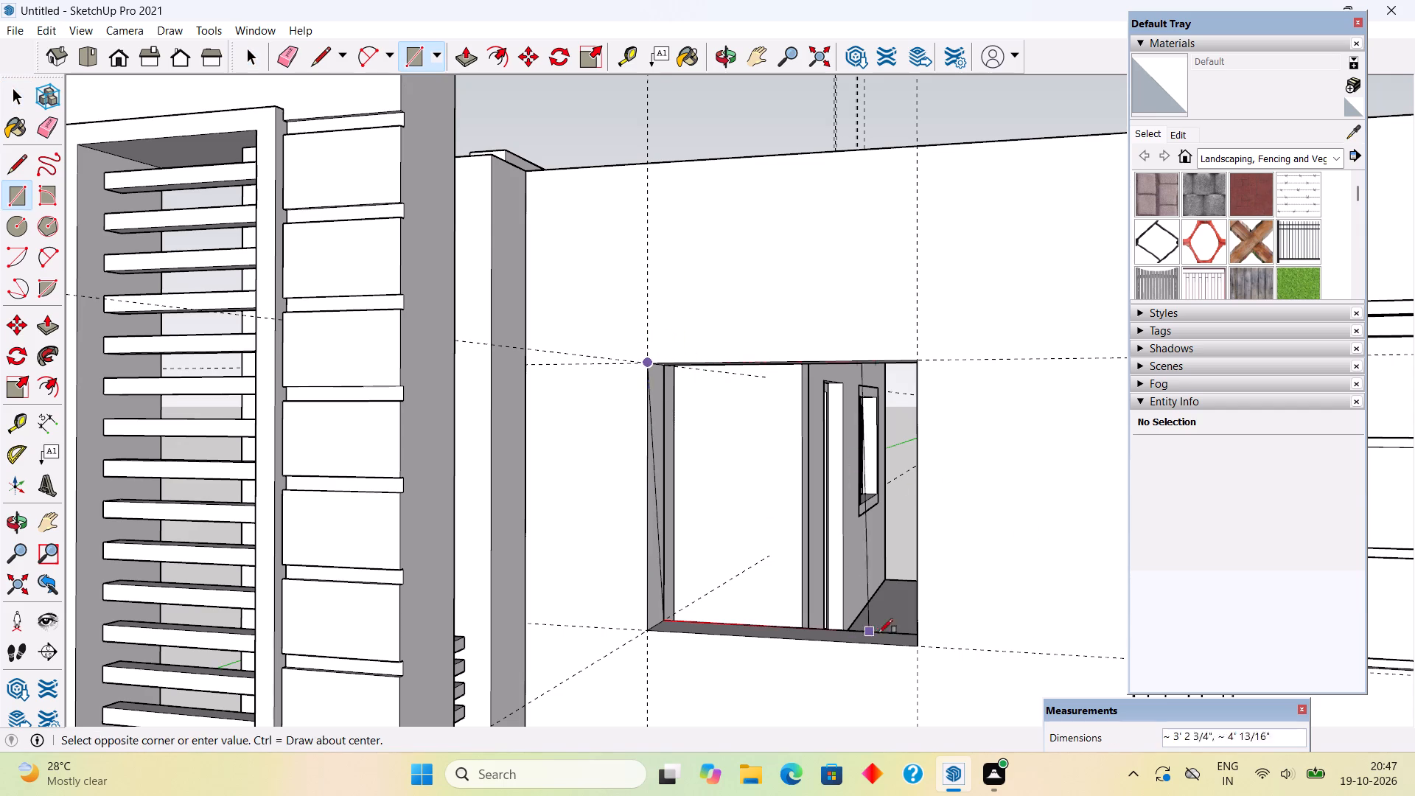
{"action": "left_click", "coordinate": [915, 651]}
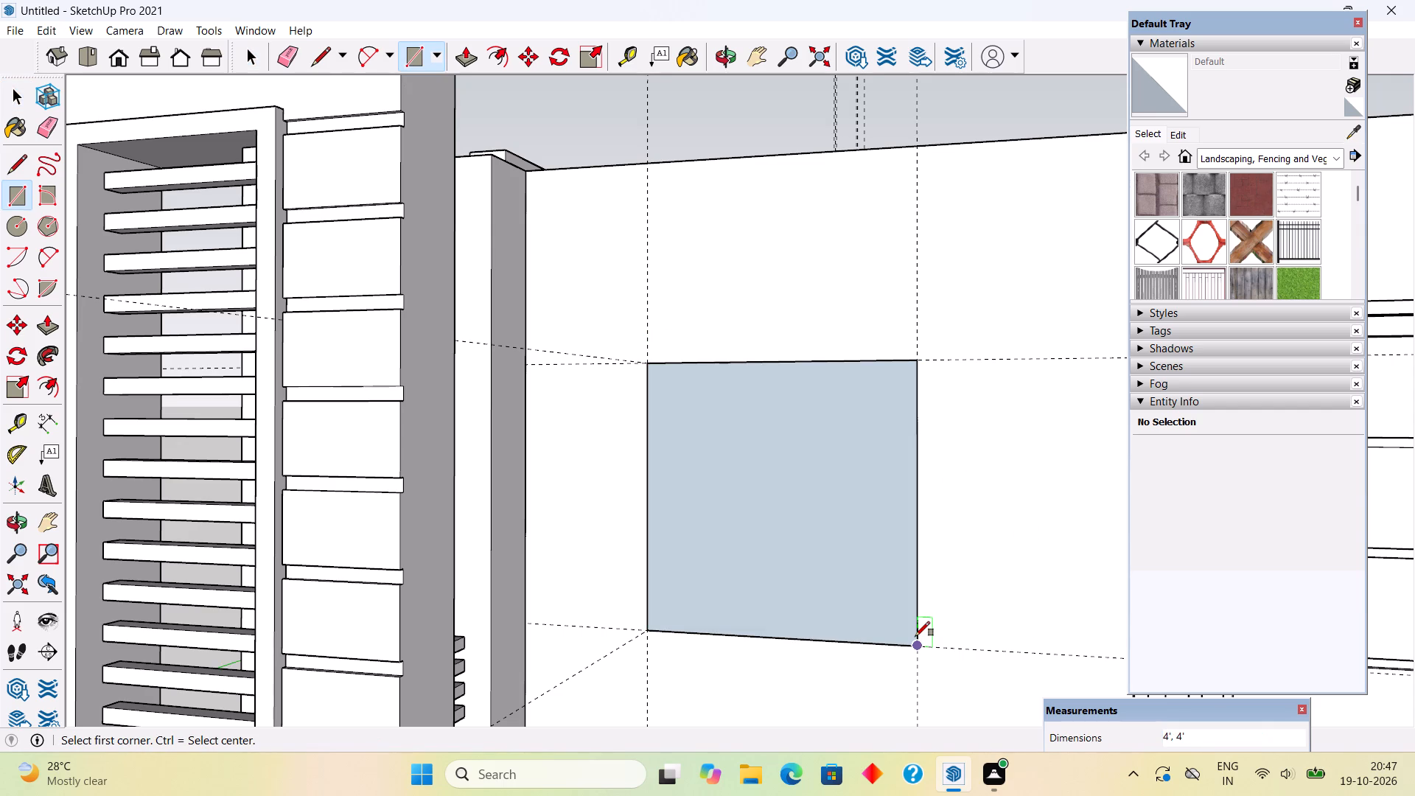
Offset the window rectangle's outline 3" inward for the frame.
{"action": "key", "text": "f"}
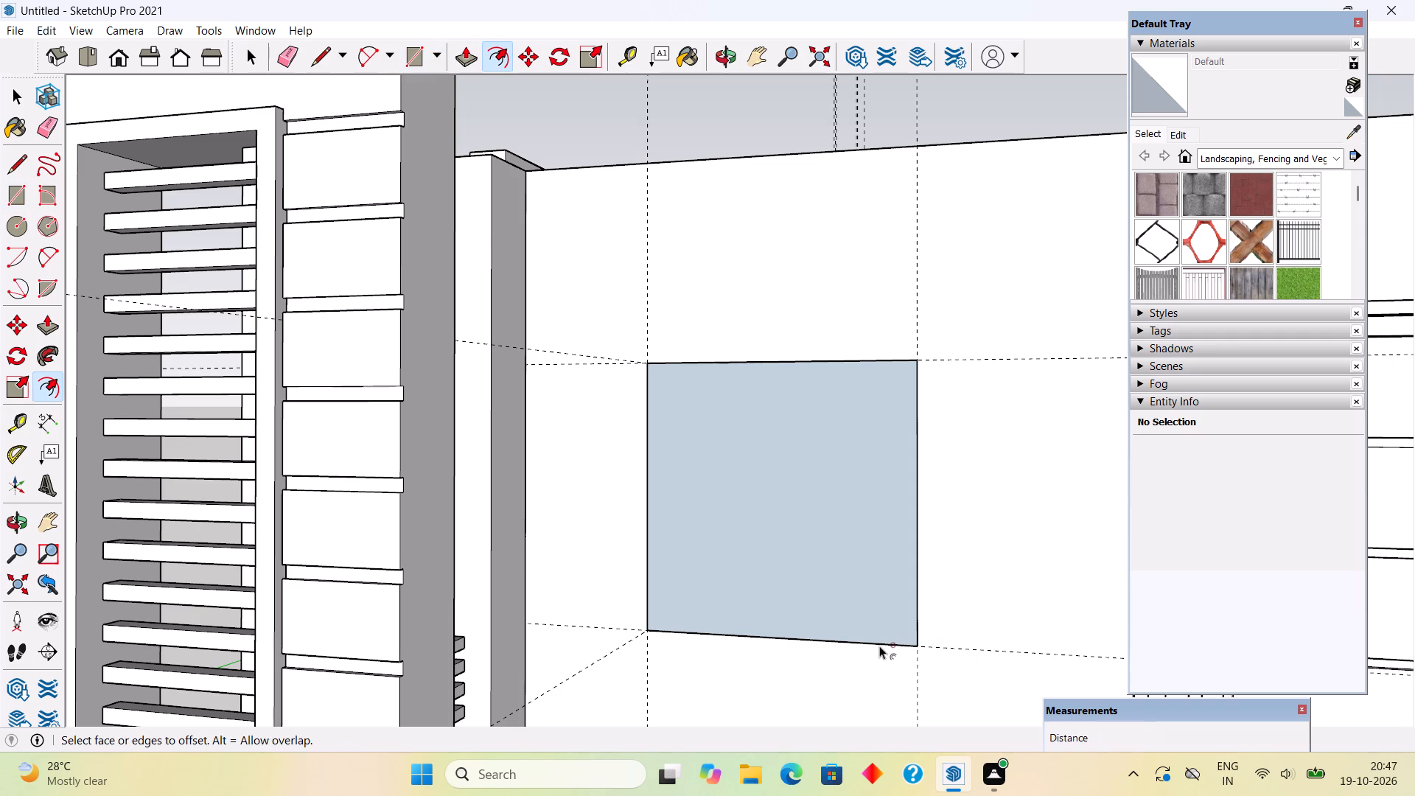
{"action": "left_click", "coordinate": [821, 625]}
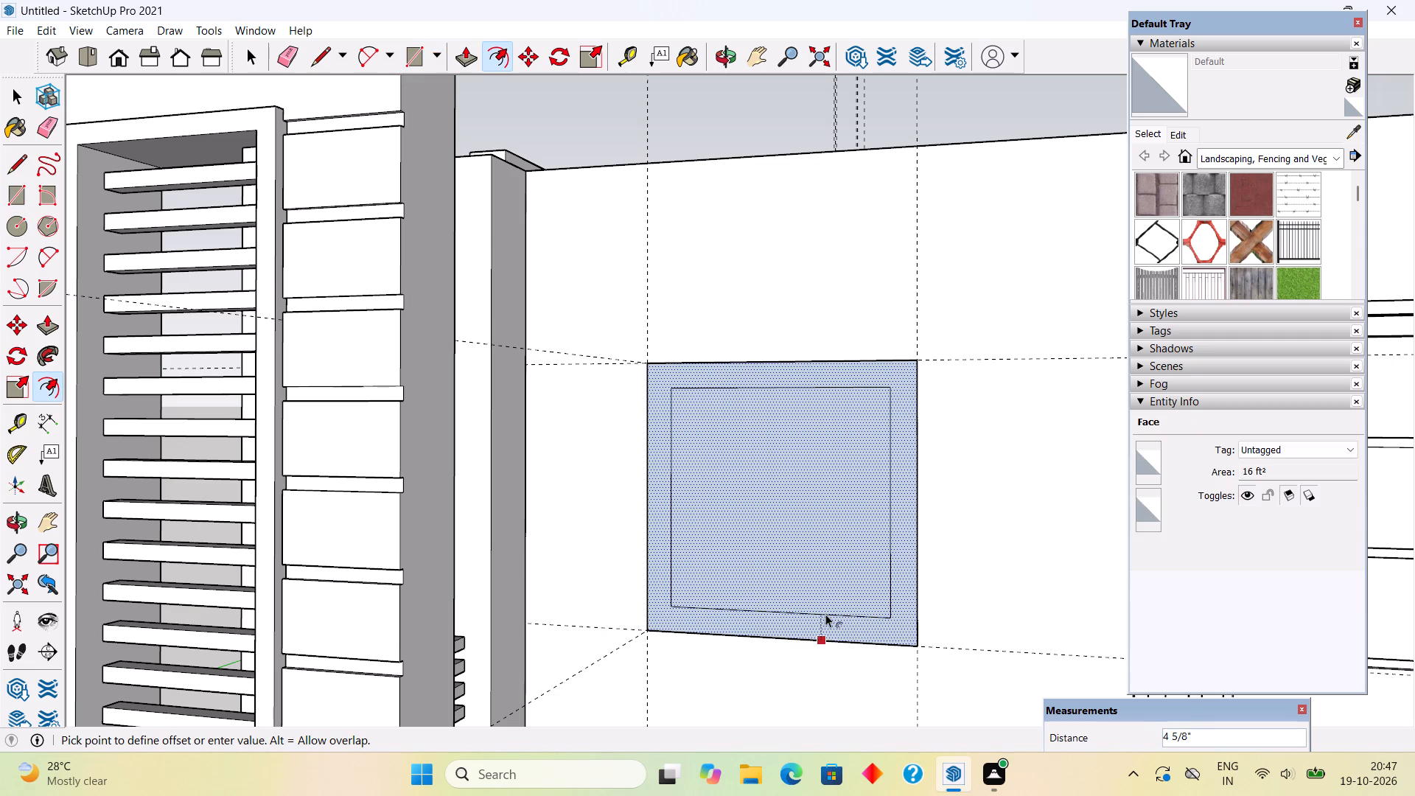
{"action": "type", "text": "3\""}
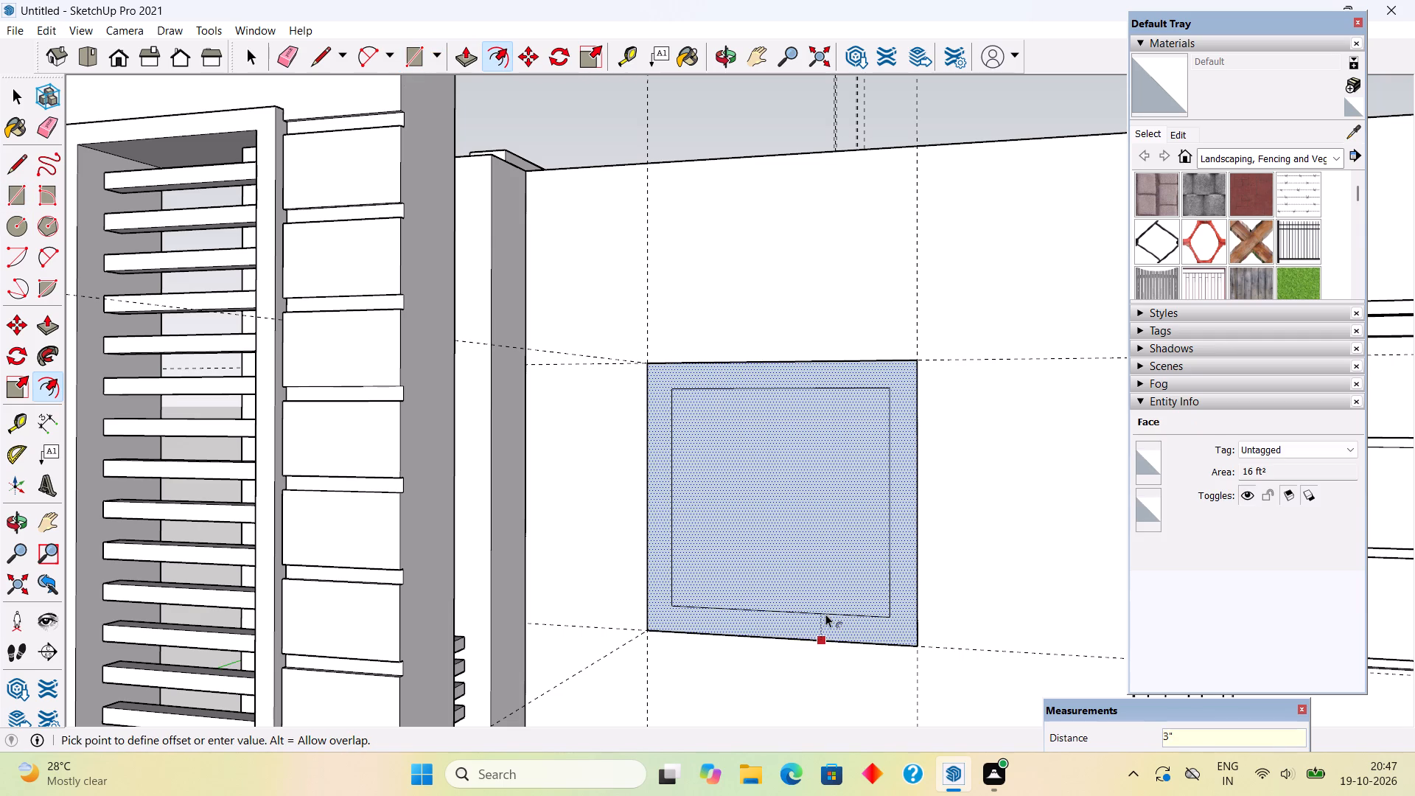
{"action": "key", "text": "Return"}
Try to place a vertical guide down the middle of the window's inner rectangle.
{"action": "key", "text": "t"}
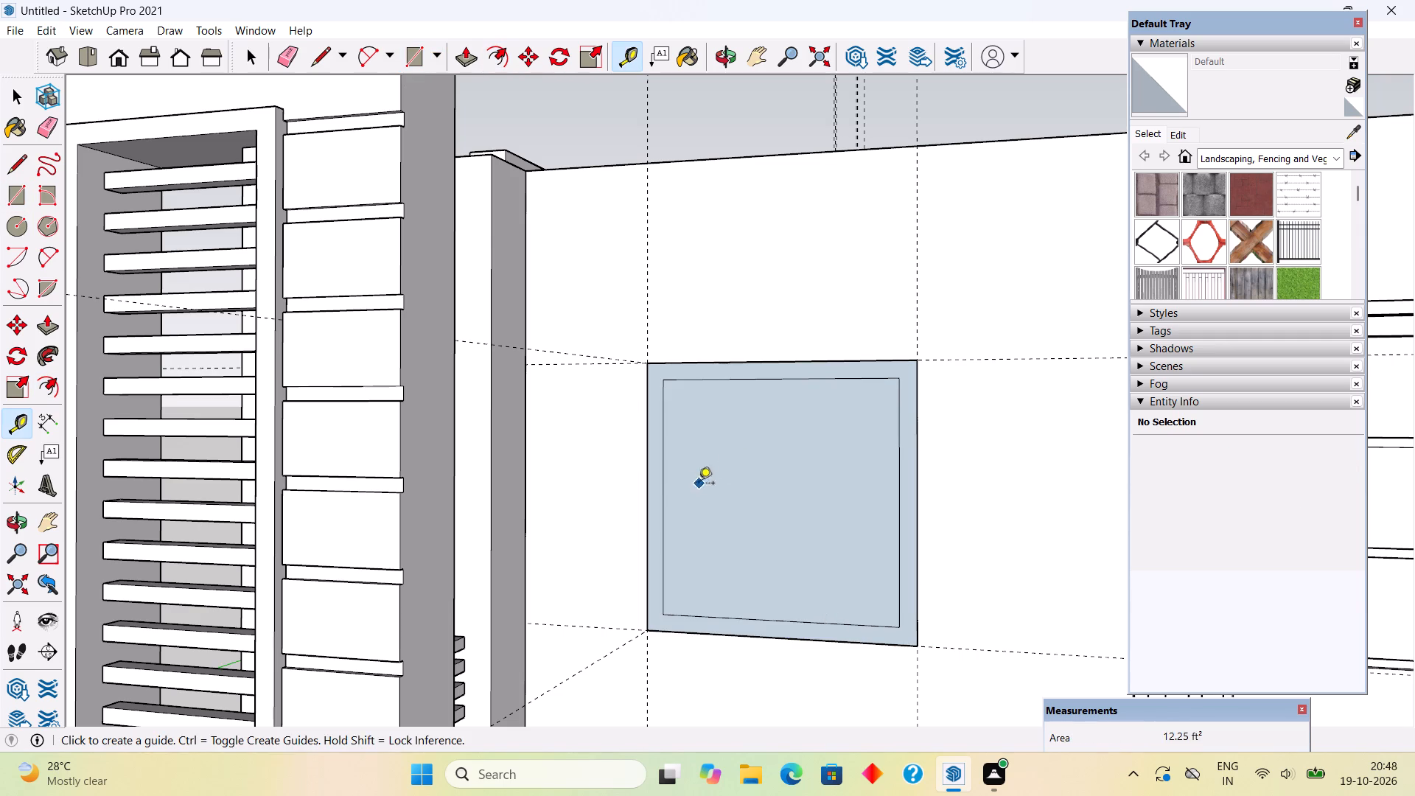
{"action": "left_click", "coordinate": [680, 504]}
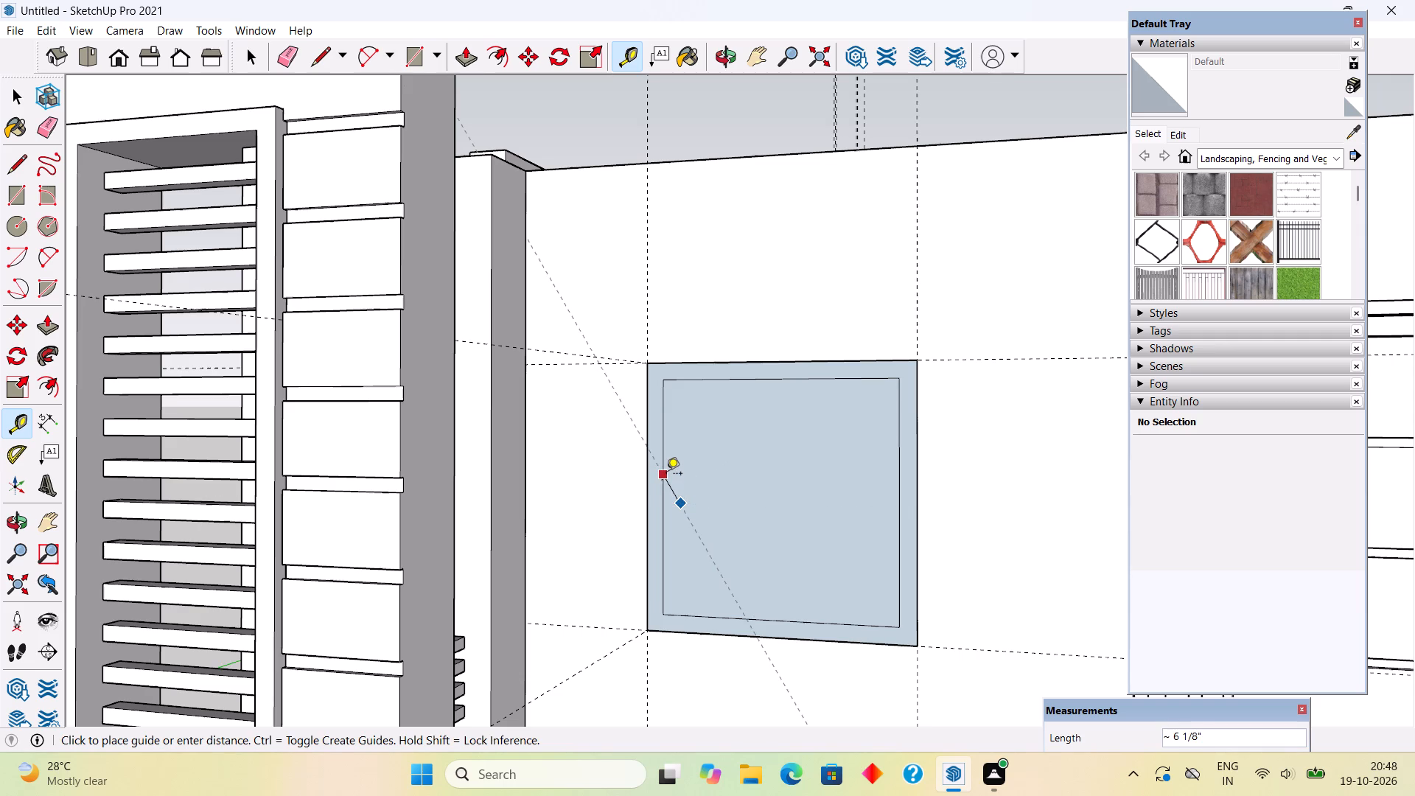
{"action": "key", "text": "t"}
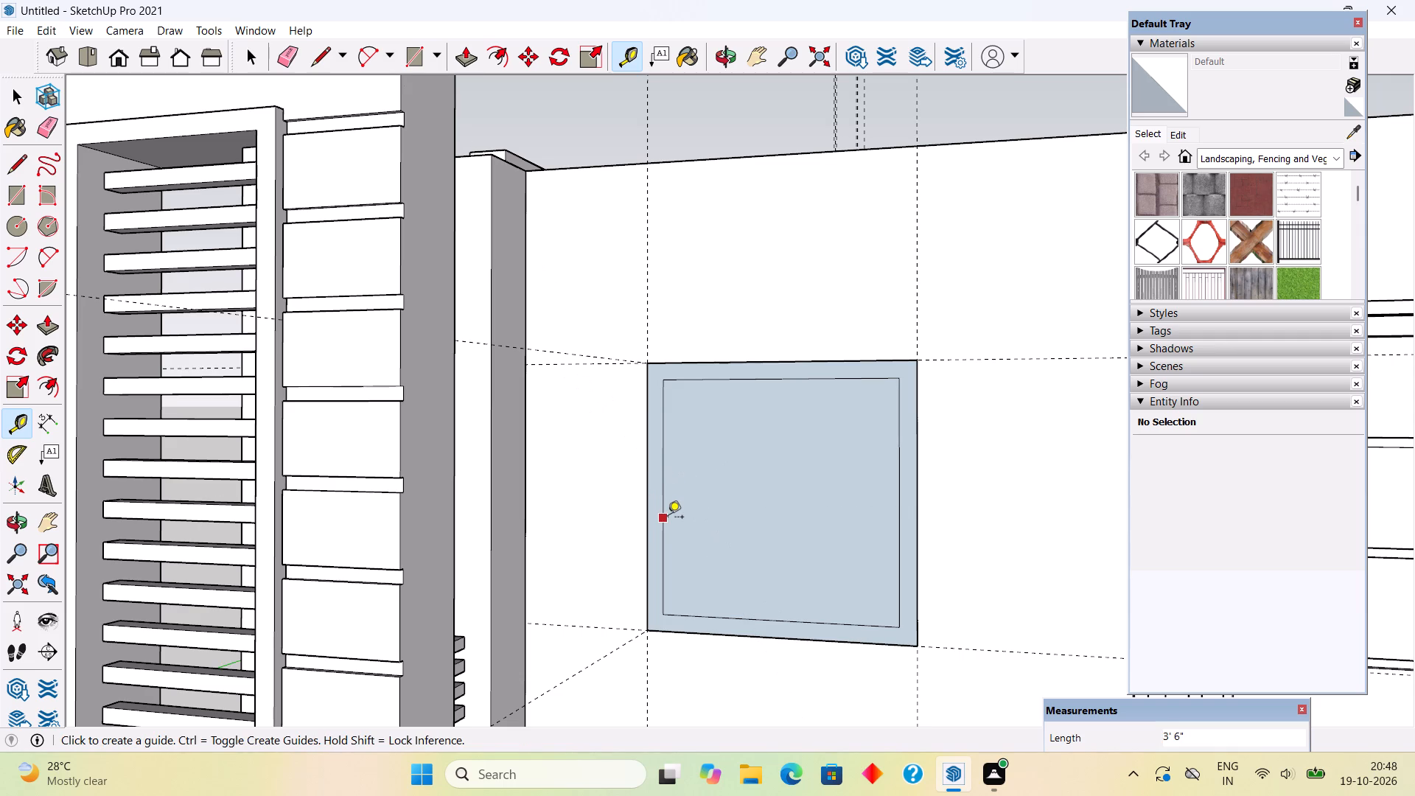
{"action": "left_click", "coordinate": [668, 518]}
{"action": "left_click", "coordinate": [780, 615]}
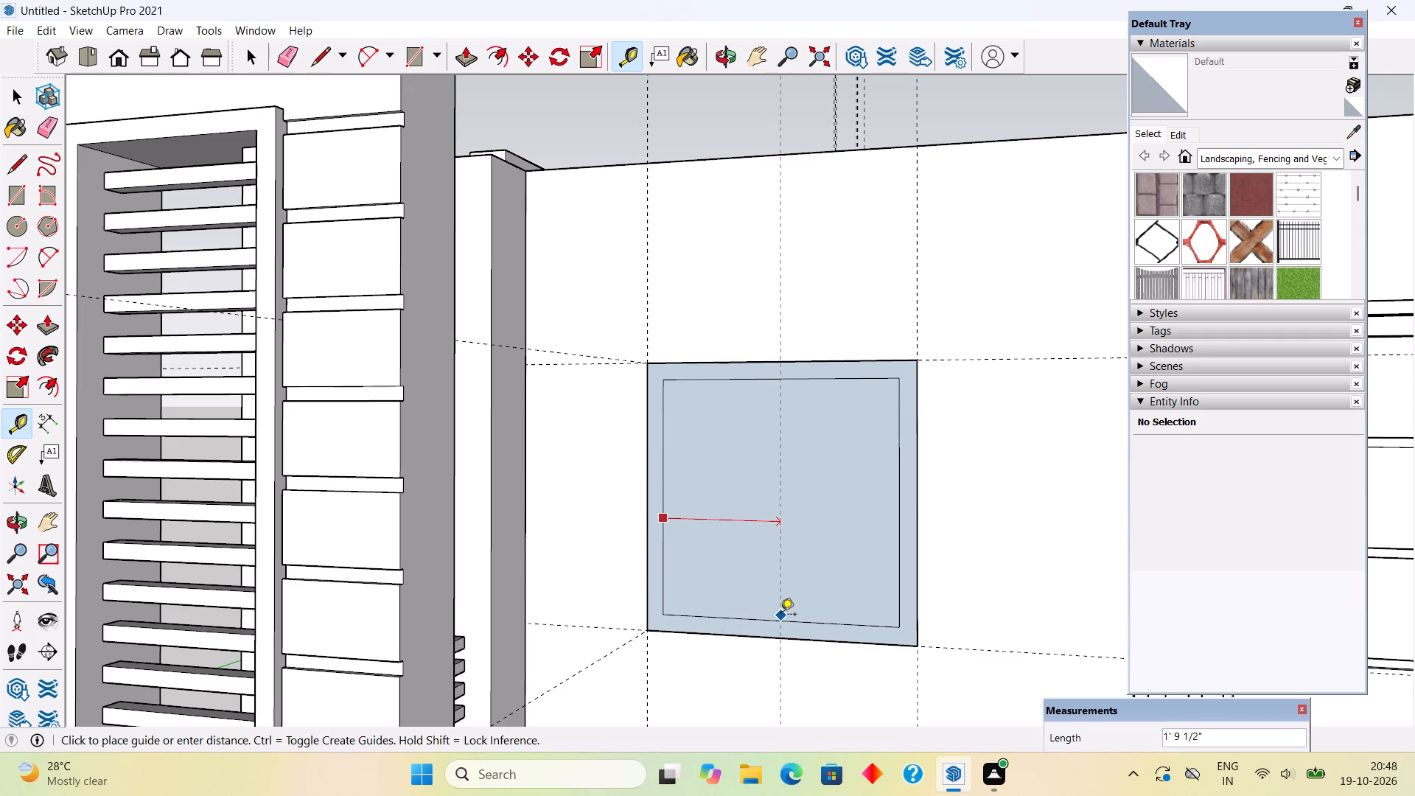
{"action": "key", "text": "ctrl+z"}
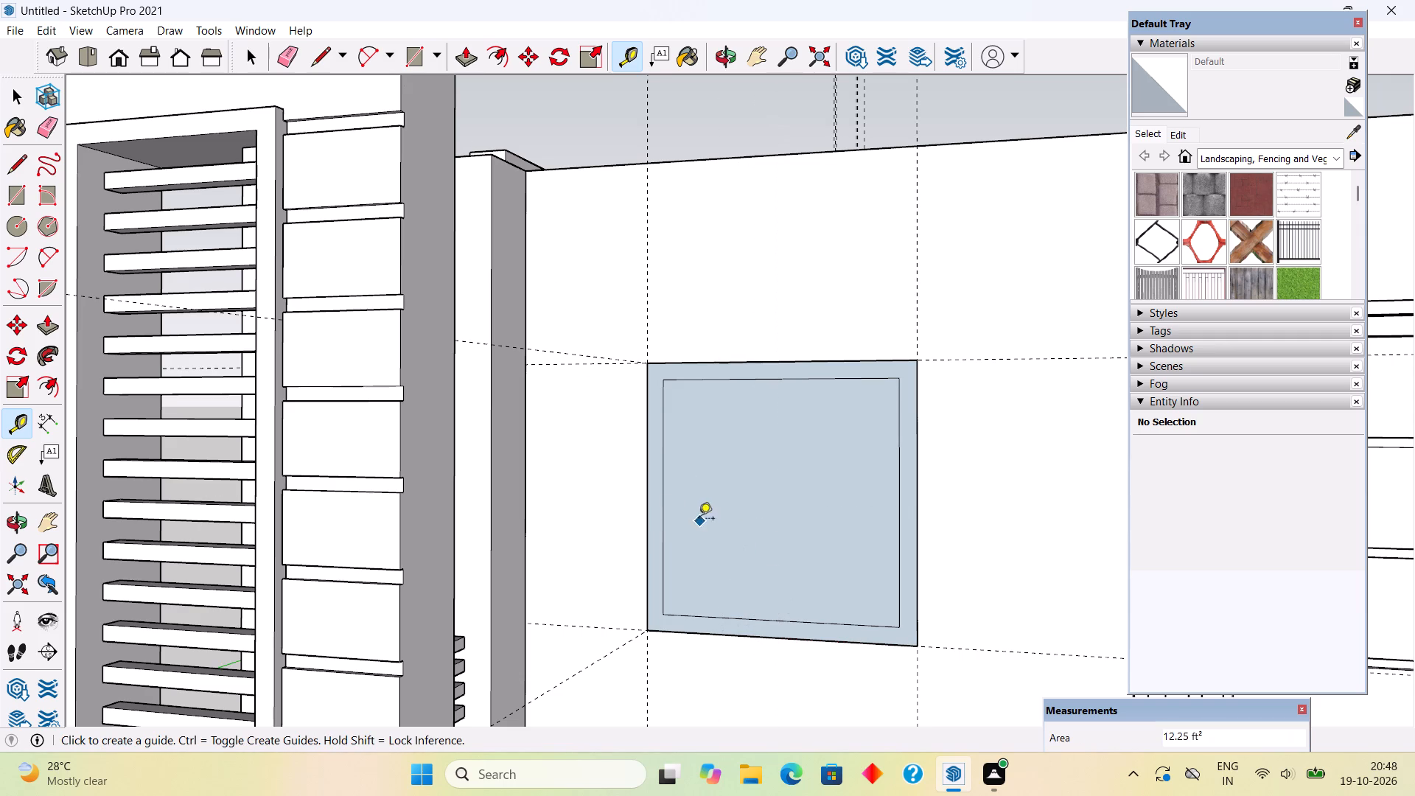
Place a vertical guide through the middle of the window's inner rectangle and another 1.5" from it toward the door.
{"action": "left_click", "coordinate": [665, 538]}
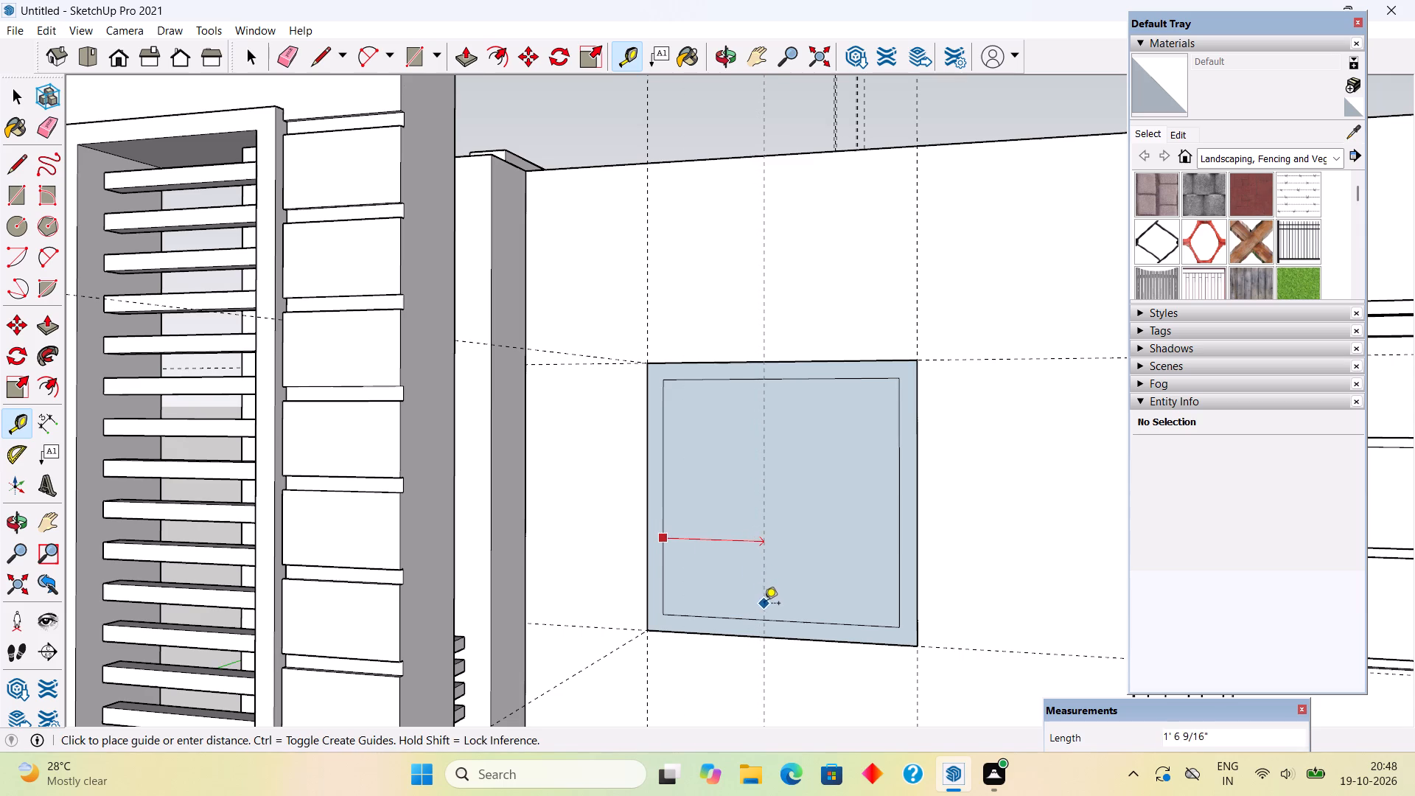
{"action": "left_click", "coordinate": [776, 624]}
{"action": "left_click", "coordinate": [777, 584]}
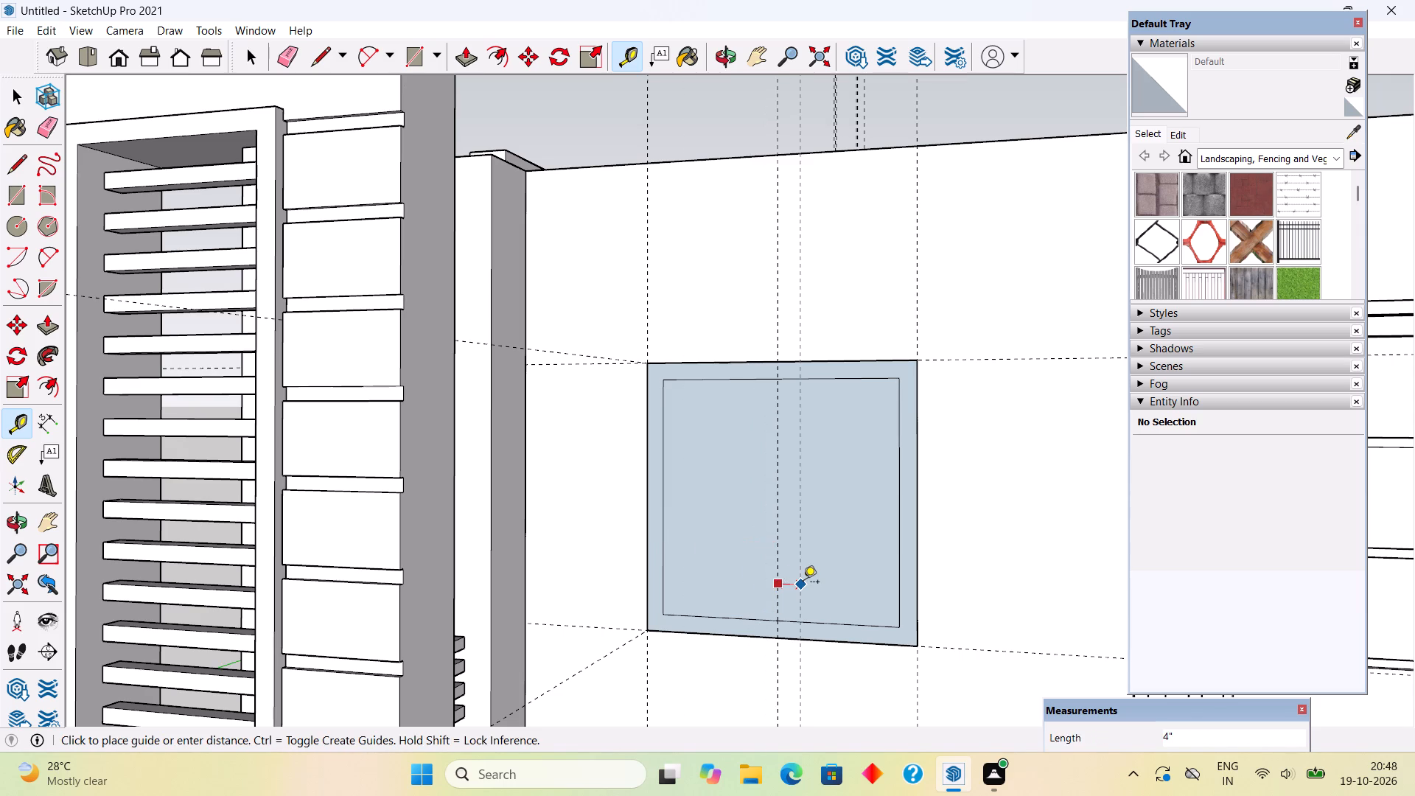
{"action": "type", "text": "1.5\""}
{"action": "key", "text": "Return"}
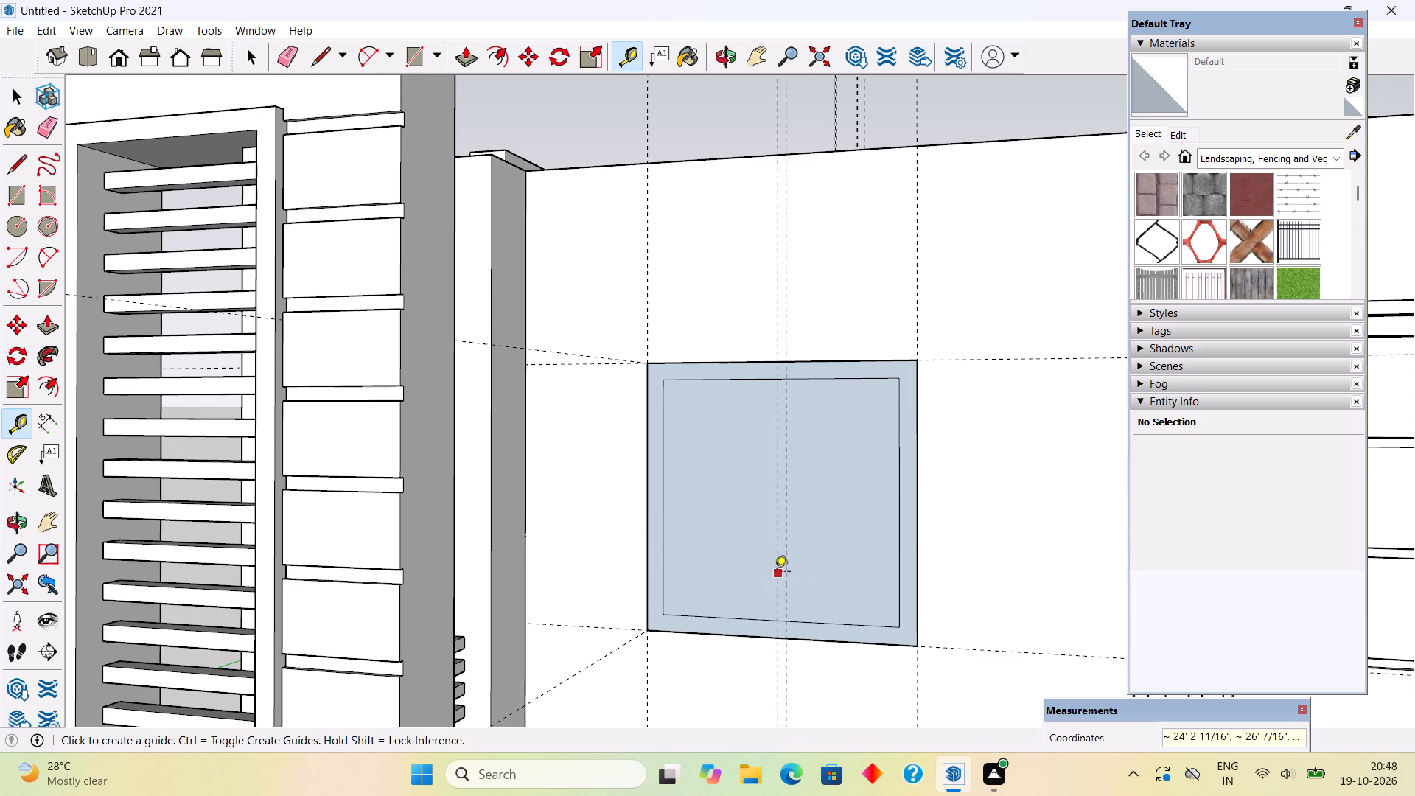
Place a vertical guide 1.5" from the window's middle guide, on the side away from the door.
{"action": "left_click", "coordinate": [779, 565]}
{"action": "type", "text": "1.5\""}
{"action": "key", "text": "Return"}
{"action": "key", "text": "space"}
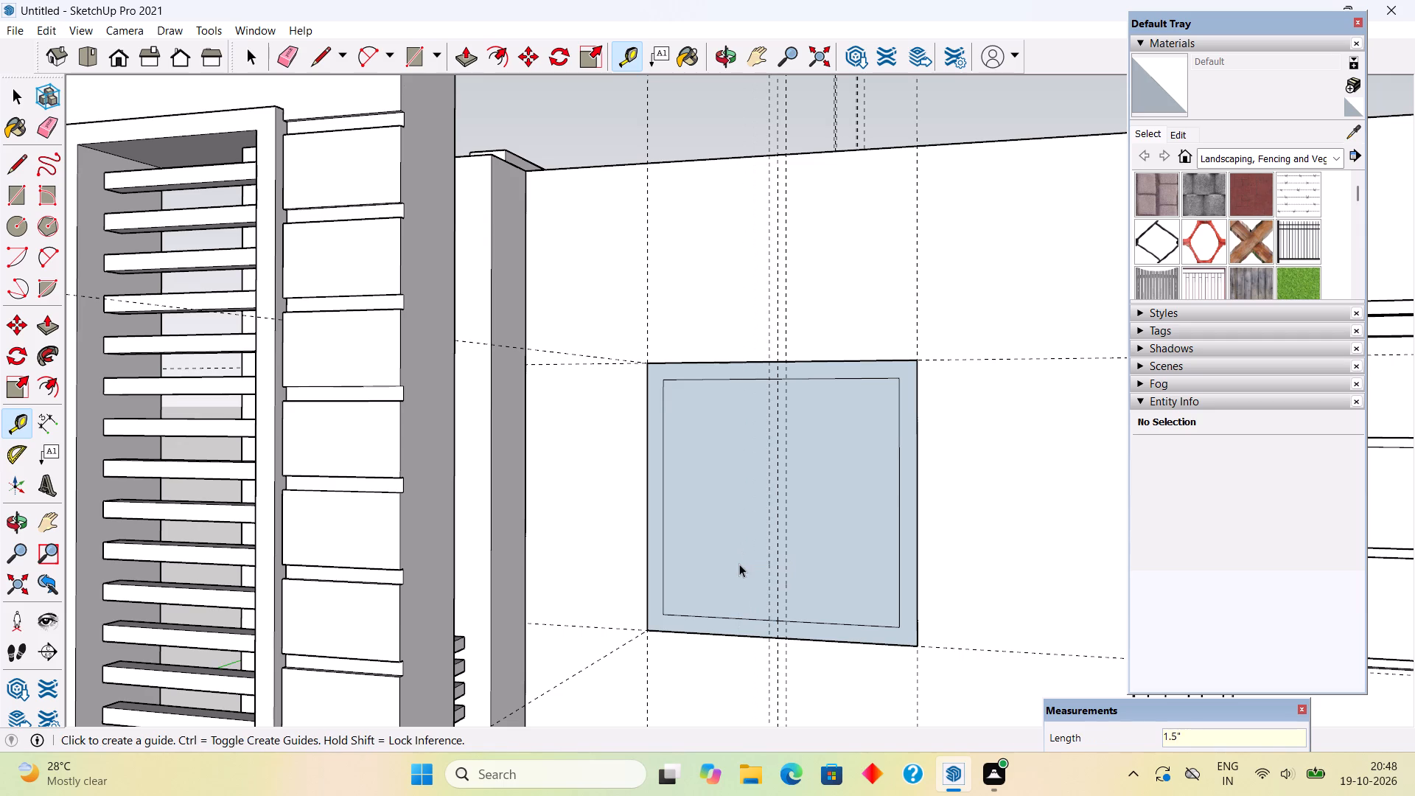
Draw two vertical mullion edges, each 3' 6" long, along the outer guides between the inner rectangle's top and bottom edges.
{"action": "type", "text": "l"}
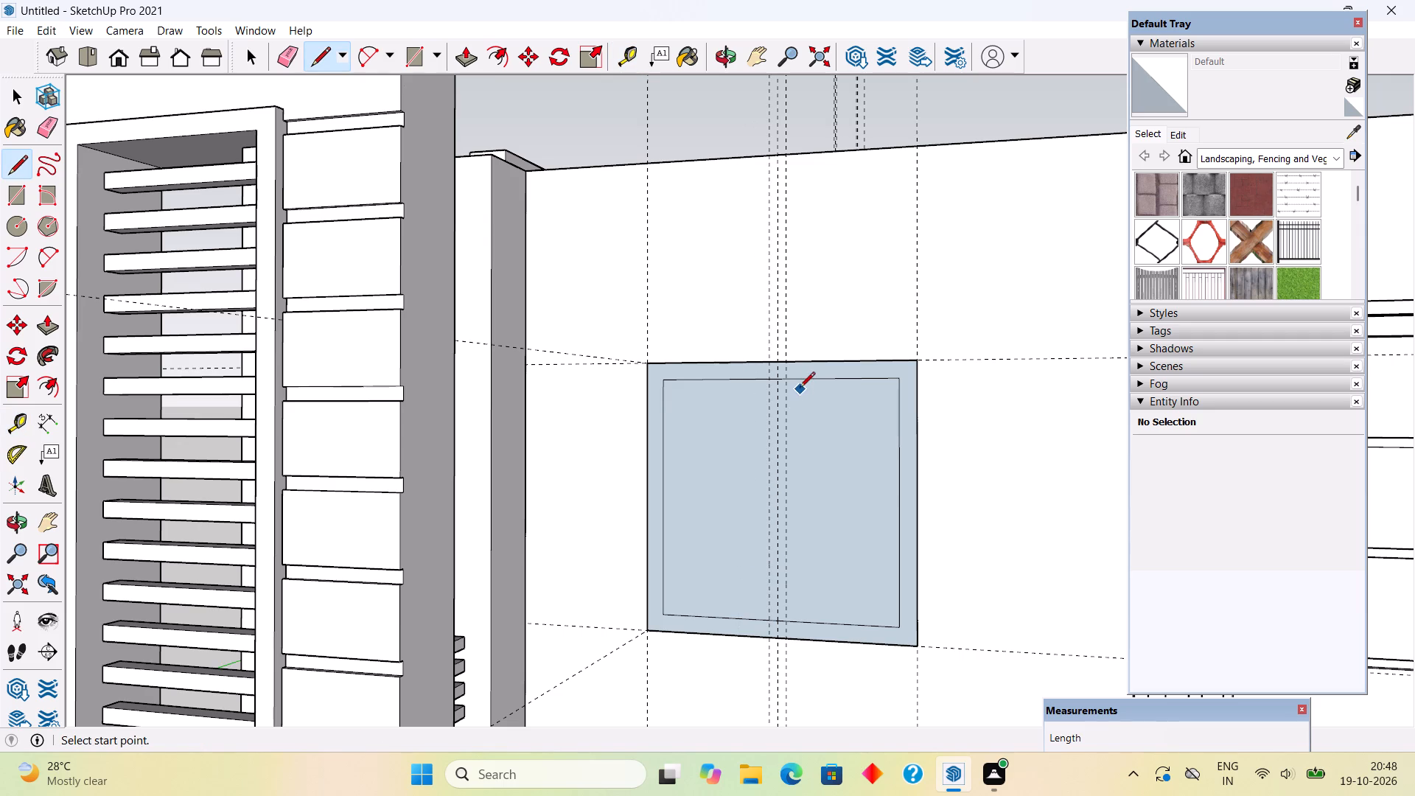
{"action": "left_click", "coordinate": [787, 383]}
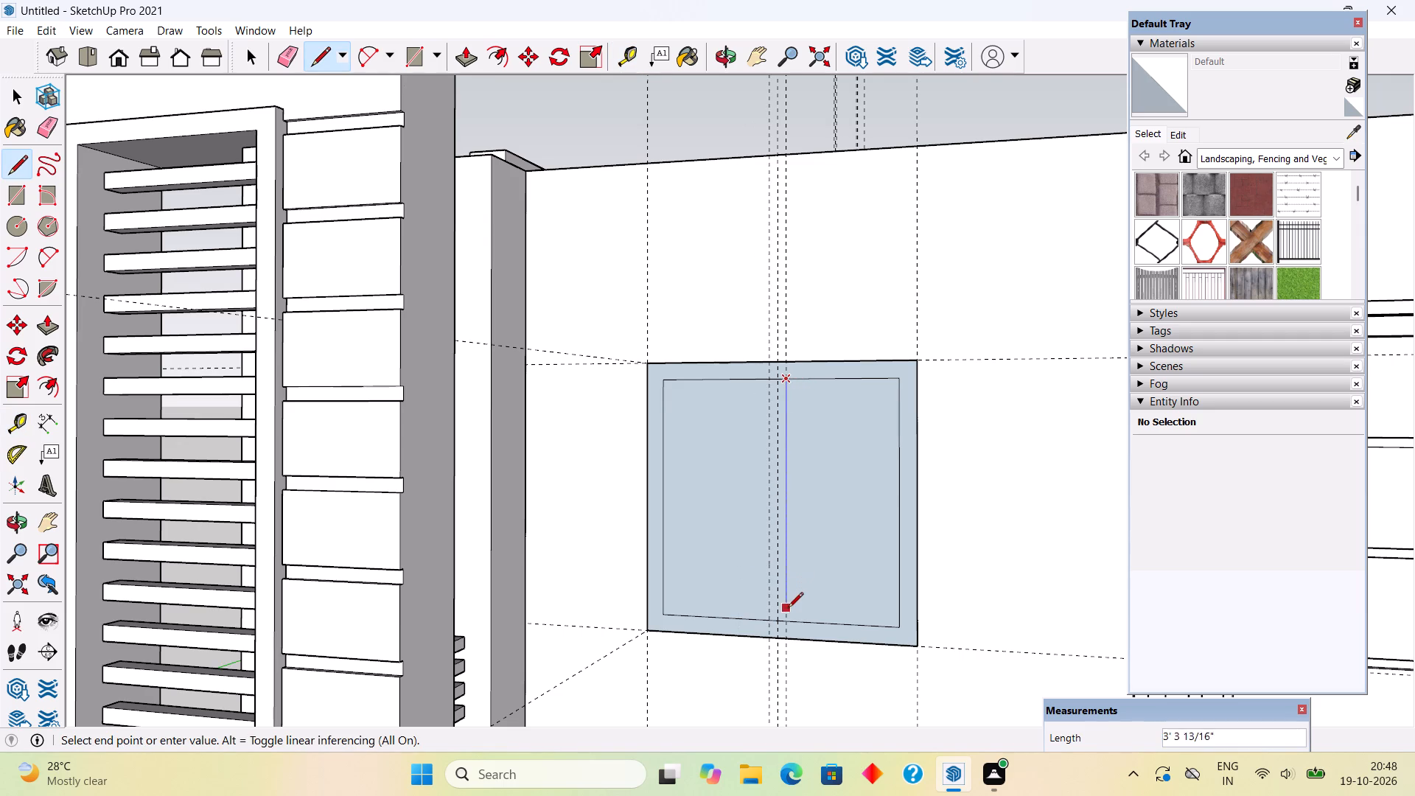
{"action": "left_click", "coordinate": [788, 617]}
{"action": "left_click", "coordinate": [768, 379]}
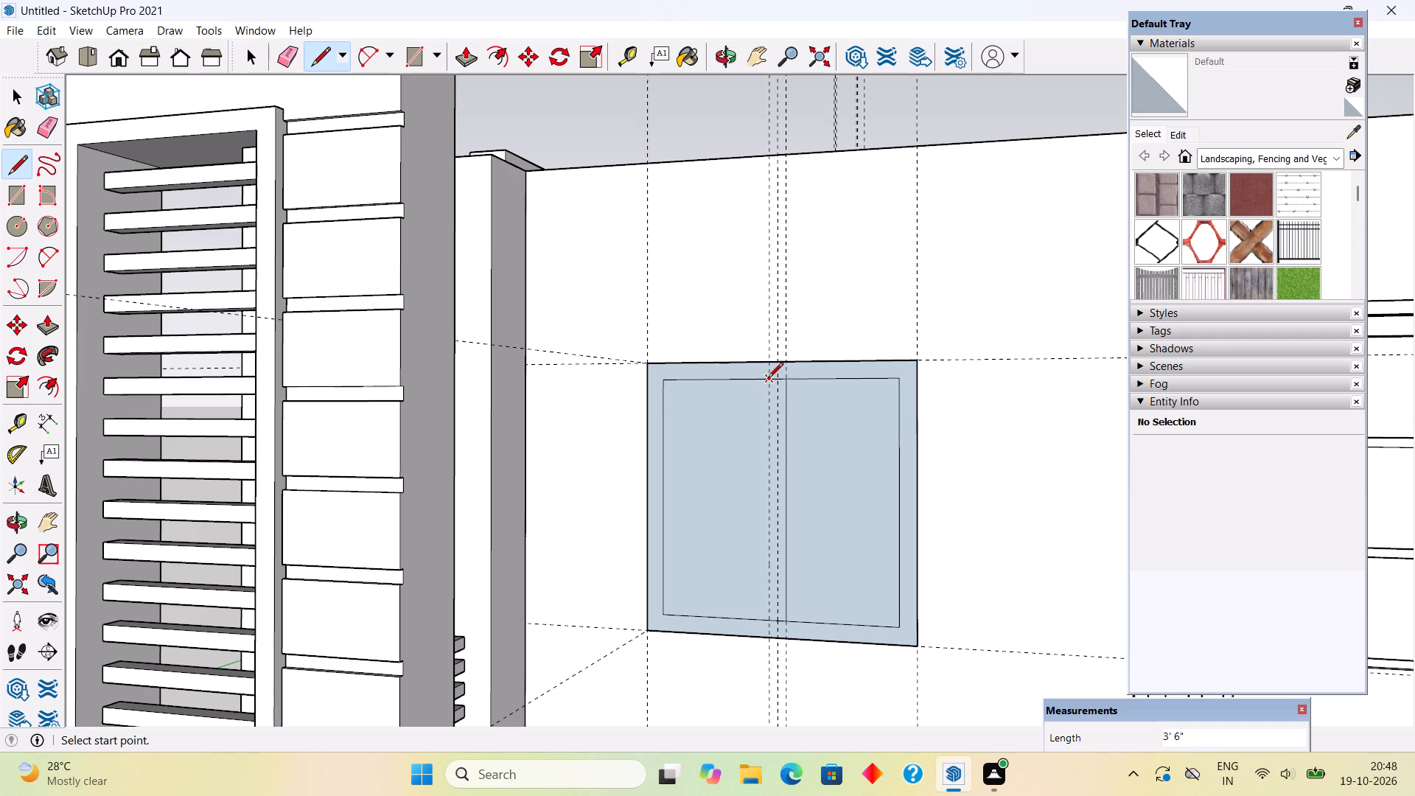
{"action": "left_click", "coordinate": [771, 615]}
Erase the short bottom and top segments of the inner rectangle between the two mullion edges.
{"action": "key", "text": "e"}
{"action": "scroll", "coordinate": [776, 616], "scroll_direction": "up", "scroll_amount": 2}
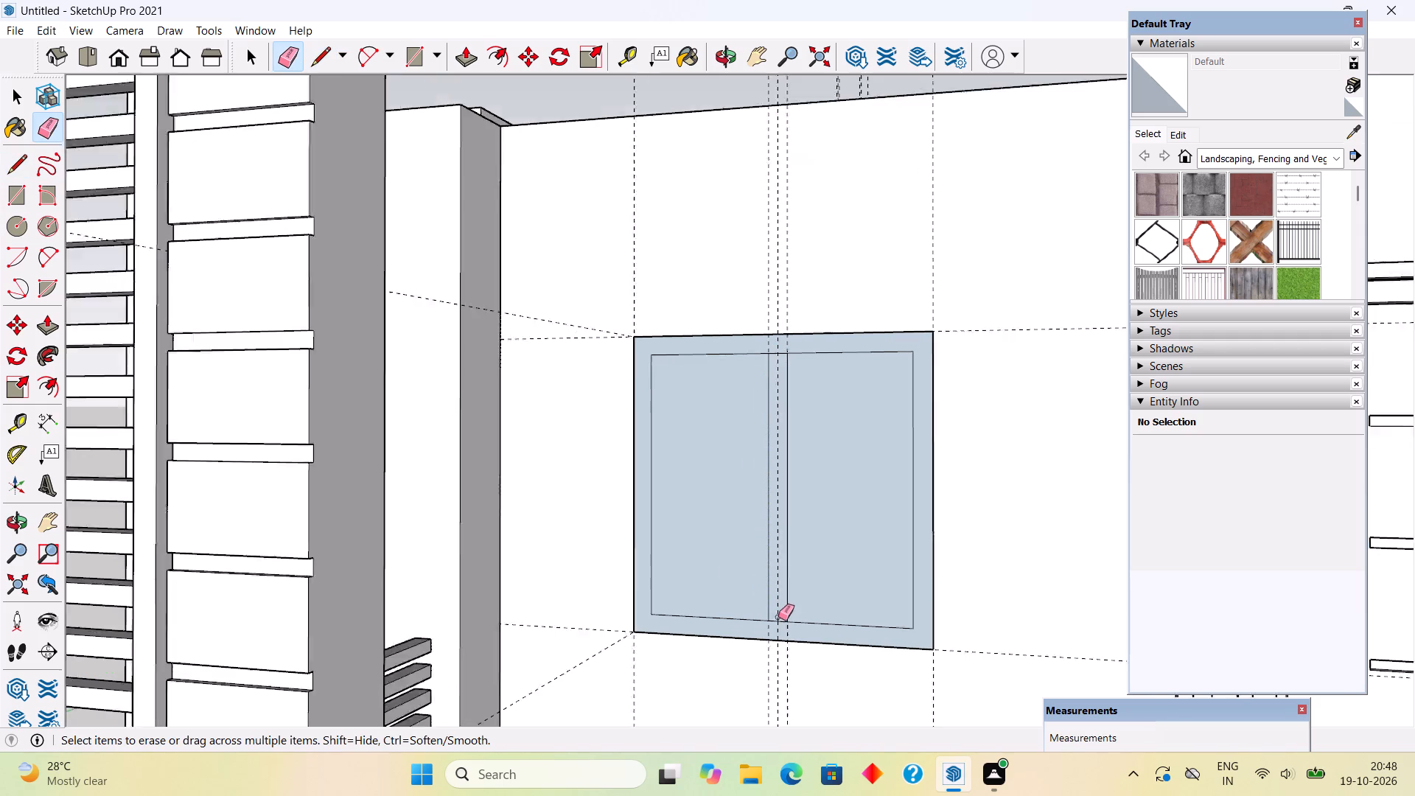
{"action": "scroll", "coordinate": [778, 617], "scroll_direction": "up", "scroll_amount": 5}
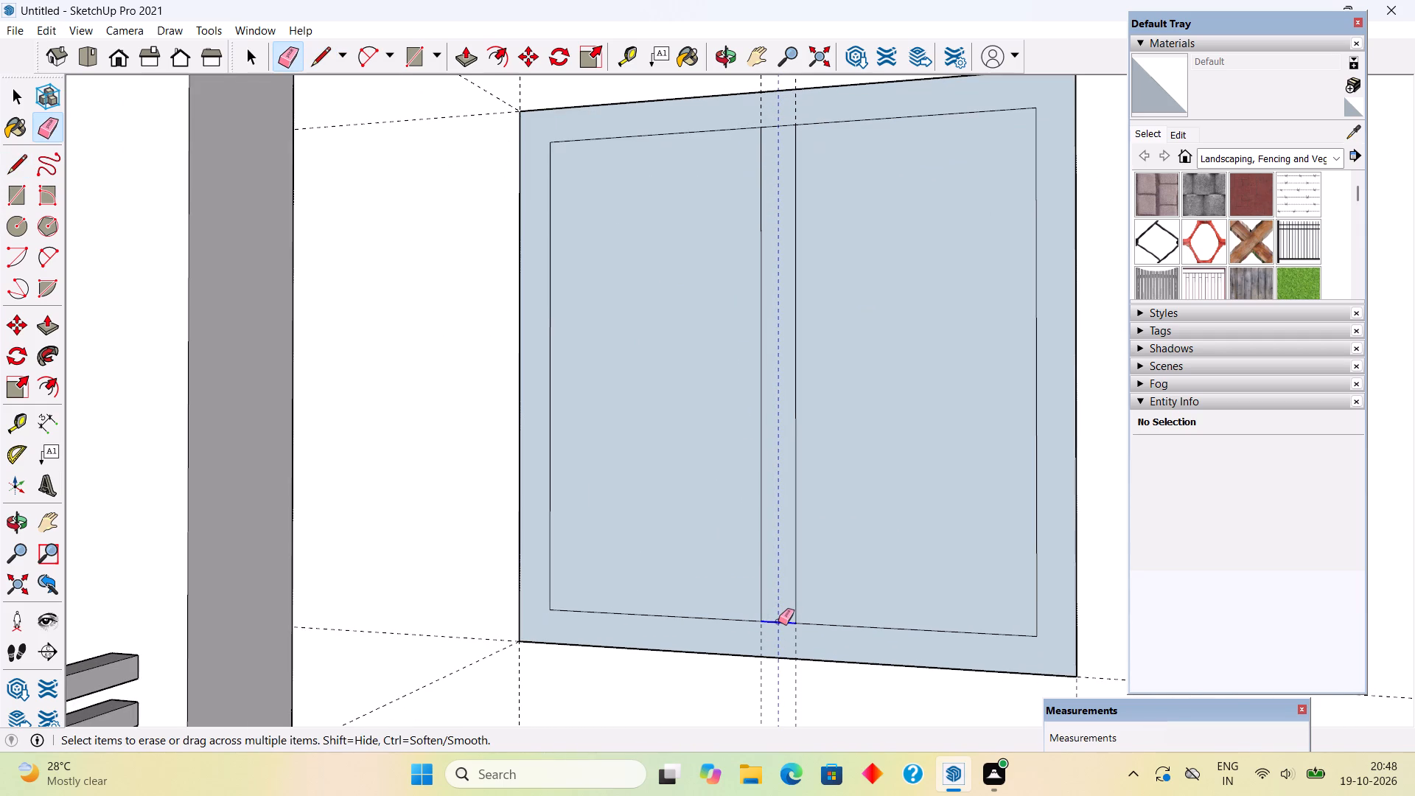
{"action": "left_click", "coordinate": [778, 621]}
{"action": "scroll", "coordinate": [752, 680], "scroll_direction": "down", "scroll_amount": 2}
{"action": "scroll", "coordinate": [792, 231], "scroll_direction": "up", "scroll_amount": 2}
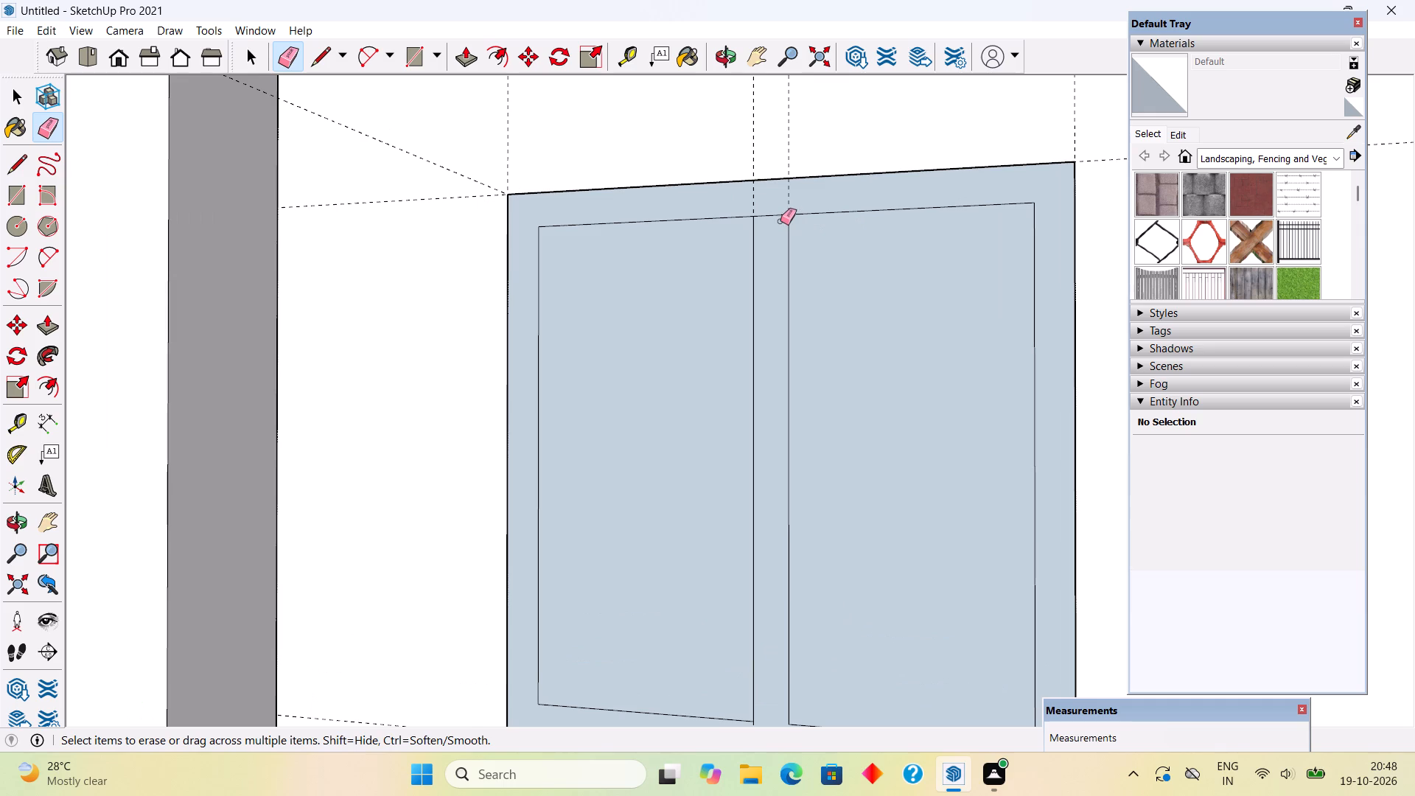
{"action": "left_click", "coordinate": [777, 214]}
{"action": "key", "text": "space"}
{"action": "scroll", "coordinate": [777, 215], "scroll_direction": "down", "scroll_amount": 4}
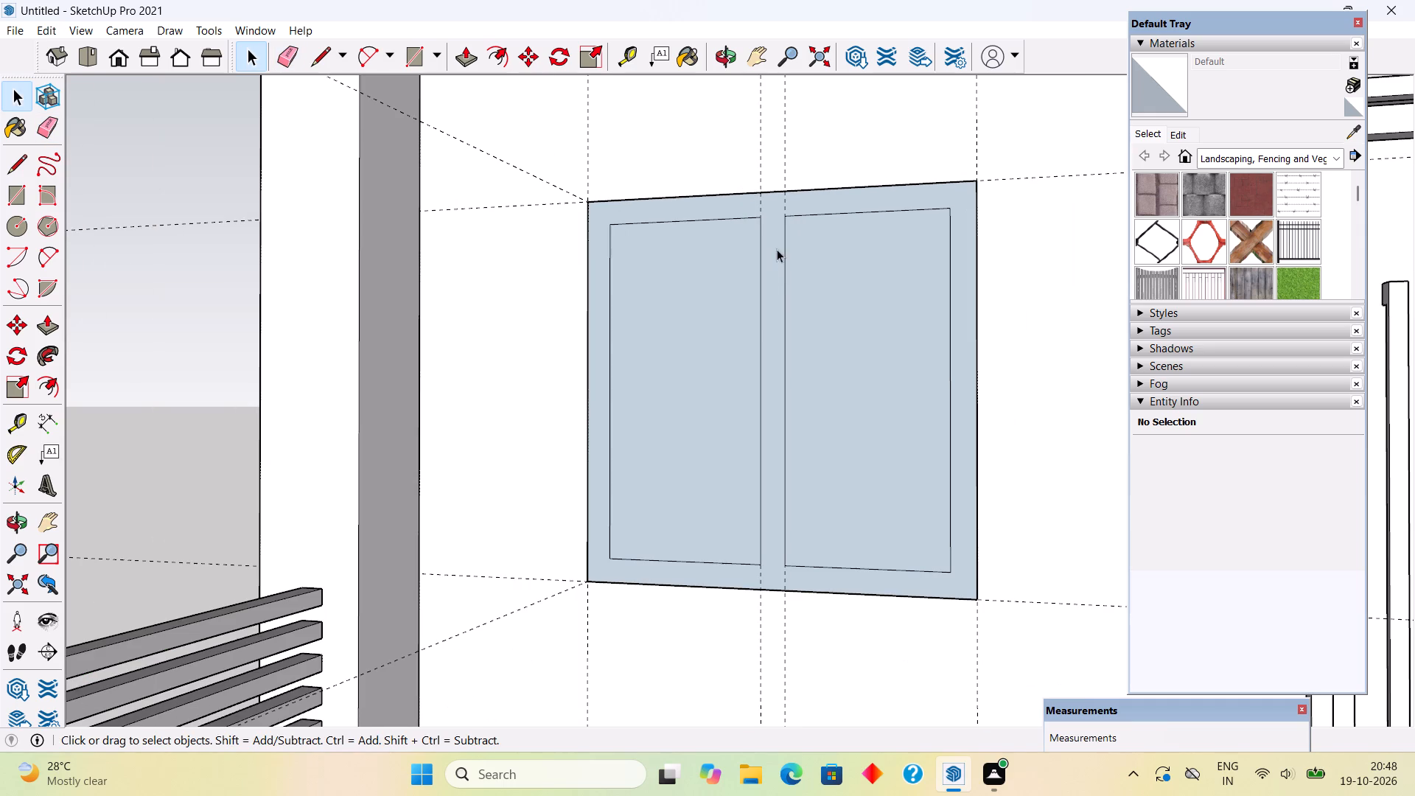
Delete the two pane faces on either side of the mullion to open up the window frame.
{"action": "left_click", "coordinate": [881, 316]}
{"action": "key", "text": "Delete"}
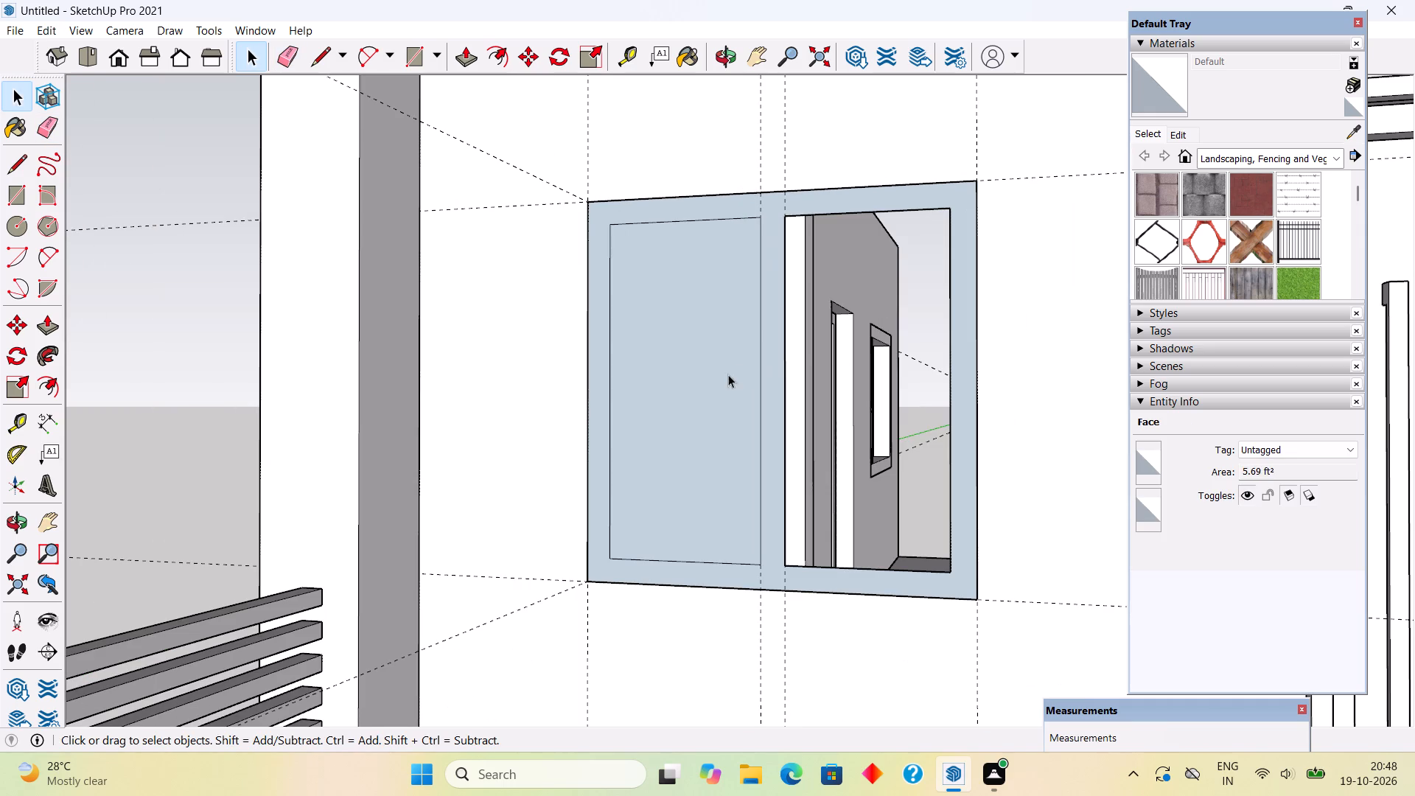
{"action": "left_click", "coordinate": [728, 374]}
{"action": "key", "text": "Delete"}
Extrude the window frame face 3" with Push/Pull.
{"action": "left_click", "coordinate": [770, 467]}
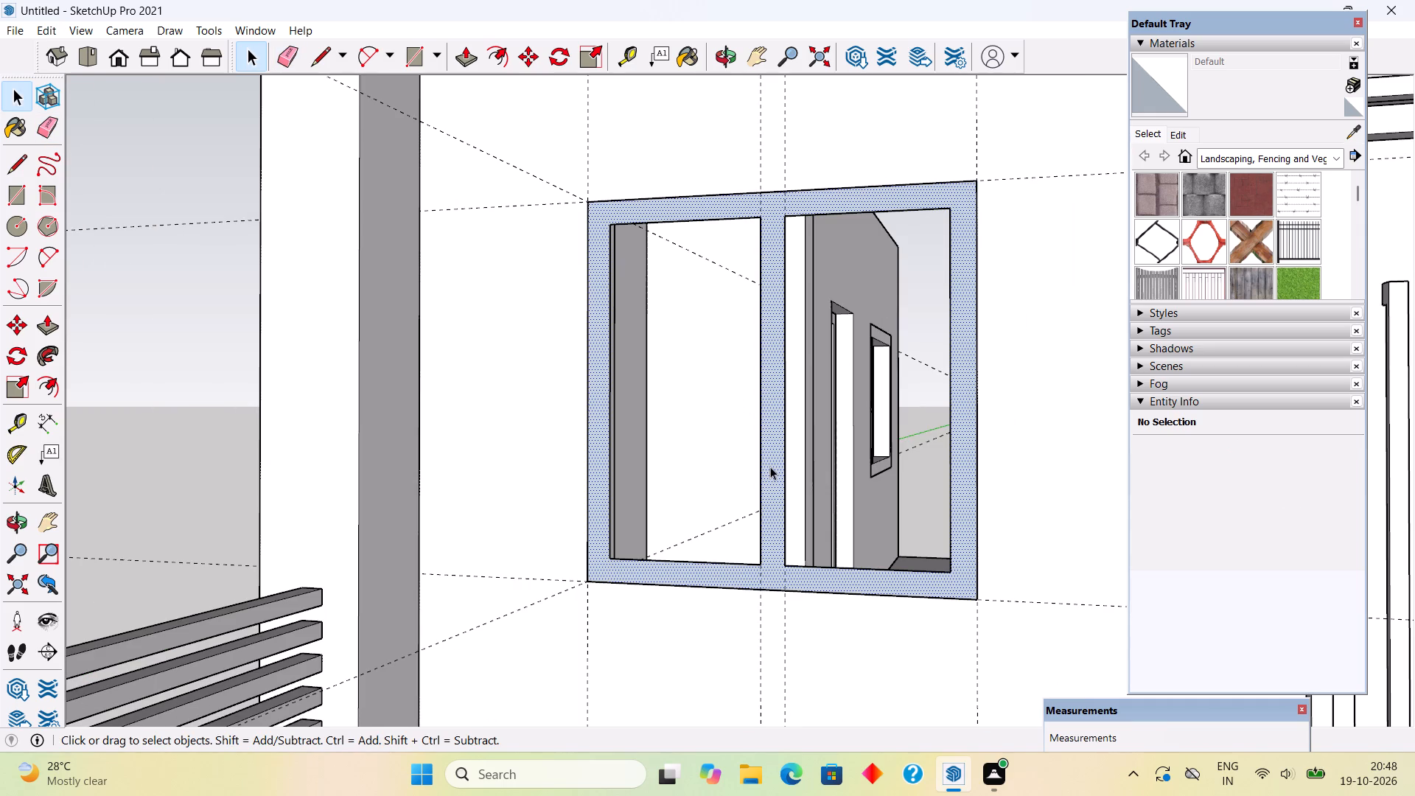
{"action": "key", "text": "p"}
{"action": "left_click", "coordinate": [770, 467]}
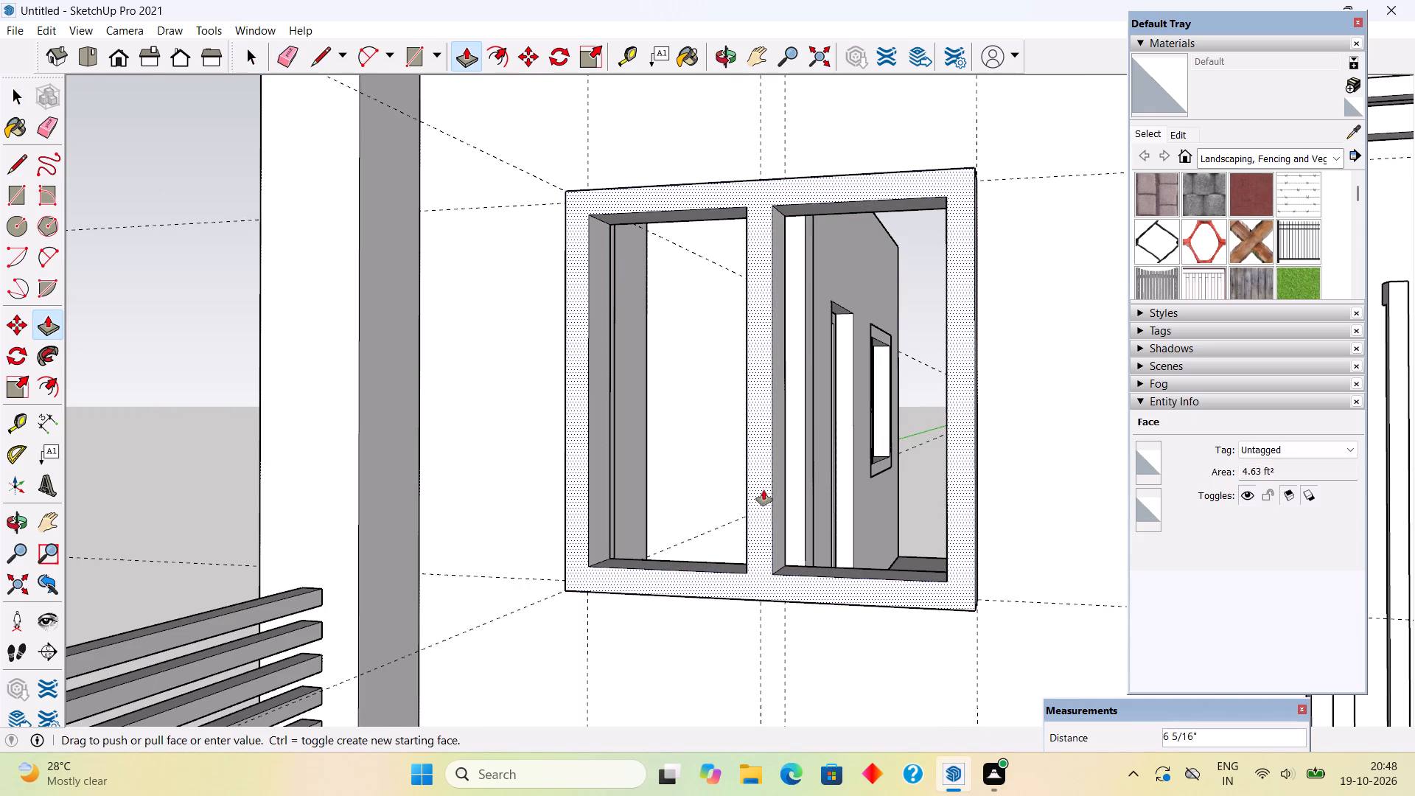
{"action": "type", "text": "3\""}
{"action": "key", "text": "Return"}
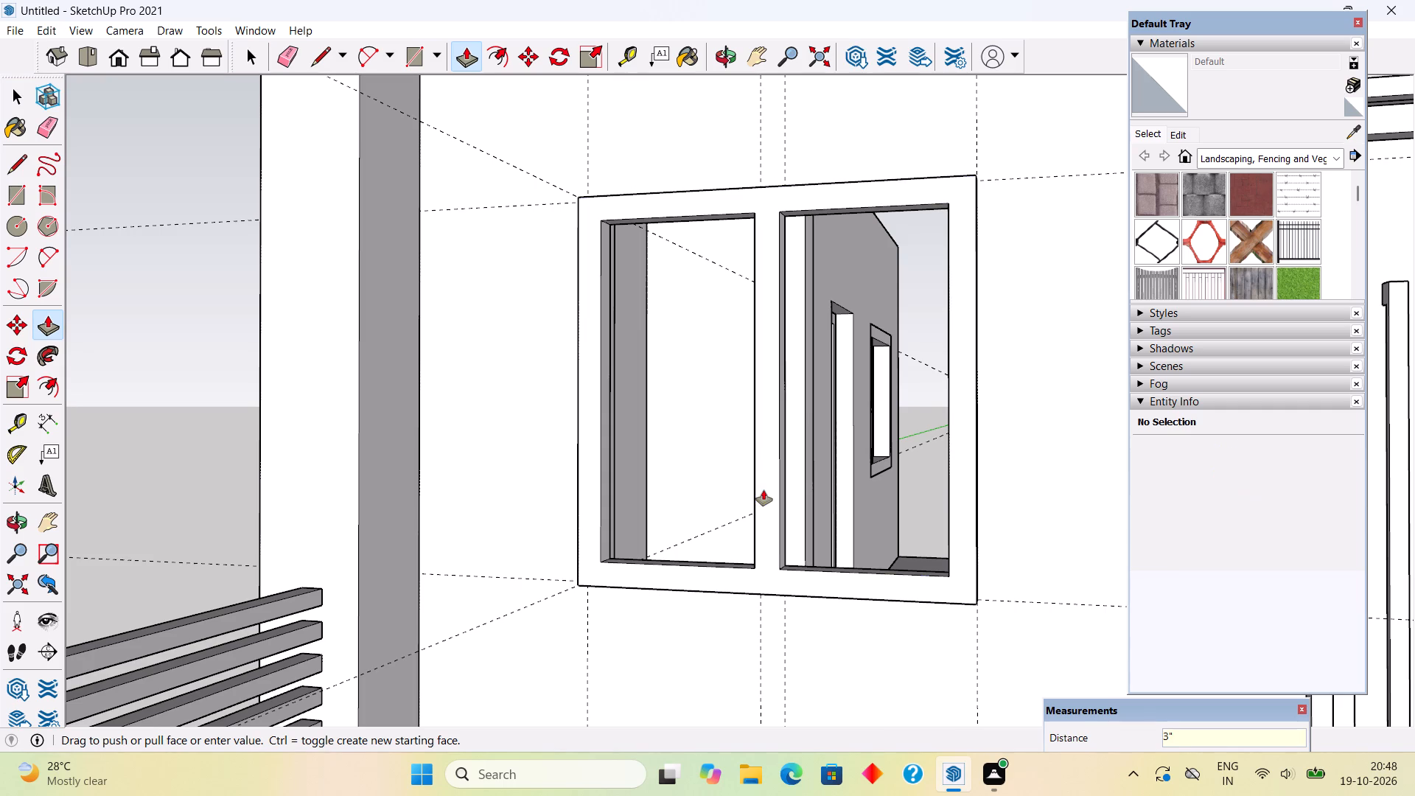
{"action": "key", "text": "space"}
Make the whole extruded window frame a group.
{"action": "triple_click", "coordinate": [764, 490]}
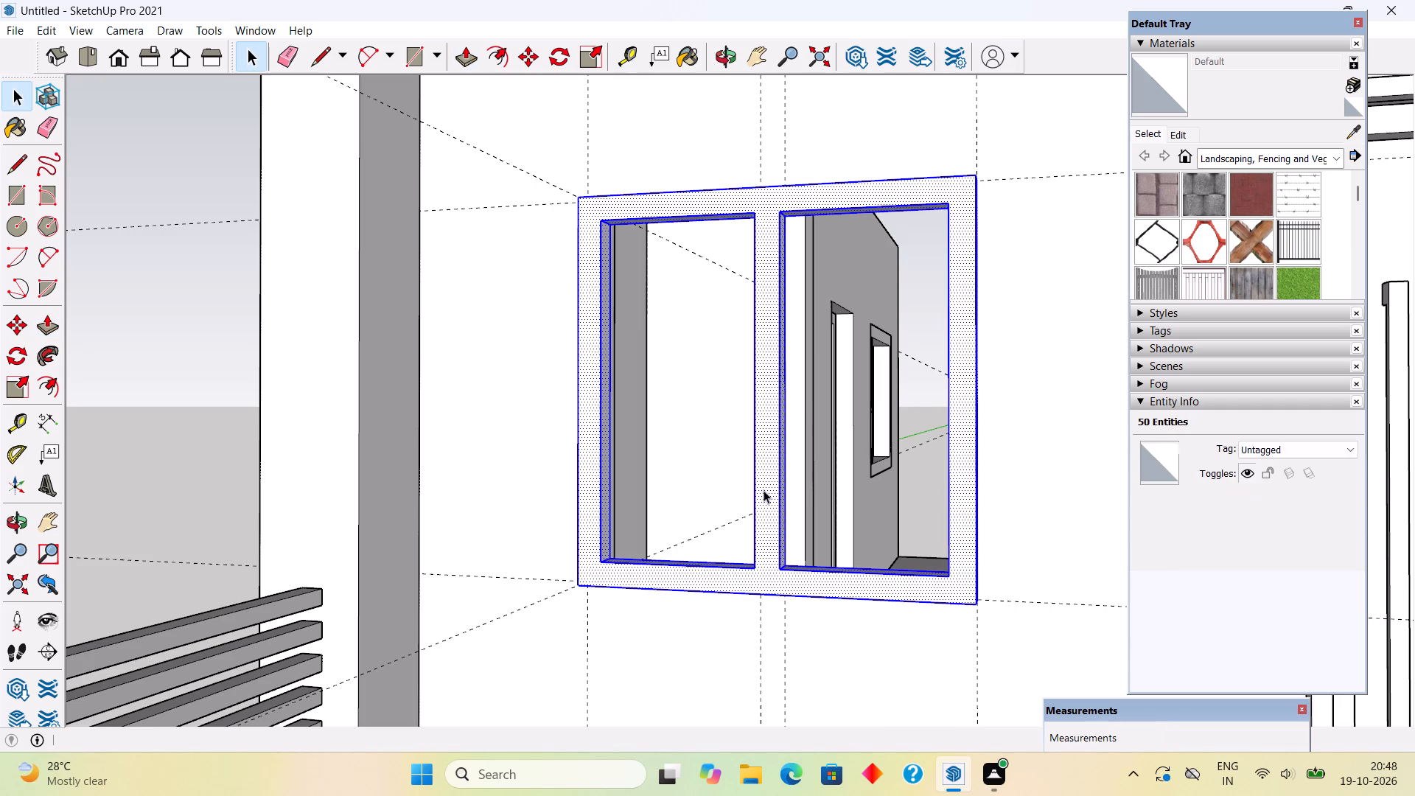
{"action": "right_click", "coordinate": [764, 490]}
{"action": "left_click", "coordinate": [830, 357]}
Move the window frame group about 7 1/2" back into the wall opening from its lower corner, and clear the selection.
{"action": "middle_click_drag", "start_coordinate": [840, 420], "coordinate": [917, 552]}
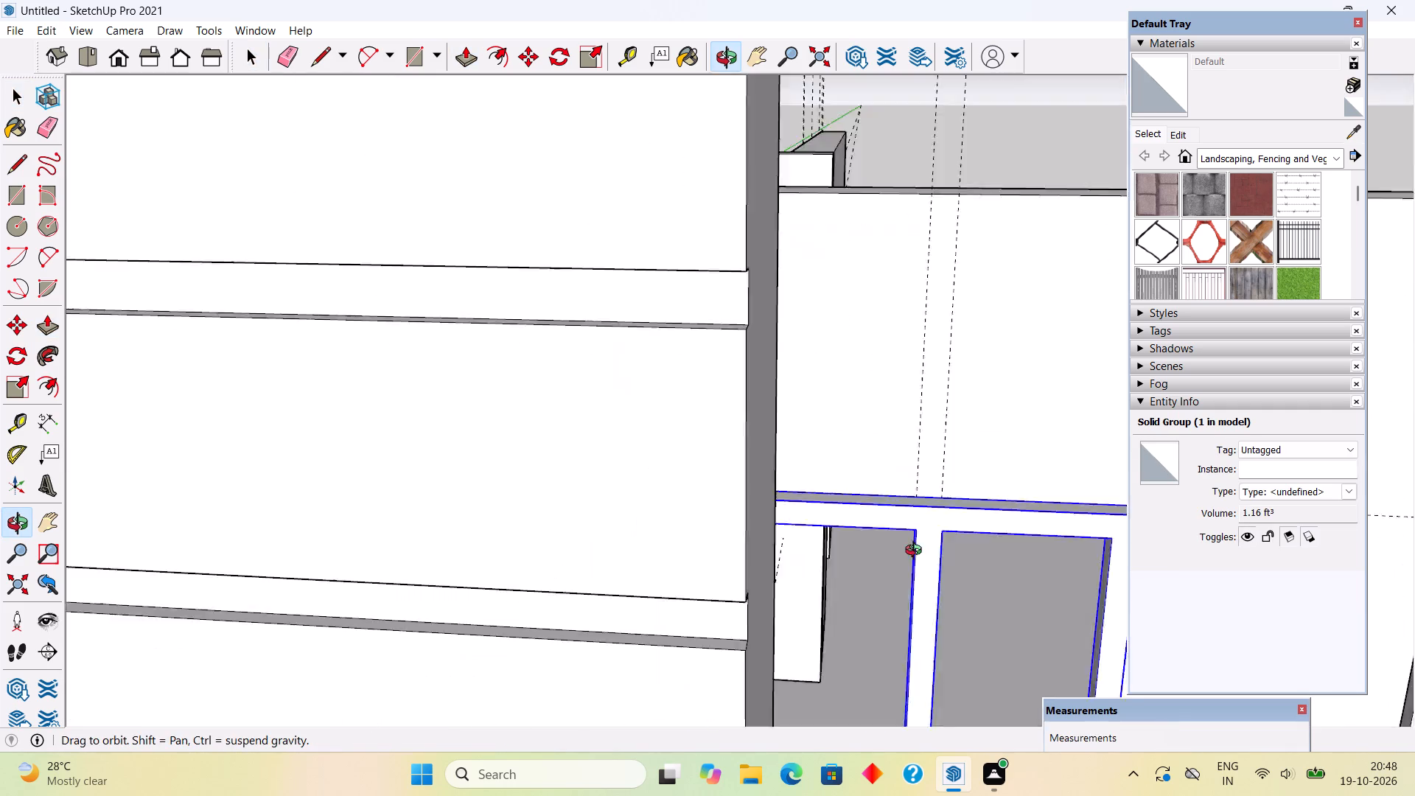
{"action": "middle_click_drag", "start_coordinate": [917, 552], "coordinate": [918, 535]}
{"action": "scroll", "coordinate": [901, 434], "scroll_direction": "down", "scroll_amount": 5}
{"action": "middle_click_drag", "start_coordinate": [892, 278], "coordinate": [746, 184]}
{"action": "scroll", "coordinate": [746, 184], "scroll_direction": "down", "scroll_amount": 7}
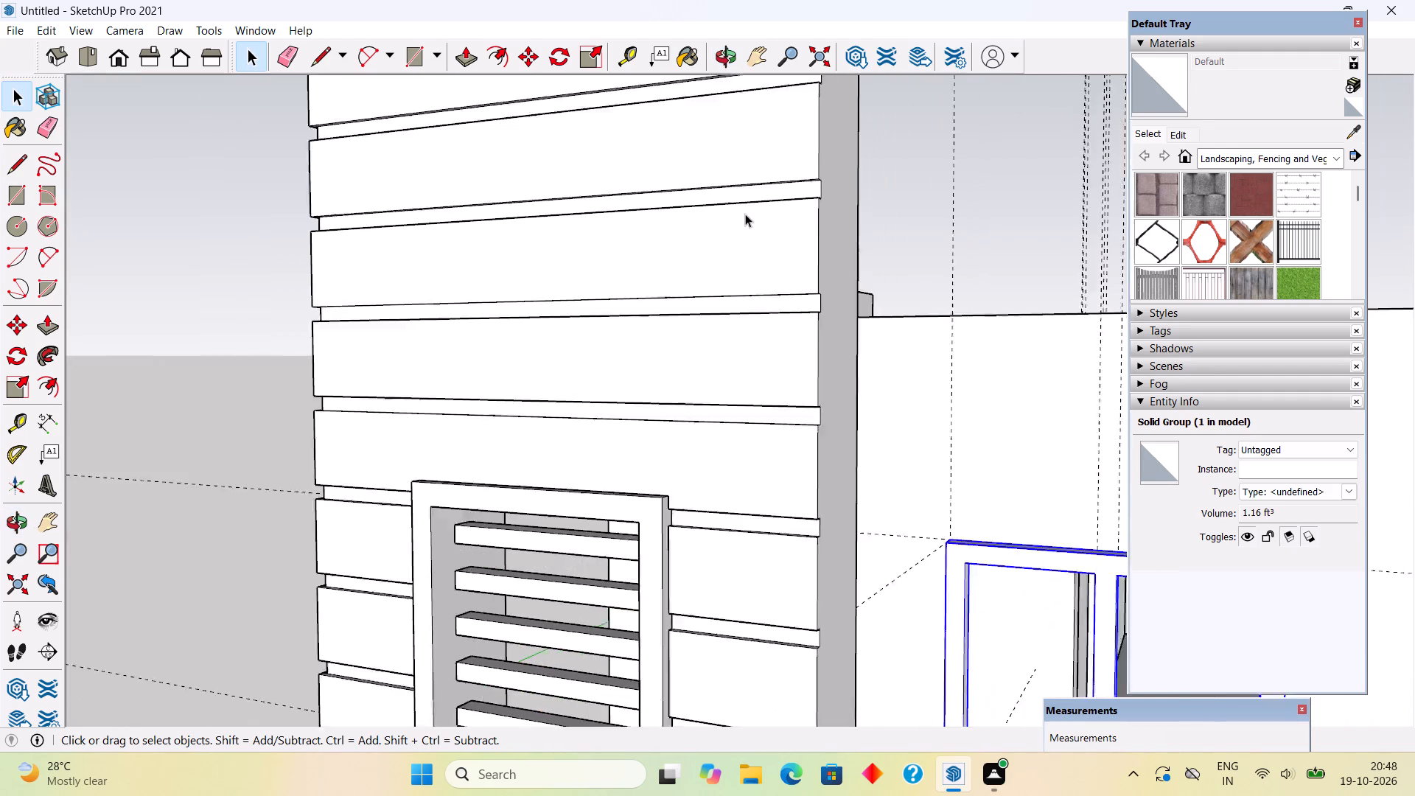
{"action": "scroll", "coordinate": [745, 214], "scroll_direction": "down", "scroll_amount": 14}
{"action": "middle_click_drag", "start_coordinate": [789, 418], "coordinate": [1204, 520]}
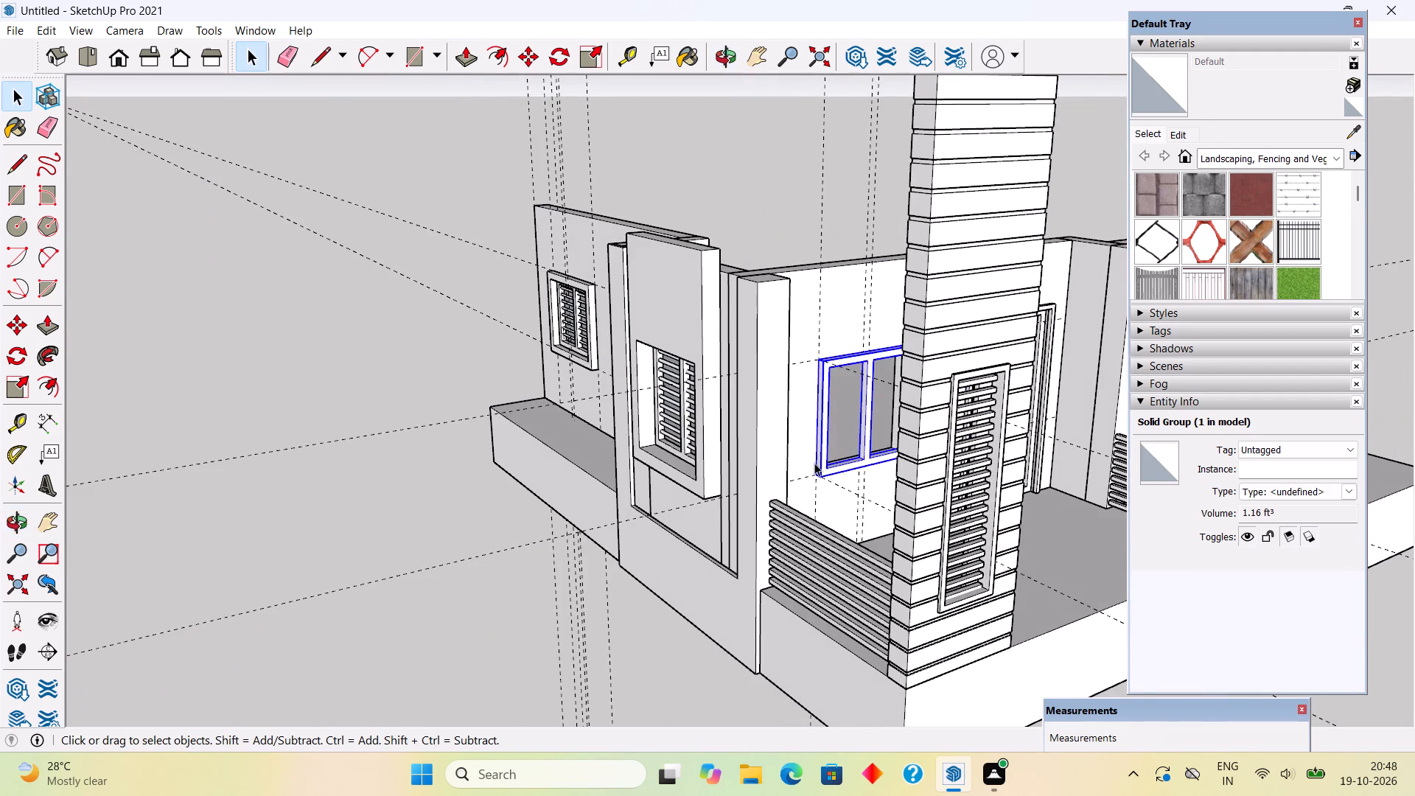
{"action": "scroll", "coordinate": [814, 463], "scroll_direction": "up", "scroll_amount": 8}
{"action": "scroll", "coordinate": [888, 482], "scroll_direction": "up", "scroll_amount": 1}
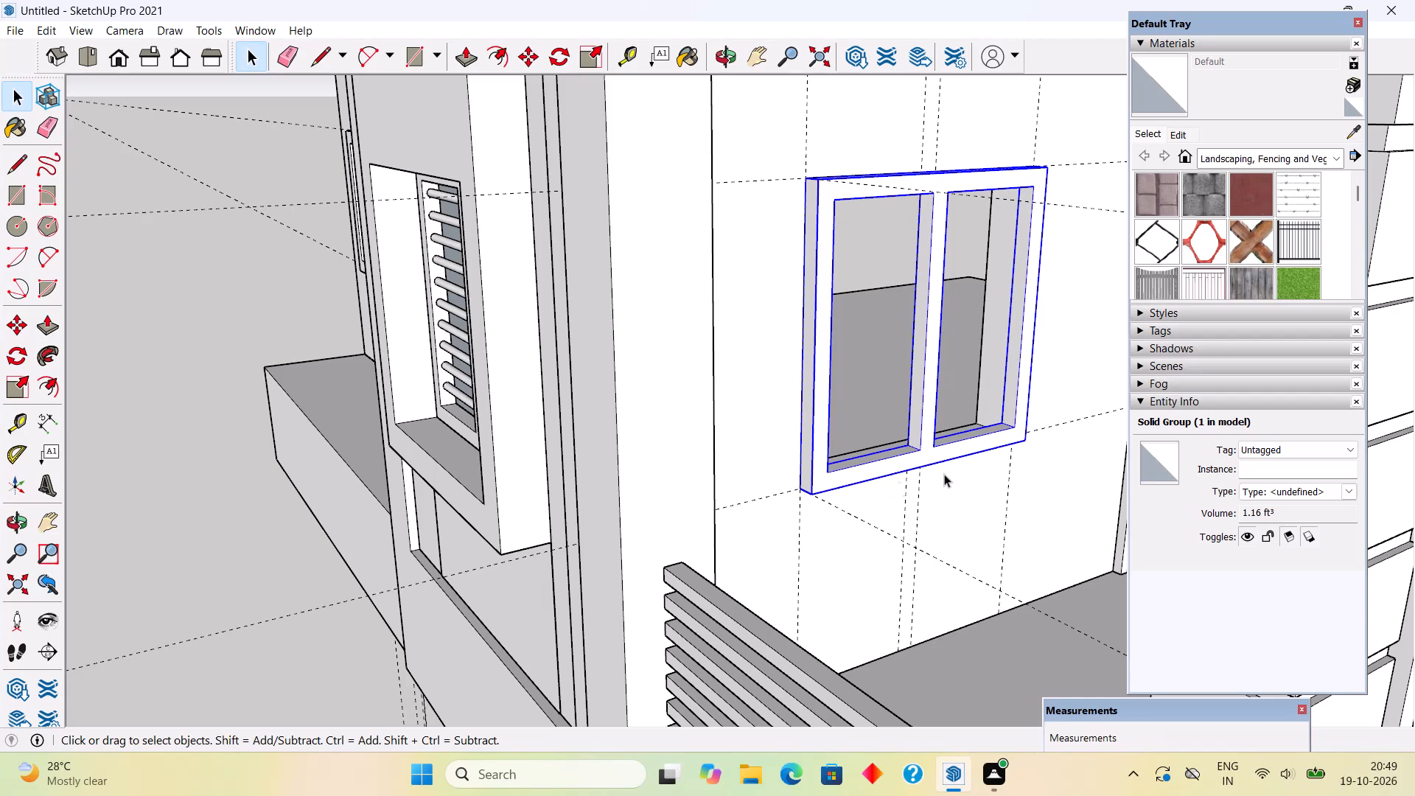
{"action": "key", "text": "m"}
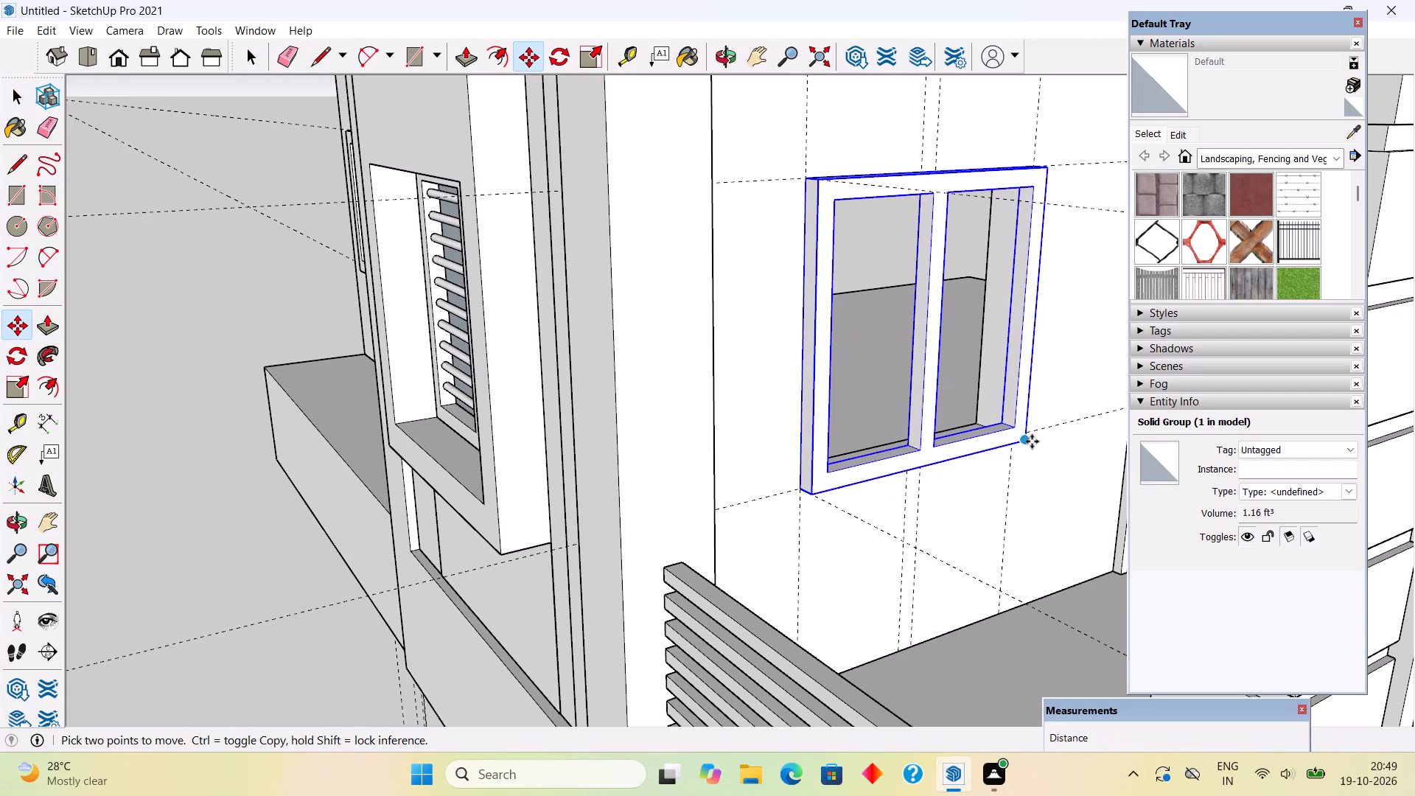
{"action": "left_click", "coordinate": [1027, 440]}
{"action": "scroll", "coordinate": [992, 430], "scroll_direction": "up", "scroll_amount": 3}
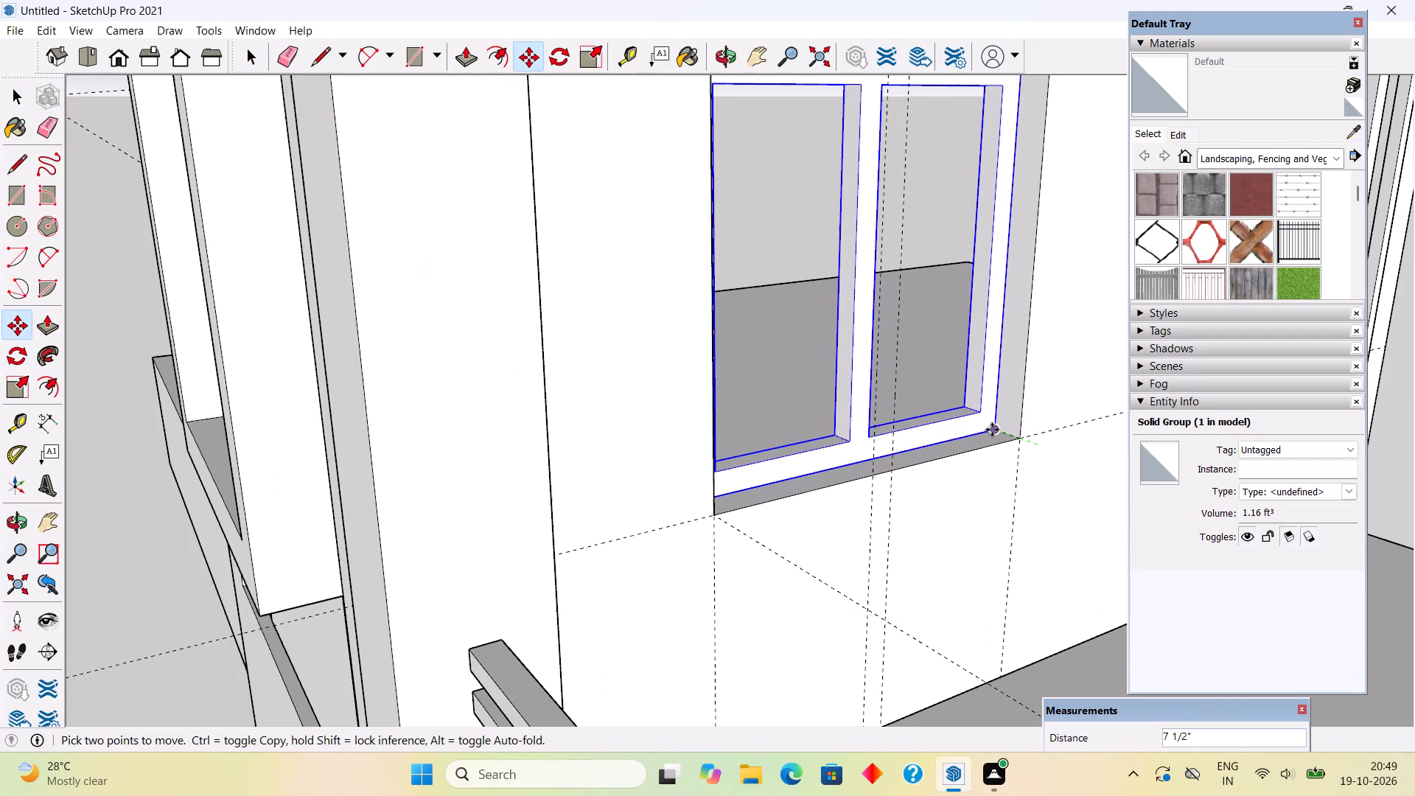
{"action": "left_click", "coordinate": [992, 430]}
{"action": "key", "text": "space"}
{"action": "scroll", "coordinate": [992, 430], "scroll_direction": "down", "scroll_amount": 3}
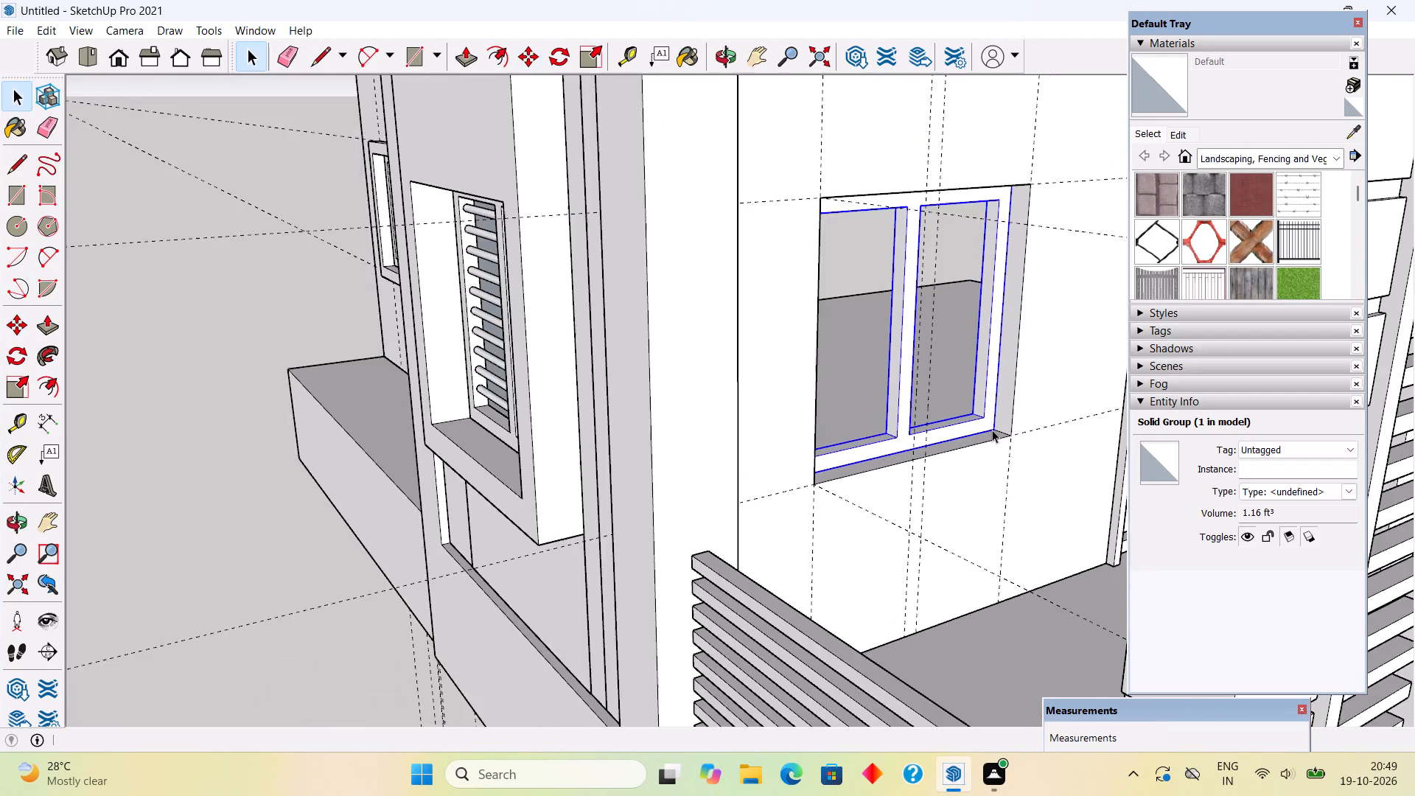
{"action": "scroll", "coordinate": [992, 430], "scroll_direction": "down", "scroll_amount": 14}
{"action": "left_click", "coordinate": [547, 384]}
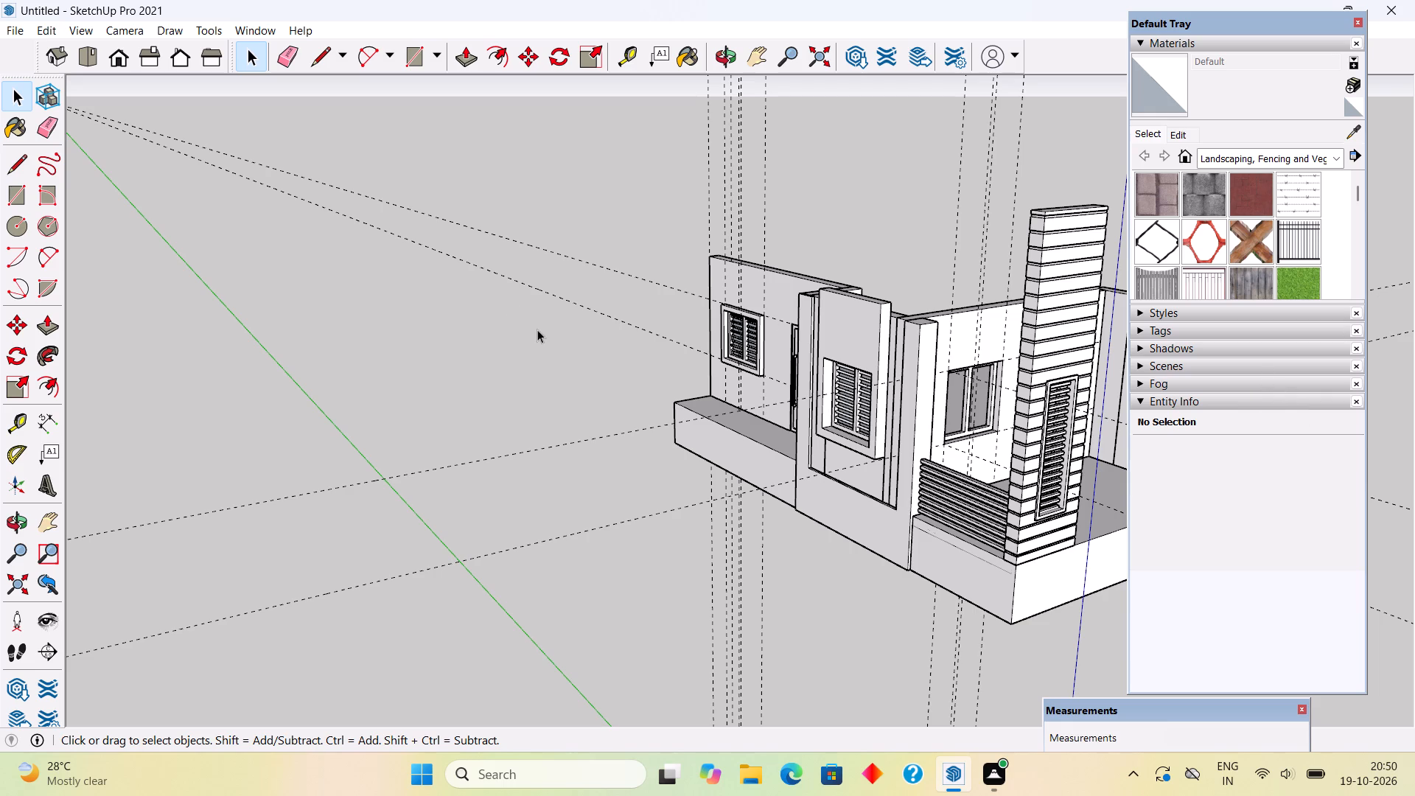
Place a vertical guide 1 1/2" from the edge, down the middle of the frame's inner side face farthest from the door.
{"action": "scroll", "coordinate": [537, 329], "scroll_direction": "down", "scroll_amount": 12}
{"action": "middle_click_drag", "start_coordinate": [612, 352], "coordinate": [748, 338]}
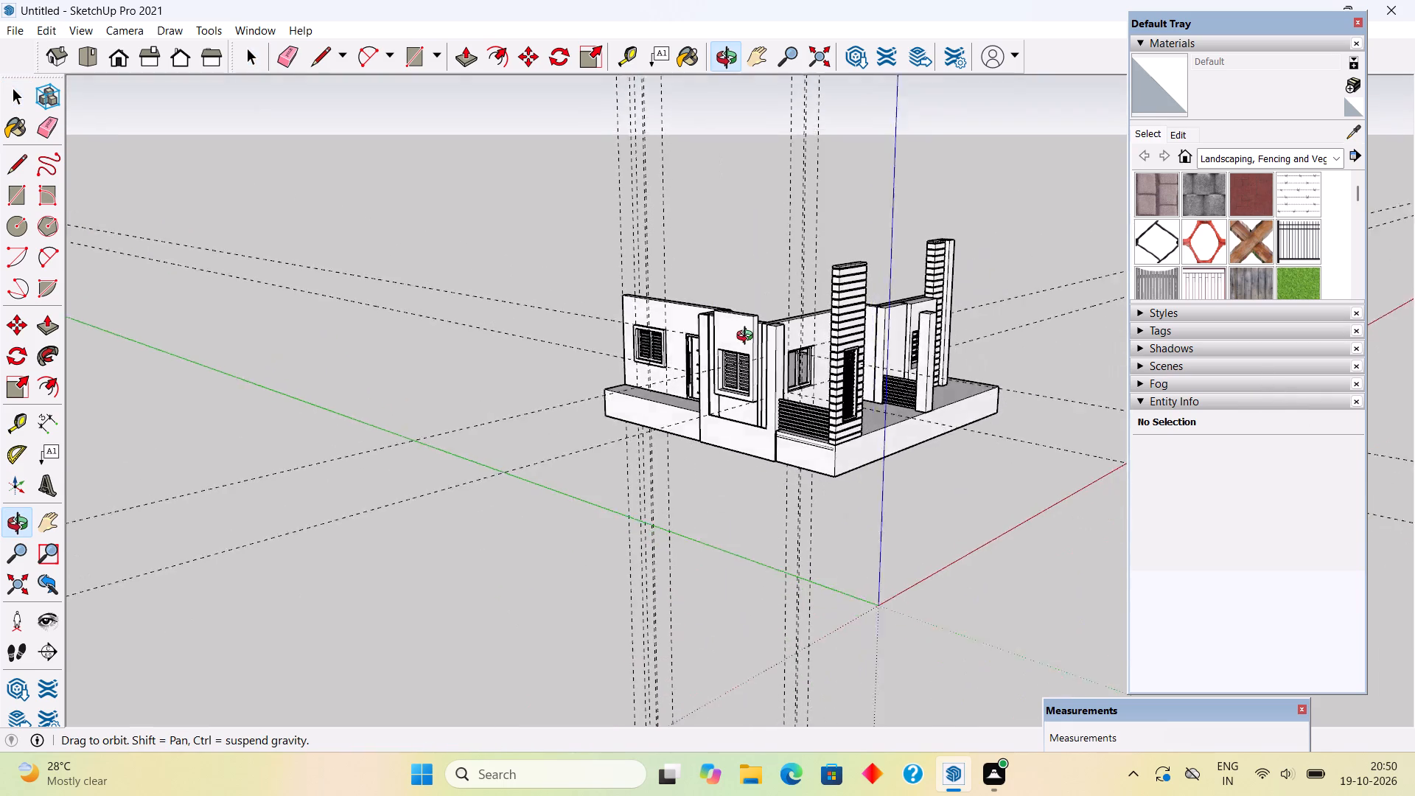
{"action": "middle_click_drag", "start_coordinate": [748, 338], "coordinate": [247, 304]}
{"action": "scroll", "coordinate": [776, 376], "scroll_direction": "up", "scroll_amount": 7}
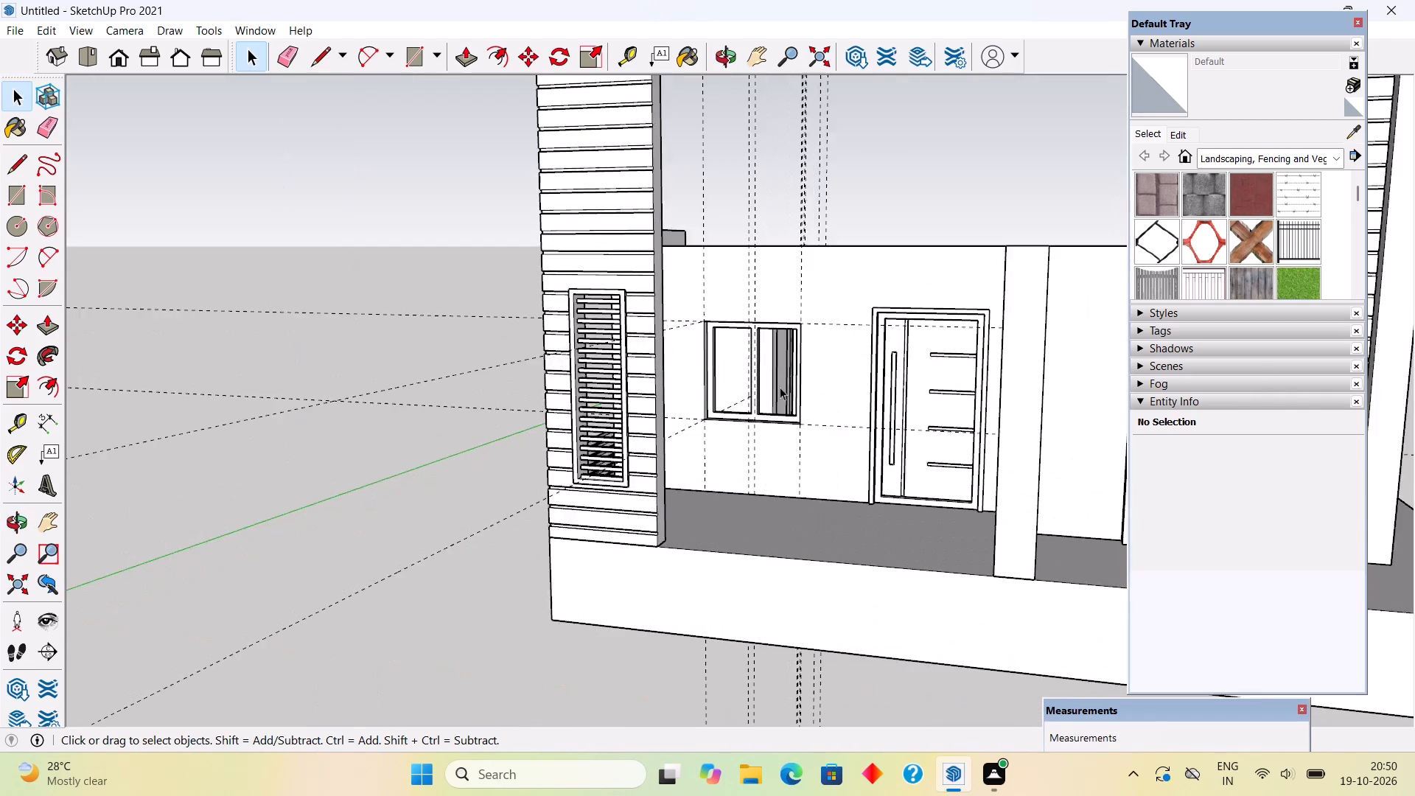
{"action": "scroll", "coordinate": [779, 390], "scroll_direction": "up", "scroll_amount": 6}
{"action": "middle_click_drag", "start_coordinate": [781, 391], "coordinate": [886, 419]}
{"action": "scroll", "coordinate": [886, 414], "scroll_direction": "up", "scroll_amount": 7}
{"action": "scroll", "coordinate": [814, 423], "scroll_direction": "down", "scroll_amount": 5}
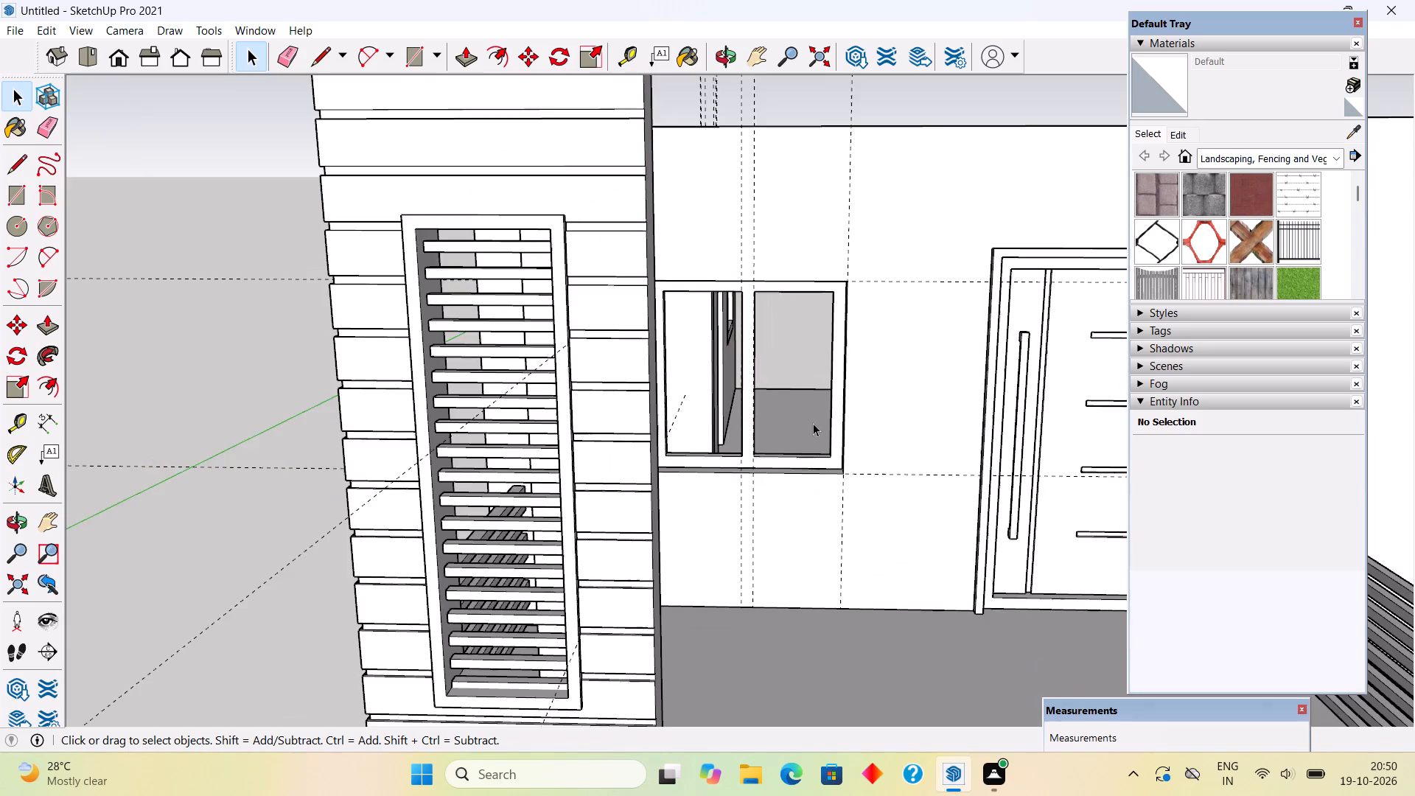
{"action": "middle_click_drag", "start_coordinate": [744, 405], "coordinate": [547, 341]}
{"action": "scroll", "coordinate": [592, 302], "scroll_direction": "up", "scroll_amount": 5}
{"action": "scroll", "coordinate": [738, 252], "scroll_direction": "up", "scroll_amount": 2}
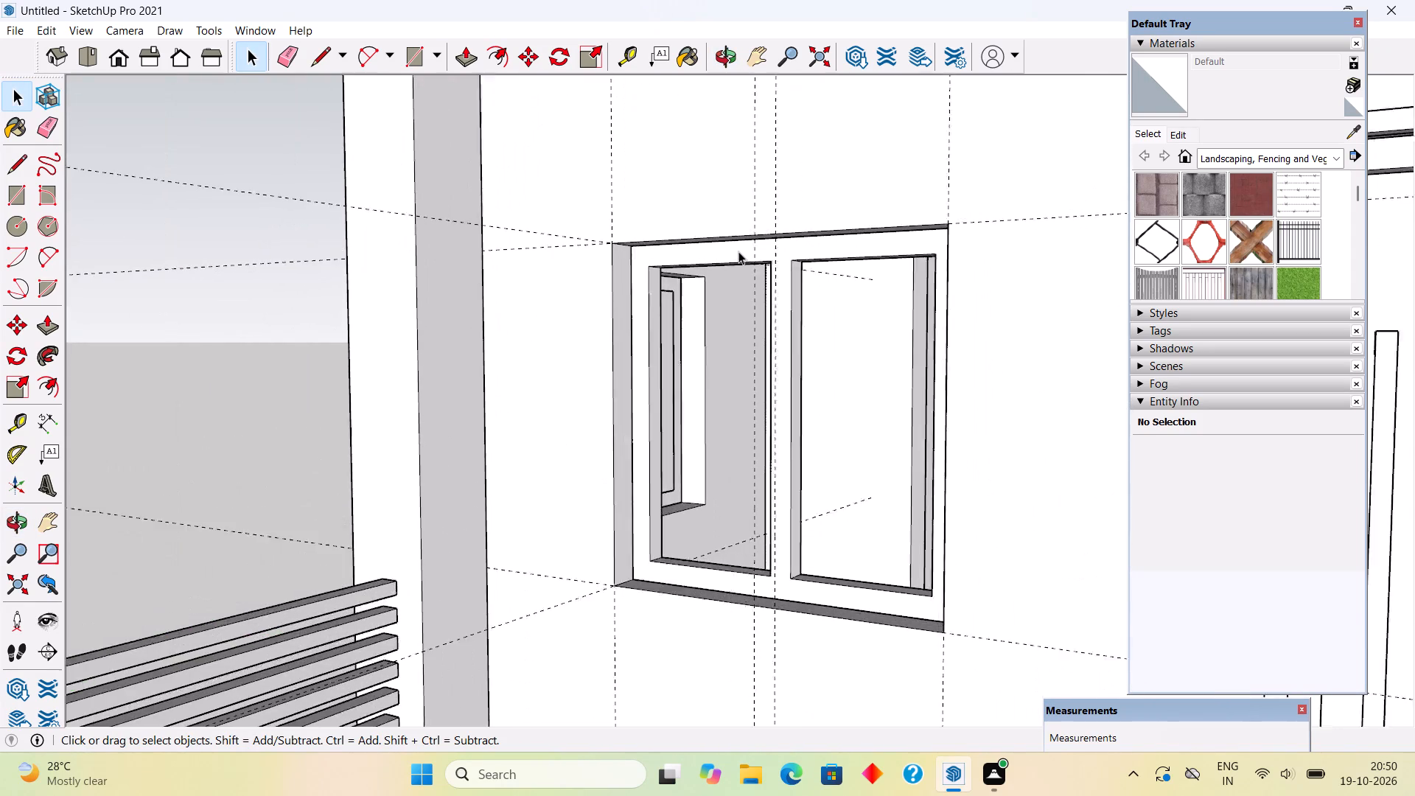
{"action": "scroll", "coordinate": [738, 251], "scroll_direction": "up", "scroll_amount": 2}
{"action": "middle_click_drag", "start_coordinate": [687, 273], "coordinate": [615, 223]}
{"action": "scroll", "coordinate": [601, 223], "scroll_direction": "up", "scroll_amount": 6}
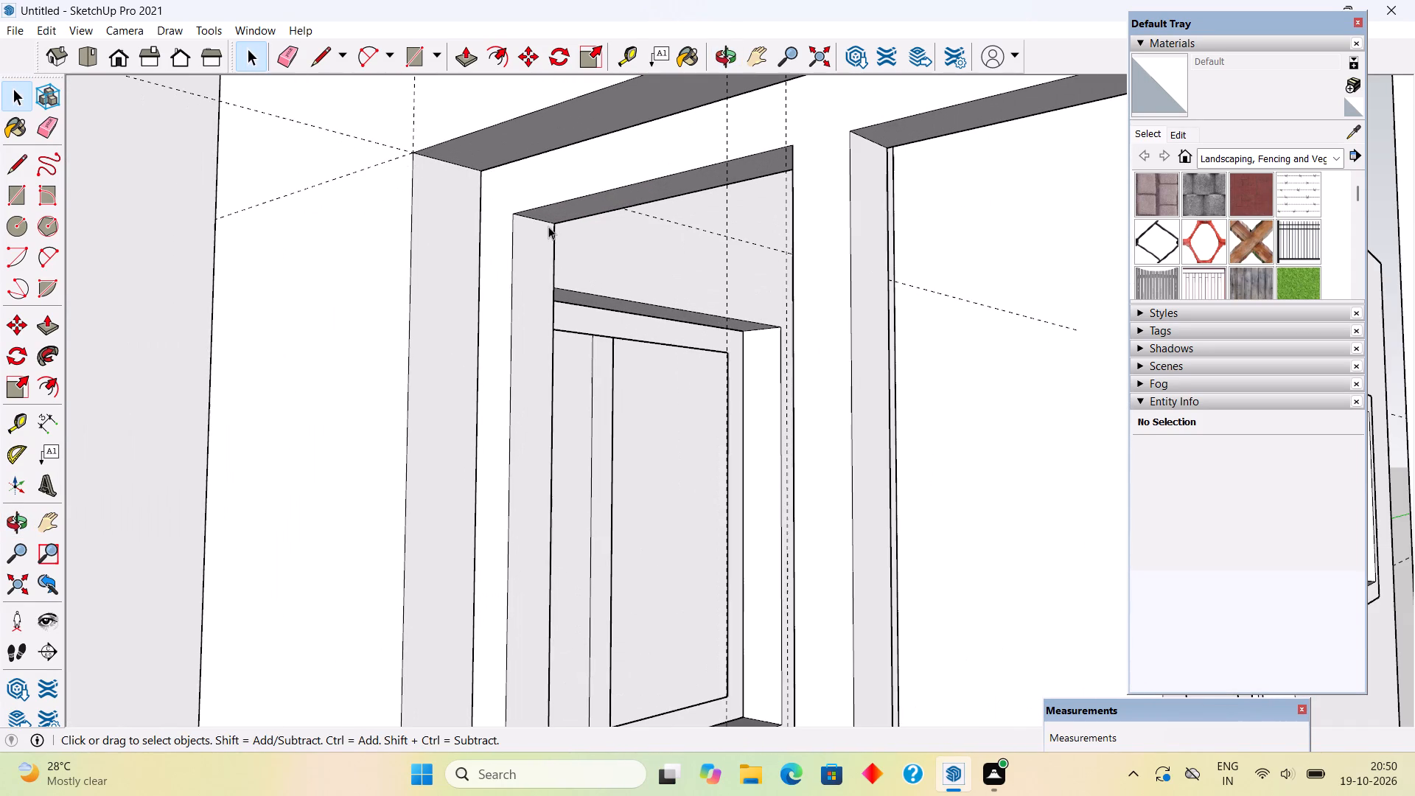
{"action": "key", "text": "t"}
{"action": "left_click", "coordinate": [508, 319]}
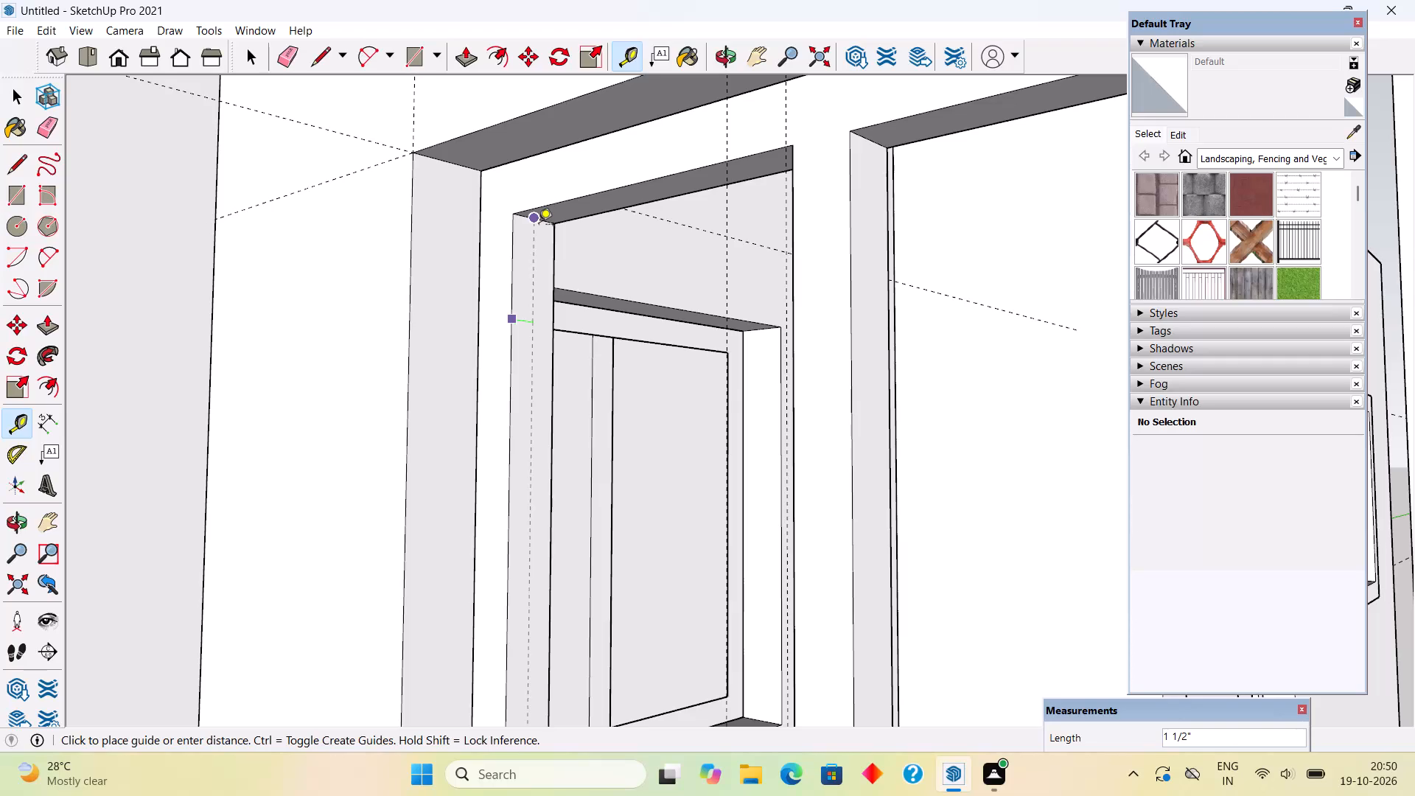
{"action": "left_click", "coordinate": [539, 225]}
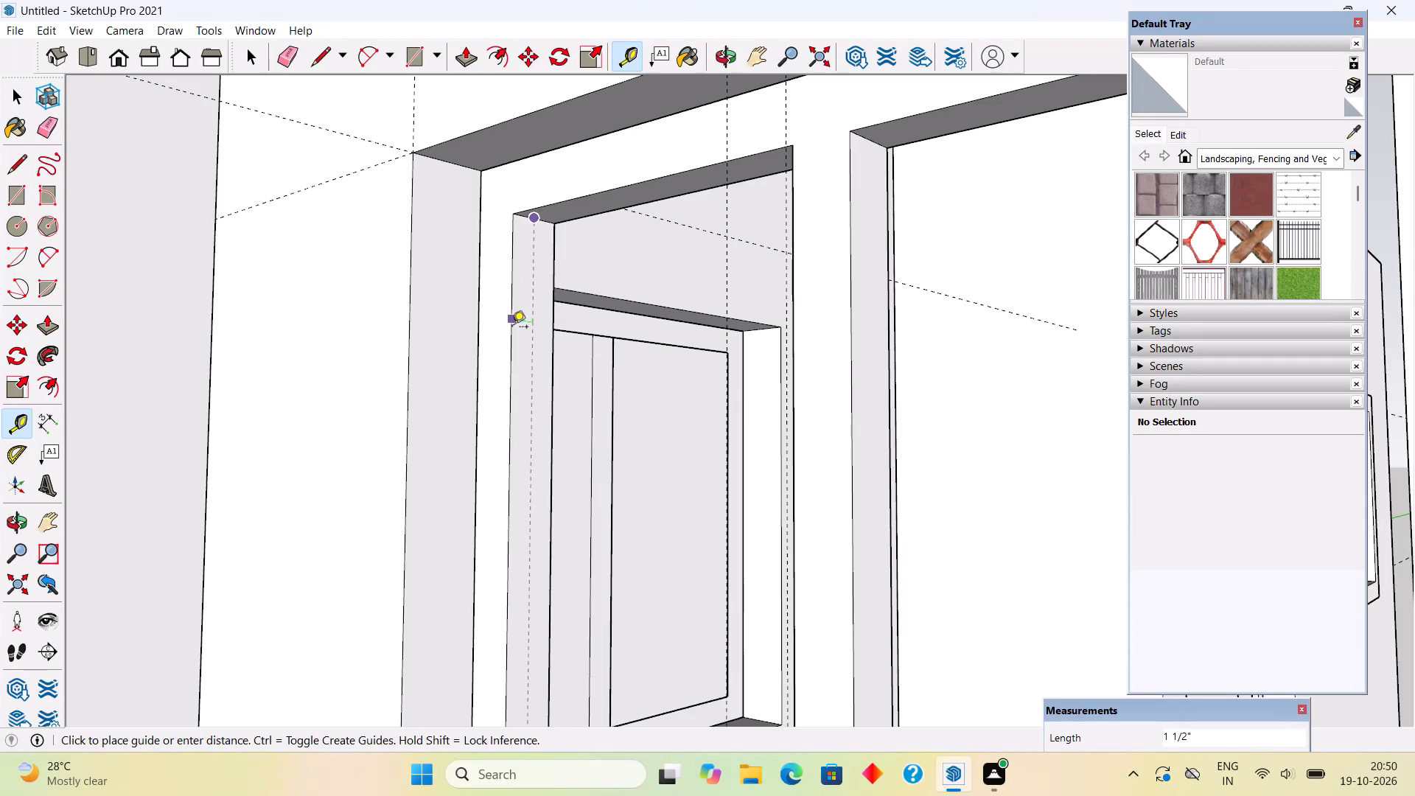
Draw a circle of about 3/8" radius on that guide, near the top of the frame's inner side face.
{"action": "key", "text": "c"}
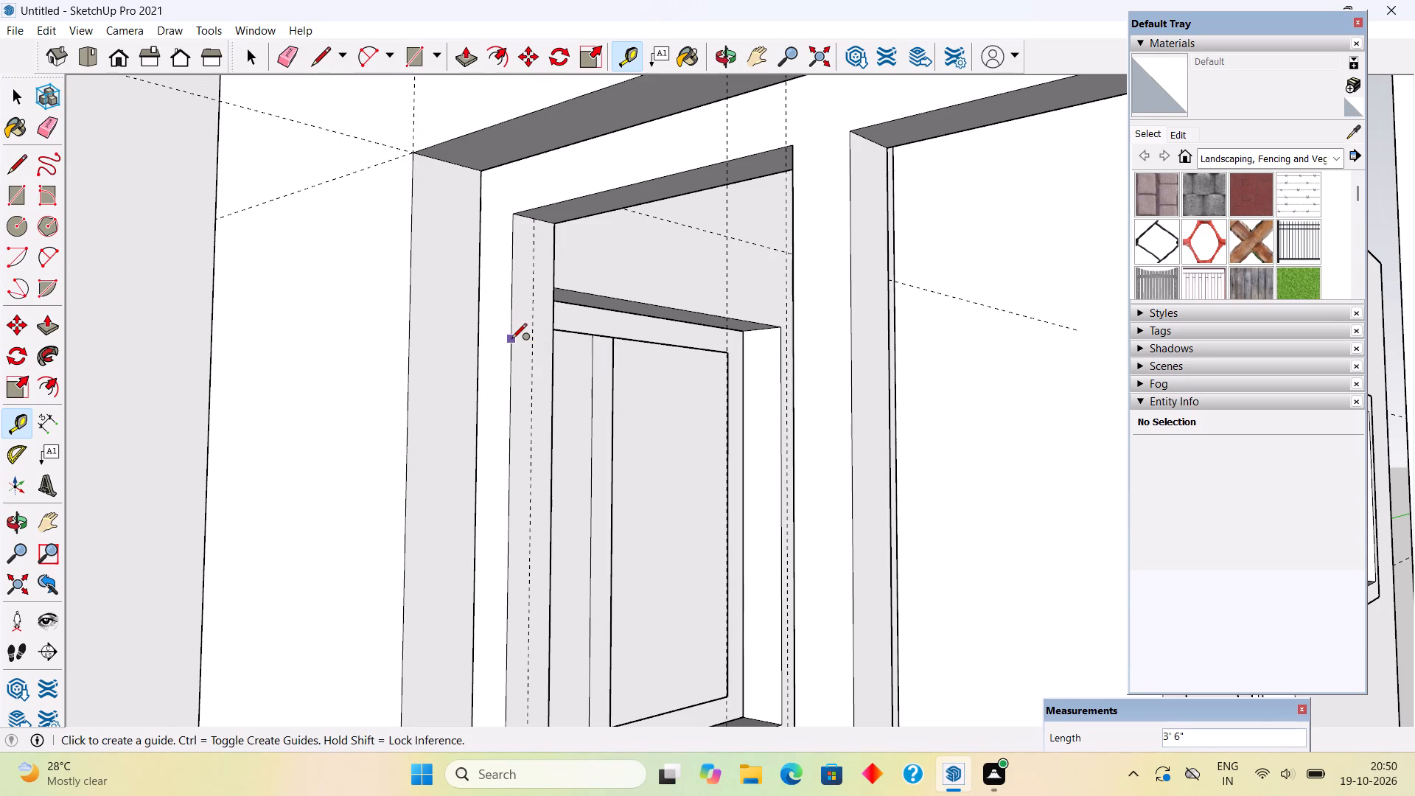
{"action": "scroll", "coordinate": [539, 242], "scroll_direction": "up", "scroll_amount": 7}
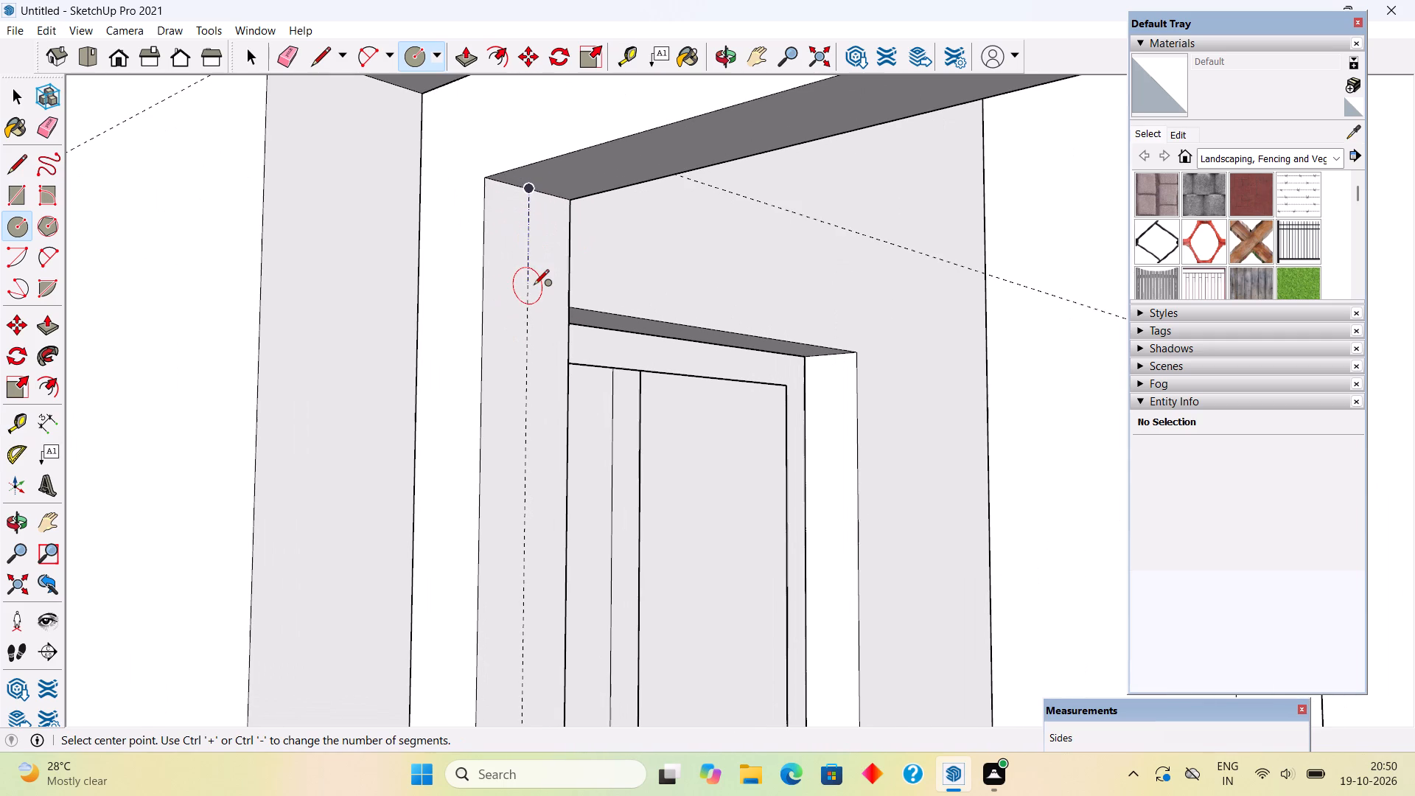
{"action": "left_click", "coordinate": [532, 288]}
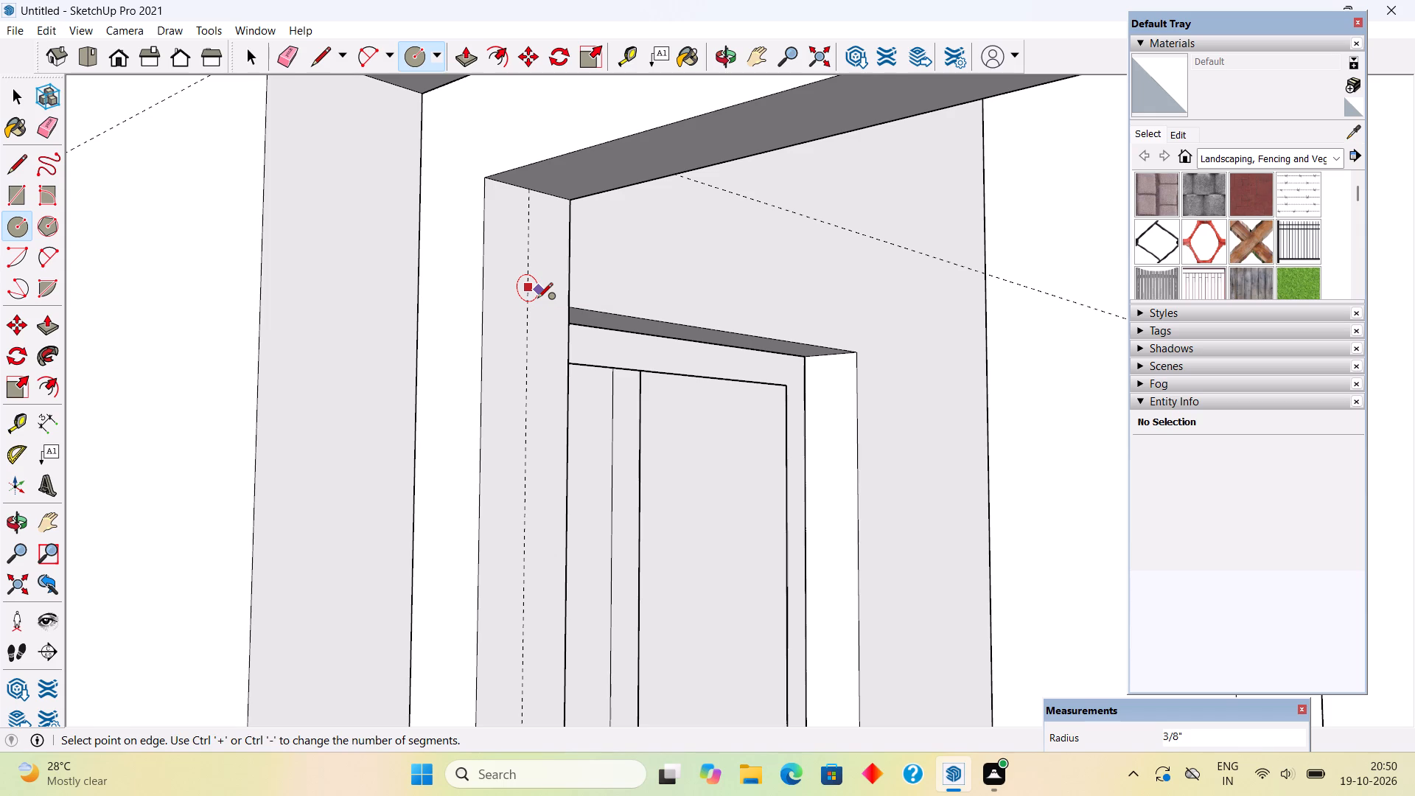
{"action": "left_click", "coordinate": [537, 299]}
Extrude the circle 3' 9" across both window openings to form a horizontal round bar.
{"action": "key", "text": "p"}
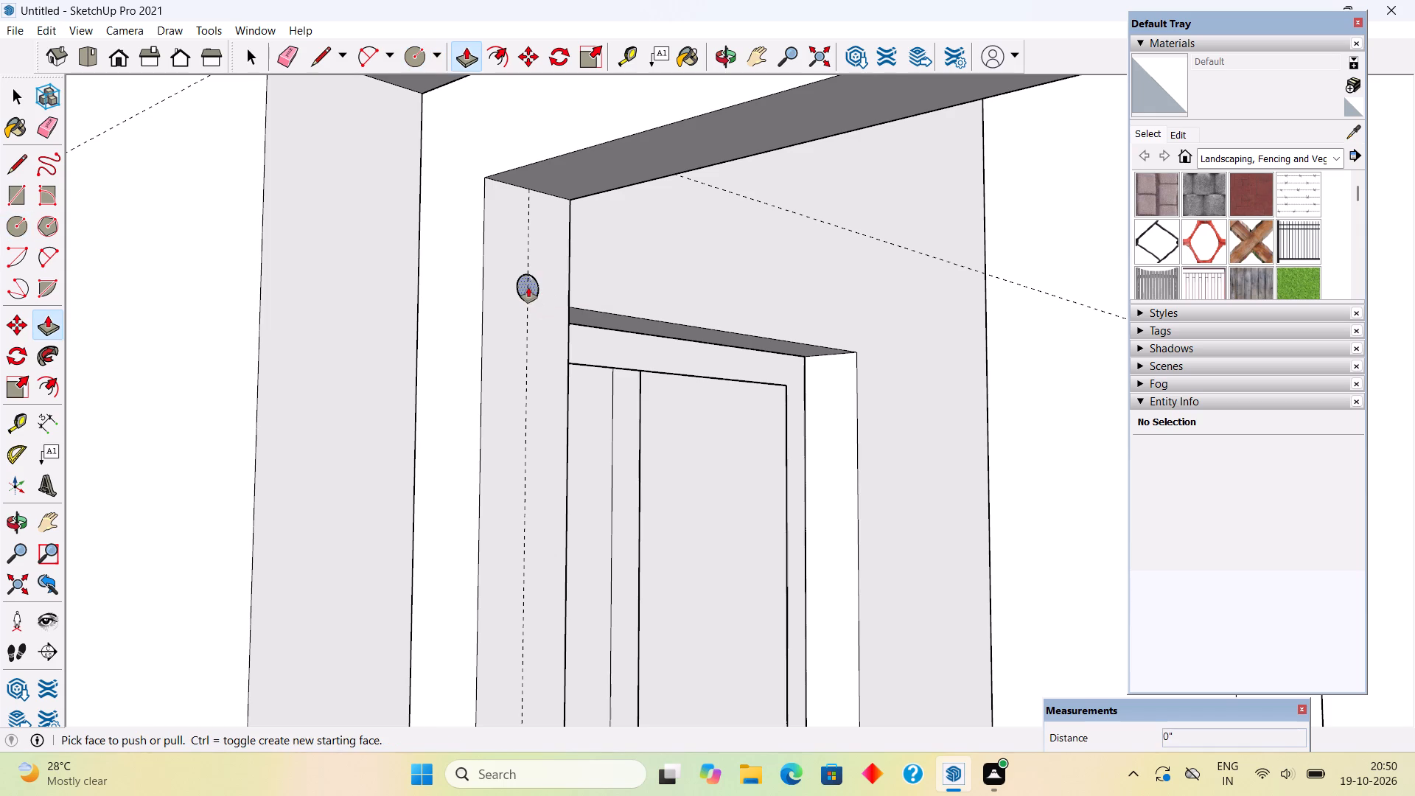
{"action": "left_click", "coordinate": [528, 287]}
{"action": "scroll", "coordinate": [766, 279], "scroll_direction": "down", "scroll_amount": 5}
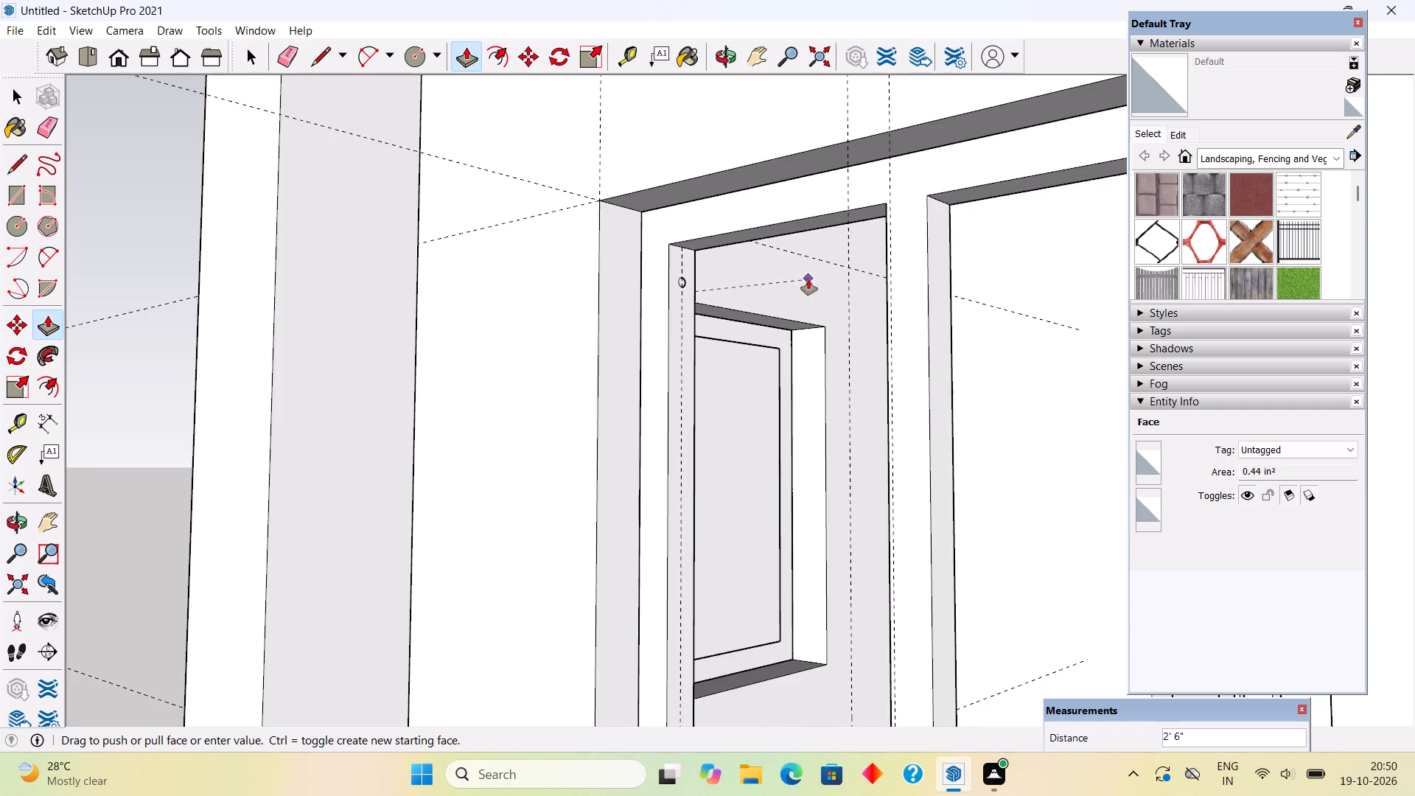
{"action": "scroll", "coordinate": [808, 279], "scroll_direction": "down", "scroll_amount": 5}
{"action": "left_click", "coordinate": [986, 271]}
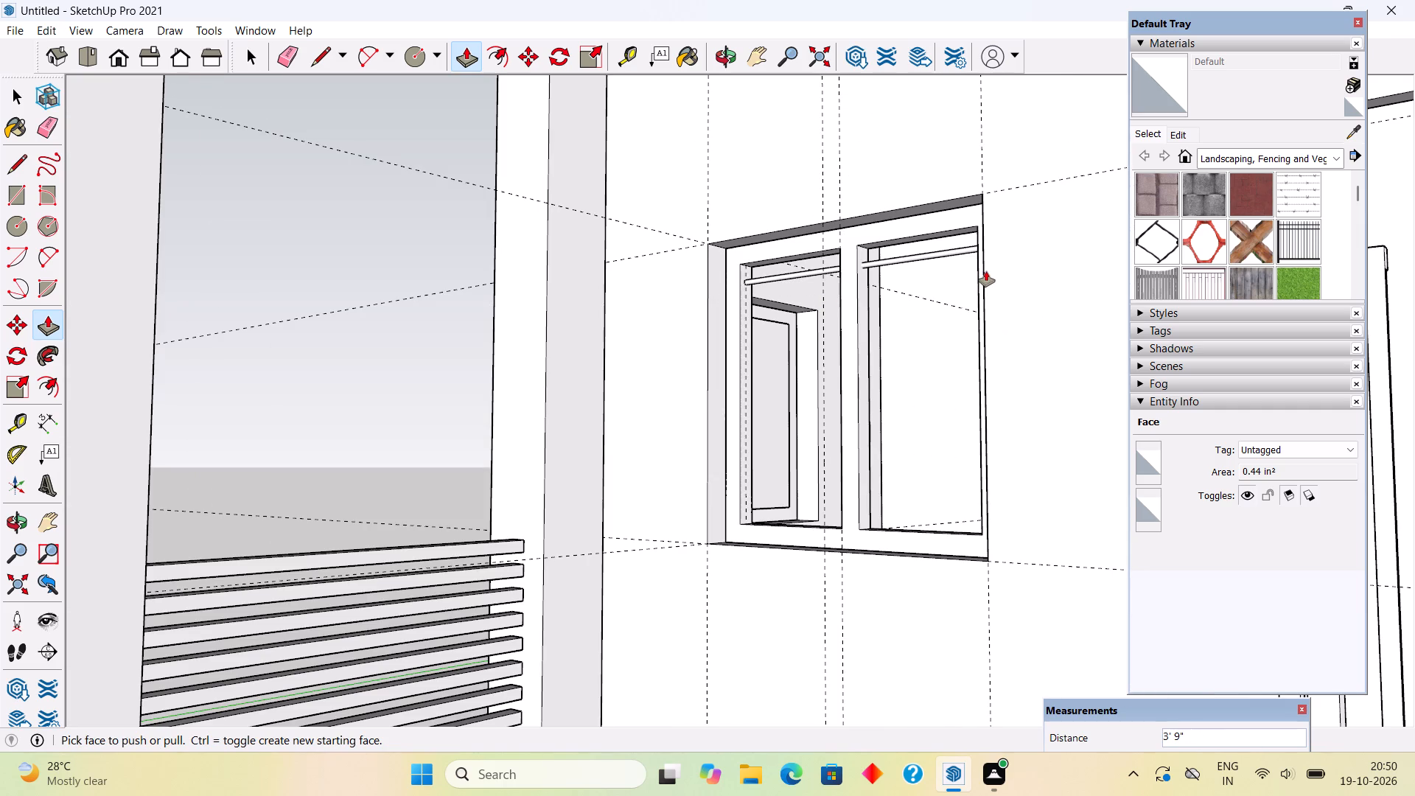
{"action": "key", "text": "space"}
{"action": "scroll", "coordinate": [796, 266], "scroll_direction": "up", "scroll_amount": 4}
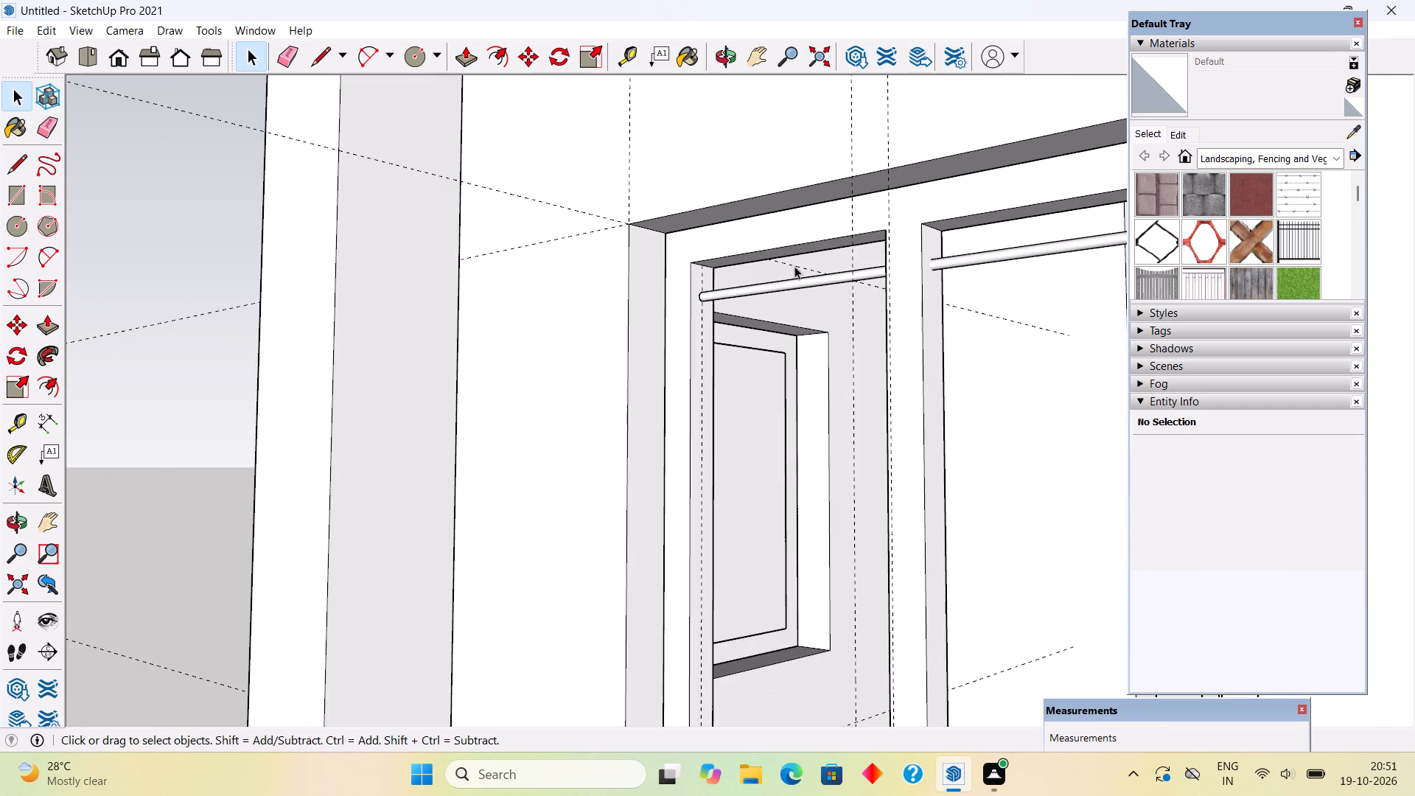
Group all the geometry of the horizontal round bar across the window openings.
{"action": "triple_click", "coordinate": [794, 282]}
{"action": "right_click", "coordinate": [794, 282]}
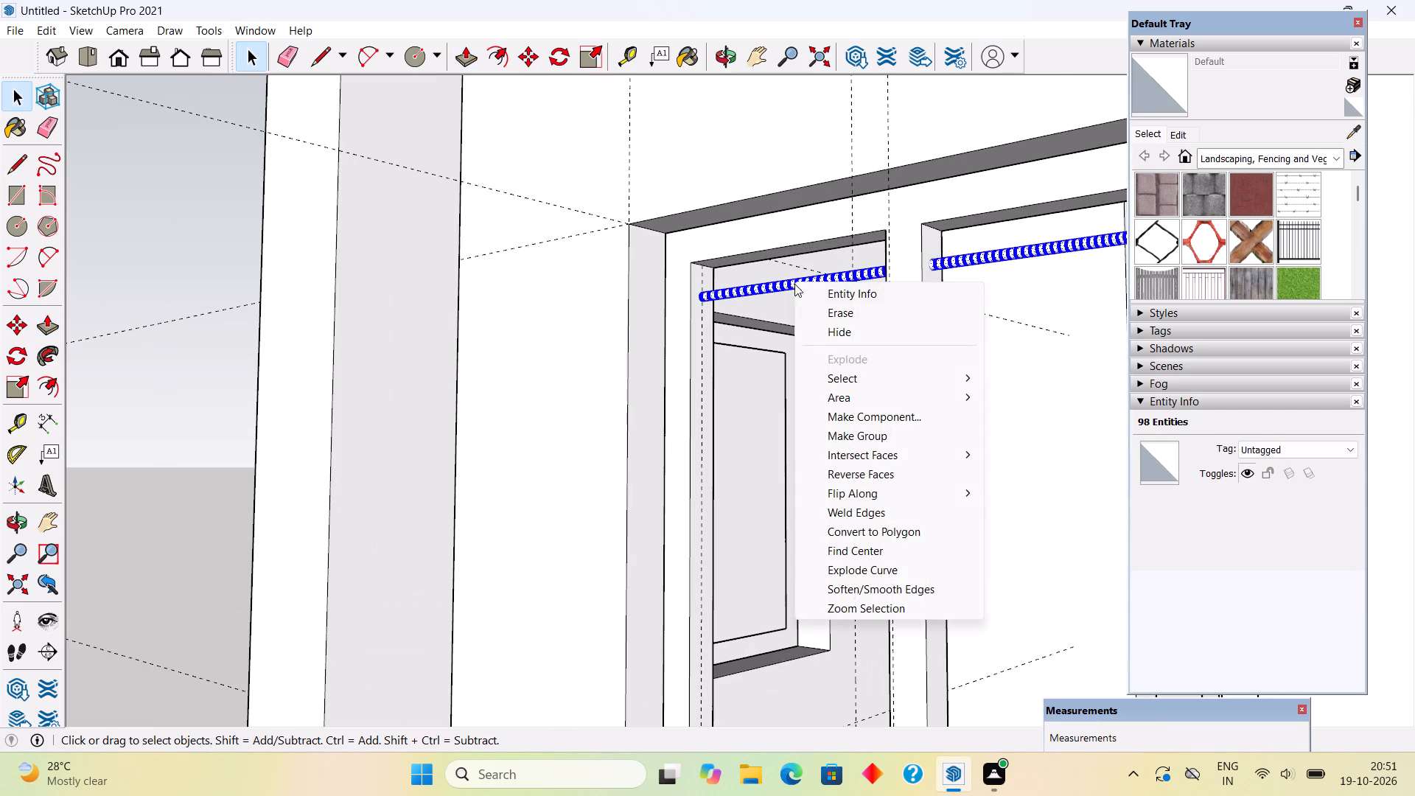
{"action": "left_click", "coordinate": [839, 430]}
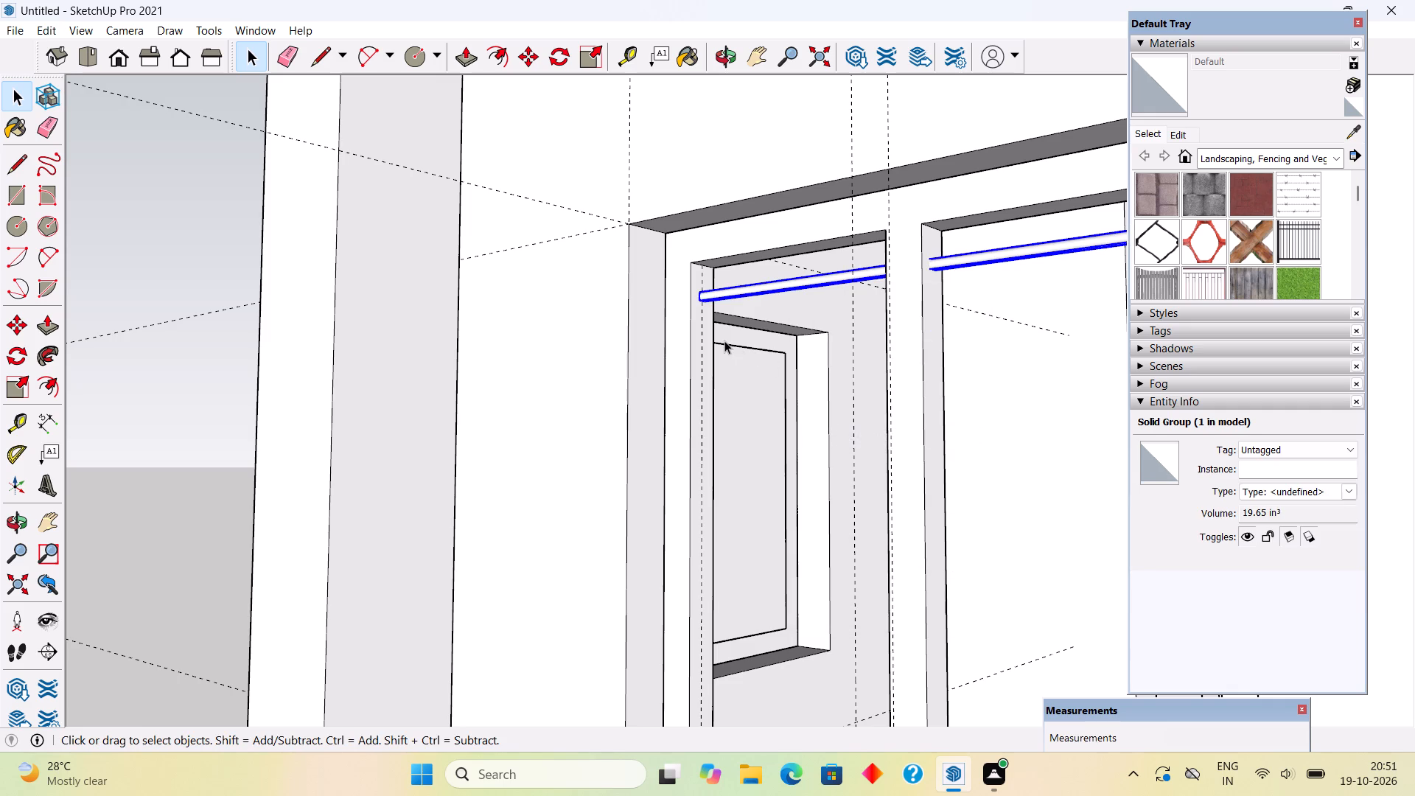
Copy the round bar group straight down the window frame 8 times at 4" spacing.
{"action": "key", "text": "m"}
{"action": "scroll", "coordinate": [685, 310], "scroll_direction": "up", "scroll_amount": 6}
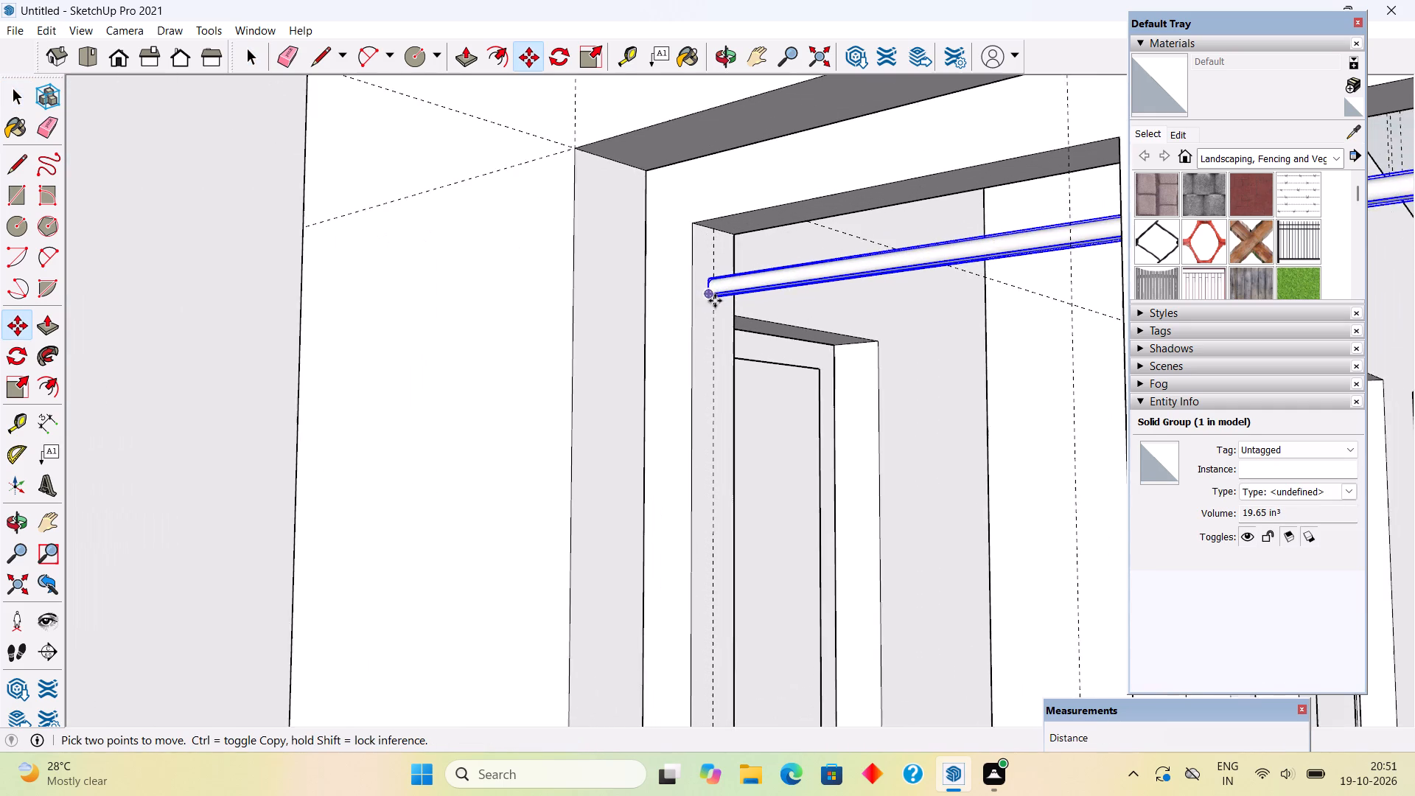
{"action": "scroll", "coordinate": [715, 301], "scroll_direction": "up", "scroll_amount": 5}
{"action": "left_click", "coordinate": [725, 284]}
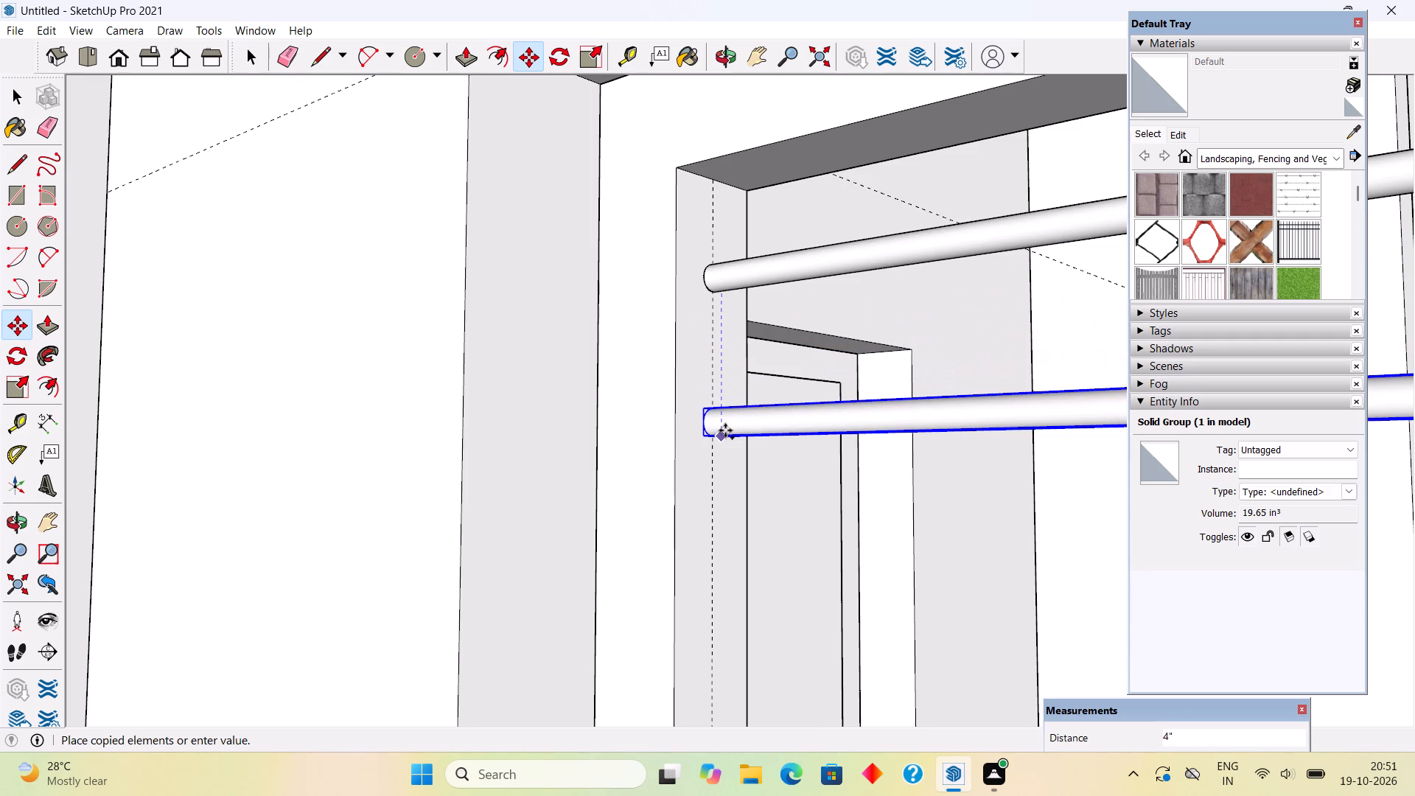
{"action": "type", "text": "4\""}
{"action": "key", "text": "Return"}
{"action": "key", "text": "x"}
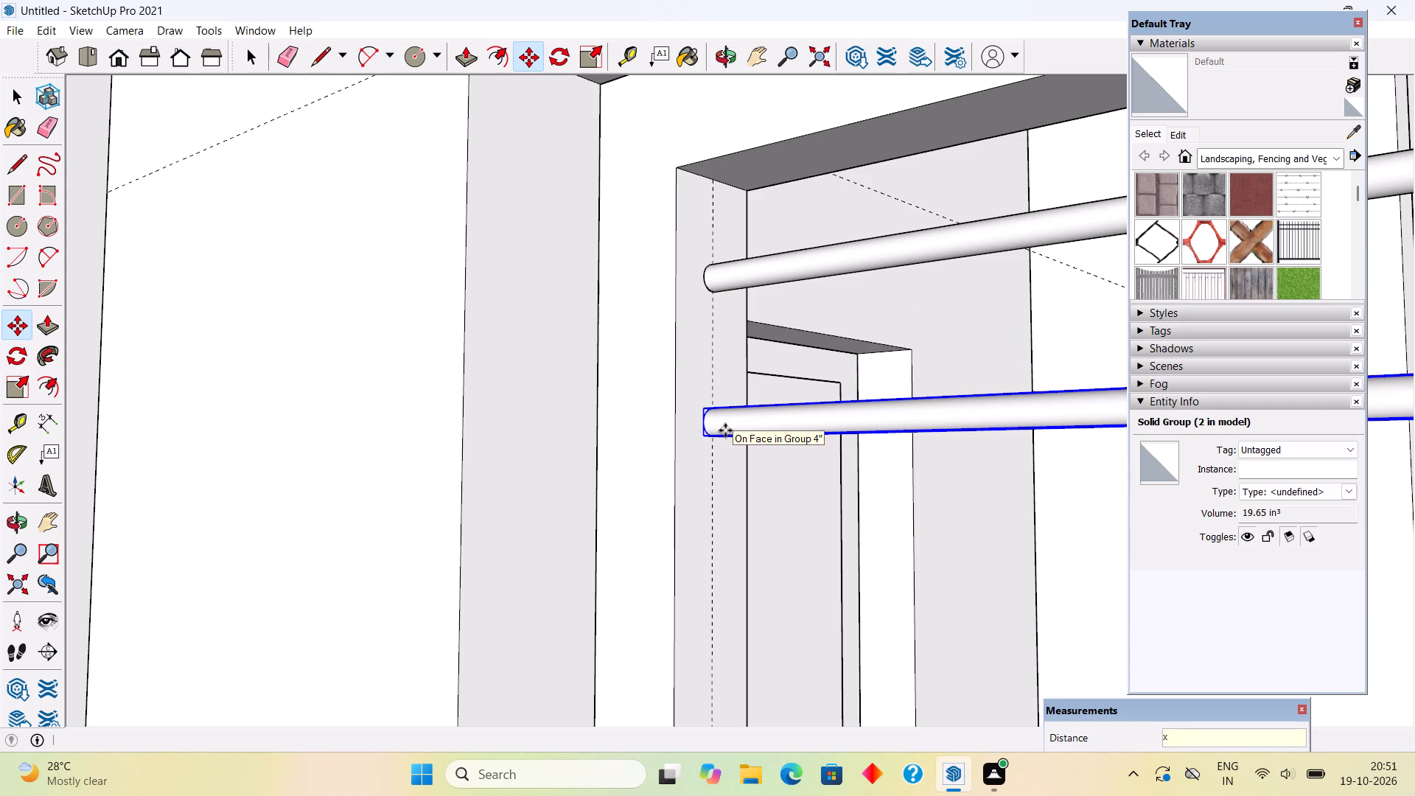
{"action": "key", "text": "8"}
{"action": "key", "text": "Return"}
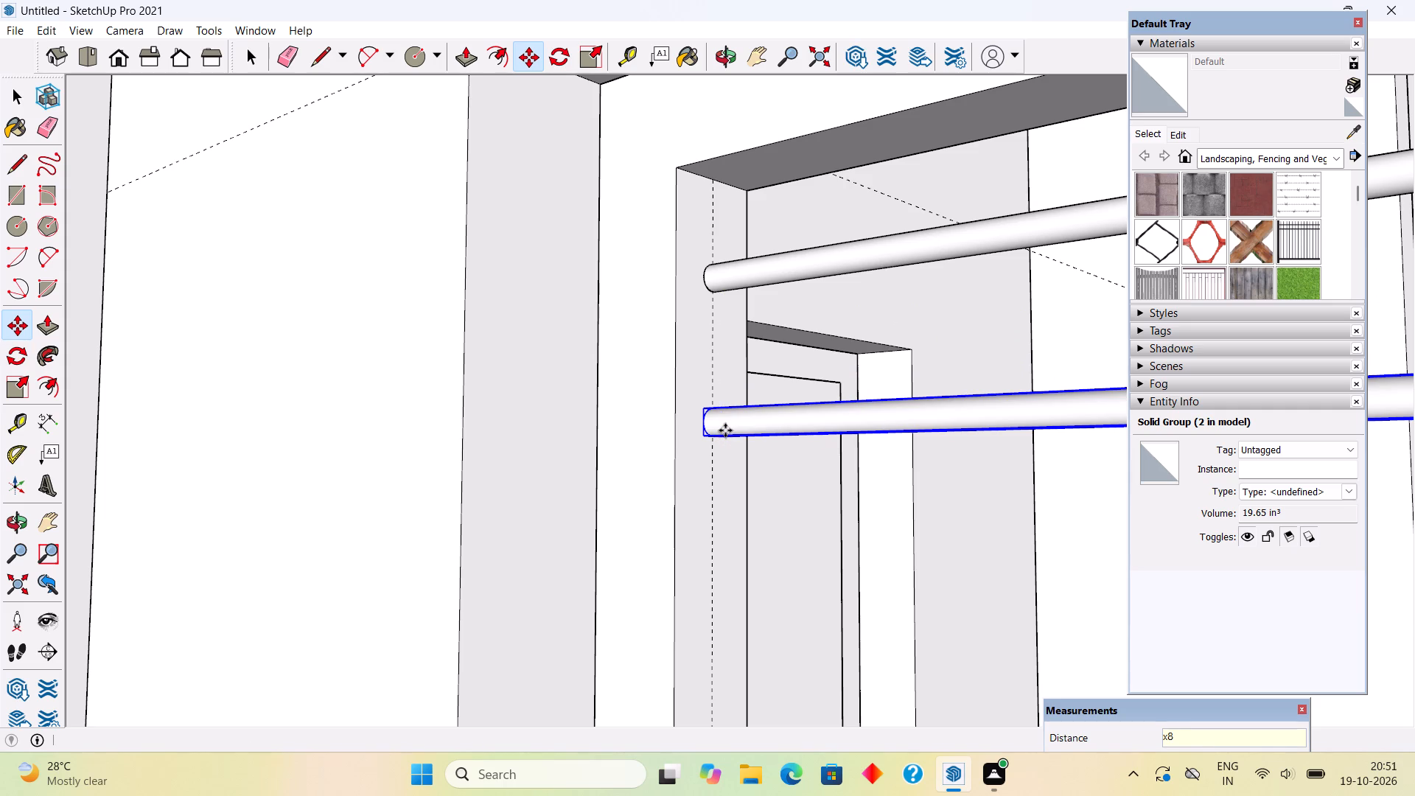
Add one more copy of the lowest round bar 4" below it, and clear the selection.
{"action": "scroll", "coordinate": [738, 201], "scroll_direction": "down", "scroll_amount": 7}
{"action": "scroll", "coordinate": [738, 262], "scroll_direction": "down", "scroll_amount": 6}
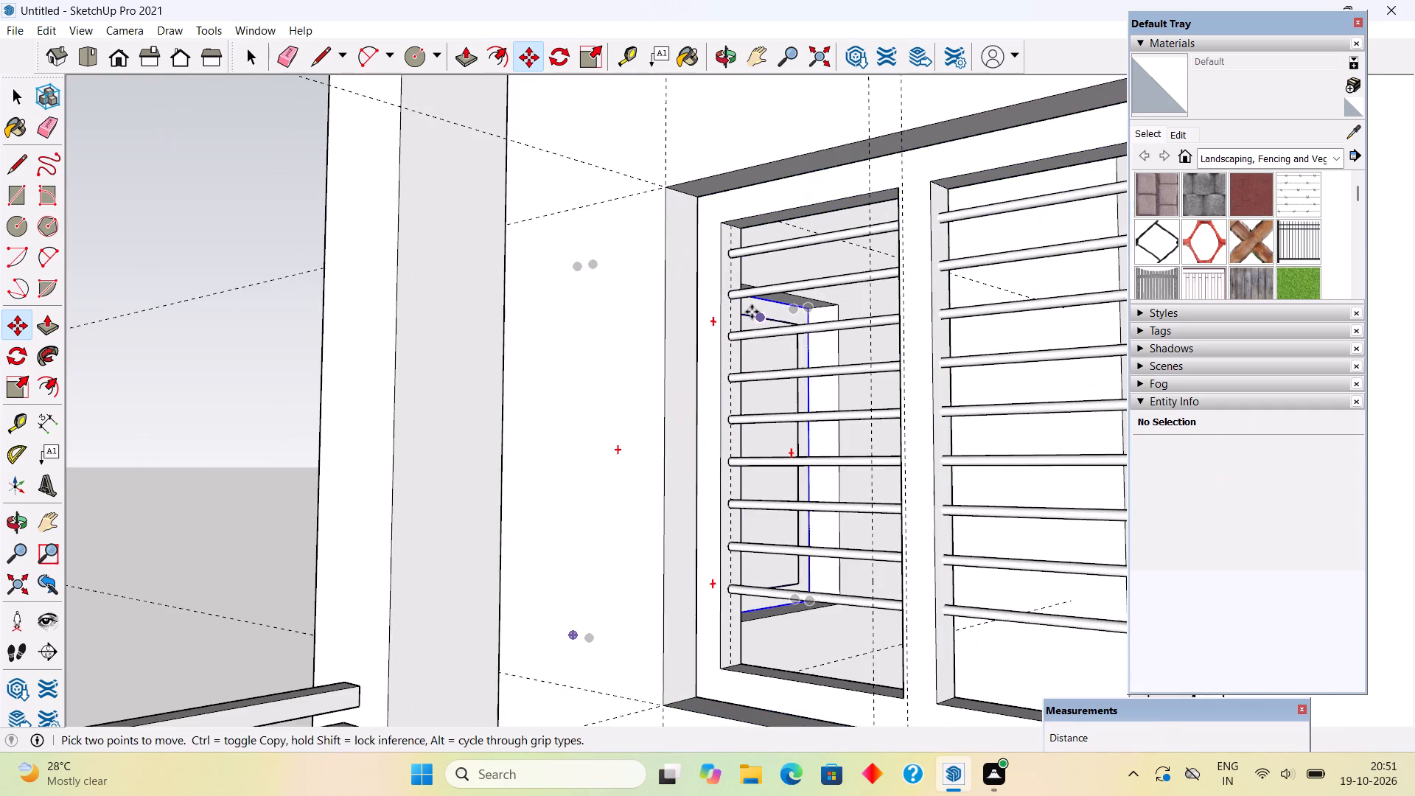
{"action": "scroll", "coordinate": [766, 385], "scroll_direction": "down", "scroll_amount": 3}
{"action": "scroll", "coordinate": [754, 668], "scroll_direction": "up", "scroll_amount": 5}
{"action": "scroll", "coordinate": [920, 636], "scroll_direction": "up", "scroll_amount": 4}
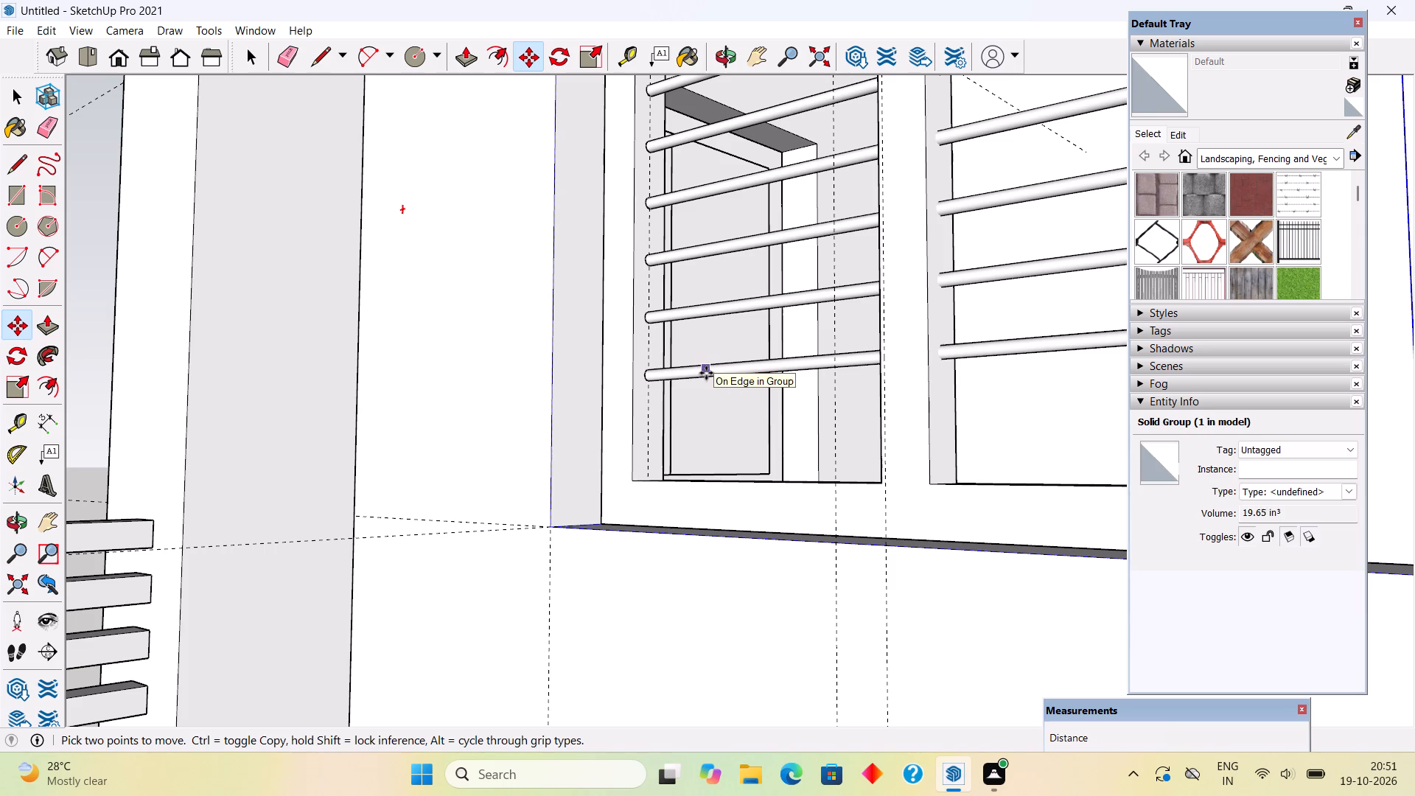
{"action": "key", "text": "space"}
{"action": "left_click", "coordinate": [706, 373]}
{"action": "key", "text": "m"}
{"action": "left_click", "coordinate": [706, 373]}
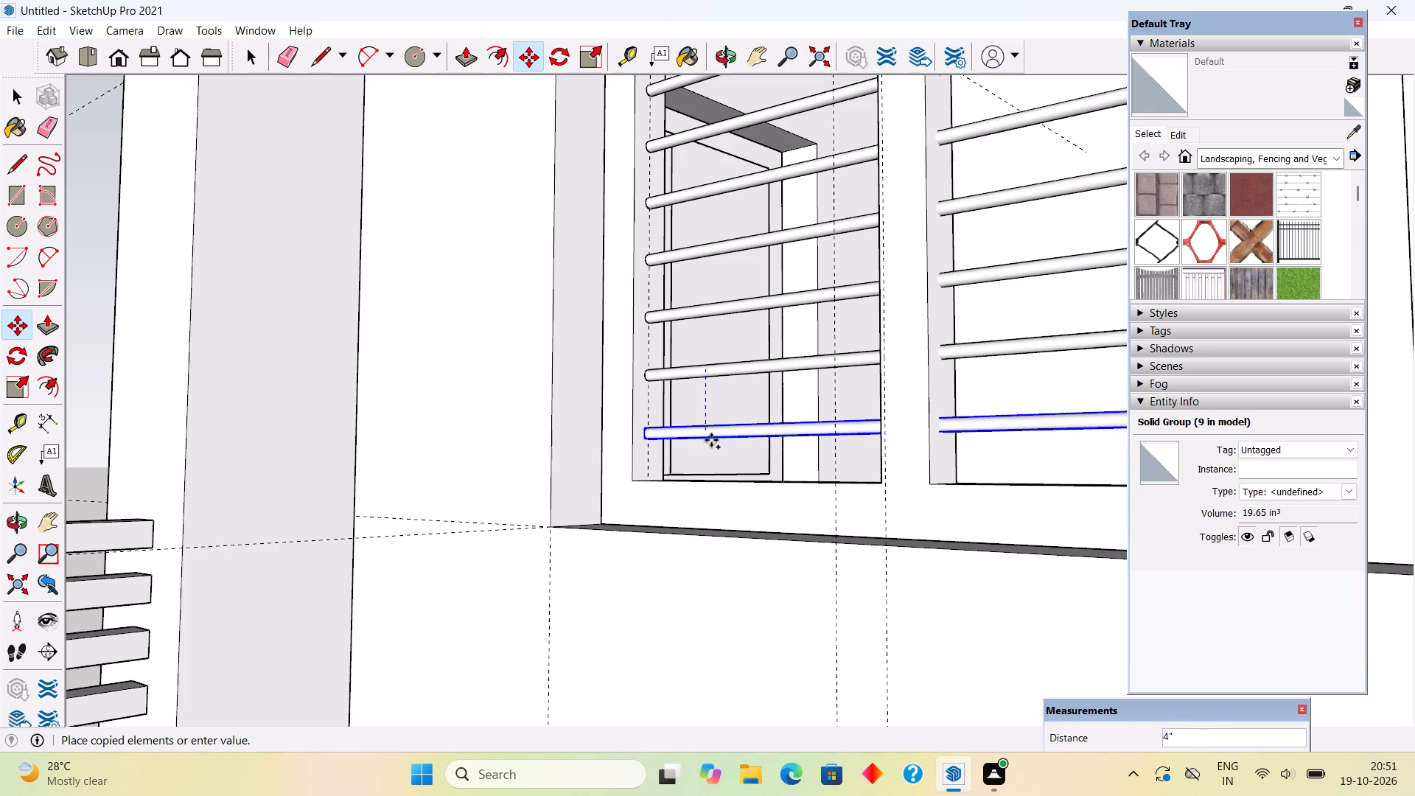
{"action": "type", "text": "4\""}
{"action": "key", "text": "Return"}
{"action": "key", "text": "space"}
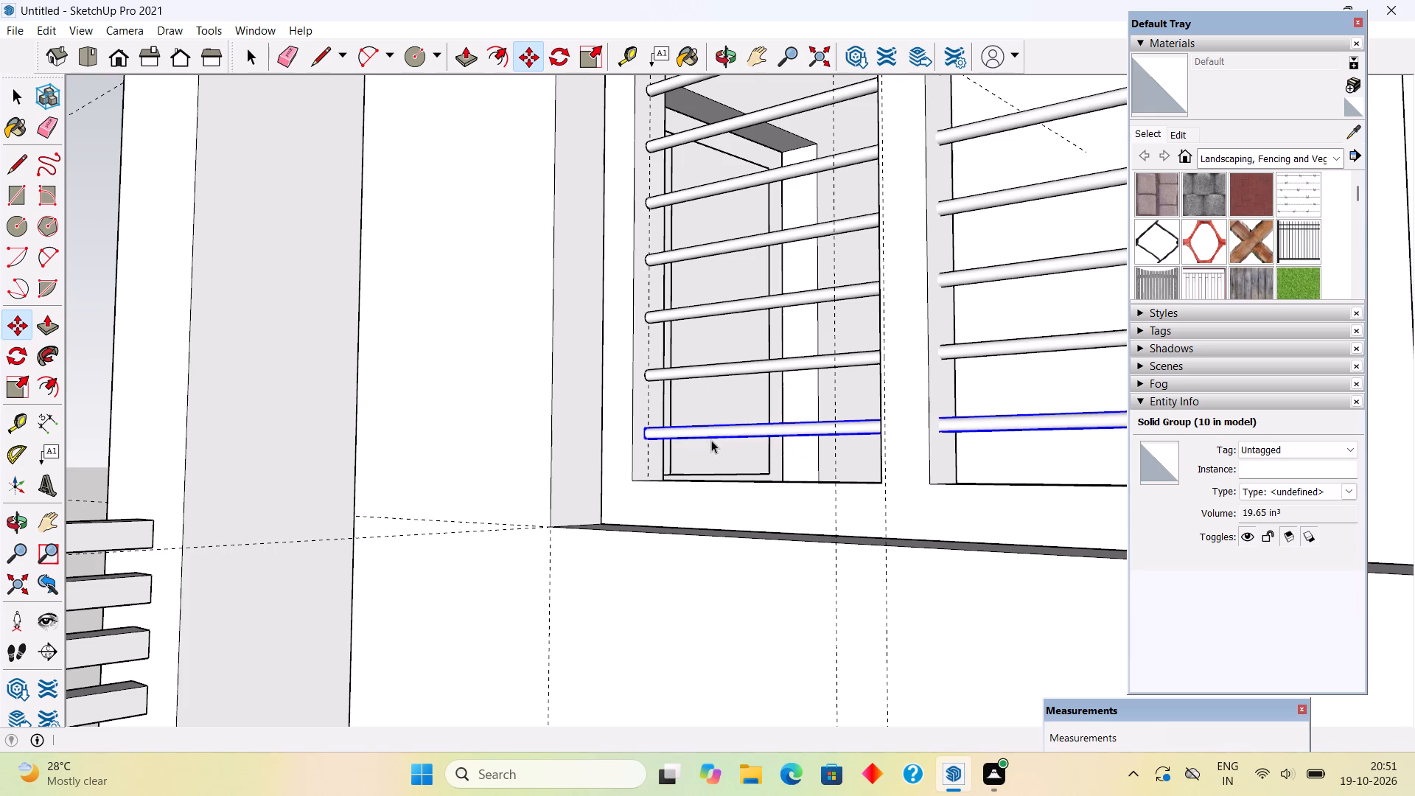
{"action": "scroll", "coordinate": [711, 440], "scroll_direction": "down", "scroll_amount": 14}
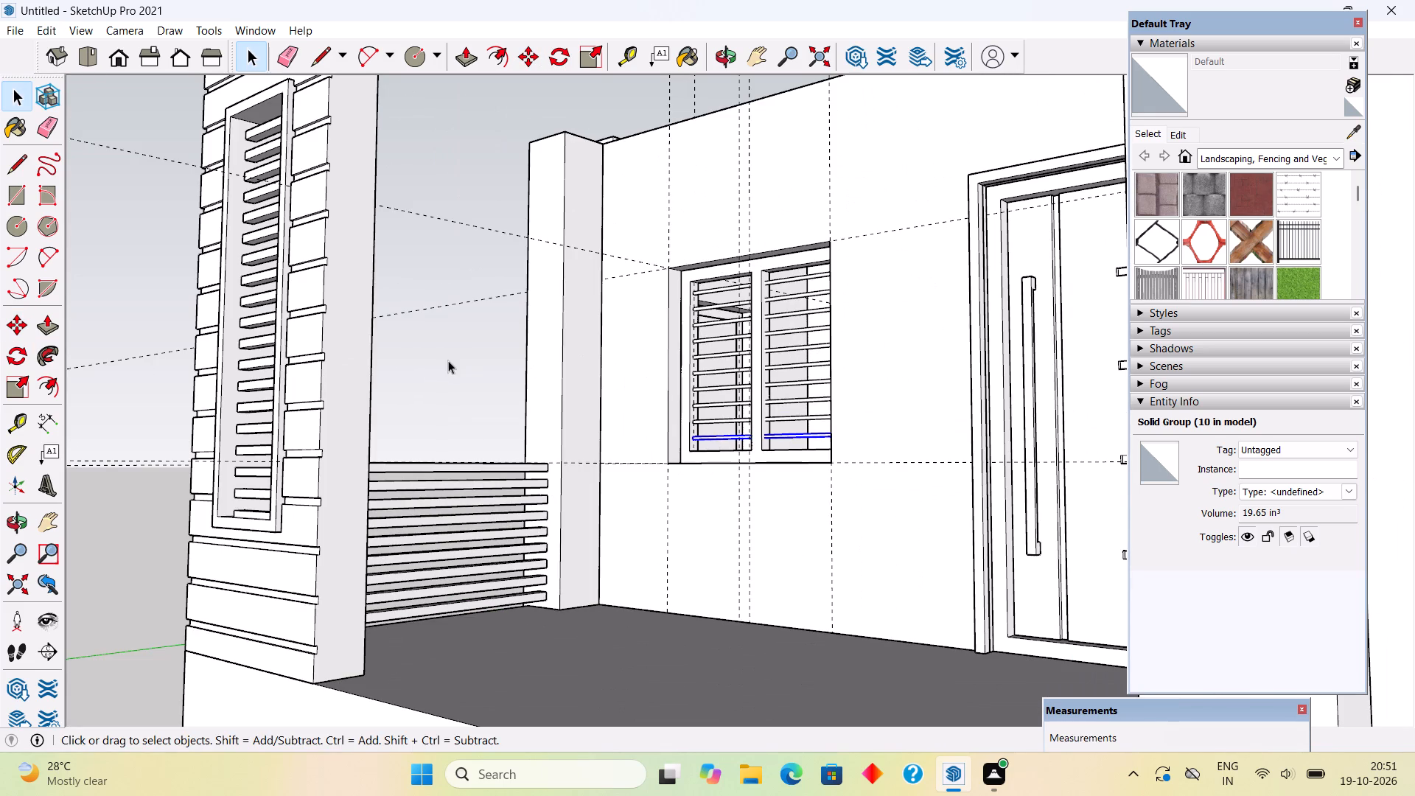
{"action": "left_click", "coordinate": [448, 360]}
On the window's interior side, draw a 3' 6" by 3' 6" rectangle spanning both frame openings as a pane, group it, and deselect.
{"action": "middle_click_drag", "start_coordinate": [600, 447], "coordinate": [70, 478]}
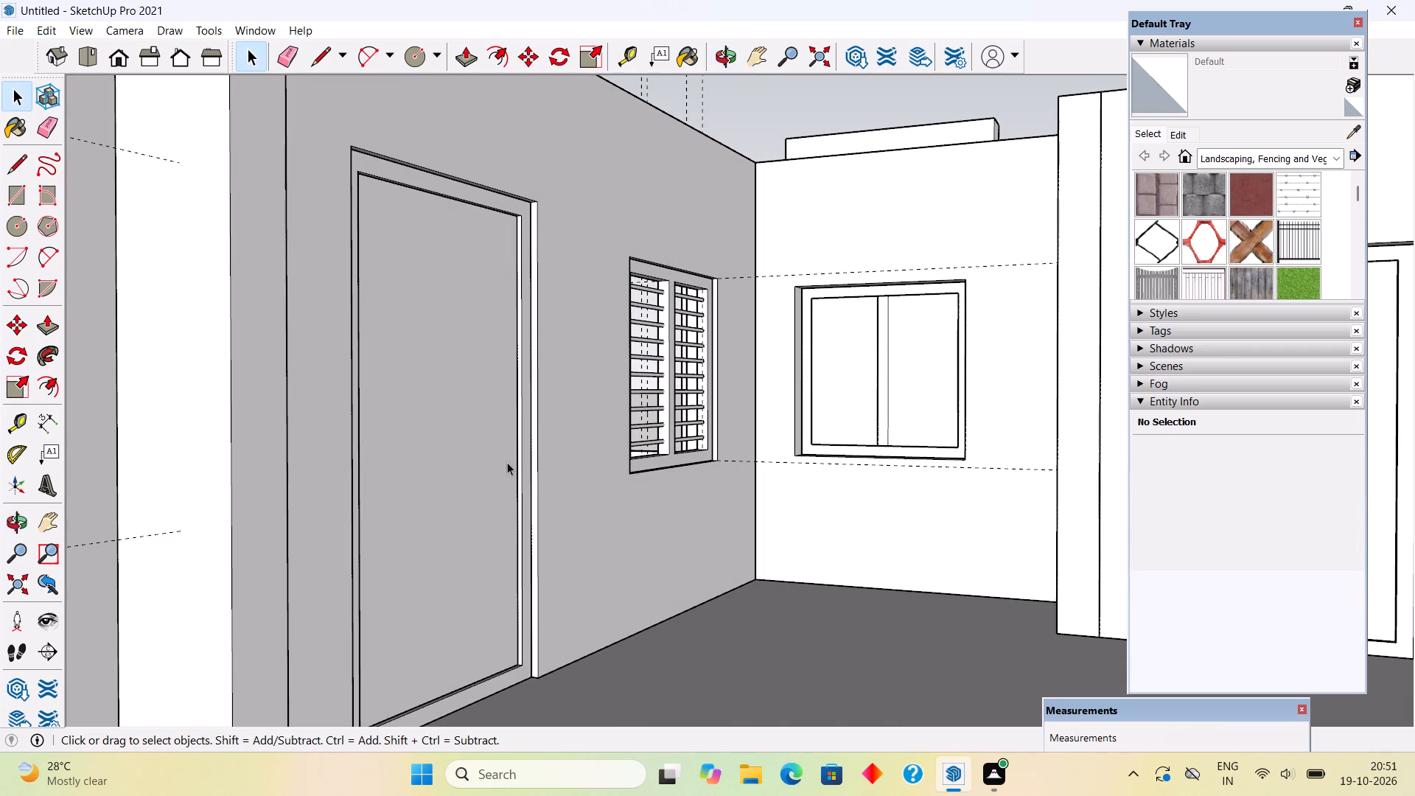
{"action": "middle_click_drag", "start_coordinate": [973, 465], "coordinate": [649, 450]}
{"action": "scroll", "coordinate": [556, 324], "scroll_direction": "up", "scroll_amount": 5}
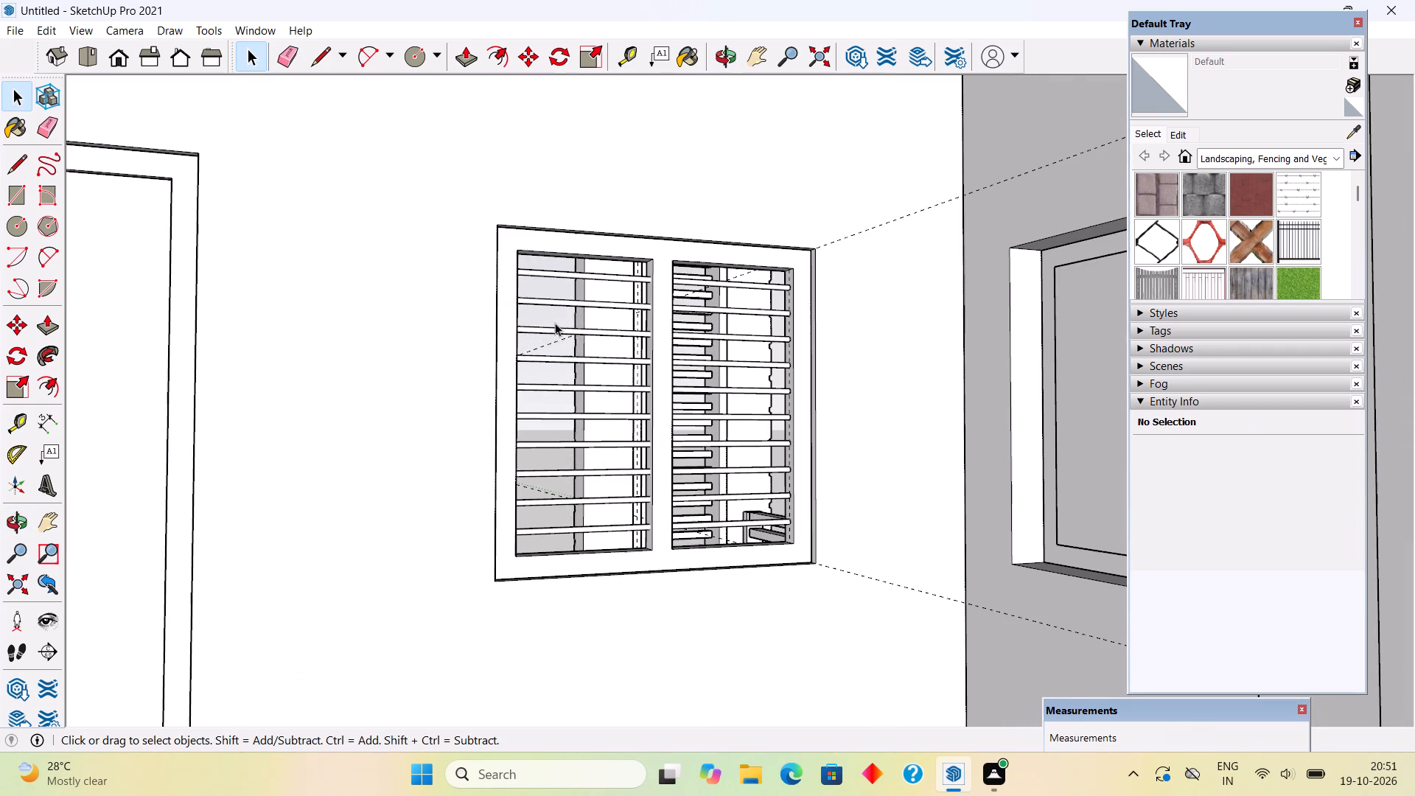
{"action": "middle_click_drag", "start_coordinate": [668, 381], "coordinate": [584, 376]}
{"action": "key", "text": "r"}
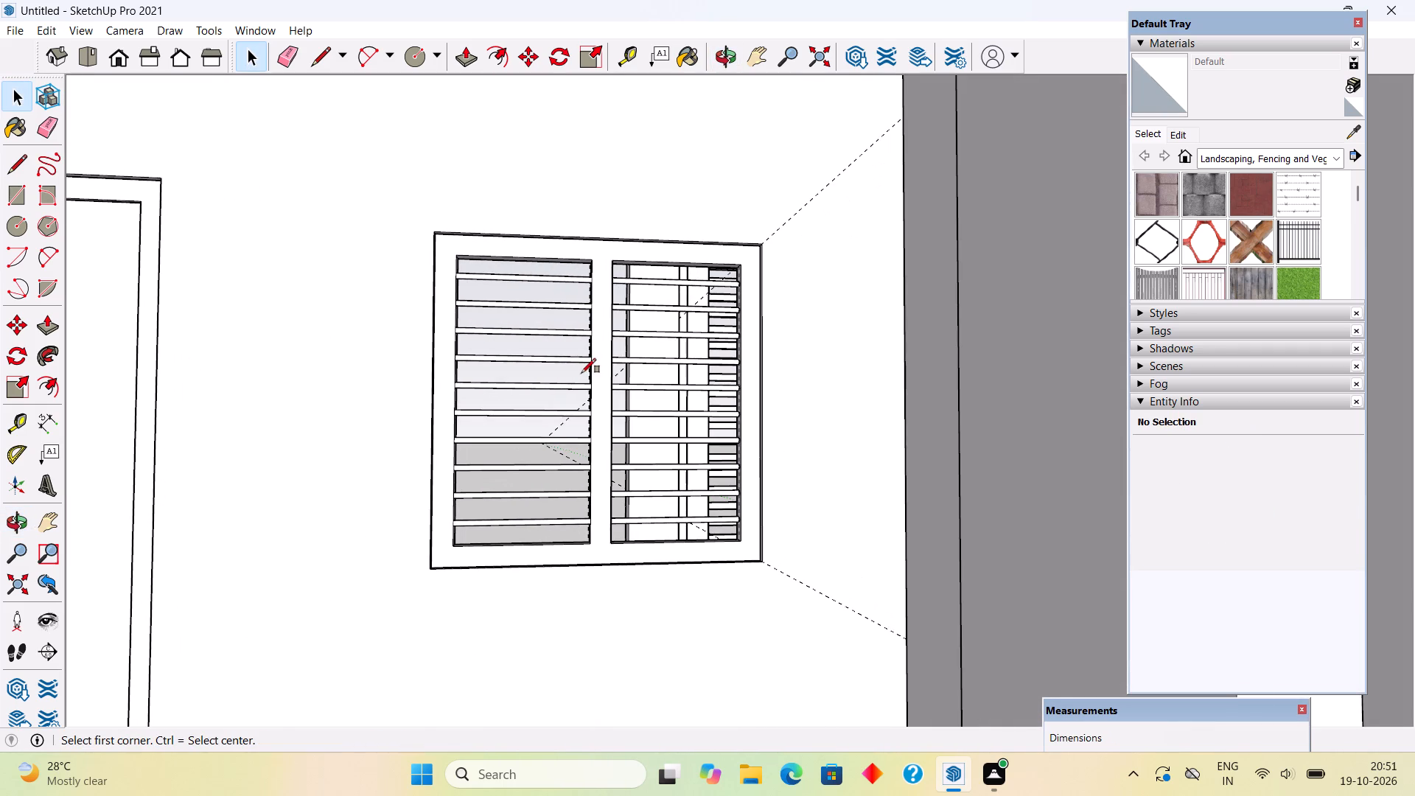
{"action": "left_click", "coordinate": [456, 256]}
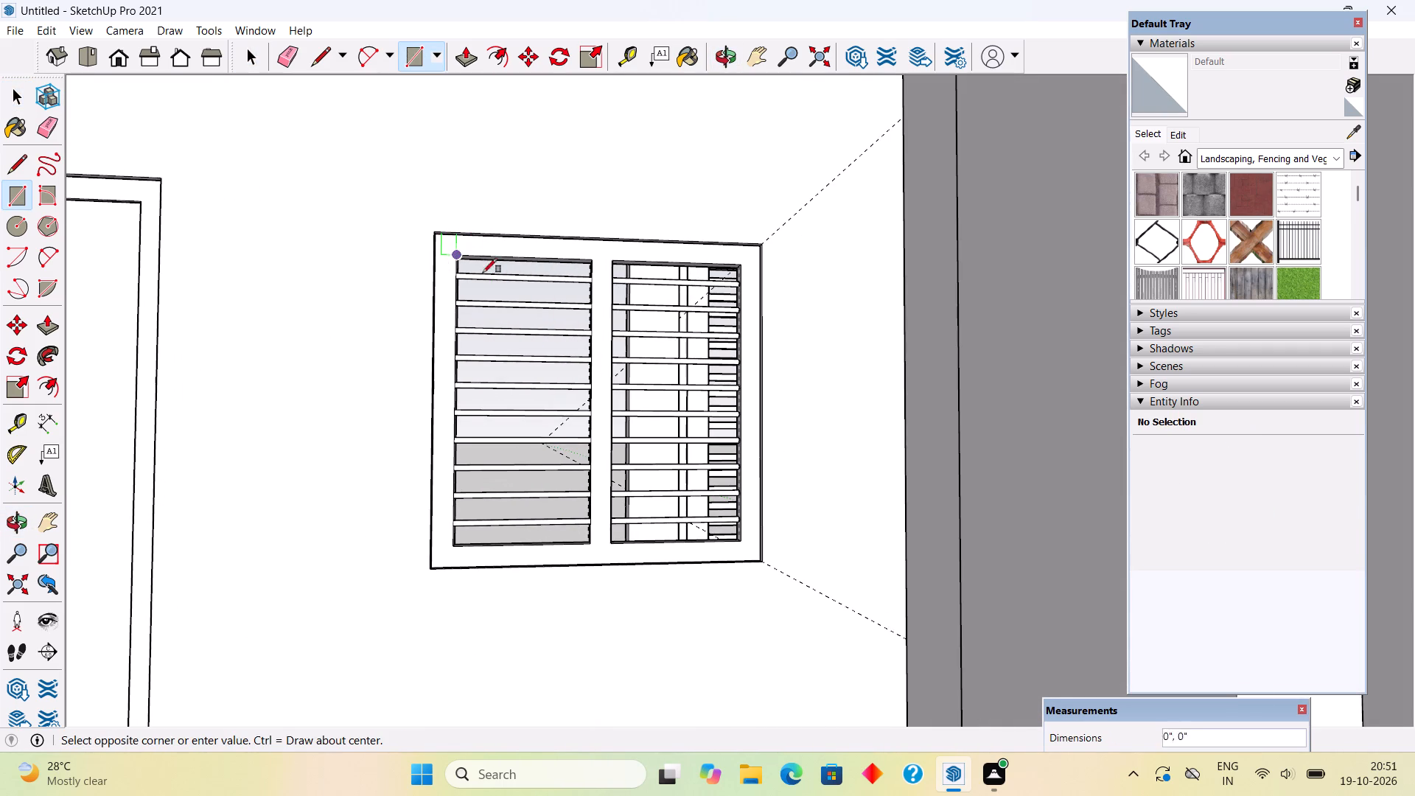
{"action": "left_click", "coordinate": [740, 538]}
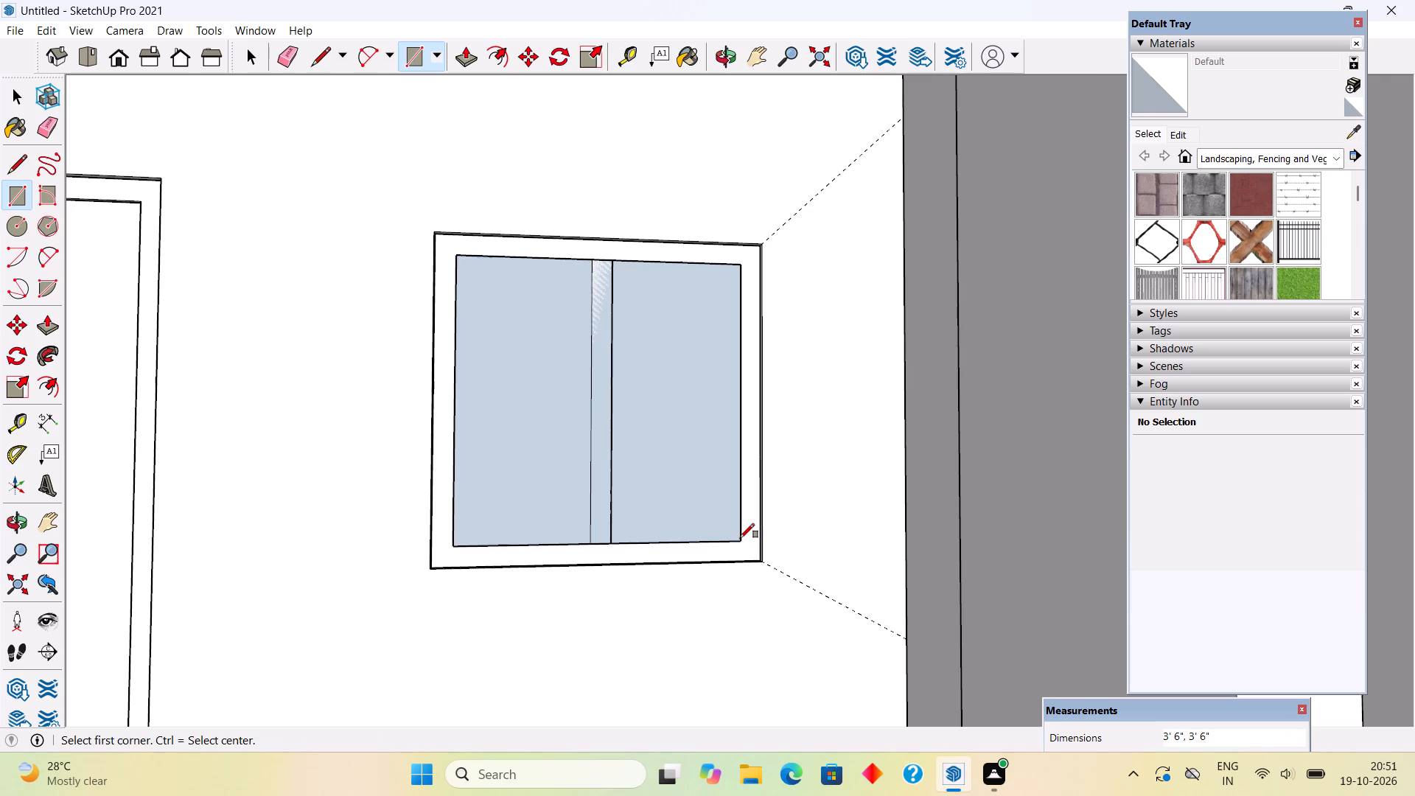
{"action": "key", "text": "space"}
{"action": "triple_click", "coordinate": [680, 497]}
{"action": "right_click", "coordinate": [680, 497]}
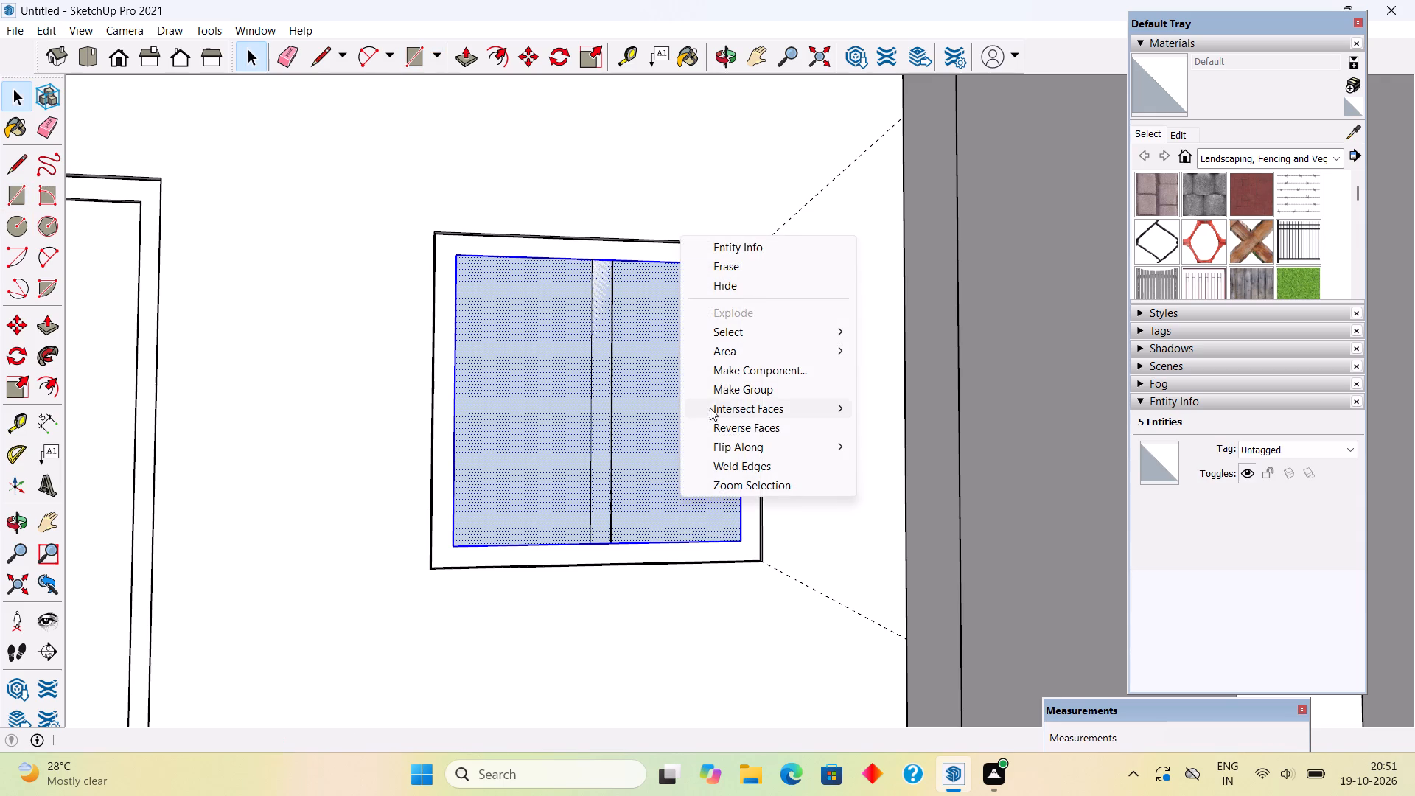
{"action": "left_click", "coordinate": [719, 385]}
{"action": "scroll", "coordinate": [719, 385], "scroll_direction": "down", "scroll_amount": 12}
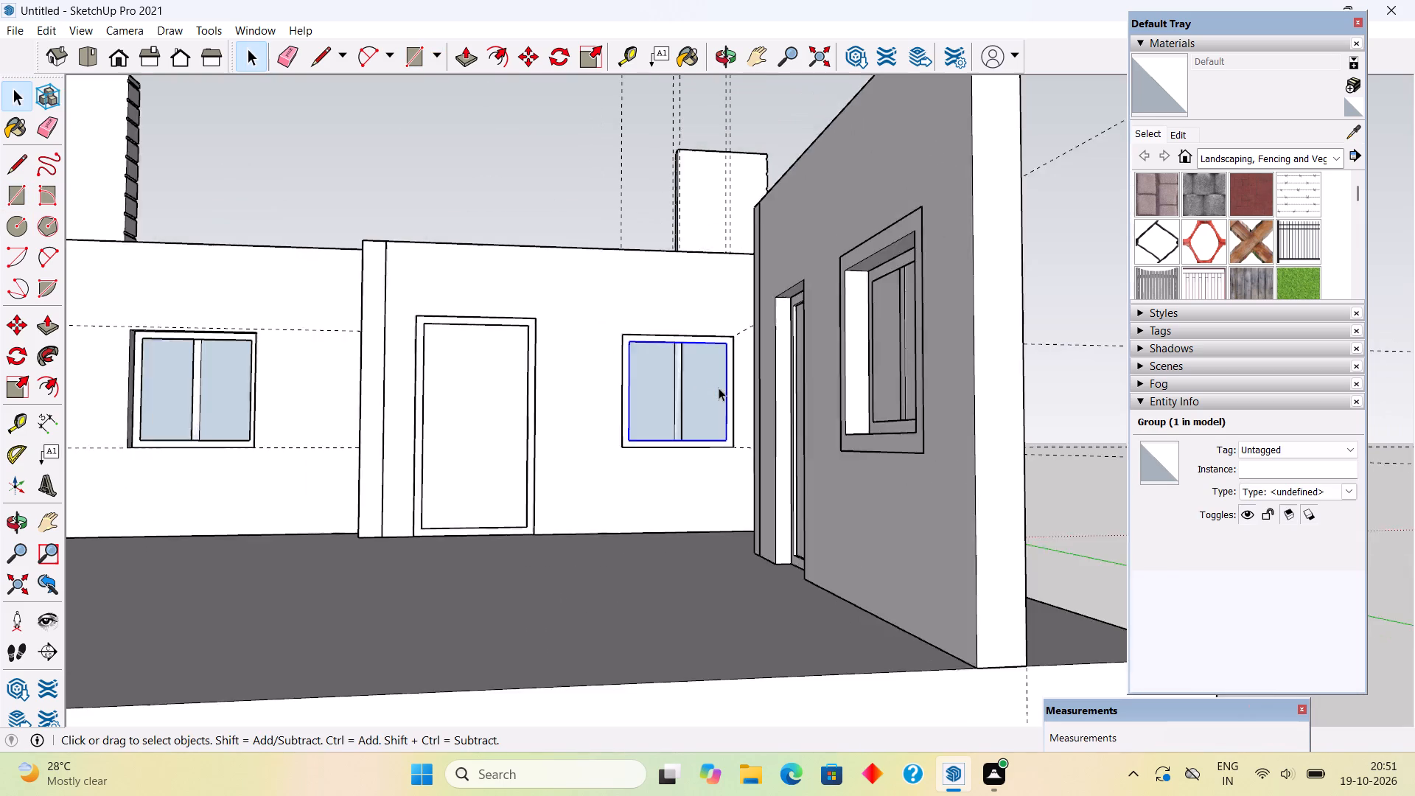
{"action": "left_click", "coordinate": [553, 202]}
Delete all the construction guides from the house model.
{"action": "middle_click_drag", "start_coordinate": [491, 407], "coordinate": [830, 455]}
{"action": "scroll", "coordinate": [830, 455], "scroll_direction": "down", "scroll_amount": 4}
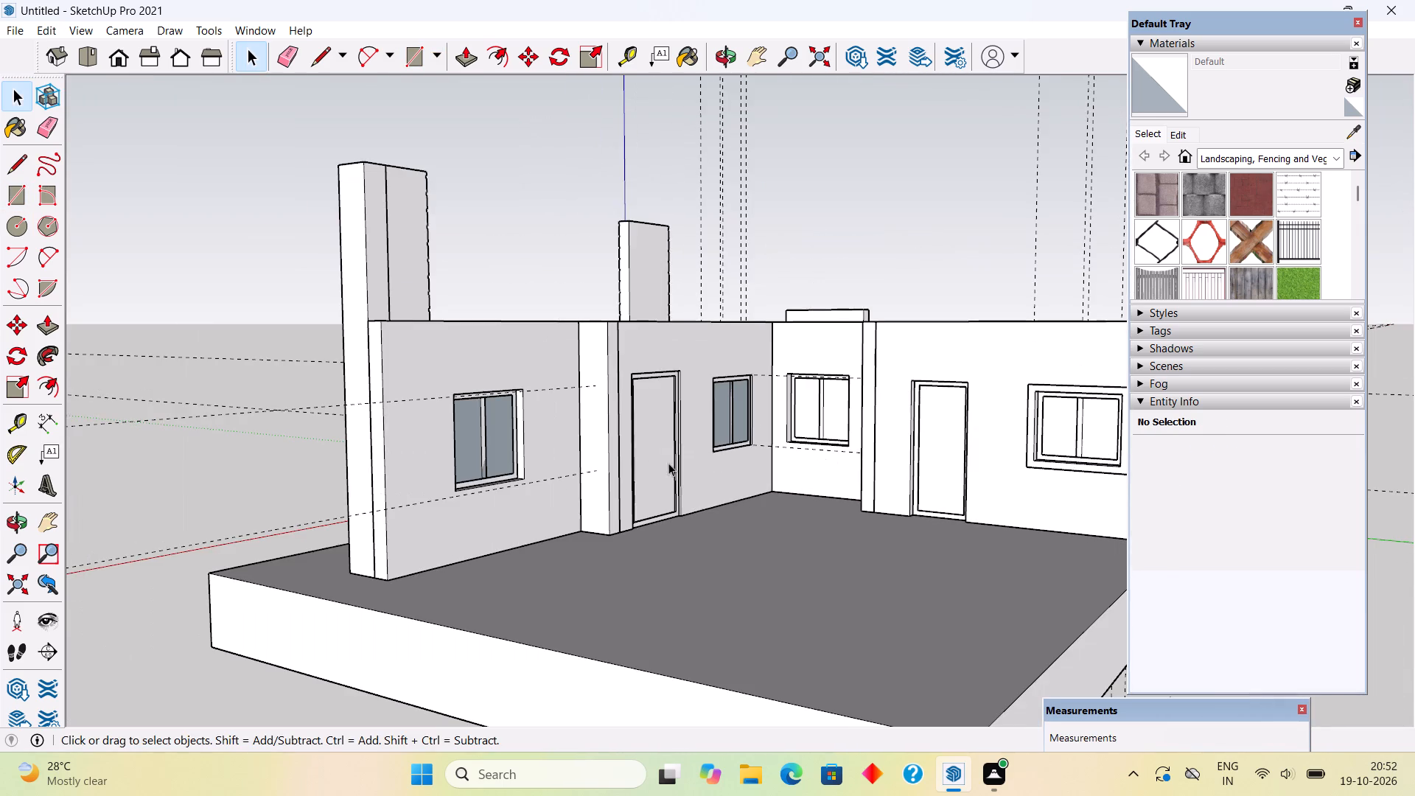
{"action": "middle_click_drag", "start_coordinate": [514, 486], "coordinate": [1016, 515]}
{"action": "middle_click_drag", "start_coordinate": [599, 506], "coordinate": [1213, 467]}
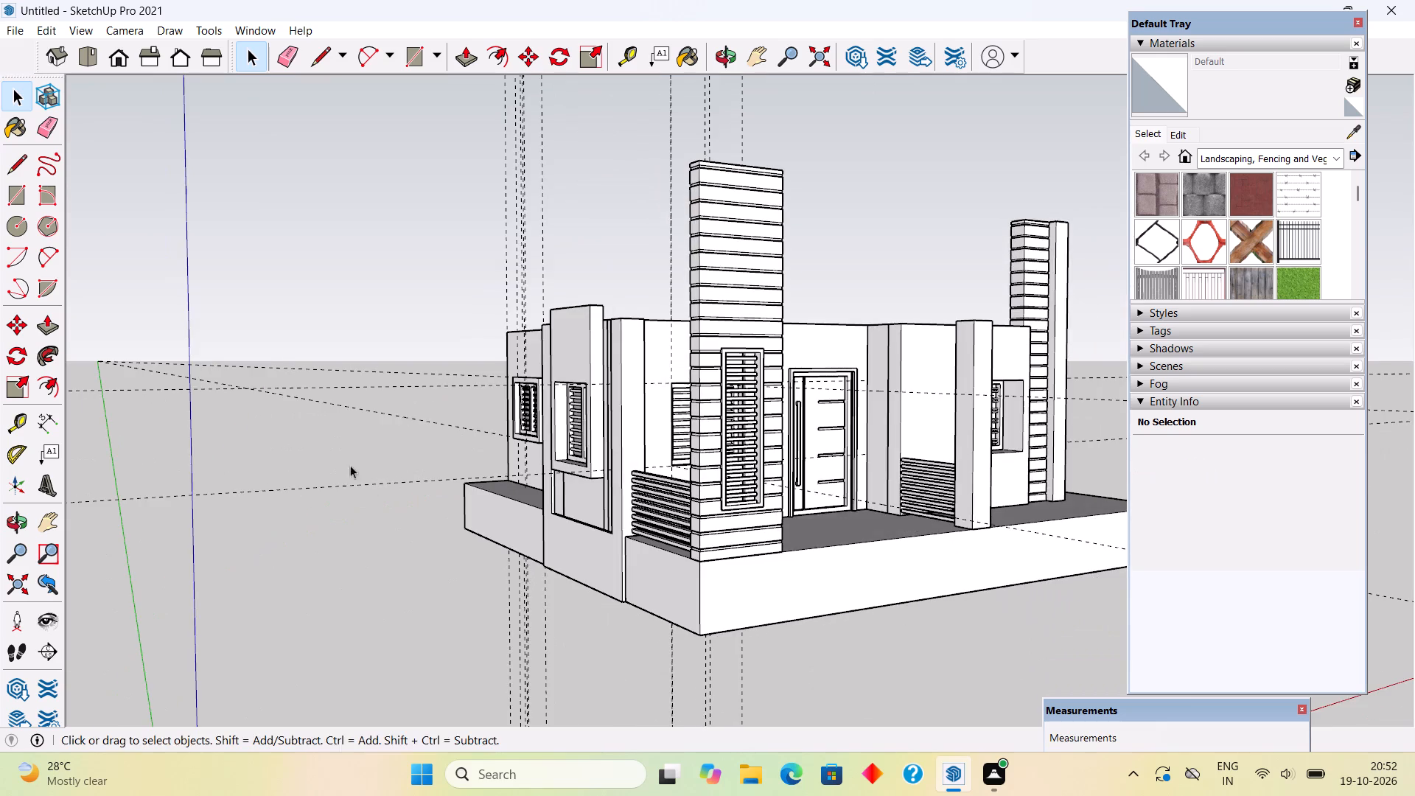
{"action": "middle_click_drag", "start_coordinate": [210, 466], "coordinate": [408, 489]}
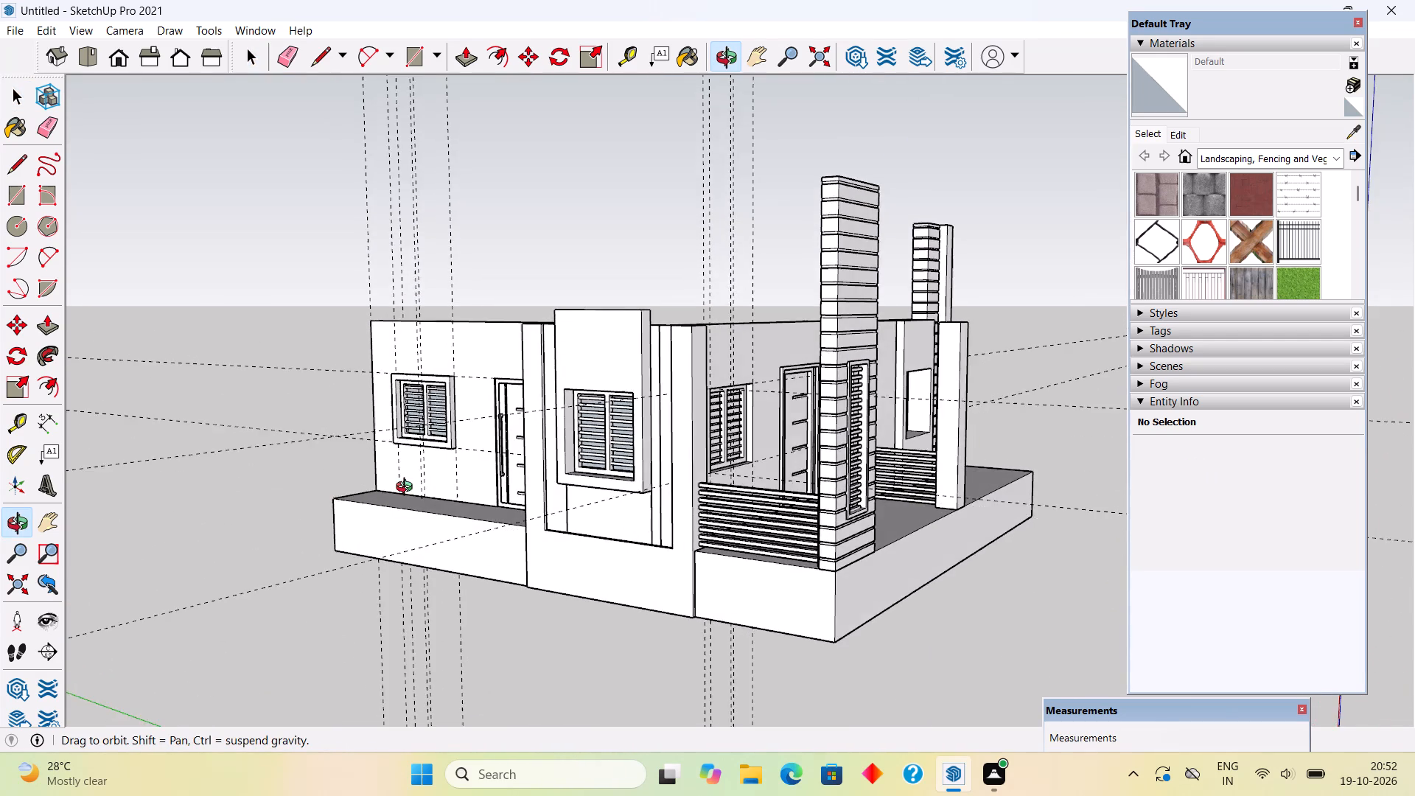
{"action": "middle_click_drag", "start_coordinate": [408, 489], "coordinate": [276, 468]}
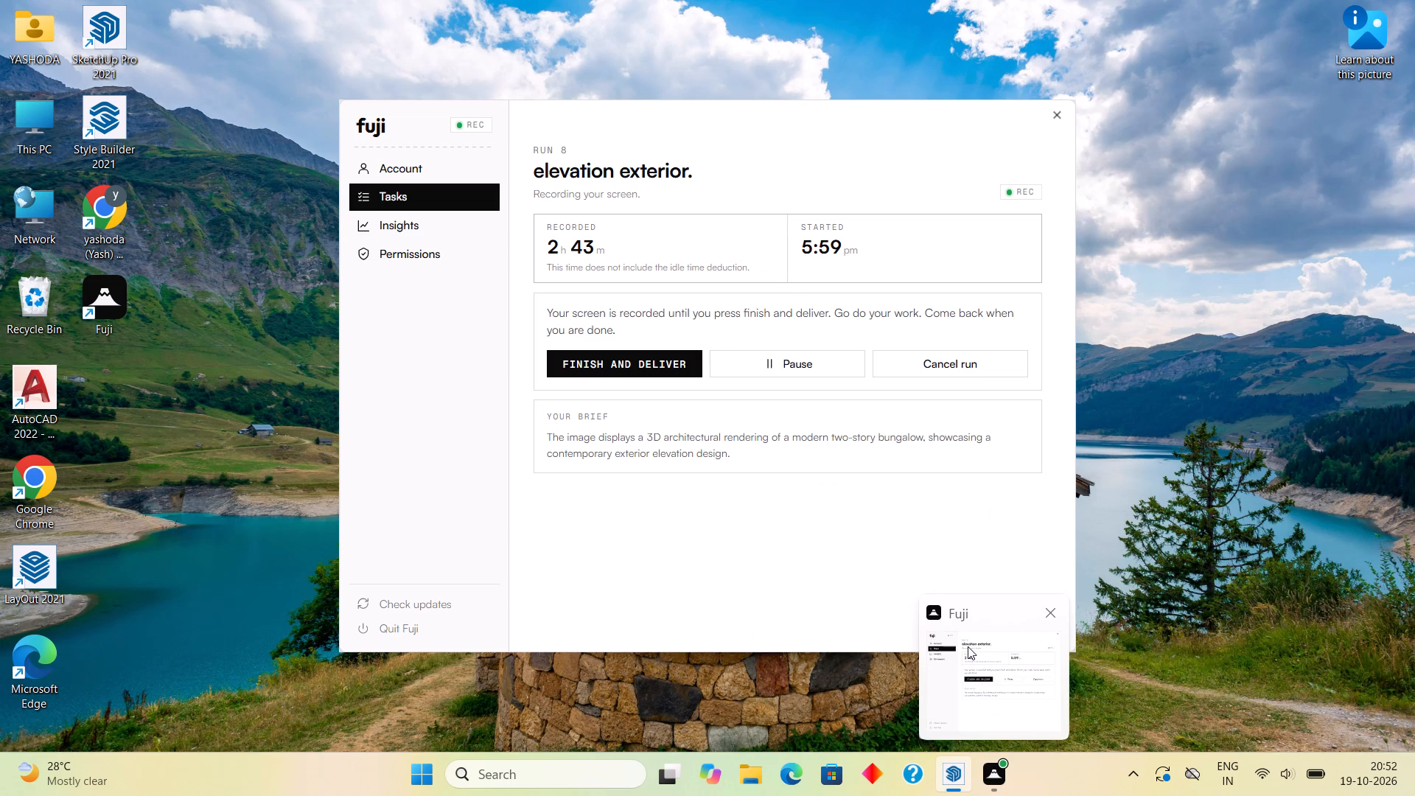
{"action": "middle_click_drag", "start_coordinate": [638, 506], "coordinate": [911, 505]}
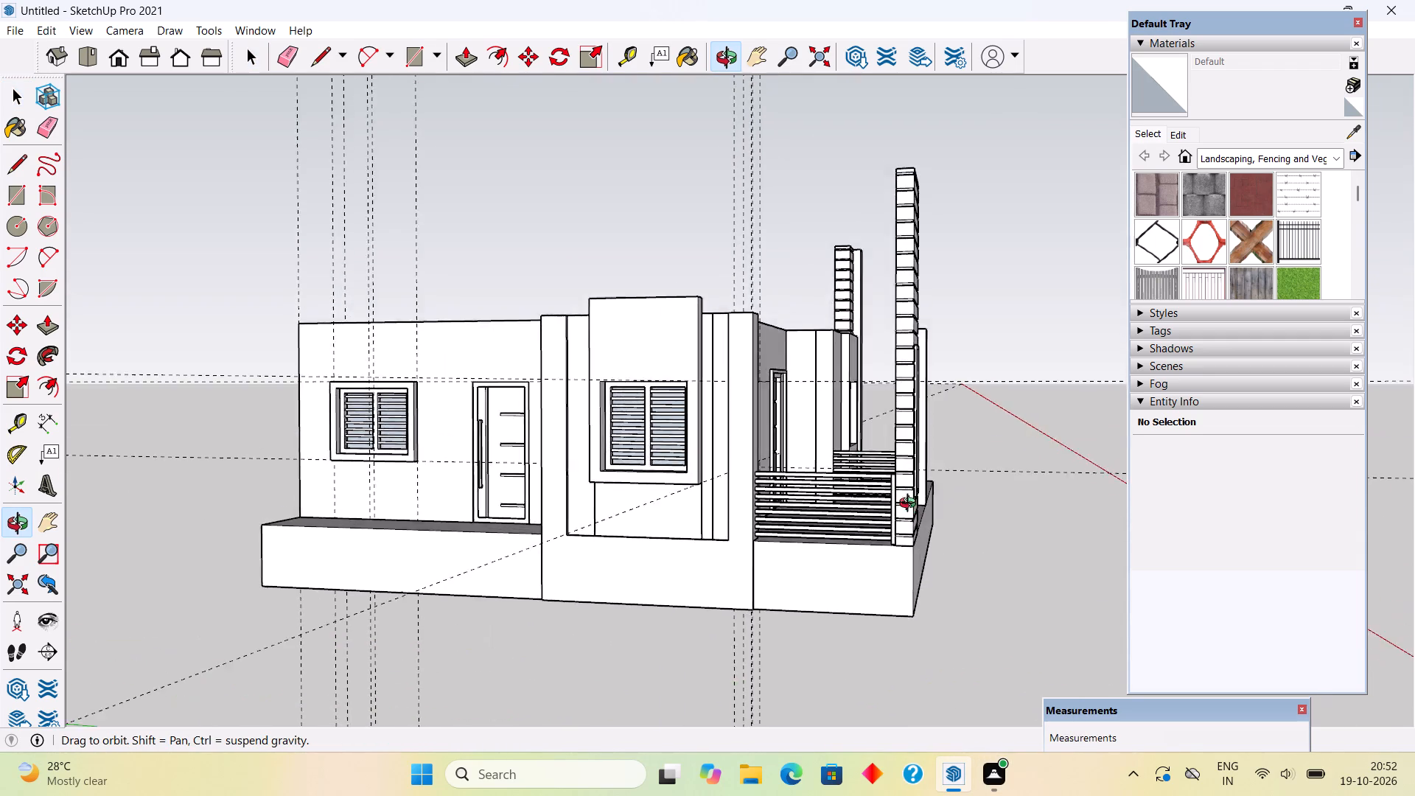
{"action": "middle_click_drag", "start_coordinate": [911, 505], "coordinate": [712, 593]}
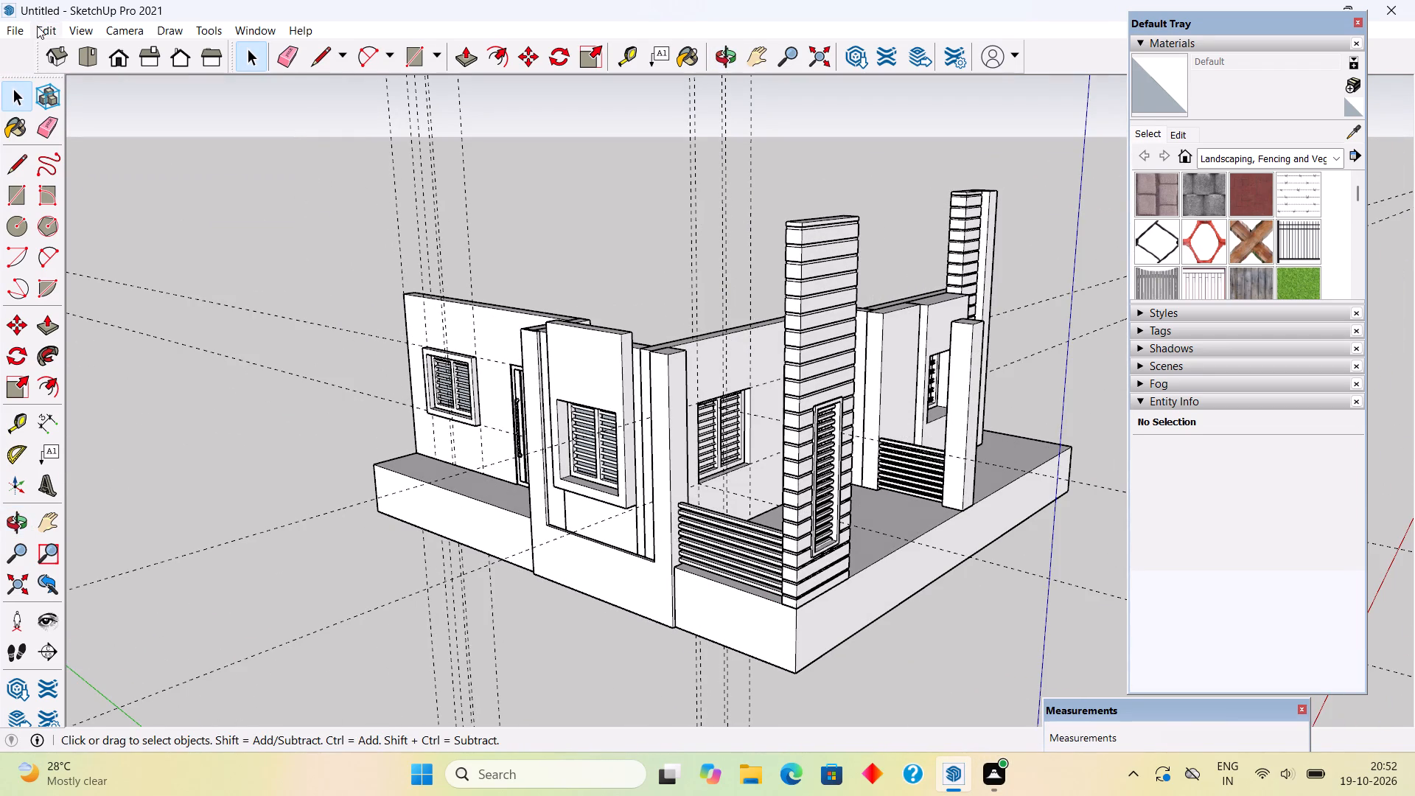
{"action": "left_click", "coordinate": [37, 26]}
{"action": "left_click", "coordinate": [107, 200]}
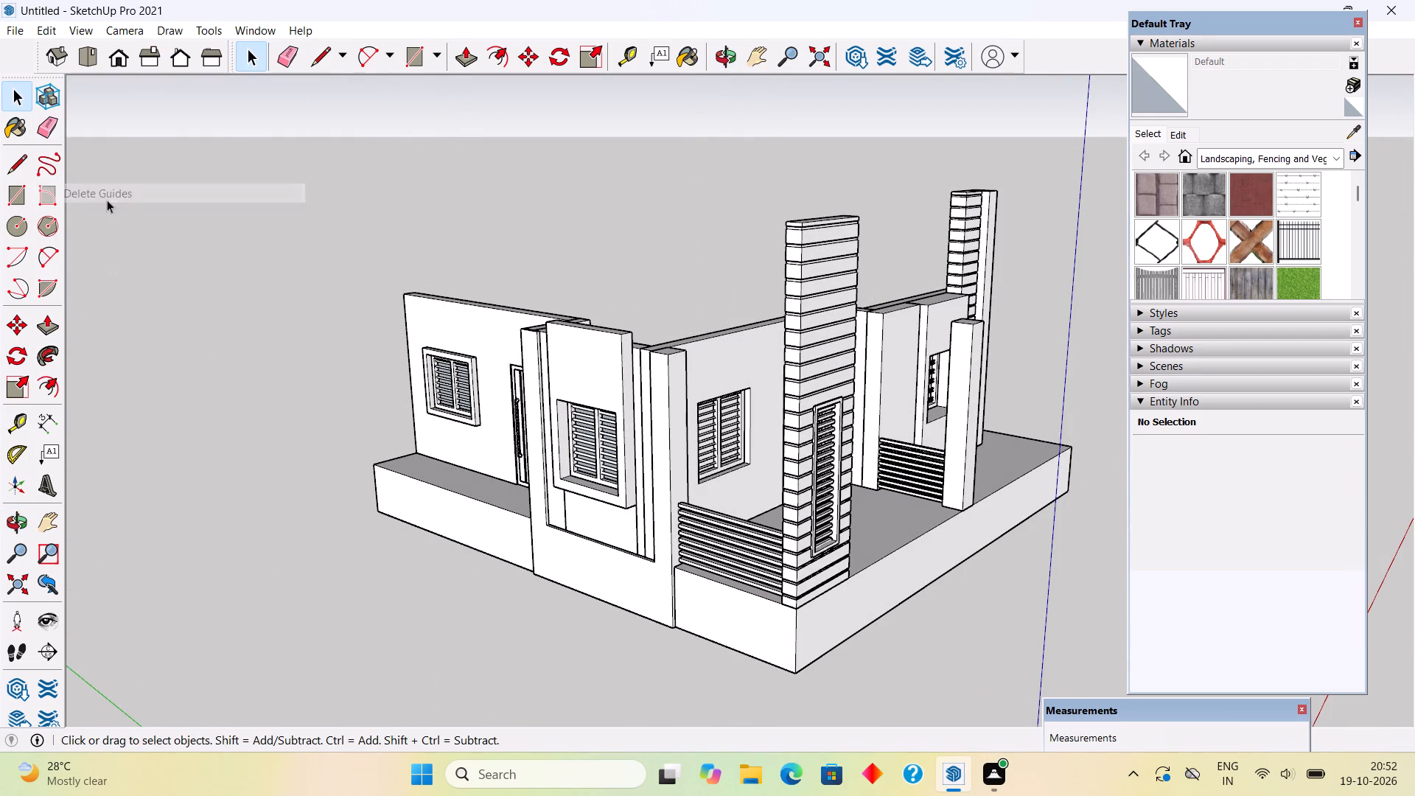
Examine the house model from the front, side and above to check the walls, porch and windows.
{"action": "middle_click_drag", "start_coordinate": [349, 405], "coordinate": [811, 520]}
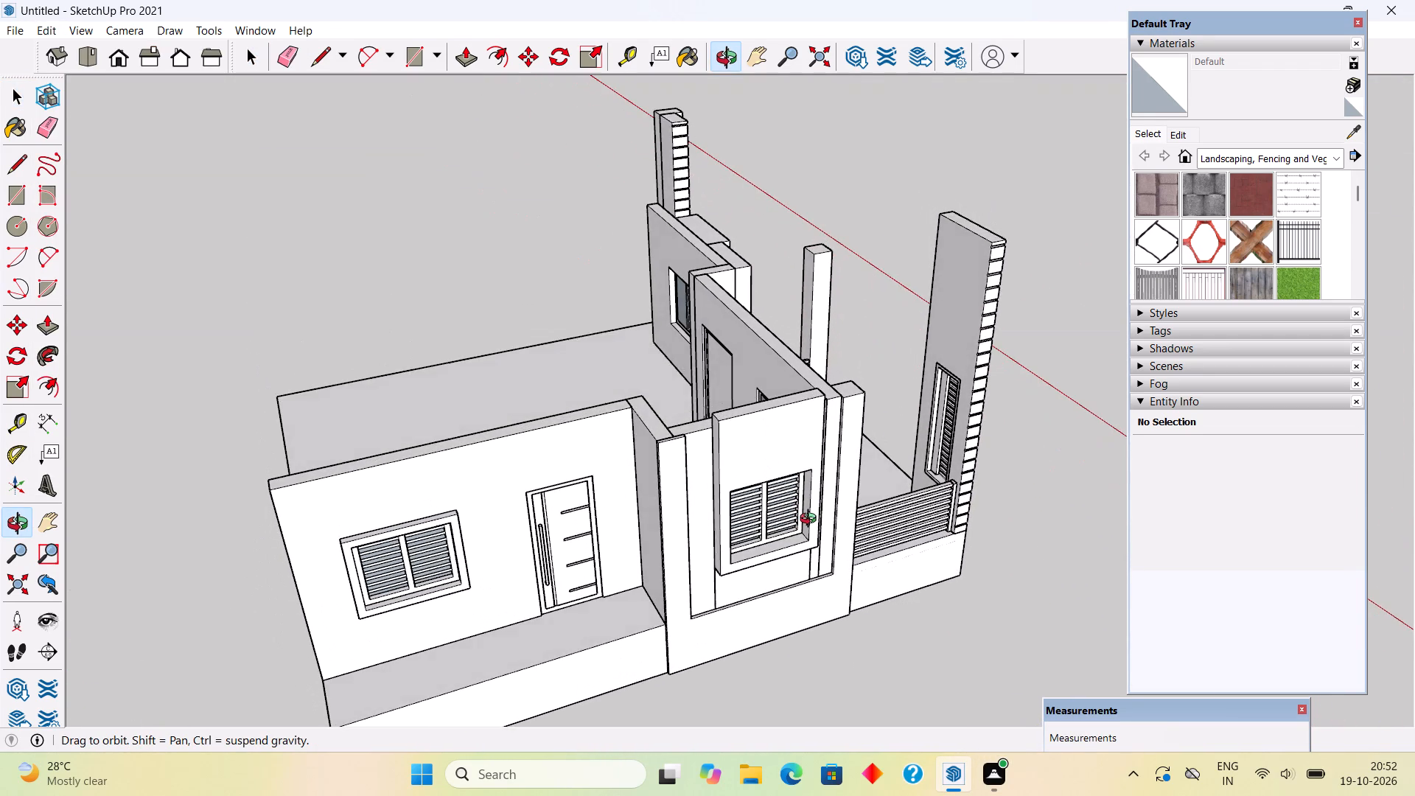
{"action": "middle_click_drag", "start_coordinate": [811, 520], "coordinate": [158, 292]}
{"action": "middle_click_drag", "start_coordinate": [722, 401], "coordinate": [531, 459]}
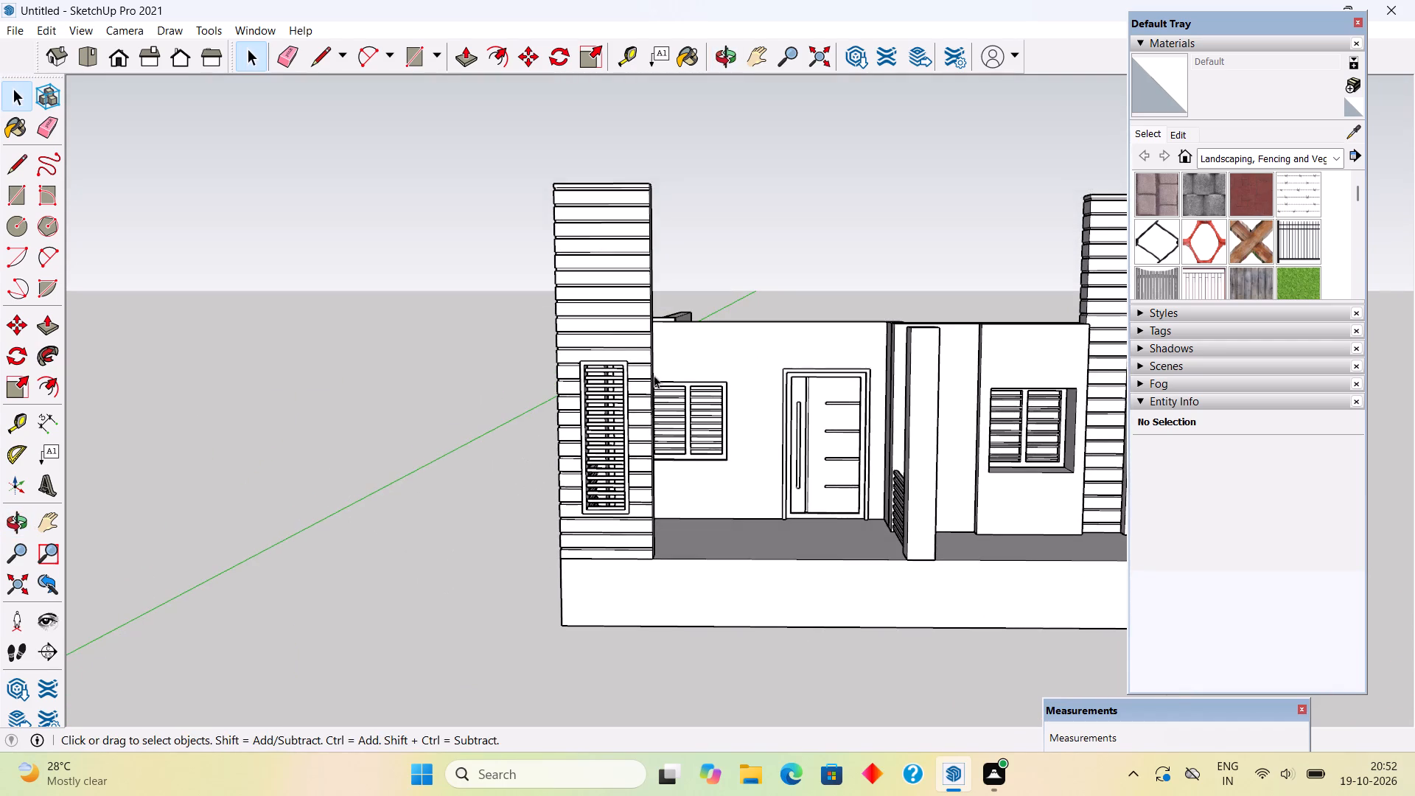
{"action": "middle_click_drag", "start_coordinate": [693, 357], "coordinate": [545, 453]}
{"action": "scroll", "coordinate": [545, 453], "scroll_direction": "down", "scroll_amount": 9}
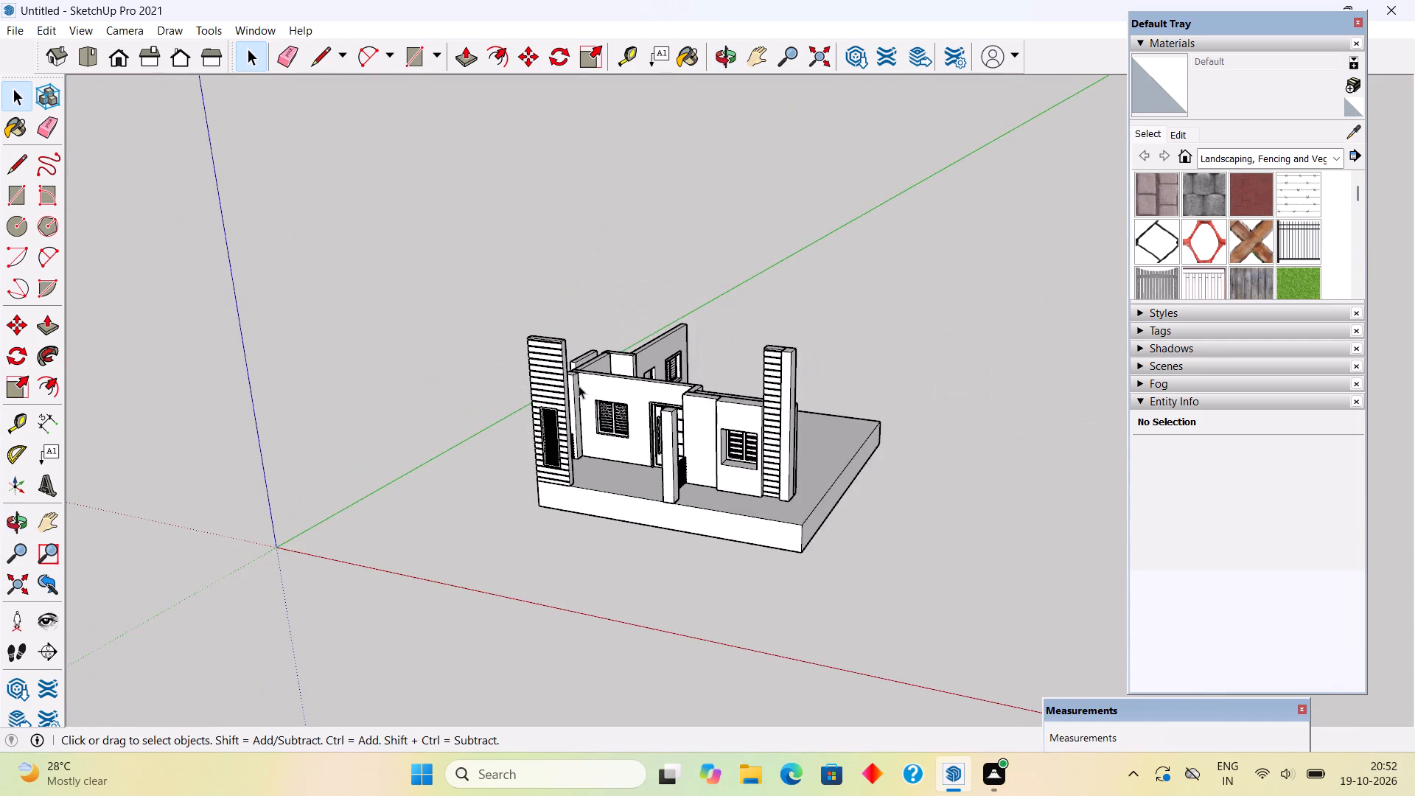
{"action": "scroll", "coordinate": [679, 322], "scroll_direction": "up", "scroll_amount": 5}
{"action": "middle_click_drag", "start_coordinate": [688, 328], "coordinate": [444, 442]}
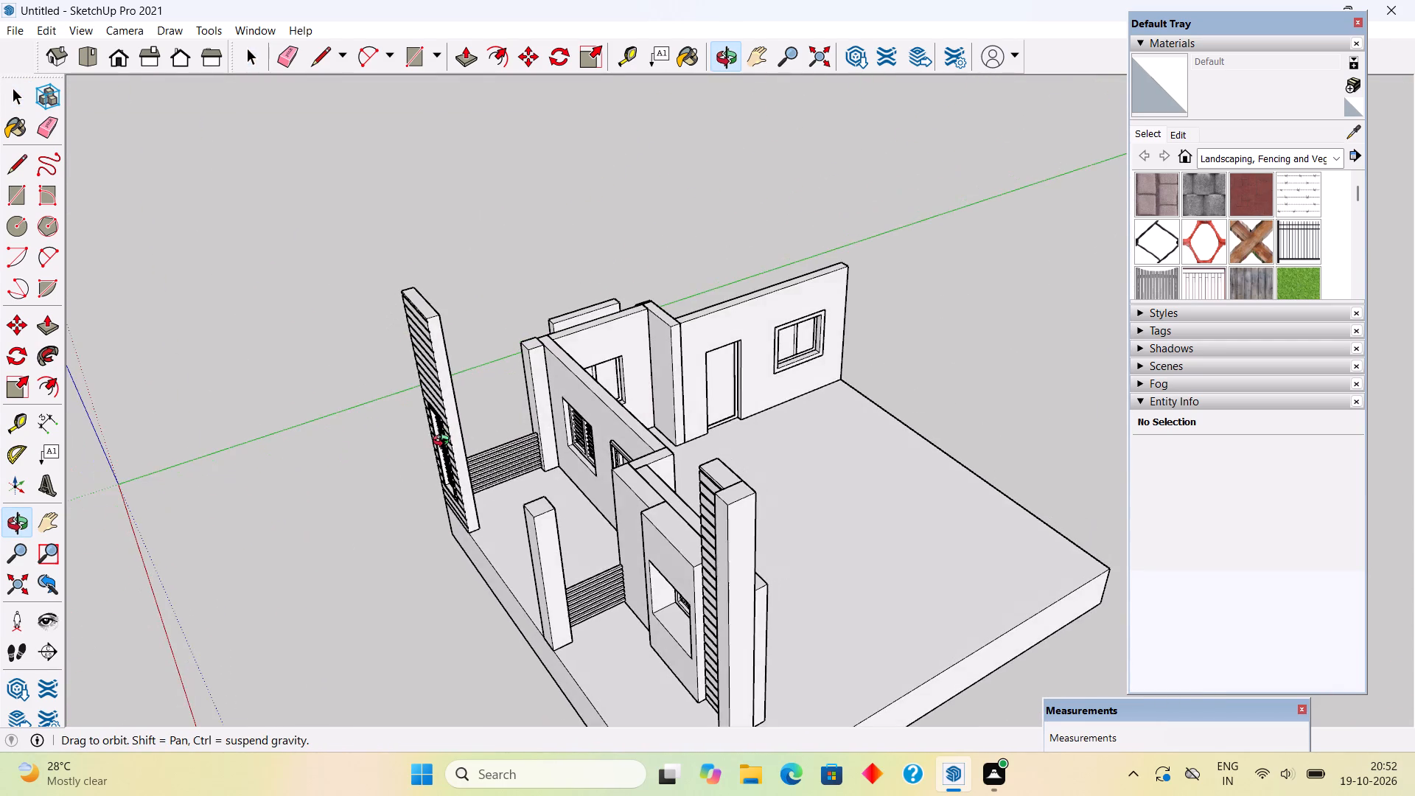
{"action": "middle_click_drag", "start_coordinate": [444, 442], "coordinate": [651, 507]}
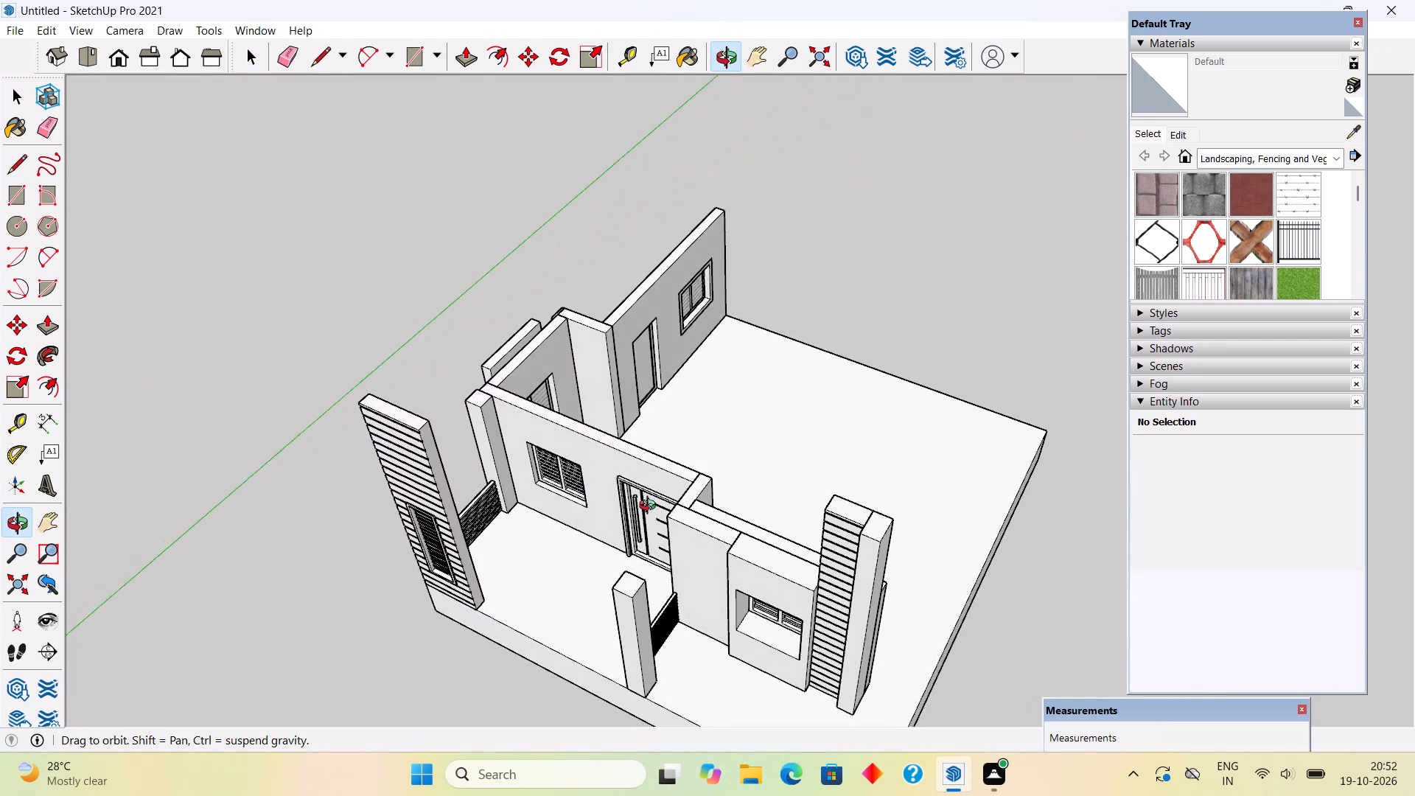
{"action": "middle_click_drag", "start_coordinate": [651, 507], "coordinate": [667, 480]}
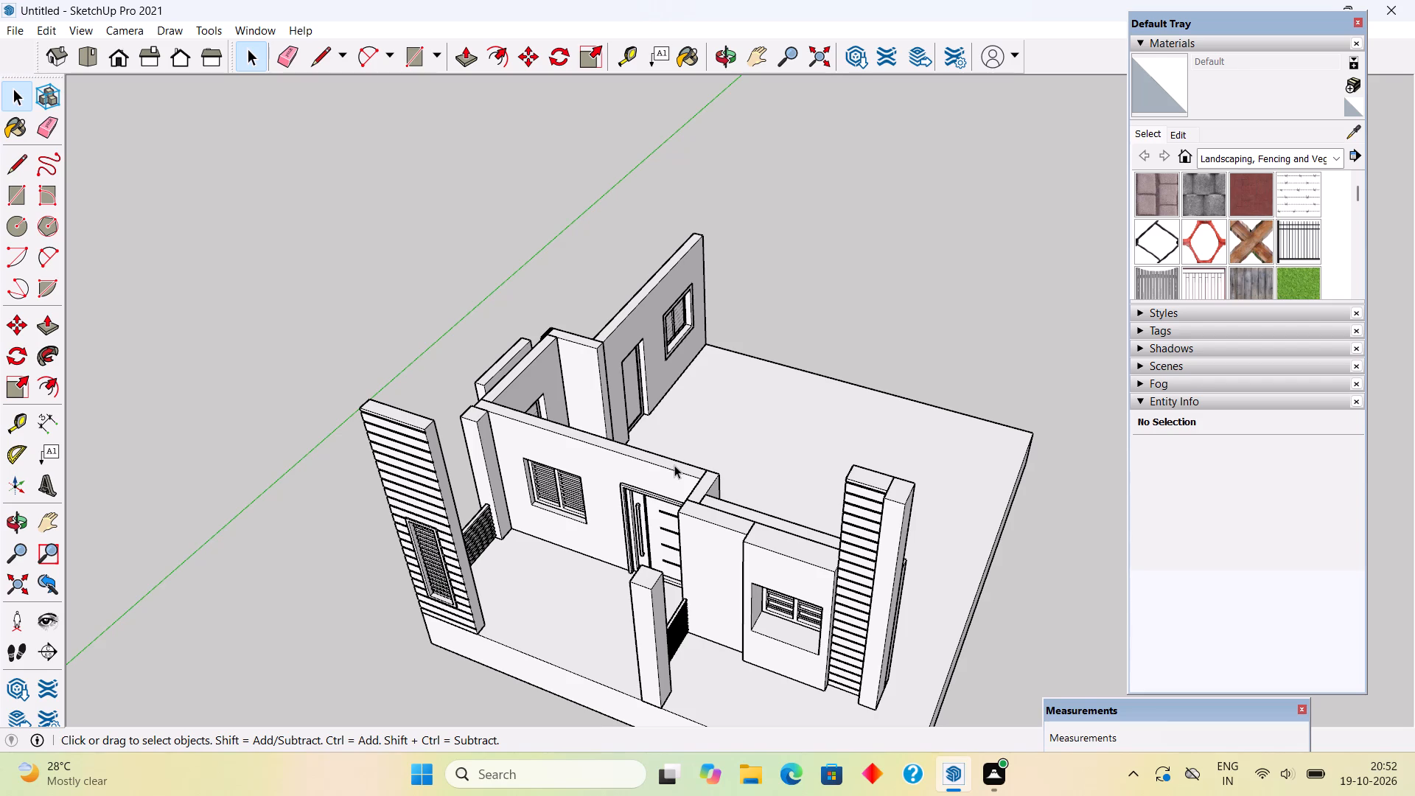
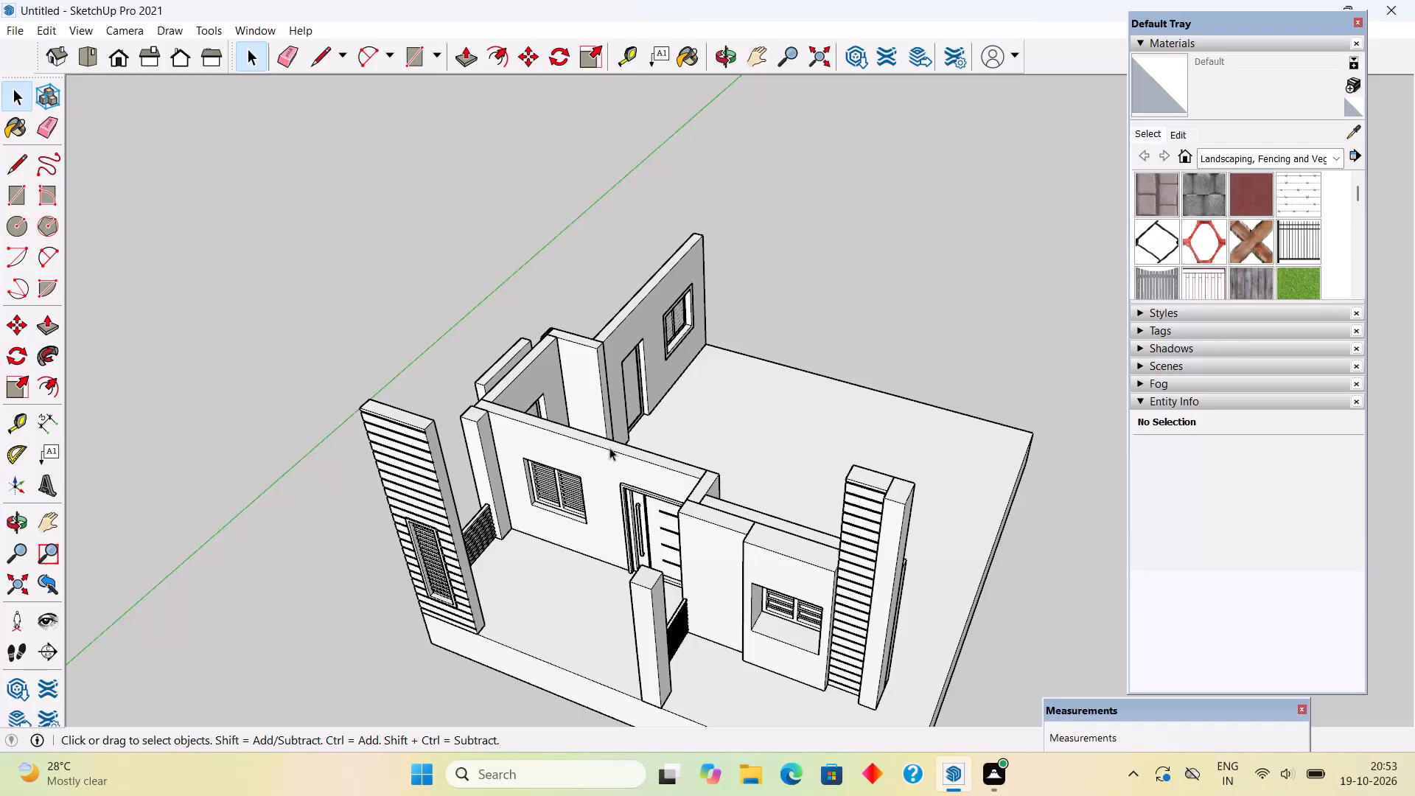
Examine the house model from above, the front and the side wall with the door and shuttered windows.
{"action": "scroll", "coordinate": [537, 388], "scroll_direction": "down", "scroll_amount": 4}
{"action": "scroll", "coordinate": [549, 509], "scroll_direction": "down", "scroll_amount": 1}
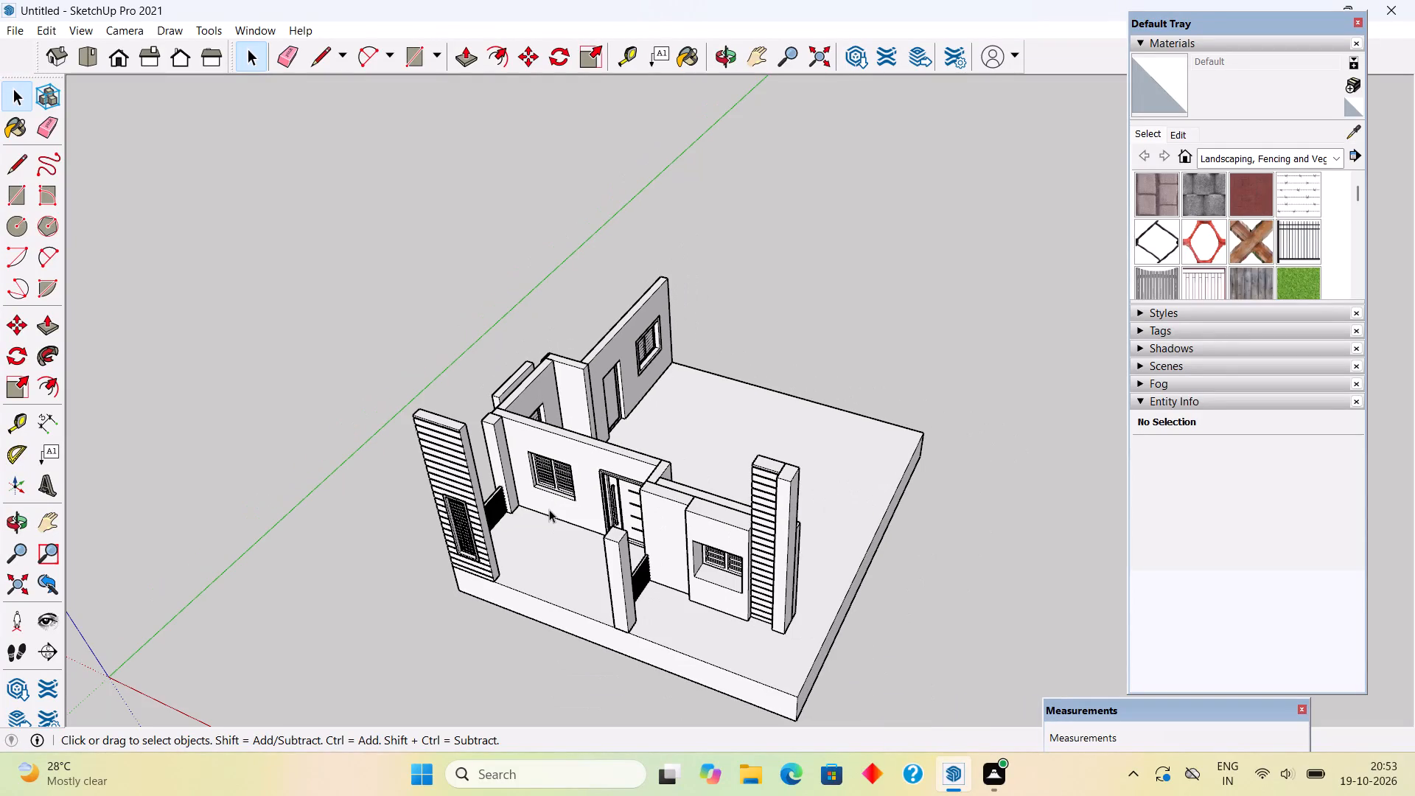
{"action": "scroll", "coordinate": [549, 516], "scroll_direction": "down", "scroll_amount": 5}
{"action": "scroll", "coordinate": [549, 526], "scroll_direction": "up", "scroll_amount": 6}
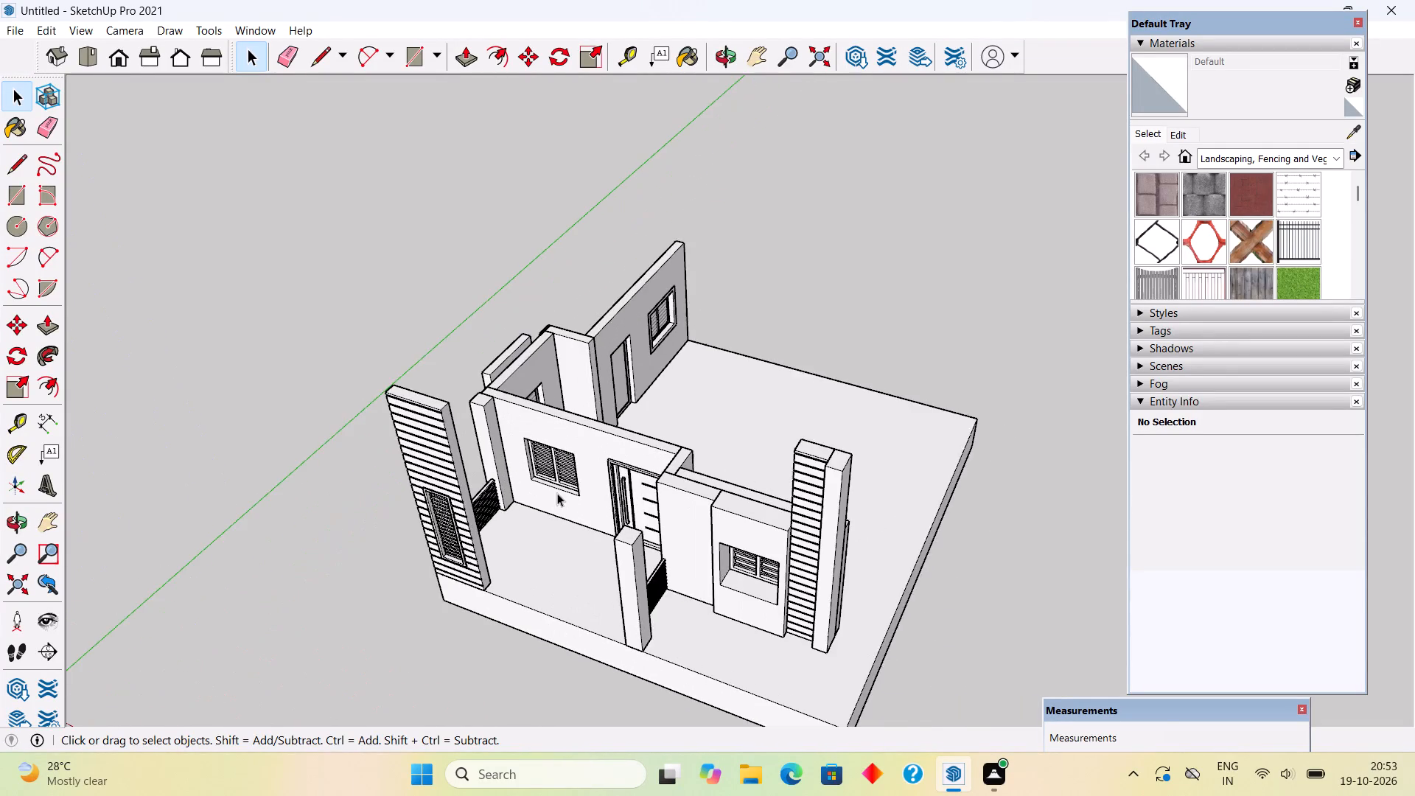
{"action": "scroll", "coordinate": [565, 497], "scroll_direction": "up", "scroll_amount": 4}
{"action": "scroll", "coordinate": [566, 505], "scroll_direction": "down", "scroll_amount": 5}
{"action": "scroll", "coordinate": [632, 596], "scroll_direction": "down", "scroll_amount": 4}
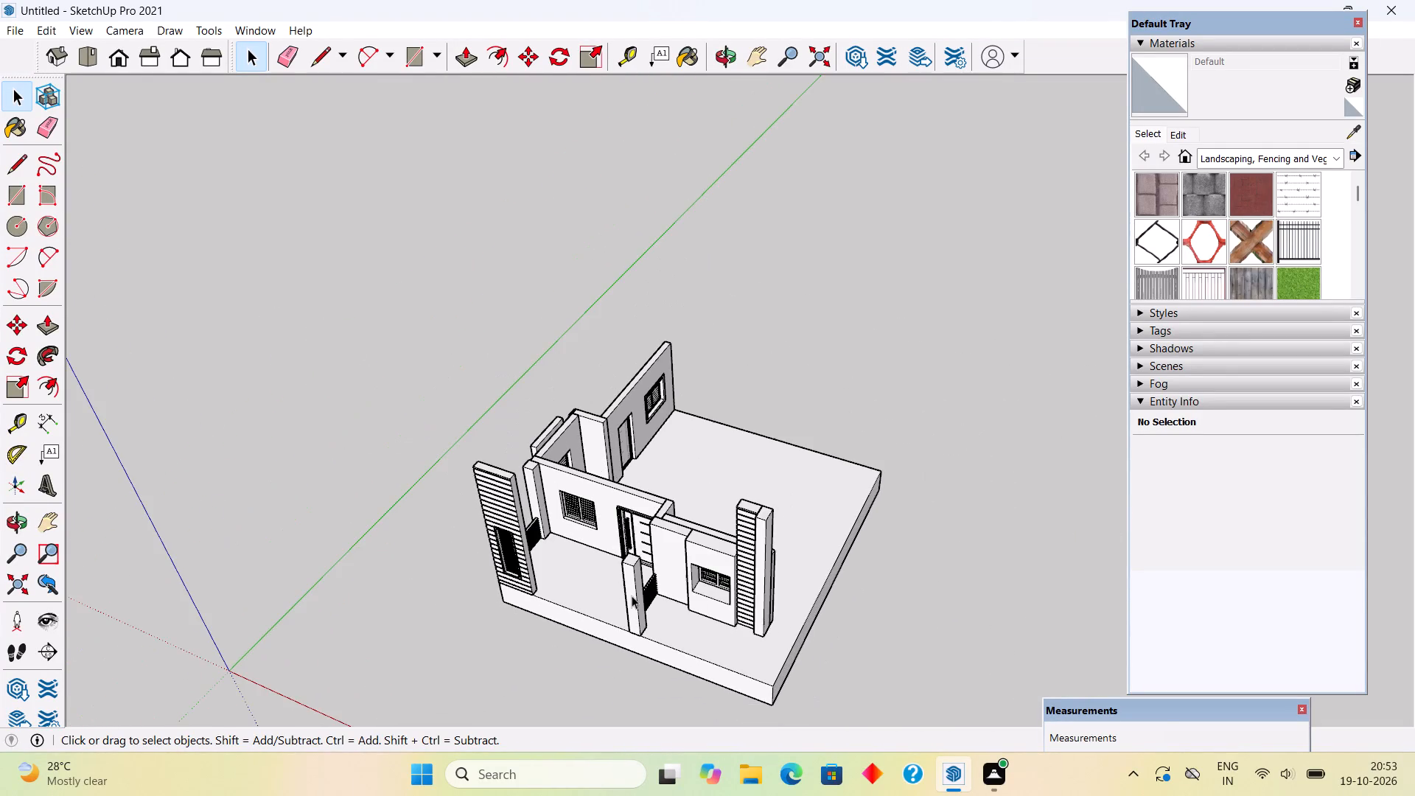
{"action": "middle_click_drag", "start_coordinate": [632, 596], "coordinate": [869, 324]}
{"action": "scroll", "coordinate": [631, 576], "scroll_direction": "up", "scroll_amount": 1}
{"action": "middle_click_drag", "start_coordinate": [641, 477], "coordinate": [775, 481]}
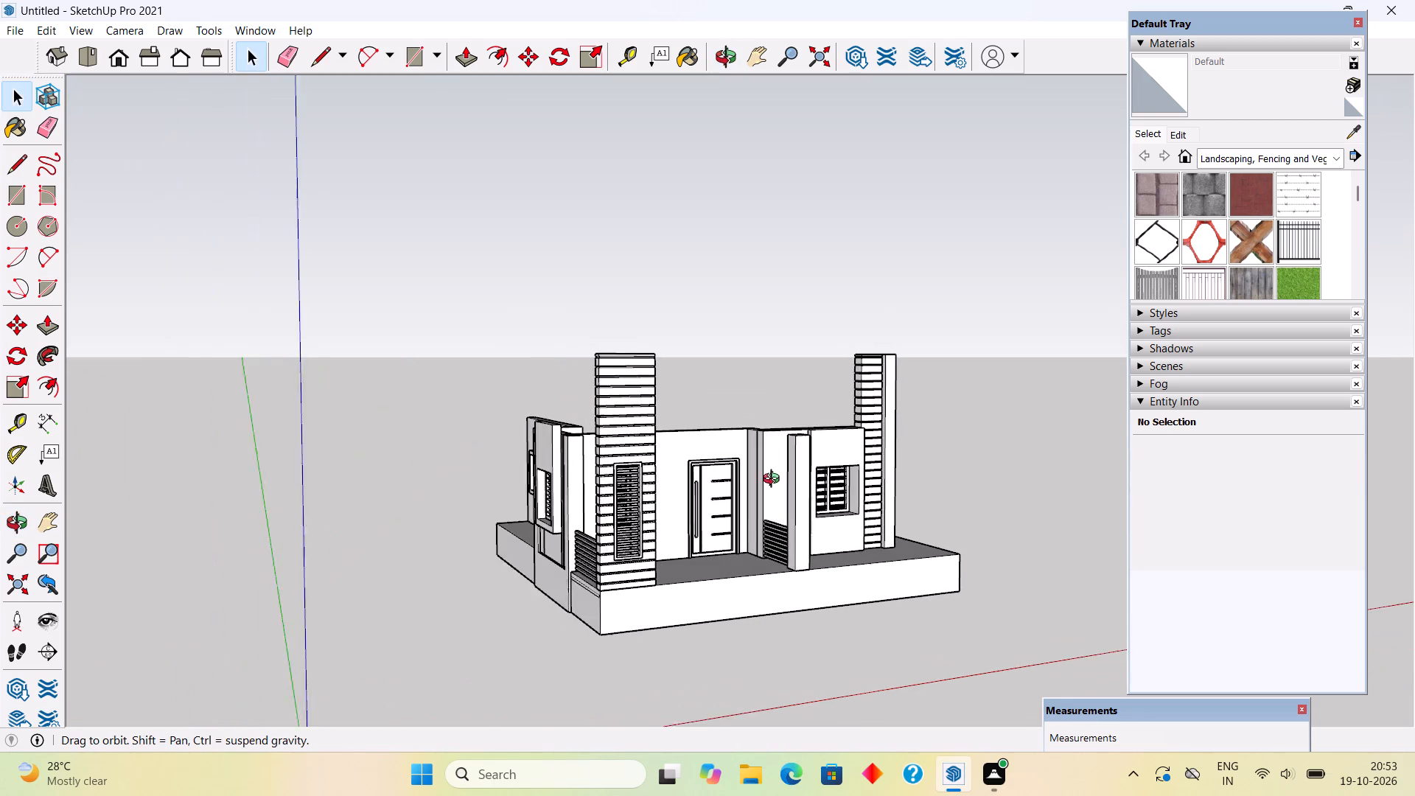
{"action": "middle_click_drag", "start_coordinate": [775, 481], "coordinate": [831, 474]}
{"action": "middle_click_drag", "start_coordinate": [736, 530], "coordinate": [830, 534]}
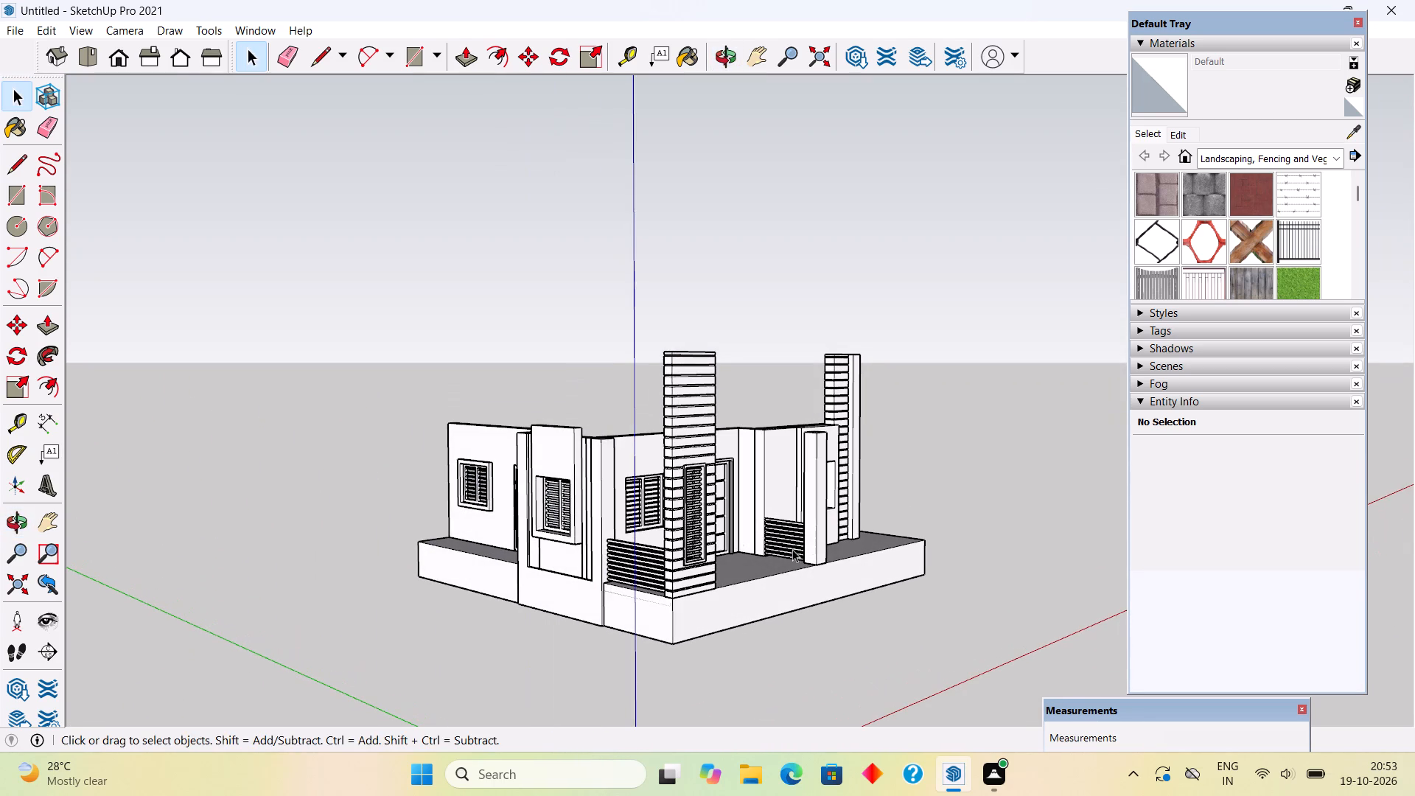
{"action": "middle_click_drag", "start_coordinate": [679, 532], "coordinate": [747, 509]}
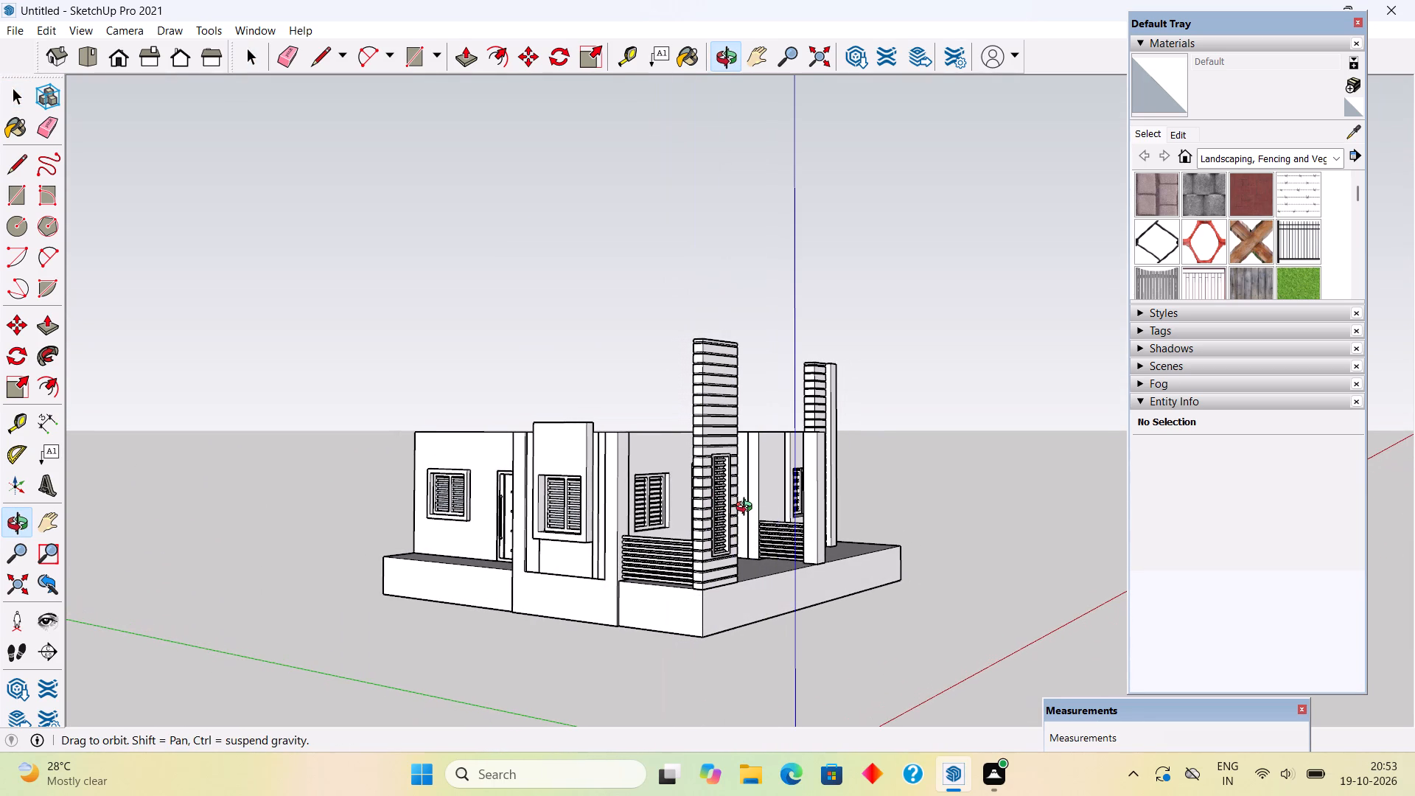
{"action": "middle_click_drag", "start_coordinate": [747, 509], "coordinate": [736, 502]}
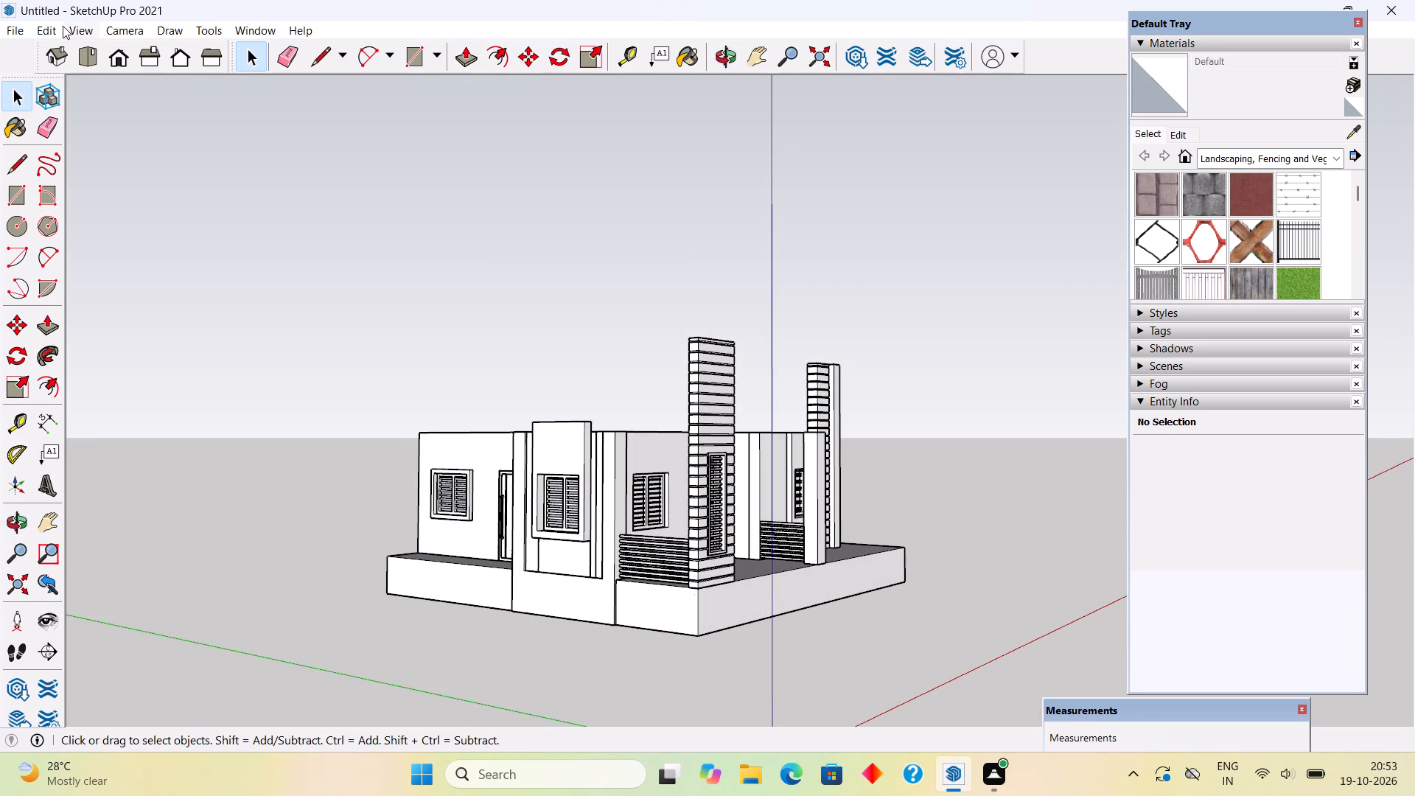
Unhide all hidden objects in the model.
{"action": "left_click", "coordinate": [49, 26]}
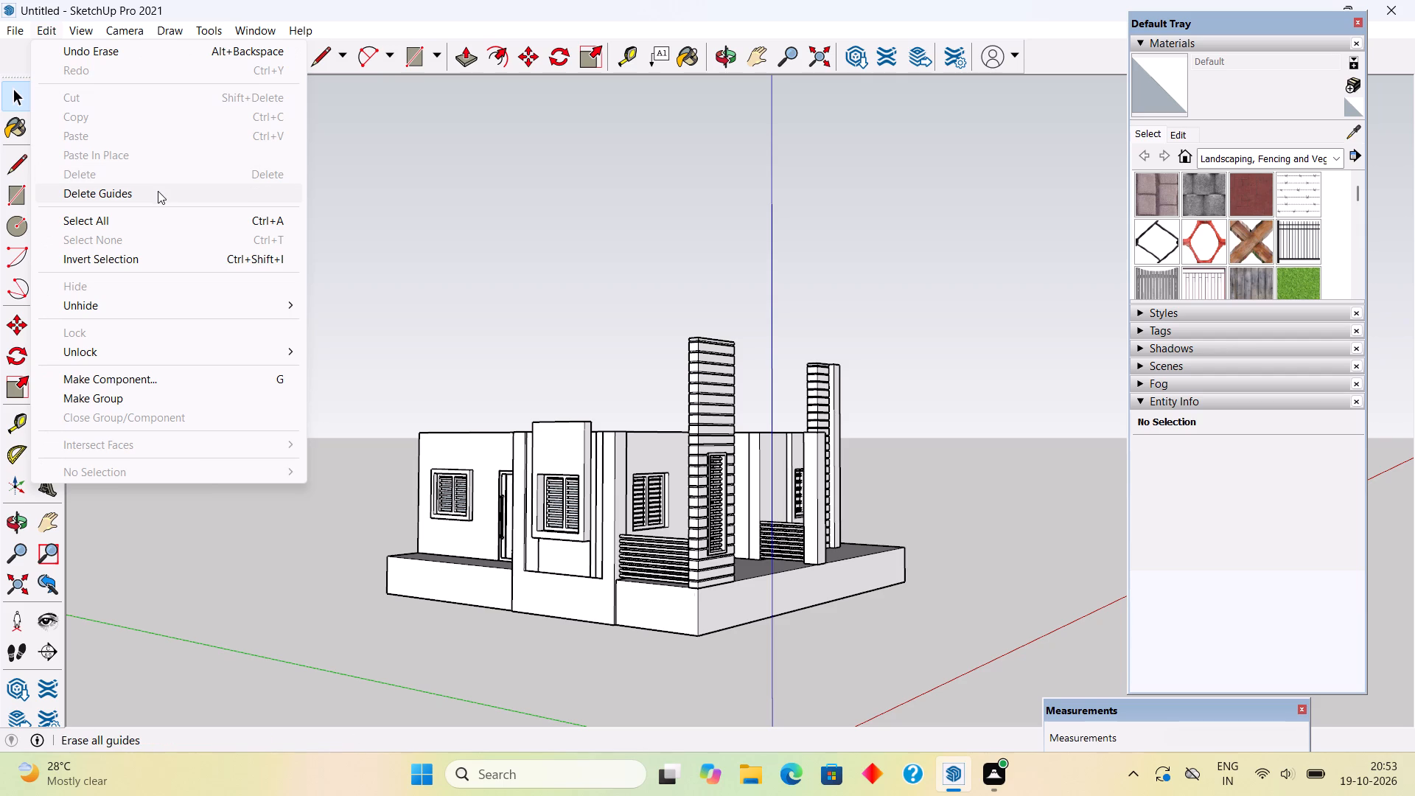
{"action": "left_click", "coordinate": [192, 309]}
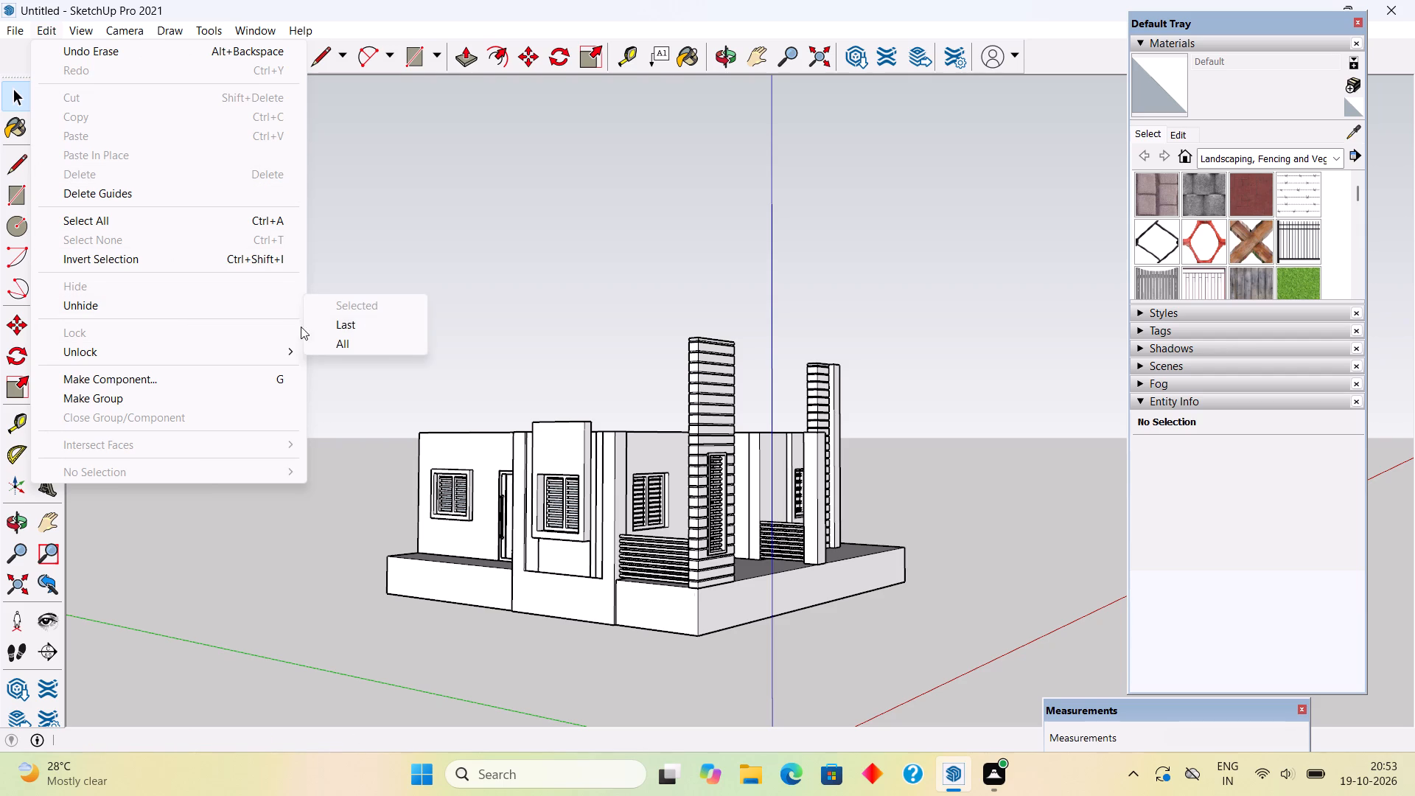
{"action": "left_click", "coordinate": [330, 336]}
Combine the side wall door's panel, handle and frame into one group.
{"action": "middle_click_drag", "start_coordinate": [462, 397], "coordinate": [535, 394]}
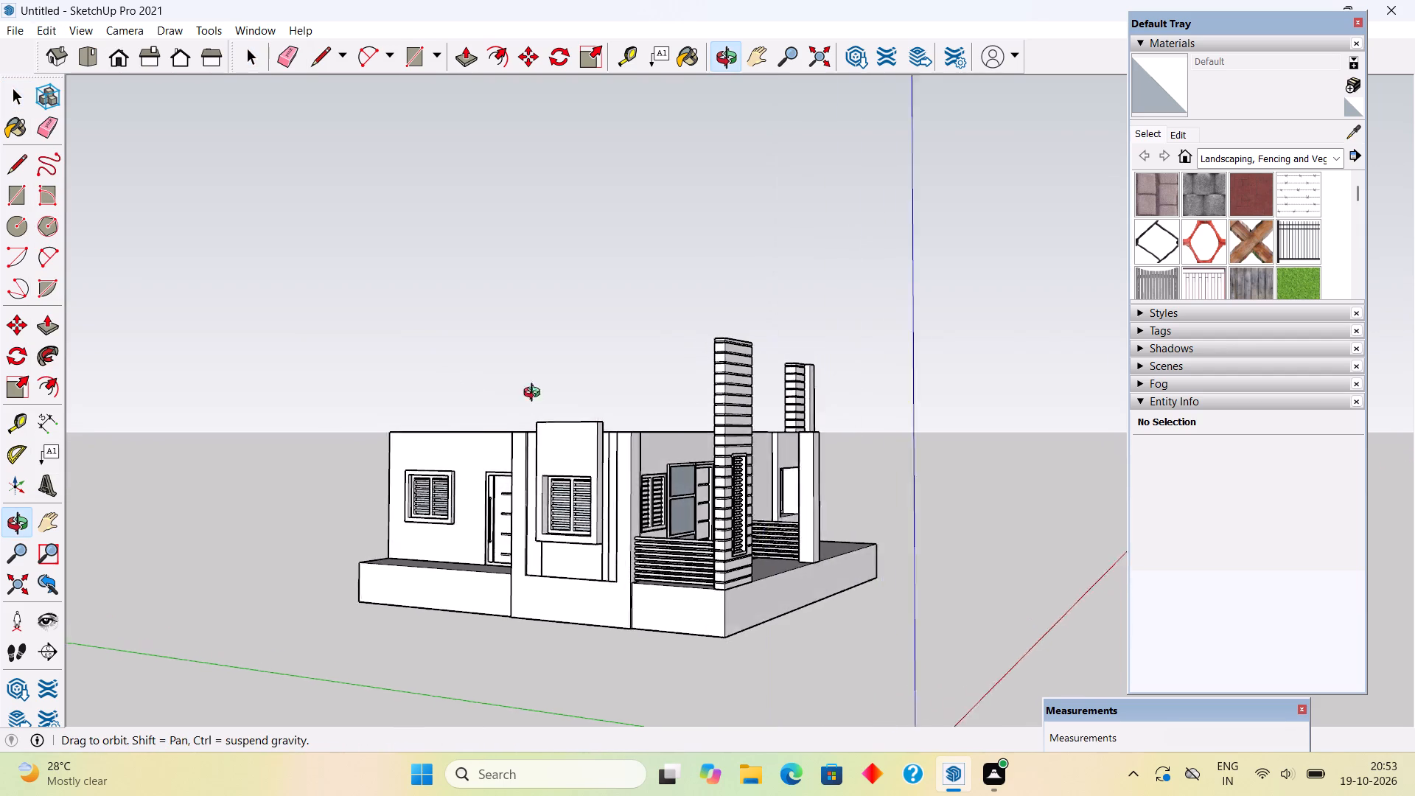
{"action": "middle_click_drag", "start_coordinate": [535, 394], "coordinate": [402, 412]}
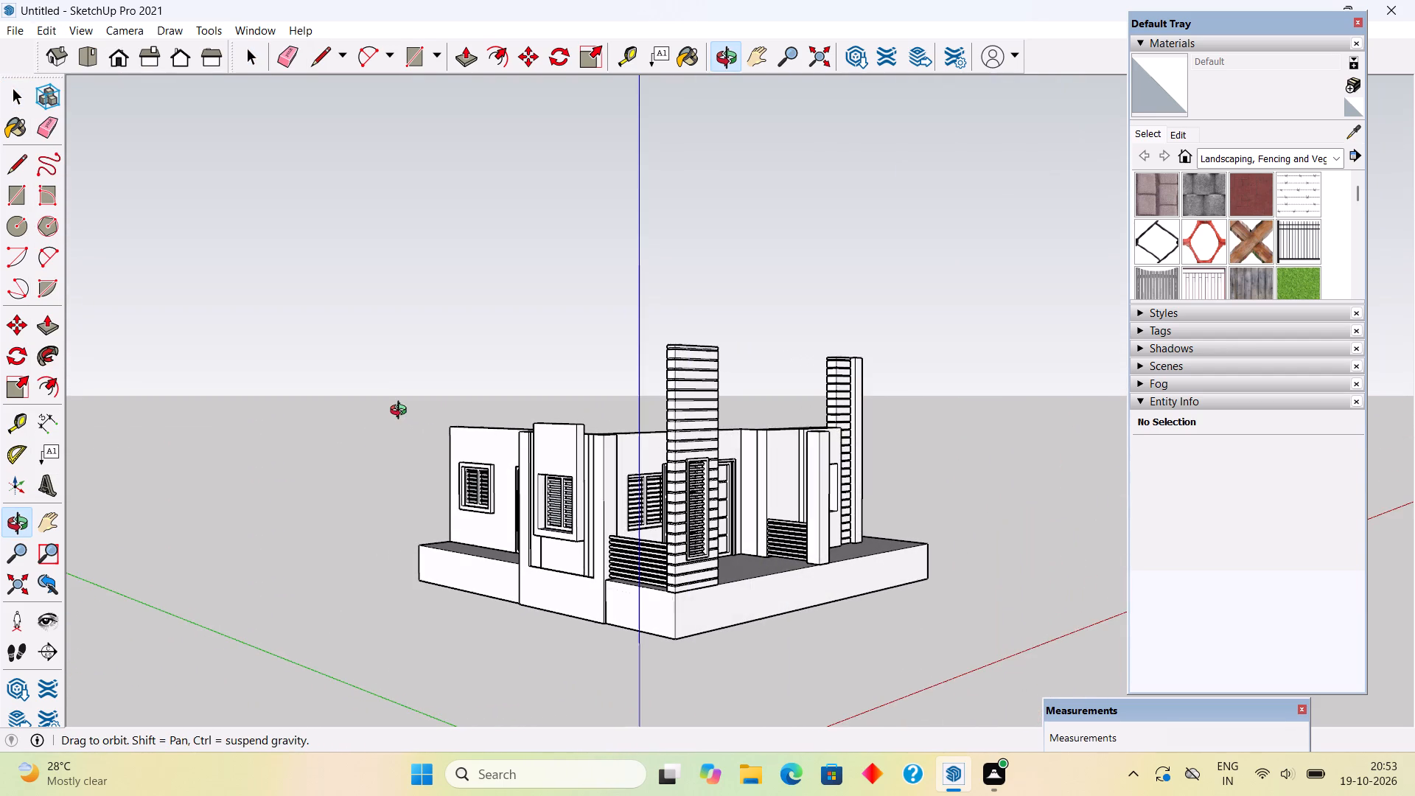
{"action": "middle_click_drag", "start_coordinate": [402, 412], "coordinate": [699, 401]}
{"action": "scroll", "coordinate": [497, 495], "scroll_direction": "up", "scroll_amount": 5}
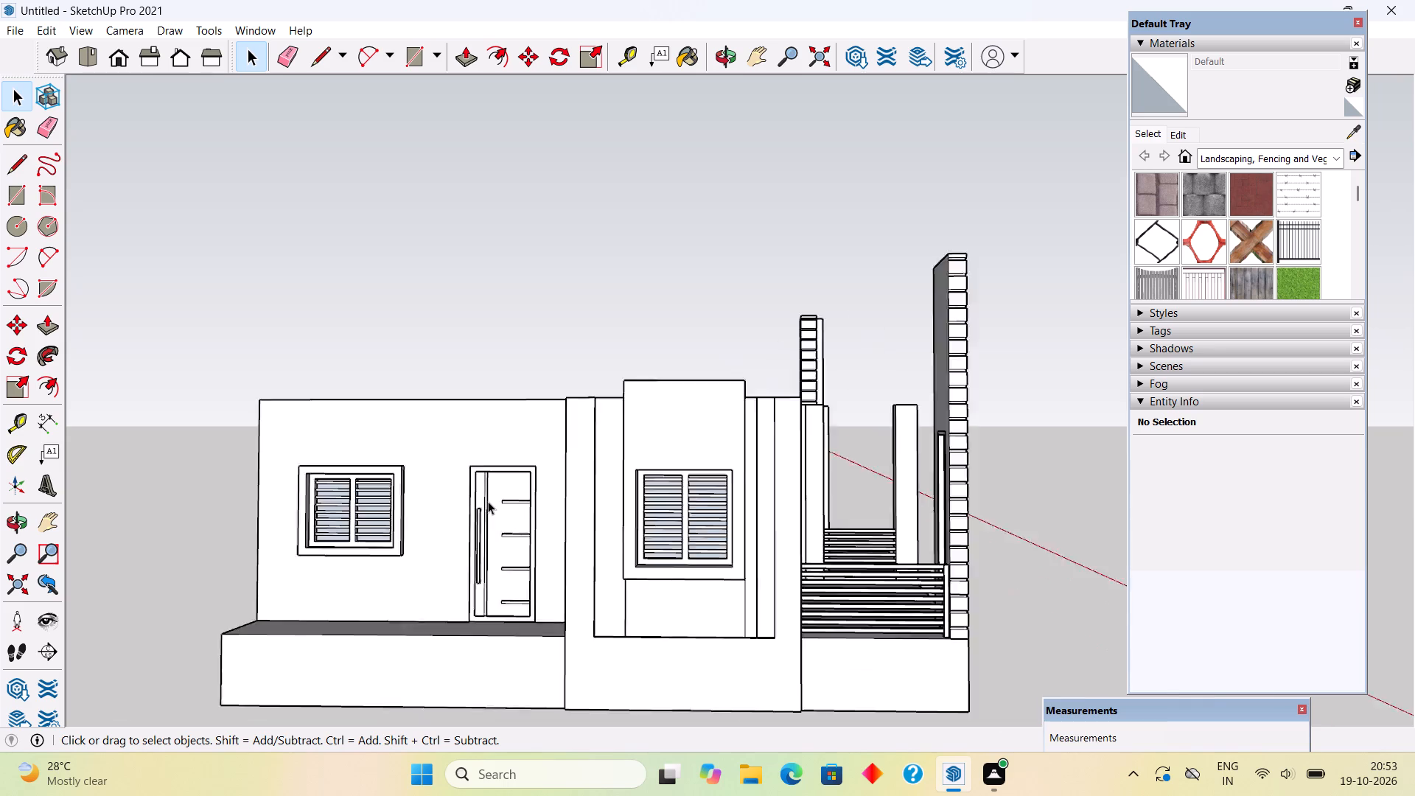
{"action": "scroll", "coordinate": [488, 501], "scroll_direction": "up", "scroll_amount": 6}
{"action": "left_click", "coordinate": [494, 514]}
{"action": "scroll", "coordinate": [494, 514], "scroll_direction": "up", "scroll_amount": 7}
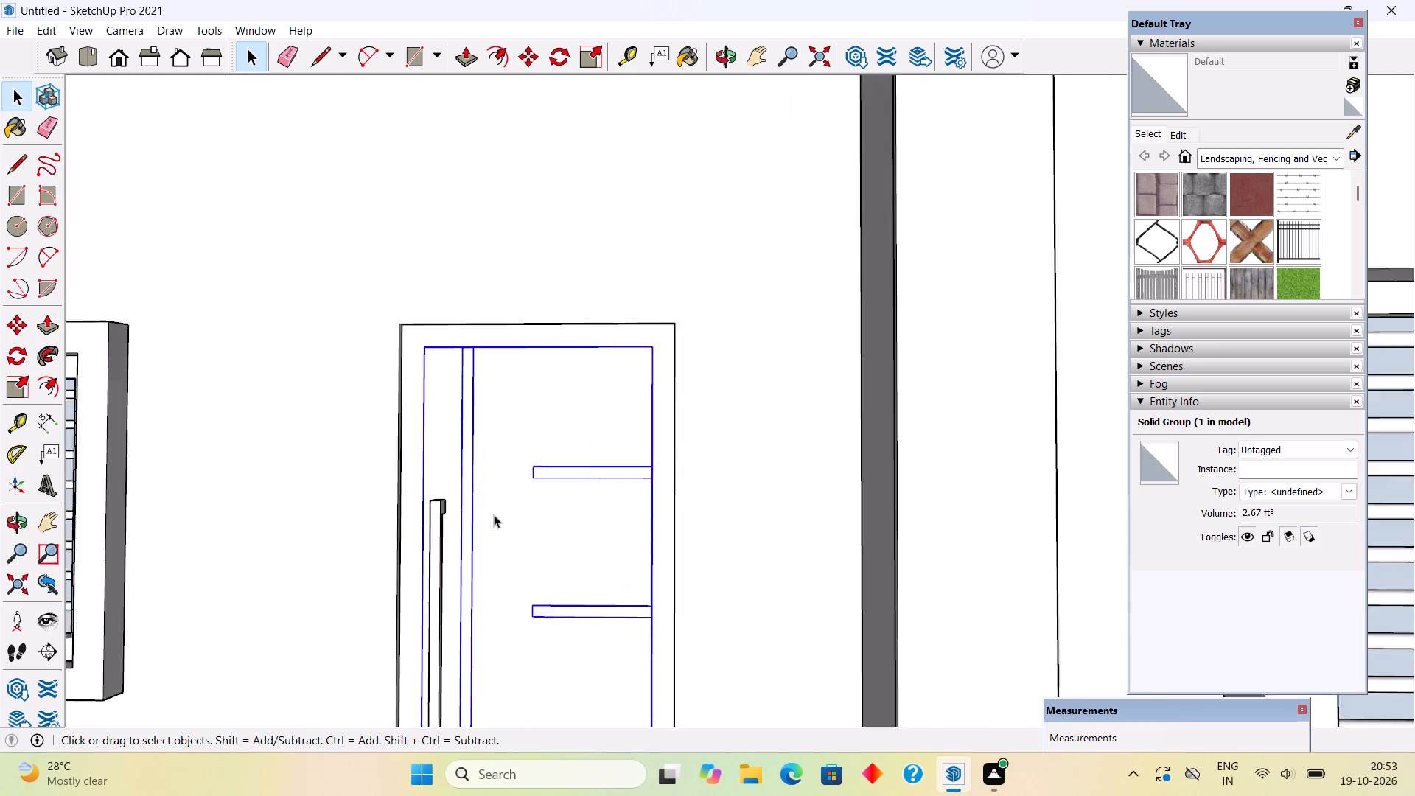
{"action": "scroll", "coordinate": [494, 514], "scroll_direction": "up", "scroll_amount": 2}
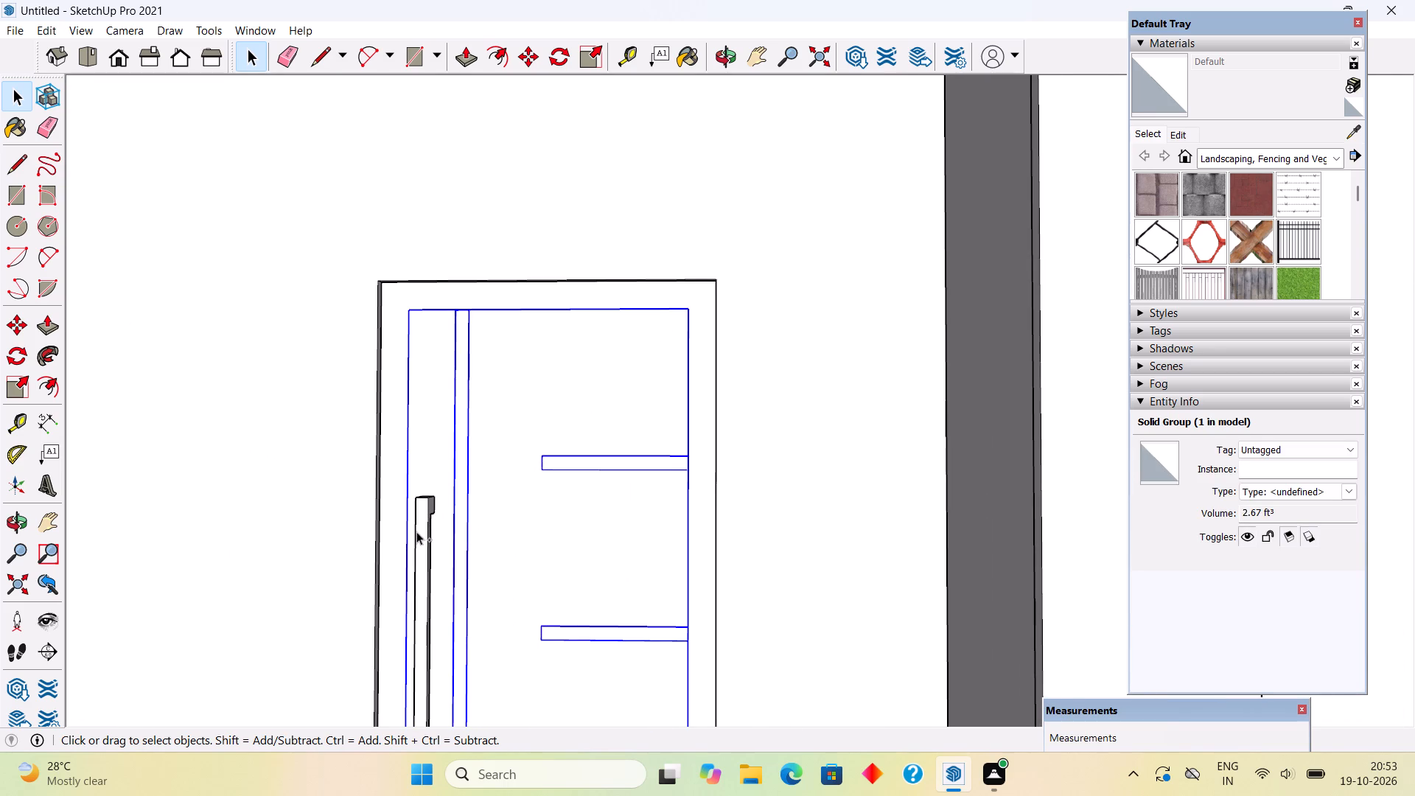
{"action": "left_click", "coordinate": [427, 537], "text": "ctrl"}
{"action": "left_click", "coordinate": [396, 468], "text": "ctrl"}
{"action": "right_click", "coordinate": [396, 468], "text": "ctrl"}
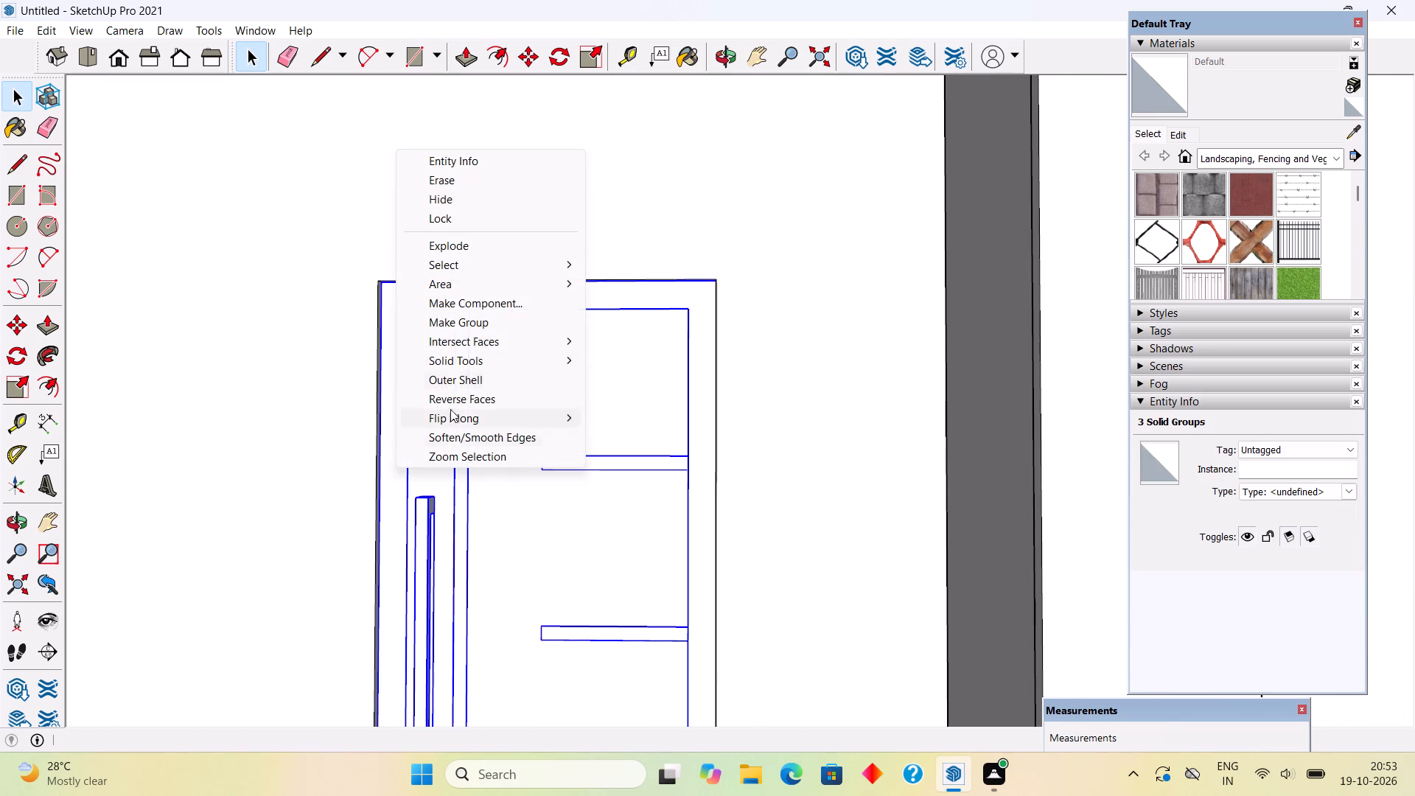
{"action": "left_click", "coordinate": [465, 323]}
Hide the grouped side wall door to expose its opening.
{"action": "scroll", "coordinate": [465, 323], "scroll_direction": "down", "scroll_amount": 5}
{"action": "right_click", "coordinate": [465, 323]}
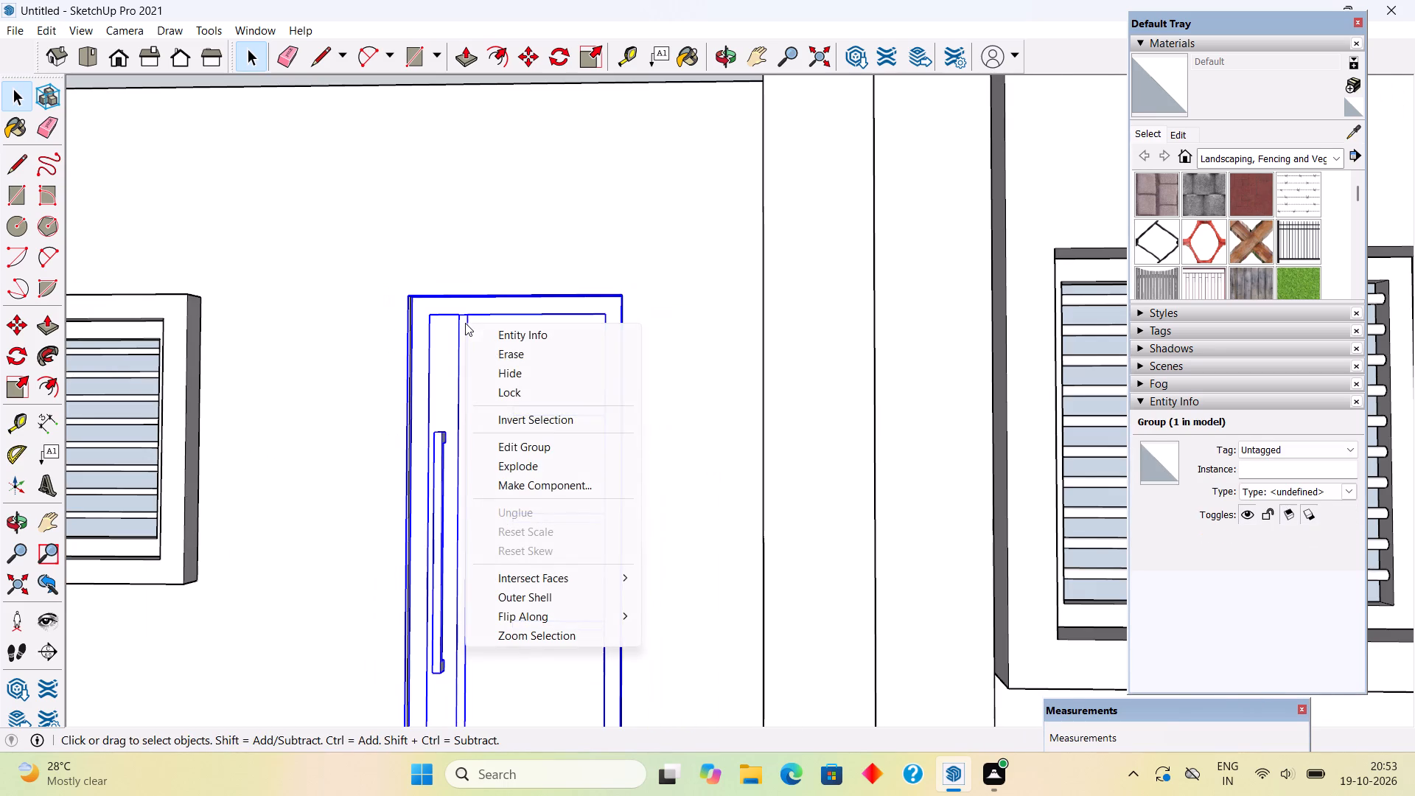
{"action": "left_click", "coordinate": [545, 369]}
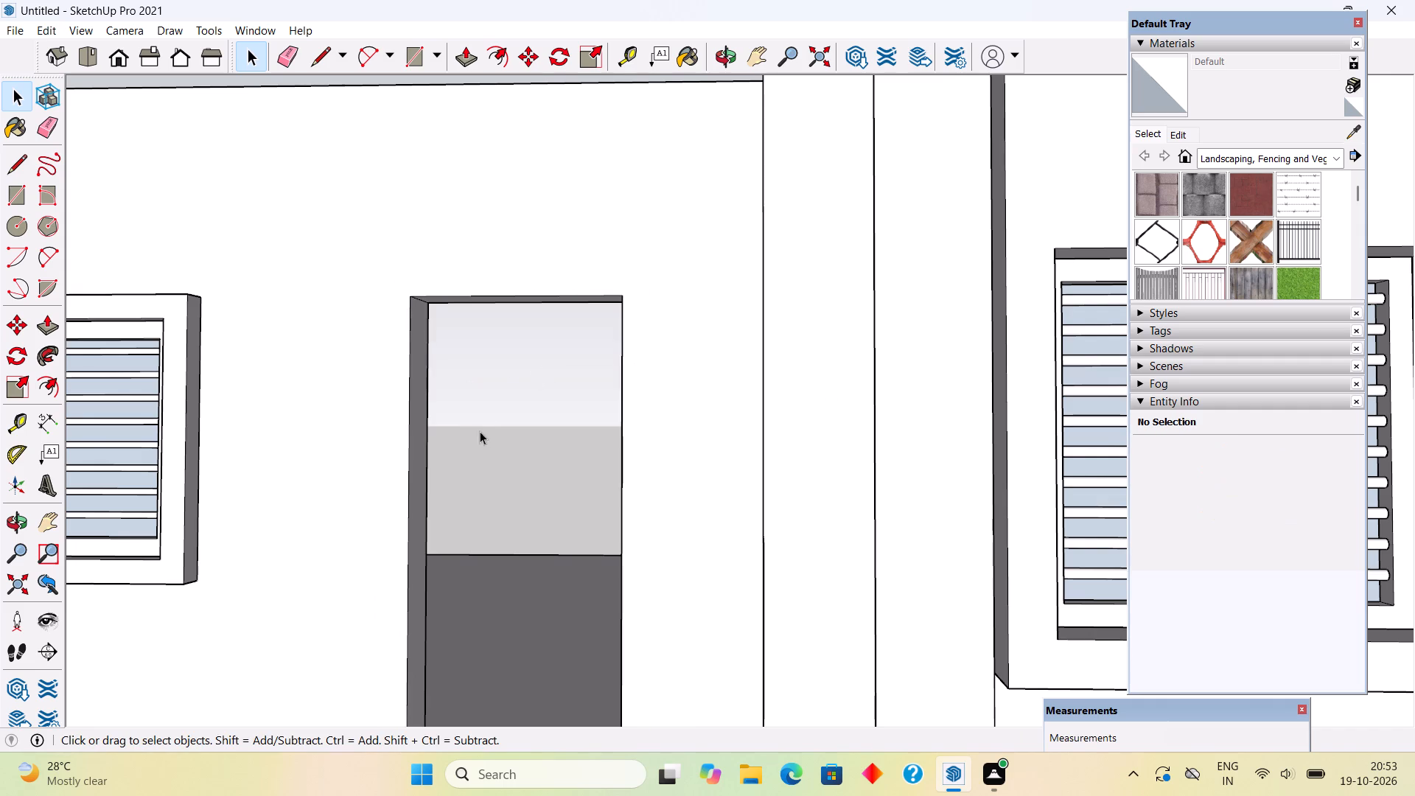
Open the wall group and push the door opening's window-side jamb 1.5' toward the shuttered window.
{"action": "triple_click", "coordinate": [381, 360]}
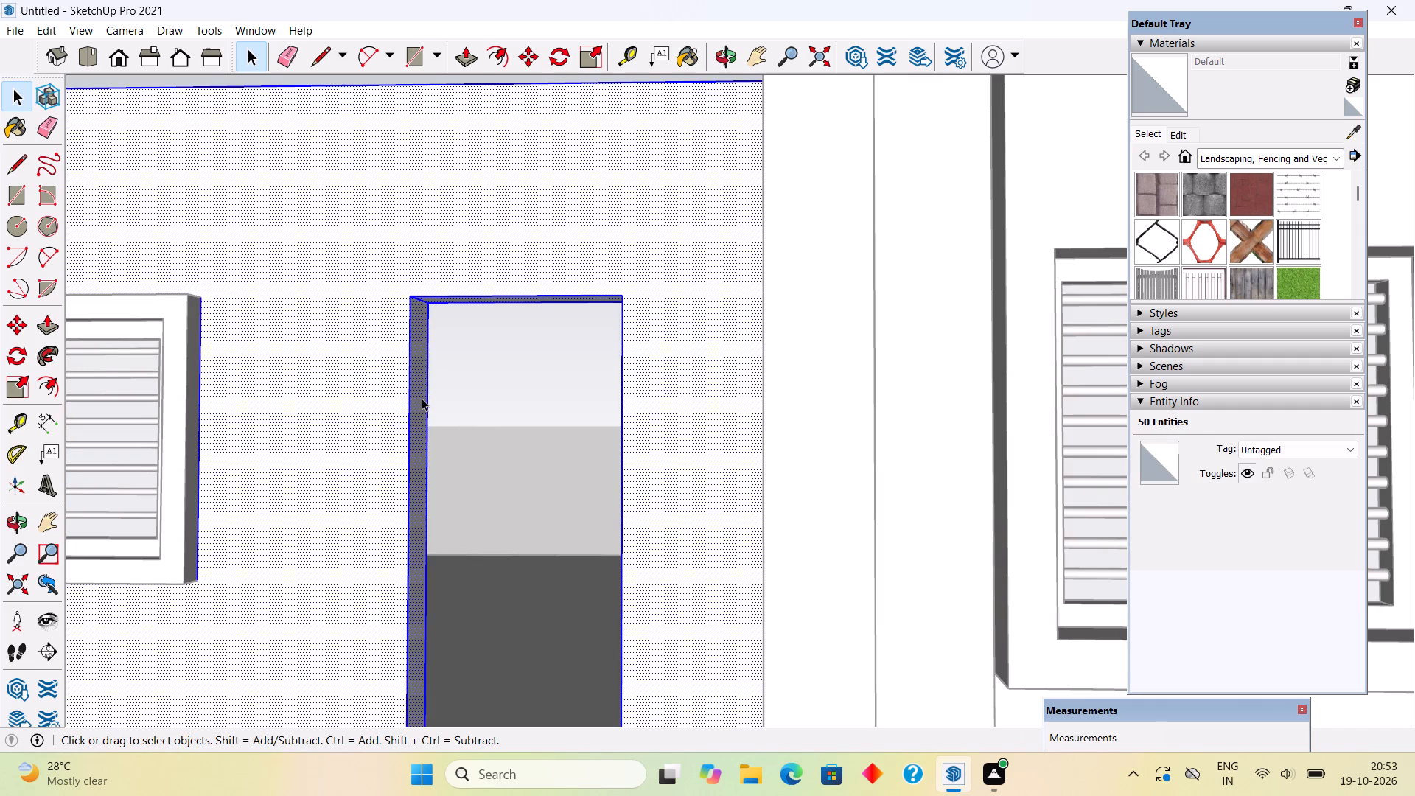
{"action": "key", "text": "p"}
{"action": "left_click", "coordinate": [424, 394]}
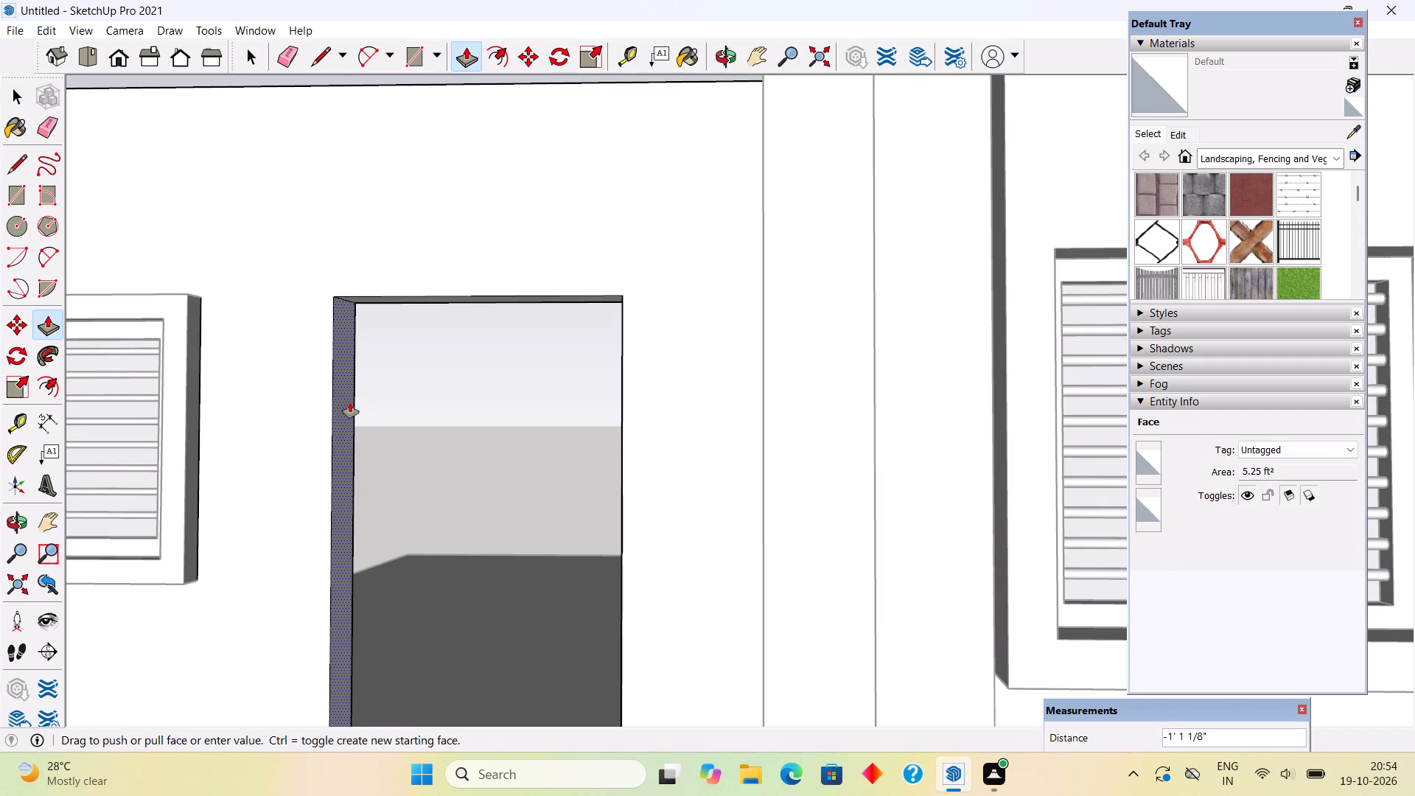
{"action": "type", "text": "1.5'"}
{"action": "key", "text": "Return"}
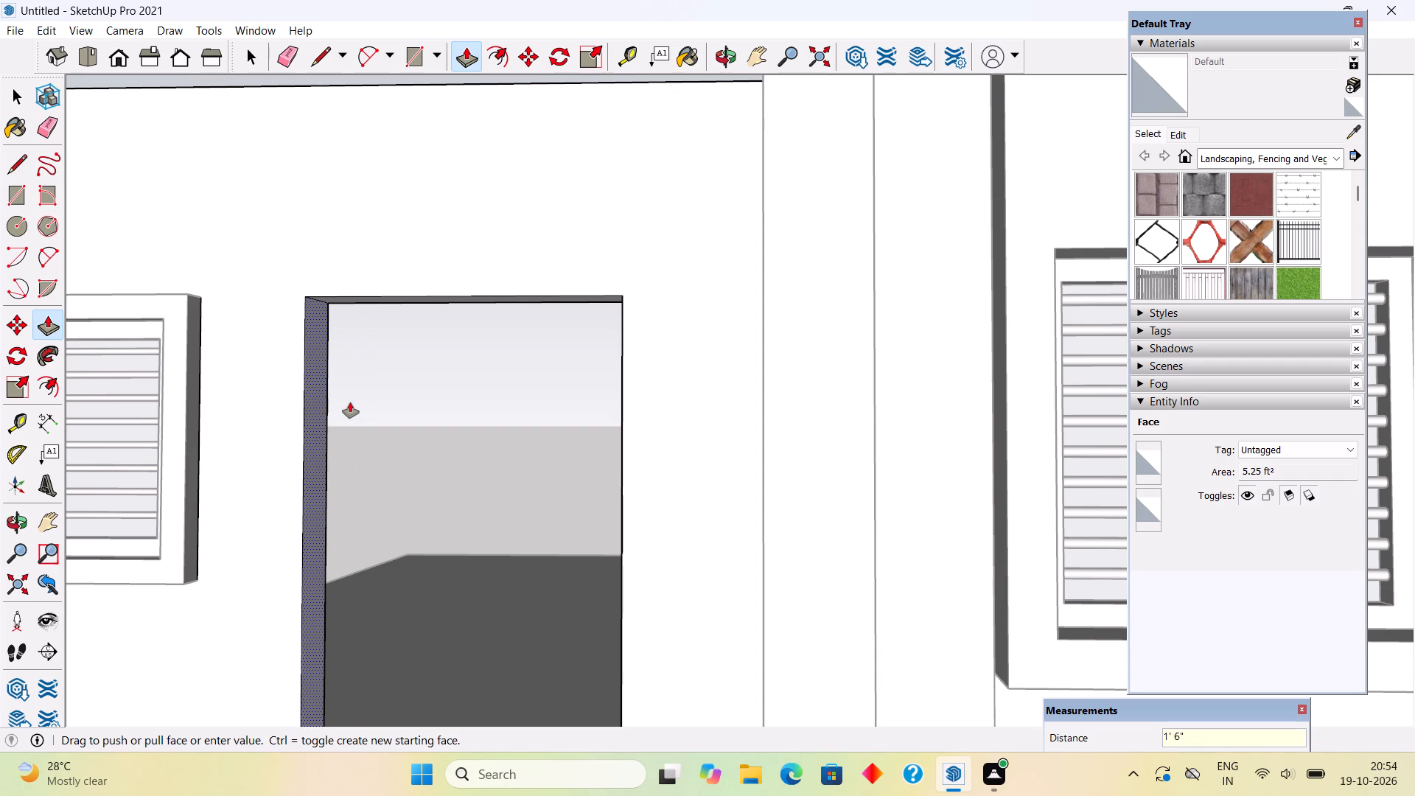
Pull the door opening's opposite jamb 1.5' inward to fill the wall there, and close the wall group.
{"action": "scroll", "coordinate": [350, 402], "scroll_direction": "down", "scroll_amount": 10}
{"action": "middle_click_drag", "start_coordinate": [504, 448], "coordinate": [691, 445]}
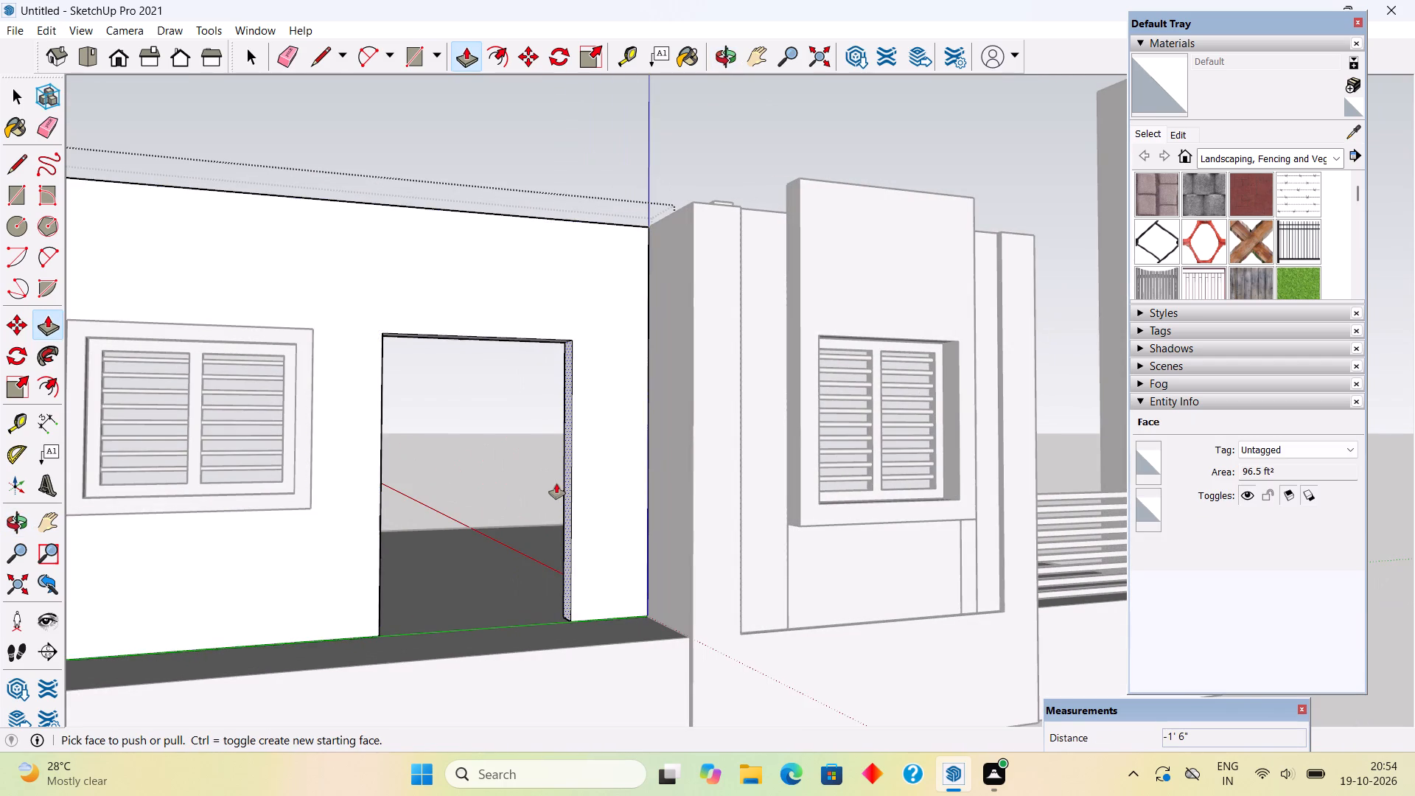
{"action": "left_click", "coordinate": [570, 480]}
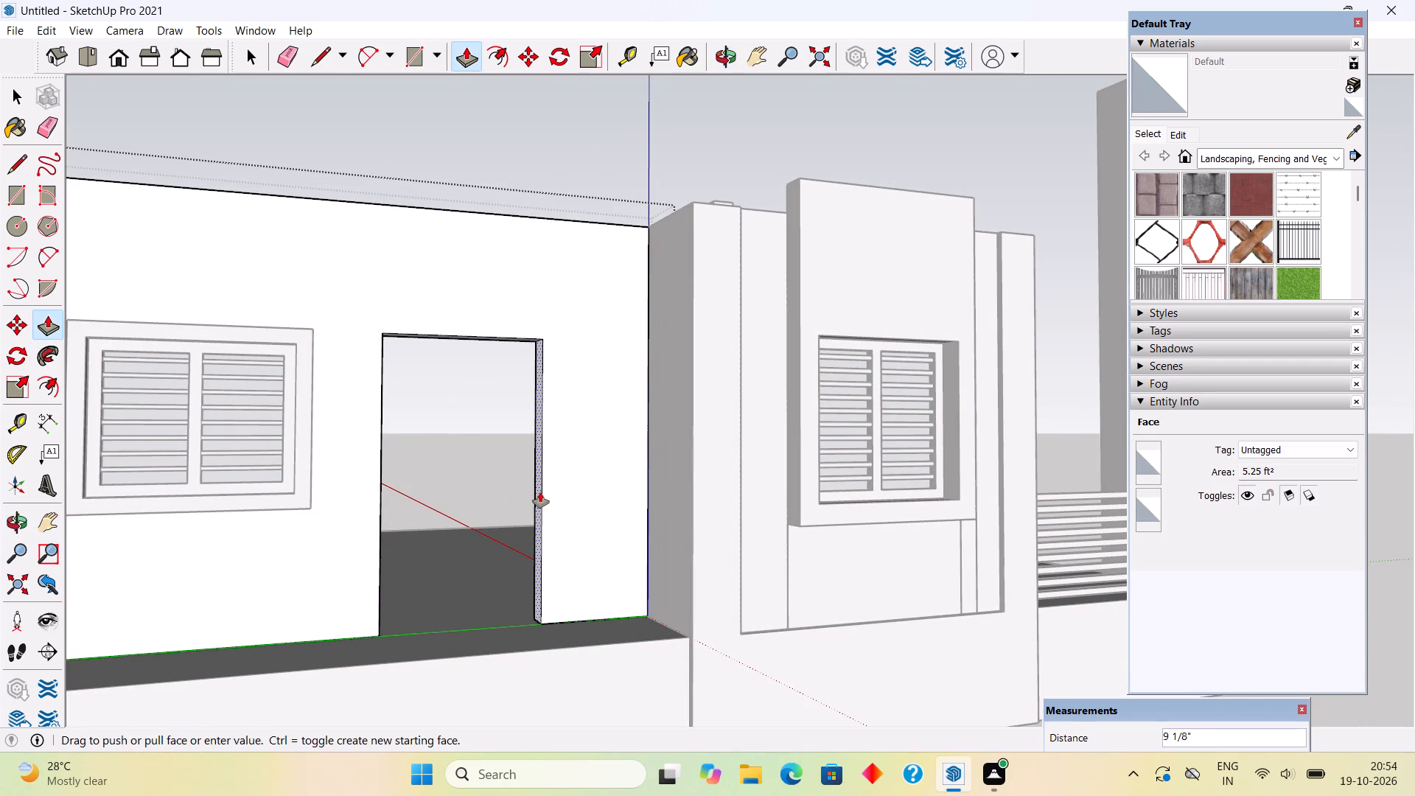
{"action": "type", "text": "1.5'"}
{"action": "key", "text": "Return"}
{"action": "key", "text": "space"}
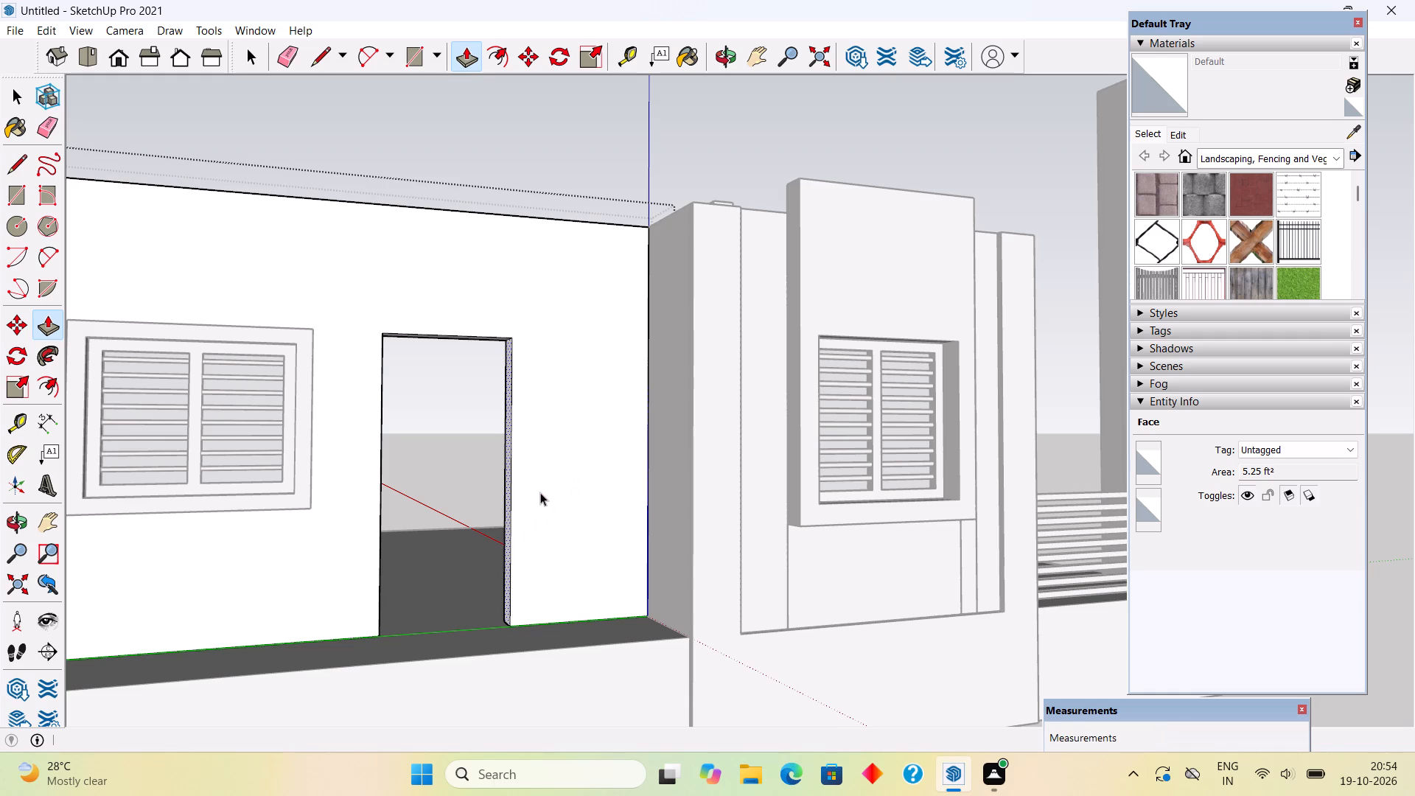
{"action": "left_click", "coordinate": [489, 132]}
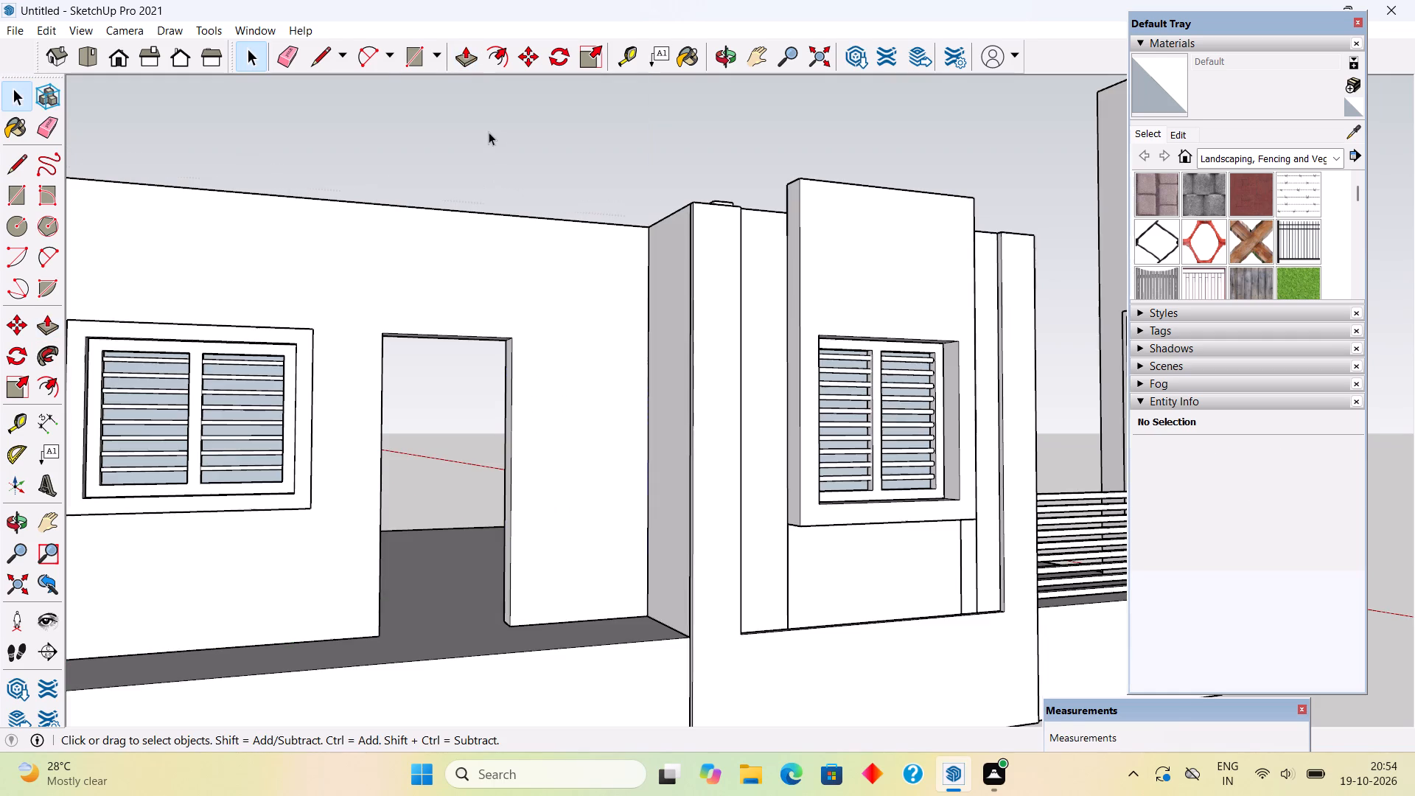
Unhide all hidden objects to bring back the side wall door.
{"action": "scroll", "coordinate": [584, 404], "scroll_direction": "down", "scroll_amount": 4}
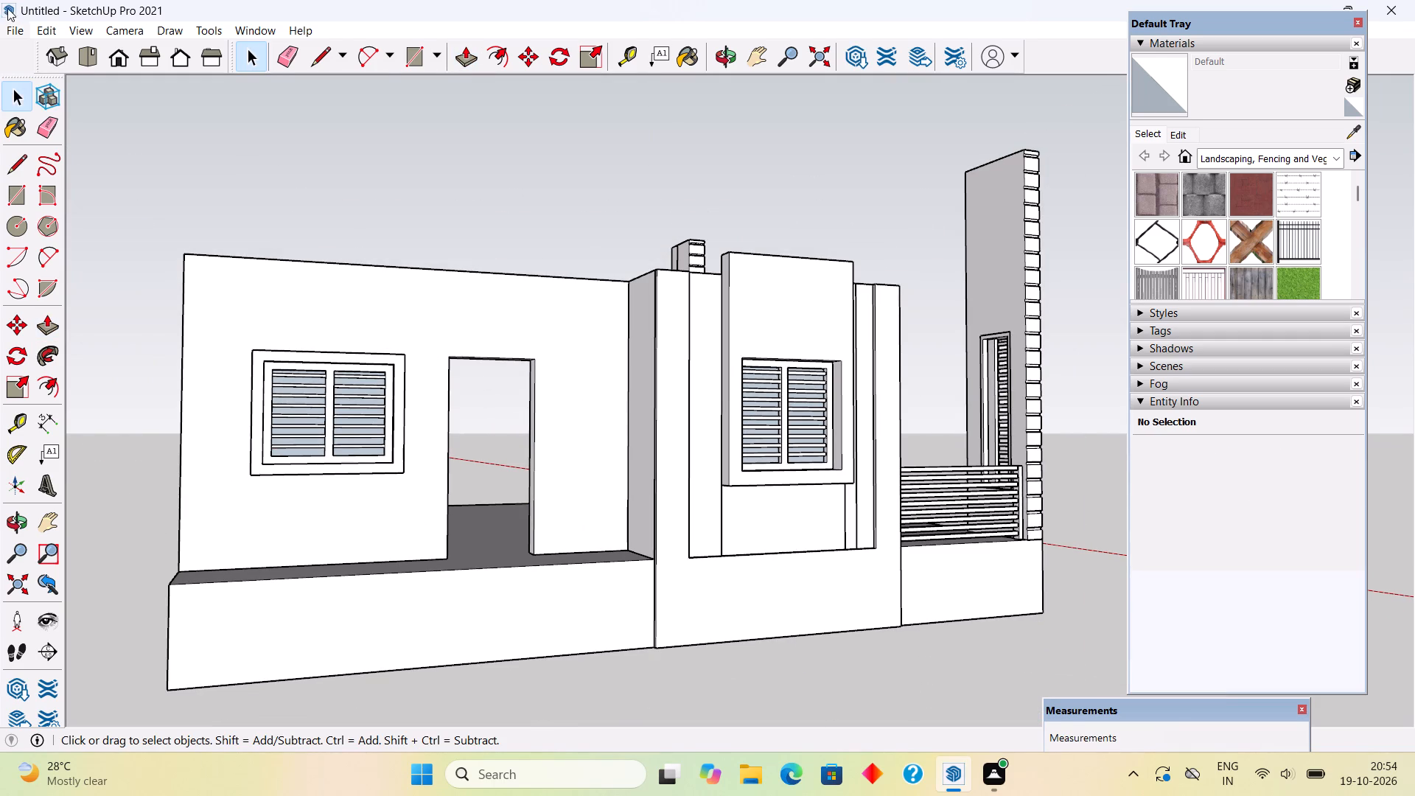
{"action": "left_click", "coordinate": [42, 29]}
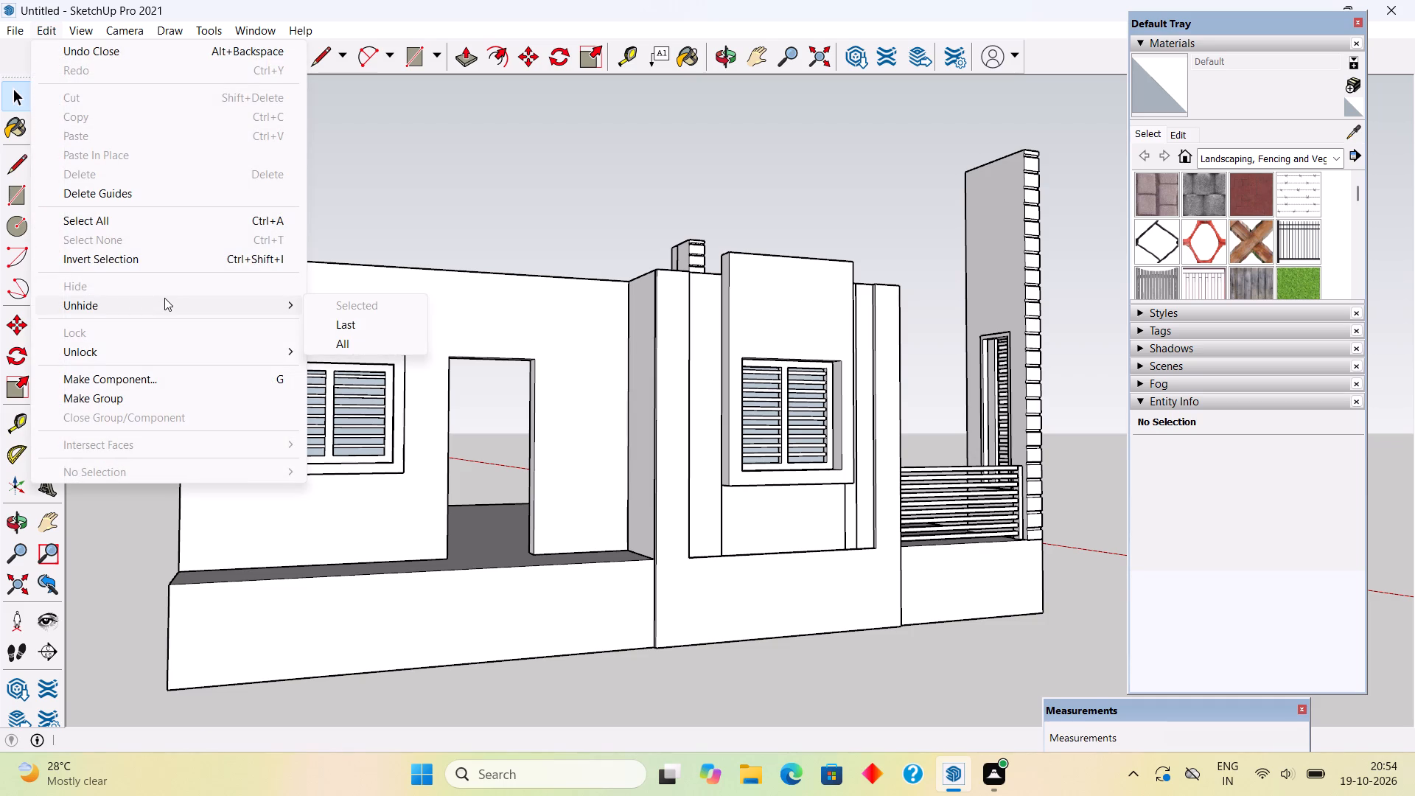
{"action": "left_click", "coordinate": [164, 298]}
{"action": "left_click", "coordinate": [359, 349]}
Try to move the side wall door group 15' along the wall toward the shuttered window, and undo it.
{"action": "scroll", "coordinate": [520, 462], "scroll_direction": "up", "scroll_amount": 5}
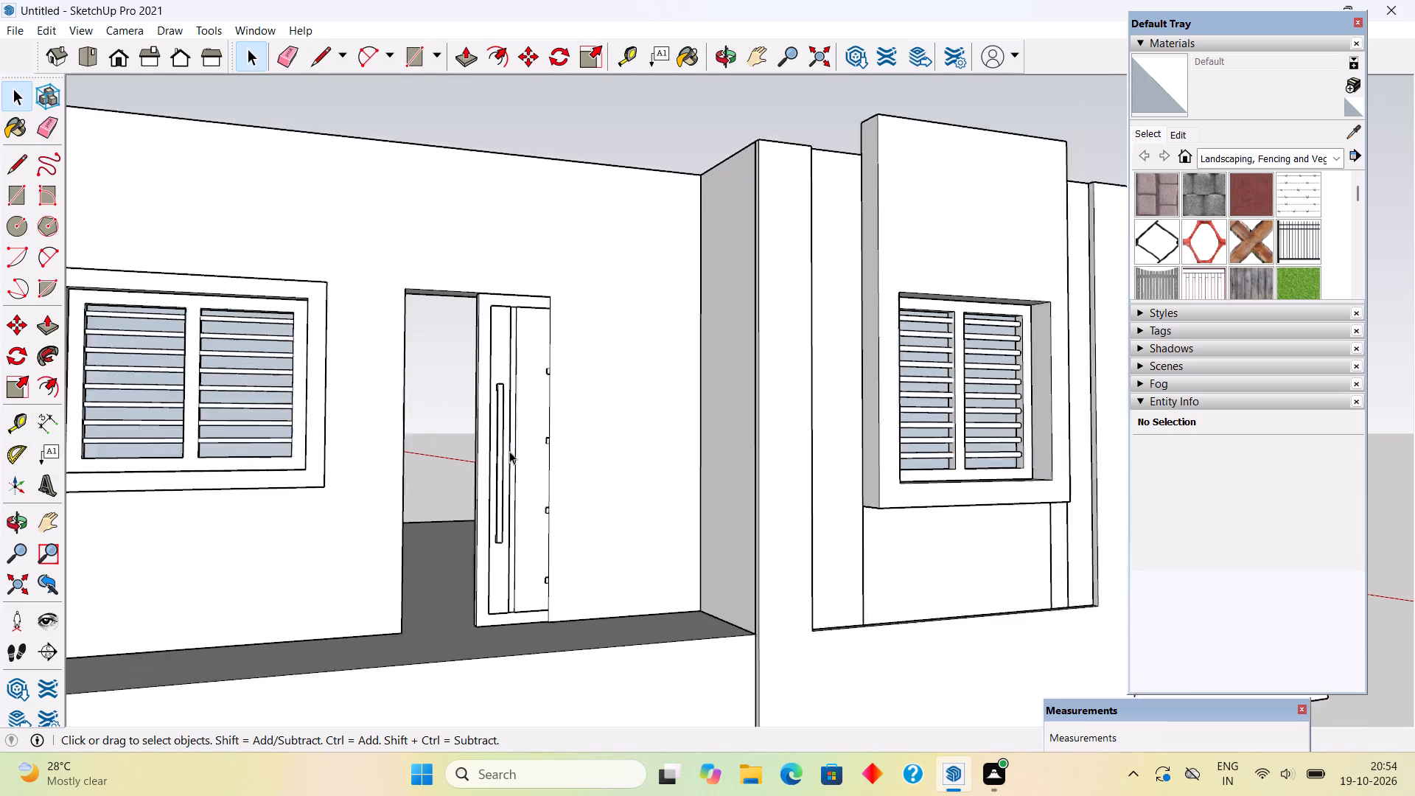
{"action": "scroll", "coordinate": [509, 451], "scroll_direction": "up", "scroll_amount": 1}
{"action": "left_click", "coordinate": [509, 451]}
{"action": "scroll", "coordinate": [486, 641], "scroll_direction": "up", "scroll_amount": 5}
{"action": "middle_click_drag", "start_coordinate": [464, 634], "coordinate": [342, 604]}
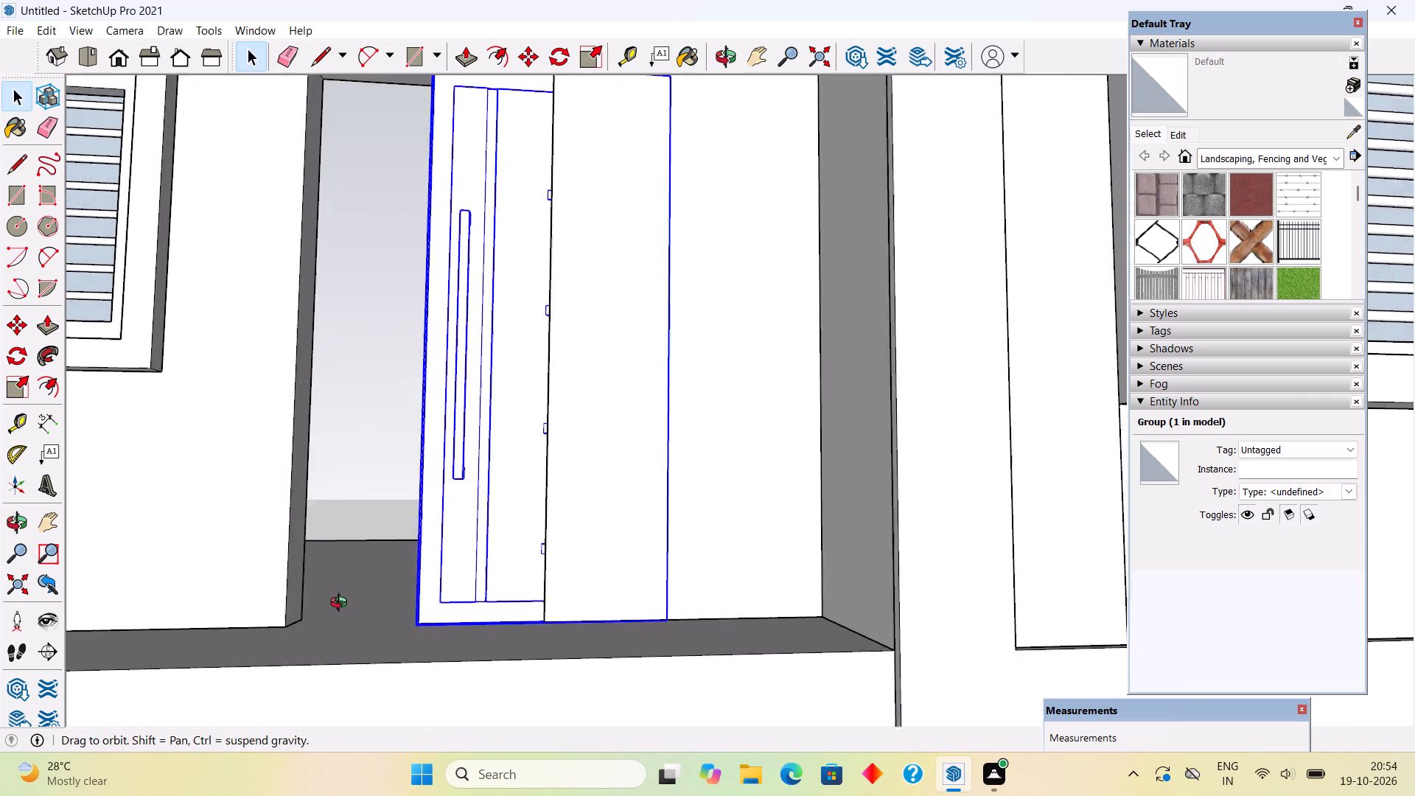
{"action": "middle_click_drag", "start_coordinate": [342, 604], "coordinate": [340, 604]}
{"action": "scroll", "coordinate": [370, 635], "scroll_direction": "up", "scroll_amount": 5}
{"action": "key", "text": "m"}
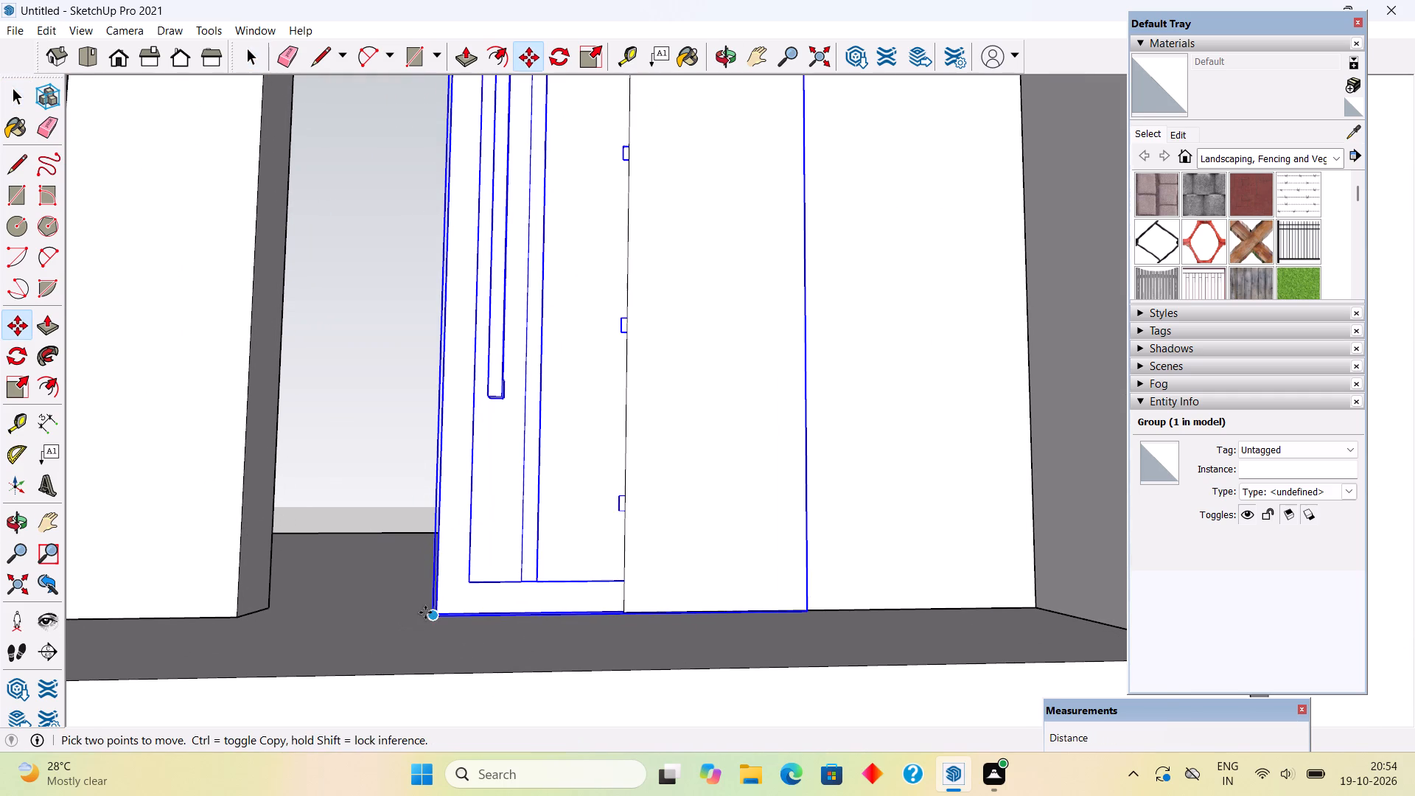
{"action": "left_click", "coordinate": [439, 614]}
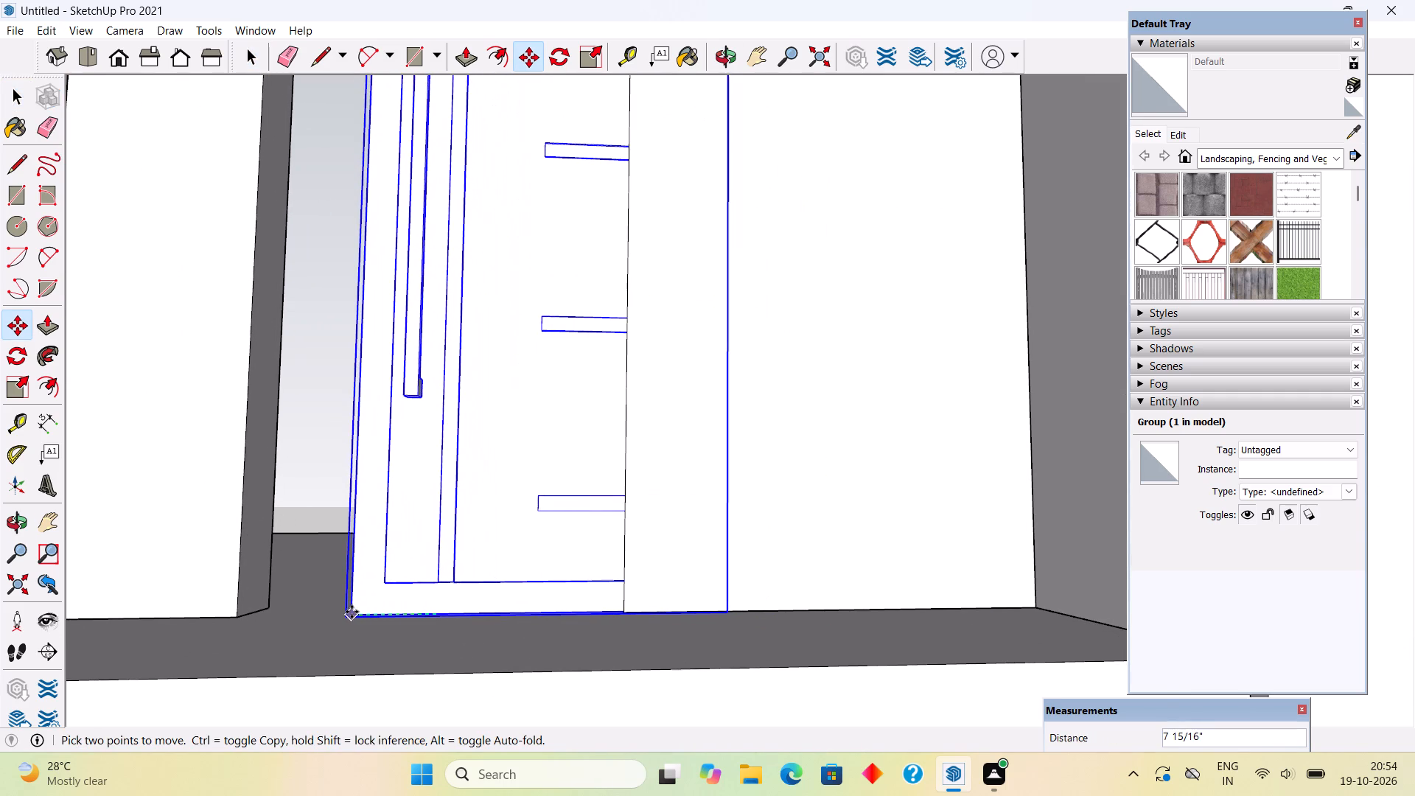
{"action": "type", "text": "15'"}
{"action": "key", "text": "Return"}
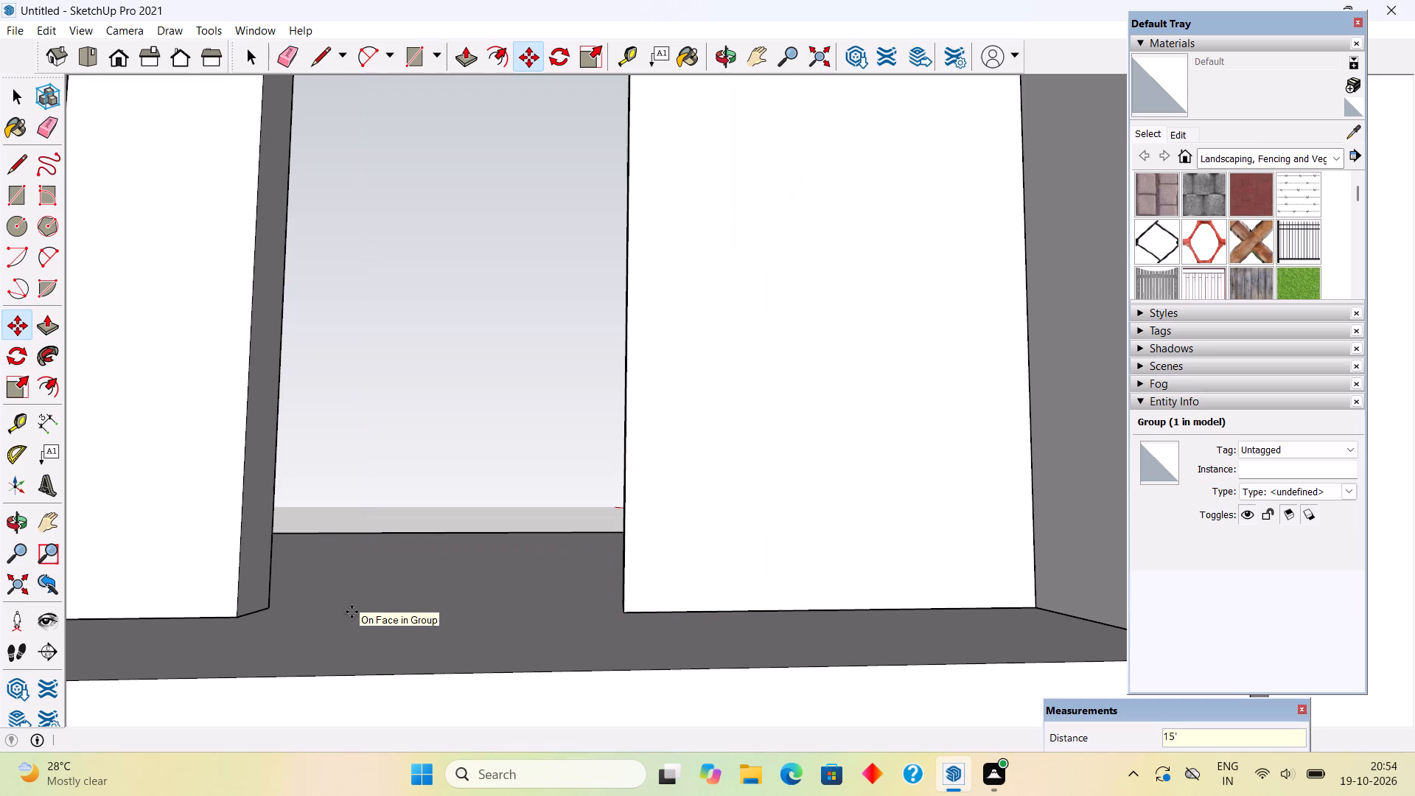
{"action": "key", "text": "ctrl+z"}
Move the door group from its bottom corner 1.5' along the wall into the shifted opening.
{"action": "left_click", "coordinate": [434, 614]}
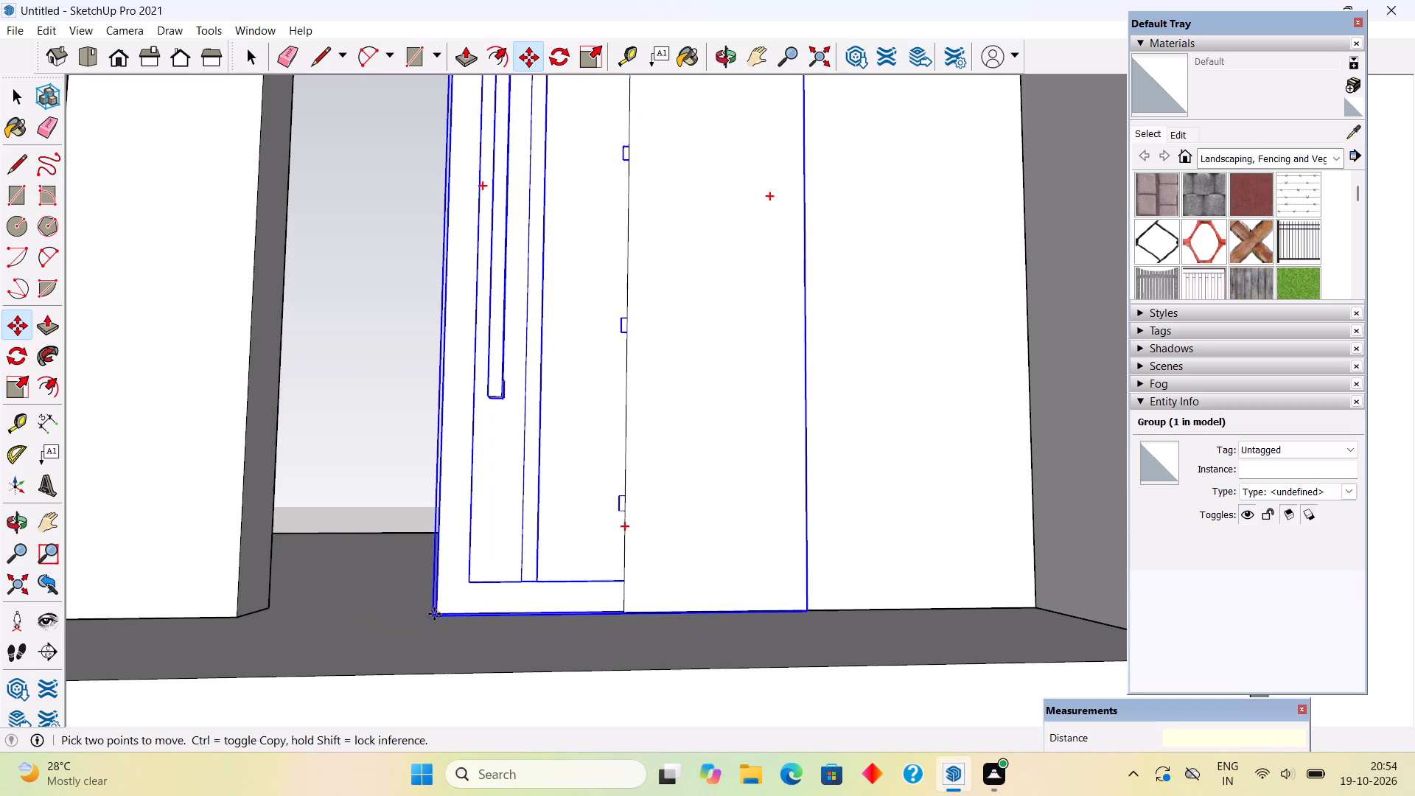
{"action": "type", "text": "1.5'"}
{"action": "key", "text": "Return"}
{"action": "key", "text": "space"}
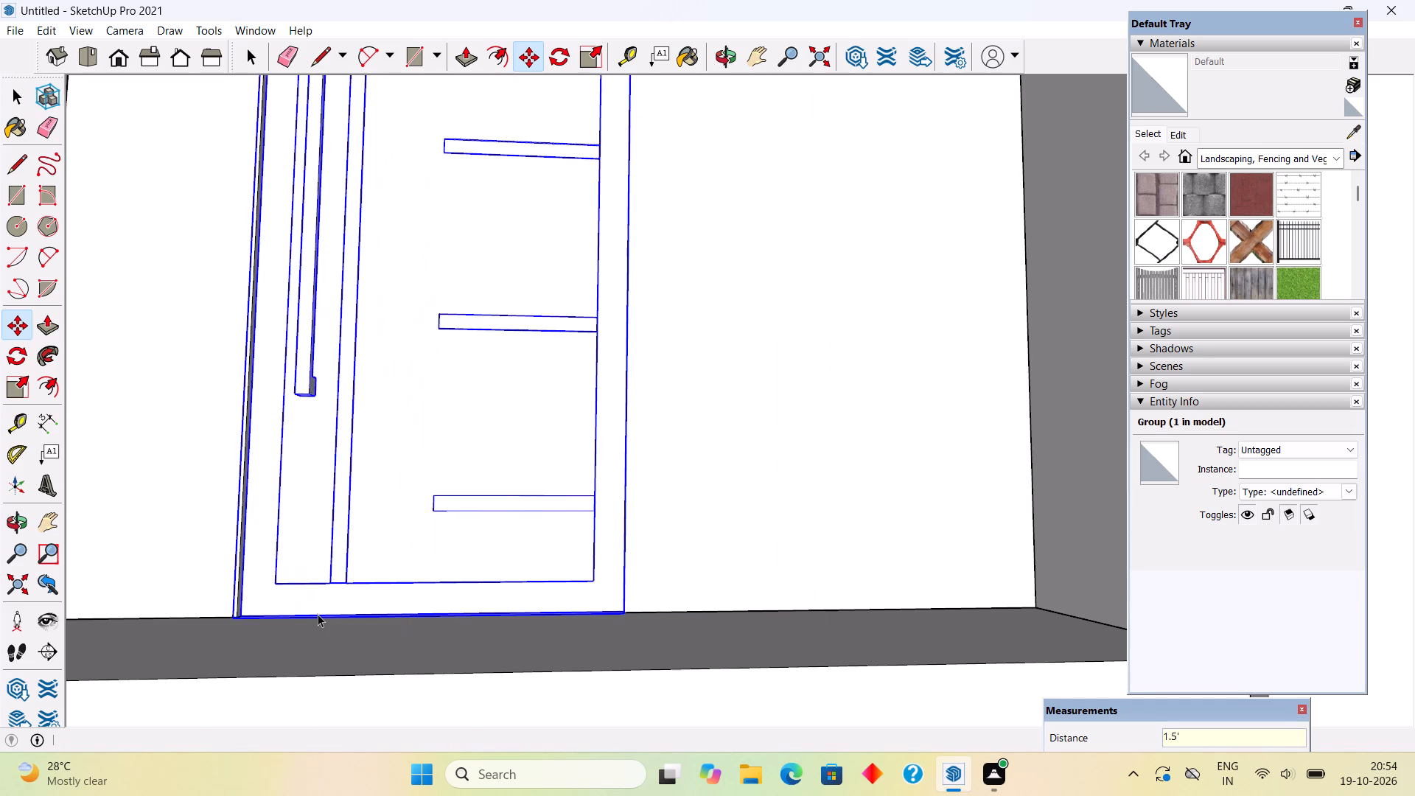
Examine the relocated side wall door and the whole house from the side, front, rear and above.
{"action": "scroll", "coordinate": [318, 614], "scroll_direction": "down", "scroll_amount": 6}
{"action": "left_click", "coordinate": [580, 556]}
{"action": "scroll", "coordinate": [537, 599], "scroll_direction": "up", "scroll_amount": 5}
{"action": "middle_click_drag", "start_coordinate": [408, 635], "coordinate": [346, 698]}
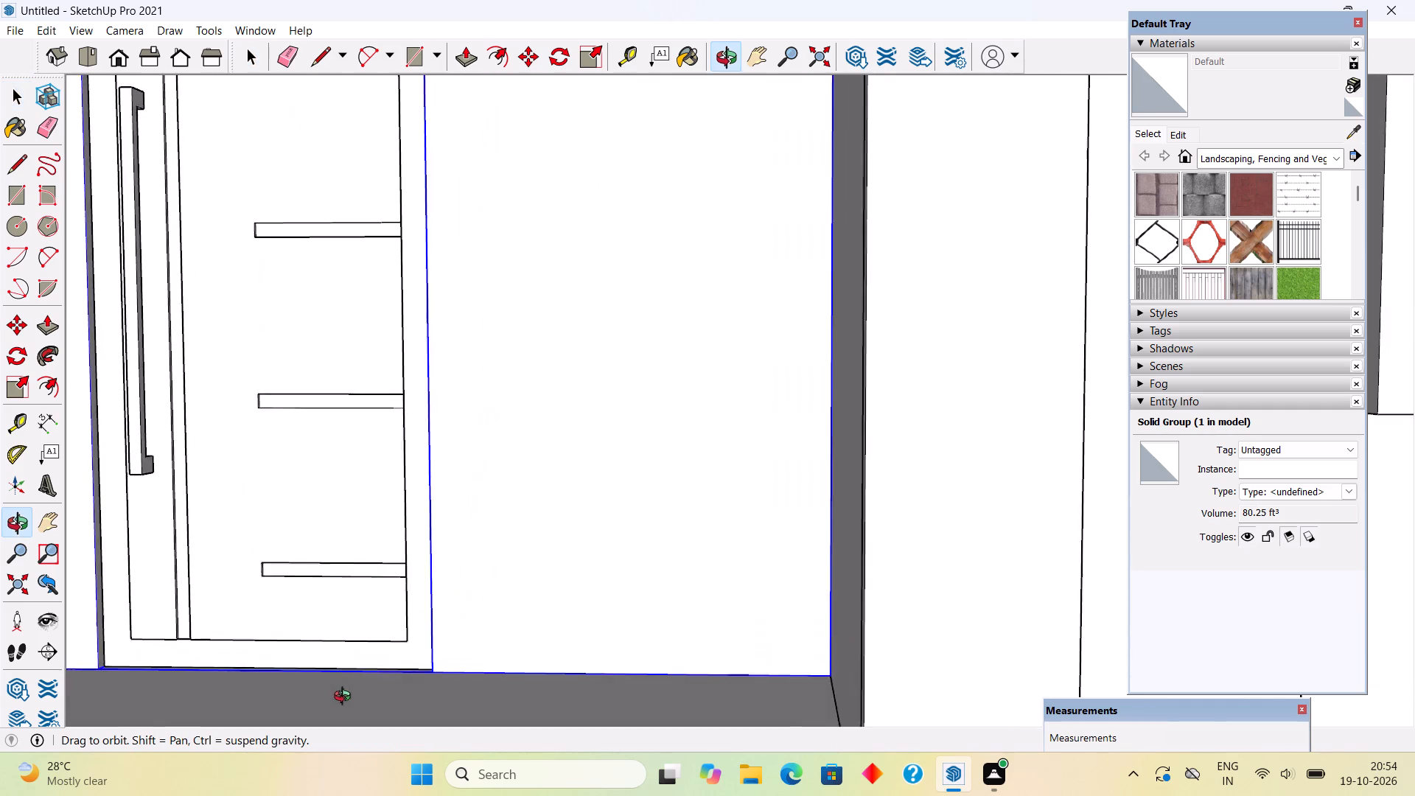
{"action": "middle_click_drag", "start_coordinate": [346, 698], "coordinate": [306, 665]}
{"action": "scroll", "coordinate": [299, 677], "scroll_direction": "down", "scroll_amount": 3}
{"action": "scroll", "coordinate": [486, 539], "scroll_direction": "down", "scroll_amount": 6}
{"action": "scroll", "coordinate": [393, 514], "scroll_direction": "down", "scroll_amount": 5}
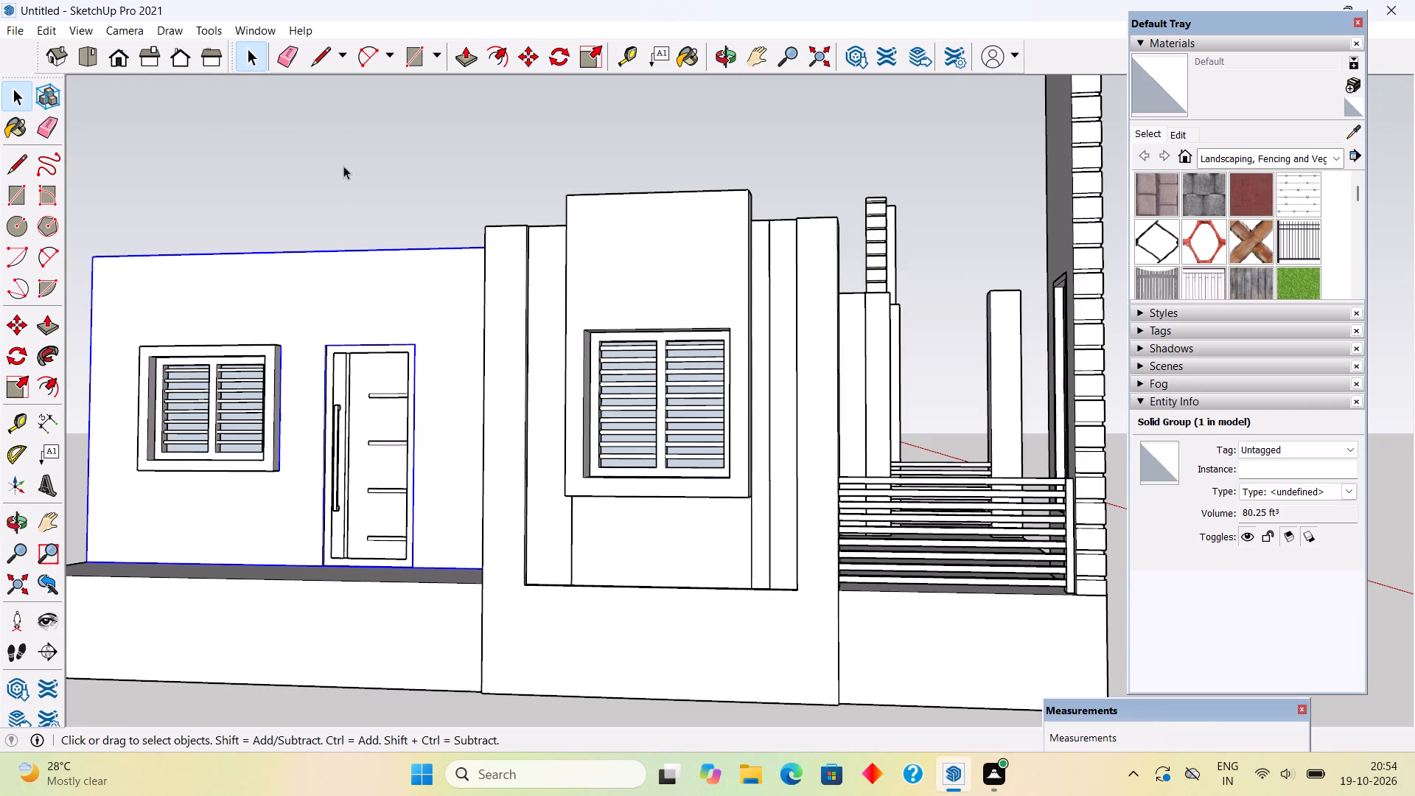
{"action": "left_click", "coordinate": [343, 166]}
{"action": "scroll", "coordinate": [559, 469], "scroll_direction": "down", "scroll_amount": 1}
{"action": "middle_click_drag", "start_coordinate": [542, 458], "coordinate": [478, 438]}
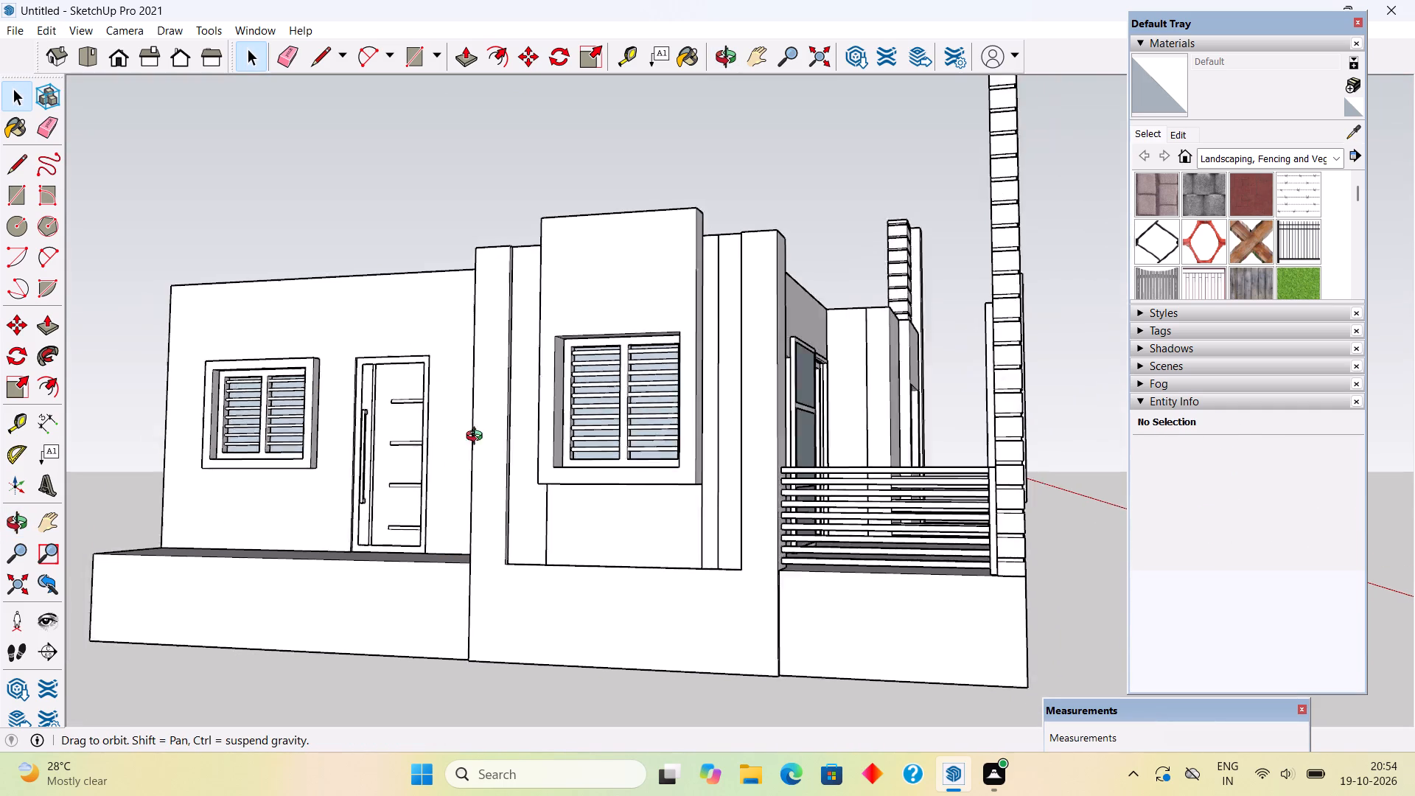
{"action": "middle_click_drag", "start_coordinate": [478, 438], "coordinate": [323, 486]}
{"action": "scroll", "coordinate": [323, 486], "scroll_direction": "down", "scroll_amount": 4}
{"action": "scroll", "coordinate": [517, 514], "scroll_direction": "up", "scroll_amount": 2}
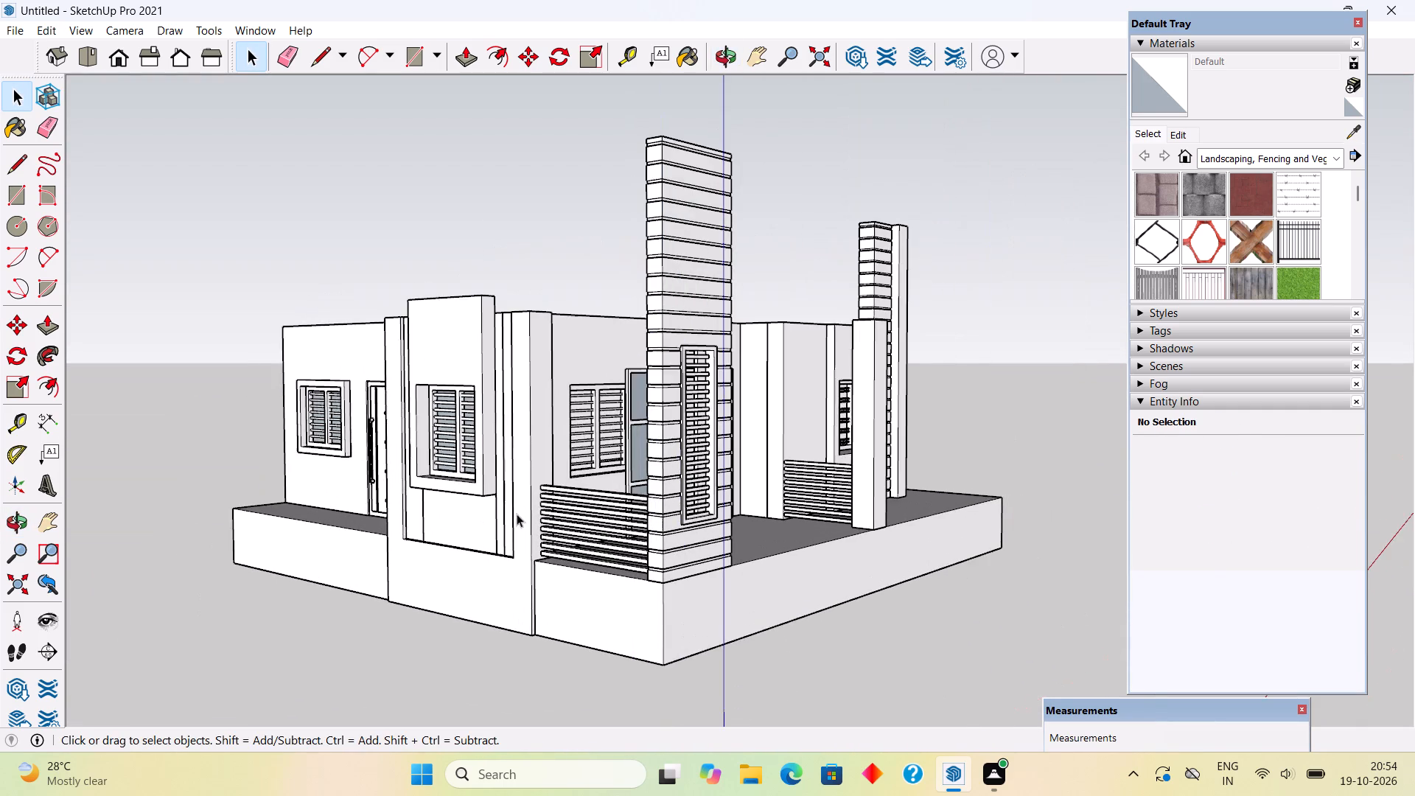
{"action": "middle_click_drag", "start_coordinate": [517, 514], "coordinate": [474, 506]}
{"action": "scroll", "coordinate": [478, 506], "scroll_direction": "up", "scroll_amount": 1}
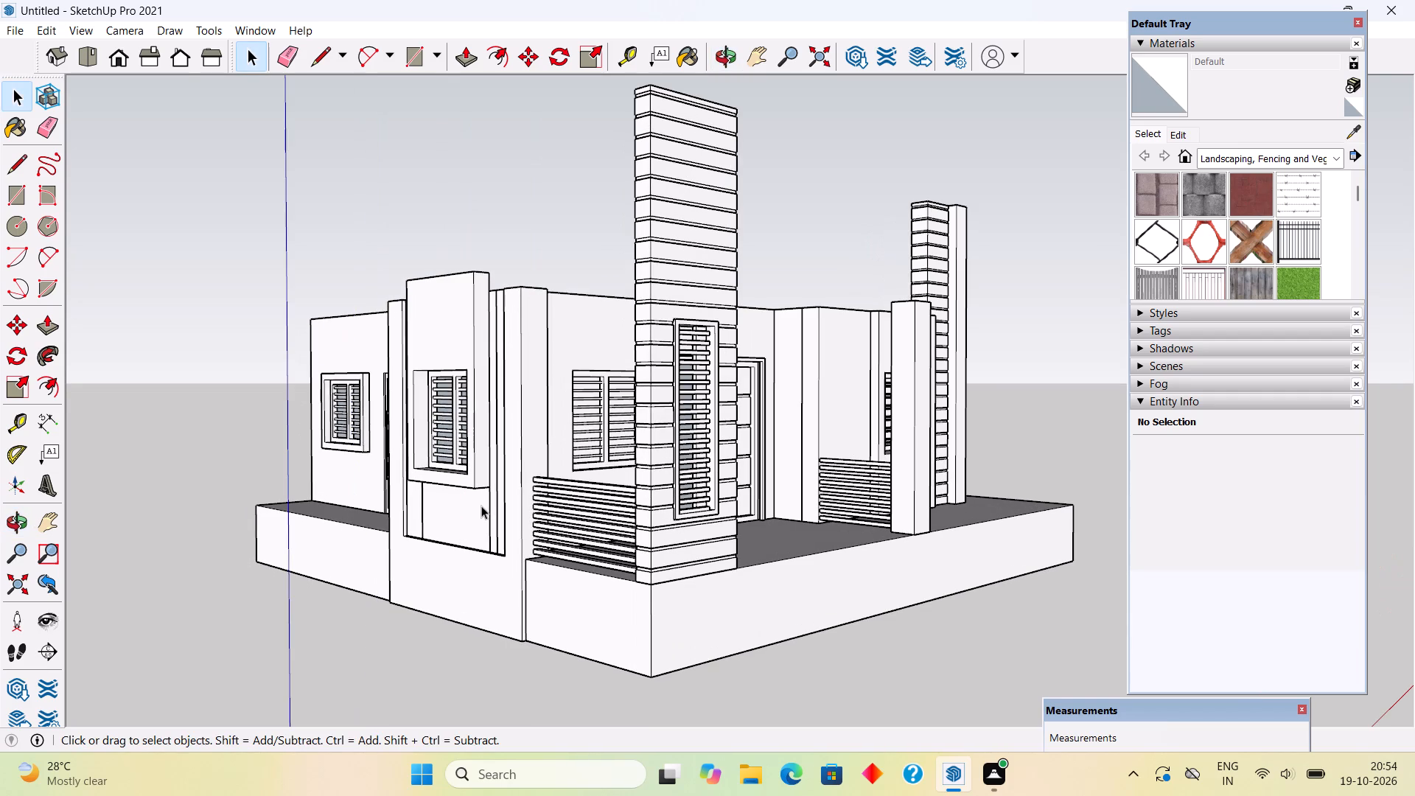
{"action": "middle_click_drag", "start_coordinate": [491, 510], "coordinate": [862, 500]}
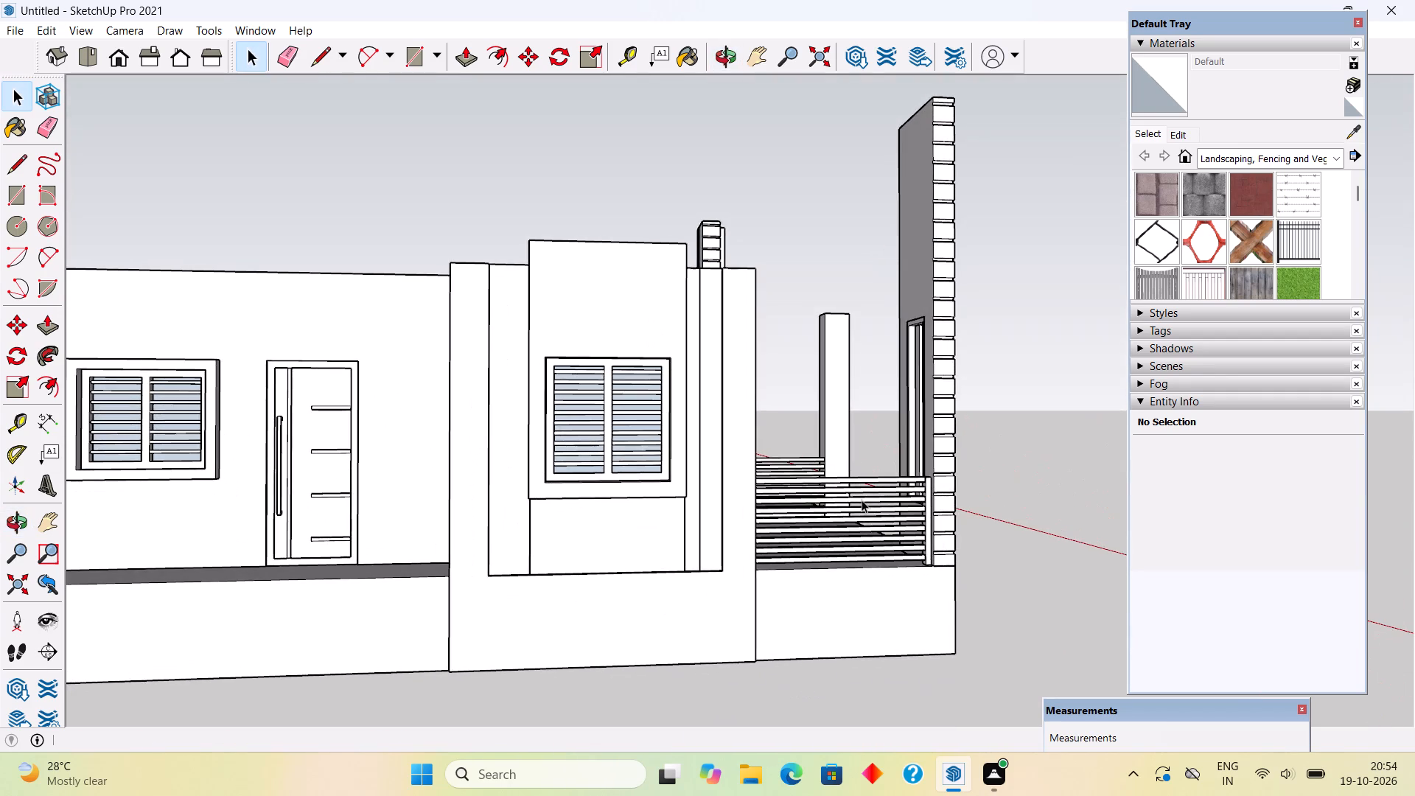
{"action": "scroll", "coordinate": [678, 485], "scroll_direction": "down", "scroll_amount": 3}
{"action": "middle_click_drag", "start_coordinate": [705, 528], "coordinate": [863, 604]}
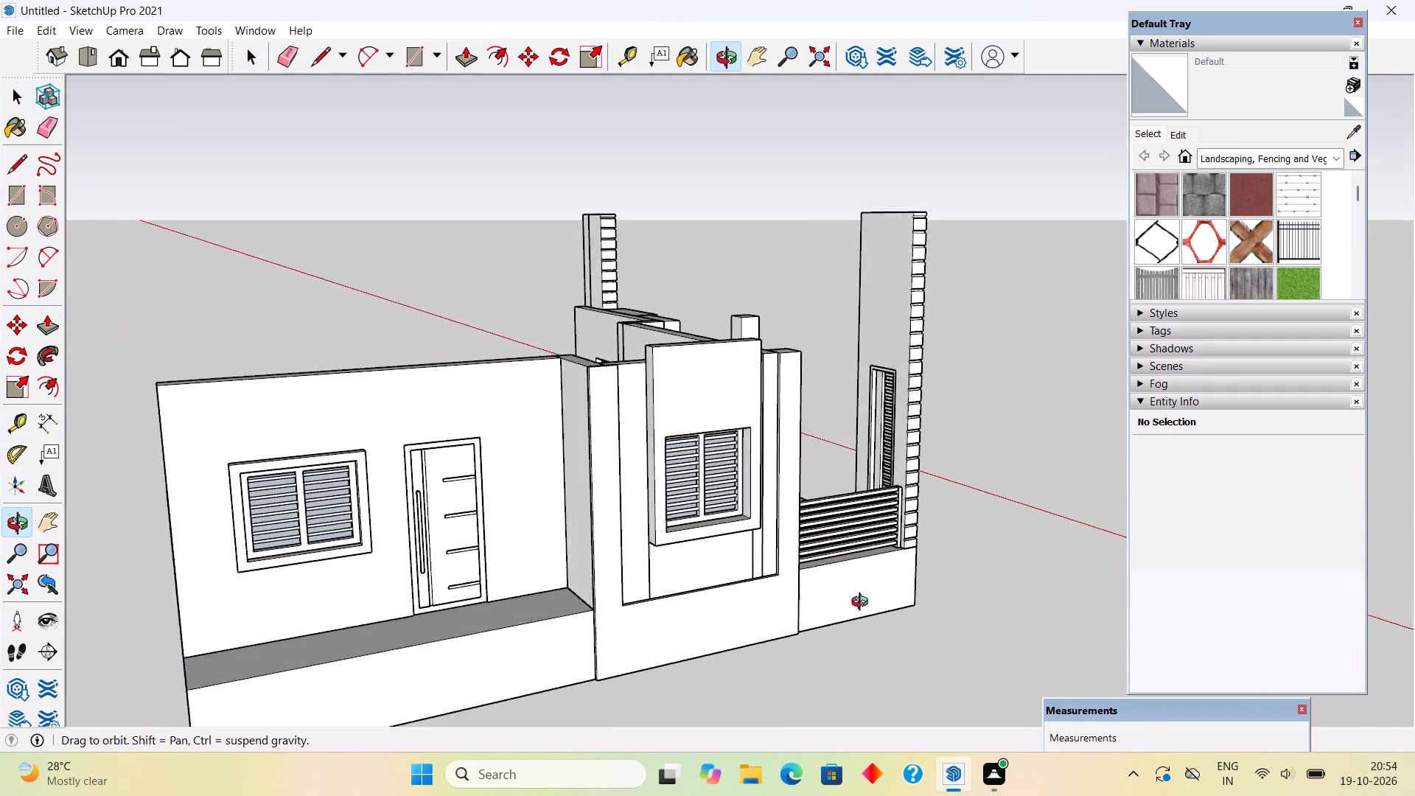
{"action": "middle_click_drag", "start_coordinate": [863, 604], "coordinate": [449, 561]}
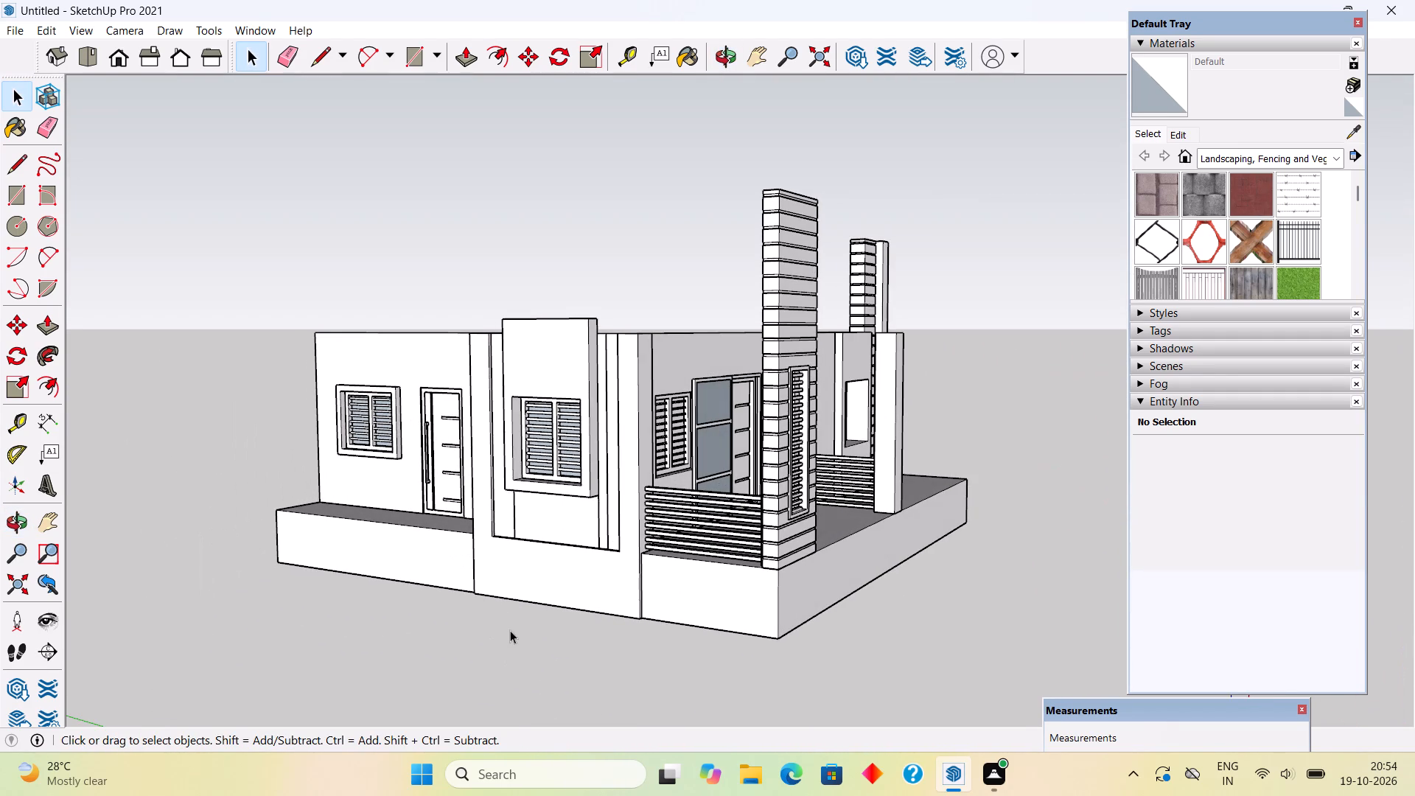
{"action": "middle_click_drag", "start_coordinate": [446, 584], "coordinate": [492, 646]}
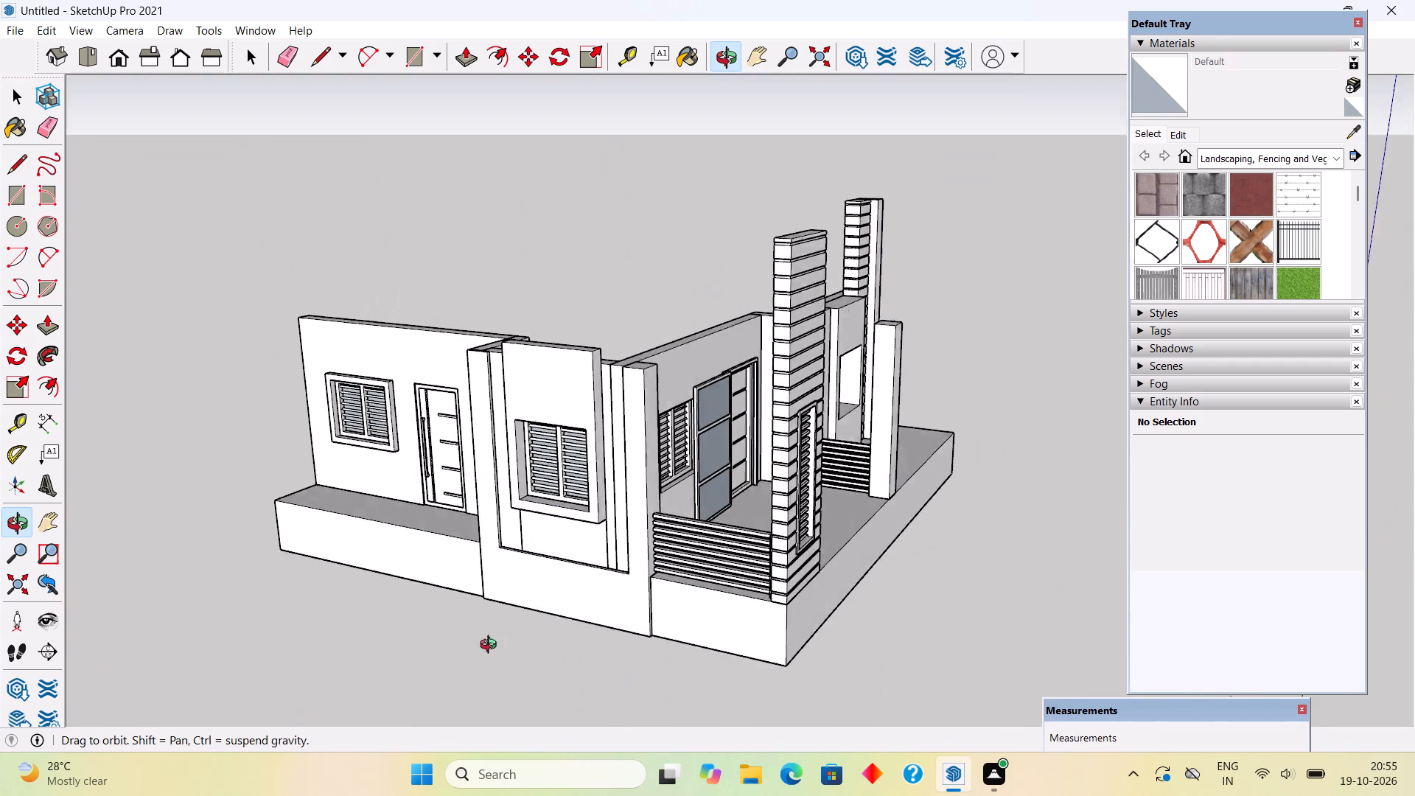
{"action": "middle_click_drag", "start_coordinate": [492, 646], "coordinate": [335, 542]}
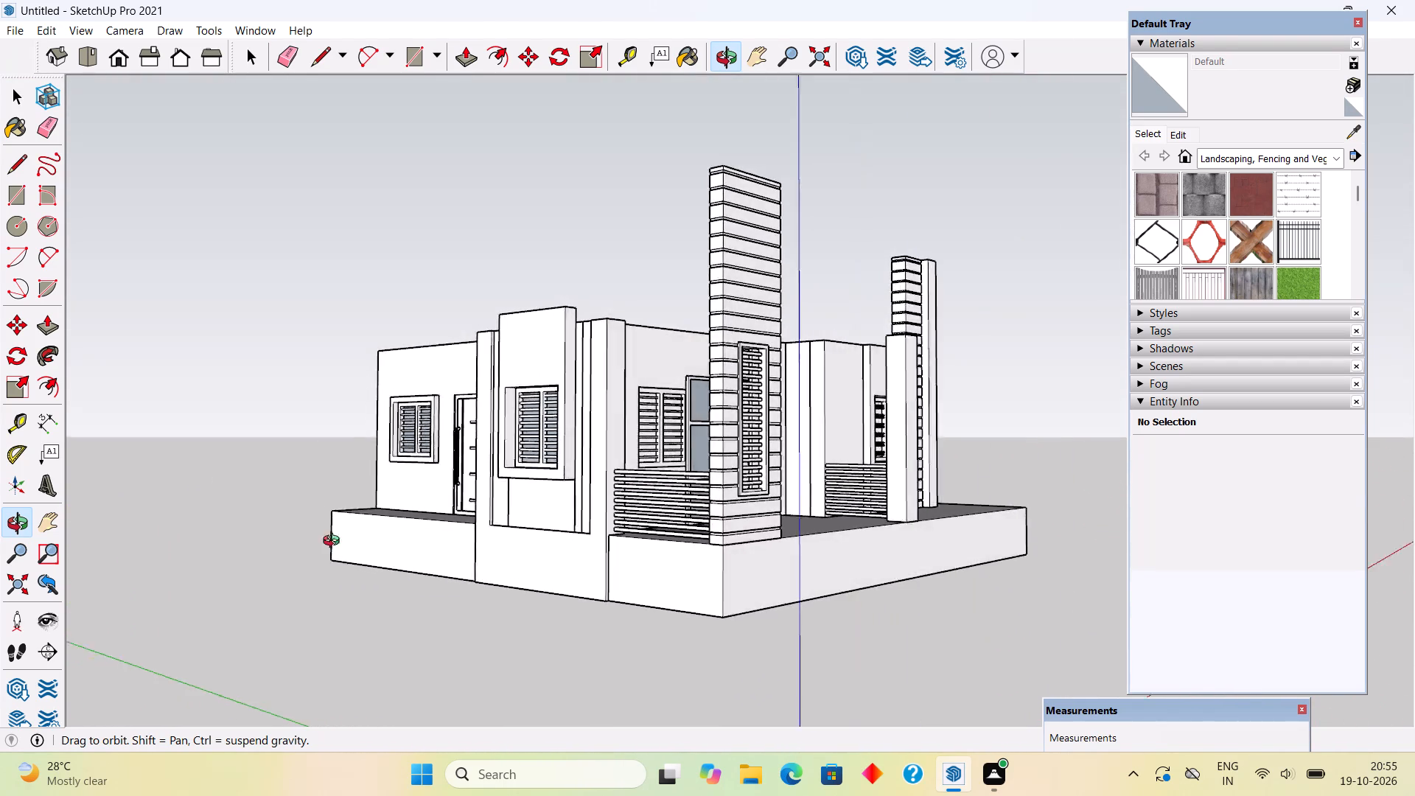
{"action": "middle_click_drag", "start_coordinate": [335, 542], "coordinate": [220, 542]}
{"action": "middle_click_drag", "start_coordinate": [607, 531], "coordinate": [184, 614]}
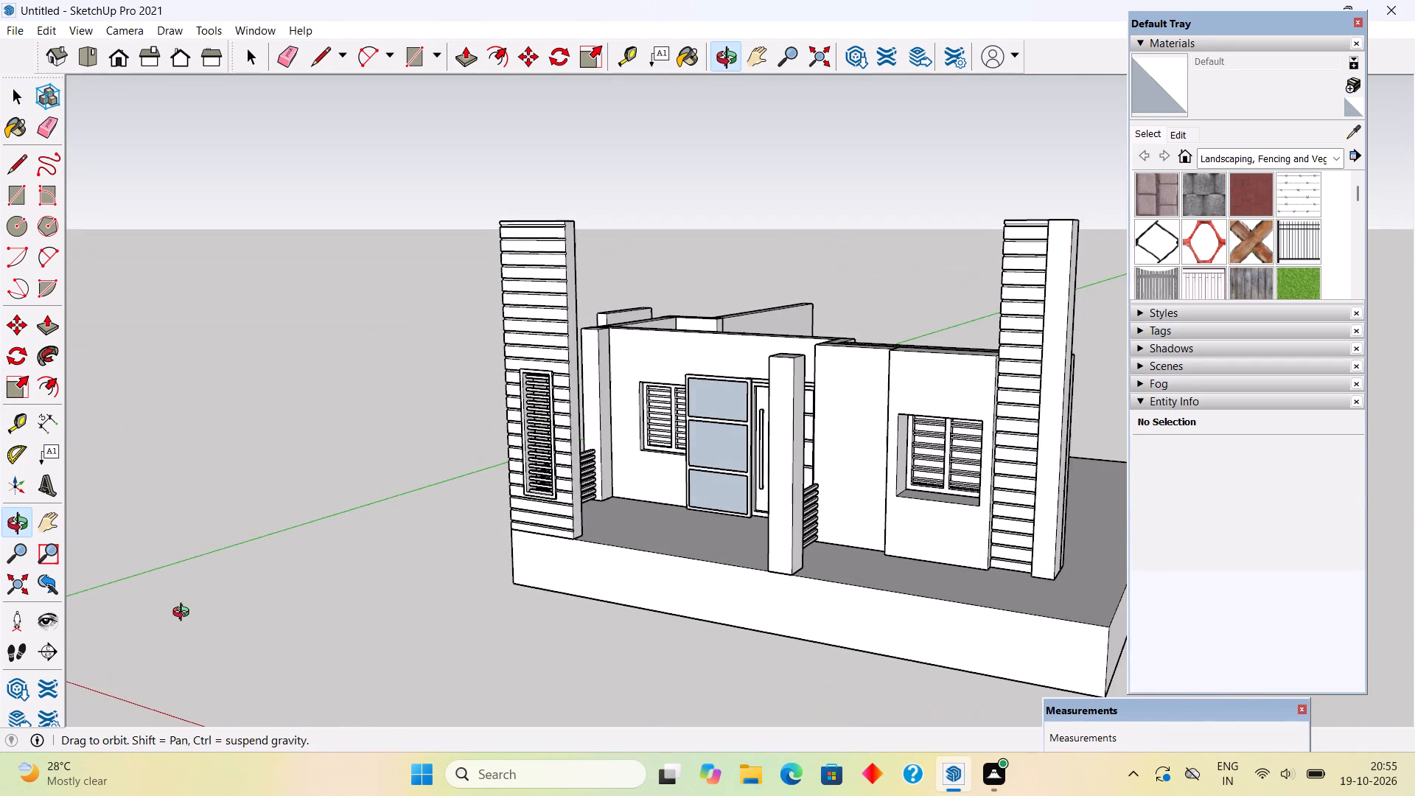
{"action": "middle_click_drag", "start_coordinate": [184, 614], "coordinate": [853, 586]}
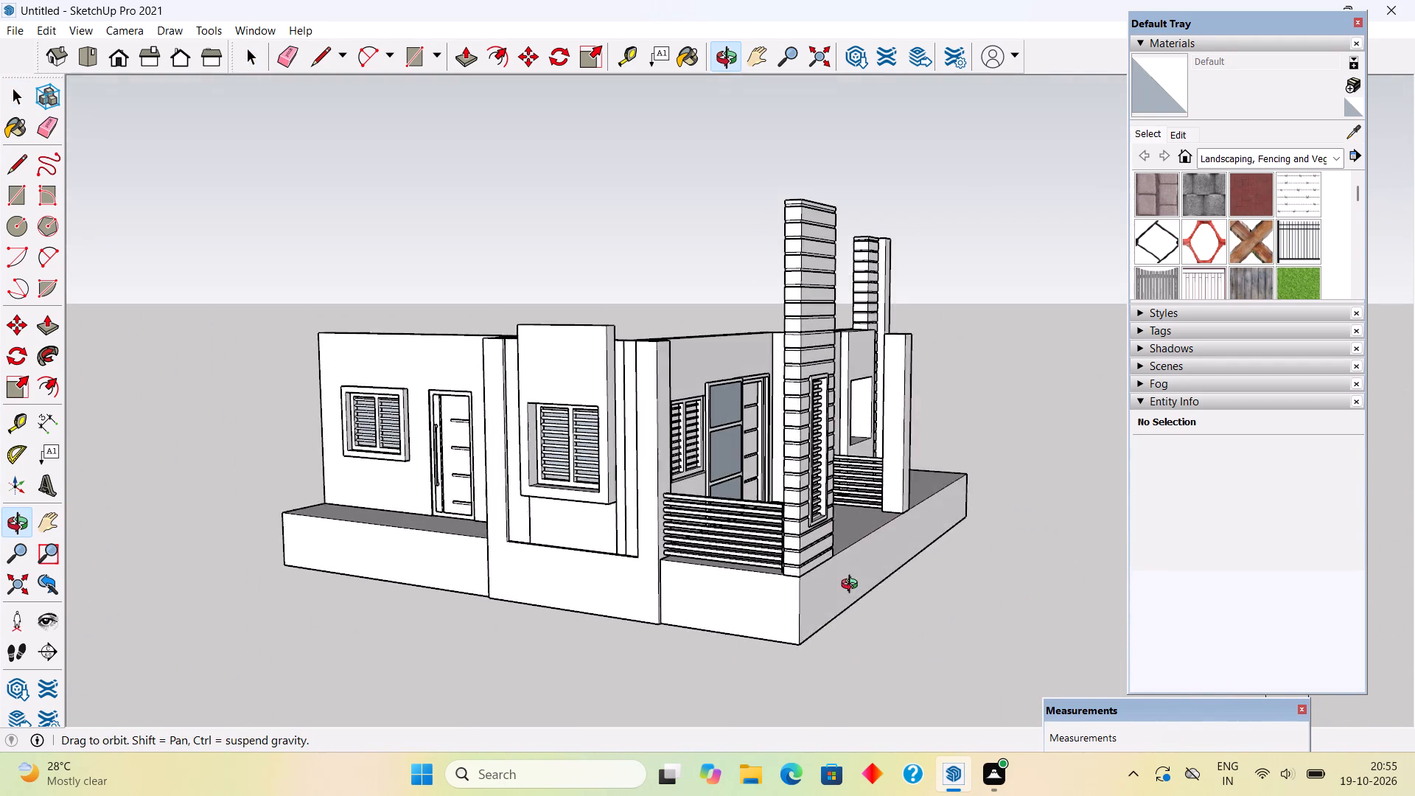
{"action": "middle_click_drag", "start_coordinate": [853, 586], "coordinate": [874, 582]}
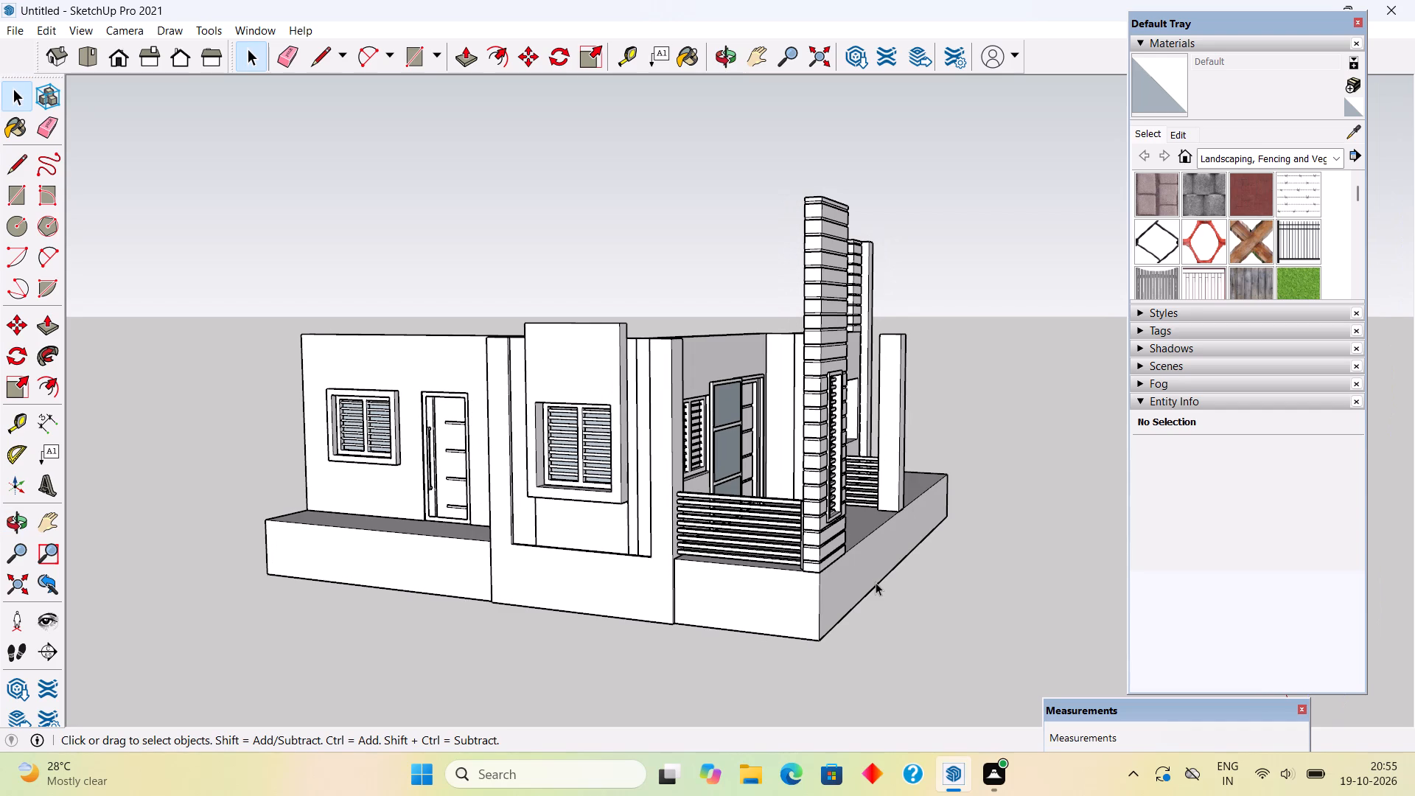
{"action": "scroll", "coordinate": [876, 582], "scroll_direction": "down", "scroll_amount": 4}
{"action": "middle_click_drag", "start_coordinate": [864, 546], "coordinate": [240, 732]}
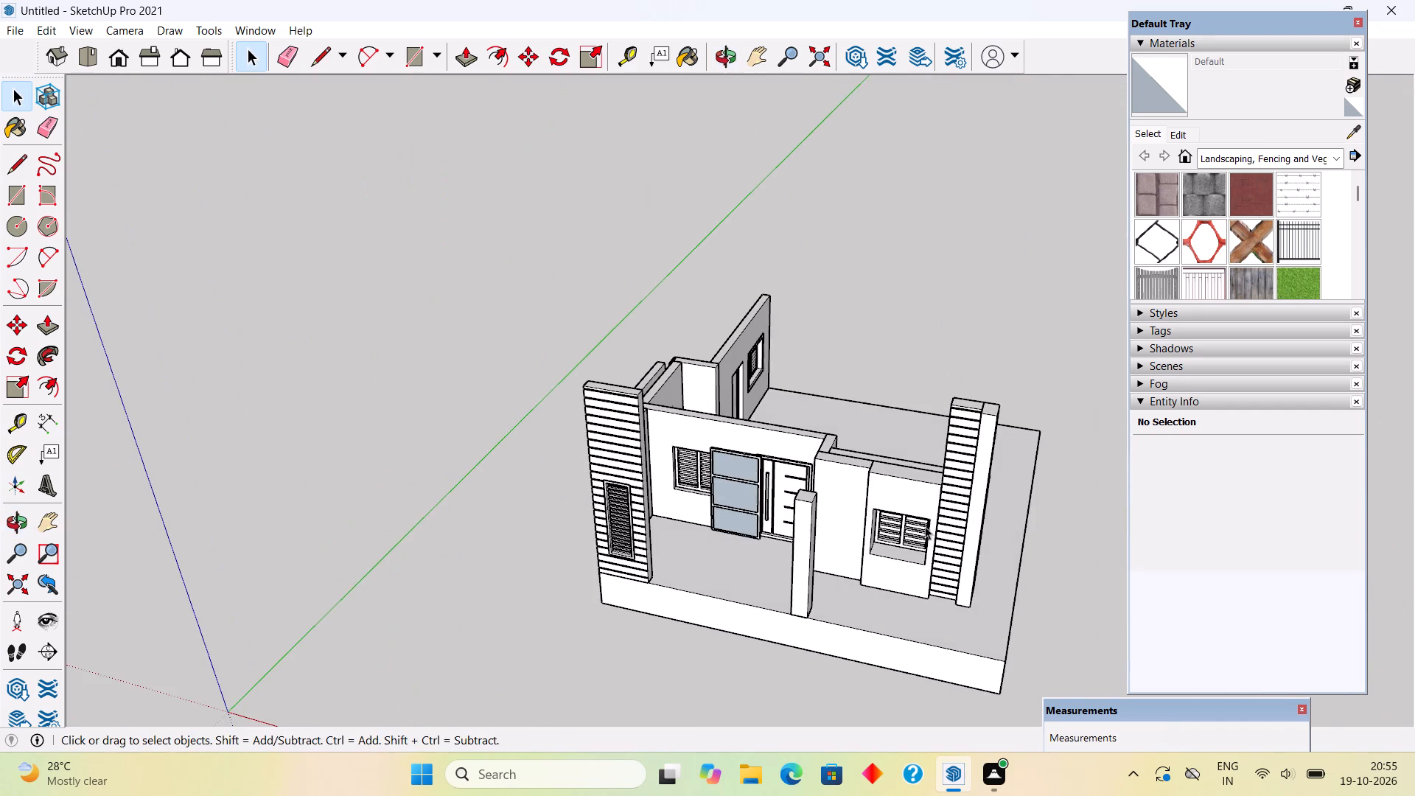
{"action": "middle_click_drag", "start_coordinate": [886, 551], "coordinate": [629, 795]}
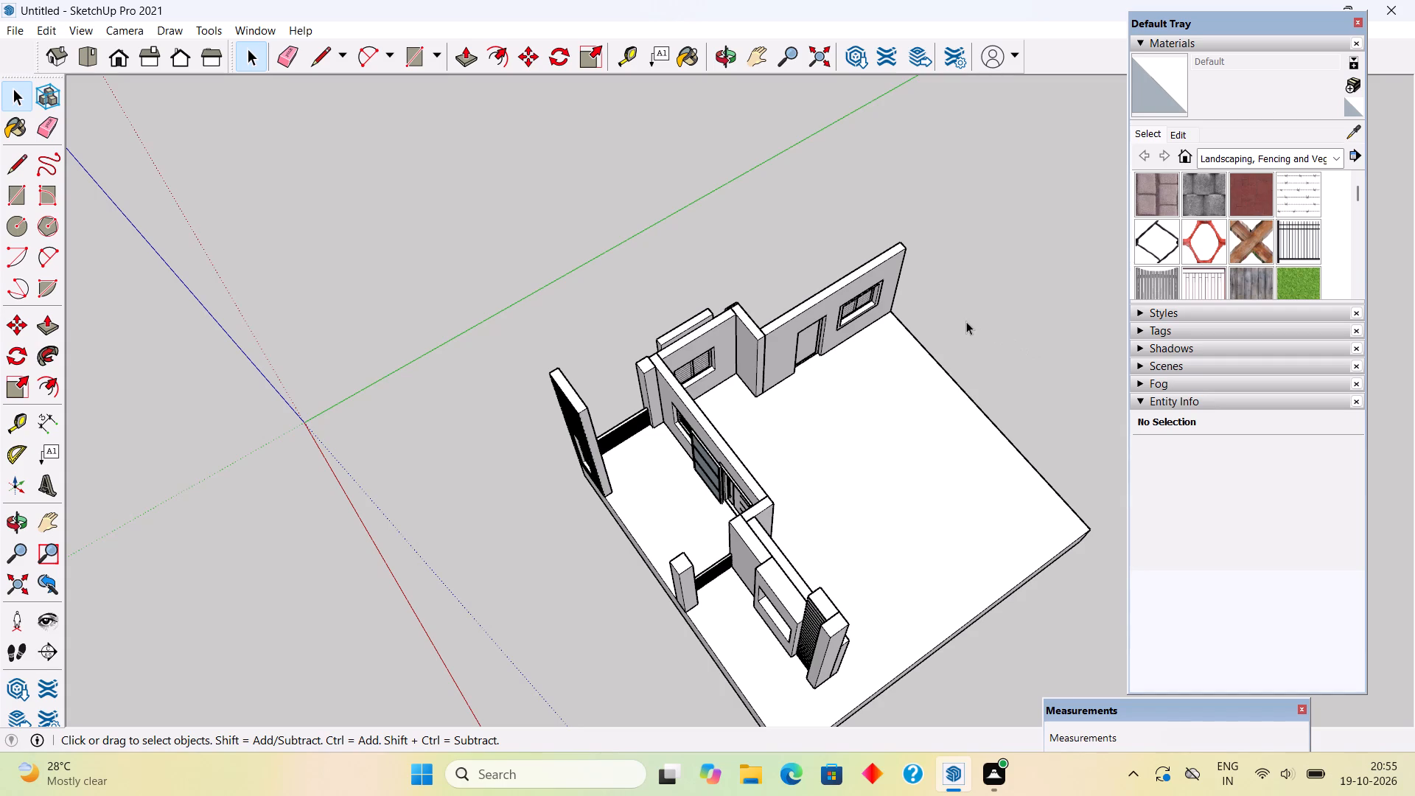
{"action": "scroll", "coordinate": [966, 321], "scroll_direction": "up", "scroll_amount": 3}
{"action": "scroll", "coordinate": [573, 408], "scroll_direction": "up", "scroll_amount": 3}
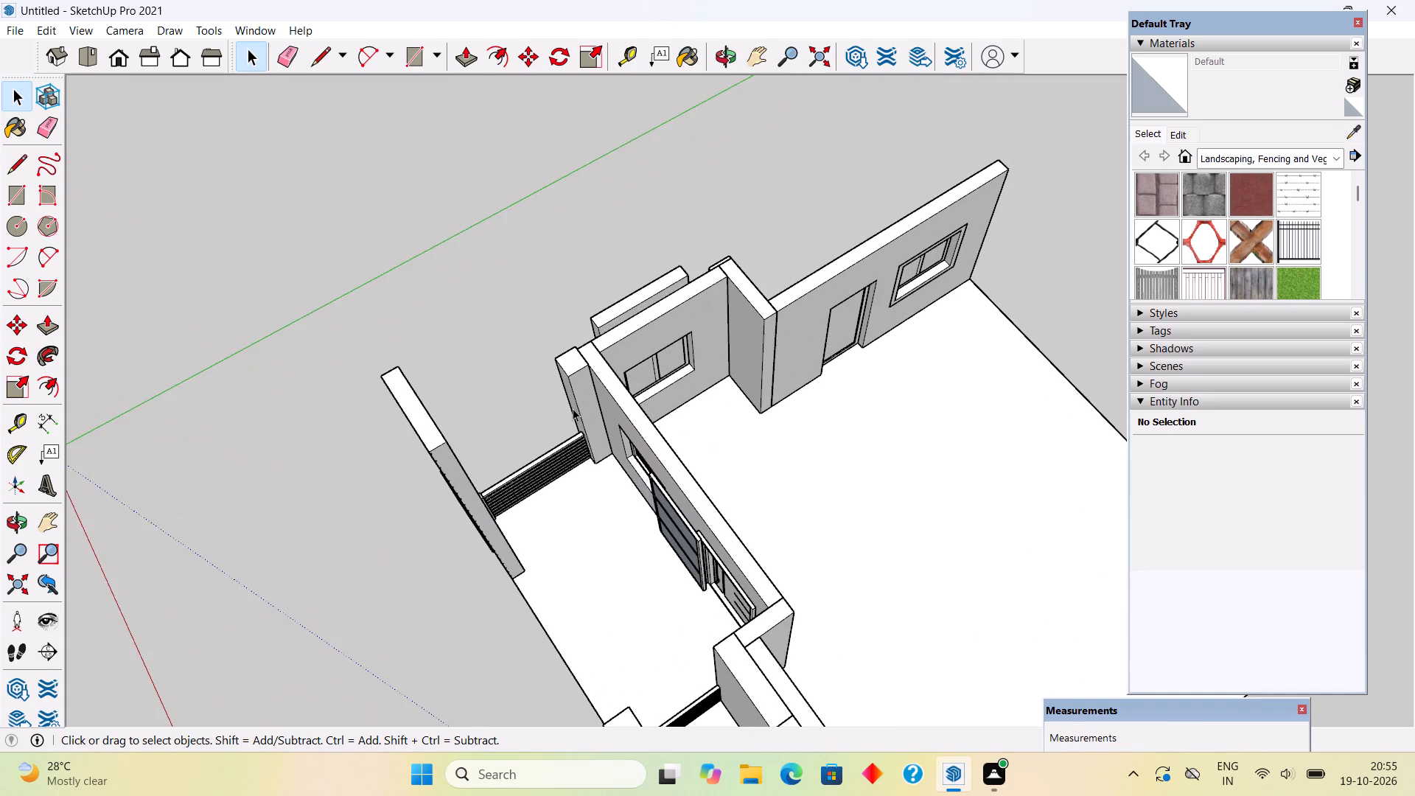
Create a guide along the base of the window wall's outer end and a parallel guide 9" inward across the slab.
{"action": "scroll", "coordinate": [573, 408], "scroll_direction": "down", "scroll_amount": 4}
{"action": "scroll", "coordinate": [840, 491], "scroll_direction": "down", "scroll_amount": 3}
{"action": "middle_click_drag", "start_coordinate": [937, 638], "coordinate": [780, 490]}
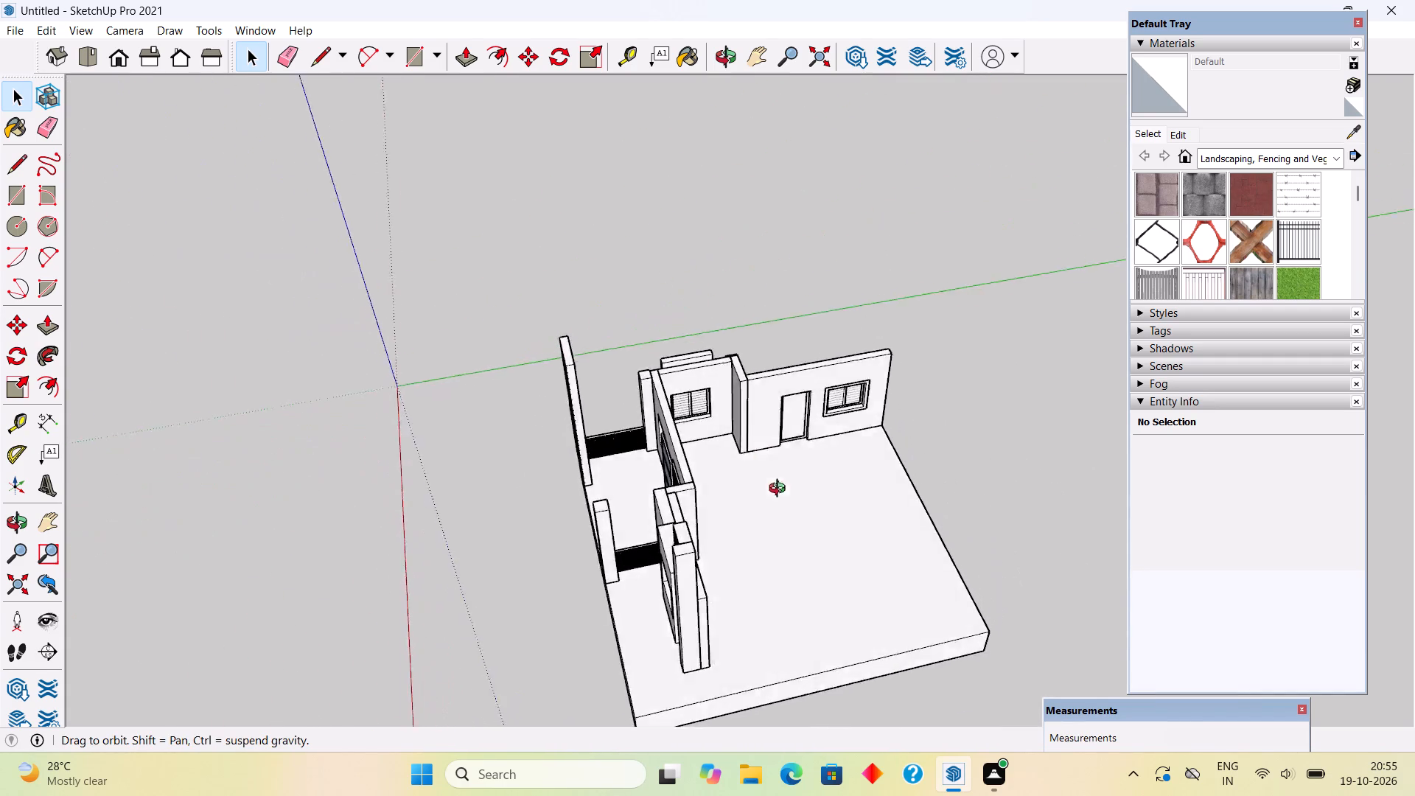
{"action": "middle_click_drag", "start_coordinate": [780, 490], "coordinate": [728, 416]}
{"action": "key", "text": "t"}
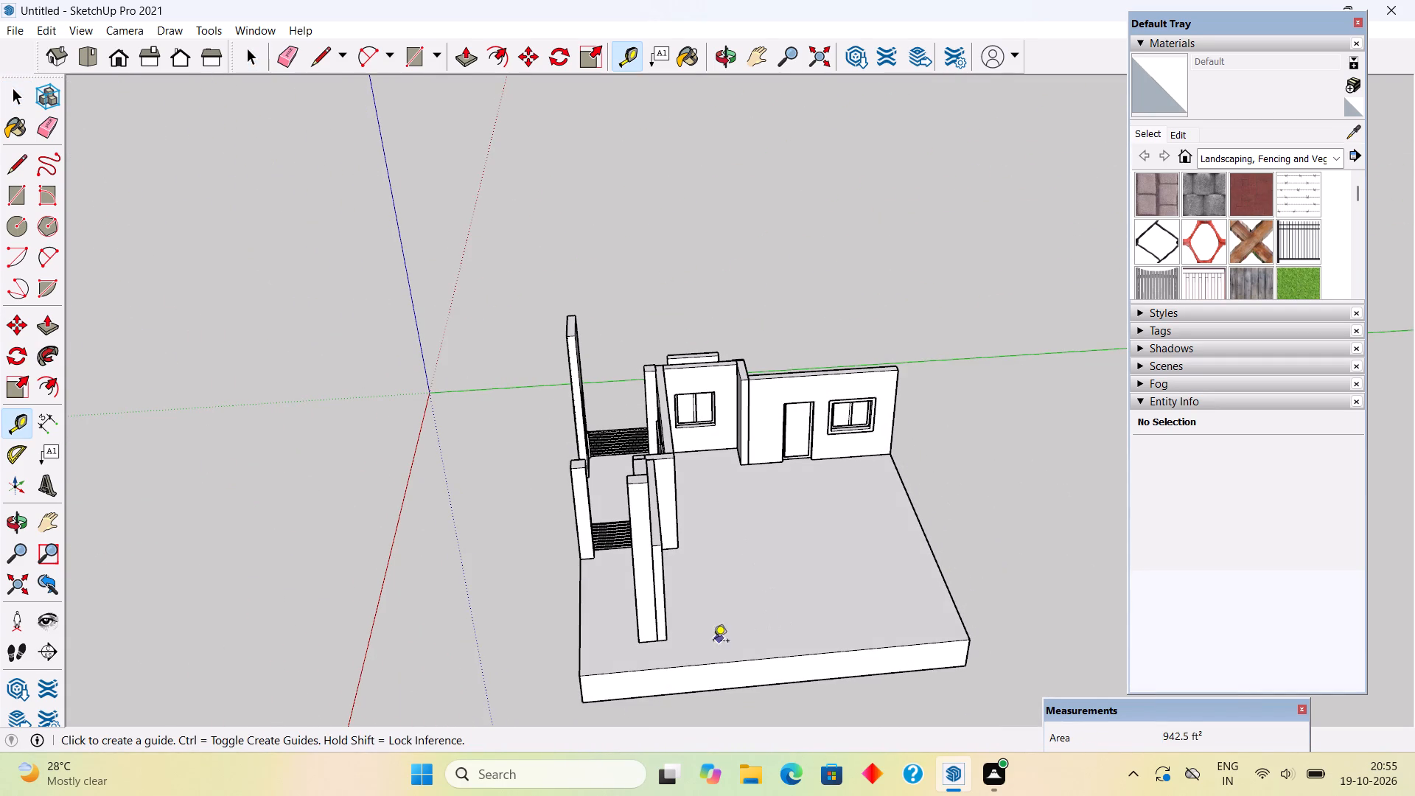
{"action": "scroll", "coordinate": [679, 648], "scroll_direction": "up", "scroll_amount": 3}
{"action": "scroll", "coordinate": [615, 616], "scroll_direction": "up", "scroll_amount": 3}
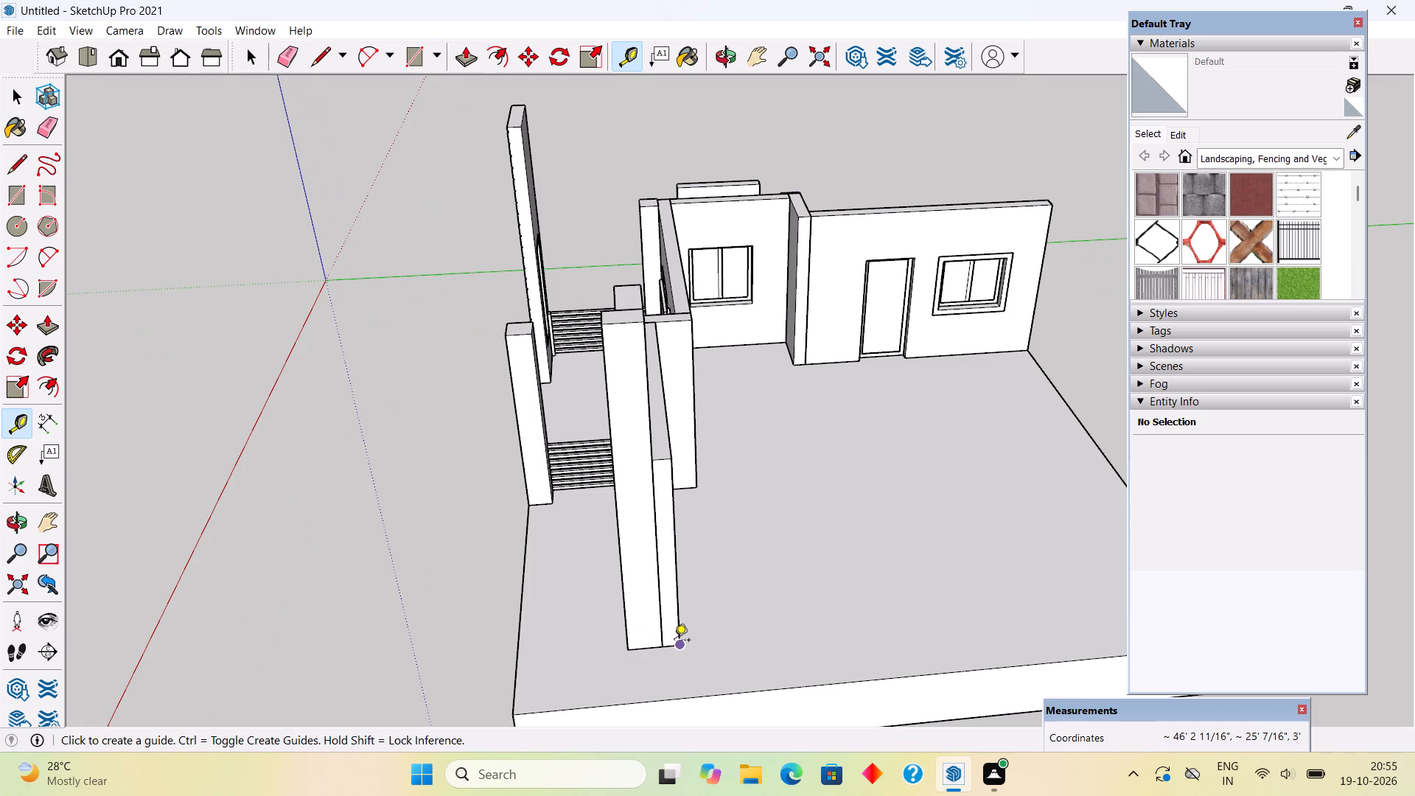
{"action": "double_click", "coordinate": [677, 641]}
{"action": "double_click", "coordinate": [663, 646]}
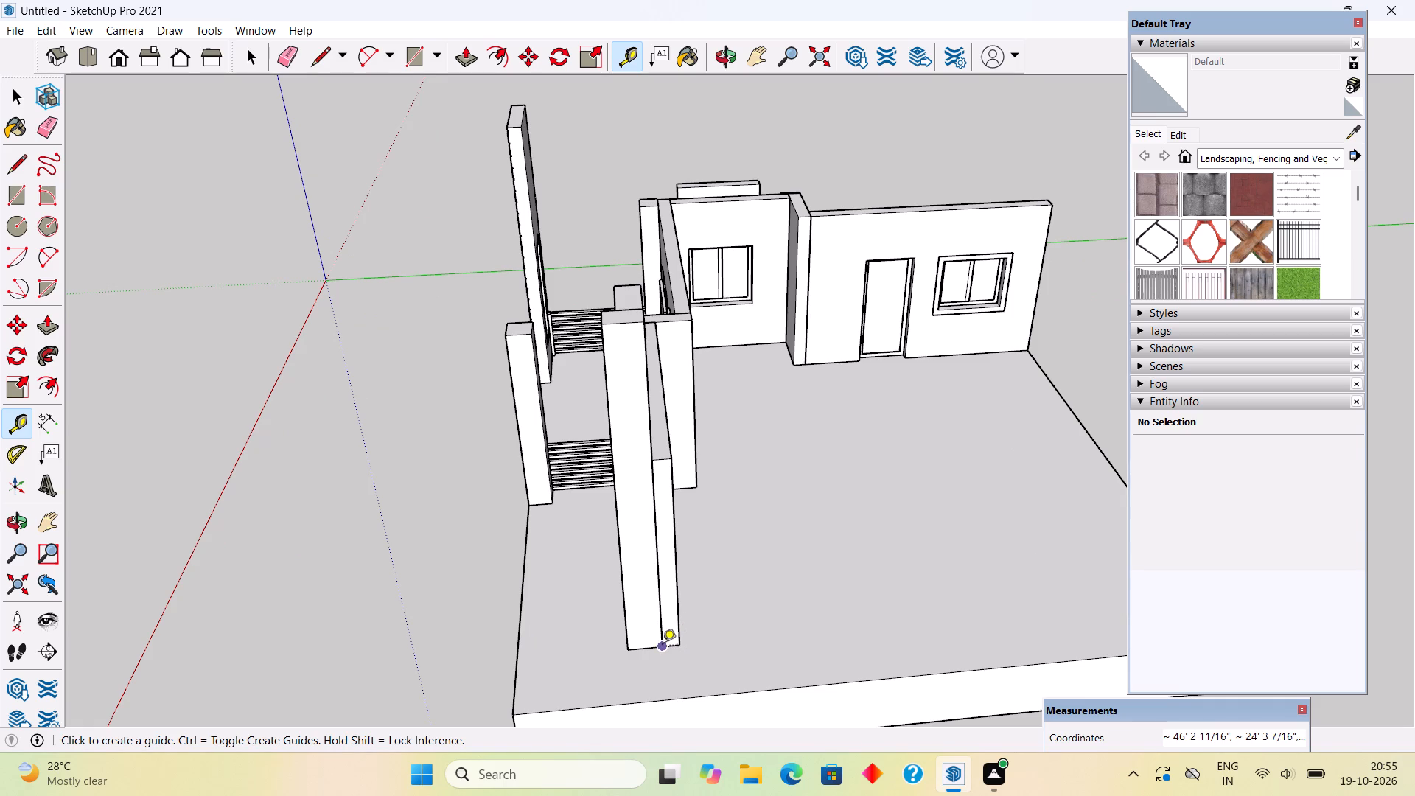
{"action": "scroll", "coordinate": [643, 656], "scroll_direction": "up", "scroll_amount": 5}
{"action": "double_click", "coordinate": [647, 644]}
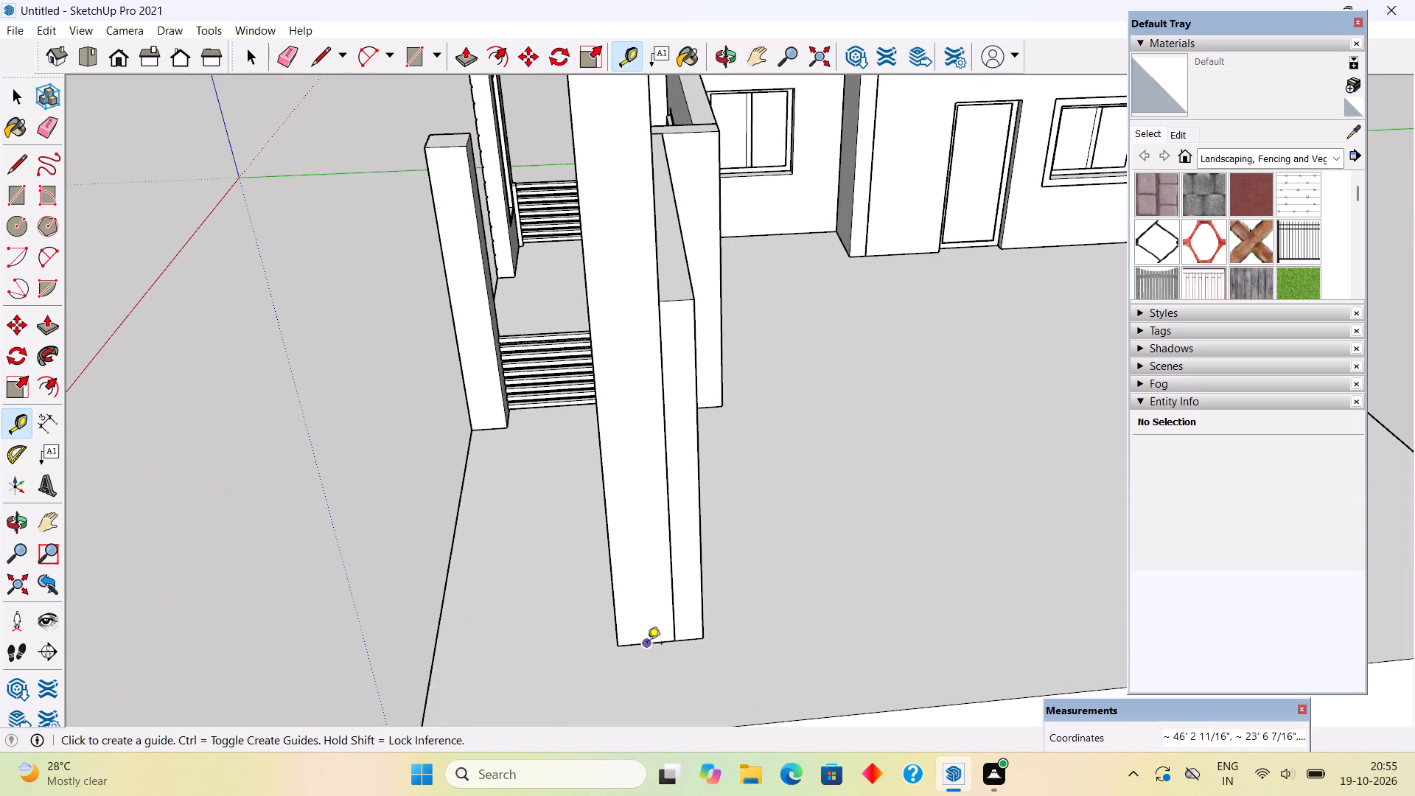
{"action": "left_click", "coordinate": [793, 626]}
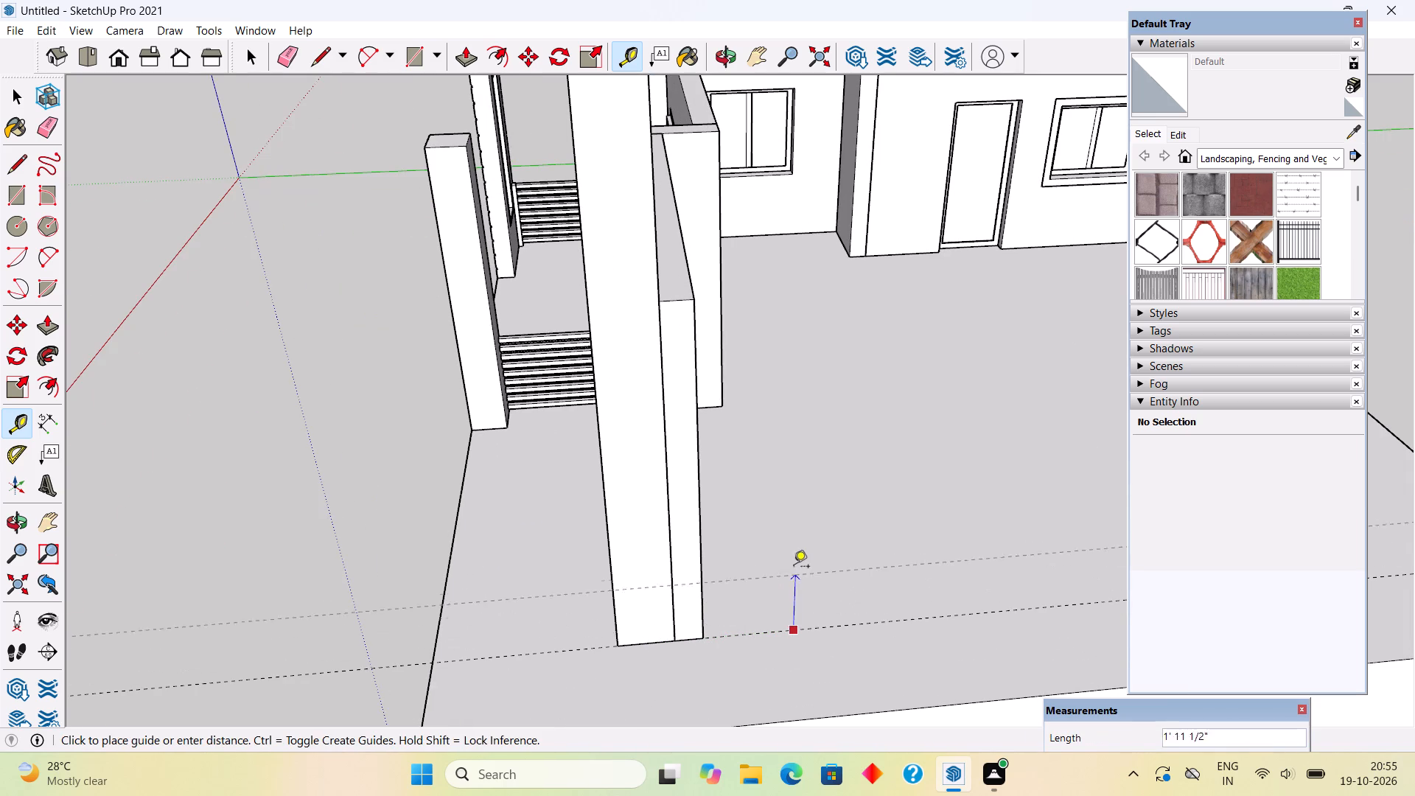
{"action": "middle_click_drag", "start_coordinate": [691, 560], "coordinate": [254, 523]}
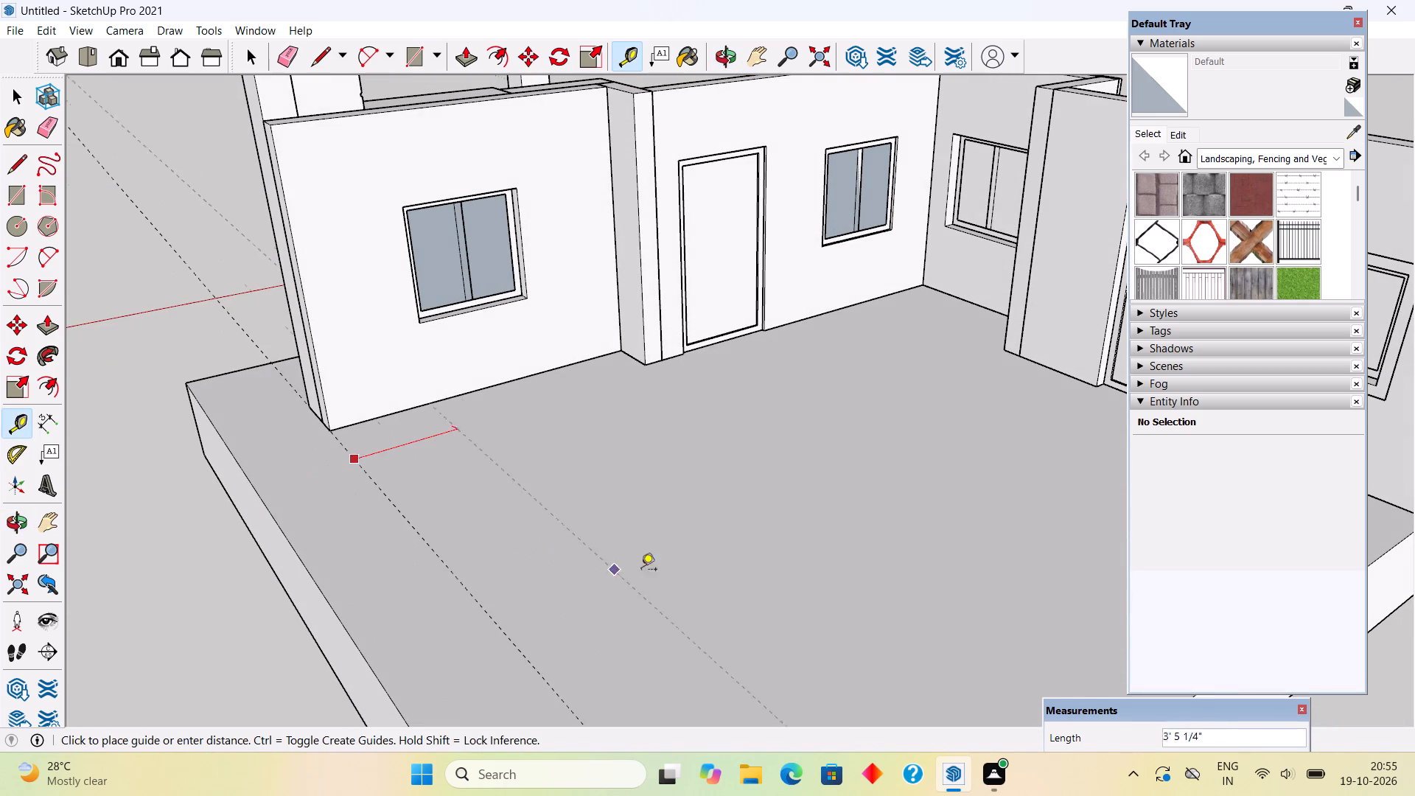
{"action": "type", "text": "9\""}
{"action": "key", "text": "Return"}
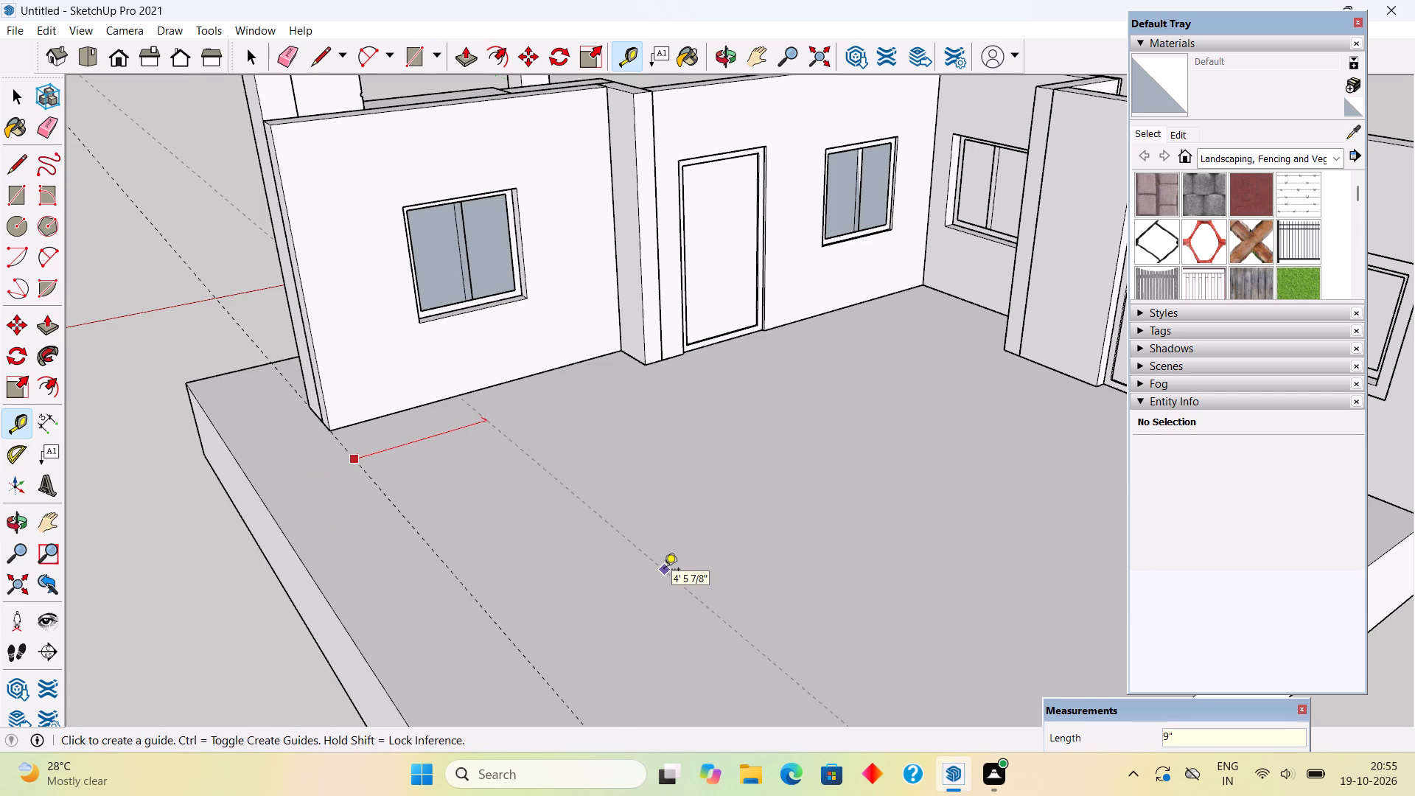
Draw a 24' 5" by 9" rectangle between the two guides, from the window wall's corner to the slab's rear edge.
{"action": "key", "text": "r"}
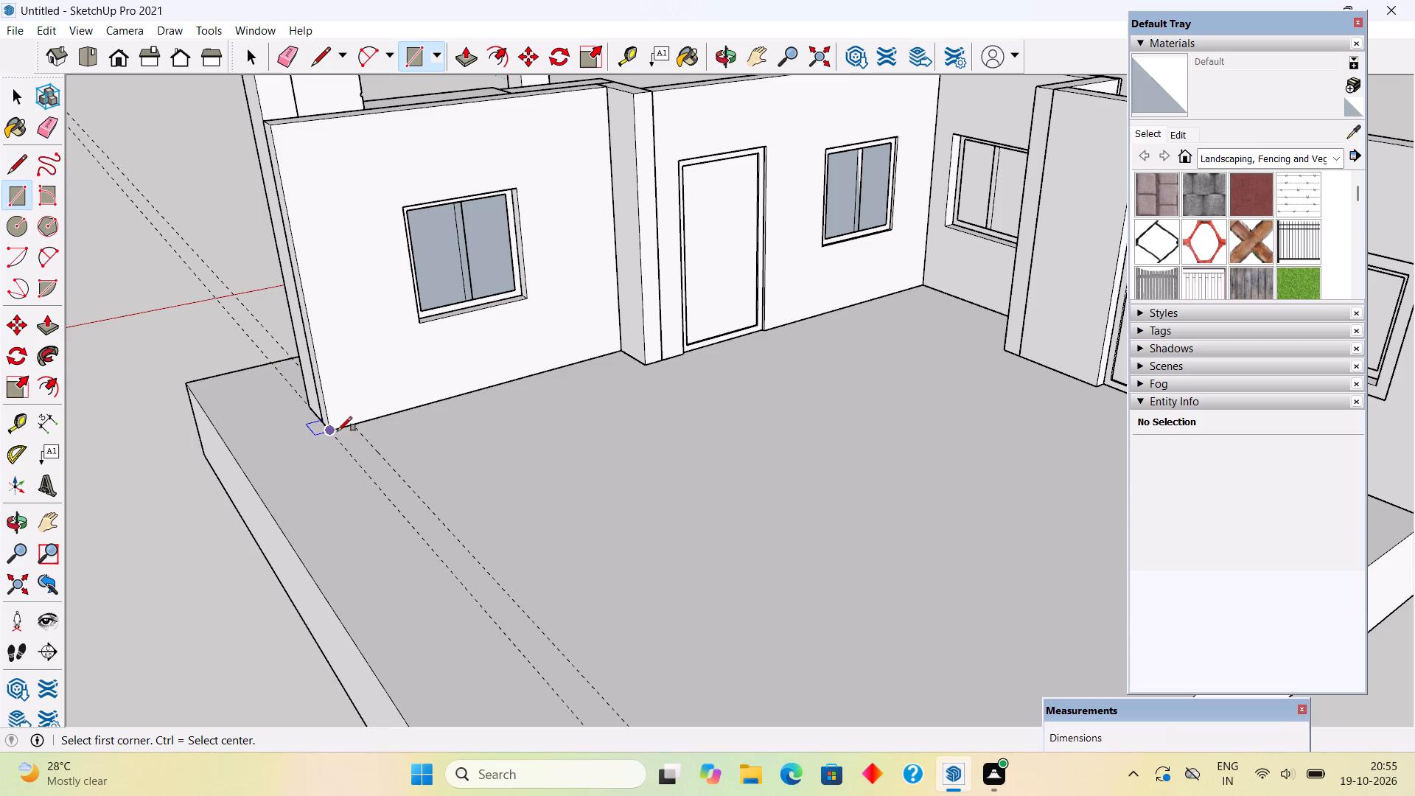
{"action": "left_click", "coordinate": [329, 432]}
{"action": "scroll", "coordinate": [360, 443], "scroll_direction": "down", "scroll_amount": 9}
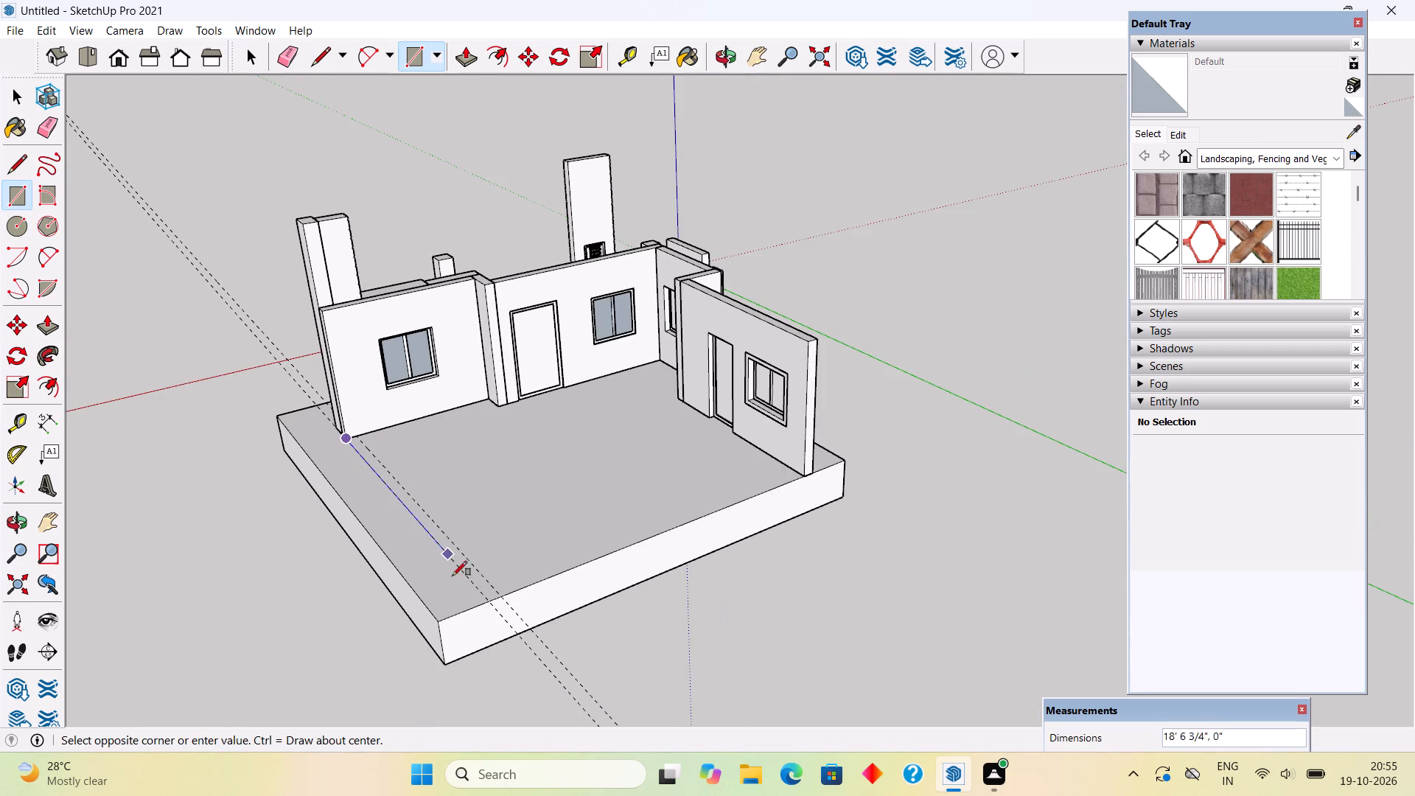
{"action": "scroll", "coordinate": [504, 590], "scroll_direction": "up", "scroll_amount": 4}
{"action": "left_click", "coordinate": [504, 590]}
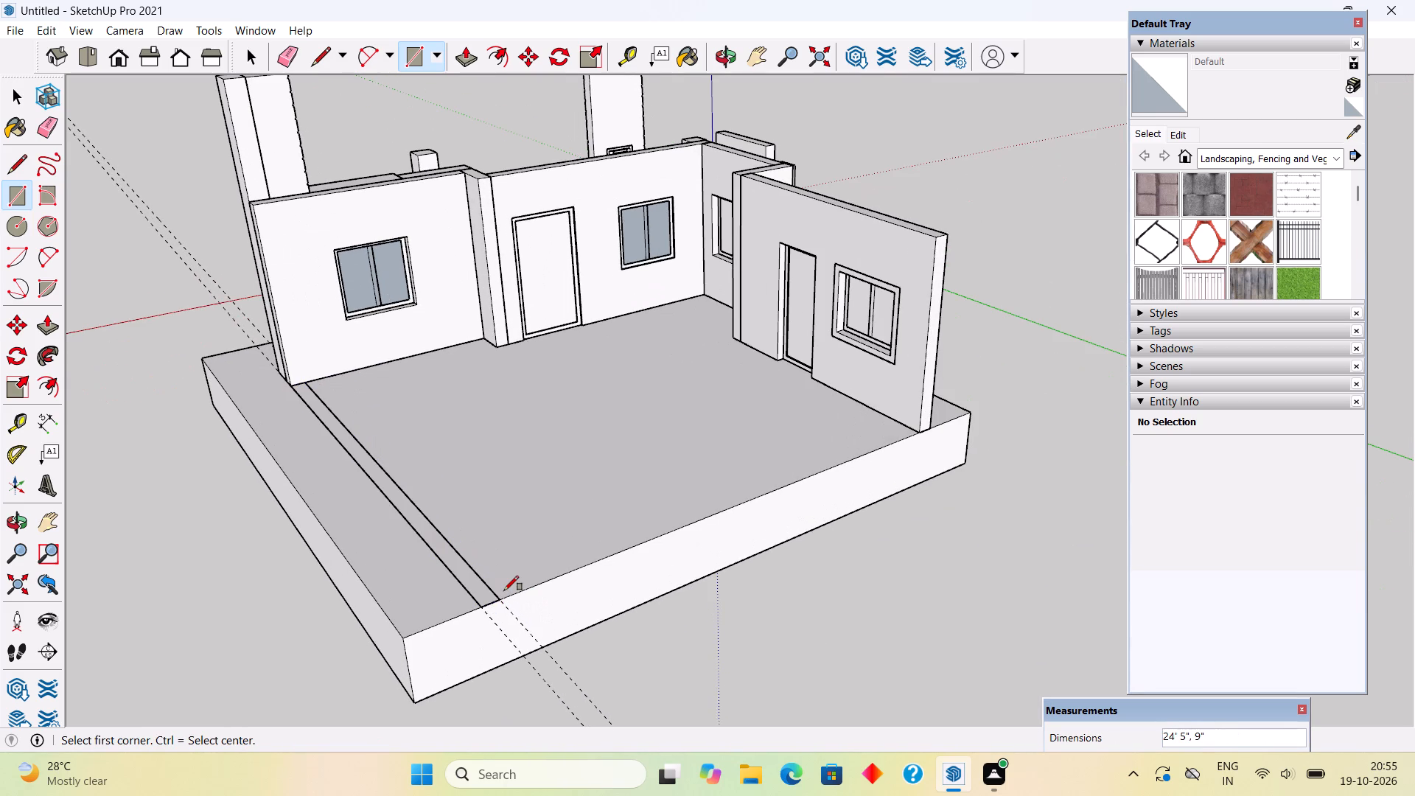
Extrude the 9" wide wall footprint upward 10' to form the second side wall.
{"action": "key", "text": "p"}
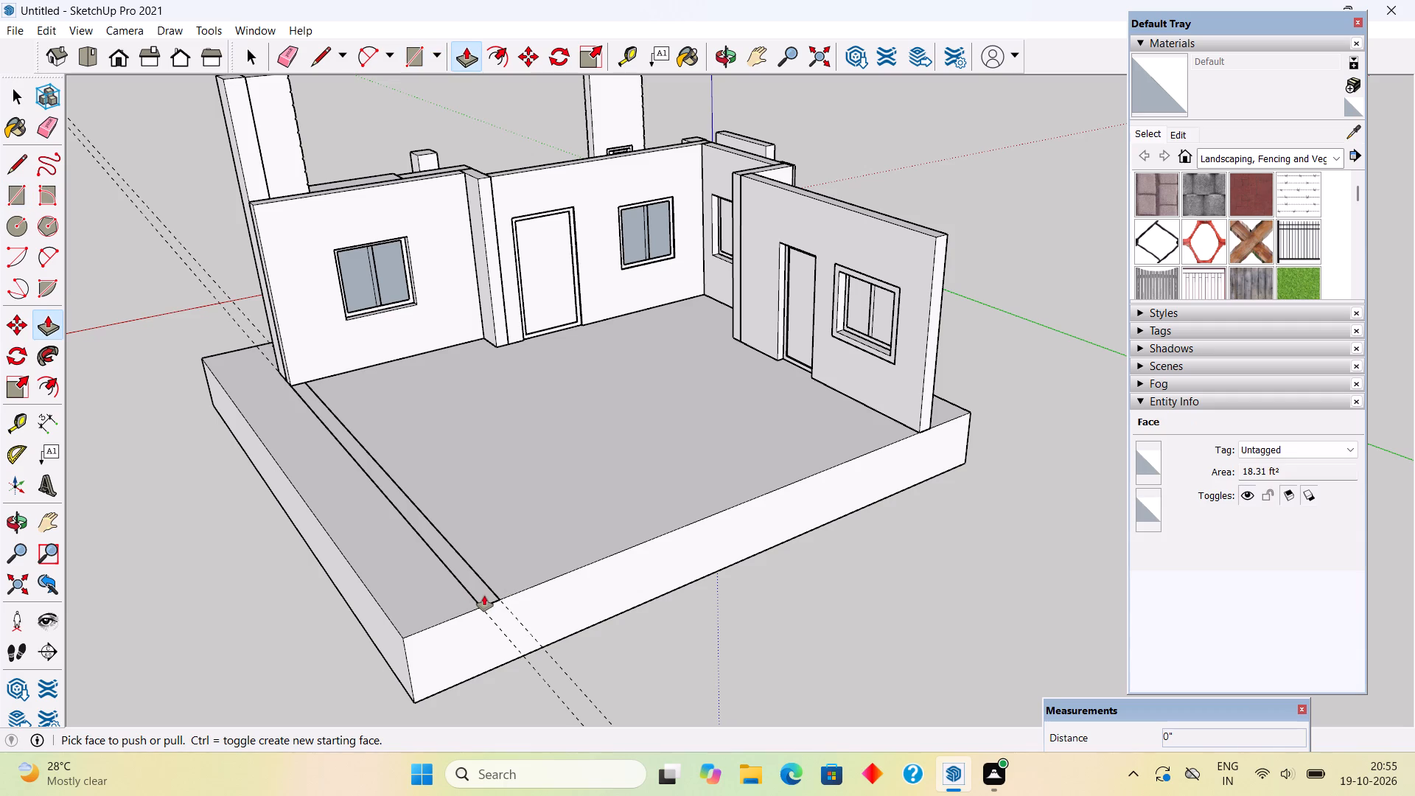
{"action": "left_click", "coordinate": [484, 596]}
{"action": "type", "text": "10'"}
{"action": "key", "text": "Return"}
{"action": "key", "text": "space"}
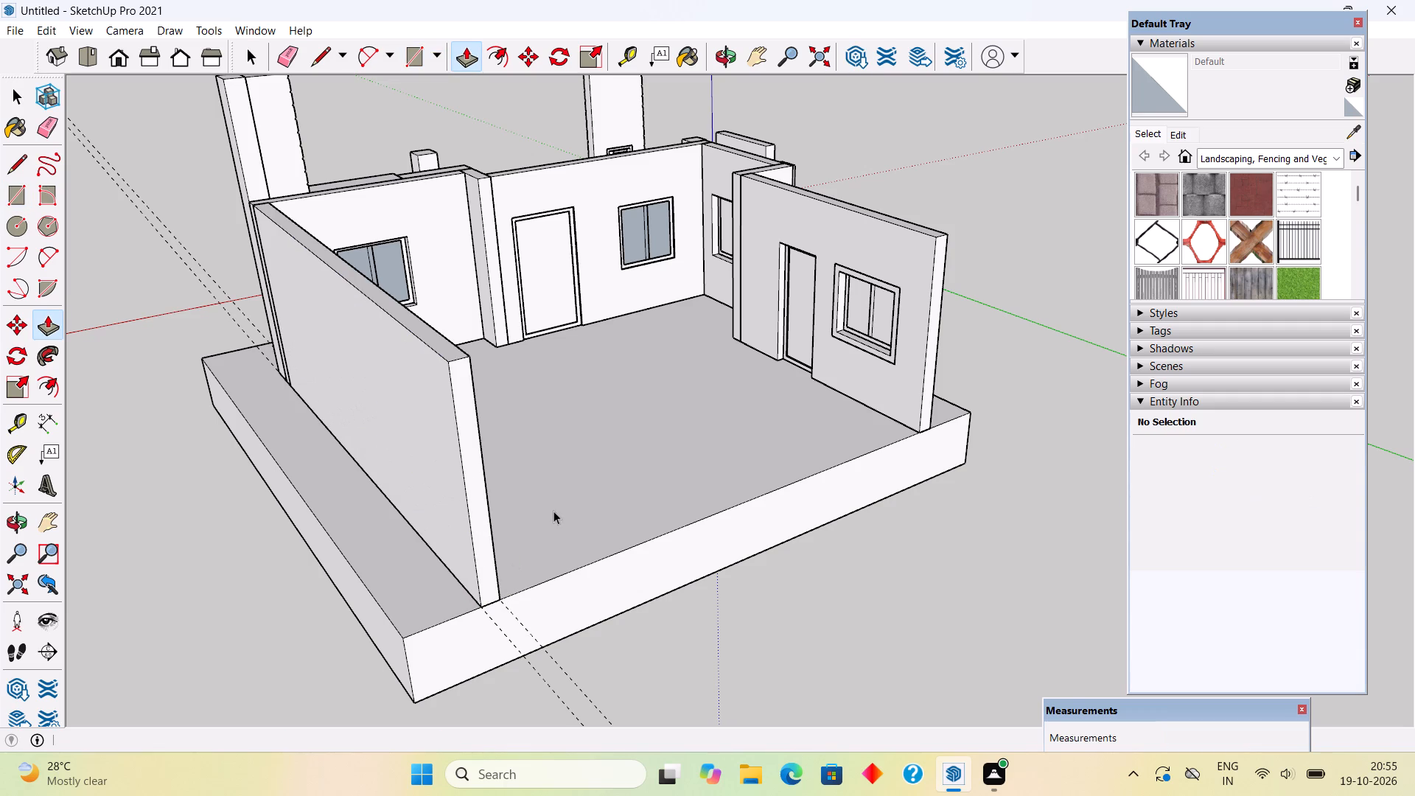
Group all the geometry of the new side wall.
{"action": "triple_click", "coordinate": [462, 455]}
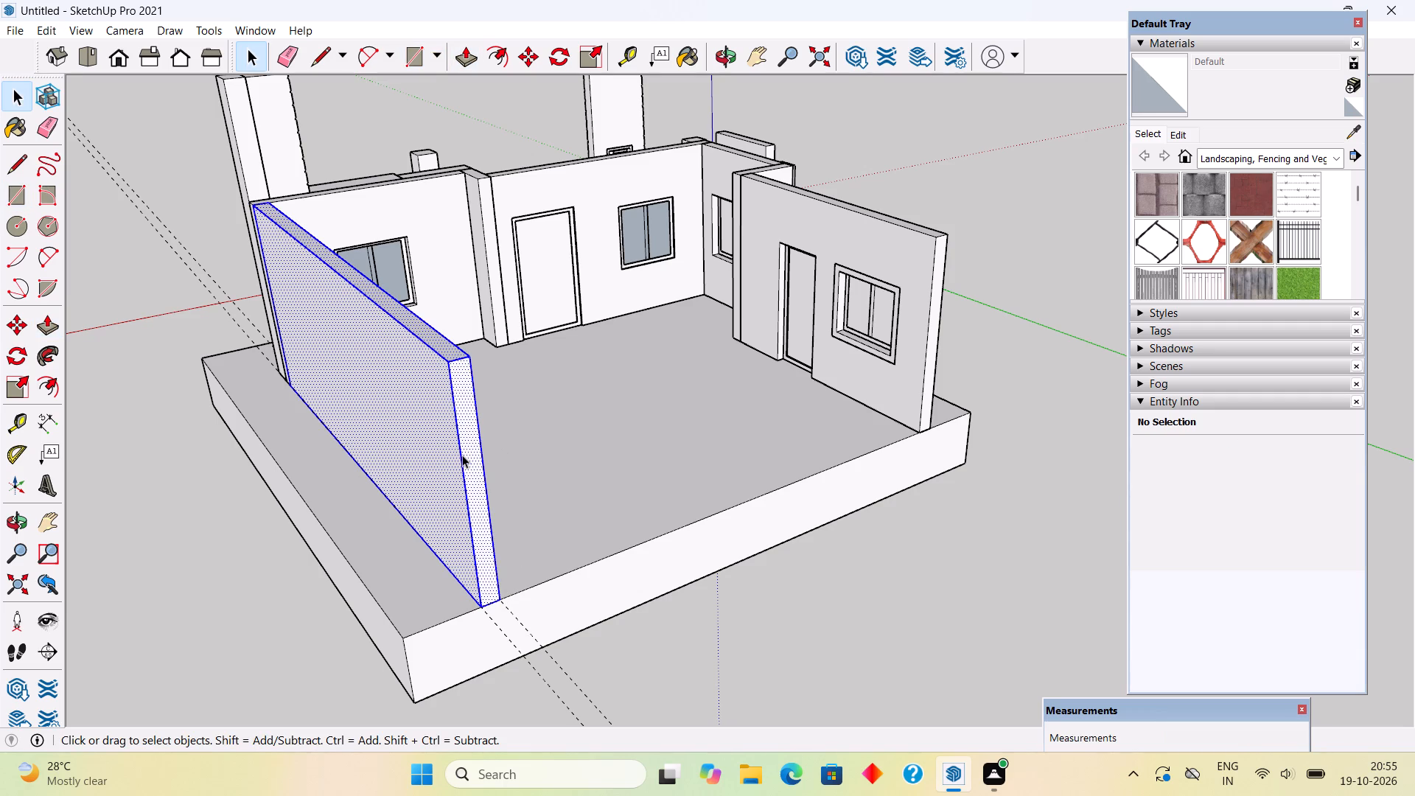
{"action": "right_click", "coordinate": [461, 455]}
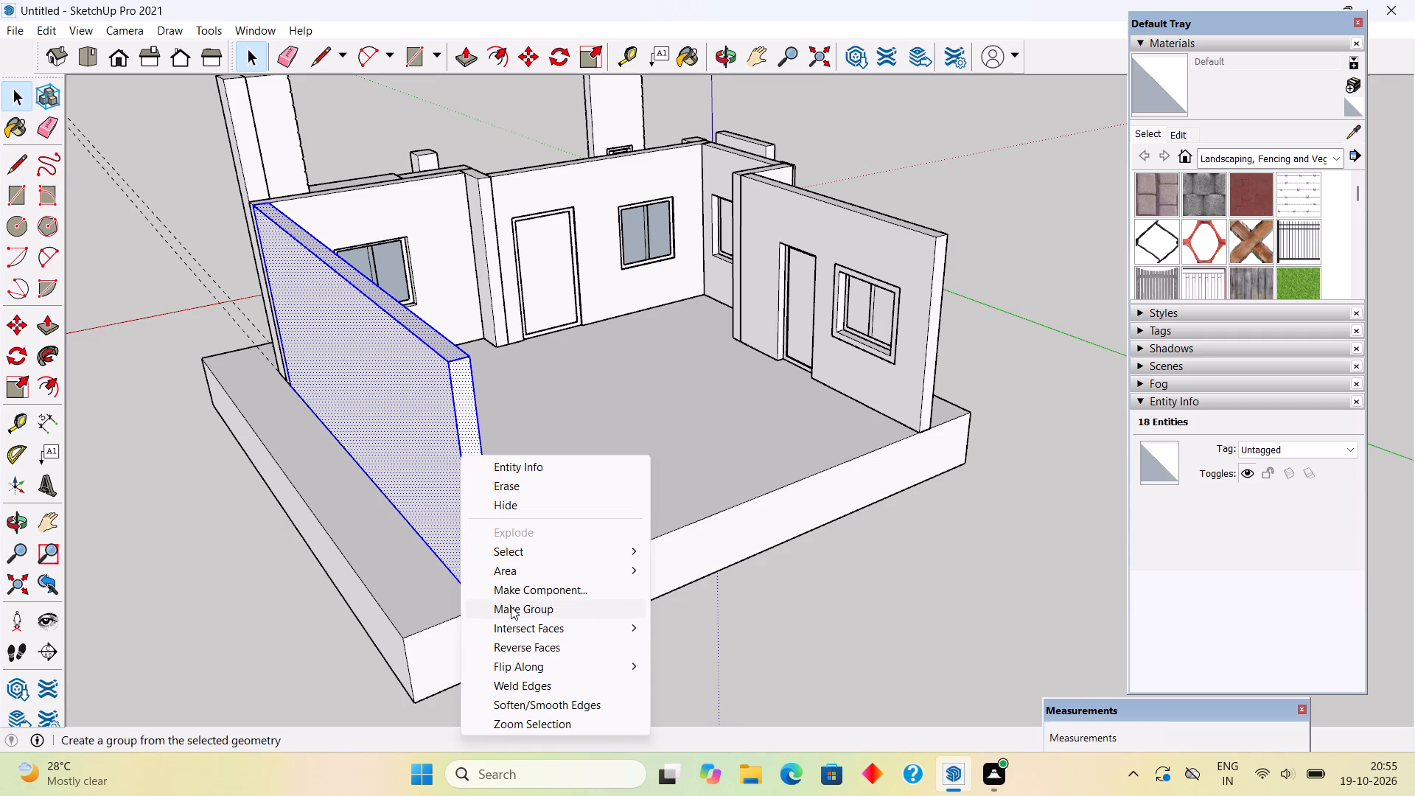
{"action": "left_click", "coordinate": [511, 607]}
{"action": "left_click", "coordinate": [798, 646]}
Create a guide 9" inward from the slab's rear edge, between the two side walls.
{"action": "scroll", "coordinate": [766, 529], "scroll_direction": "down", "scroll_amount": 4}
{"action": "middle_click_drag", "start_coordinate": [761, 509], "coordinate": [647, 539]}
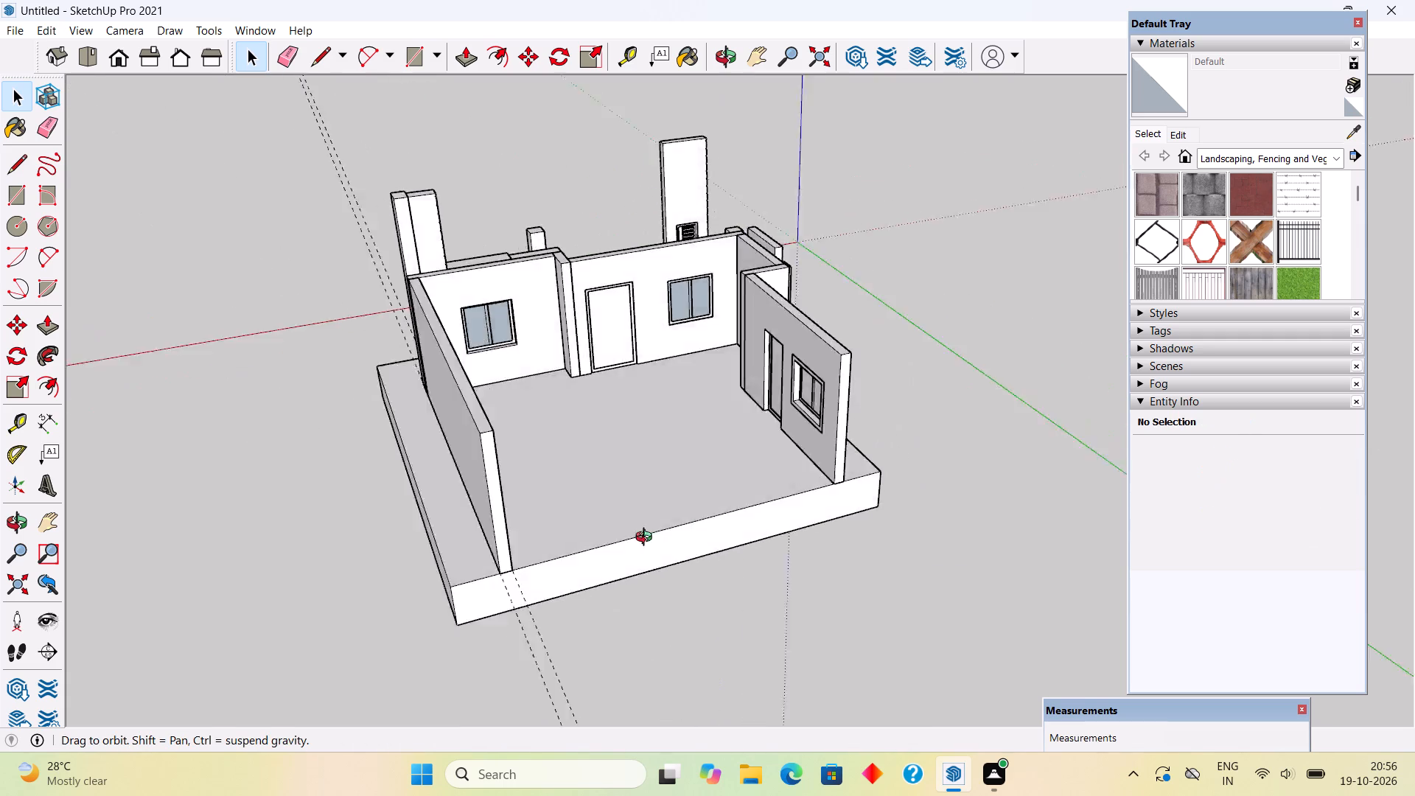
{"action": "middle_click_drag", "start_coordinate": [647, 539], "coordinate": [460, 612]}
{"action": "scroll", "coordinate": [462, 615], "scroll_direction": "up", "scroll_amount": 6}
{"action": "key", "text": "t"}
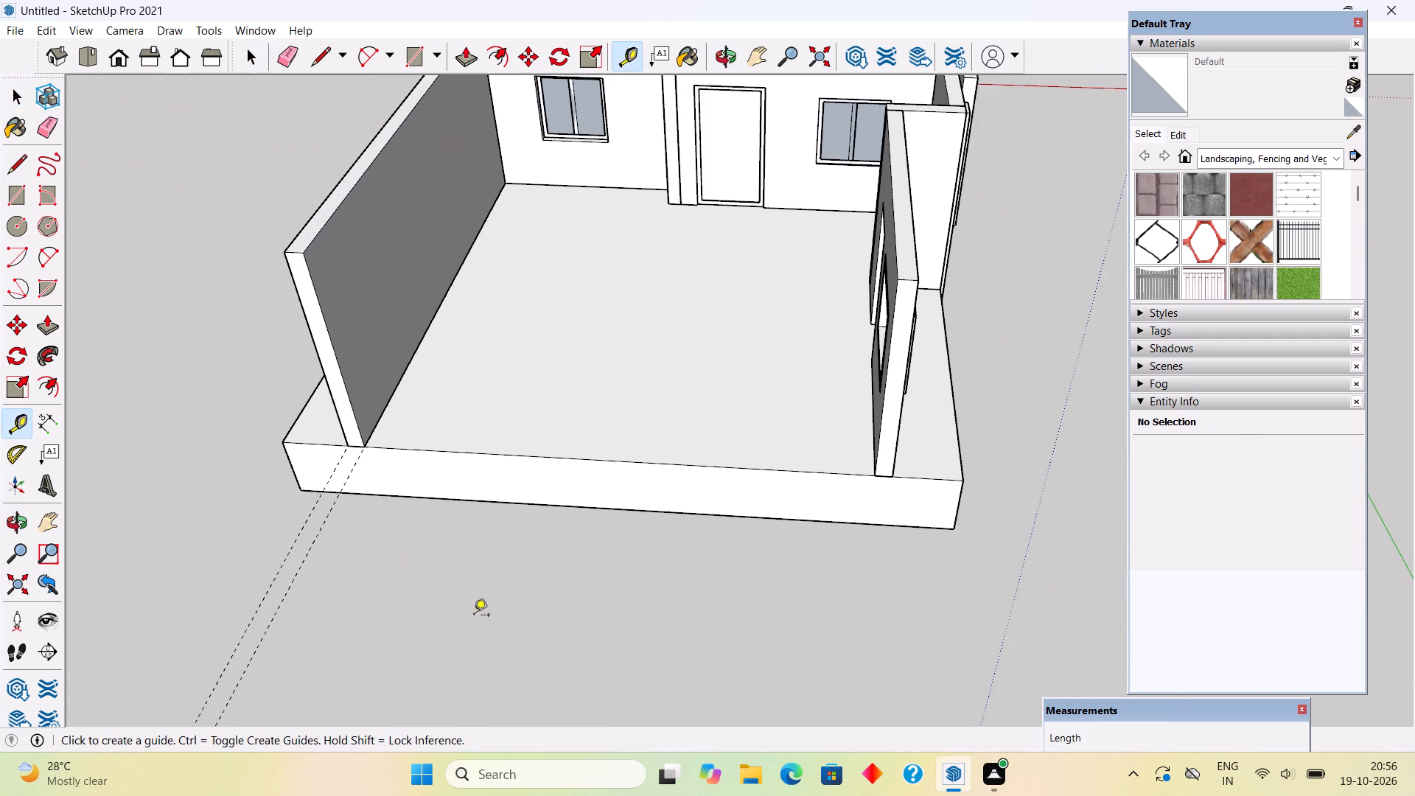
{"action": "left_click", "coordinate": [534, 456]}
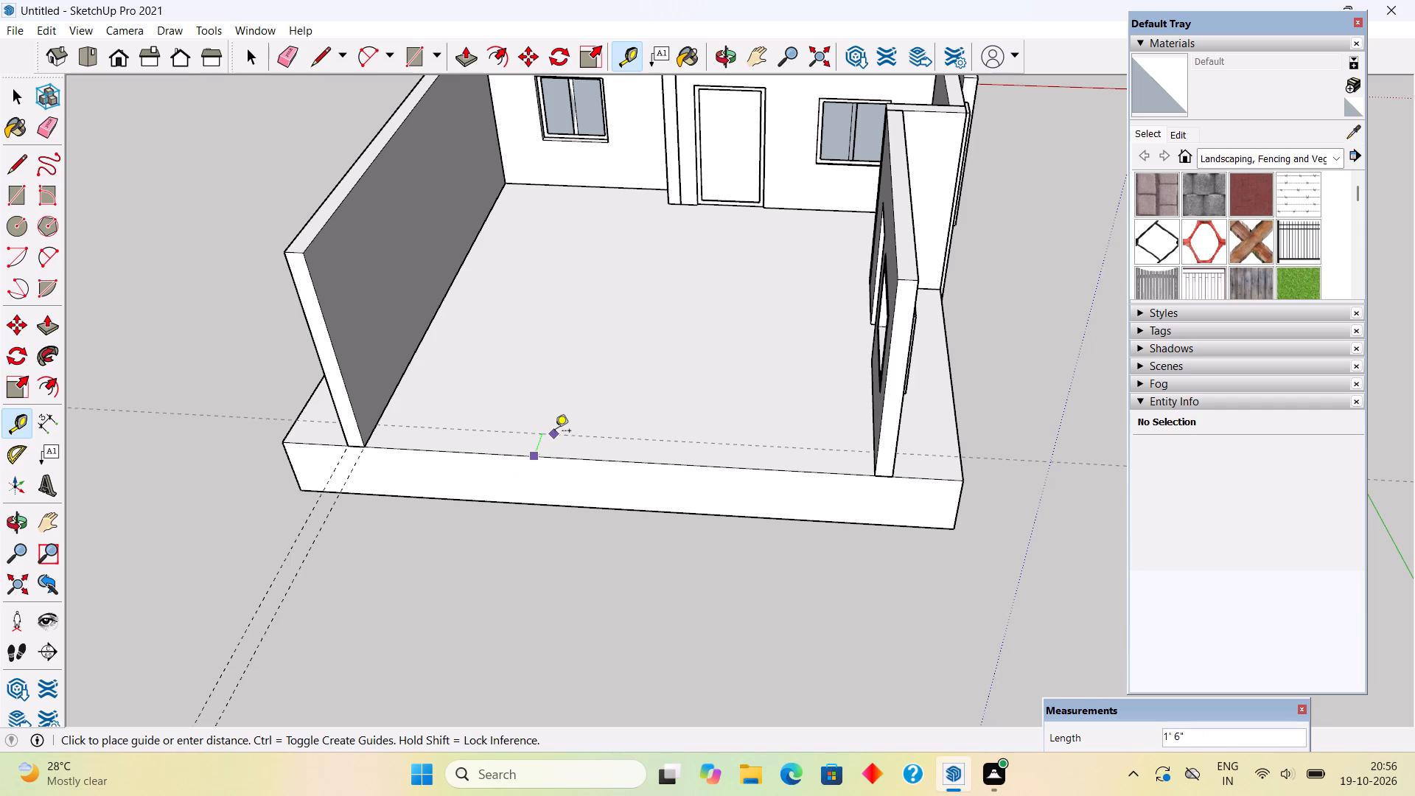
{"action": "type", "text": "9\""}
{"action": "key", "text": "Return"}
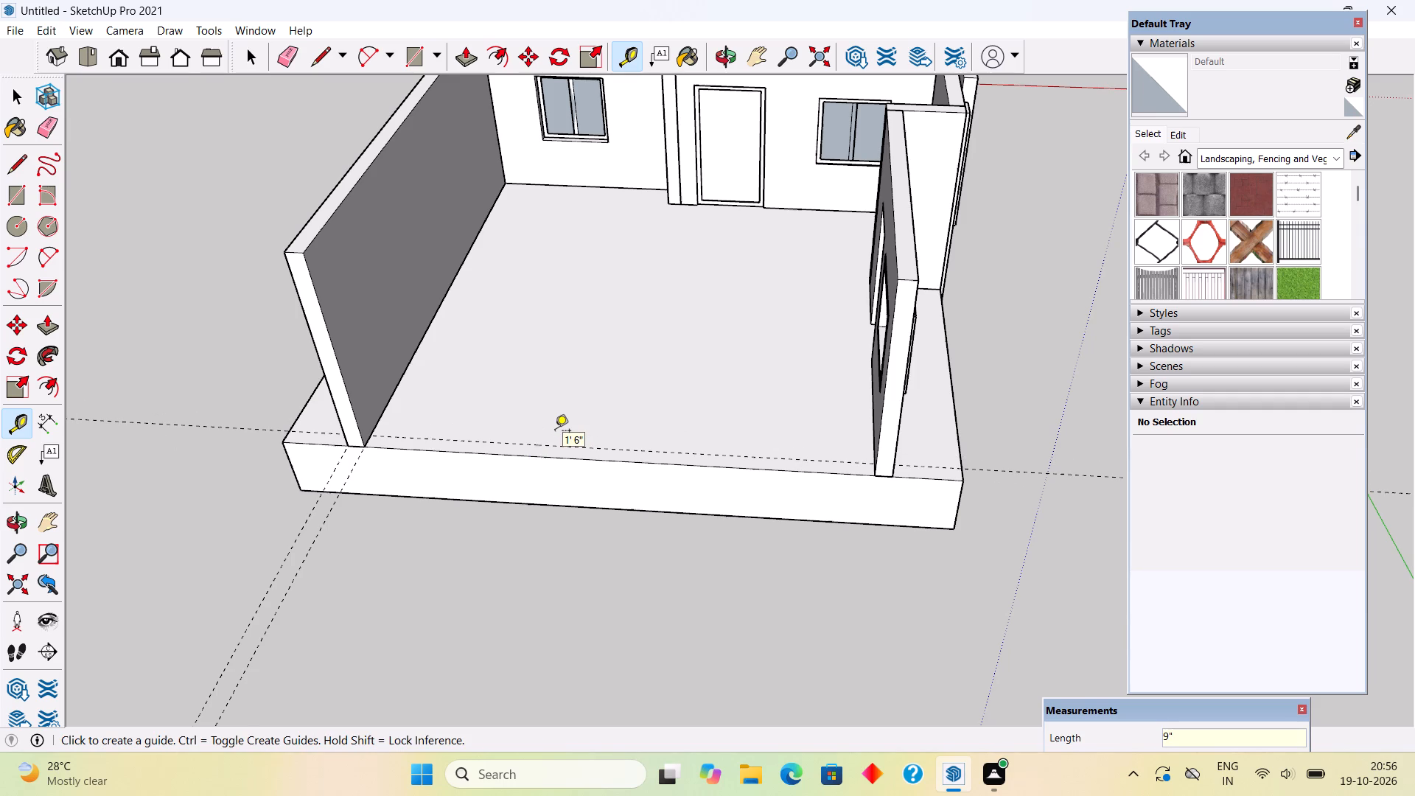
Draw a 22' 6" by 9" rectangle along the slab's rear edge, between the guide and the two side walls.
{"action": "key", "text": "r"}
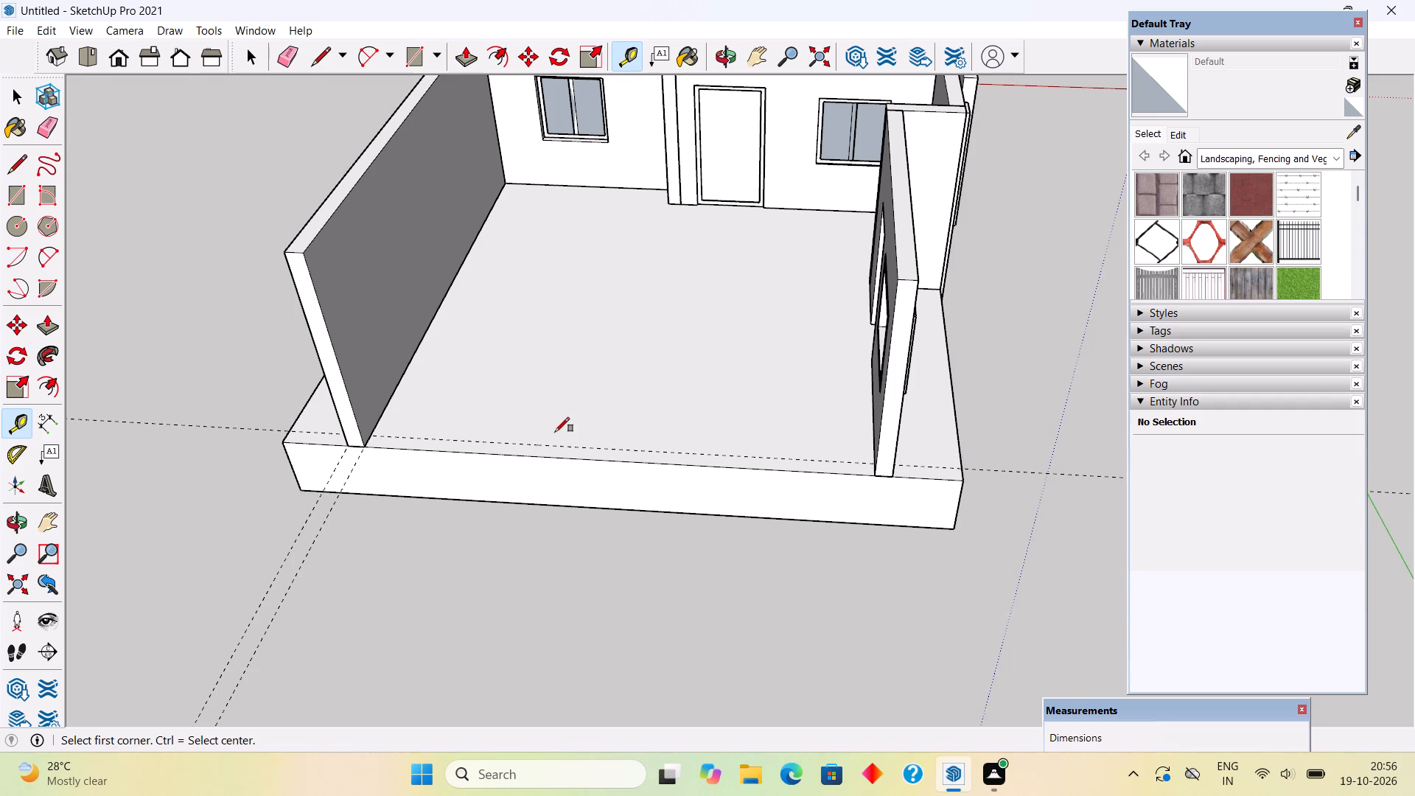
{"action": "left_click", "coordinate": [380, 432]}
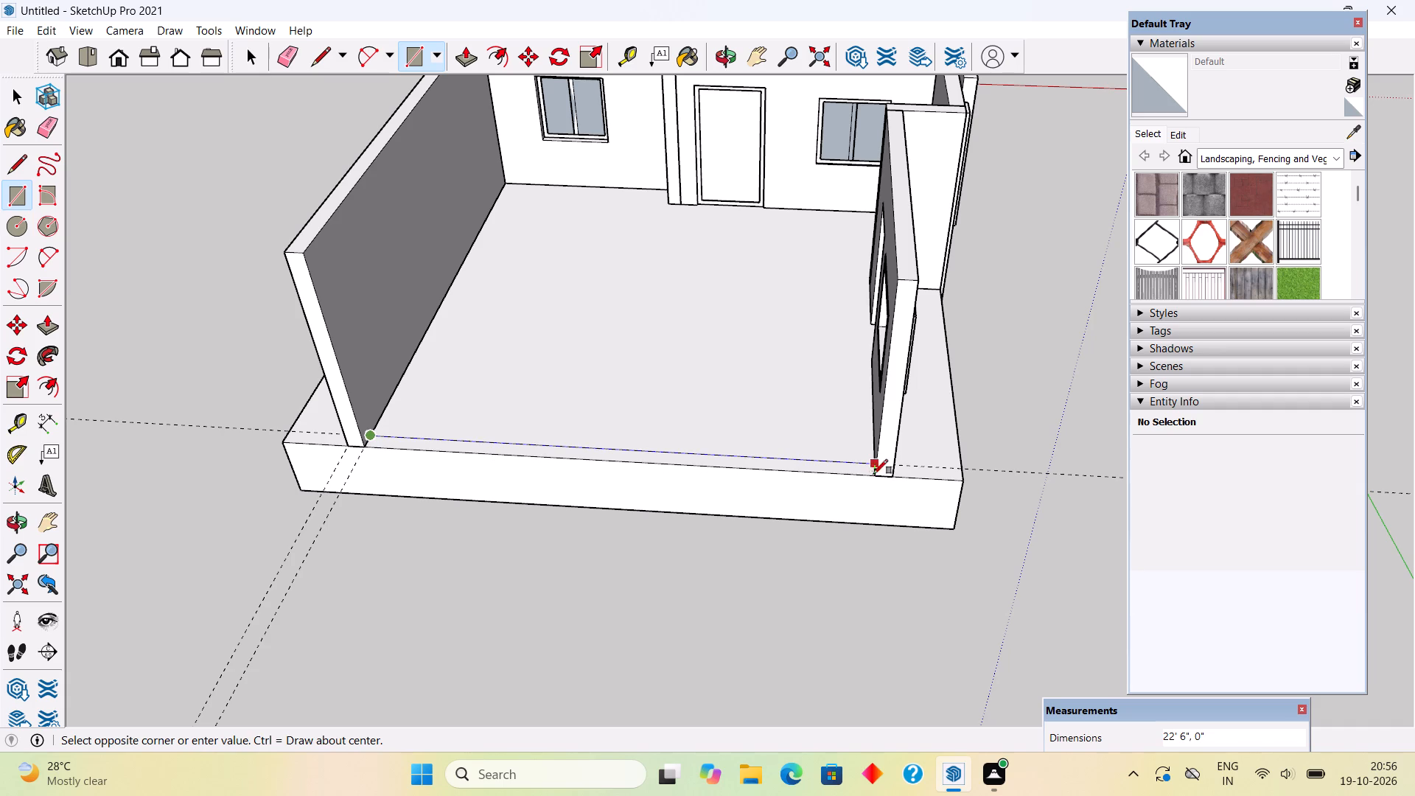
{"action": "left_click", "coordinate": [883, 477]}
Extrude the rear wall footprint upward 10', level with the top of the side walls.
{"action": "key", "text": "p"}
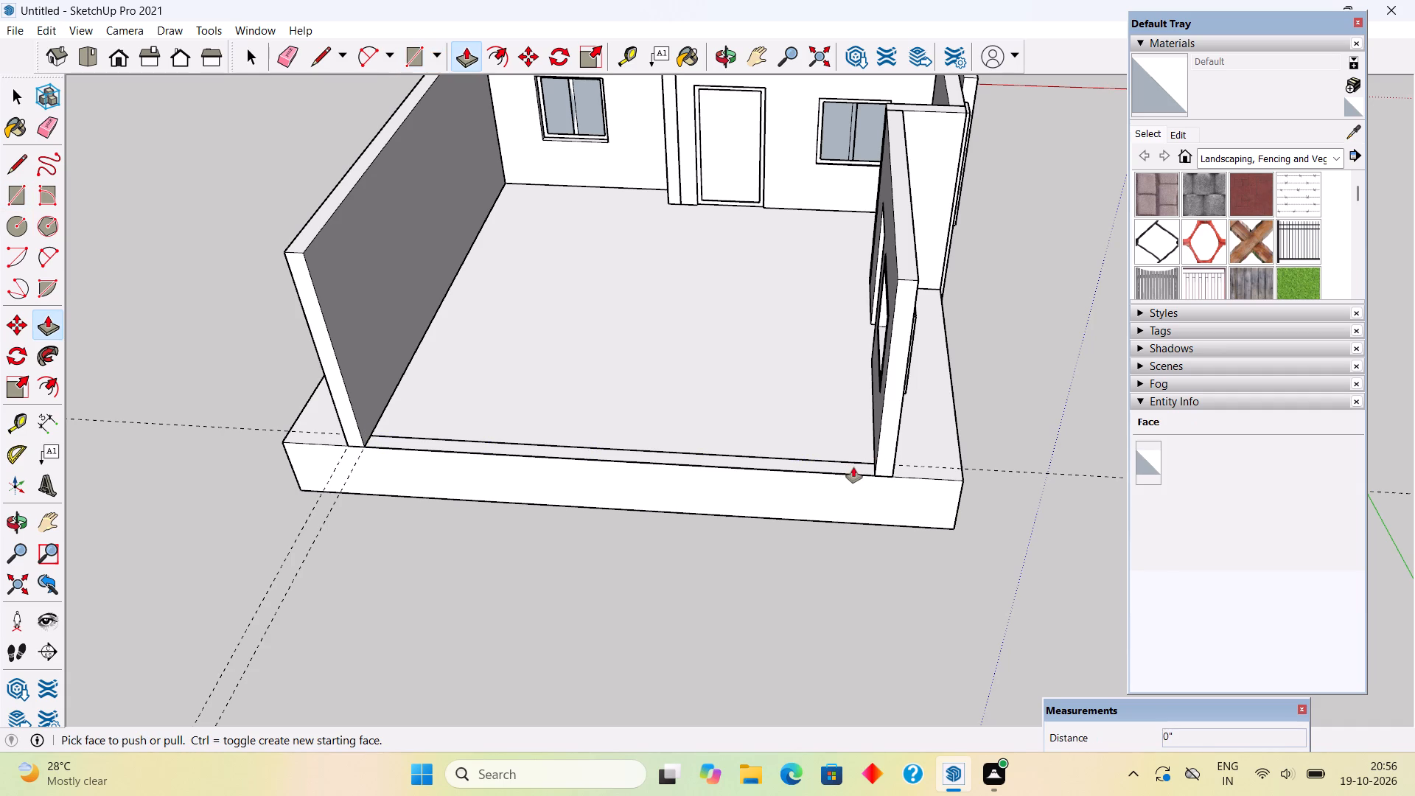
{"action": "scroll", "coordinate": [318, 464], "scroll_direction": "up", "scroll_amount": 4}
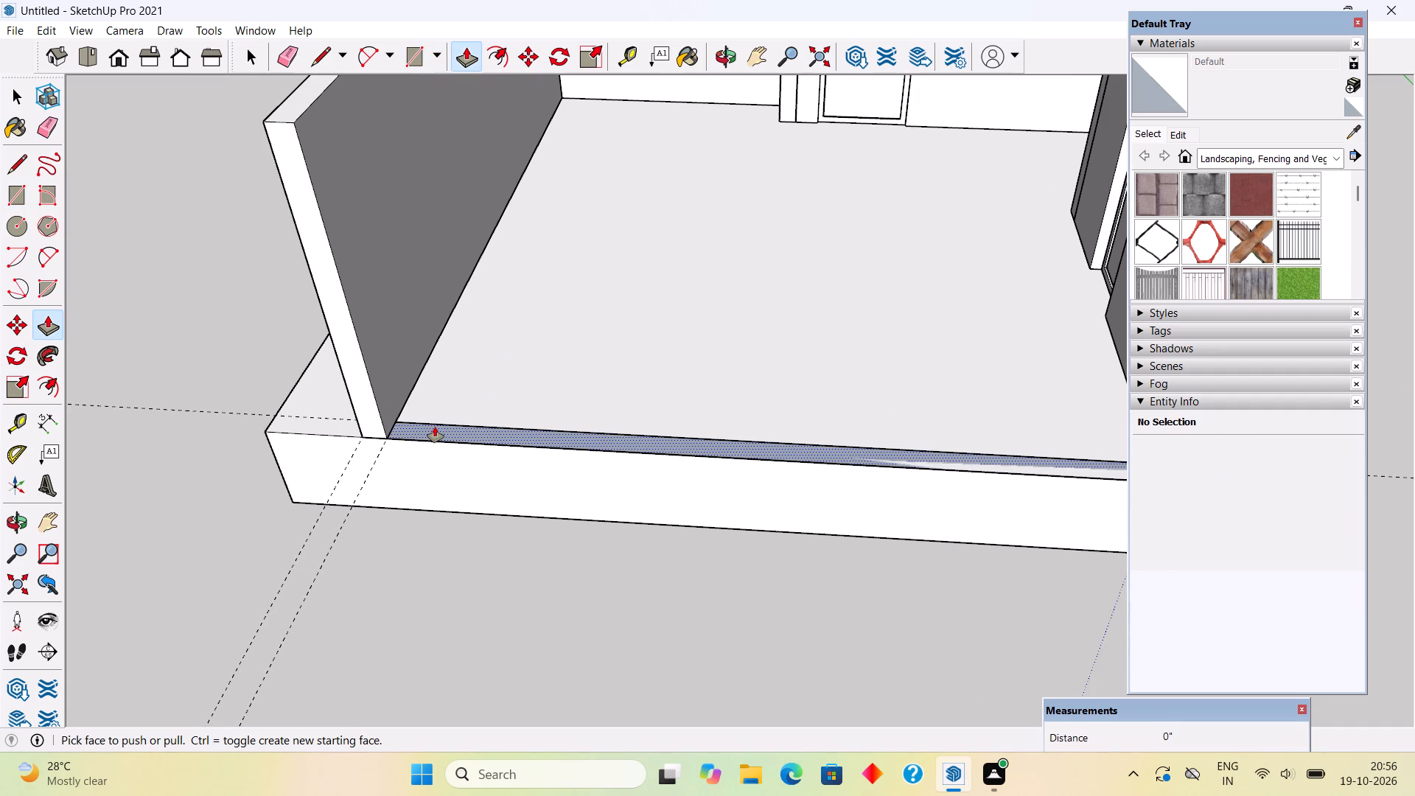
{"action": "left_click", "coordinate": [437, 427]}
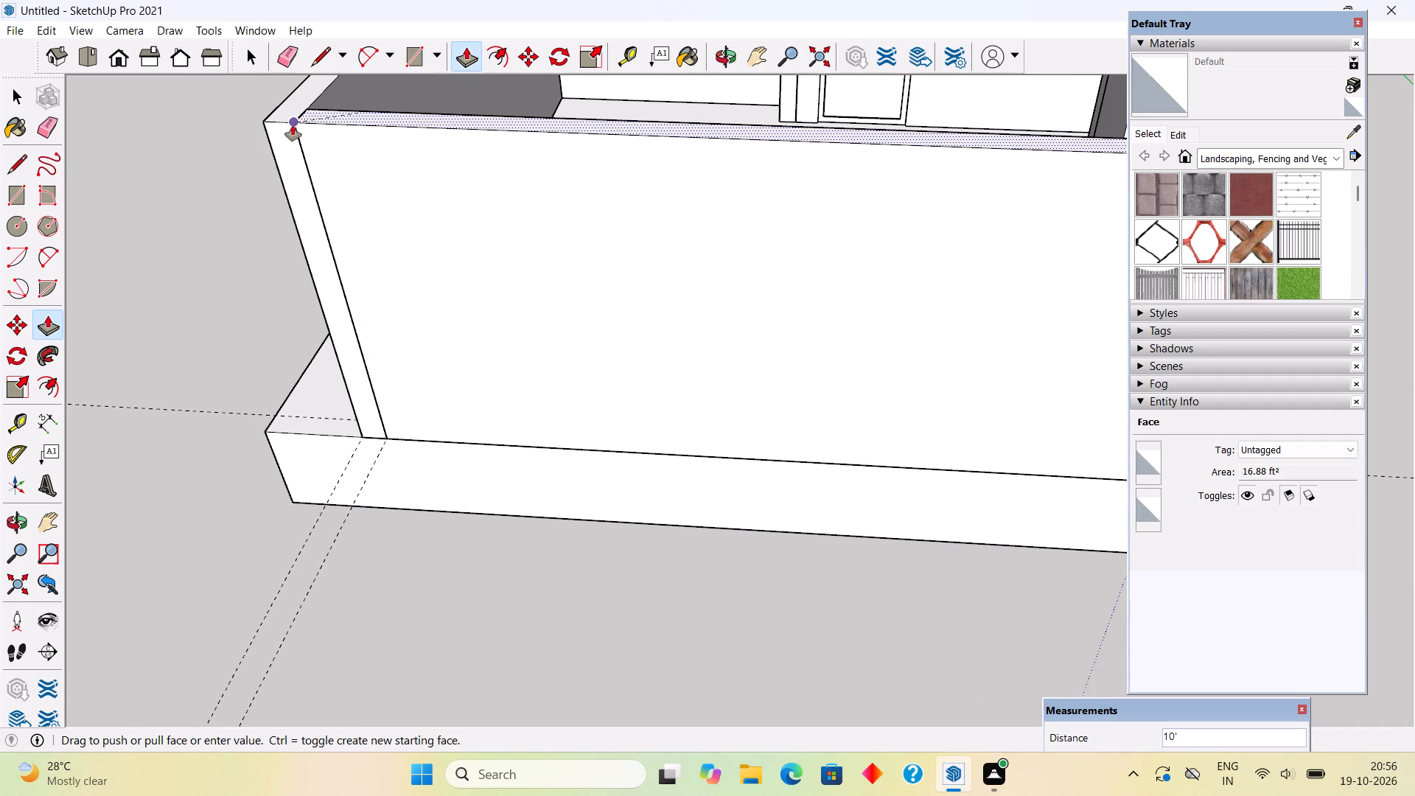
{"action": "left_click", "coordinate": [293, 125]}
Group all the geometry of the new rear wall.
{"action": "key", "text": "space"}
{"action": "triple_click", "coordinate": [334, 168]}
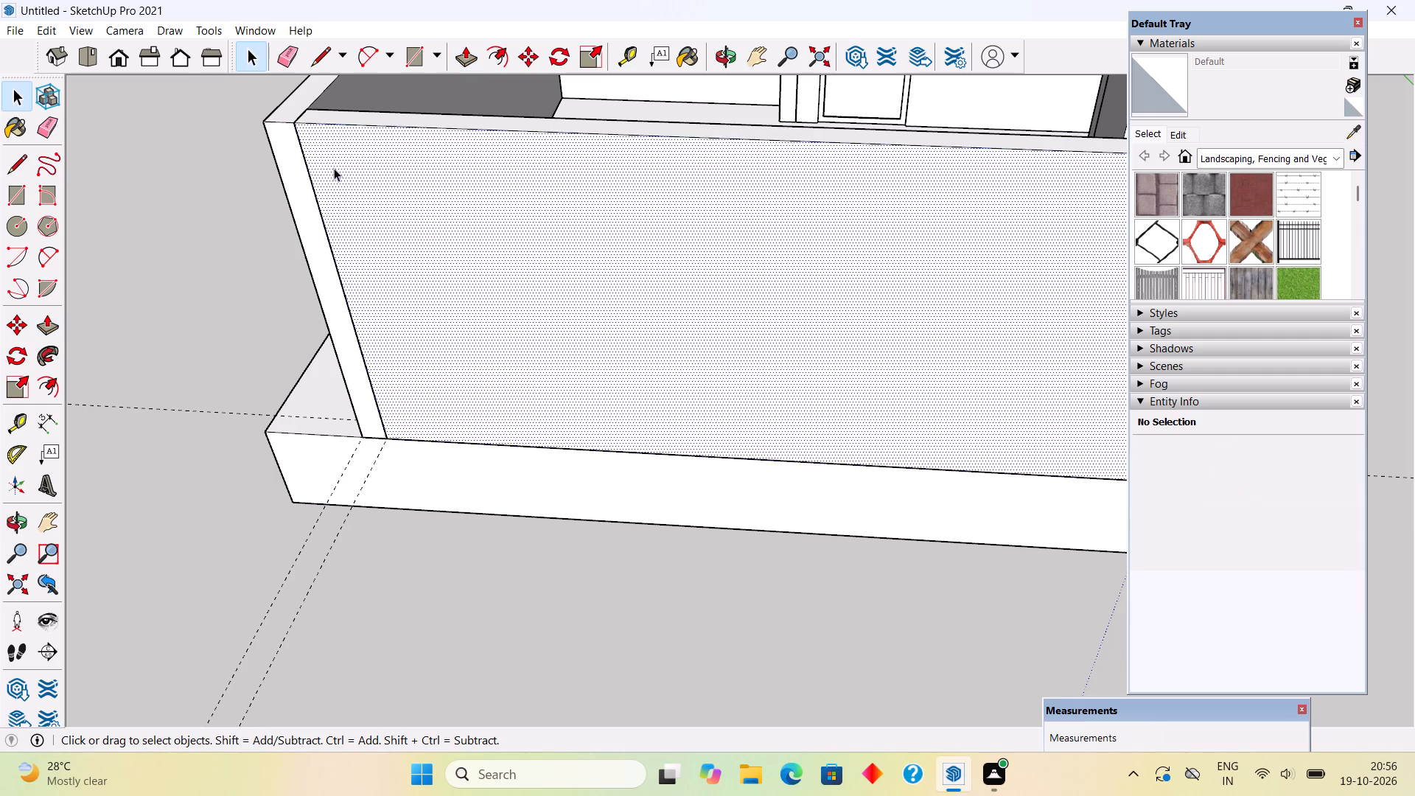
{"action": "right_click", "coordinate": [334, 168]}
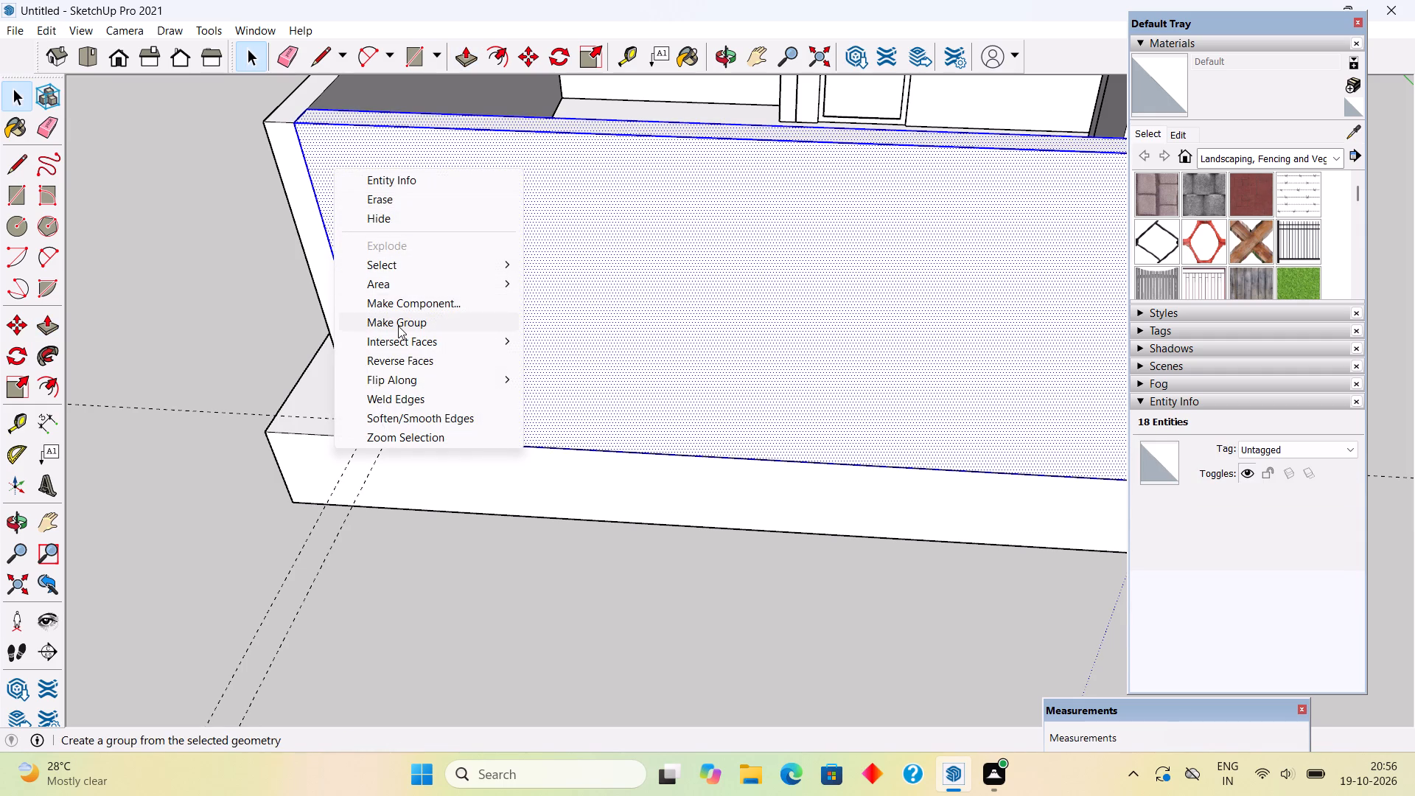
{"action": "left_click", "coordinate": [398, 326]}
{"action": "left_click", "coordinate": [239, 290]}
Draw a roof rectangle of about 22' 6" by 23' 8" at wall-top level, between the side walls' inner edges up to the rear wall.
{"action": "scroll", "coordinate": [239, 290], "scroll_direction": "down", "scroll_amount": 11}
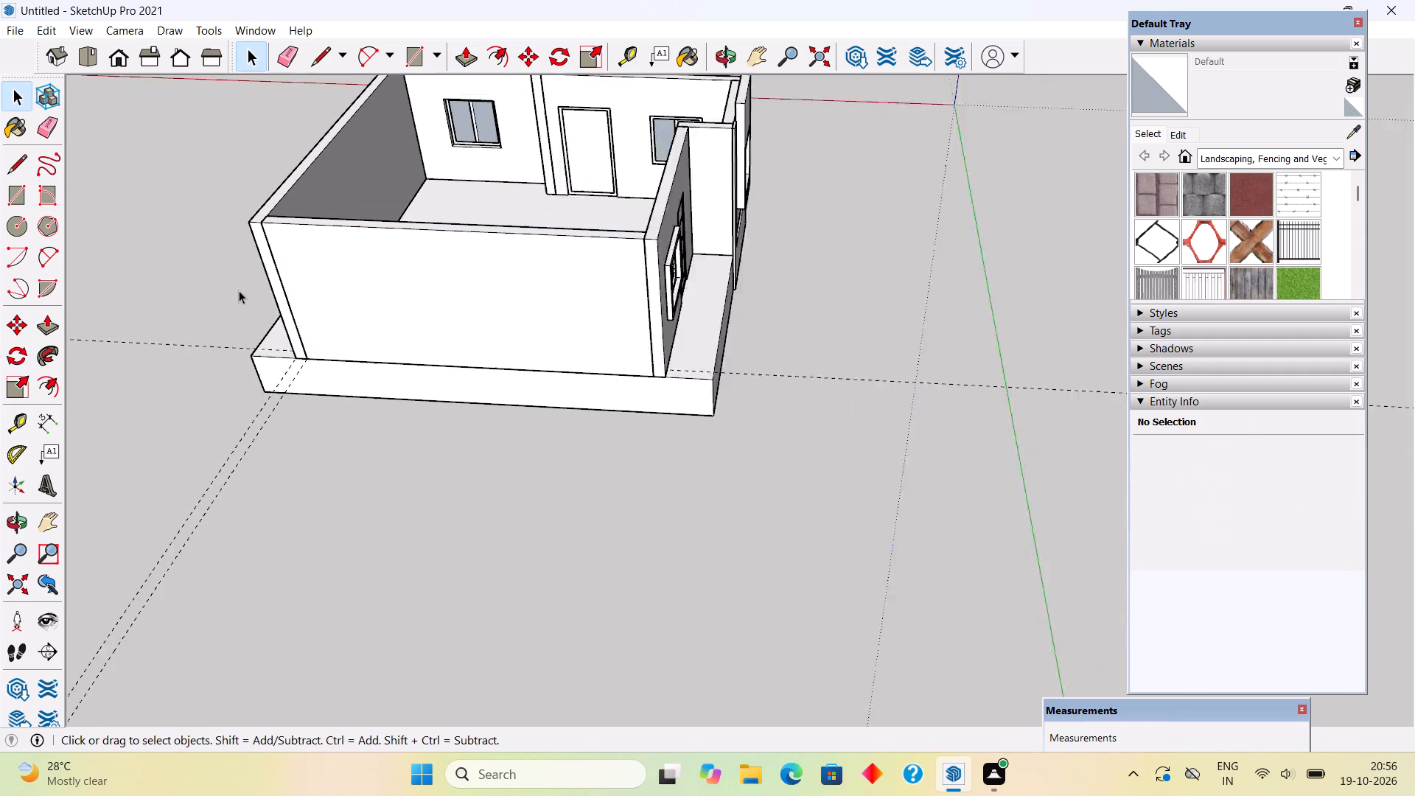
{"action": "scroll", "coordinate": [239, 290], "scroll_direction": "down", "scroll_amount": 3}
{"action": "middle_click_drag", "start_coordinate": [338, 416], "coordinate": [595, 516]}
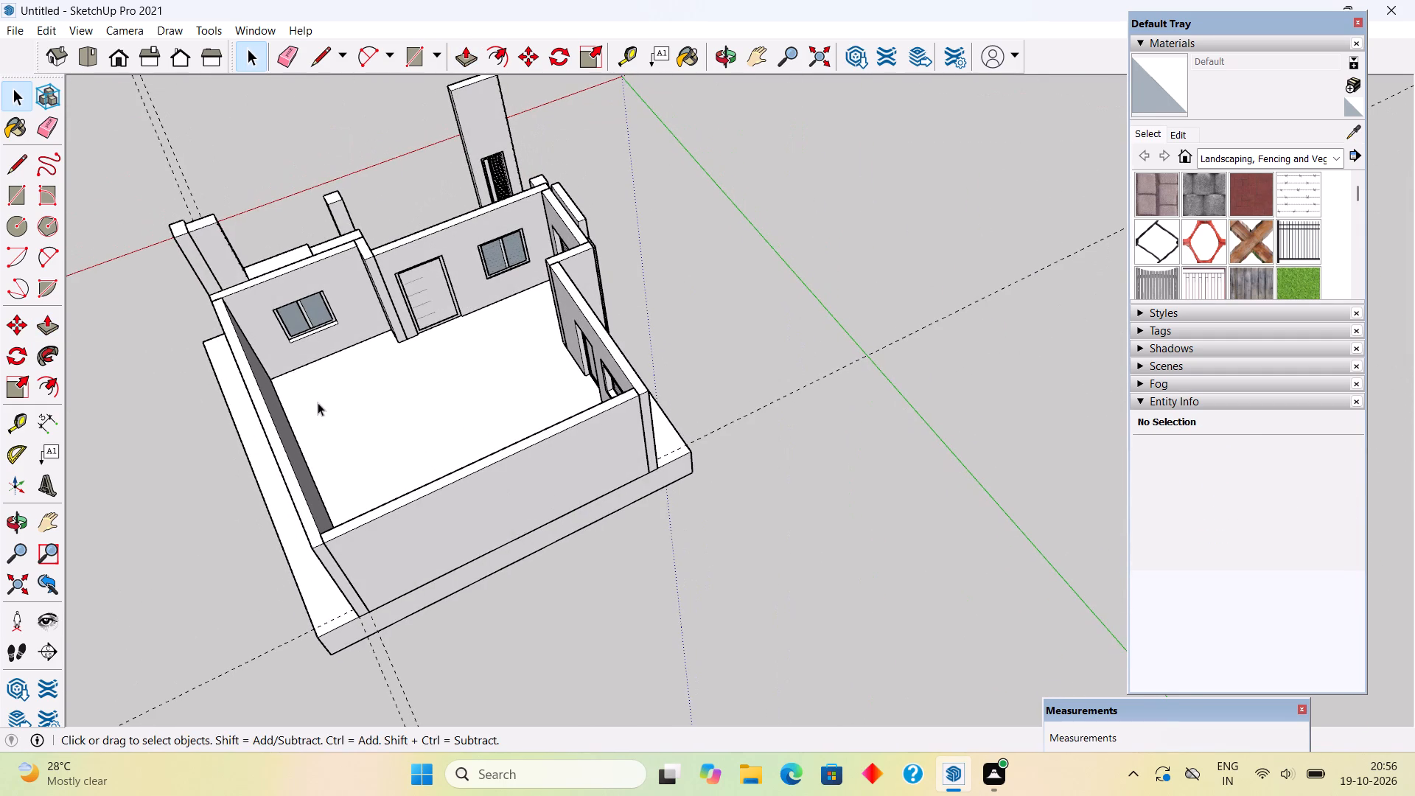
{"action": "scroll", "coordinate": [250, 343], "scroll_direction": "up", "scroll_amount": 4}
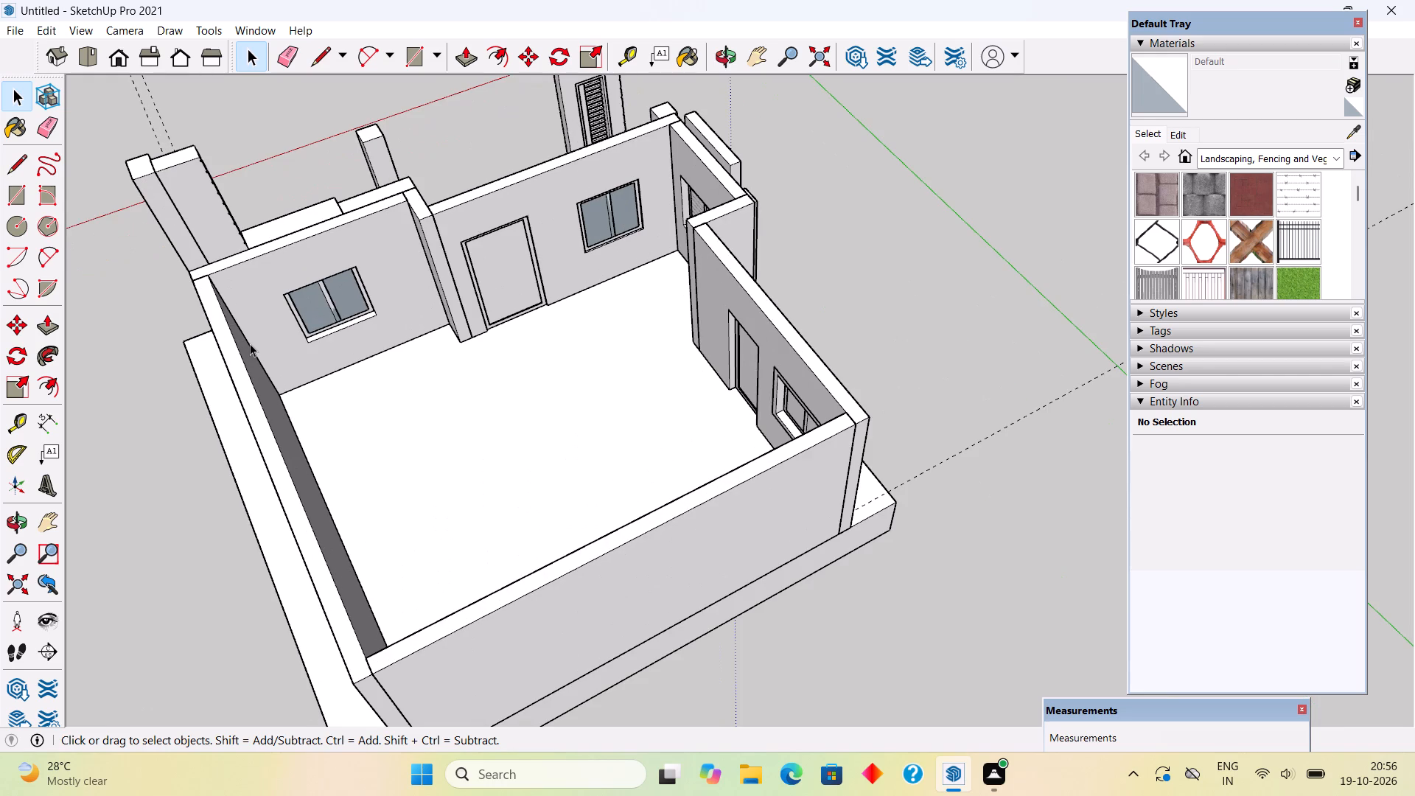
{"action": "key", "text": "r"}
{"action": "left_click", "coordinate": [202, 279]}
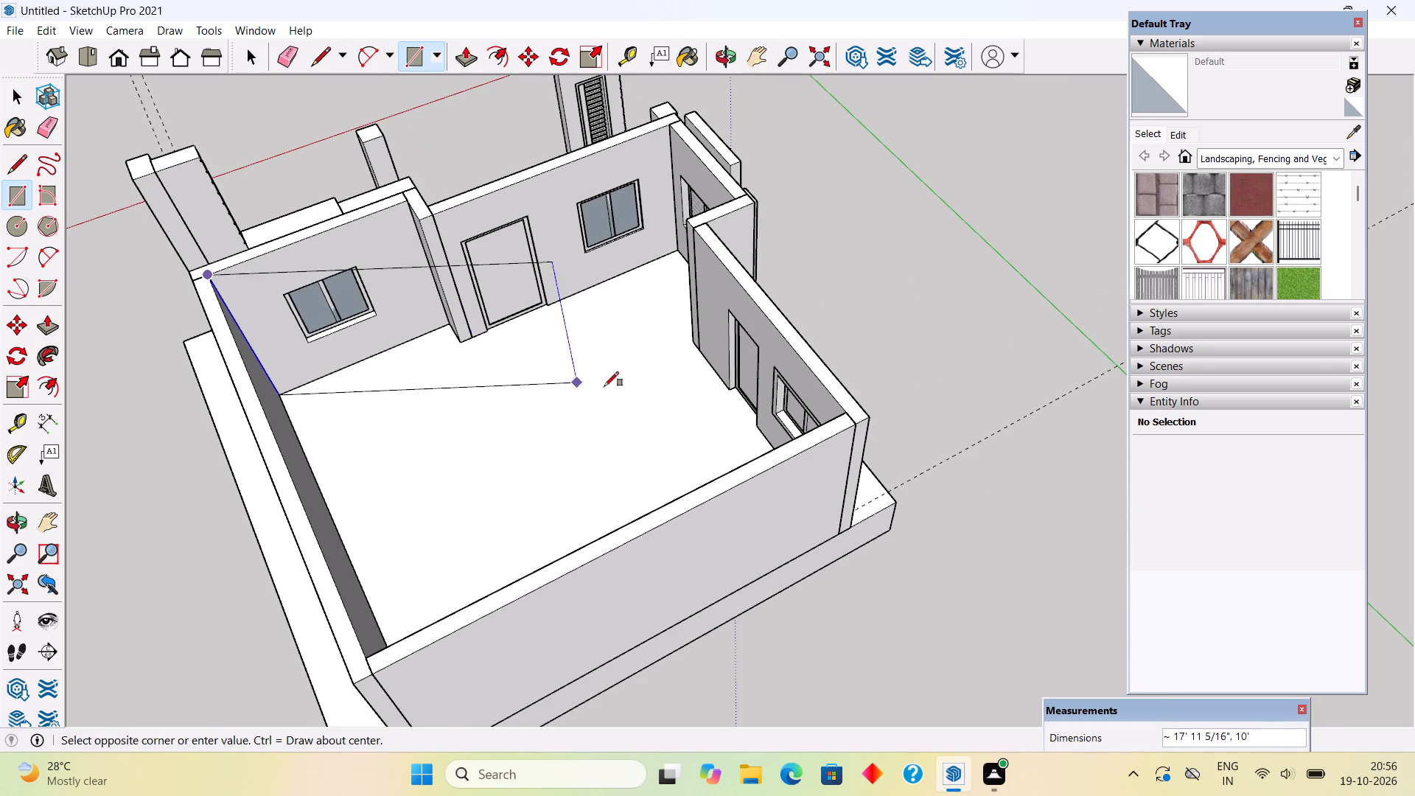
{"action": "left_click", "coordinate": [845, 420]}
Extrude the roof rectangle upward 6" to form the roof slab.
{"action": "key", "text": "p"}
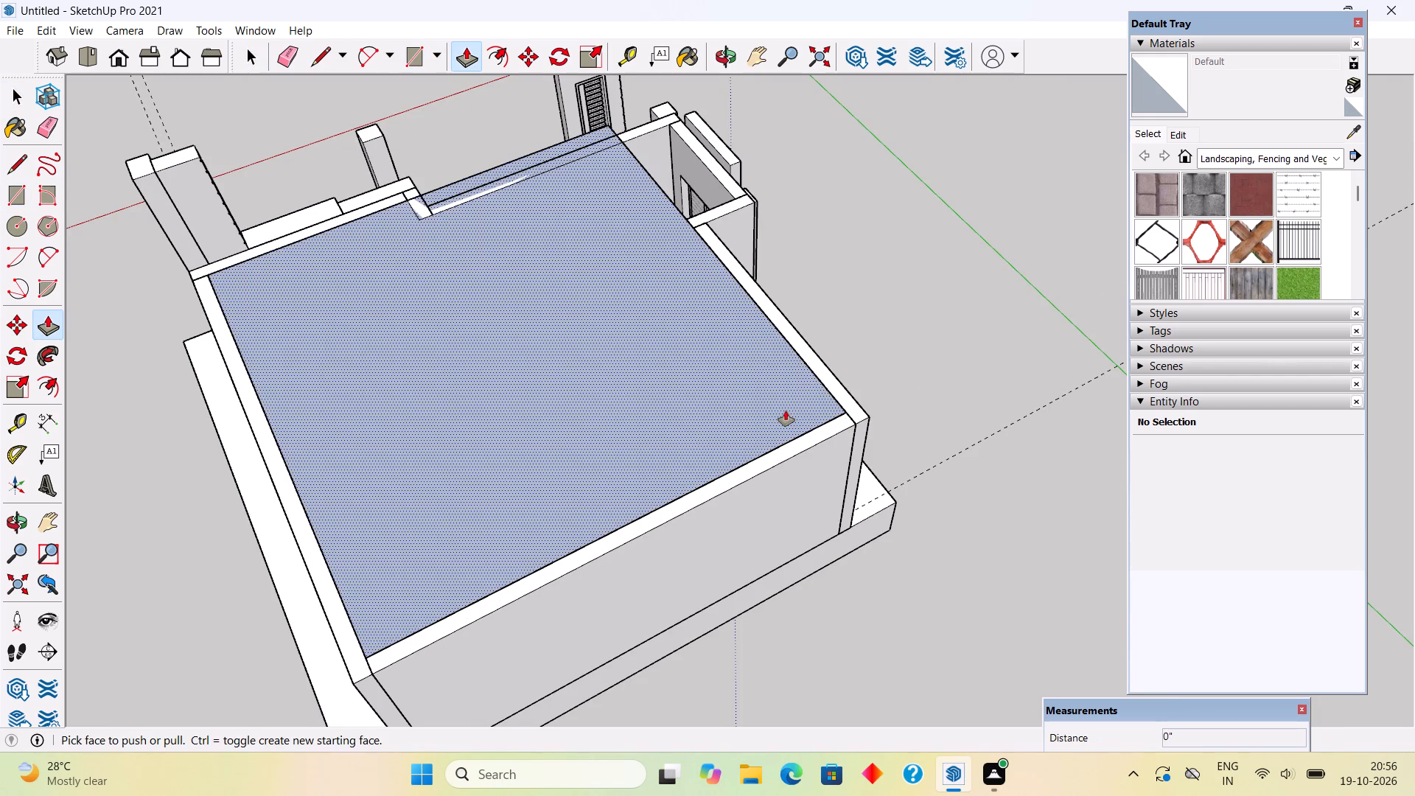
{"action": "left_click", "coordinate": [785, 411]}
{"action": "type", "text": "6\""}
{"action": "key", "text": "Return"}
Group all the geometry of the new roof slab.
{"action": "key", "text": "space"}
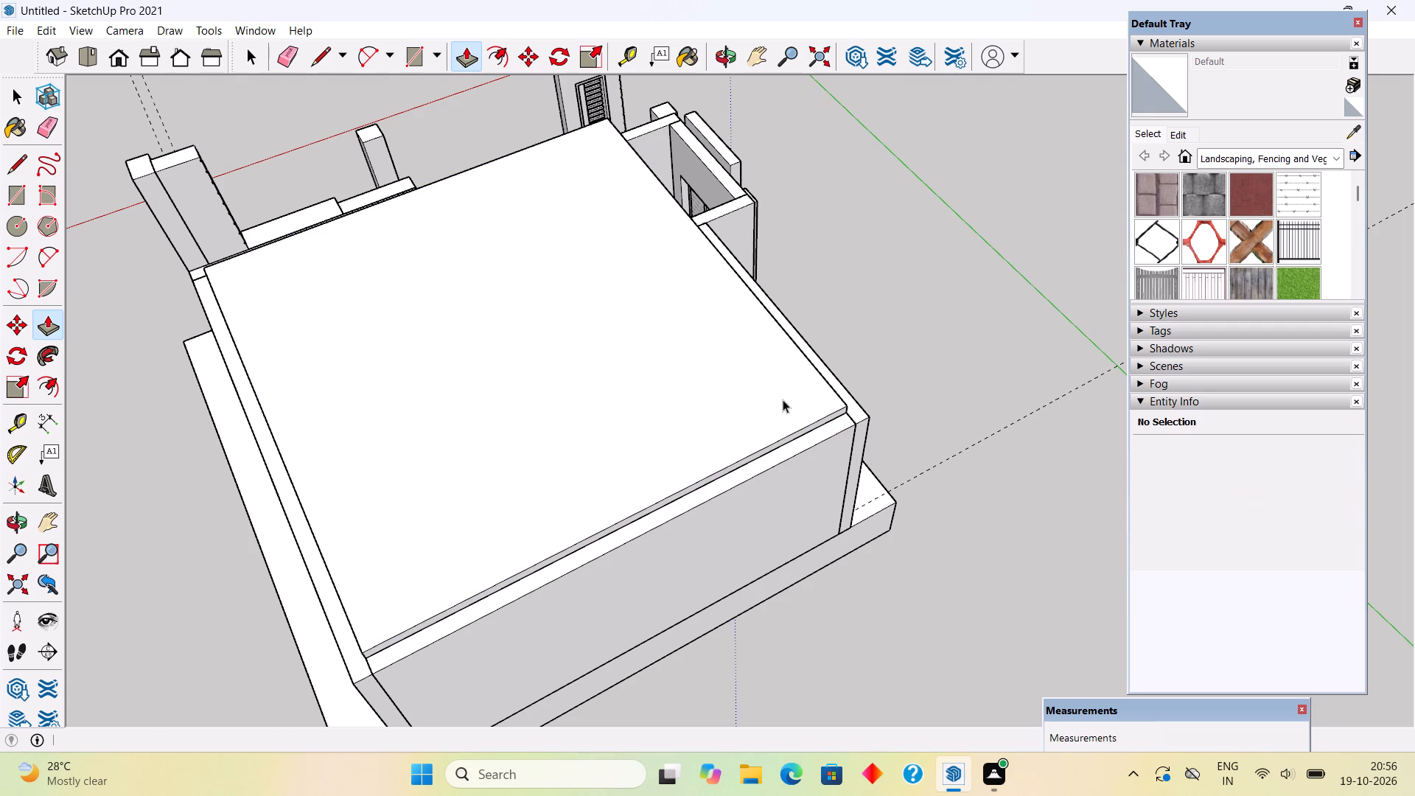
{"action": "triple_click", "coordinate": [783, 399]}
{"action": "right_click", "coordinate": [783, 399]}
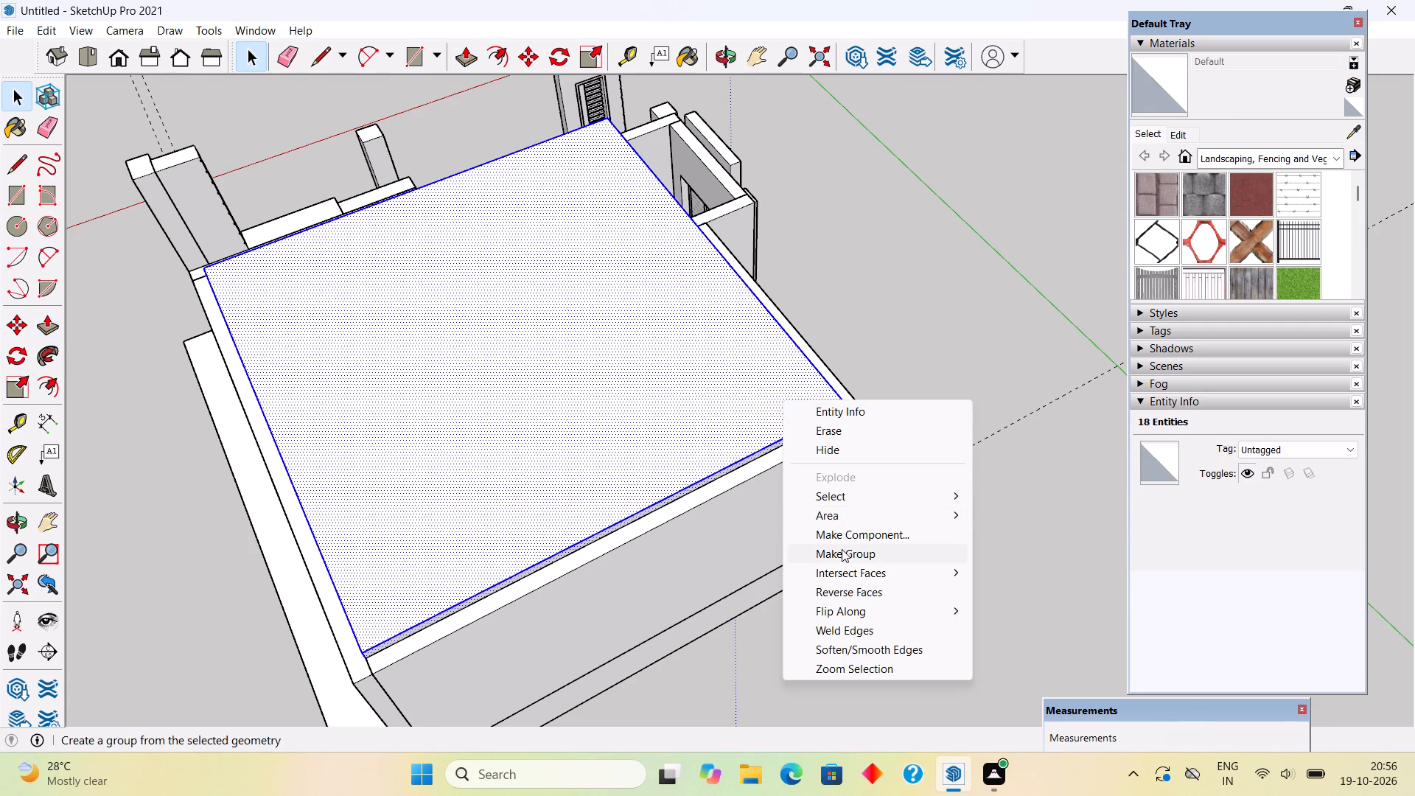
{"action": "left_click", "coordinate": [842, 549]}
{"action": "left_click", "coordinate": [951, 421]}
Examine the enclosed house and its roof slab from the side, the front and above.
{"action": "middle_click_drag", "start_coordinate": [926, 665], "coordinate": [352, 439]}
{"action": "middle_click_drag", "start_coordinate": [751, 430], "coordinate": [246, 374]}
{"action": "scroll", "coordinate": [604, 349], "scroll_direction": "up", "scroll_amount": 1}
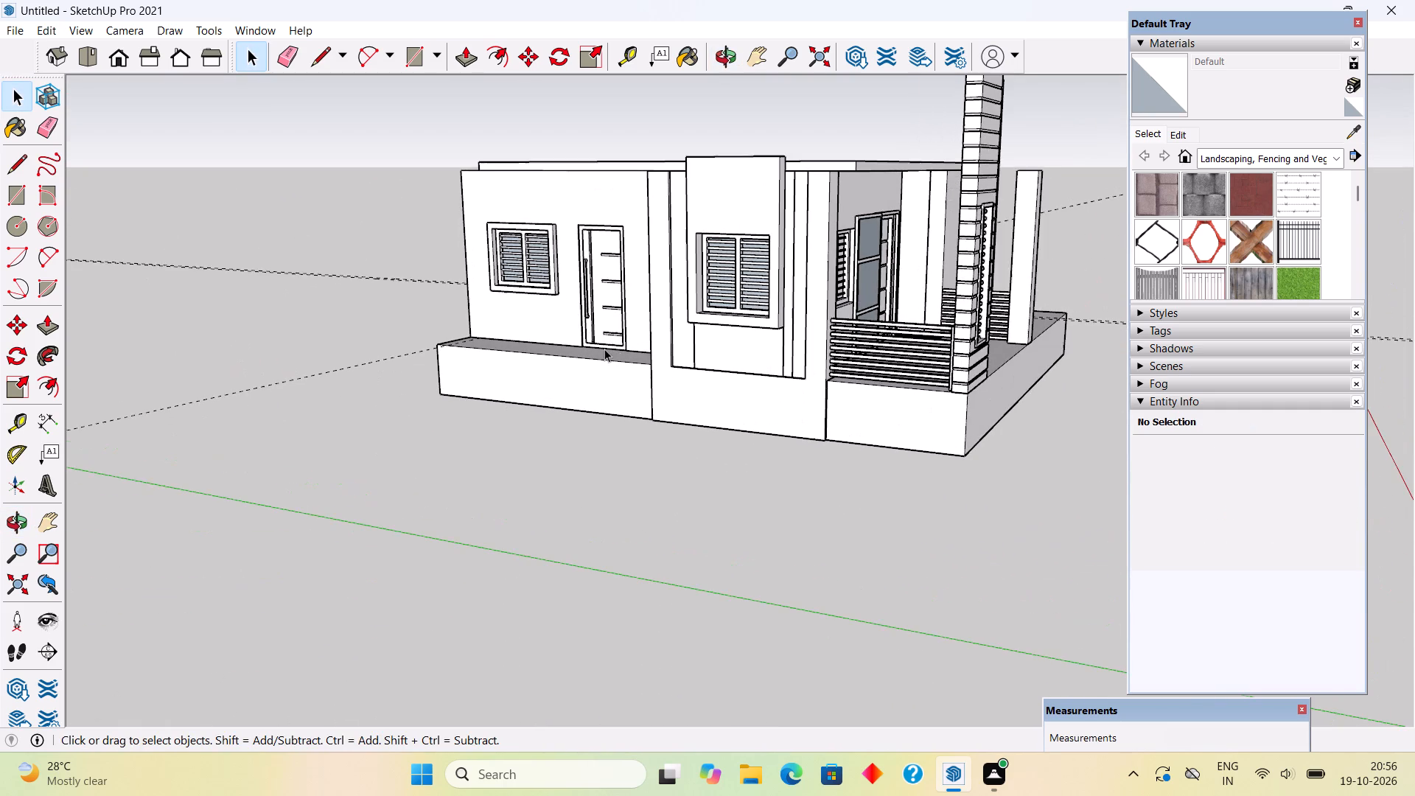
{"action": "middle_click_drag", "start_coordinate": [896, 394], "coordinate": [672, 399]}
{"action": "scroll", "coordinate": [672, 399], "scroll_direction": "down", "scroll_amount": 5}
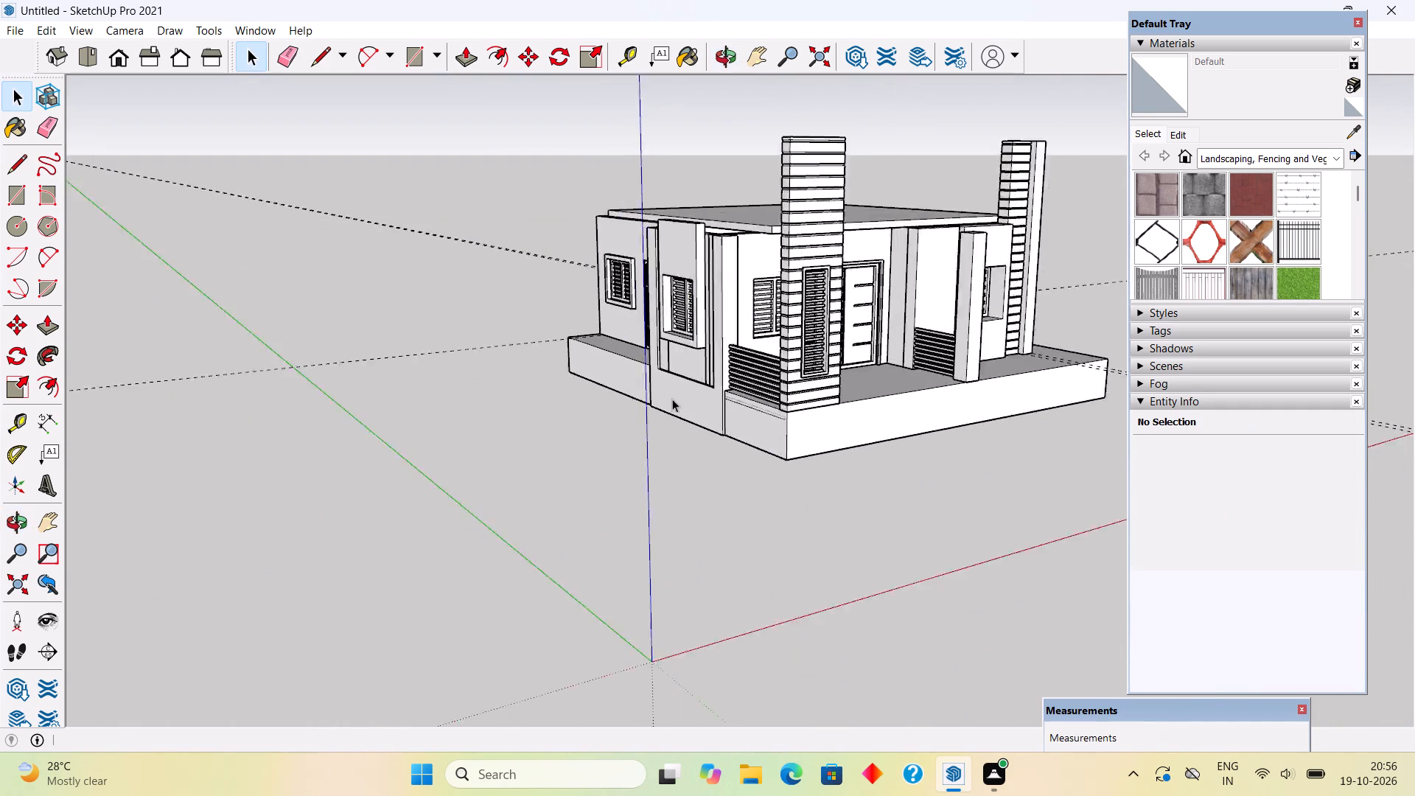
{"action": "scroll", "coordinate": [672, 399], "scroll_direction": "down", "scroll_amount": 3}
{"action": "middle_click_drag", "start_coordinate": [814, 369], "coordinate": [837, 569]}
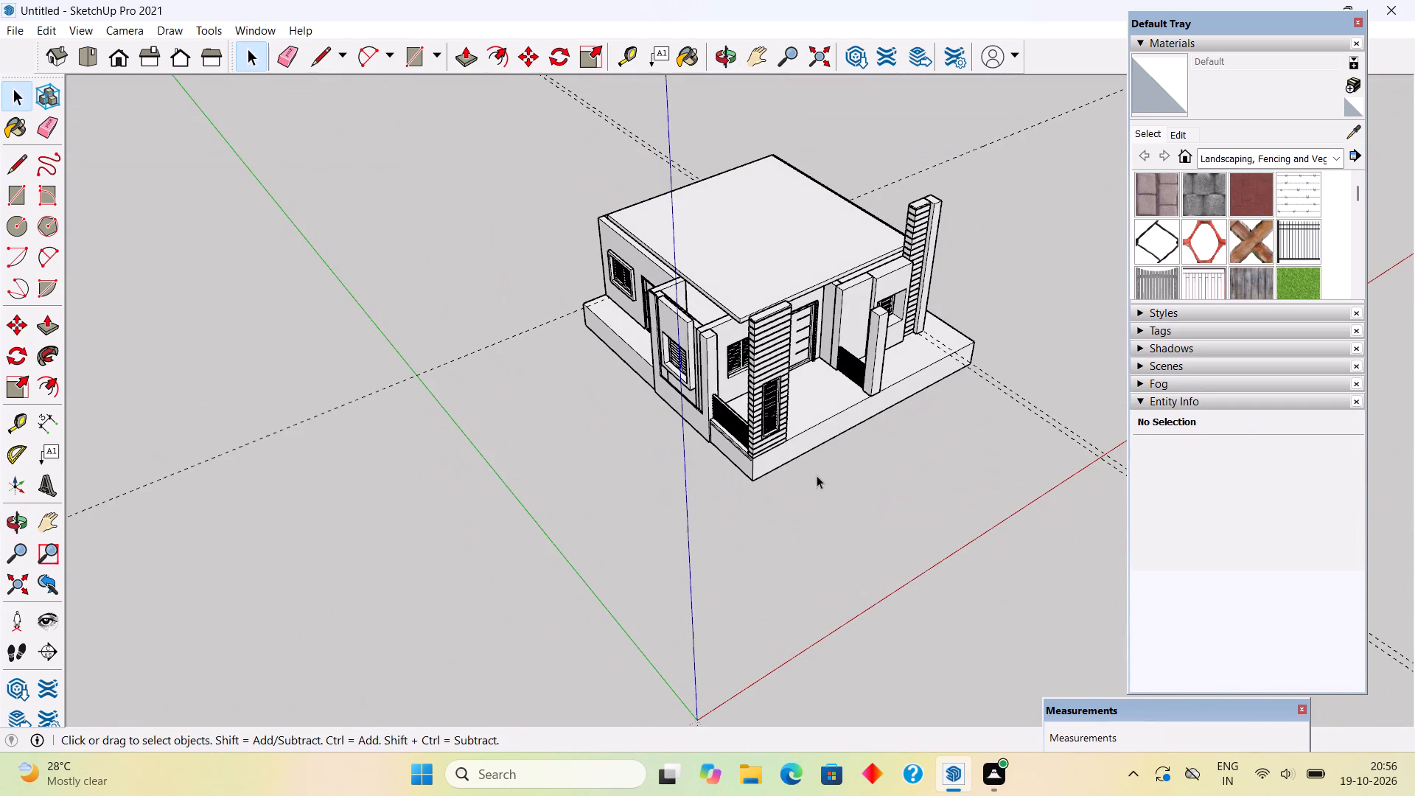
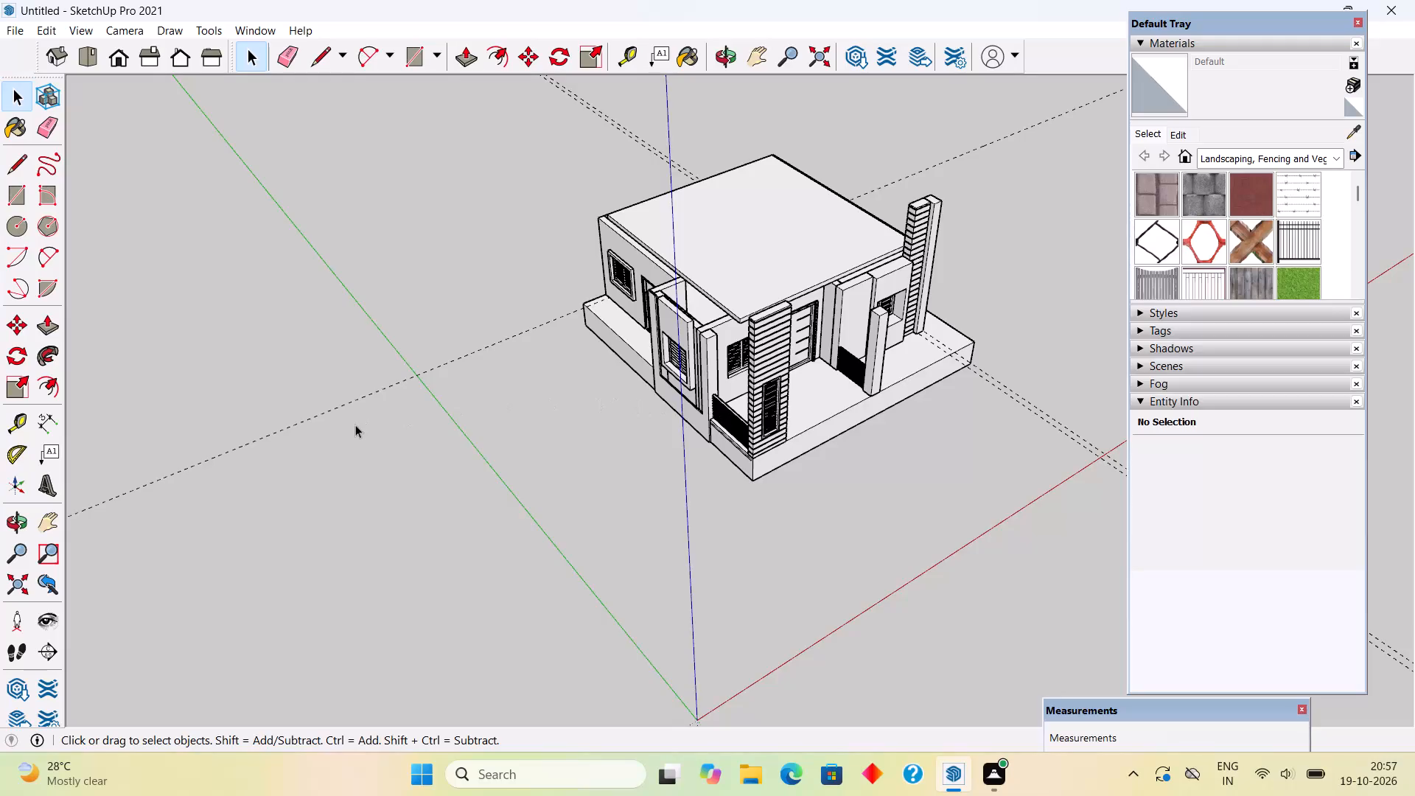
Examine the porch entrance wall and the front edge of the roof slab above it.
{"action": "scroll", "coordinate": [461, 414], "scroll_direction": "down", "scroll_amount": 5}
{"action": "scroll", "coordinate": [467, 414], "scroll_direction": "up", "scroll_amount": 6}
{"action": "scroll", "coordinate": [692, 399], "scroll_direction": "up", "scroll_amount": 6}
{"action": "middle_click_drag", "start_coordinate": [744, 365], "coordinate": [712, 238]}
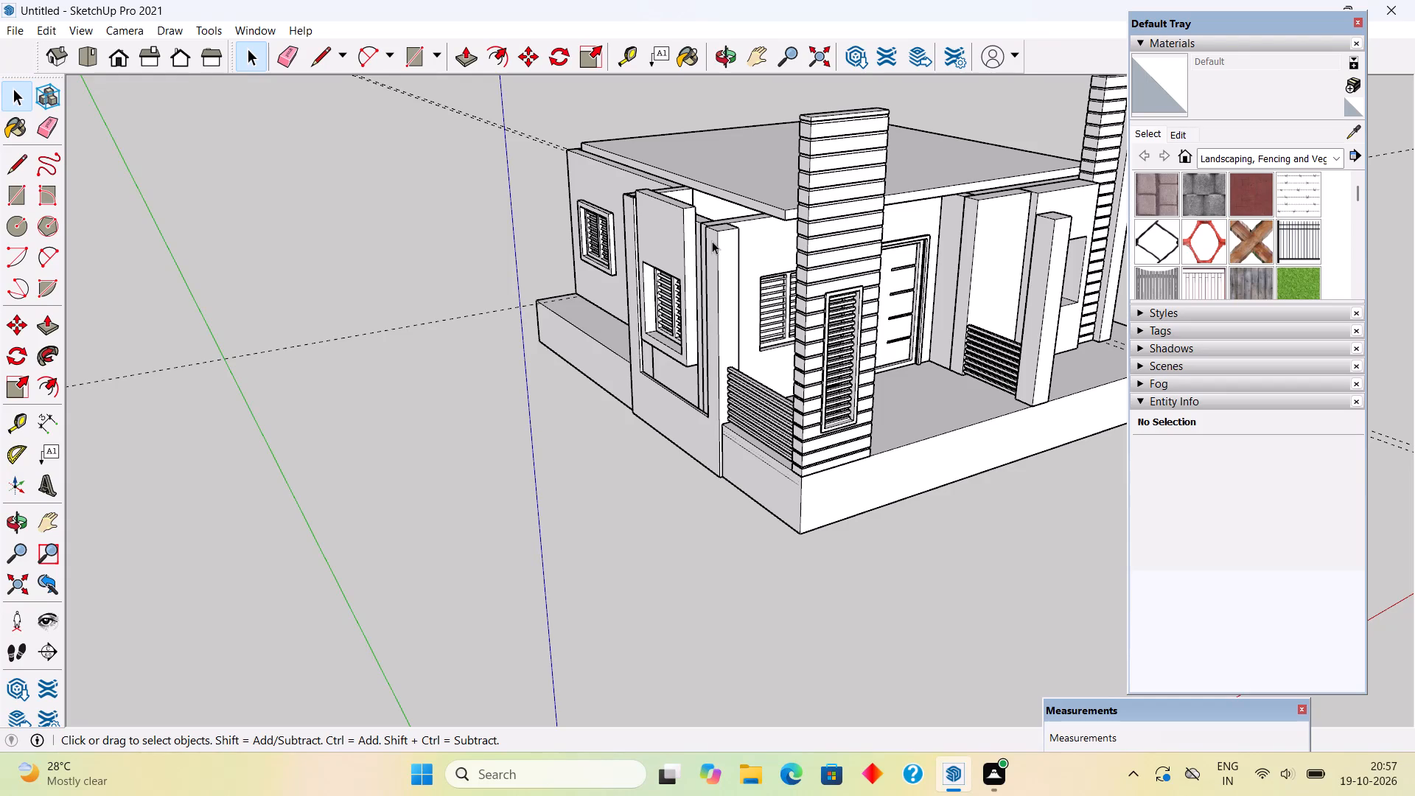
{"action": "middle_click_drag", "start_coordinate": [968, 321], "coordinate": [911, 242]}
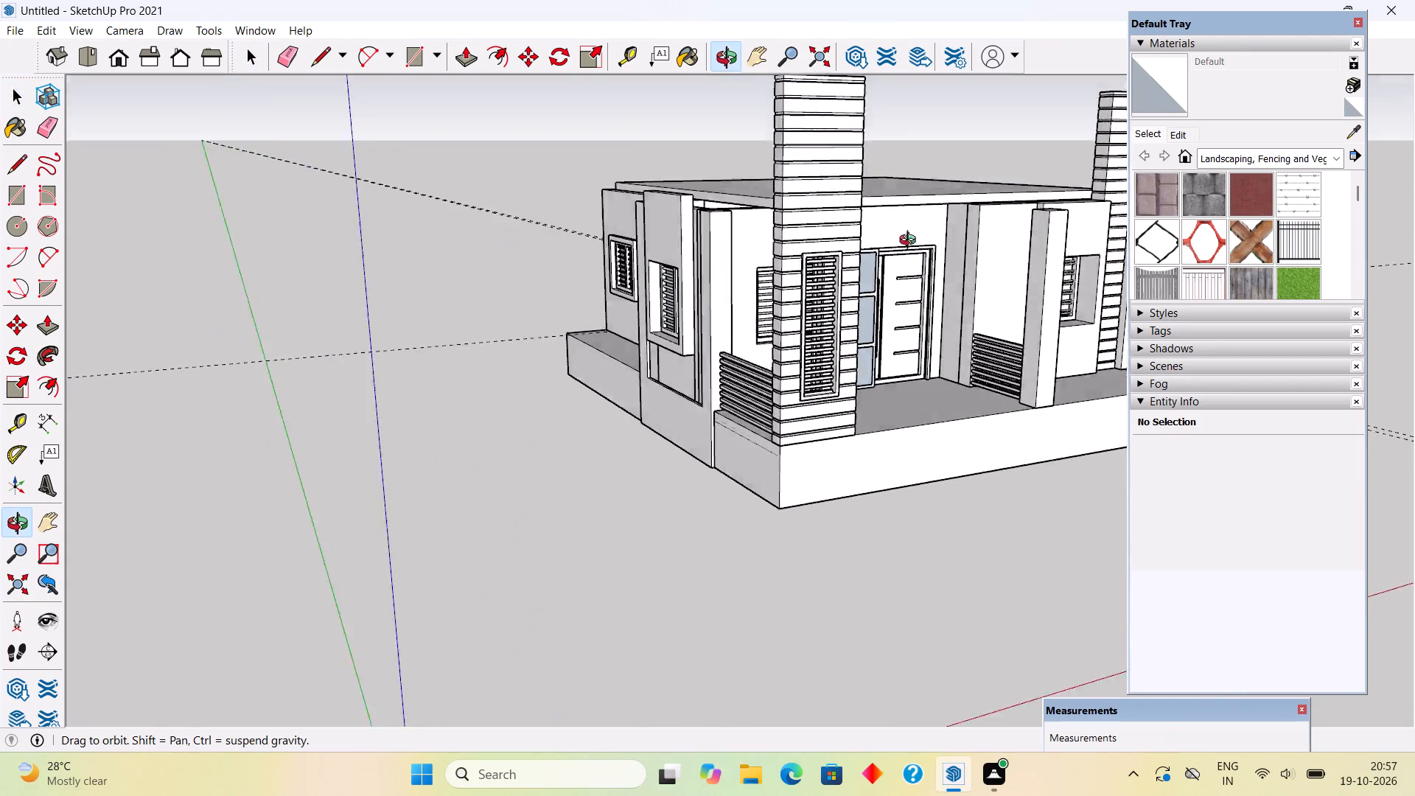
{"action": "middle_click_drag", "start_coordinate": [911, 242], "coordinate": [640, 237]}
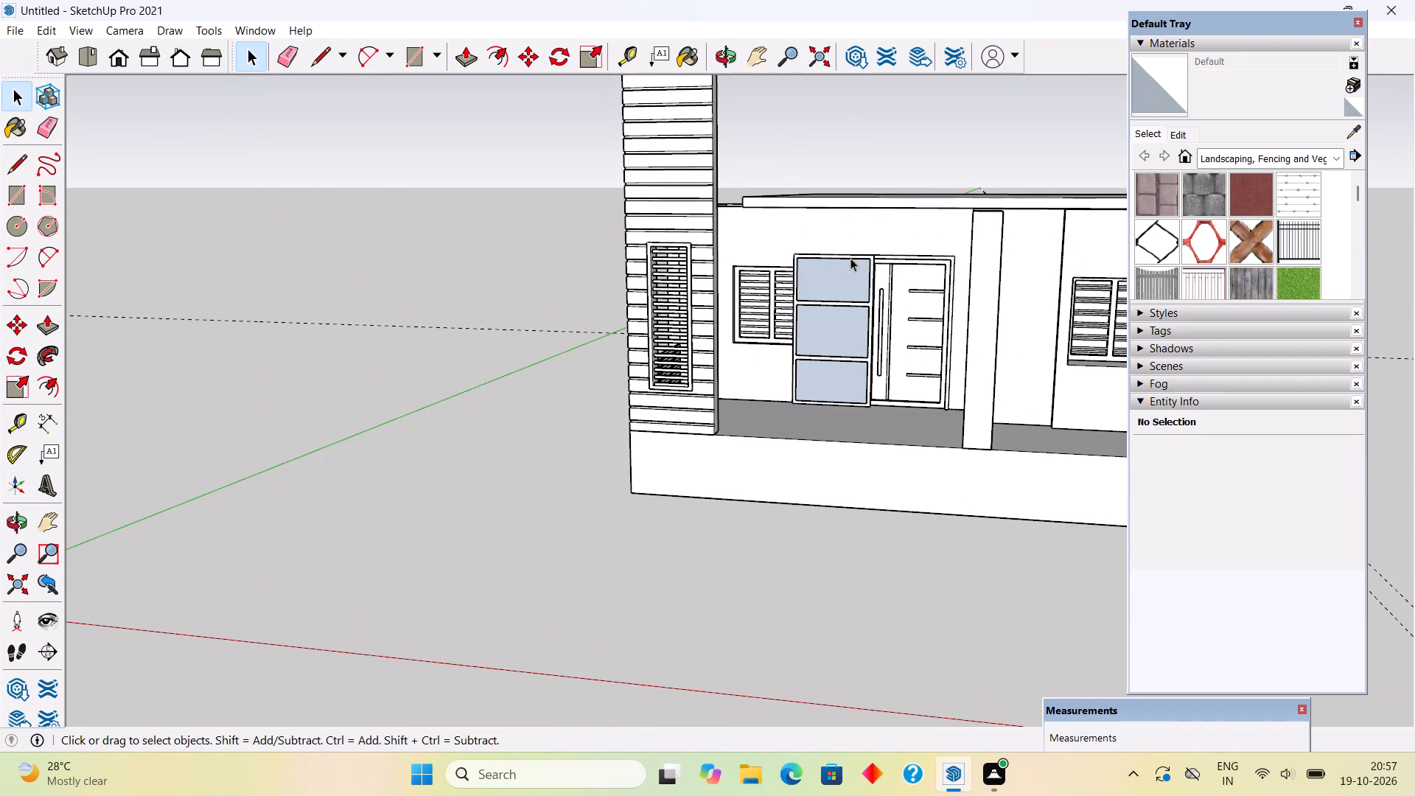
{"action": "middle_click_drag", "start_coordinate": [850, 258], "coordinate": [866, 184]}
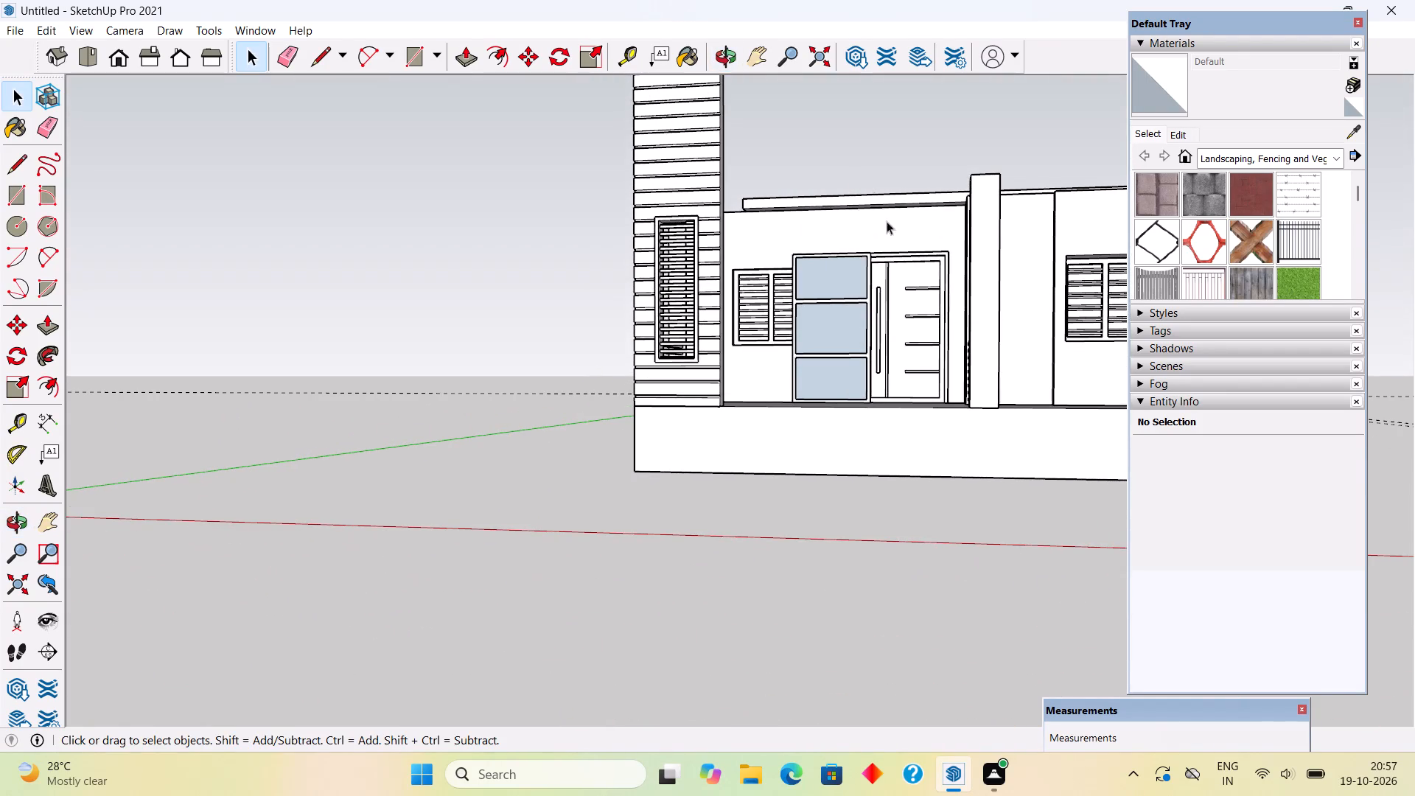
{"action": "scroll", "coordinate": [886, 226], "scroll_direction": "up", "scroll_amount": 6}
{"action": "middle_click_drag", "start_coordinate": [925, 228], "coordinate": [1021, 280]}
{"action": "scroll", "coordinate": [978, 240], "scroll_direction": "up", "scroll_amount": 5}
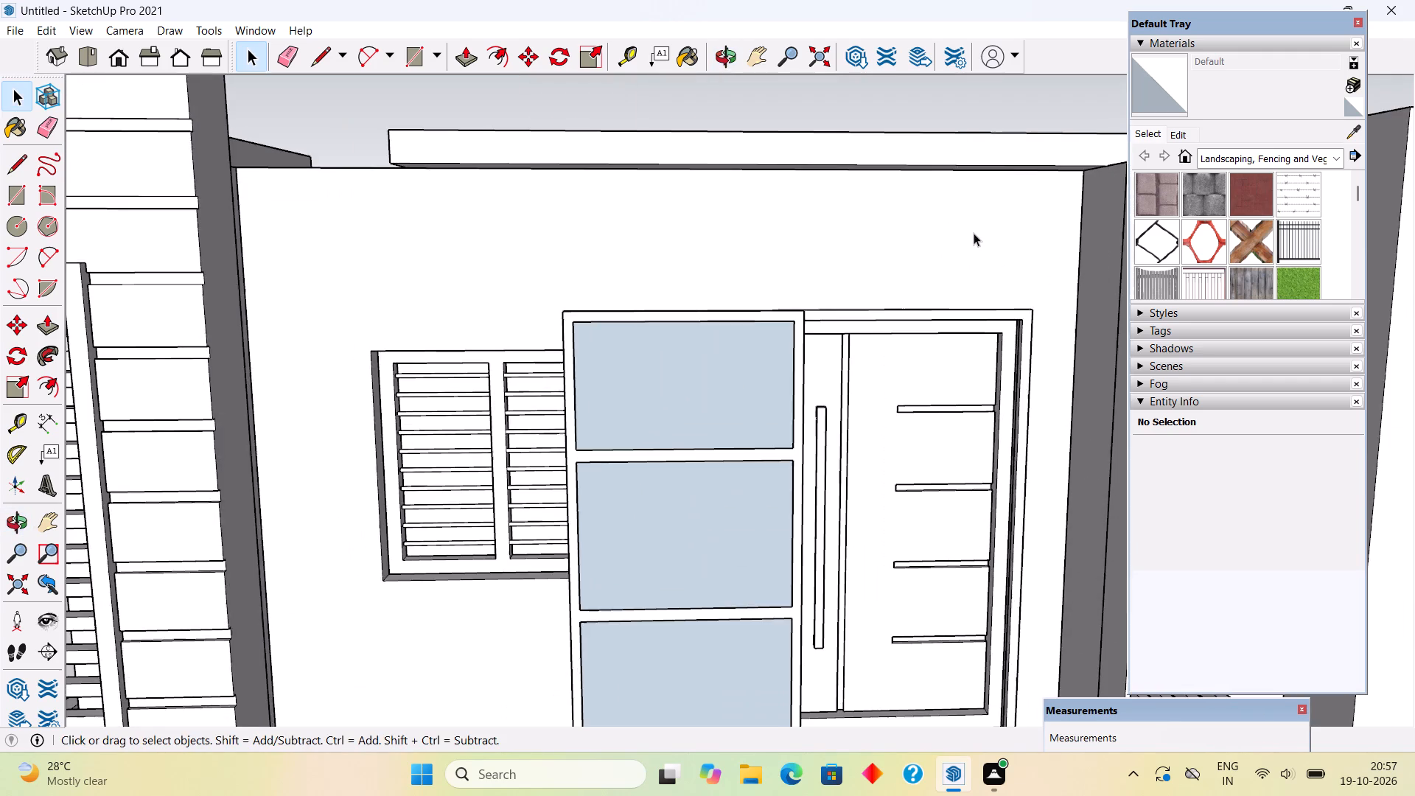
{"action": "middle_click_drag", "start_coordinate": [948, 194], "coordinate": [932, 127]}
{"action": "scroll", "coordinate": [891, 167], "scroll_direction": "up", "scroll_amount": 3}
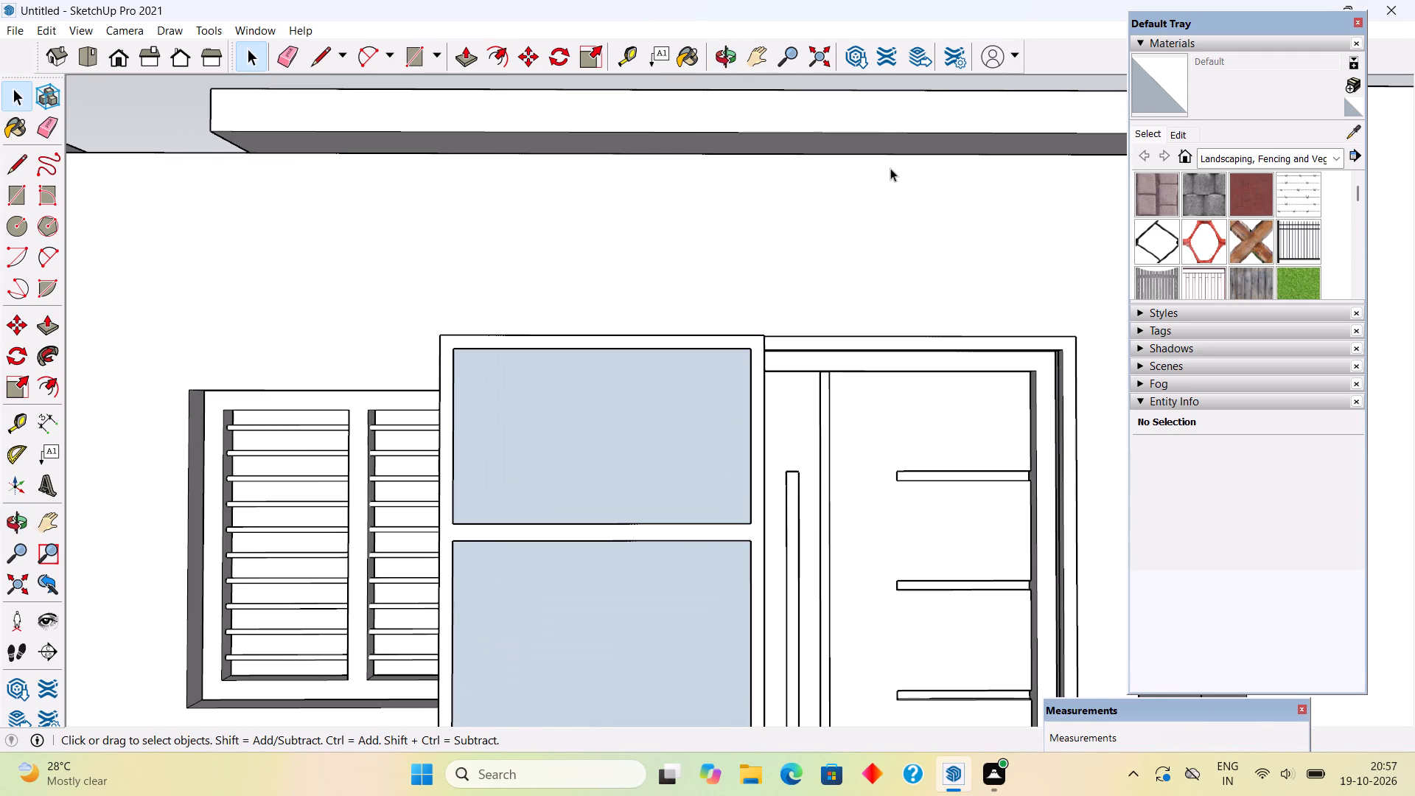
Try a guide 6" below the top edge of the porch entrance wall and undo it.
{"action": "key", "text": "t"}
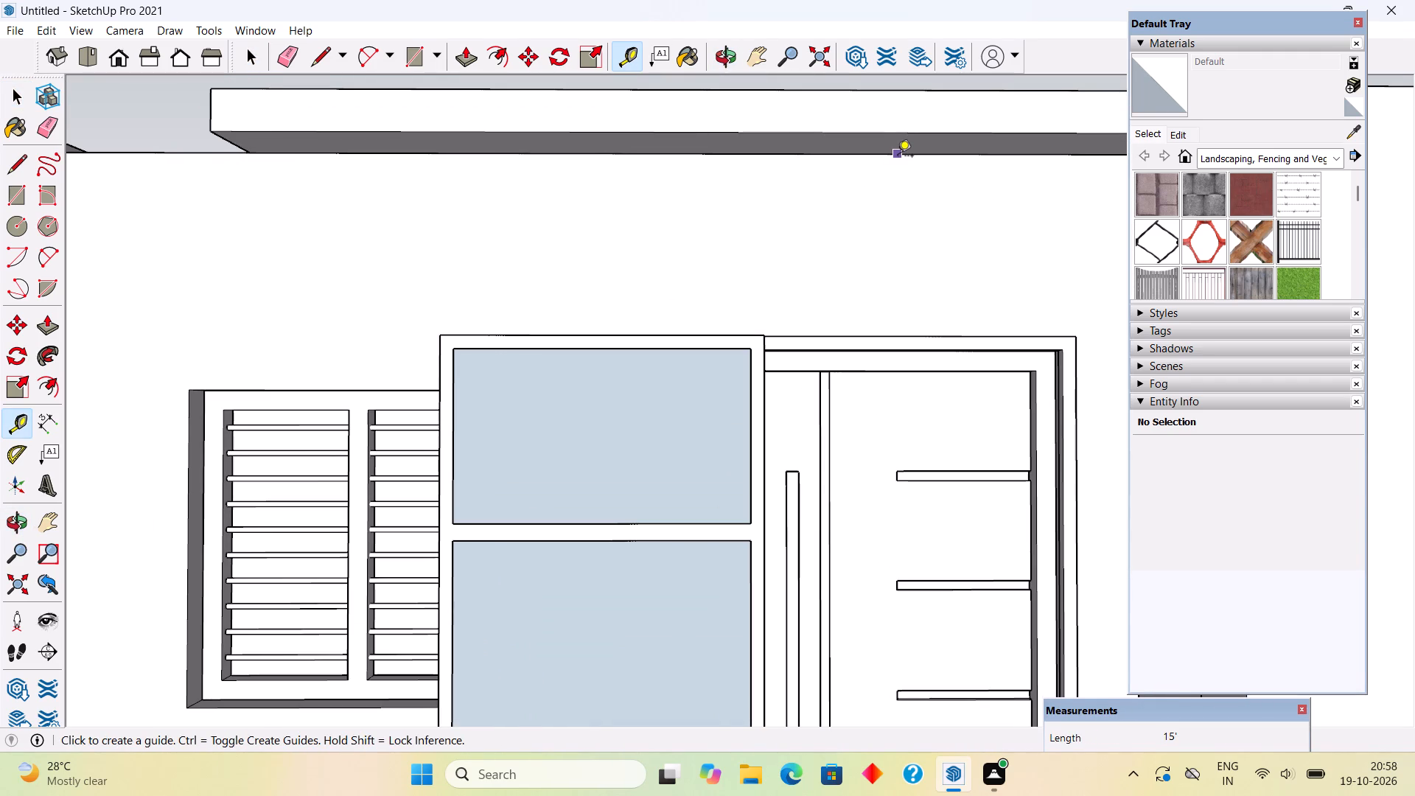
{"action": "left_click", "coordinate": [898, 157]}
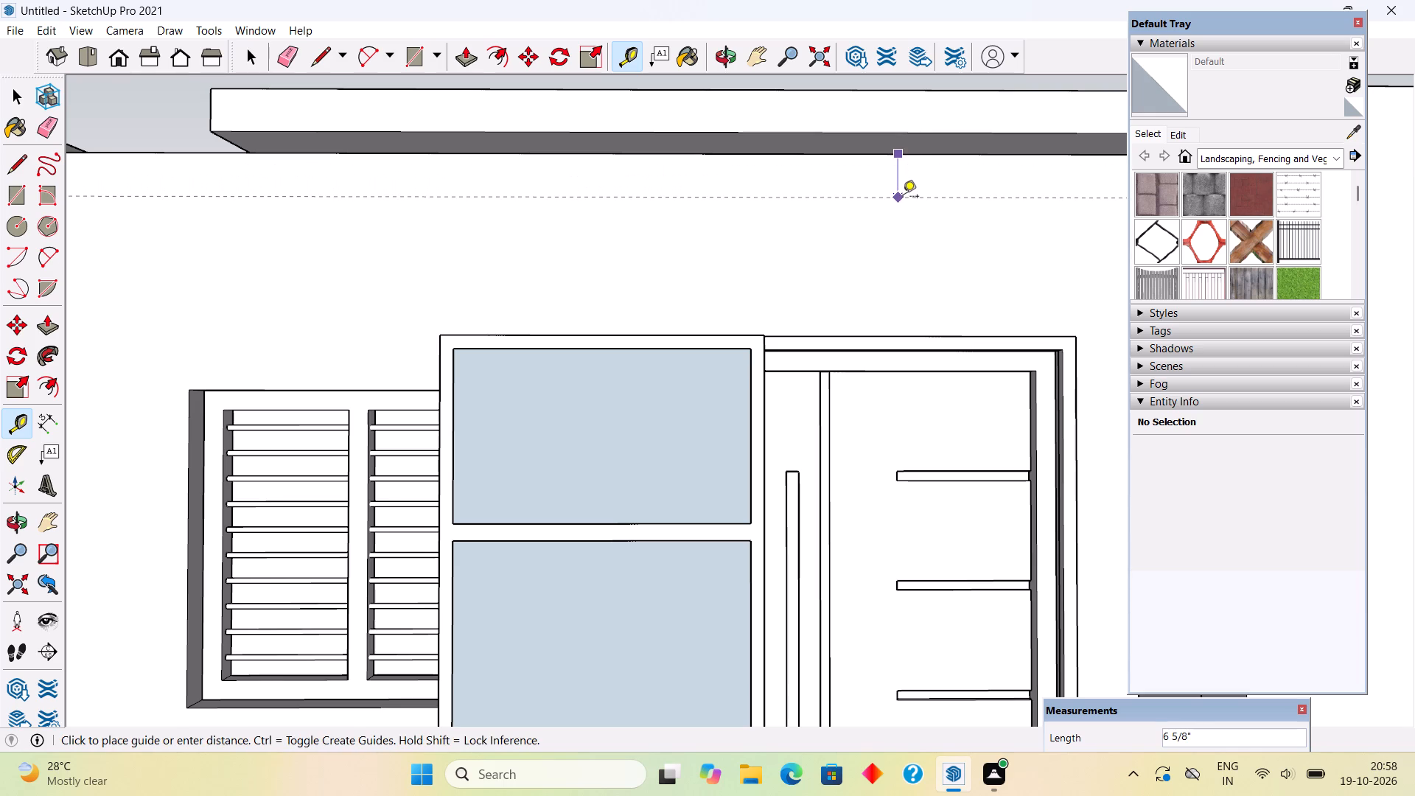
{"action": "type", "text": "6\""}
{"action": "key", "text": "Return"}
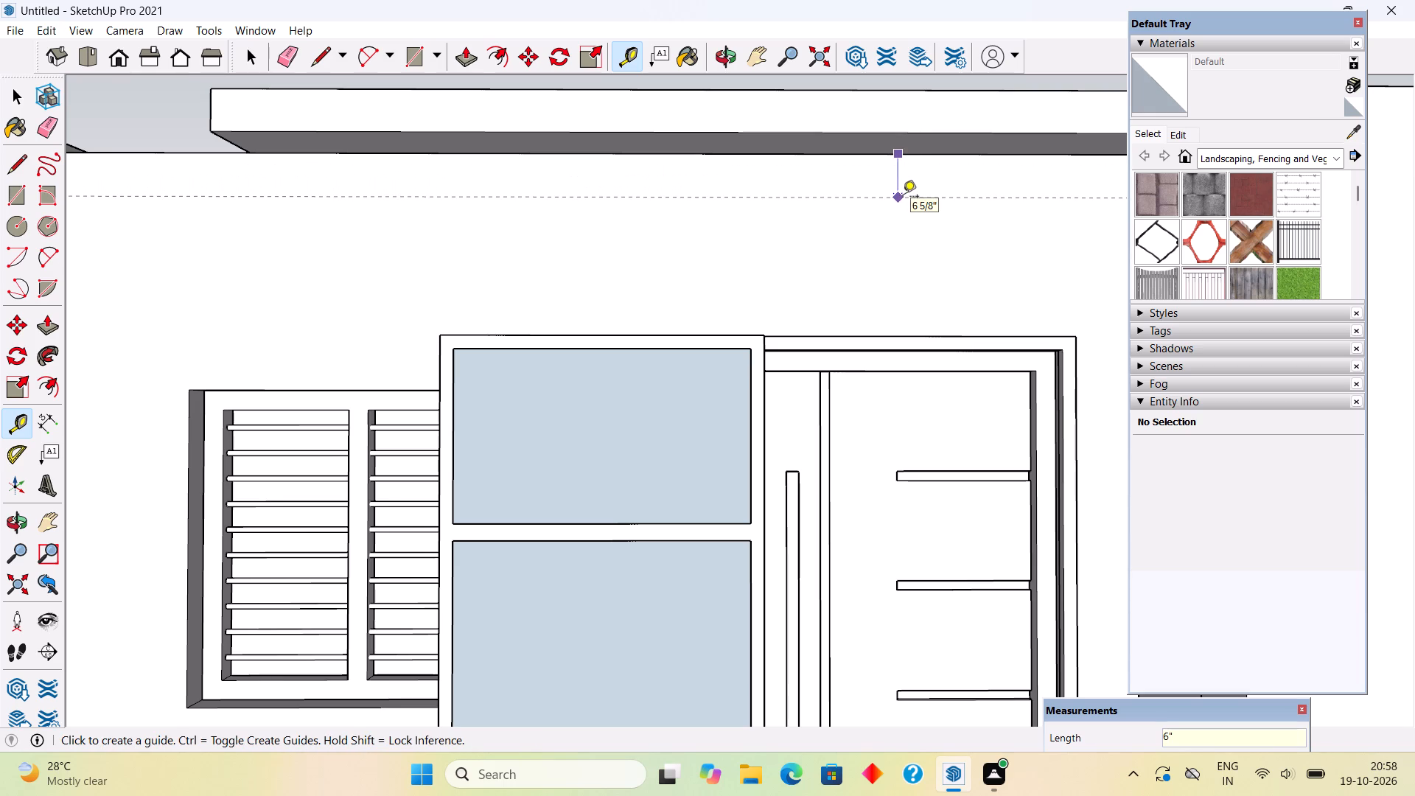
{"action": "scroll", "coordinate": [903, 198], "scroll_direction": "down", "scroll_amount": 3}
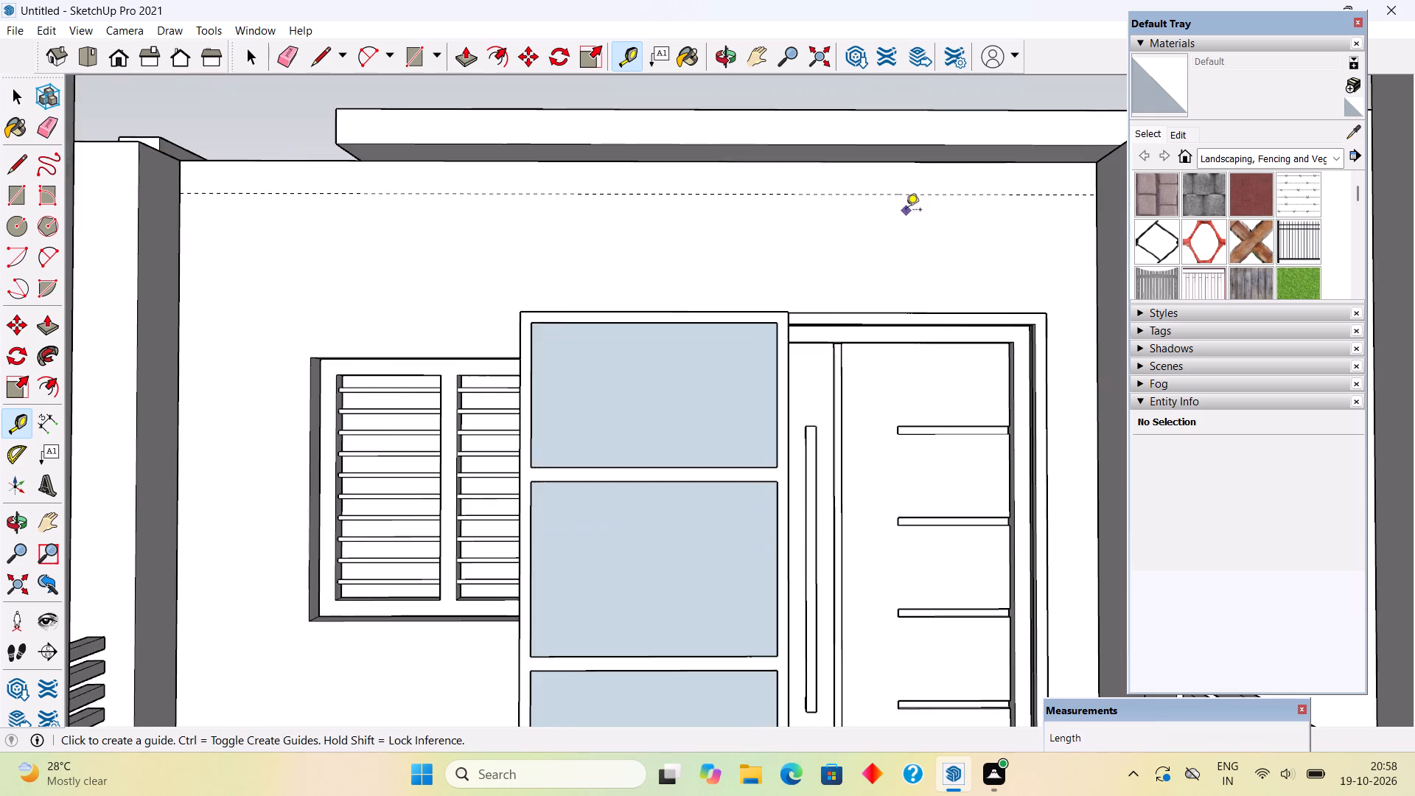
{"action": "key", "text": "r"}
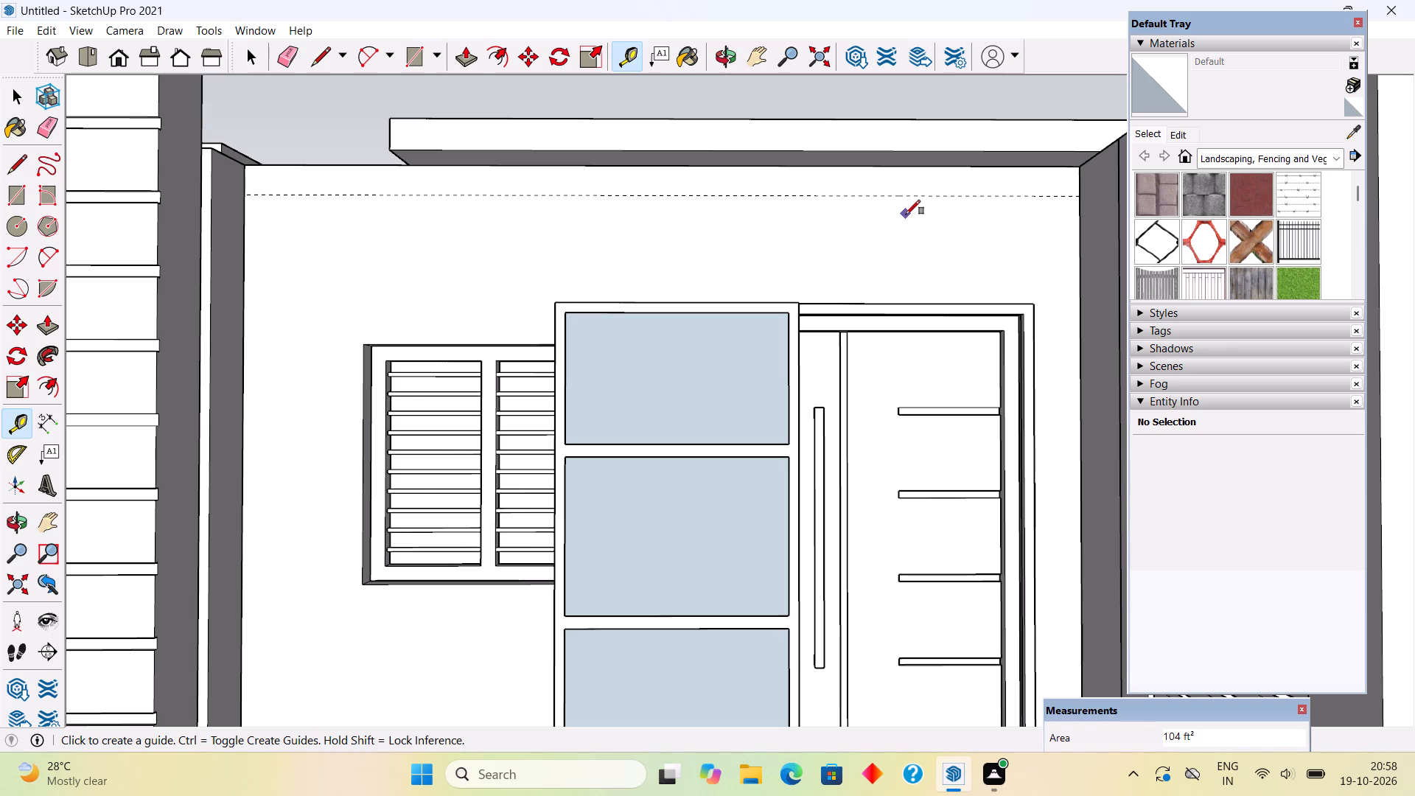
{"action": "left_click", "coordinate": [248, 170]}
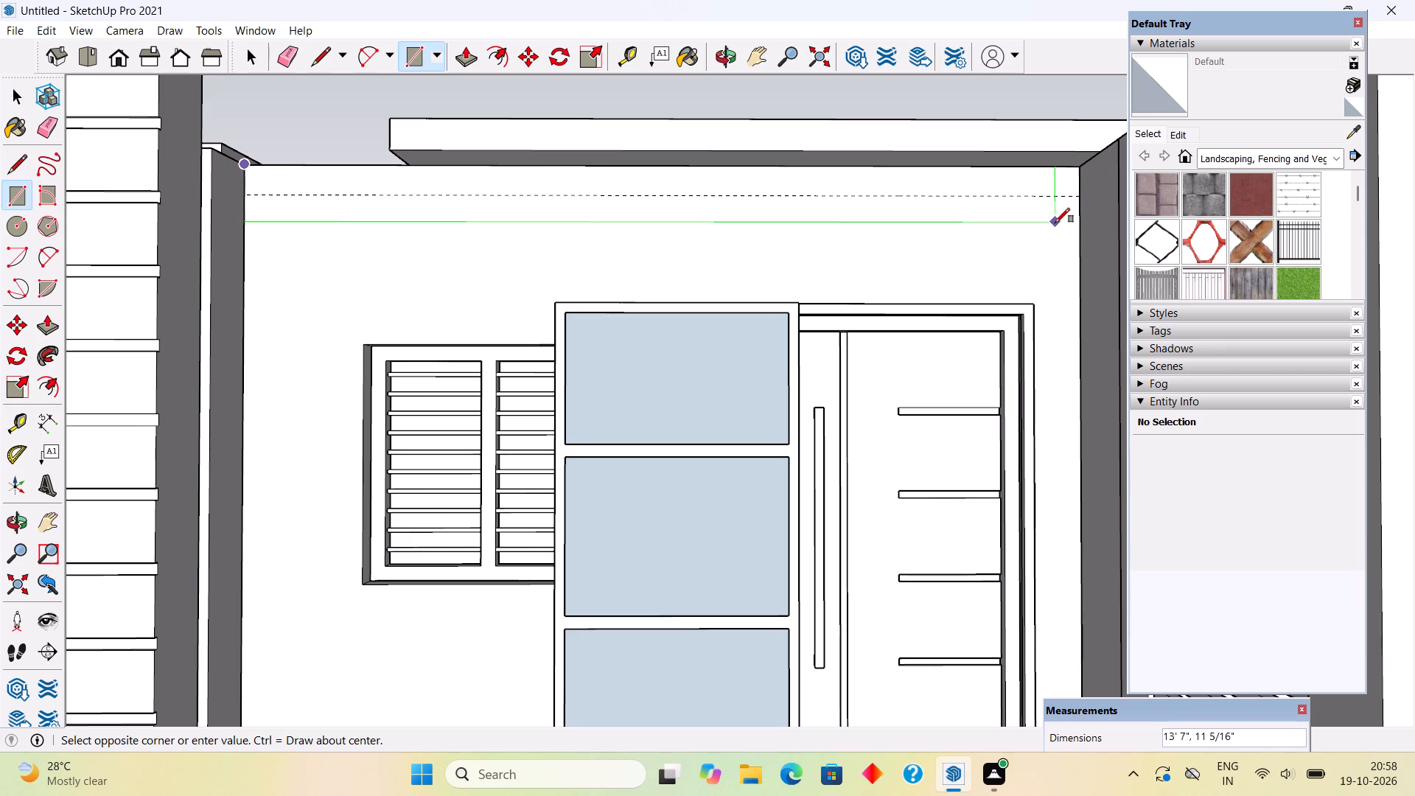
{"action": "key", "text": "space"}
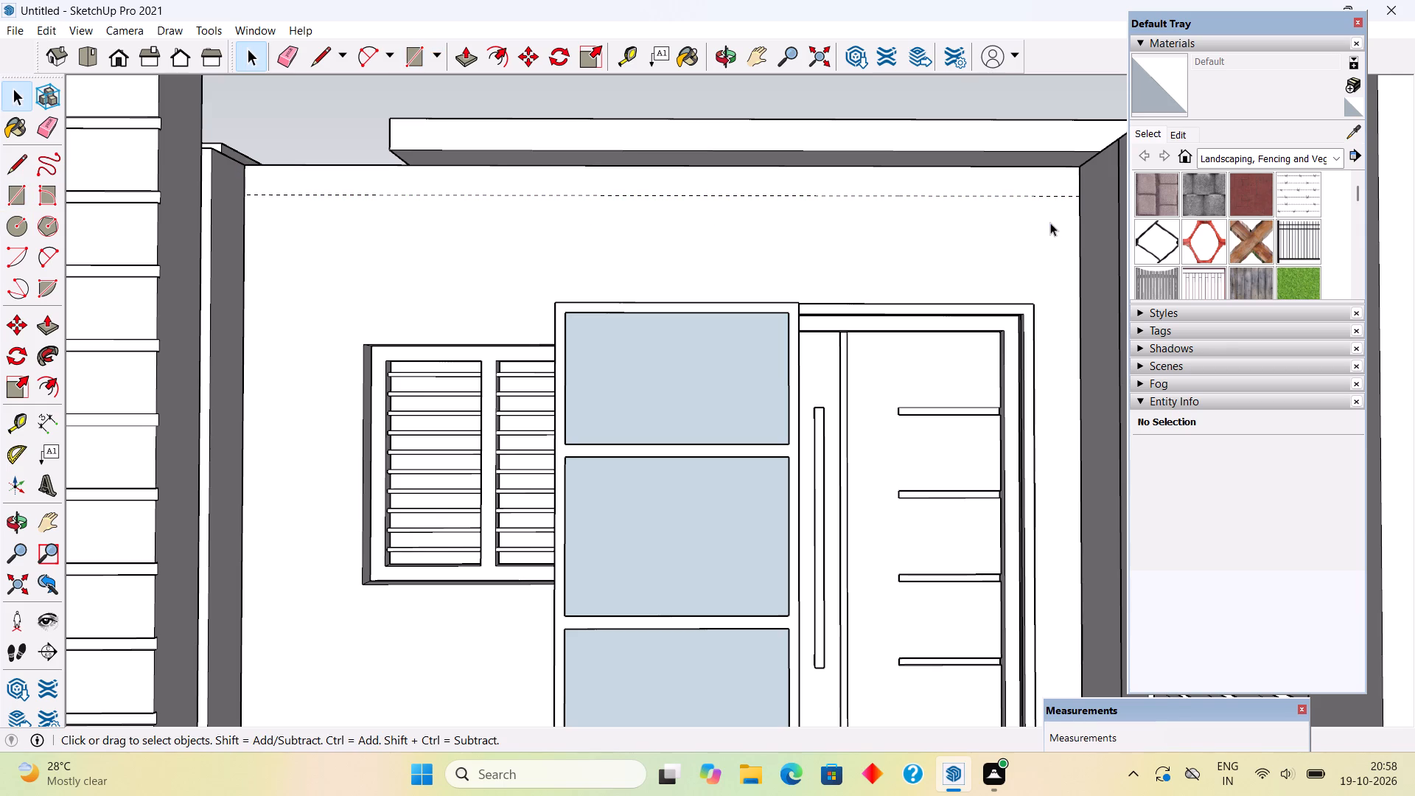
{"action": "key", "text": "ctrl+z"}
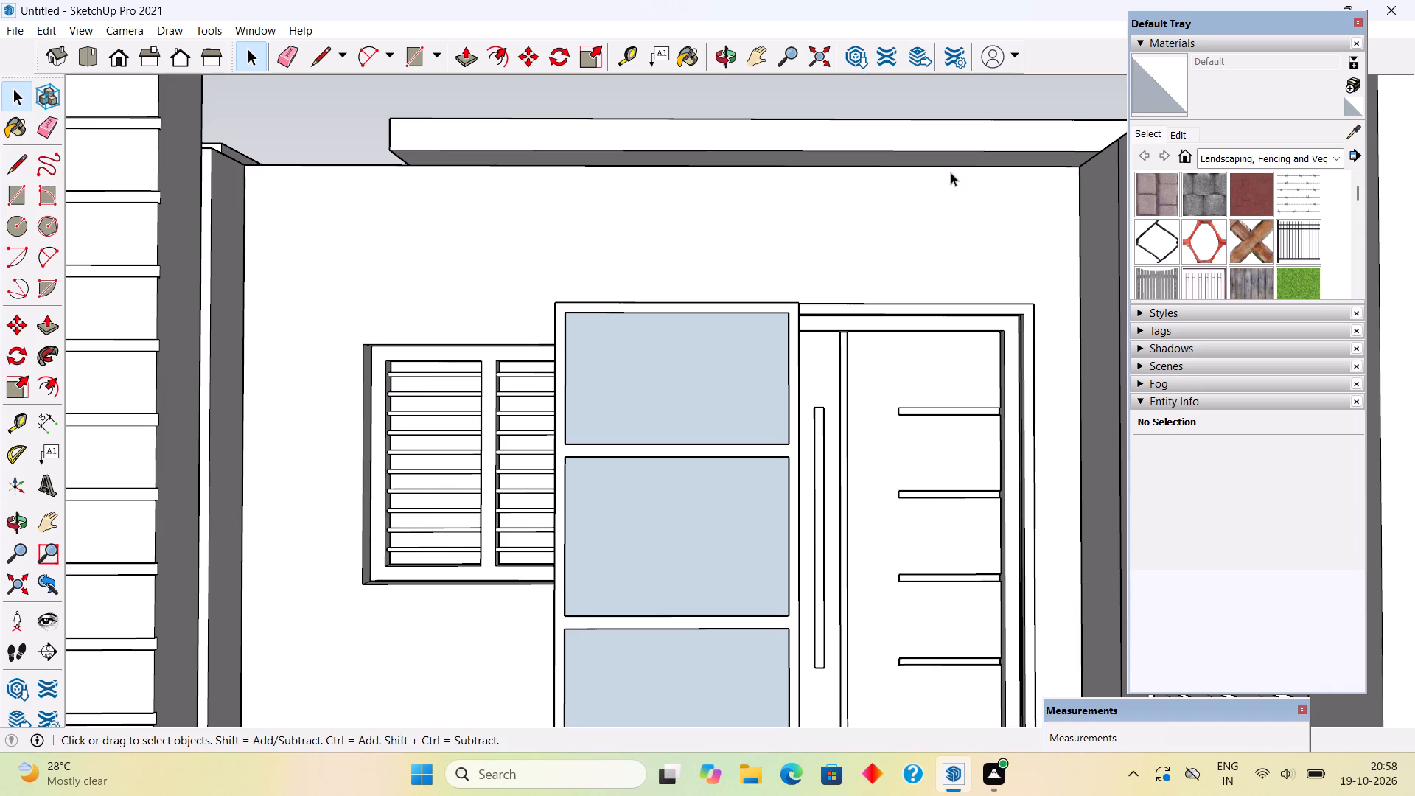
Place a guide 2" below the porch entrance wall's top edge and another 6" below that guide.
{"action": "key", "text": "t"}
{"action": "left_click", "coordinate": [898, 171]}
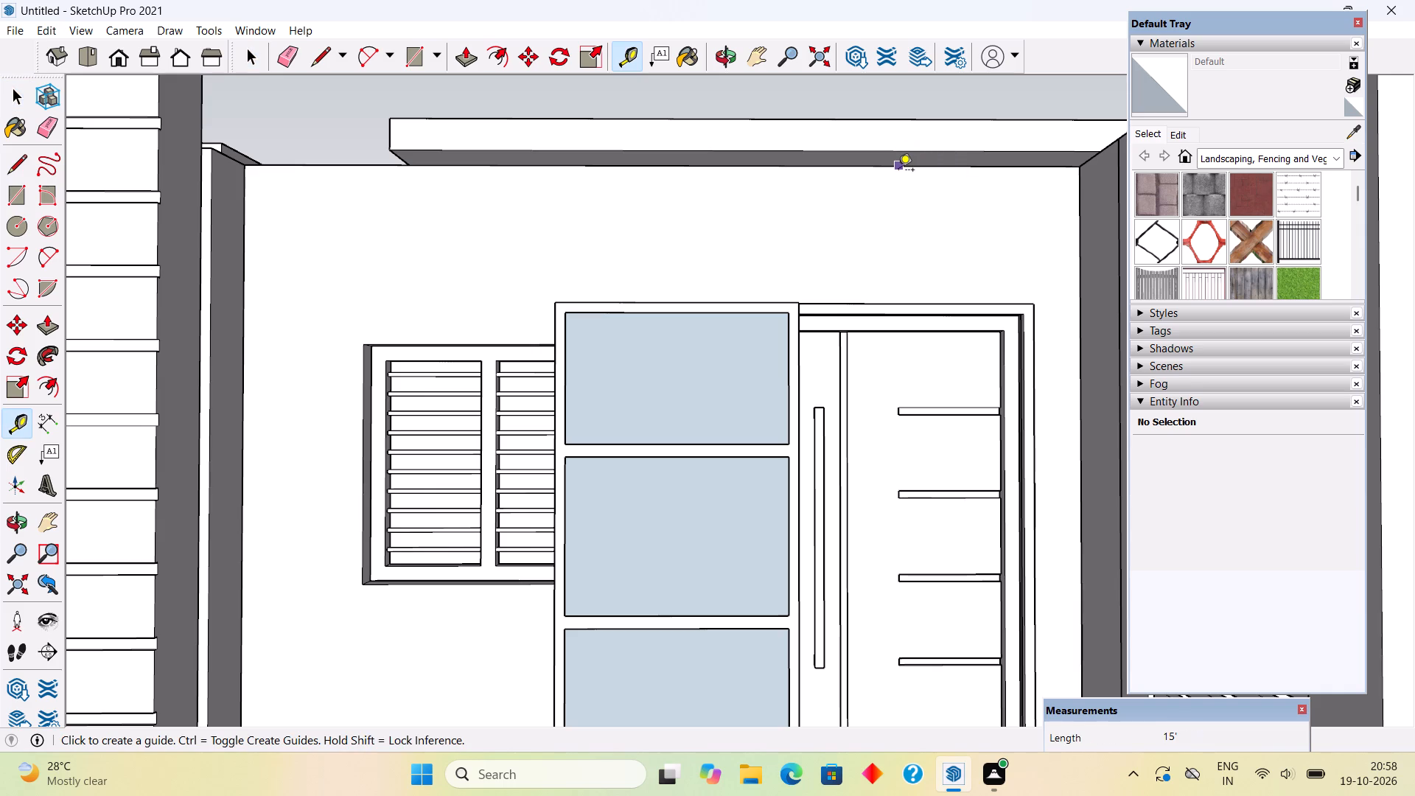
{"action": "type", "text": "2\""}
{"action": "key", "text": "Return"}
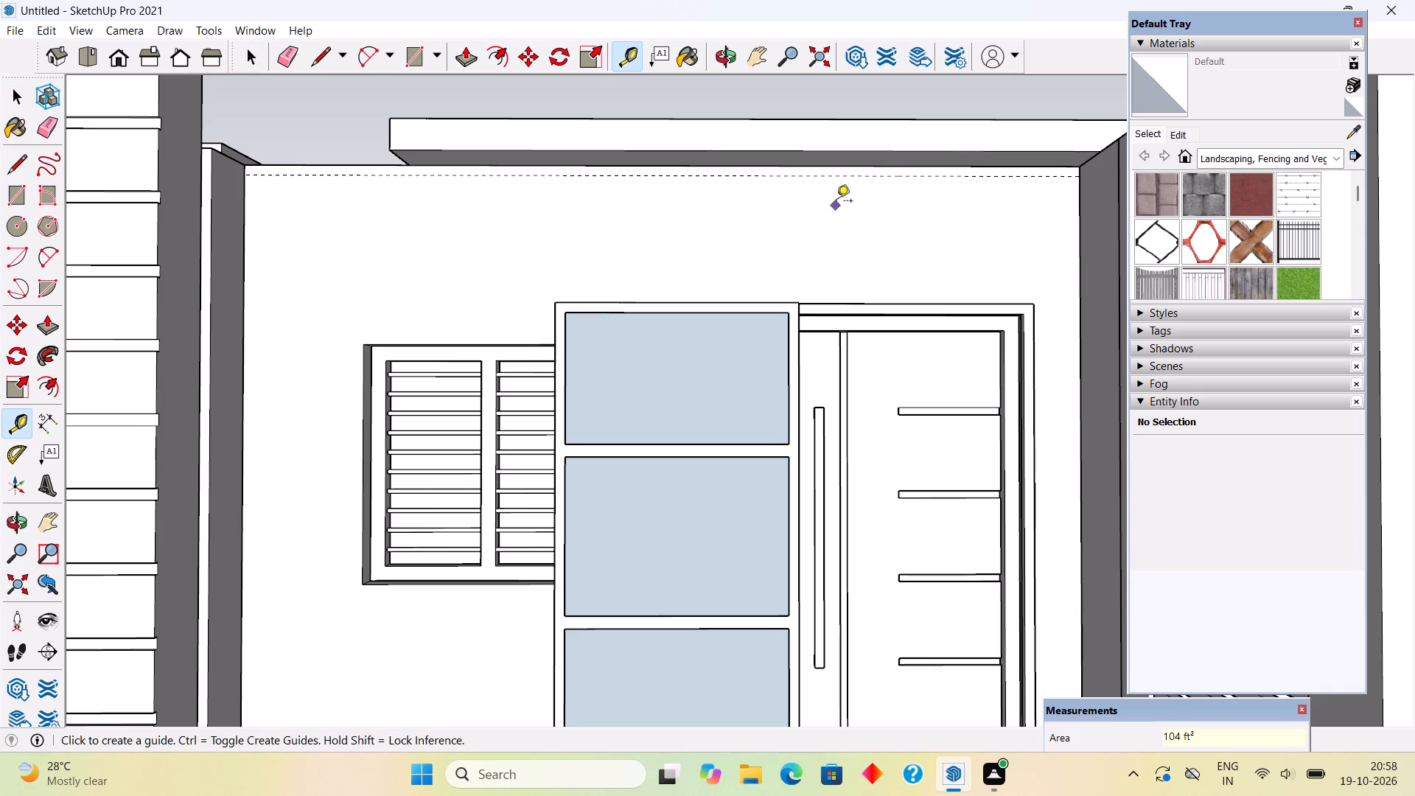
{"action": "left_click", "coordinate": [848, 181]}
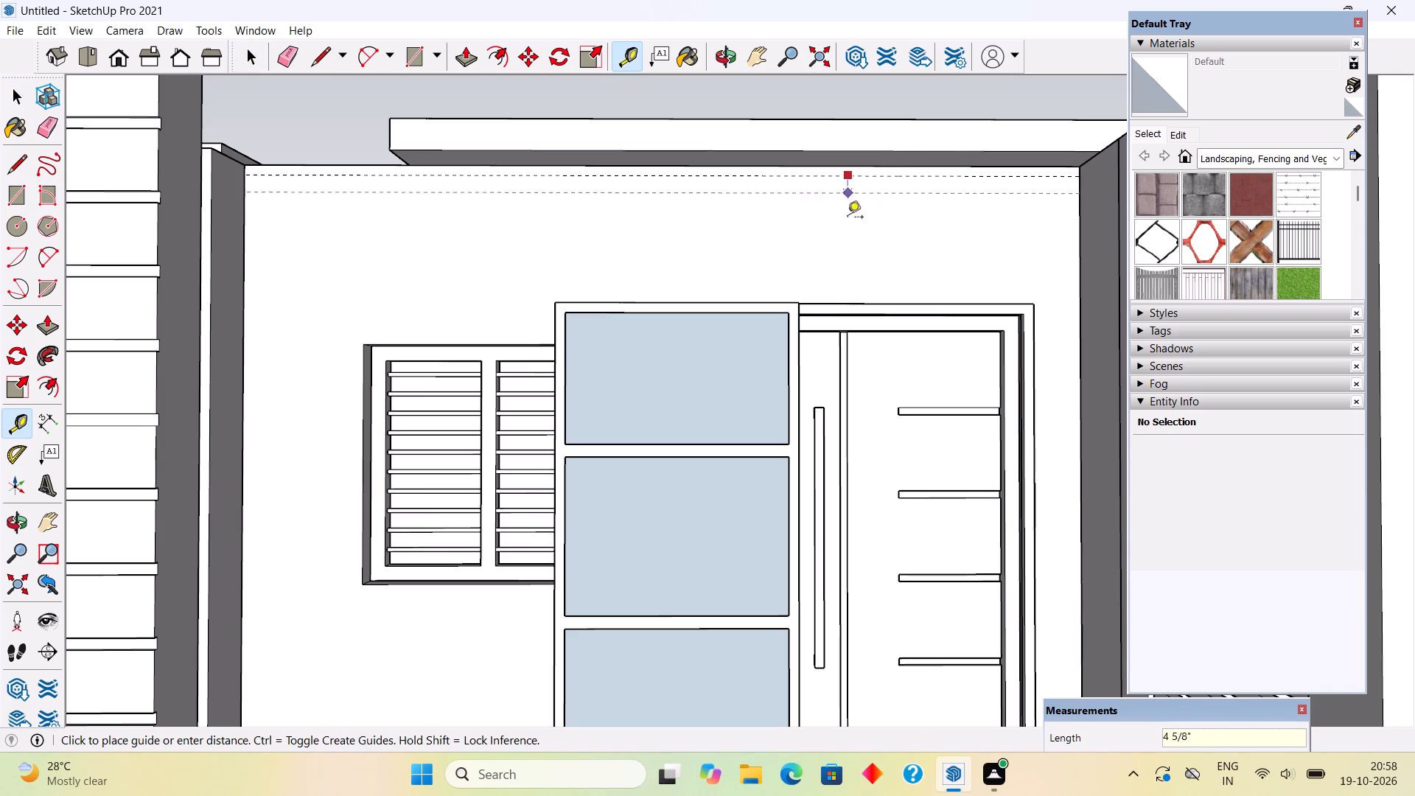
{"action": "type", "text": "6\""}
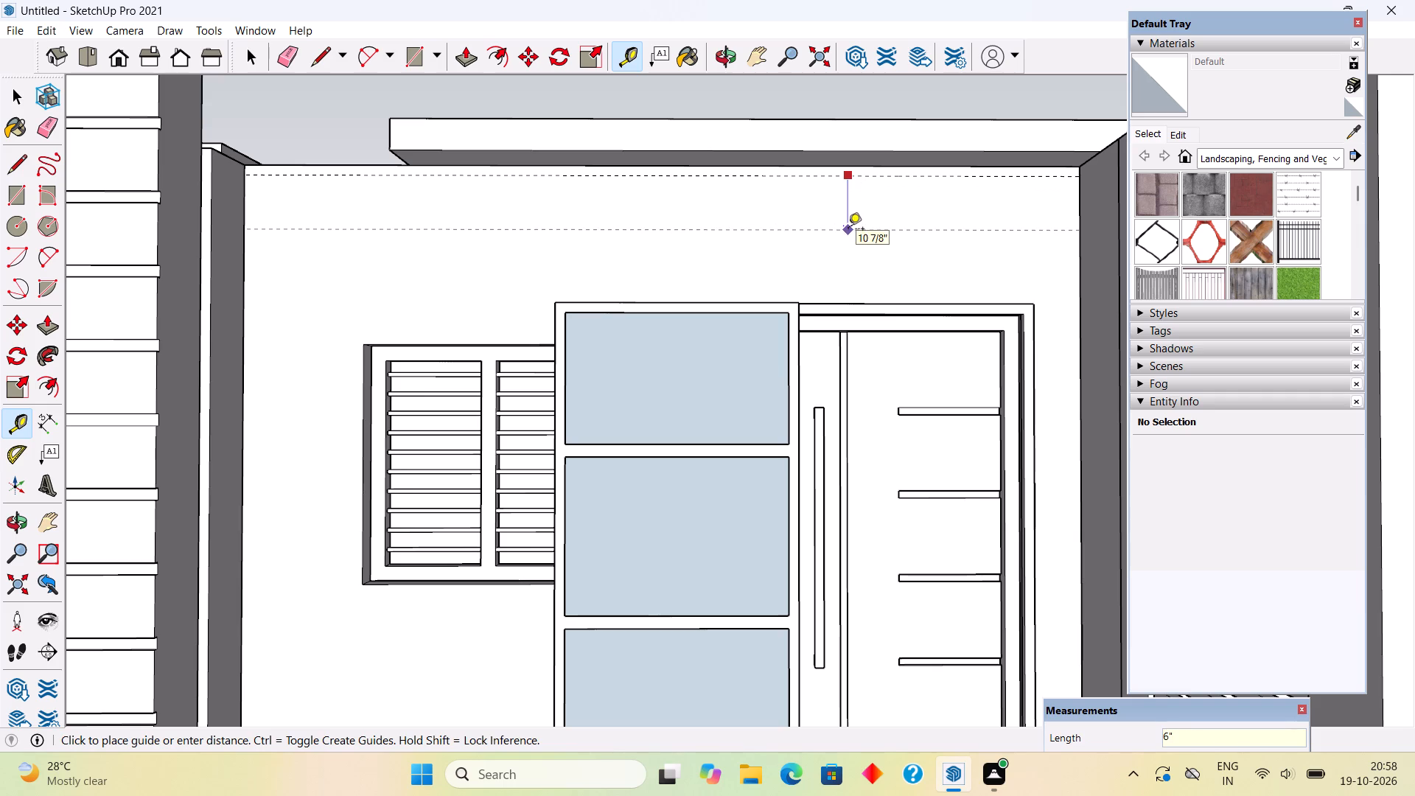
{"action": "key", "text": "Return"}
Draw a 14' by 6" rectangle between the two guides across the full width of the porch entrance wall.
{"action": "key", "text": "r"}
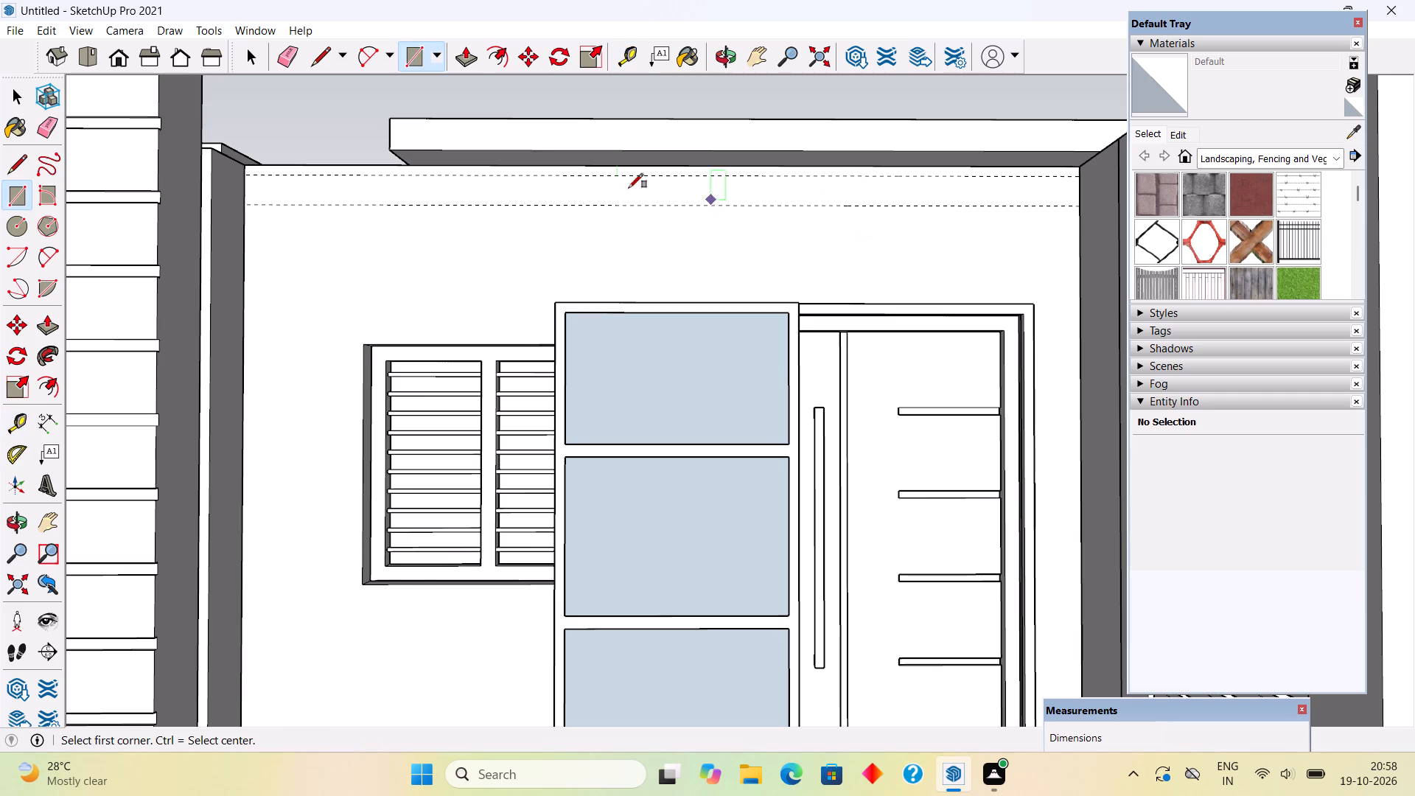
{"action": "left_click", "coordinate": [246, 175]}
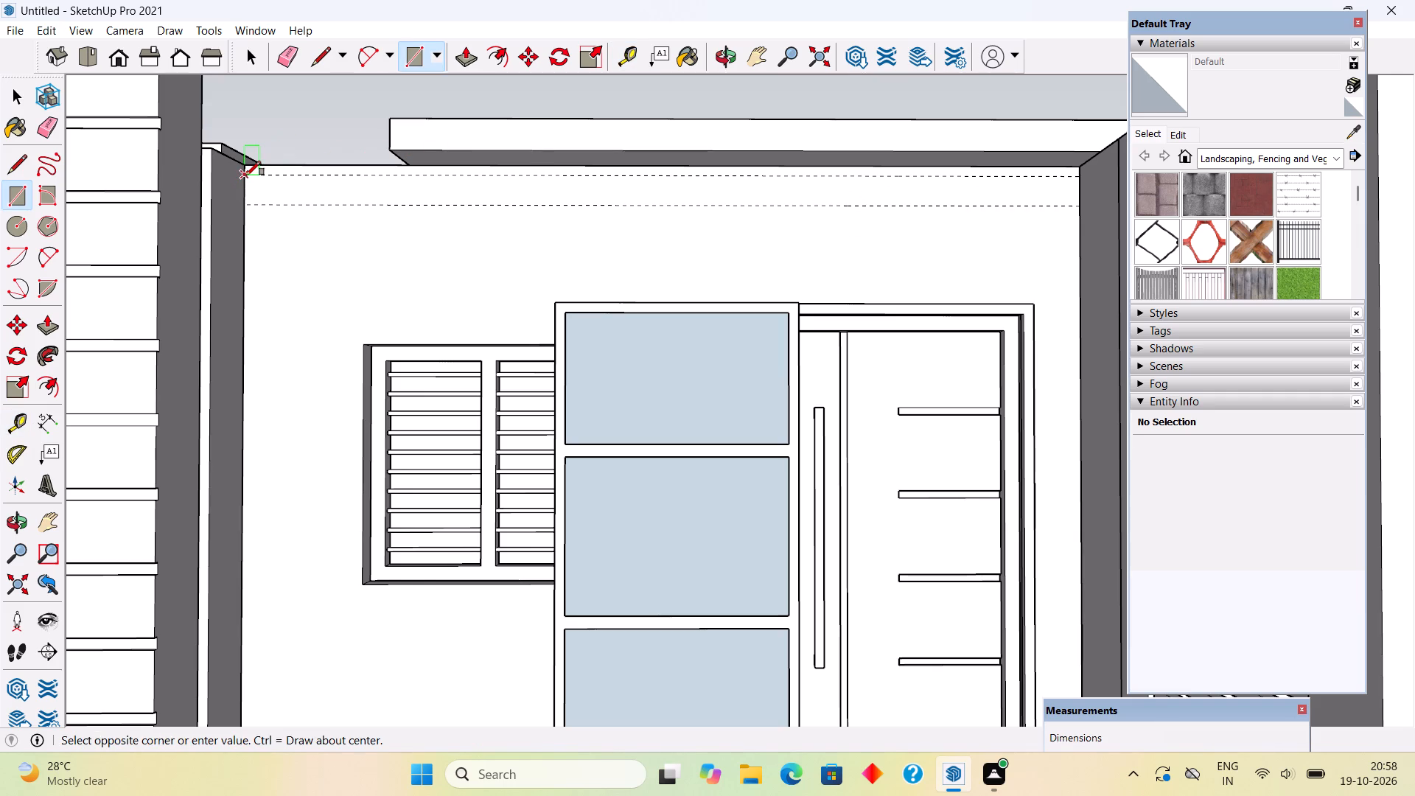
{"action": "left_click", "coordinate": [1081, 202]}
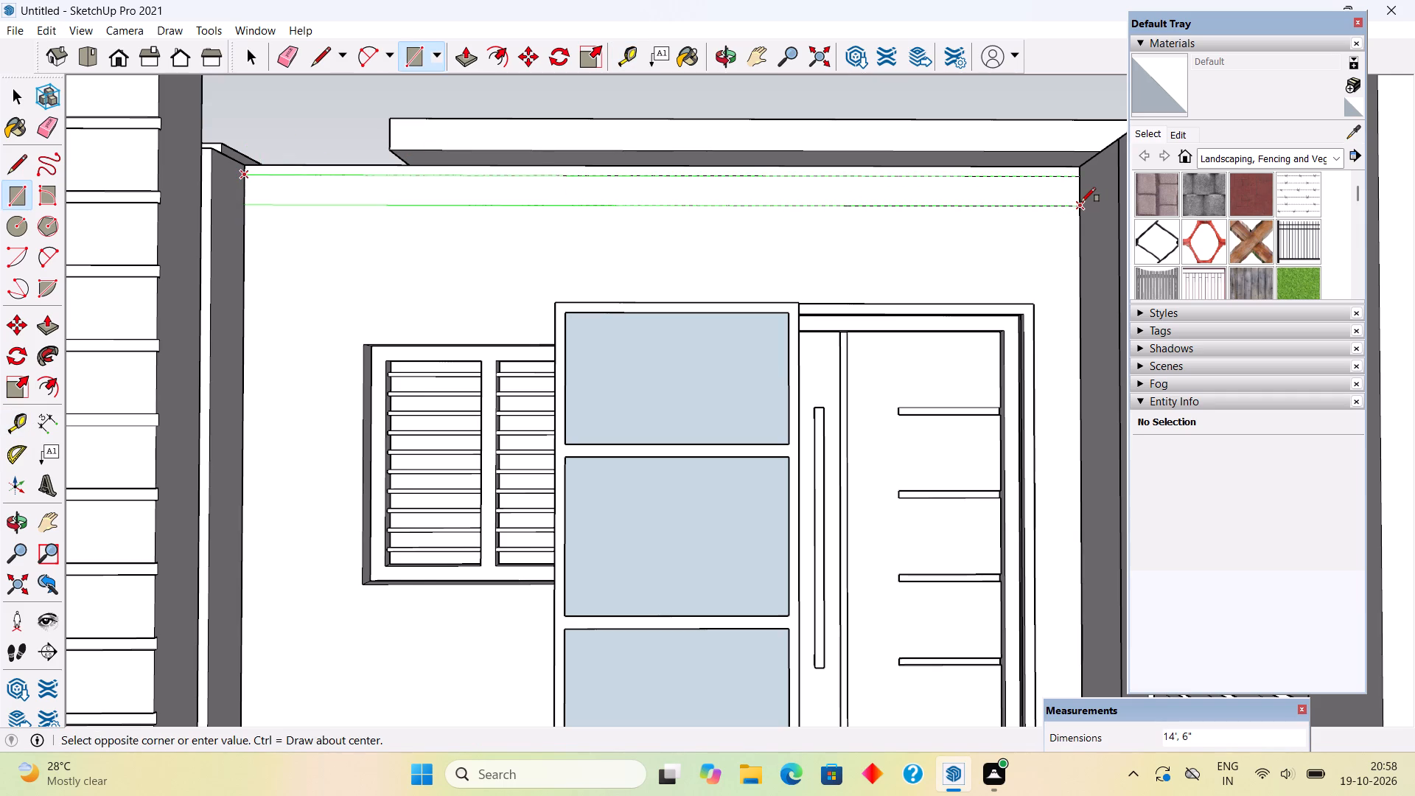
Extrude the rectangle 8' outward over the porch to the ribbed corner column.
{"action": "key", "text": "p"}
{"action": "left_click", "coordinate": [1063, 182]}
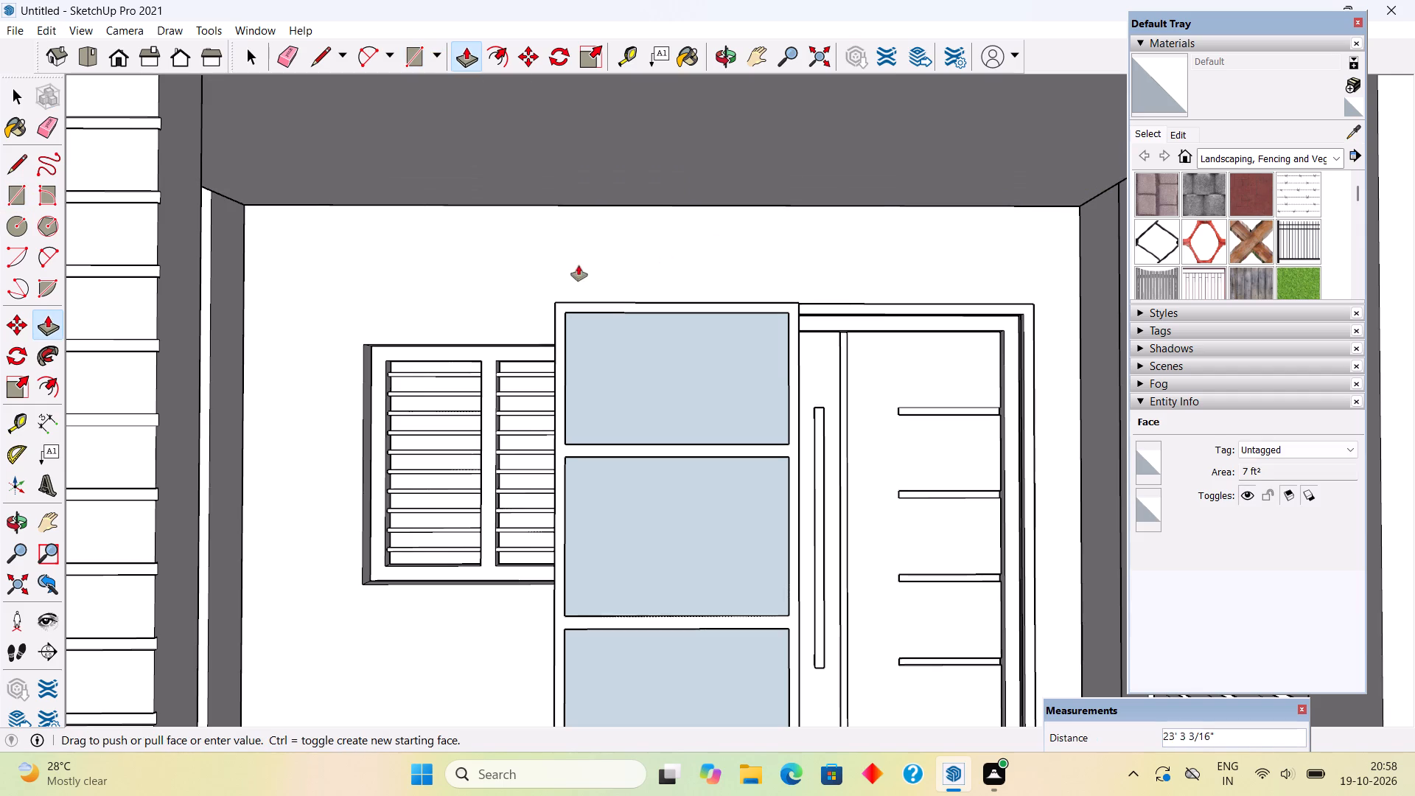
{"action": "scroll", "coordinate": [490, 304], "scroll_direction": "down", "scroll_amount": 3}
{"action": "left_click", "coordinate": [279, 301]}
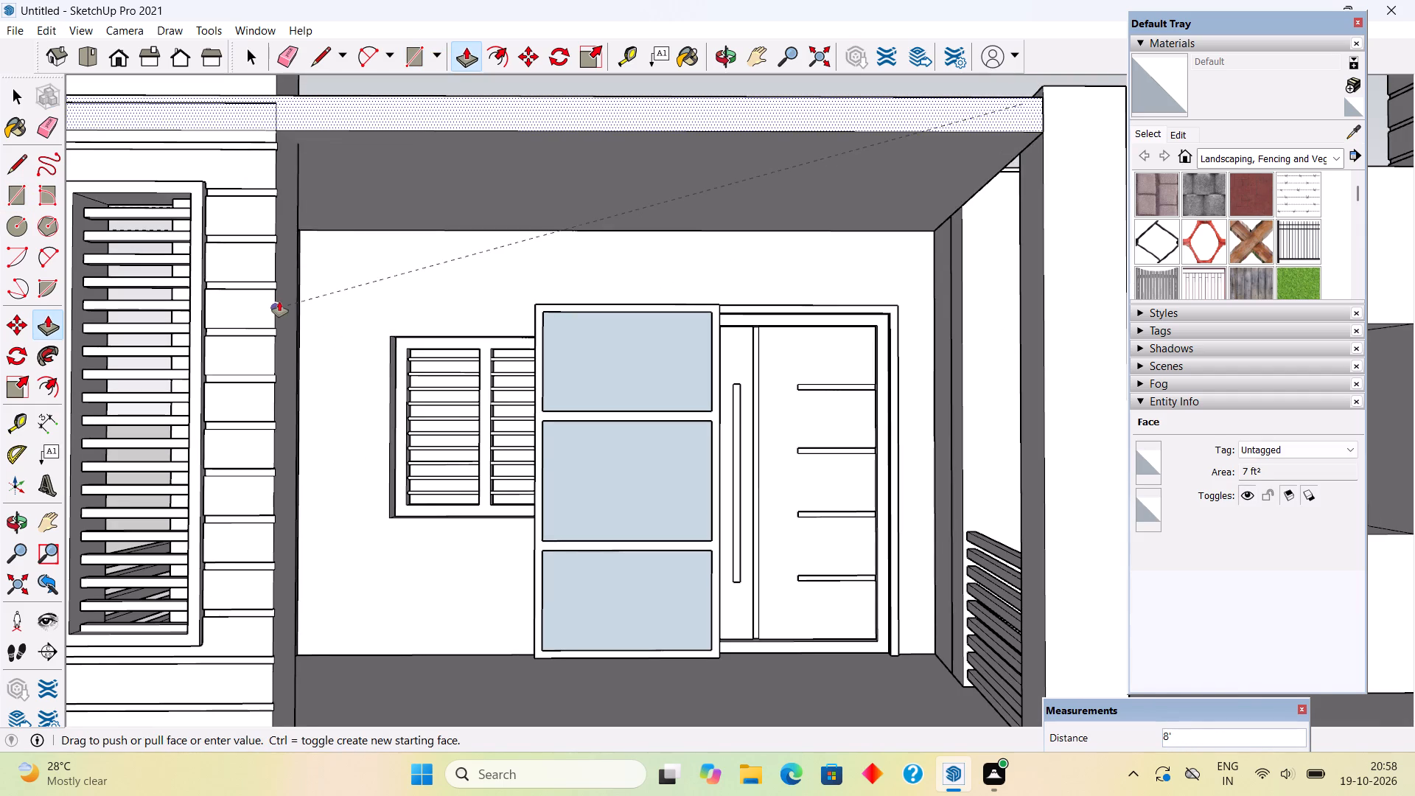
Raise the top face of the porch roof slab by 2".
{"action": "middle_click_drag", "start_coordinate": [378, 313], "coordinate": [368, 596]}
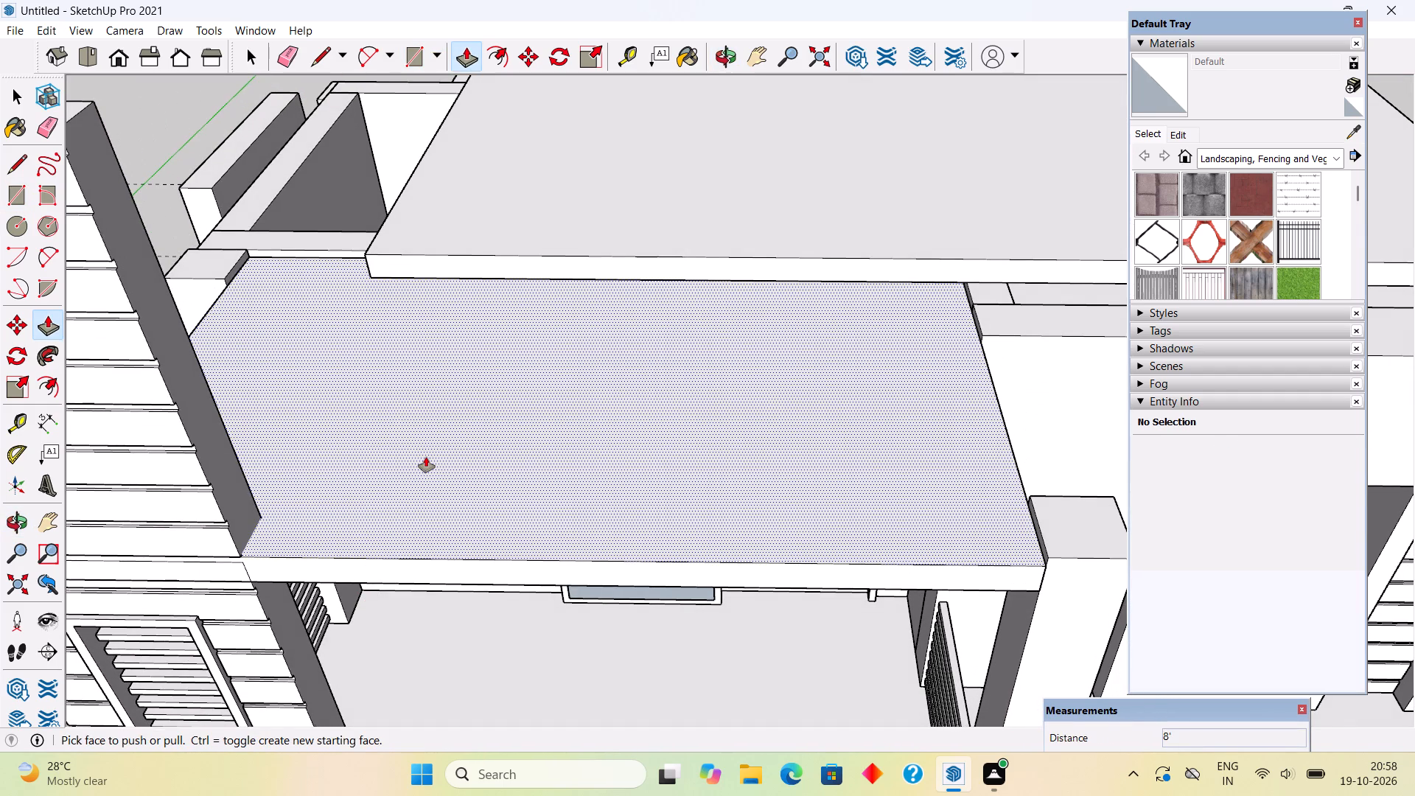
{"action": "left_click", "coordinate": [426, 457], "text": "ctrl"}
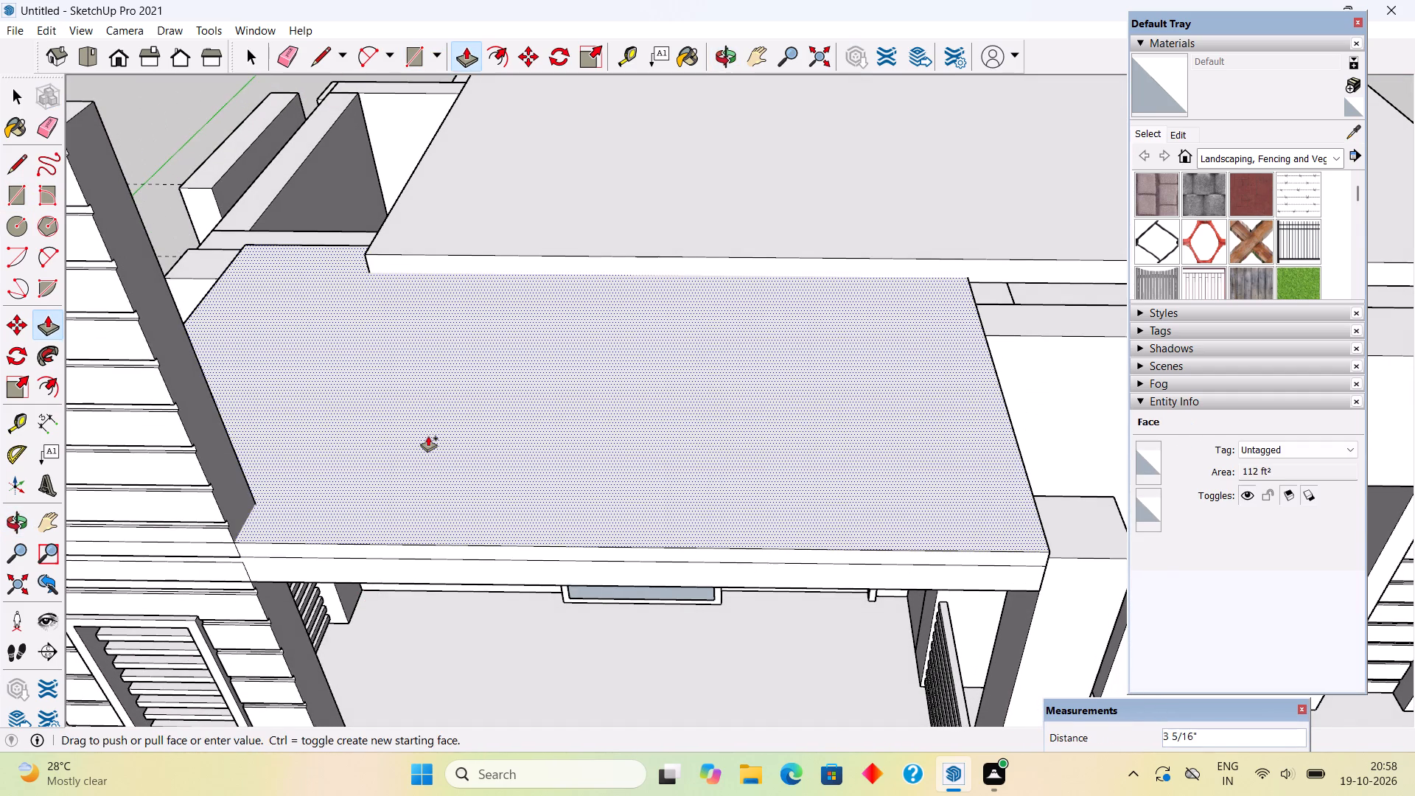
{"action": "type", "text": "2\""}
{"action": "key", "text": "Return"}
{"action": "key", "text": "space"}
Group all the geometry of the porch roof slab.
{"action": "scroll", "coordinate": [403, 427], "scroll_direction": "down", "scroll_amount": 3}
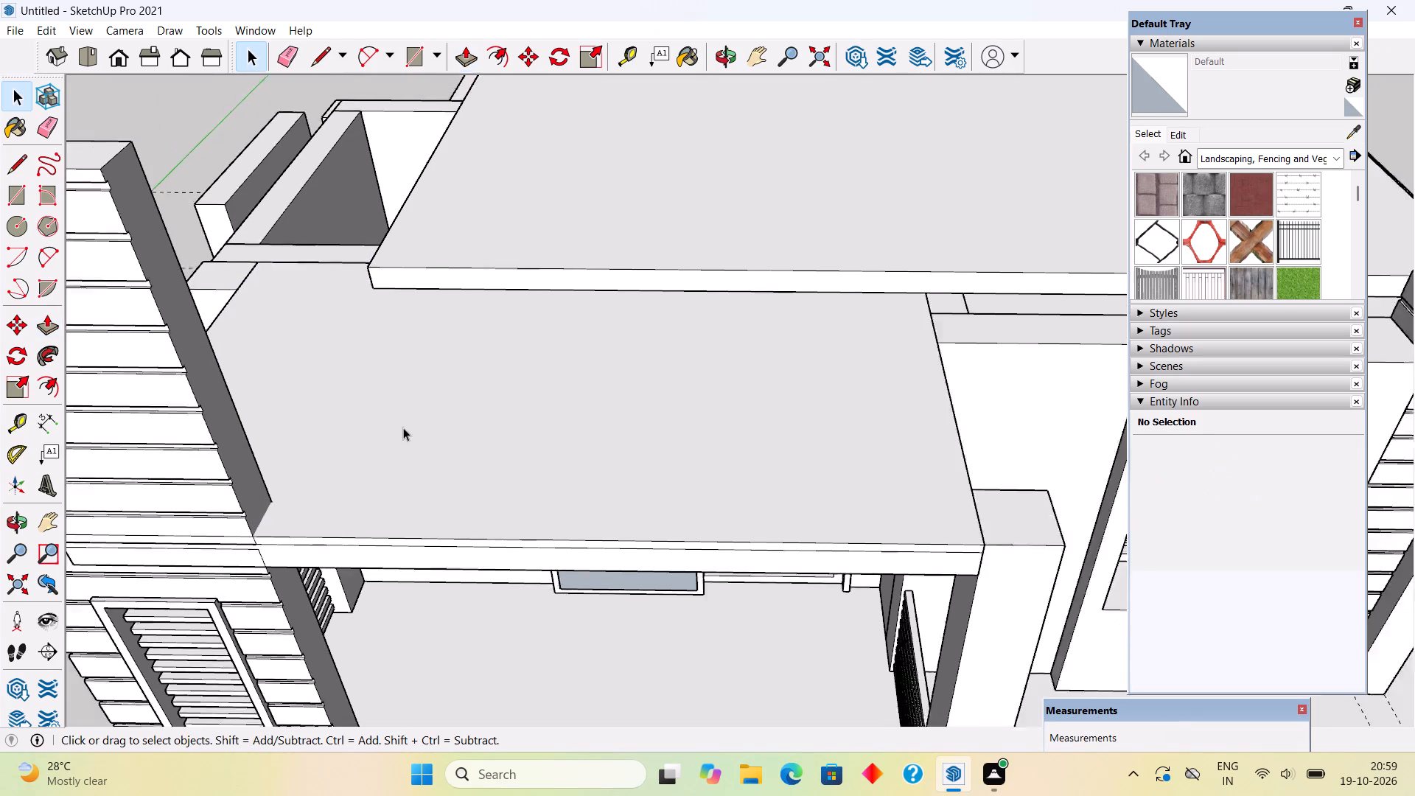
{"action": "scroll", "coordinate": [403, 427], "scroll_direction": "down", "scroll_amount": 5}
{"action": "middle_click_drag", "start_coordinate": [489, 497], "coordinate": [567, 315]}
{"action": "scroll", "coordinate": [500, 366], "scroll_direction": "up", "scroll_amount": 5}
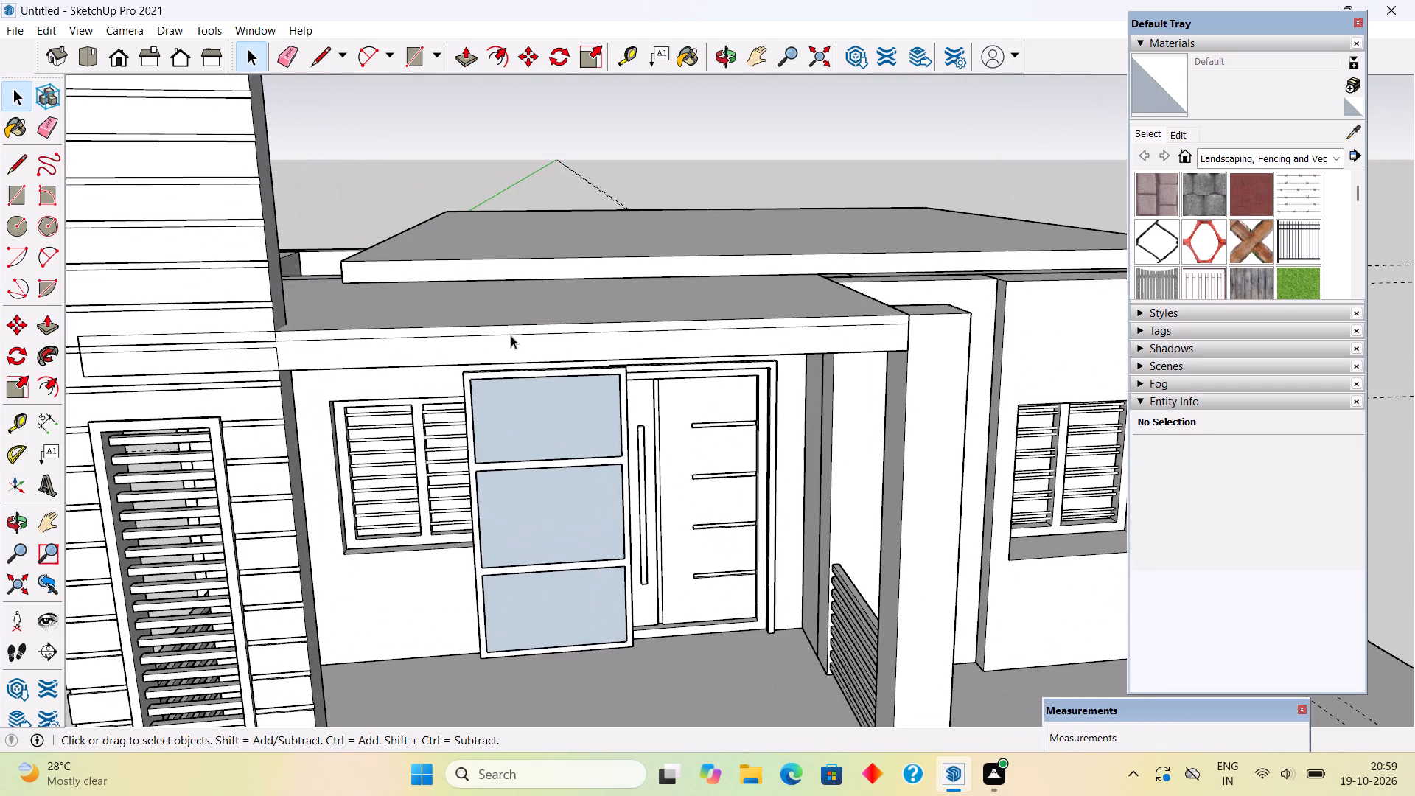
{"action": "triple_click", "coordinate": [511, 335]}
{"action": "left_click", "coordinate": [511, 335]}
{"action": "right_click", "coordinate": [511, 335]}
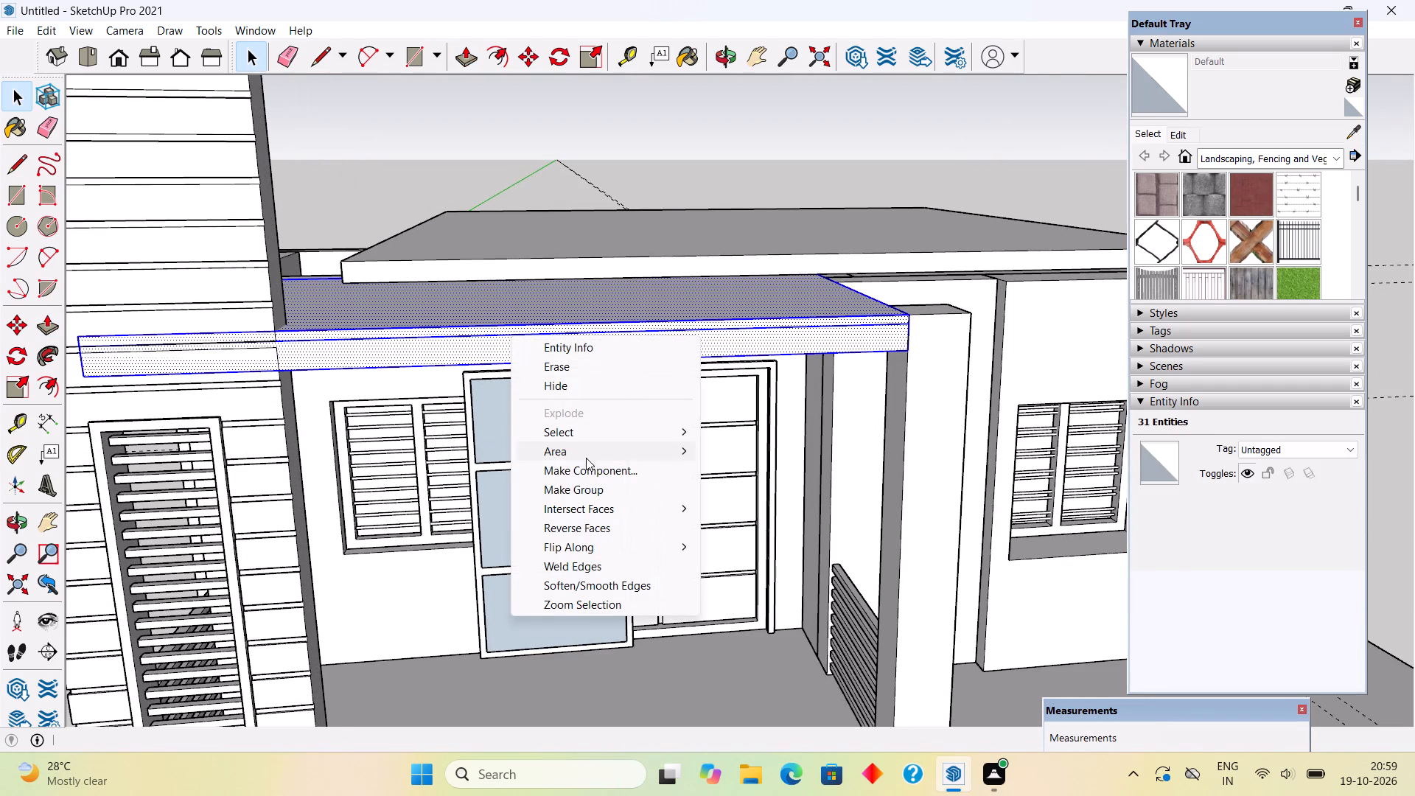
{"action": "left_click", "coordinate": [590, 464]}
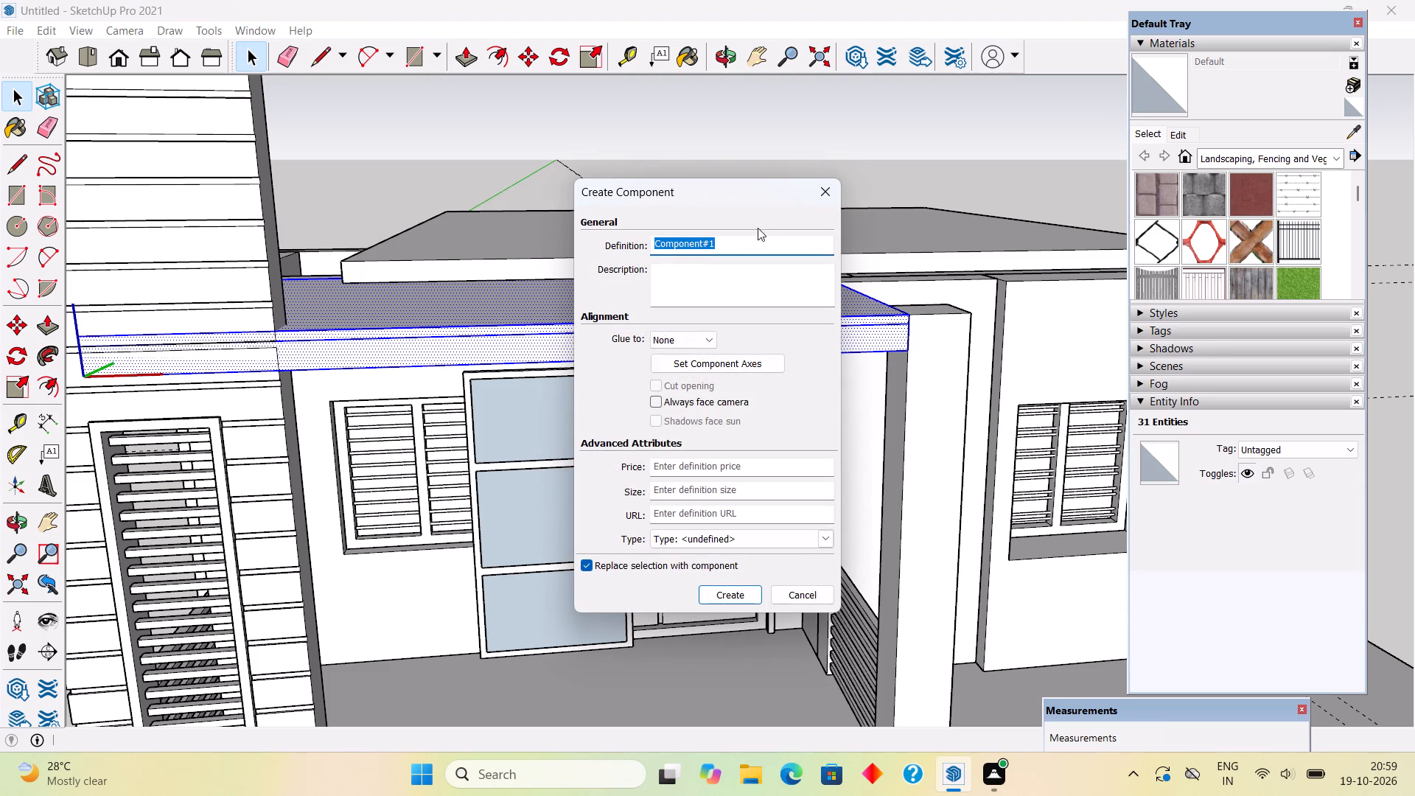
{"action": "left_click", "coordinate": [823, 199]}
{"action": "right_click", "coordinate": [648, 347]}
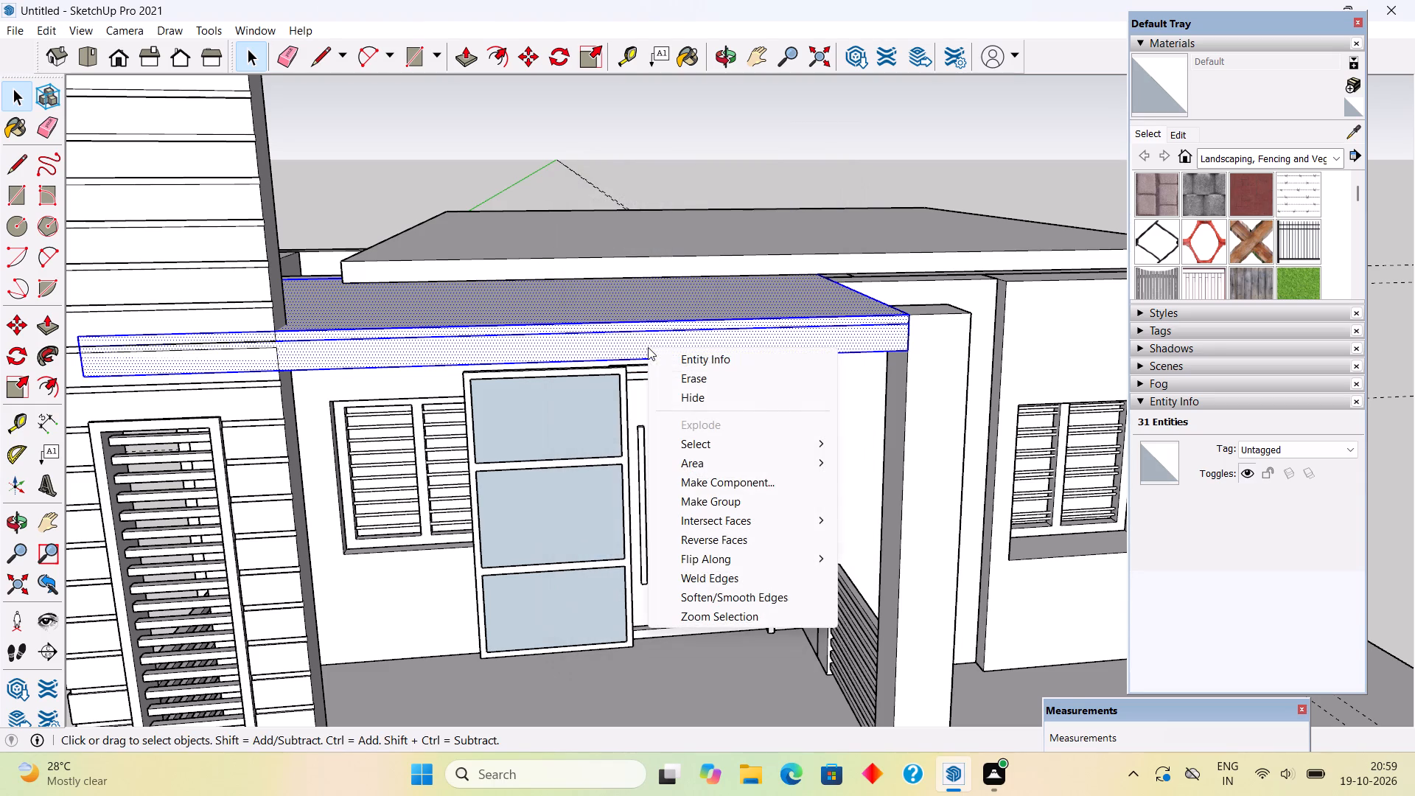
{"action": "left_click", "coordinate": [699, 492]}
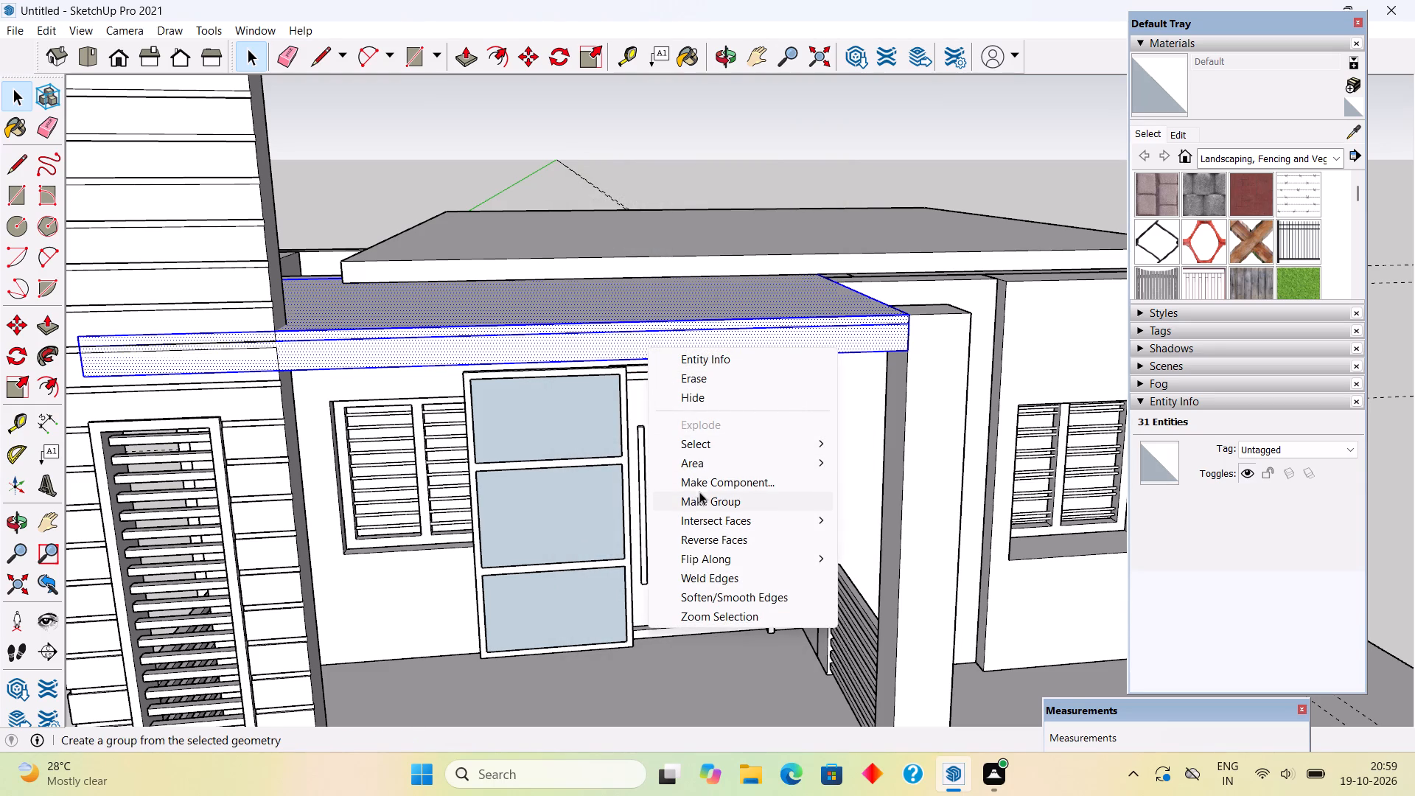
Examine the grouped porch roof slab from below, the side and above, where it meets the columns and walls.
{"action": "middle_click_drag", "start_coordinate": [710, 306], "coordinate": [688, 312]}
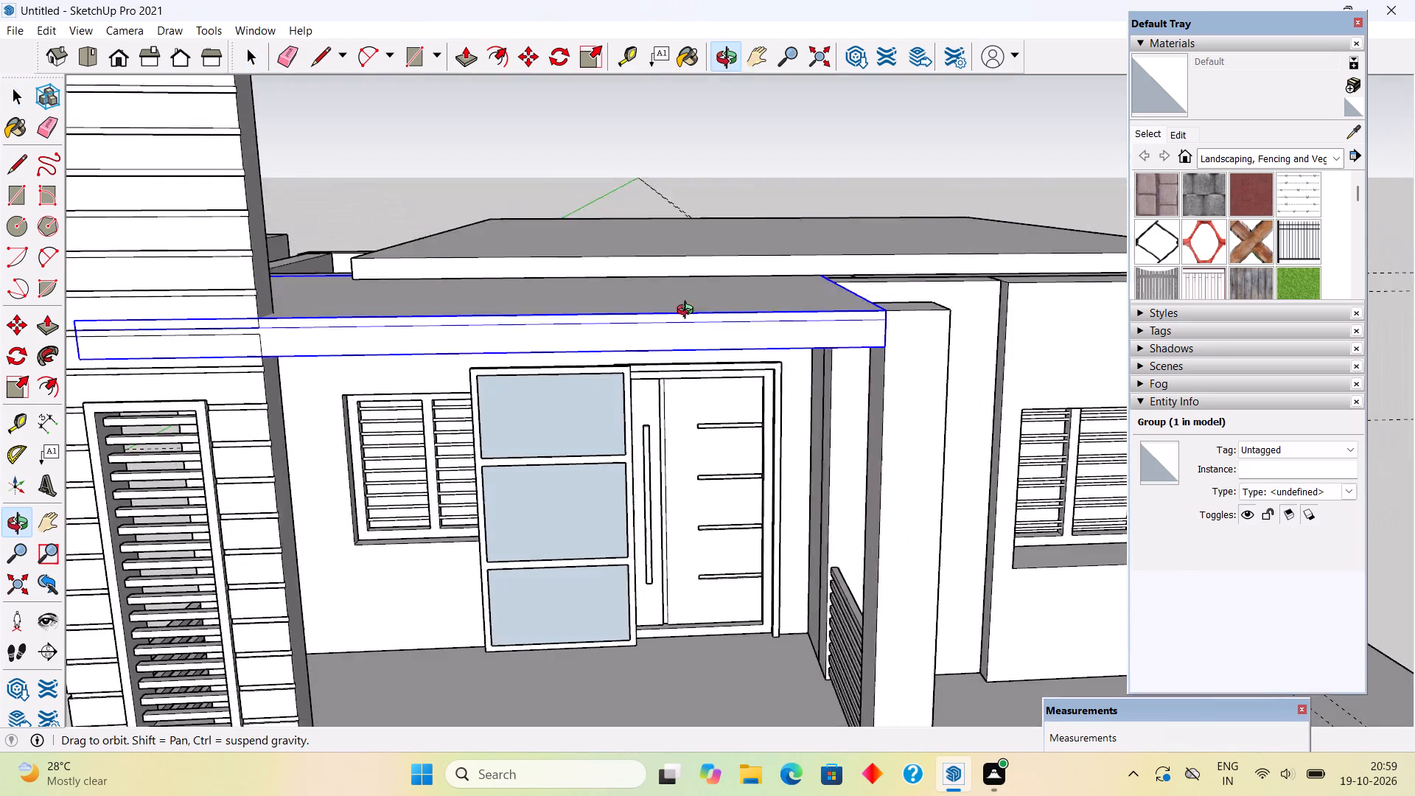
{"action": "middle_click_drag", "start_coordinate": [688, 312], "coordinate": [821, 307]}
{"action": "middle_click_drag", "start_coordinate": [613, 290], "coordinate": [906, 109]}
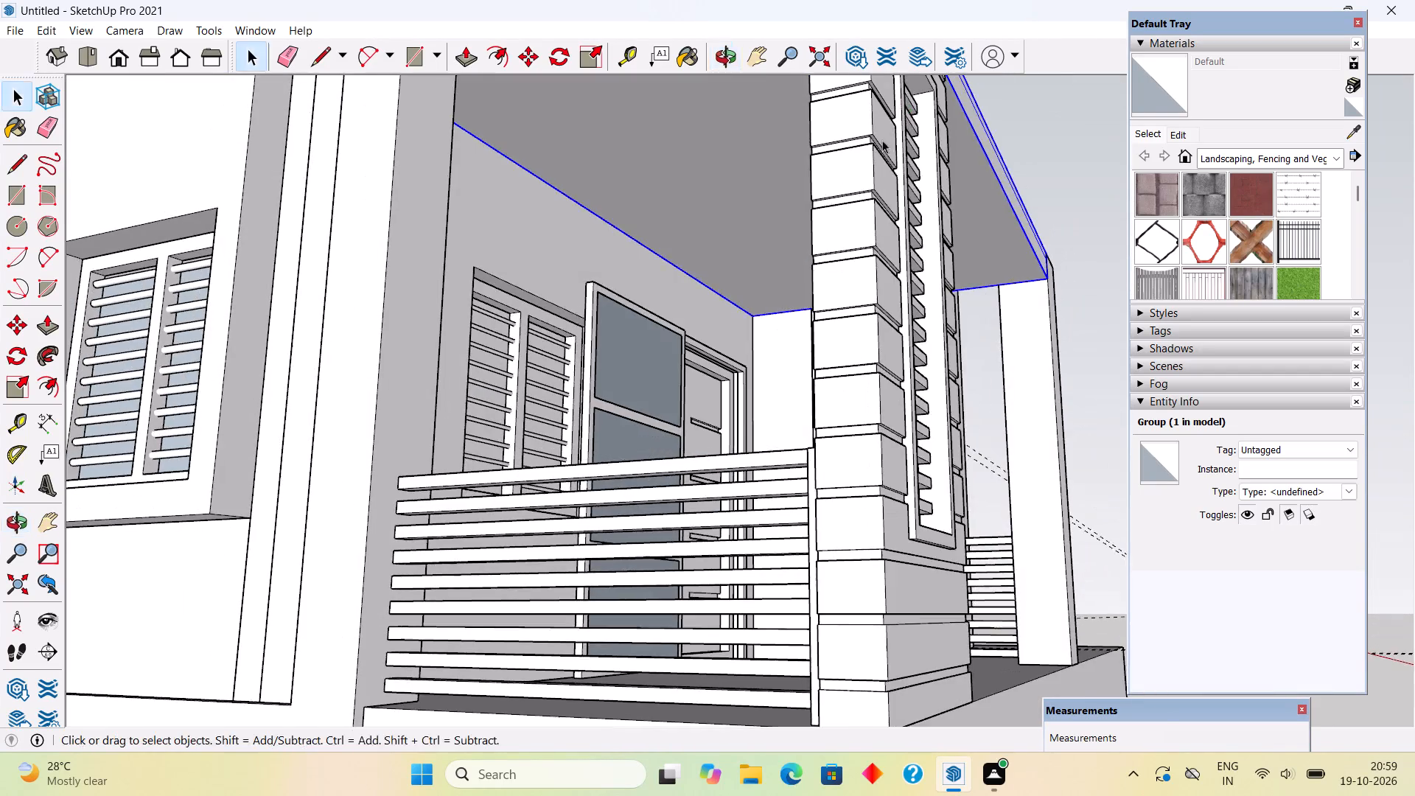
{"action": "scroll", "coordinate": [577, 256], "scroll_direction": "down", "scroll_amount": 4}
{"action": "middle_click_drag", "start_coordinate": [555, 341], "coordinate": [559, 460]}
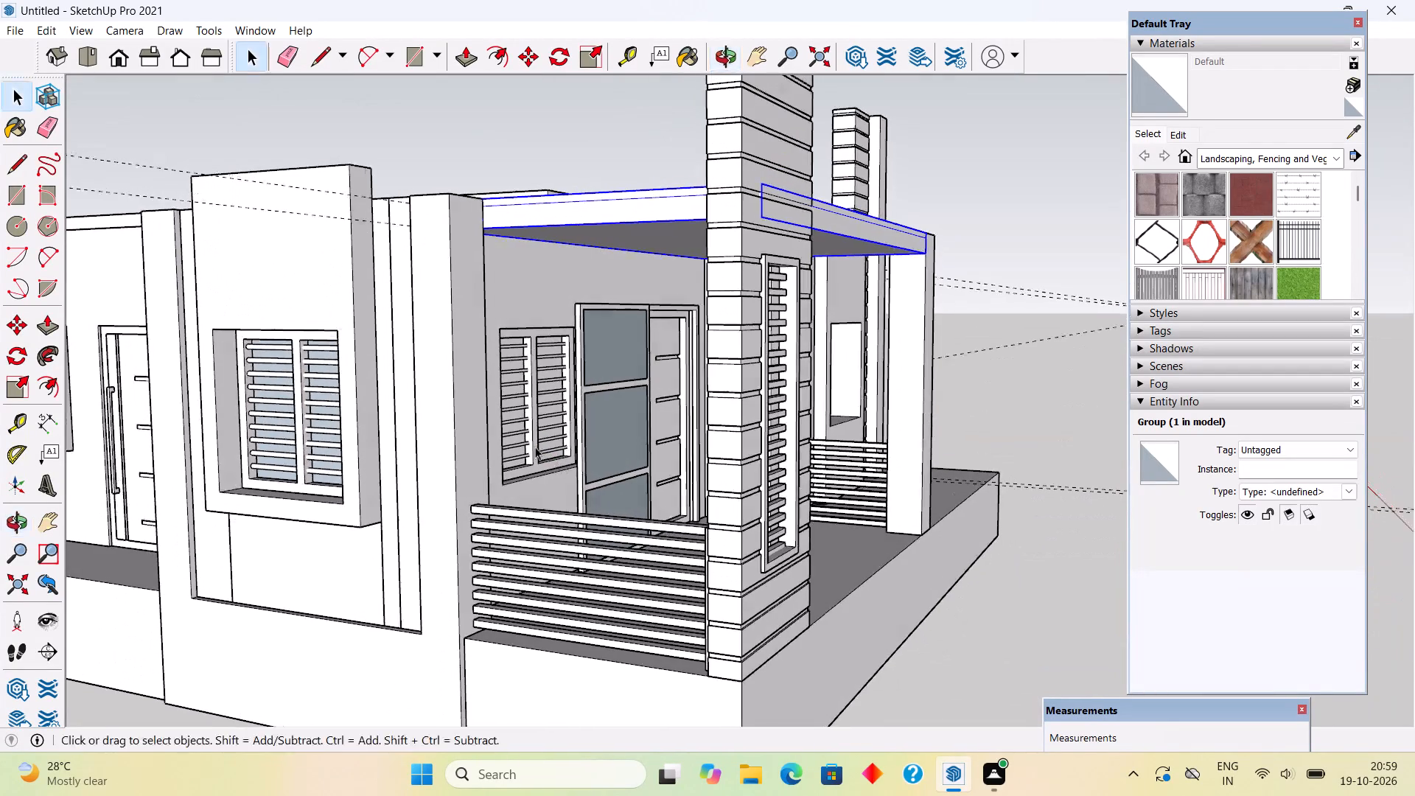
{"action": "middle_click_drag", "start_coordinate": [427, 280], "coordinate": [497, 402]}
{"action": "scroll", "coordinate": [649, 318], "scroll_direction": "up", "scroll_amount": 4}
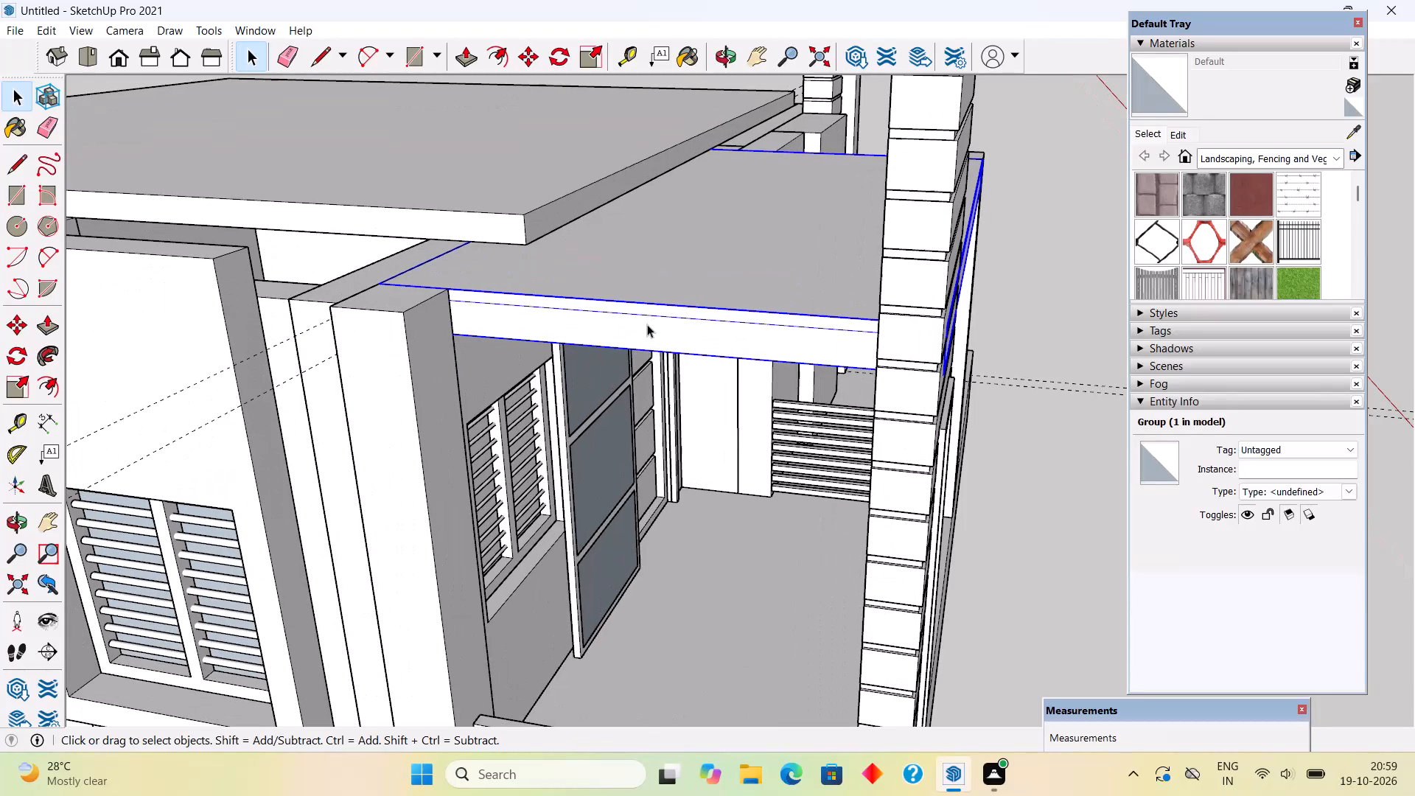
Inside the porch roof slab group, extend the side's lower band outward by 1', 2" and 6", and its upper strip by 1' 8".
{"action": "left_click", "coordinate": [647, 324]}
{"action": "triple_click", "coordinate": [620, 332]}
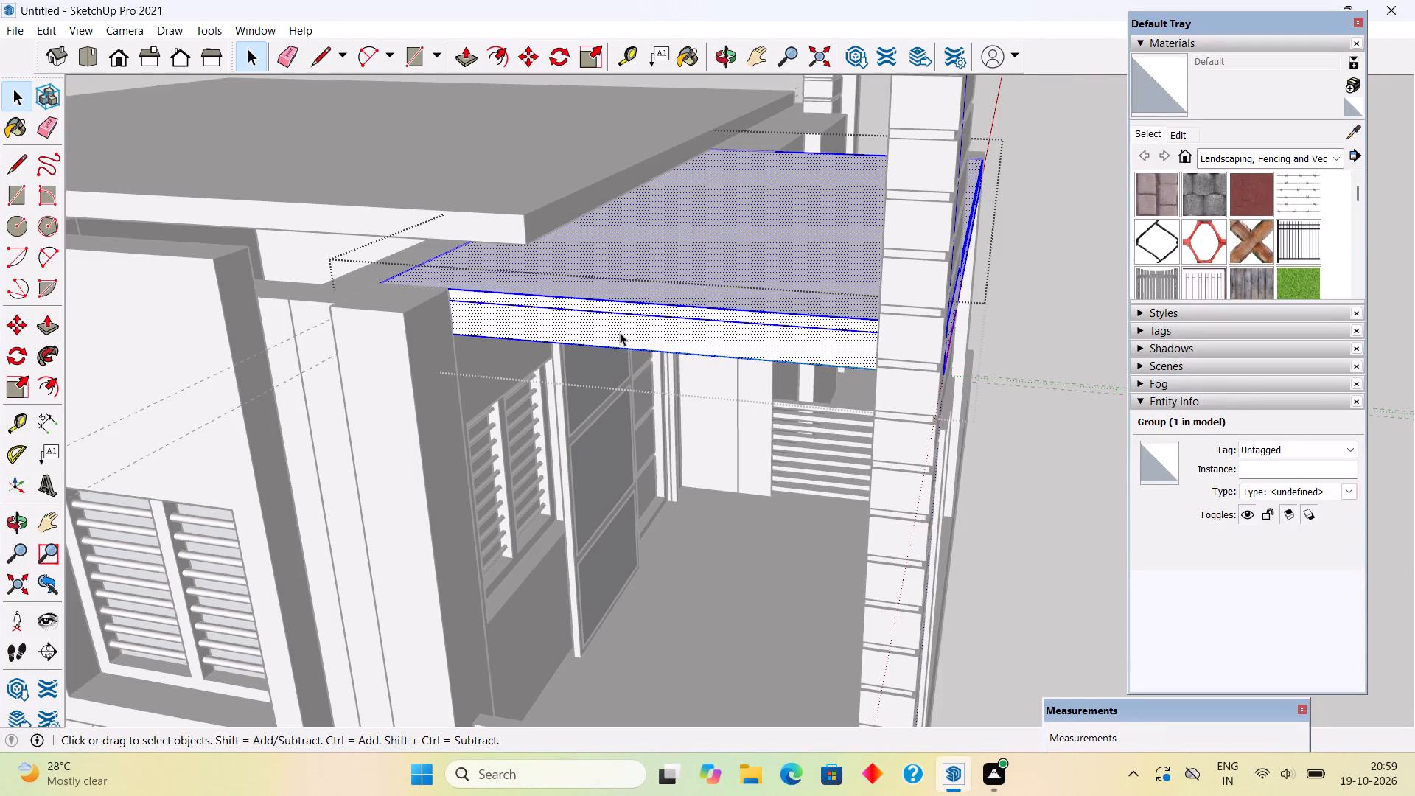
{"action": "key", "text": "p"}
{"action": "left_click", "coordinate": [620, 324]}
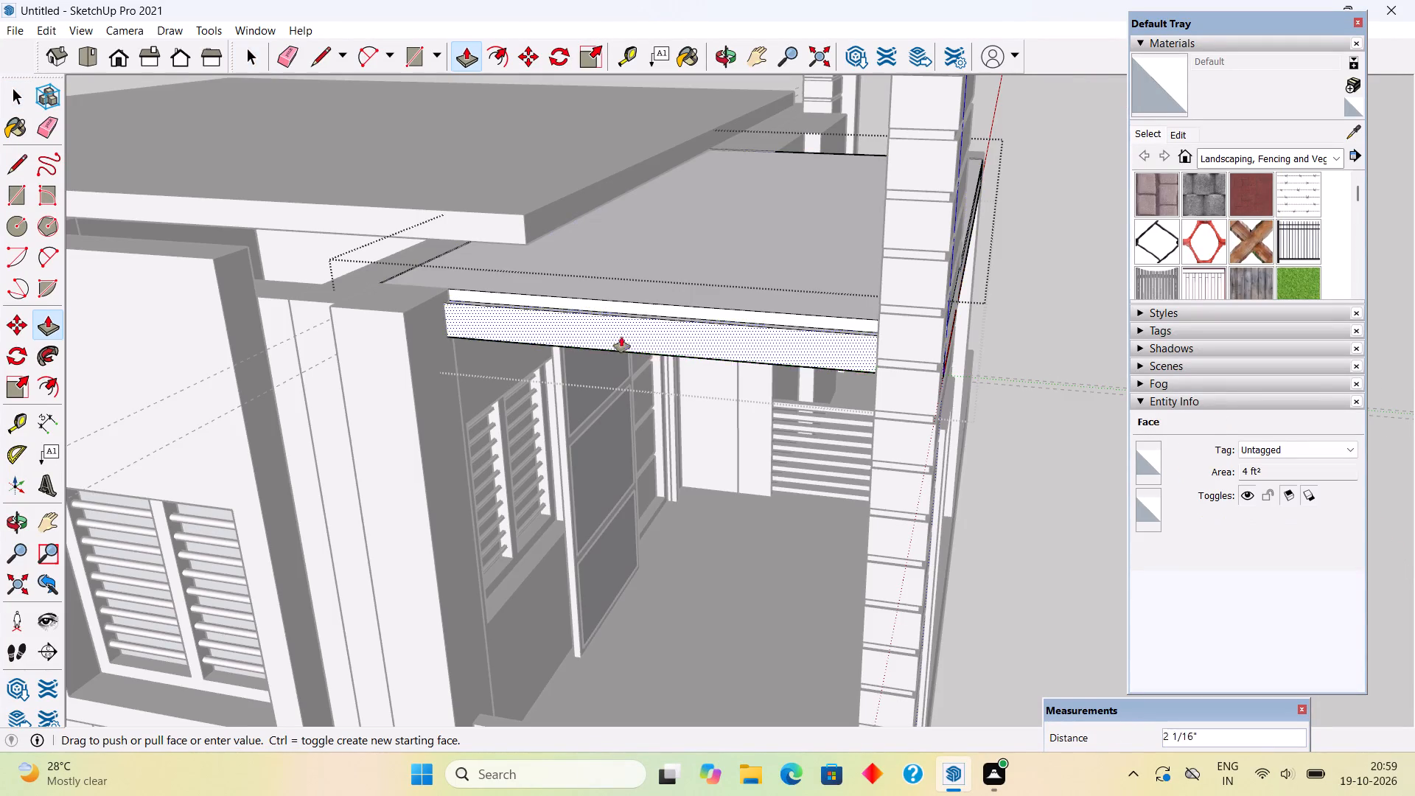
{"action": "left_click", "coordinate": [903, 498]}
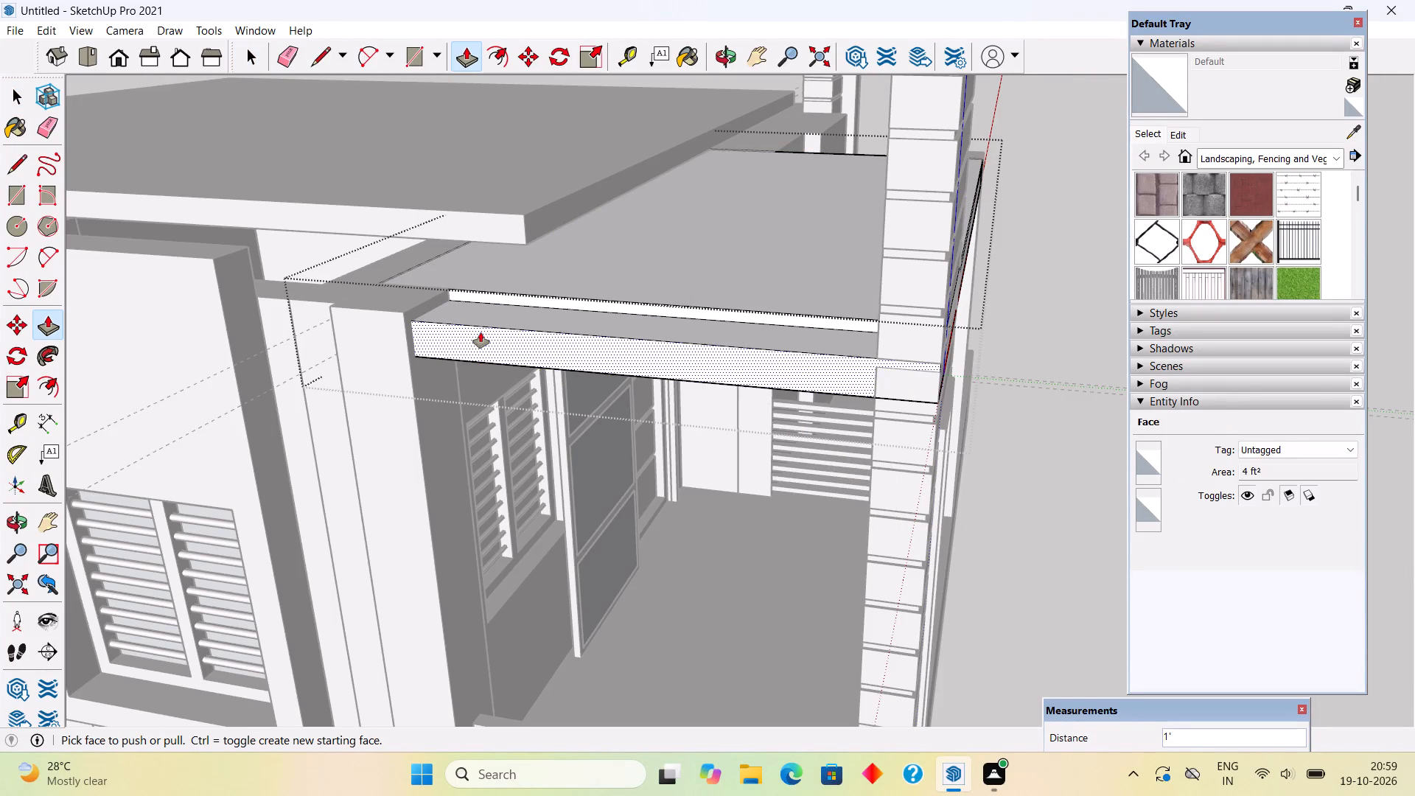
{"action": "left_click", "coordinate": [480, 332]}
{"action": "left_click", "coordinate": [402, 318]}
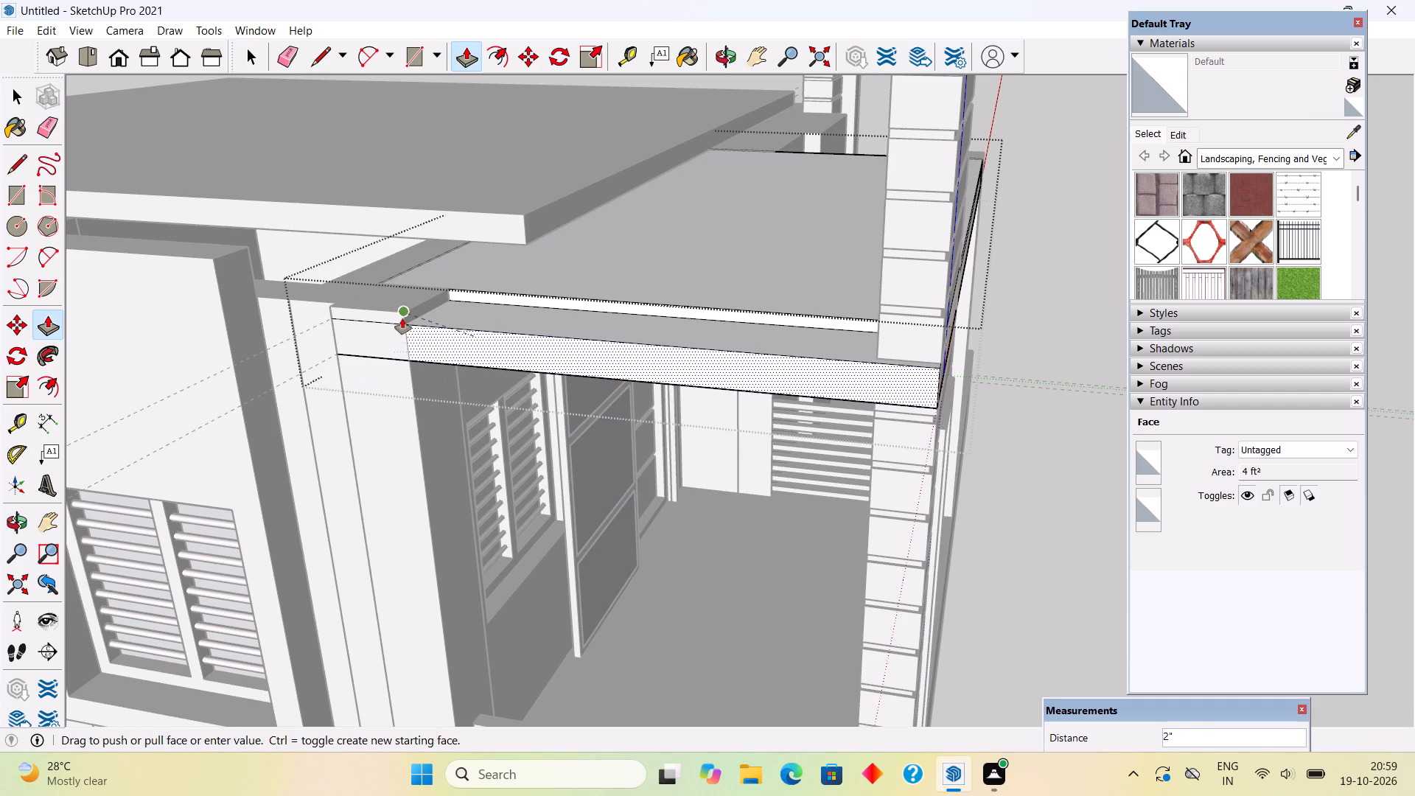
{"action": "left_click", "coordinate": [464, 357]}
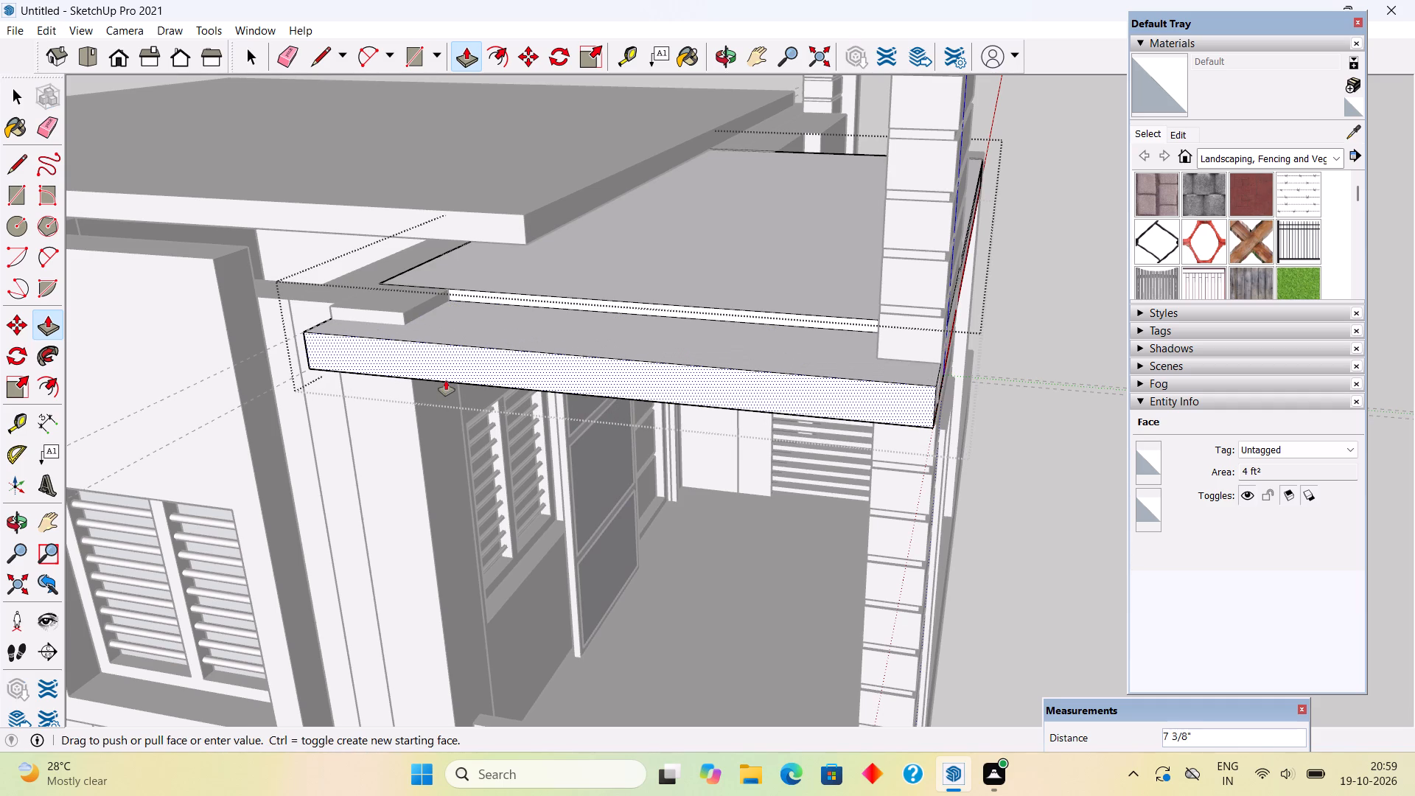
{"action": "type", "text": "6\""}
{"action": "key", "text": "Return"}
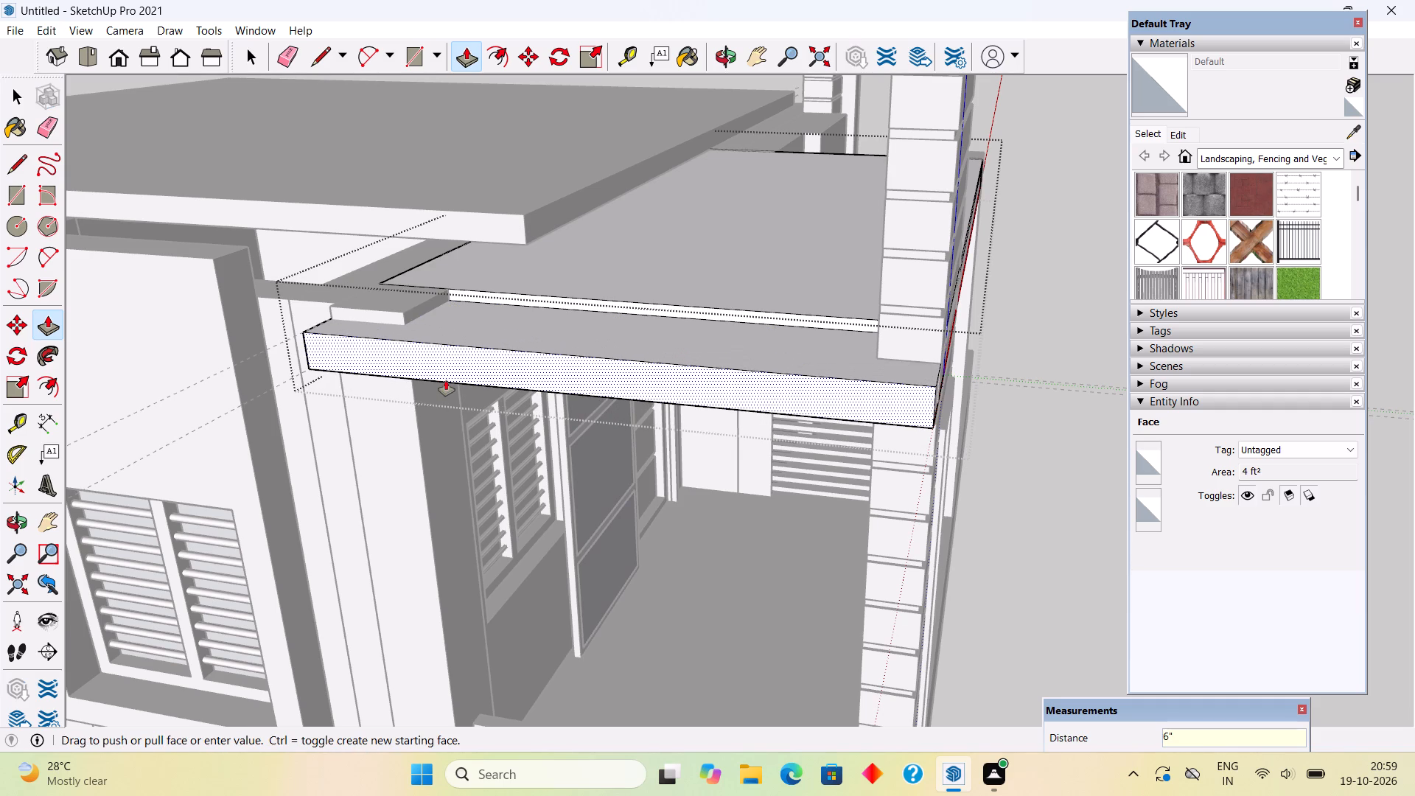
{"action": "left_click", "coordinate": [545, 298]}
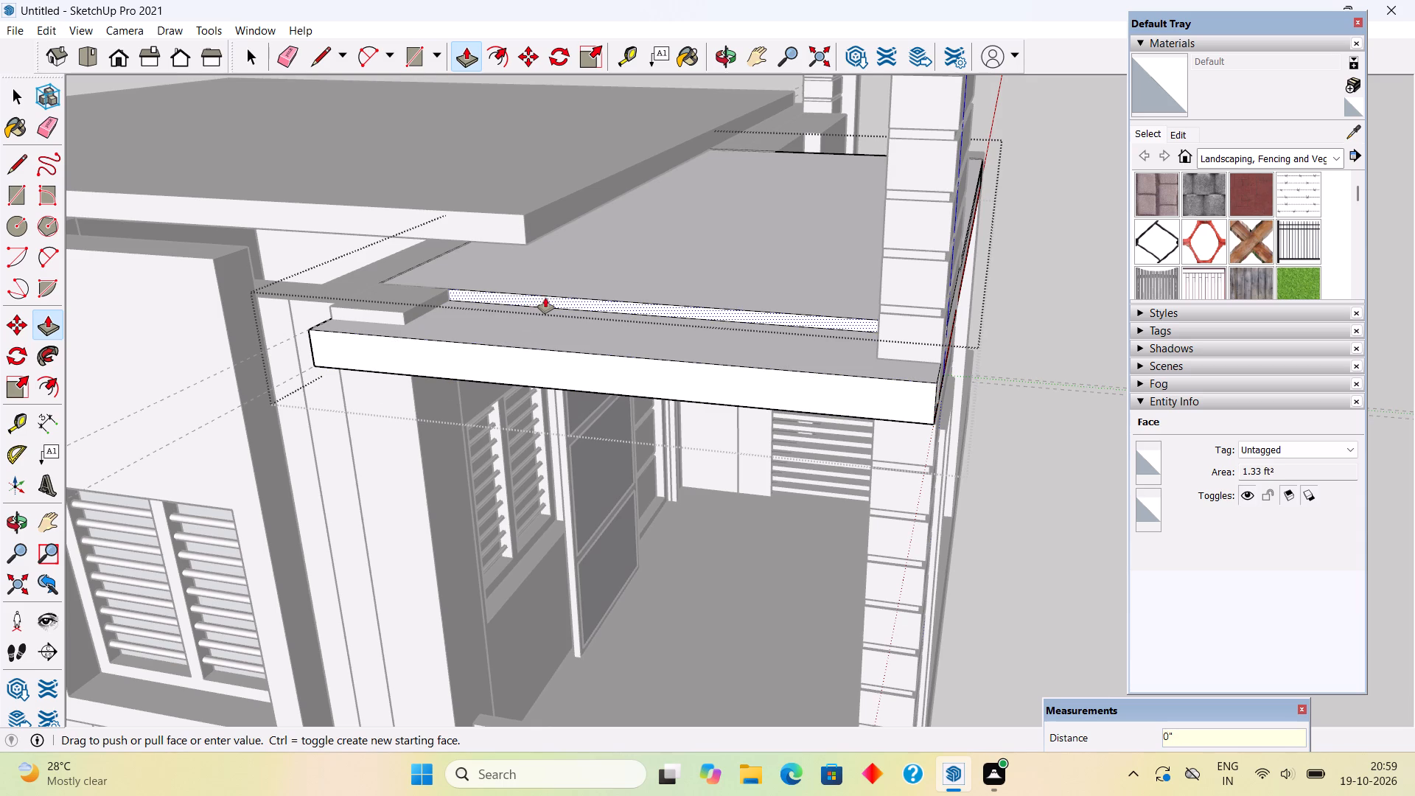
{"action": "left_click", "coordinate": [563, 357]}
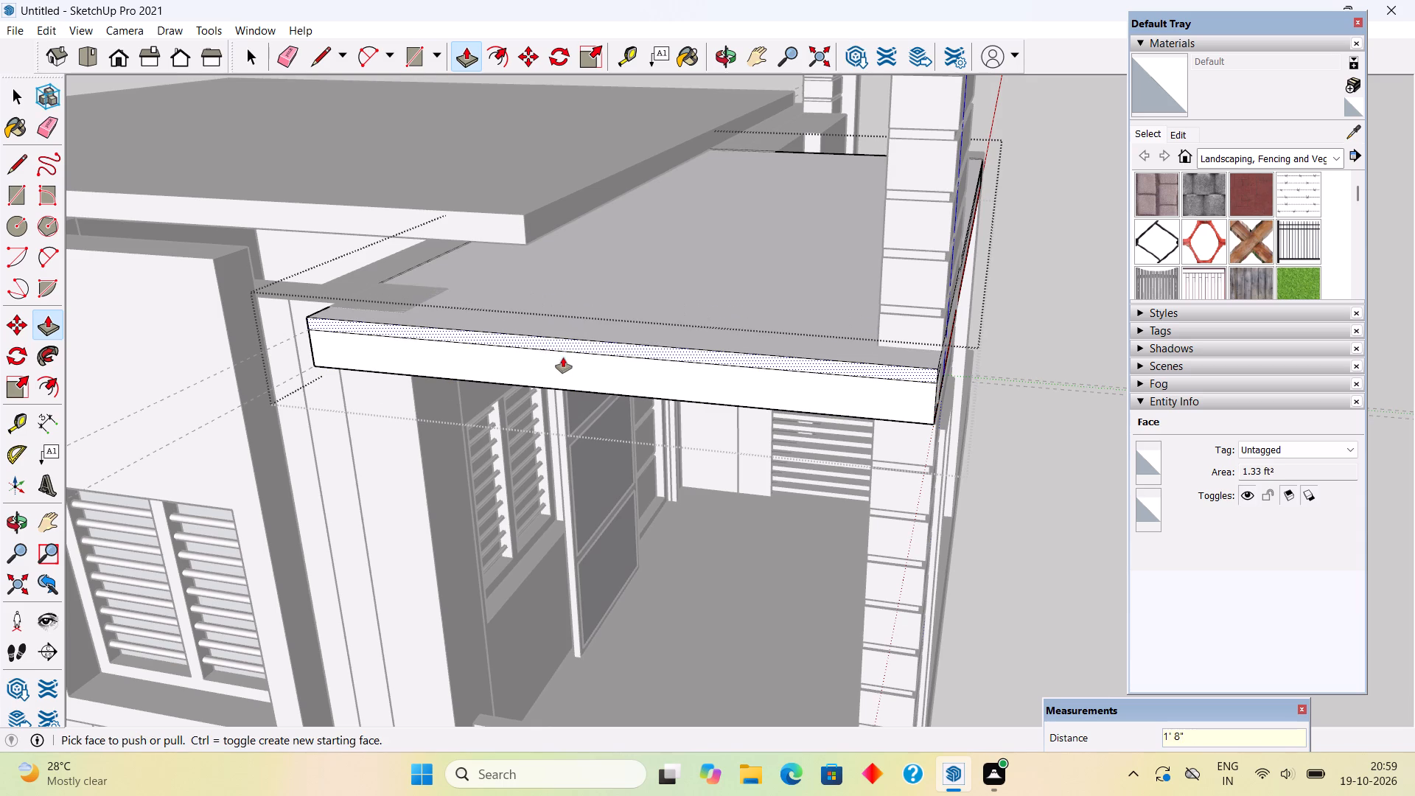
Extend the porch roof slab's front outward by 1.5', pulling both the lower band and the upper strip.
{"action": "middle_click_drag", "start_coordinate": [486, 310], "coordinate": [129, 306]}
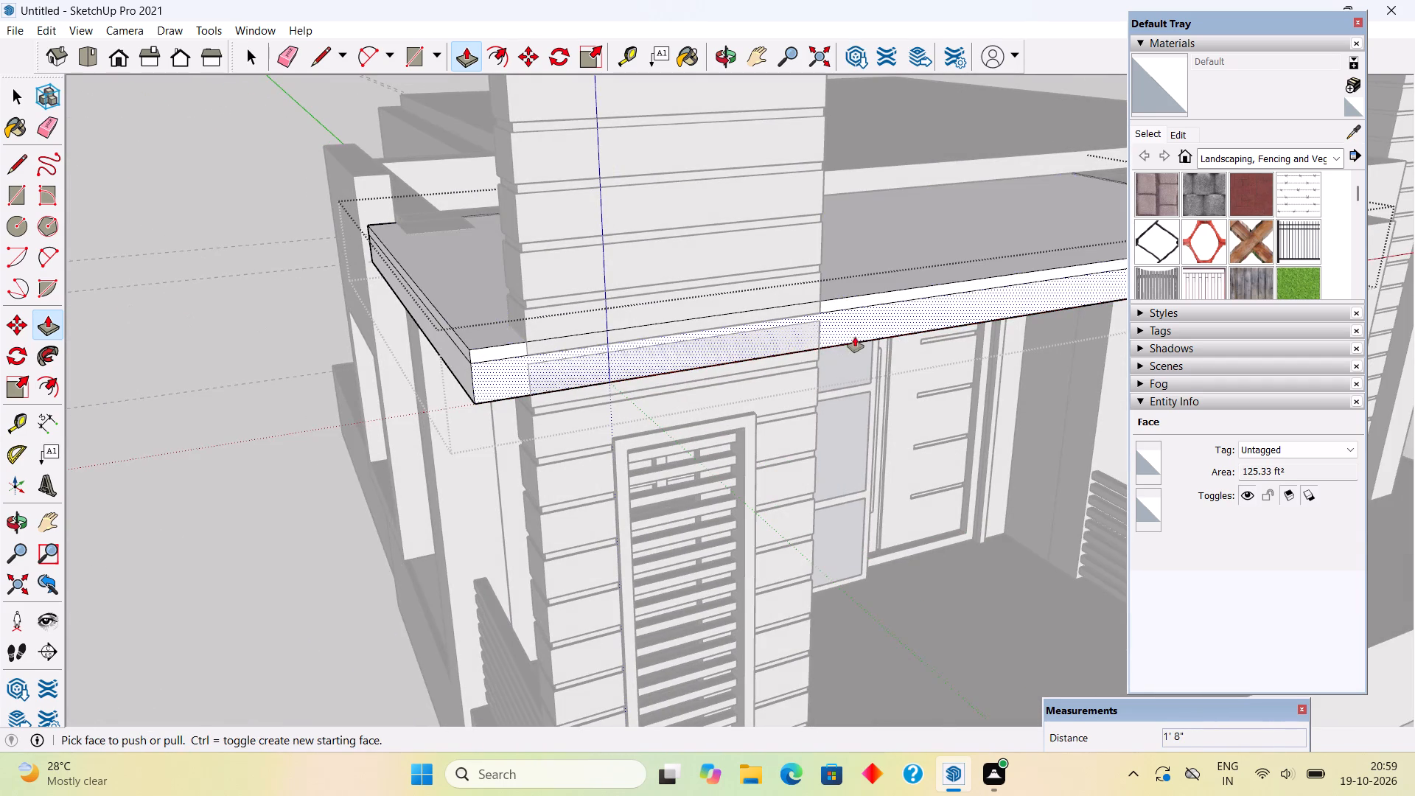
{"action": "left_click", "coordinate": [855, 337]}
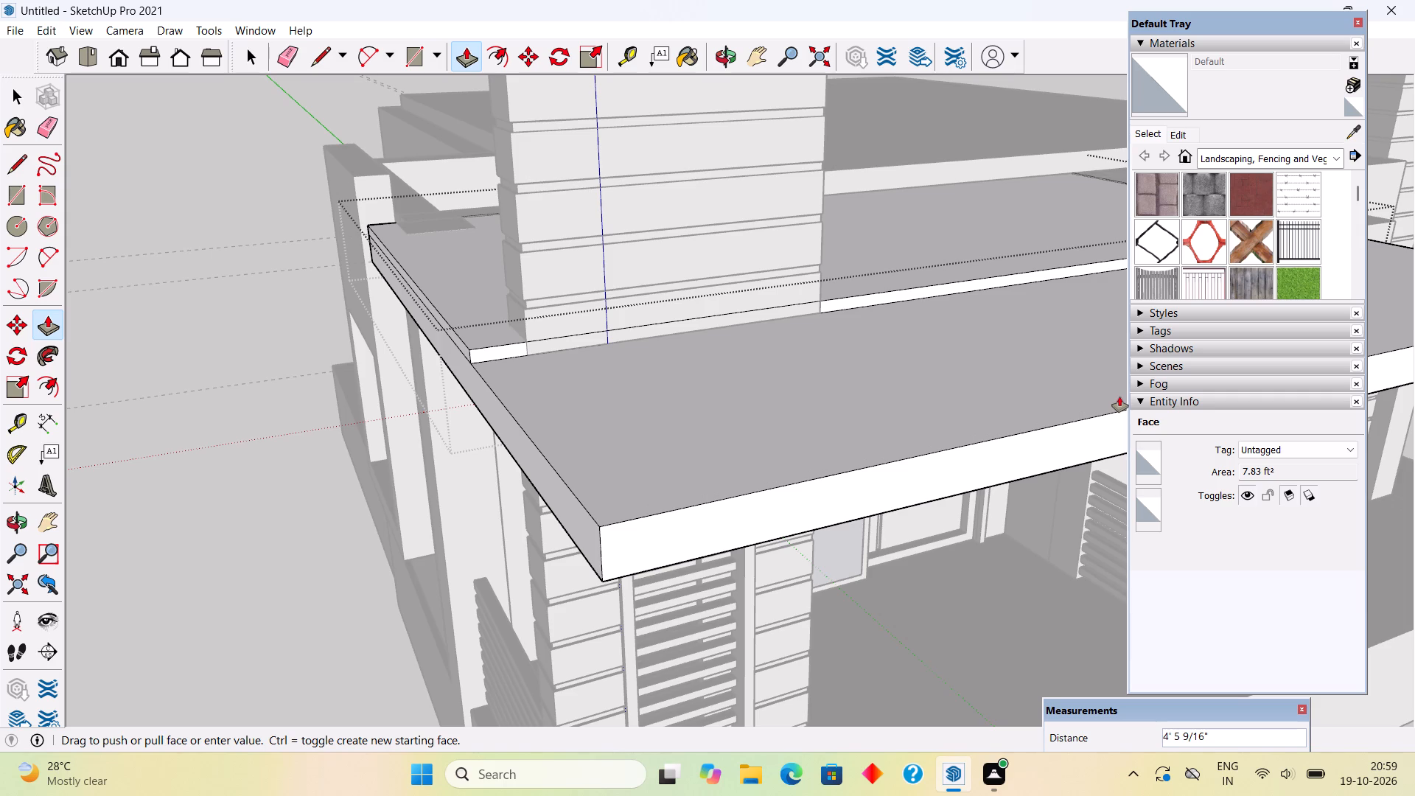
{"action": "type", "text": "1.5'"}
{"action": "key", "text": "Return"}
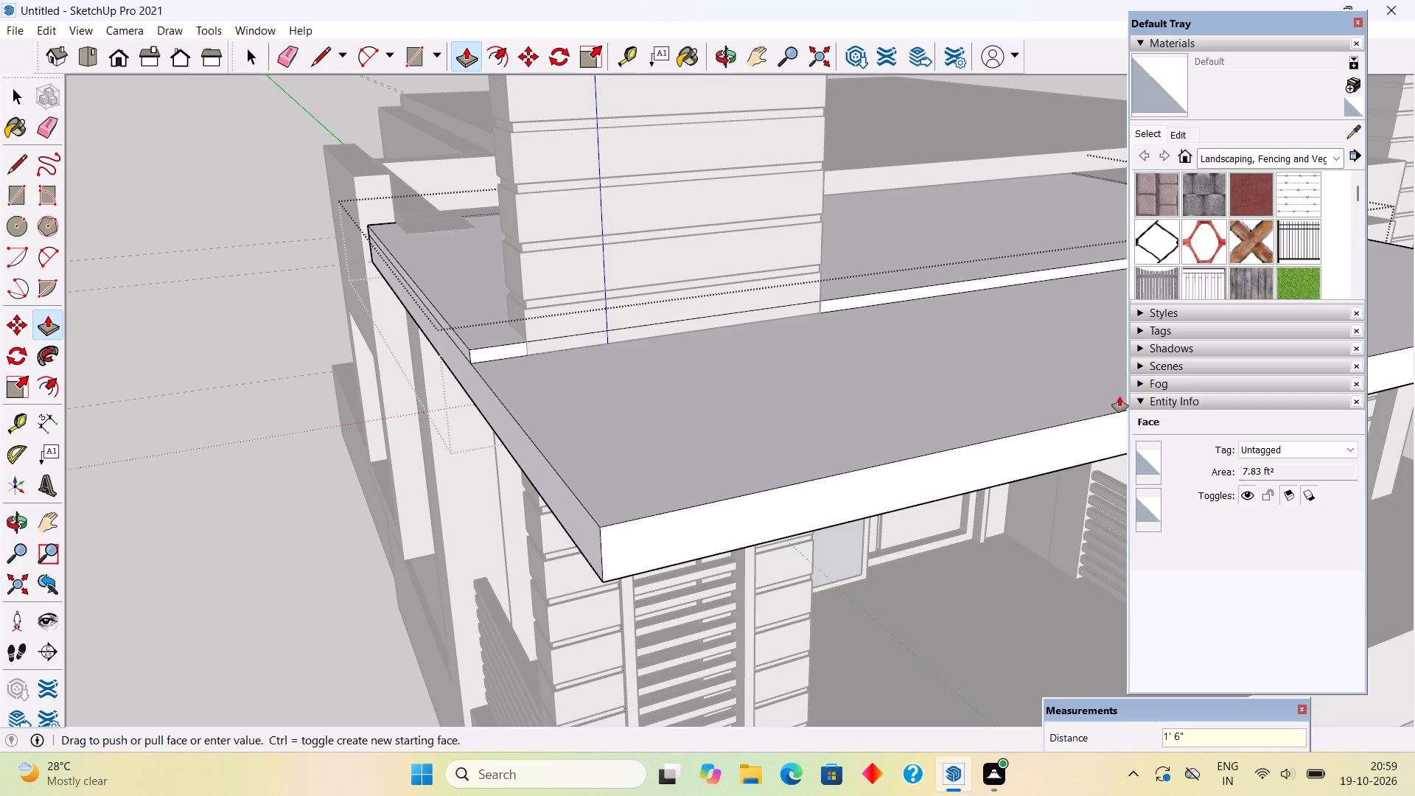
{"action": "double_click", "coordinate": [929, 291]}
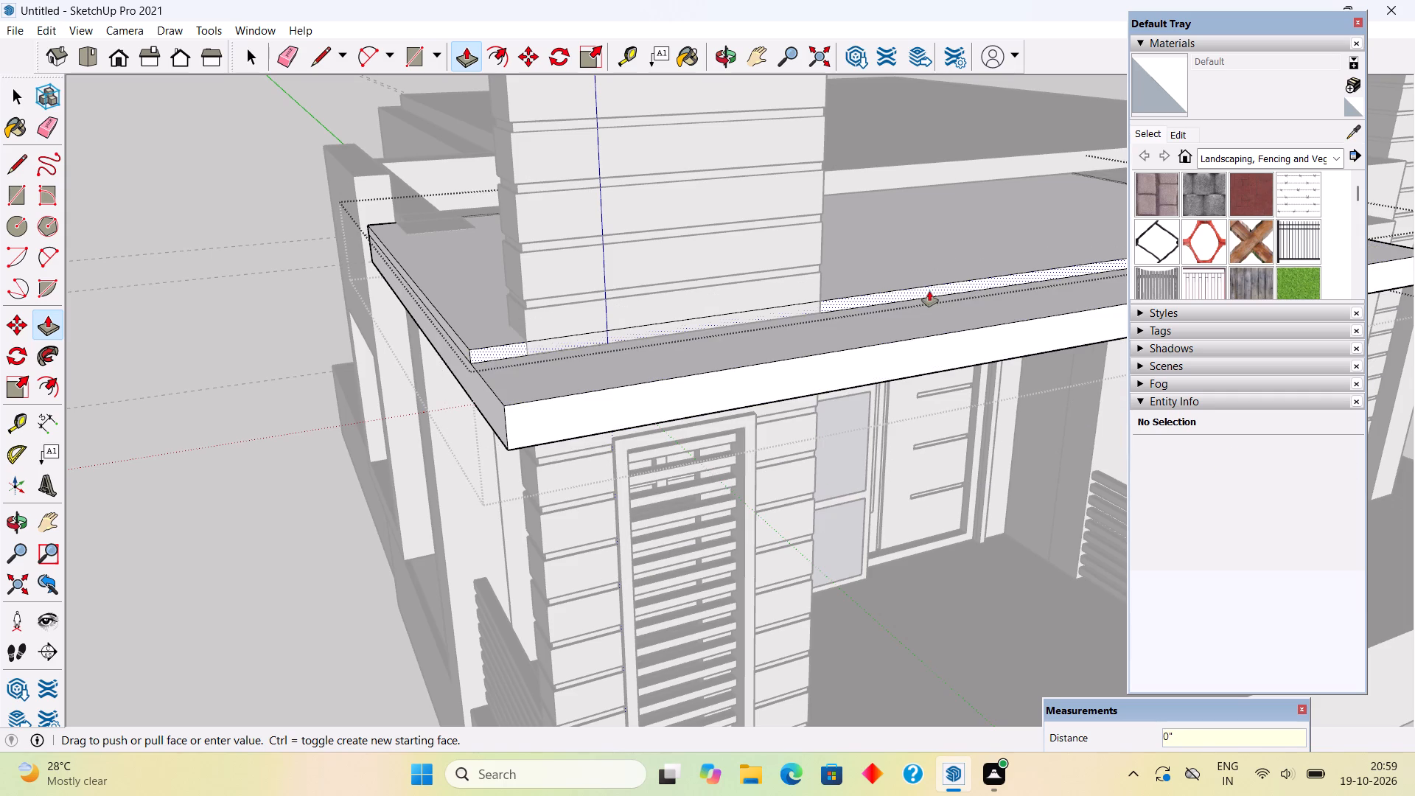
Extend the porch slab's opposite side 1.5' past the plain corner column, pulling both the lower band and the upper strip.
{"action": "middle_click_drag", "start_coordinate": [810, 355], "coordinate": [625, 229]}
{"action": "scroll", "coordinate": [628, 239], "scroll_direction": "down", "scroll_amount": 4}
{"action": "middle_click_drag", "start_coordinate": [656, 351], "coordinate": [660, 298]}
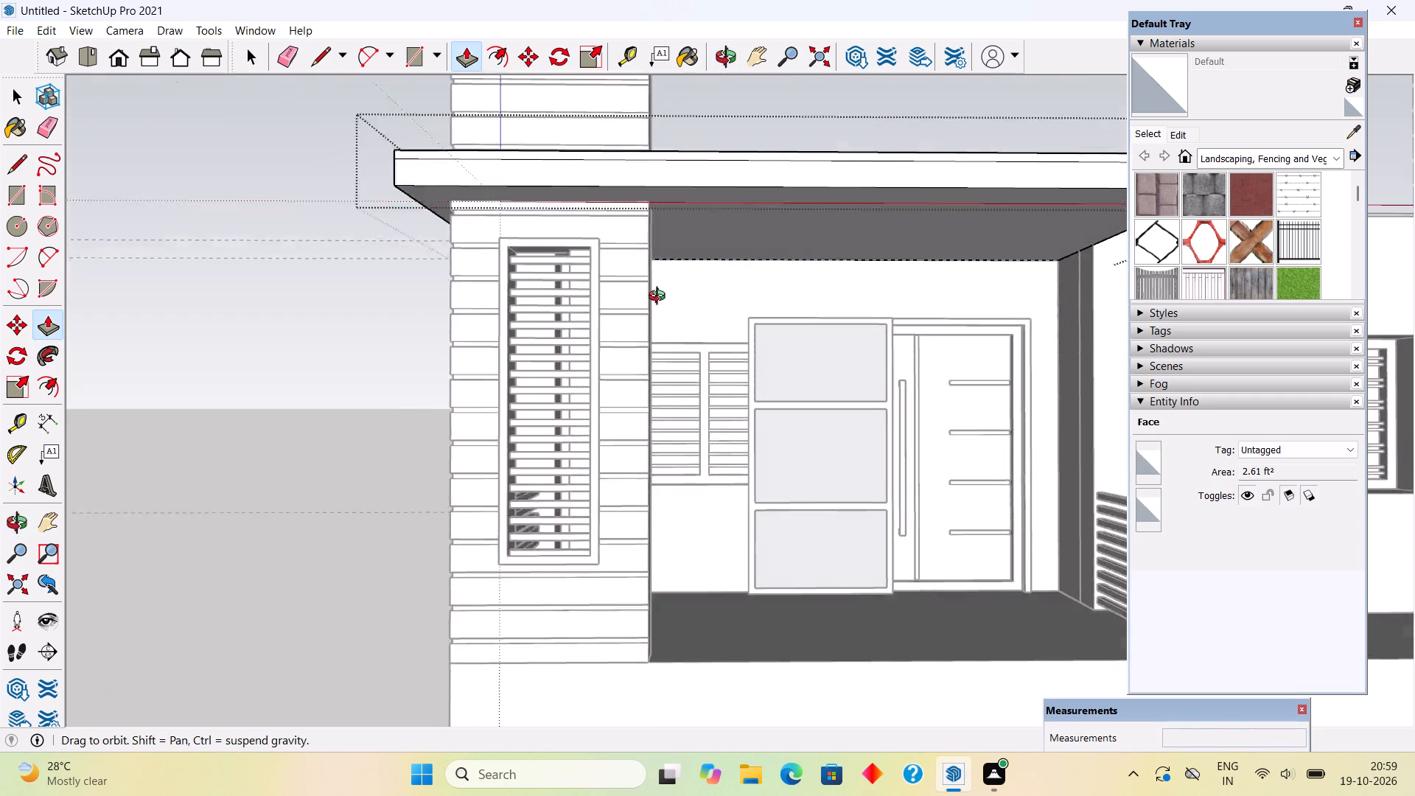
{"action": "middle_click_drag", "start_coordinate": [660, 298], "coordinate": [344, 418]}
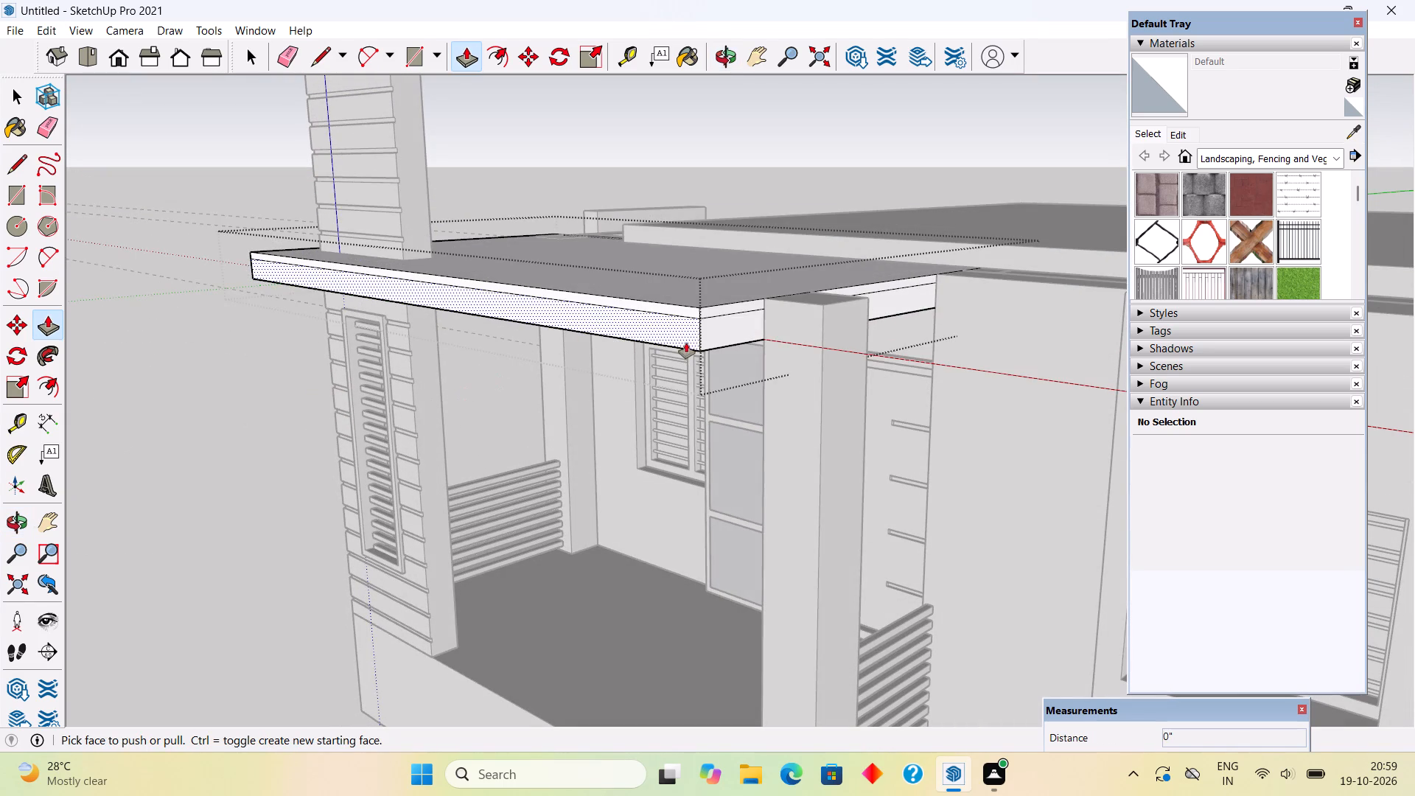
{"action": "left_click", "coordinate": [723, 339]}
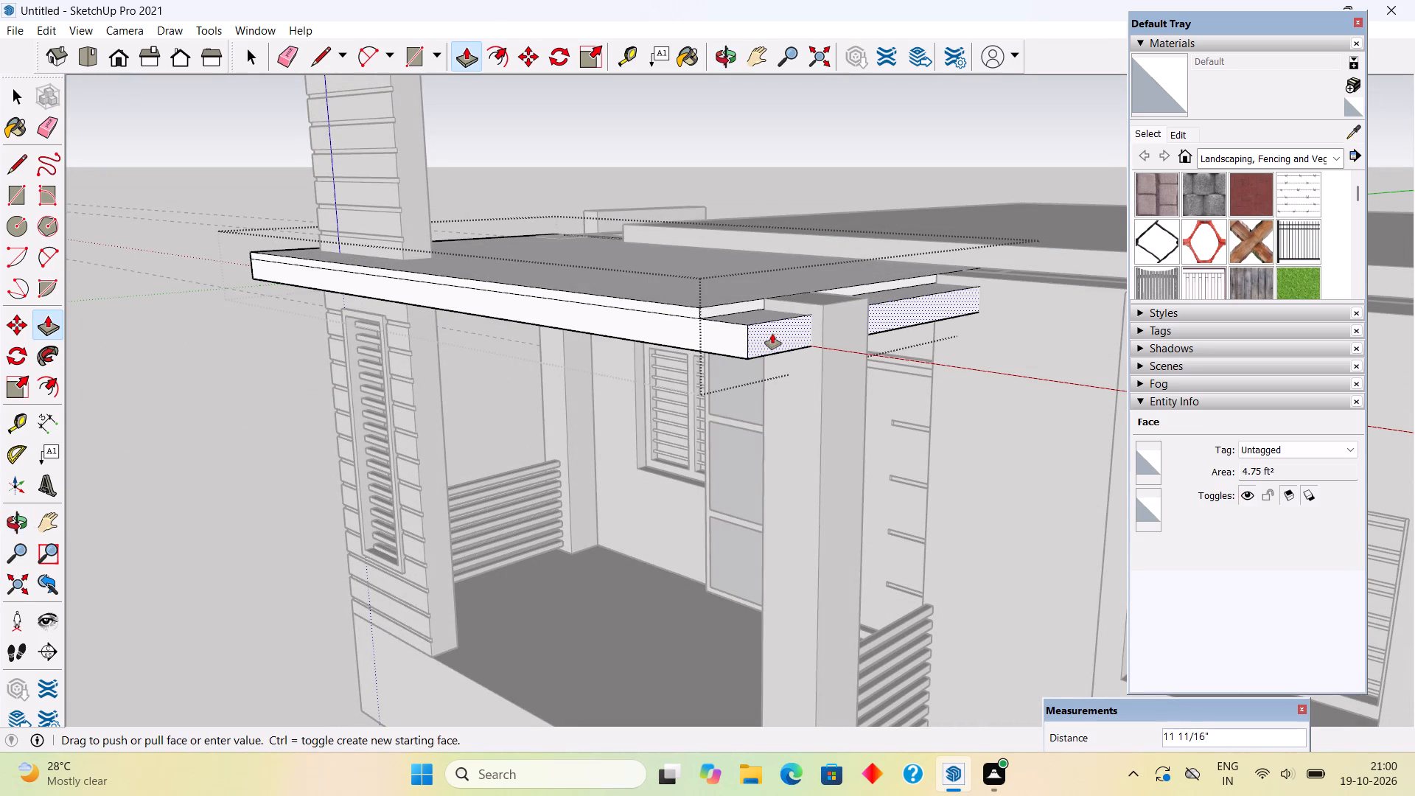
{"action": "type", "text": "1'"}
{"action": "key", "text": "BackSpace"}
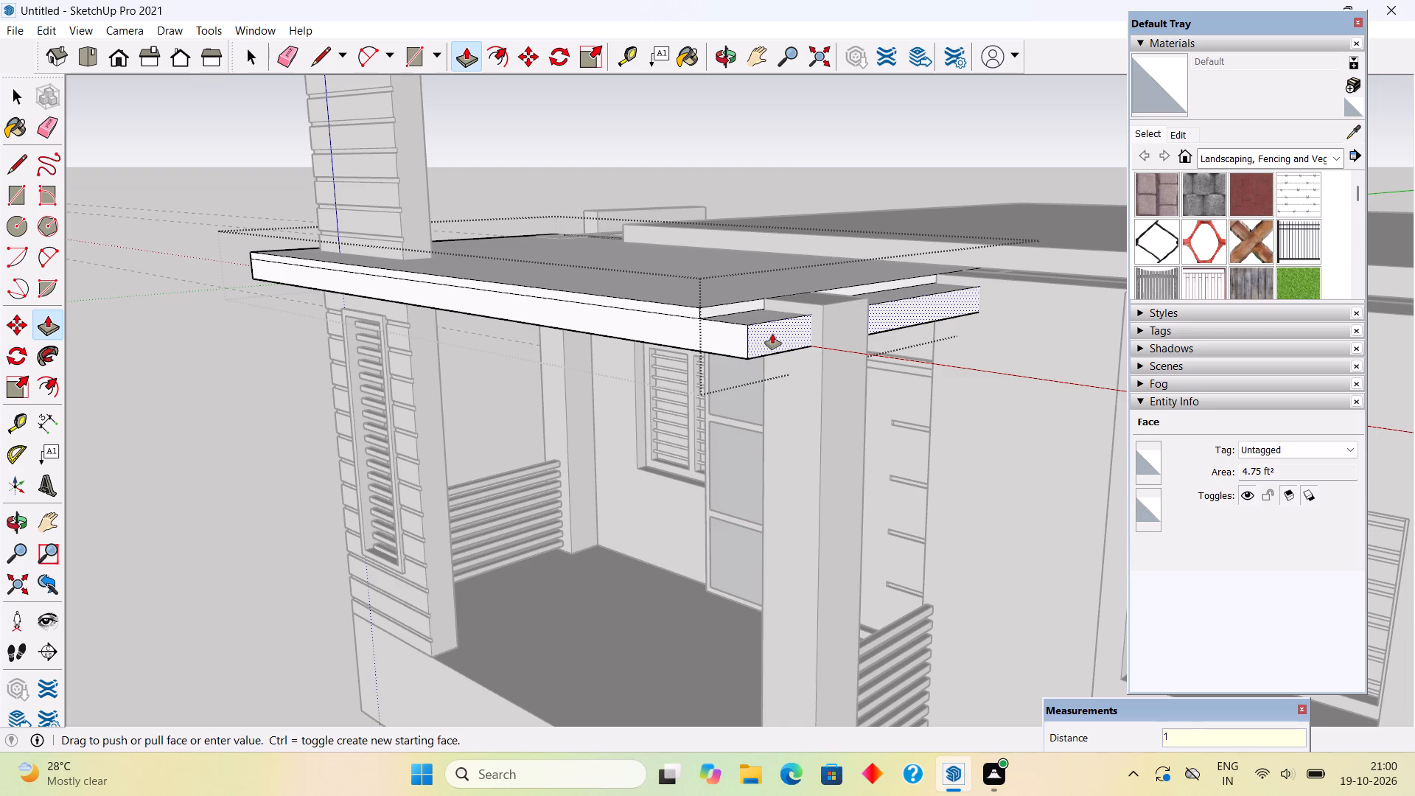
{"action": "type", "text": ".5'"}
{"action": "key", "text": "Return"}
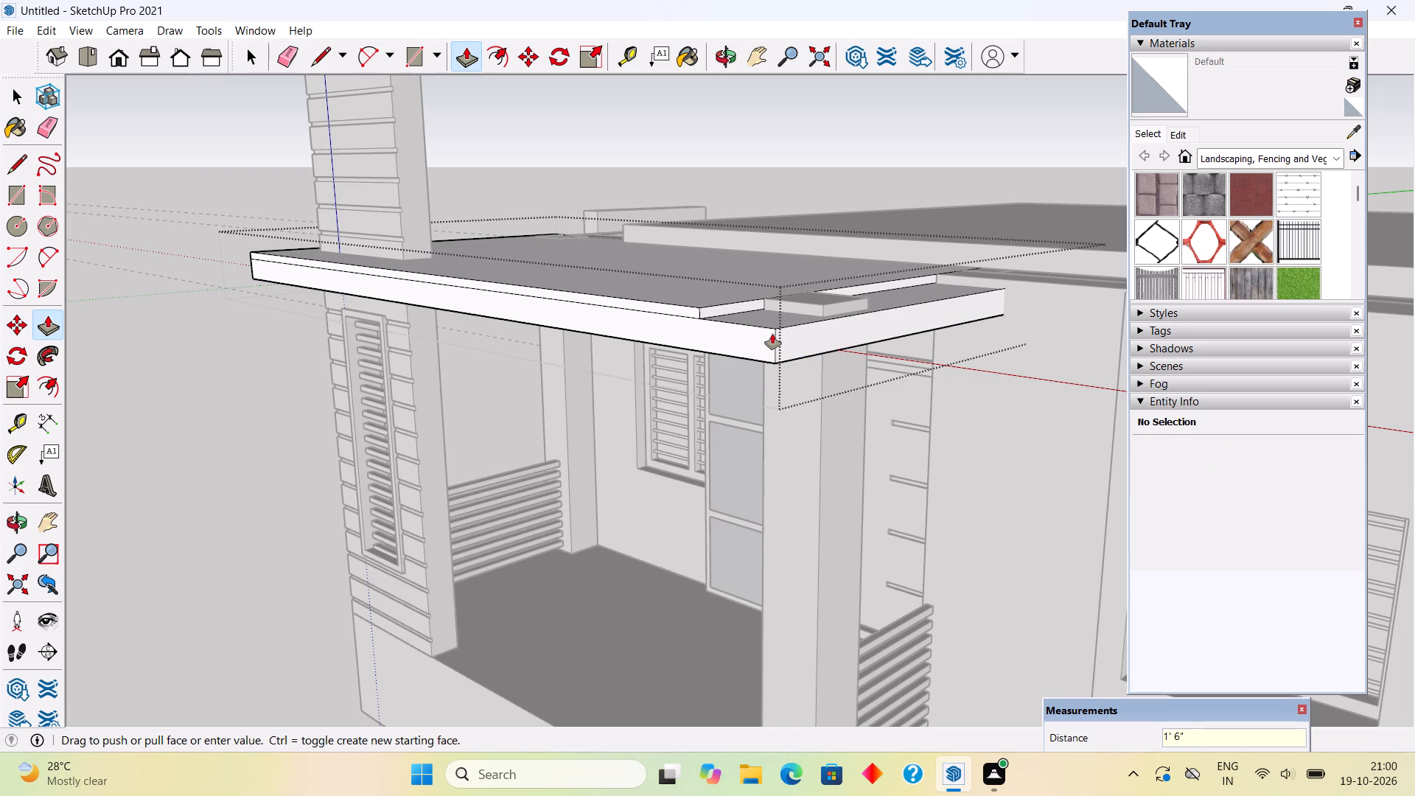
{"action": "left_click", "coordinate": [716, 310]}
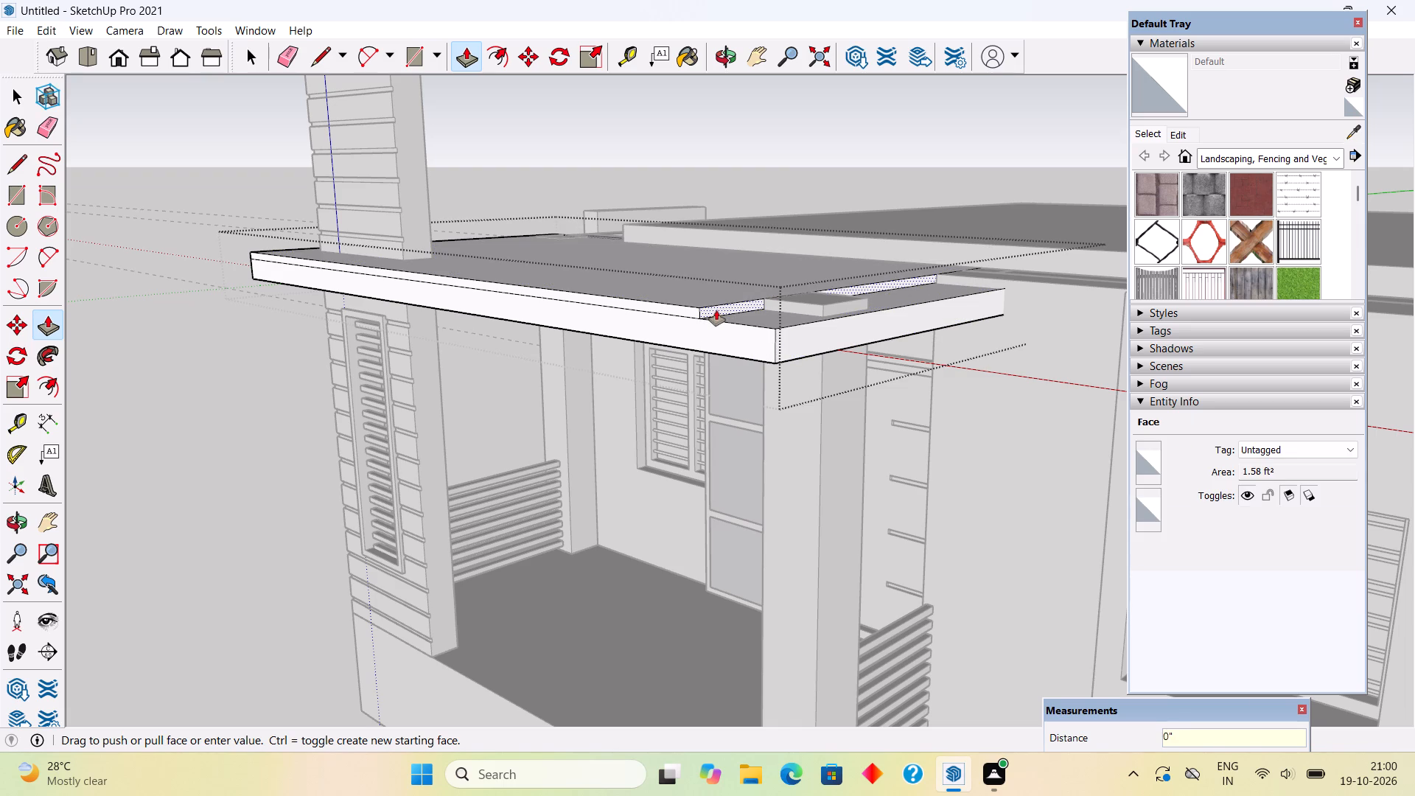
{"action": "left_click", "coordinate": [797, 335]}
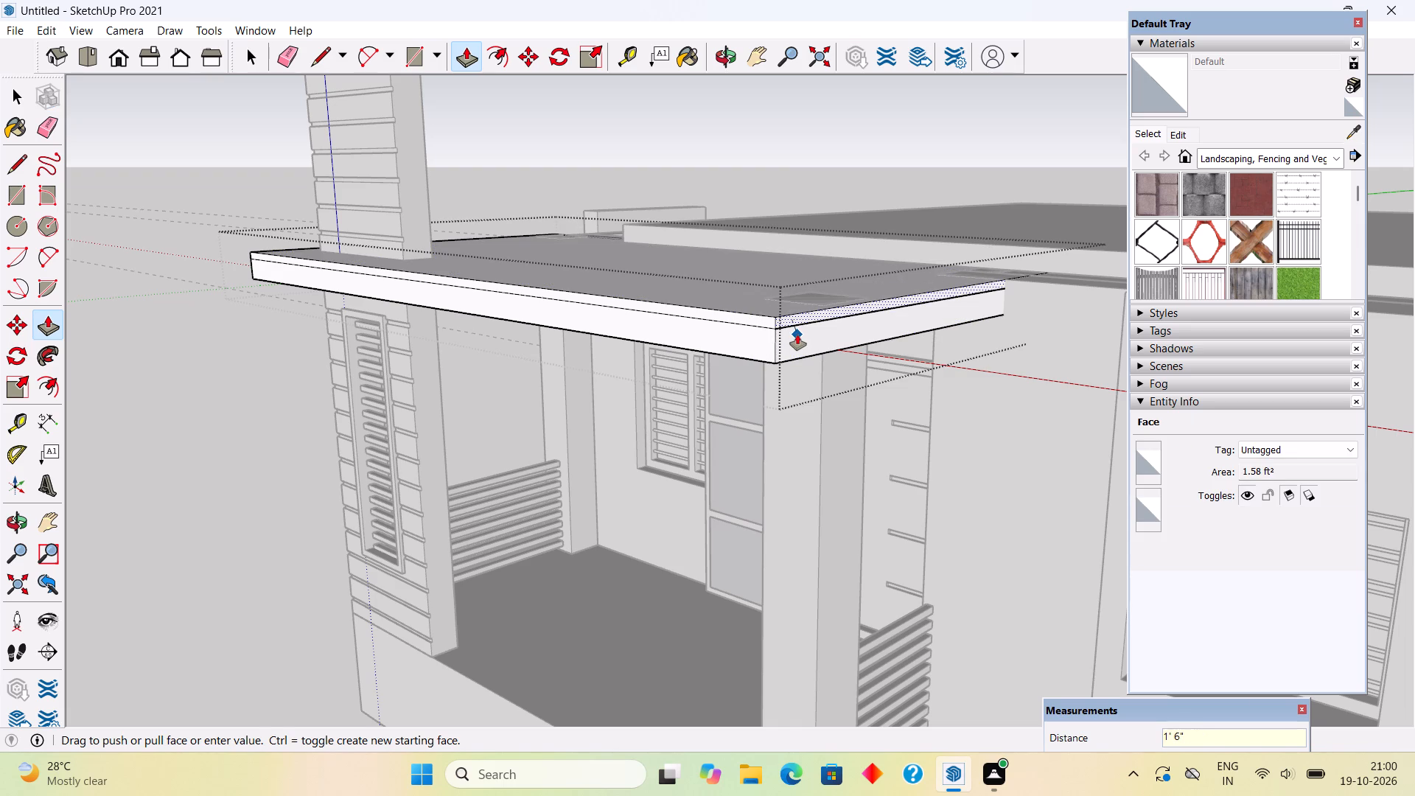
Recess the upper strip along the porch slab's front edge by 2".
{"action": "middle_click_drag", "start_coordinate": [773, 341], "coordinate": [810, 374]}
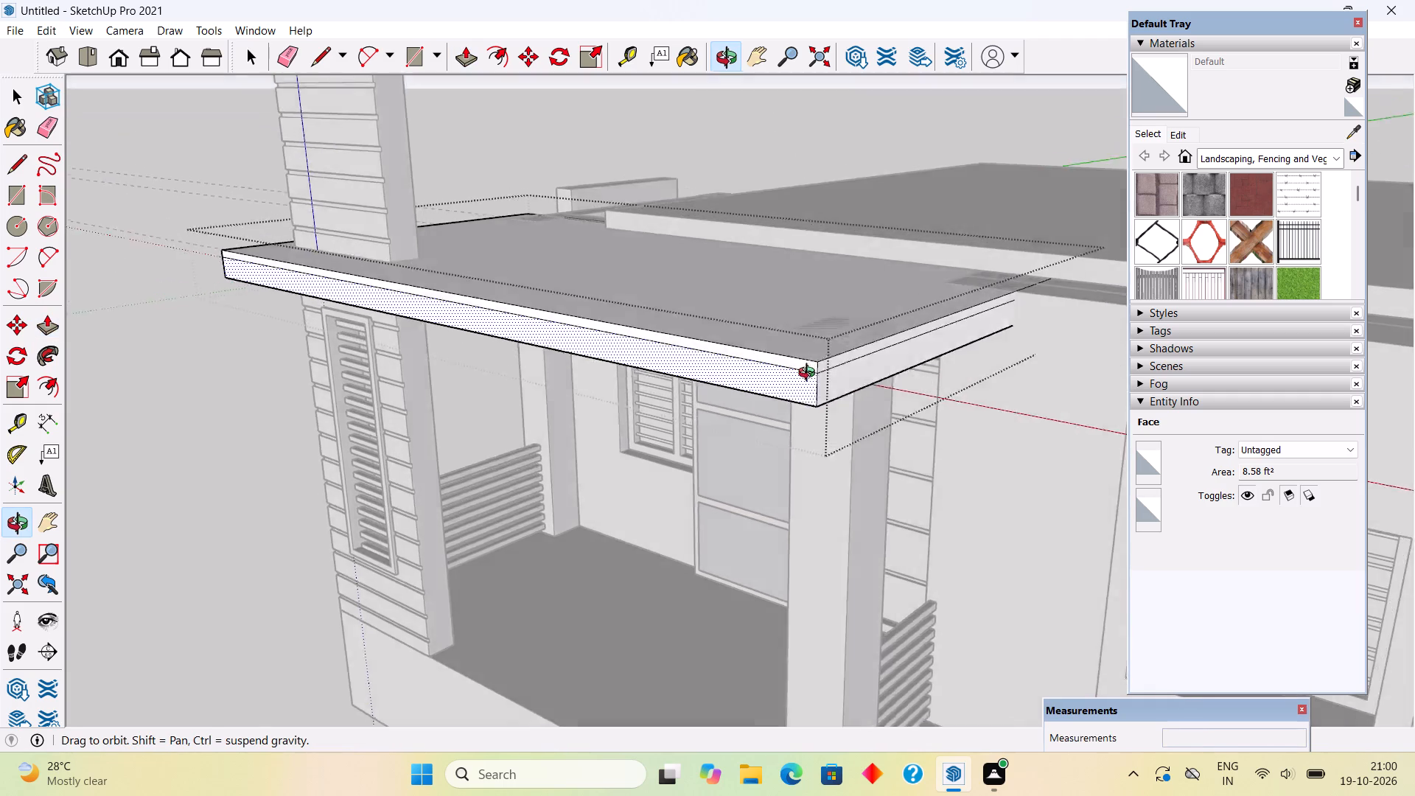
{"action": "middle_click_drag", "start_coordinate": [810, 374], "coordinate": [974, 385]}
{"action": "scroll", "coordinate": [910, 368], "scroll_direction": "up", "scroll_amount": 3}
{"action": "left_click", "coordinate": [909, 352]}
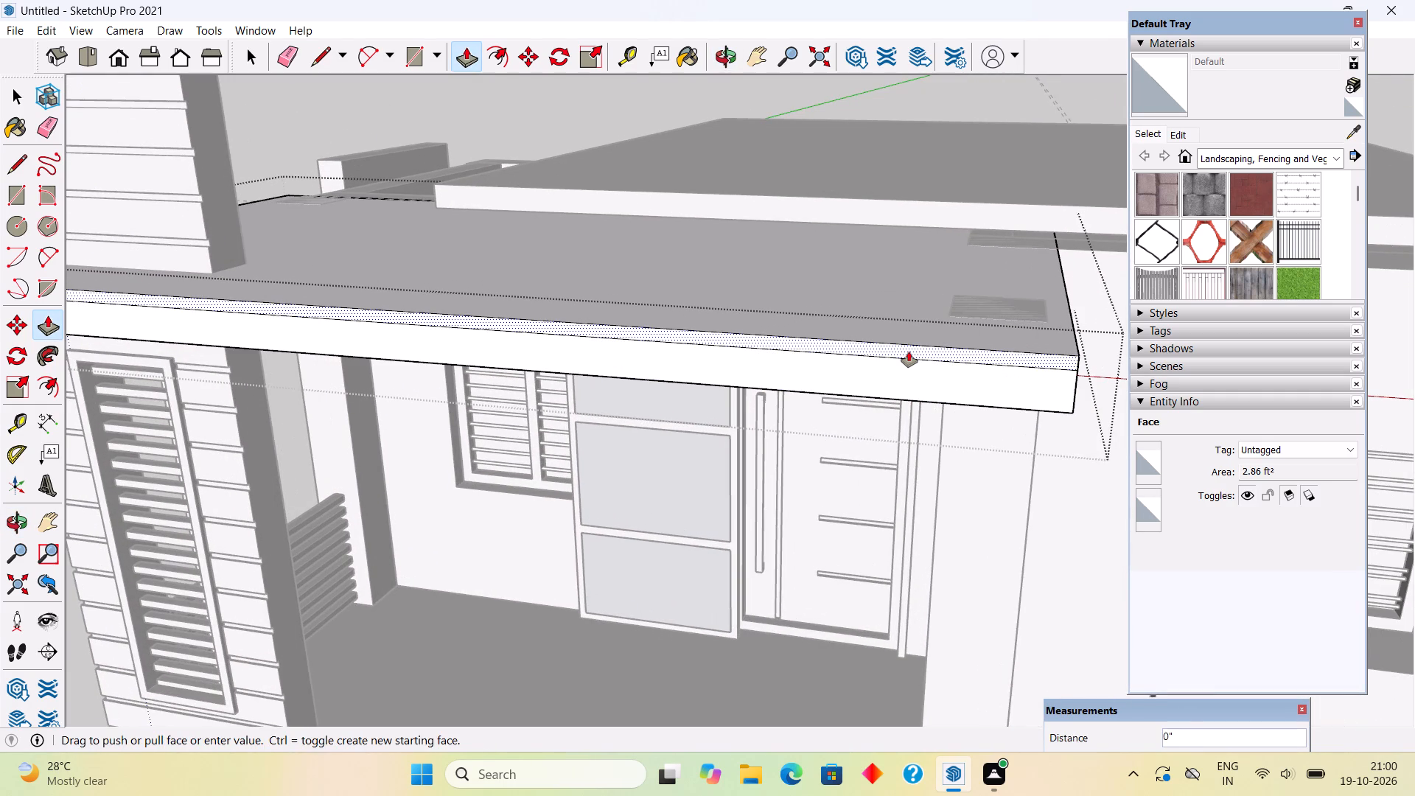
{"action": "type", "text": "2\""}
{"action": "key", "text": "Return"}
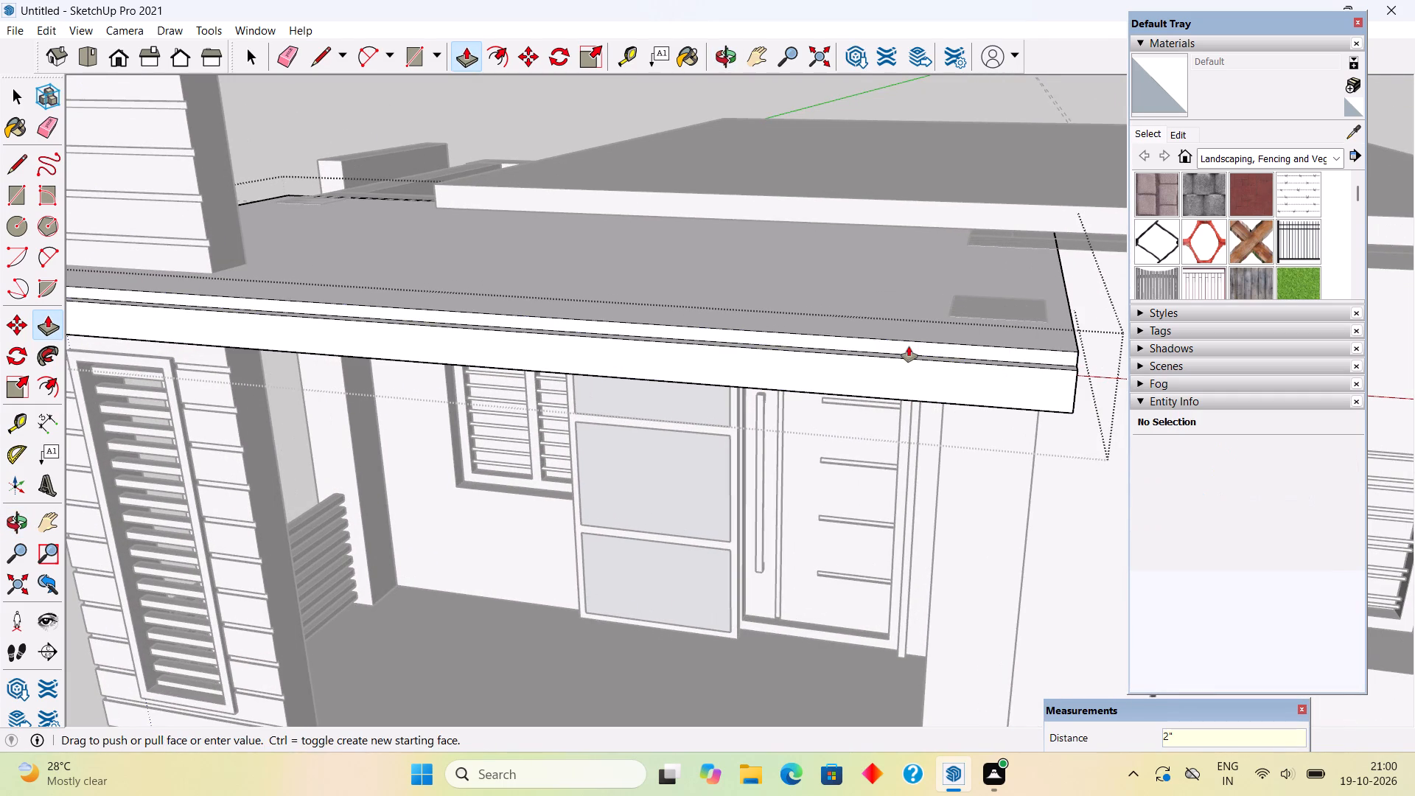
Recess the upper strip on the porch slab's side beside the ribbed column by 2", and close the slab group.
{"action": "scroll", "coordinate": [909, 346], "scroll_direction": "down", "scroll_amount": 6}
{"action": "scroll", "coordinate": [396, 422], "scroll_direction": "down", "scroll_amount": 3}
{"action": "middle_click_drag", "start_coordinate": [634, 421], "coordinate": [857, 419]}
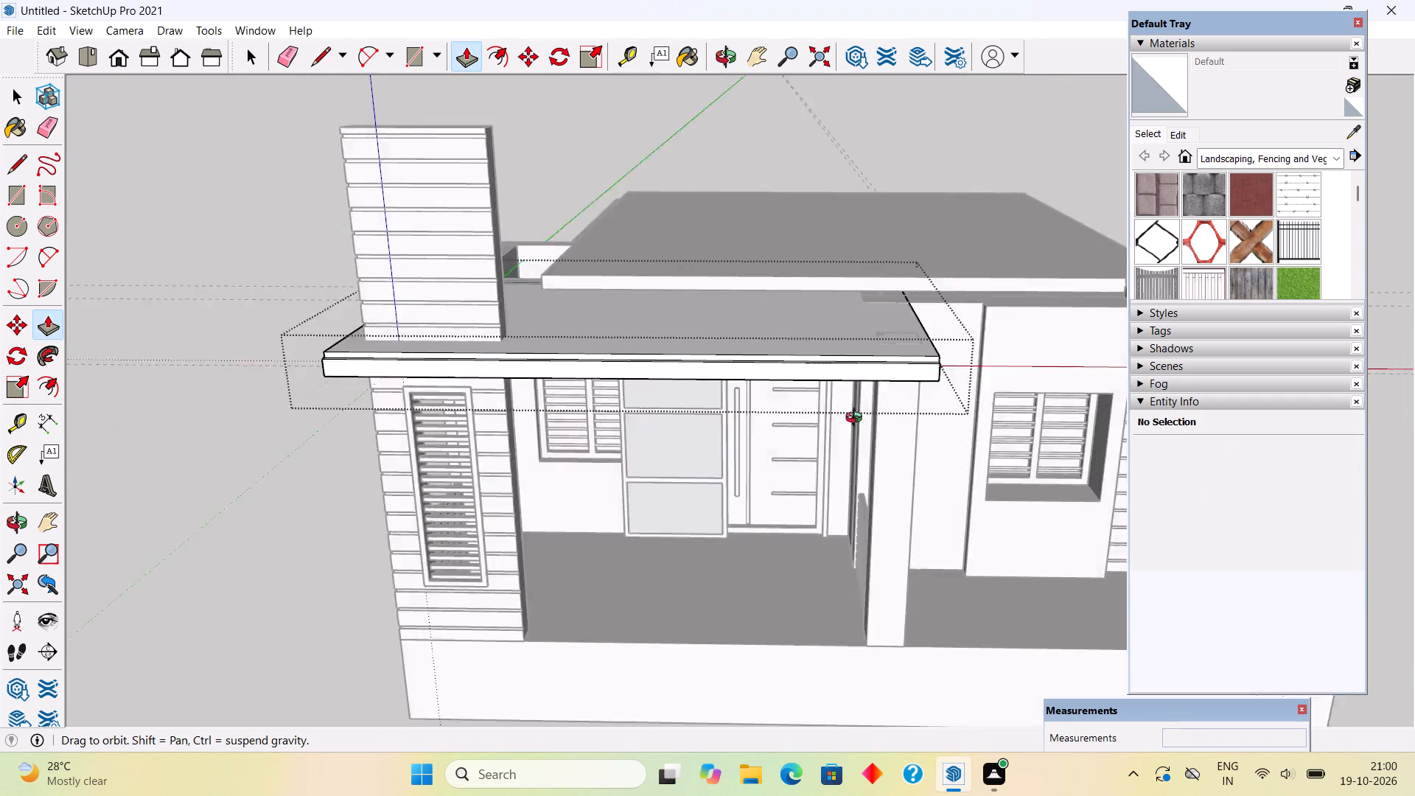
{"action": "middle_click_drag", "start_coordinate": [857, 419], "coordinate": [1141, 394]}
{"action": "scroll", "coordinate": [788, 385], "scroll_direction": "up", "scroll_amount": 4}
{"action": "left_click", "coordinate": [832, 322]}
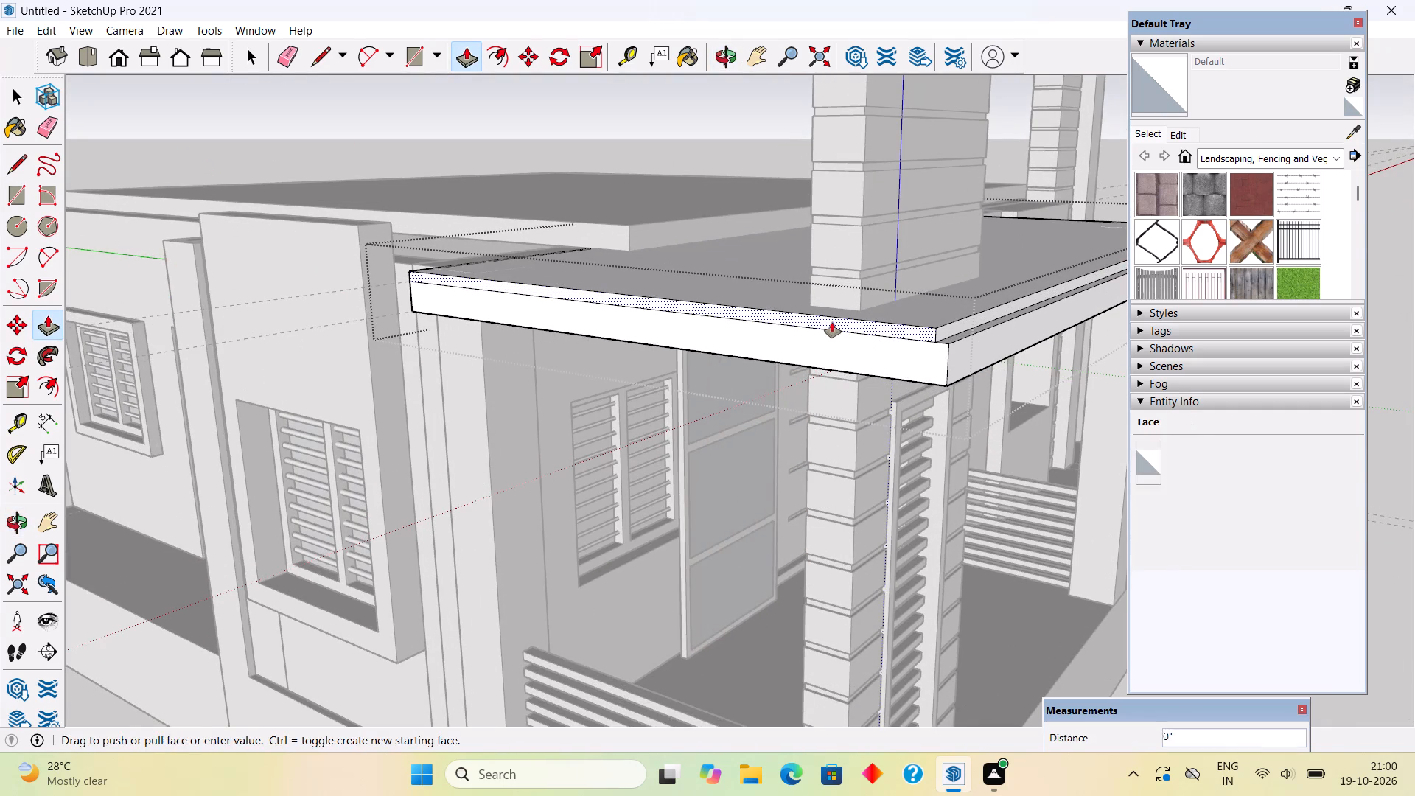
{"action": "type", "text": "2\""}
{"action": "key", "text": "Return"}
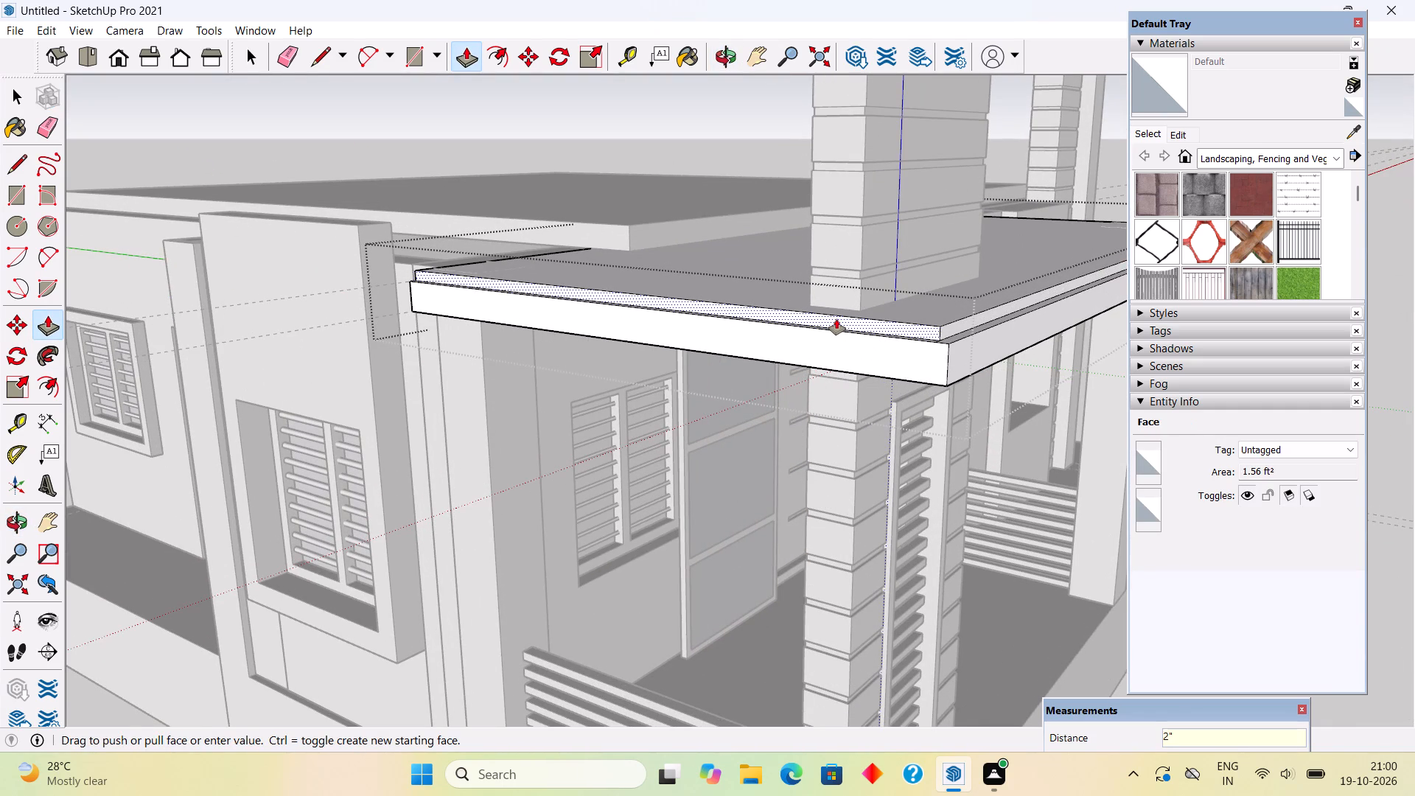
{"action": "key", "text": "space"}
{"action": "scroll", "coordinate": [836, 318], "scroll_direction": "down", "scroll_amount": 8}
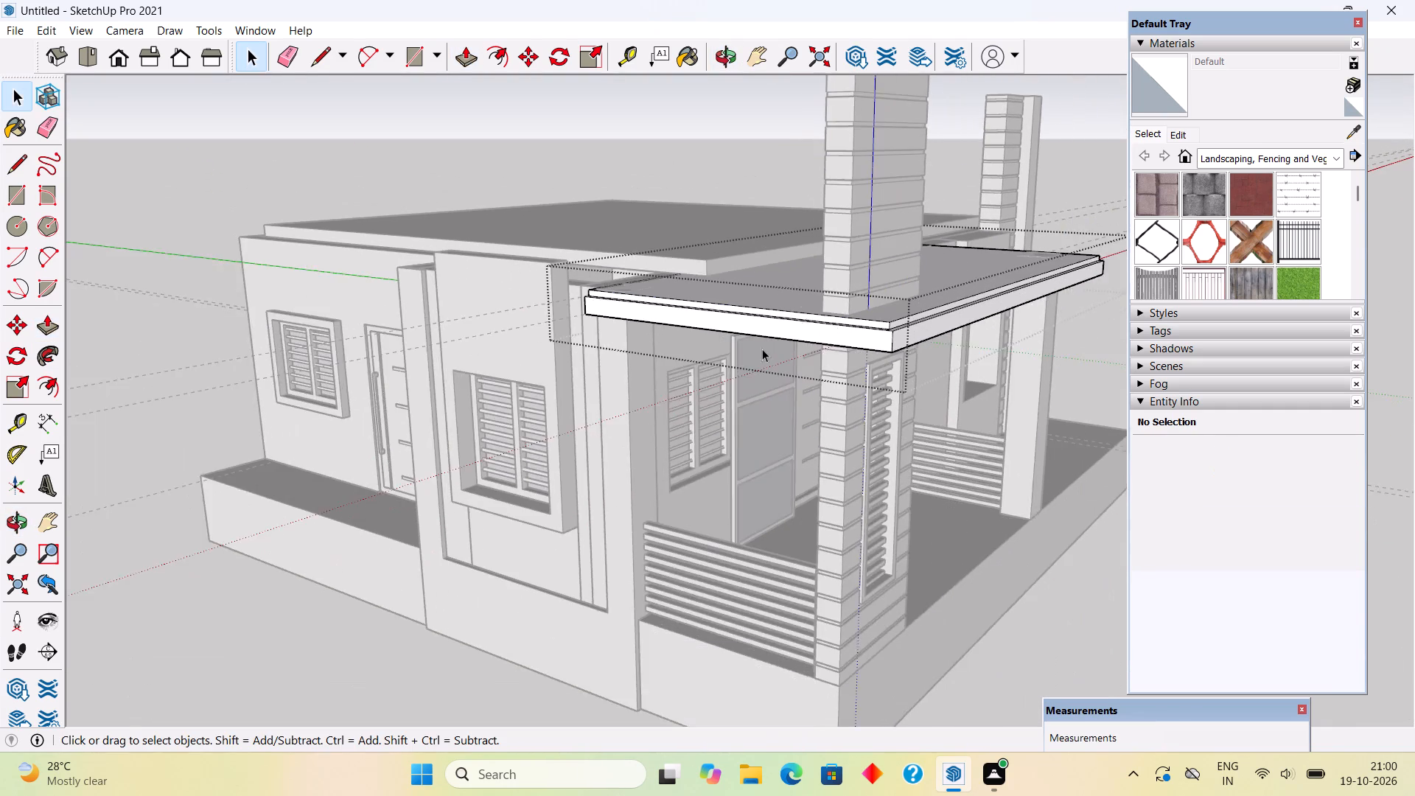
{"action": "scroll", "coordinate": [762, 349], "scroll_direction": "down", "scroll_amount": 2}
{"action": "scroll", "coordinate": [760, 352], "scroll_direction": "up", "scroll_amount": 1}
{"action": "left_click", "coordinate": [589, 99]}
Inside the main roof slab group, extend the front face 8' 6" outward over the porch slab to its front edge.
{"action": "middle_click_drag", "start_coordinate": [872, 303], "coordinate": [486, 247]}
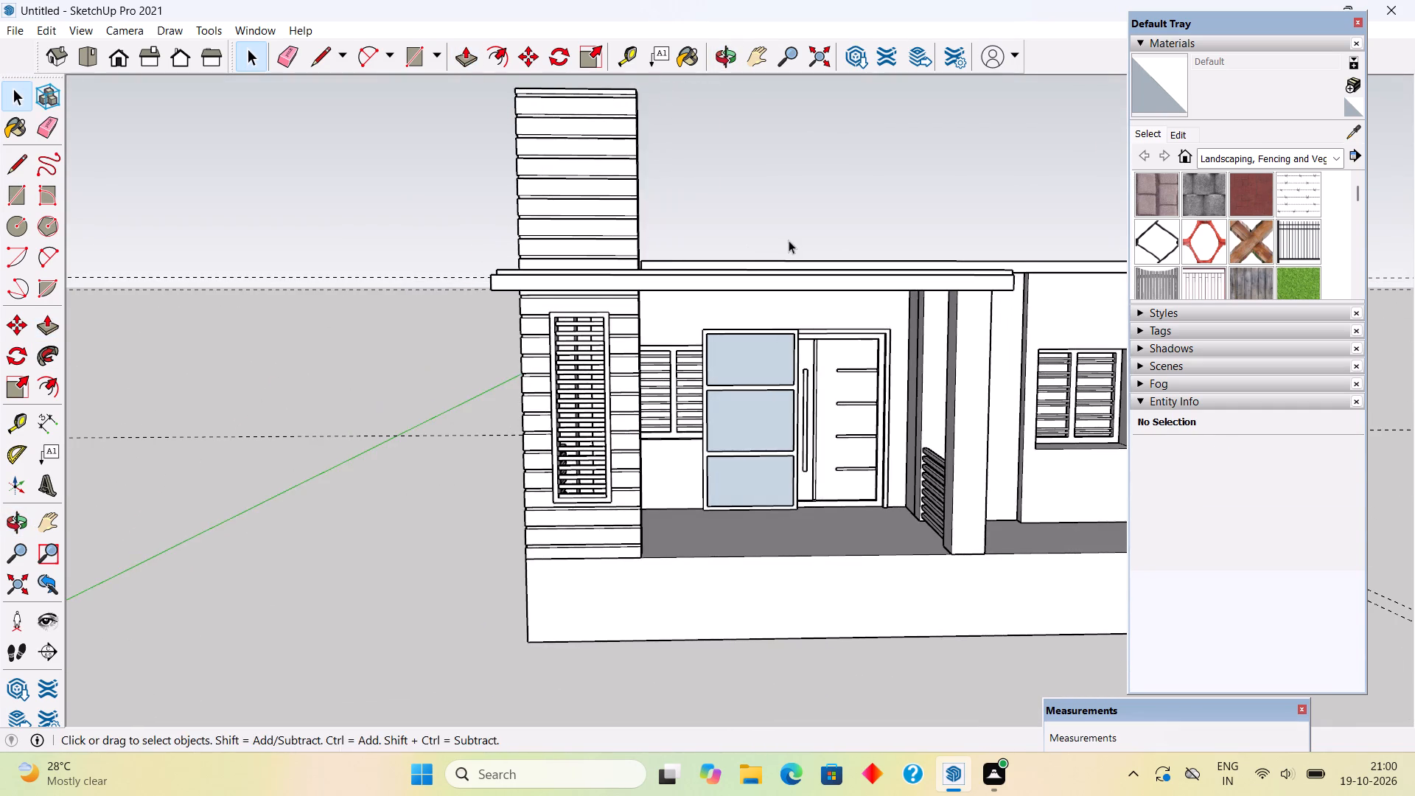
{"action": "middle_click_drag", "start_coordinate": [789, 249], "coordinate": [780, 362]}
{"action": "scroll", "coordinate": [775, 311], "scroll_direction": "up", "scroll_amount": 6}
{"action": "triple_click", "coordinate": [798, 264]}
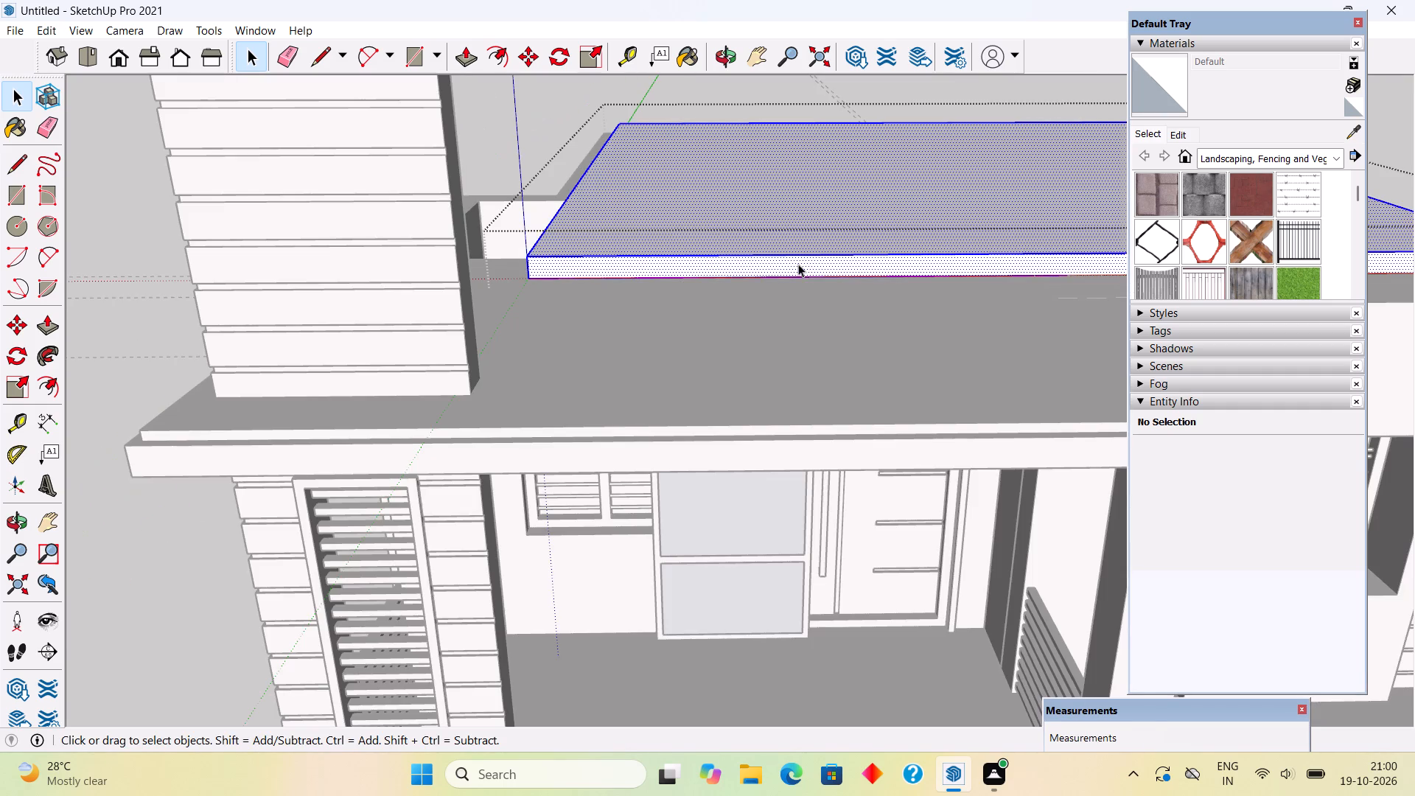
{"action": "key", "text": "p"}
{"action": "left_click", "coordinate": [798, 264]}
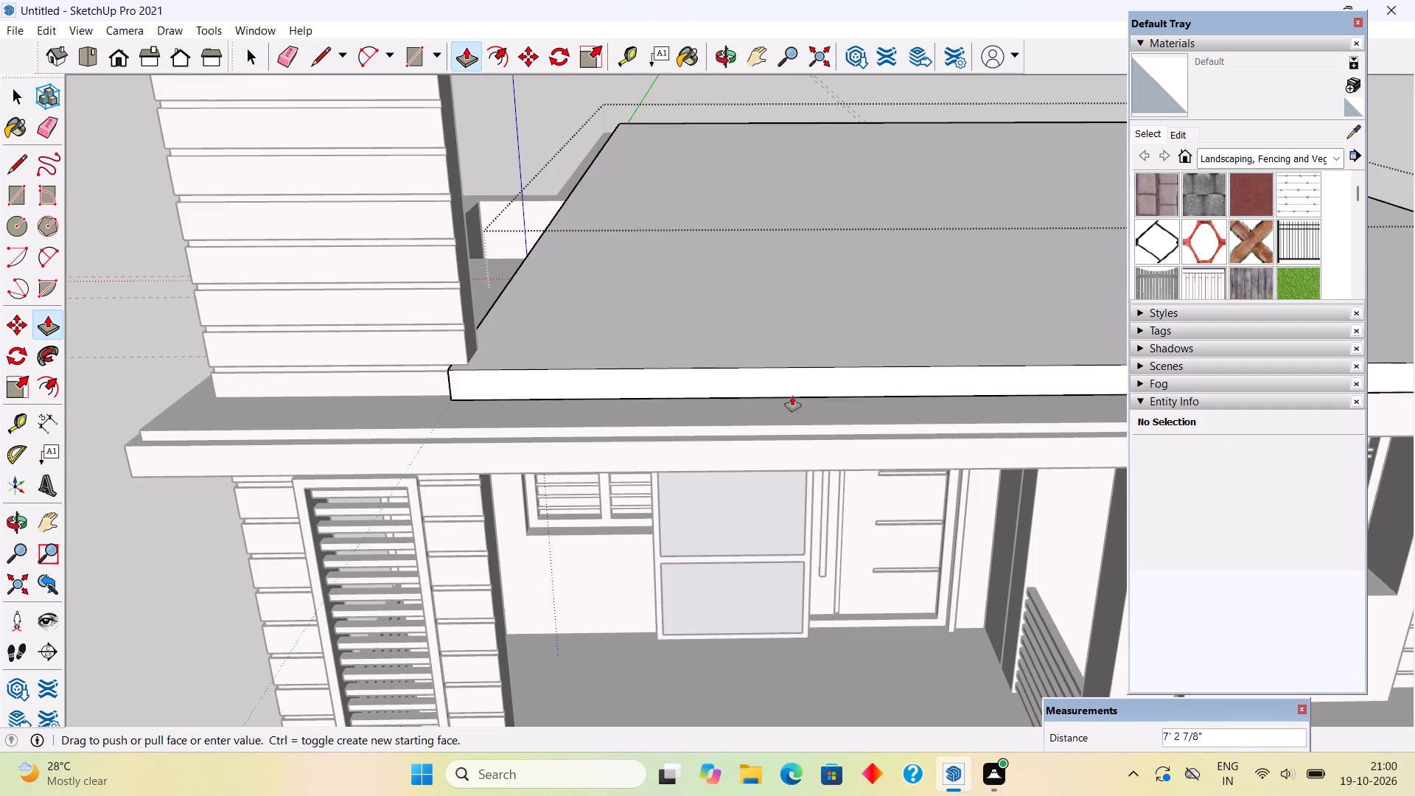
{"action": "left_click", "coordinate": [797, 454]}
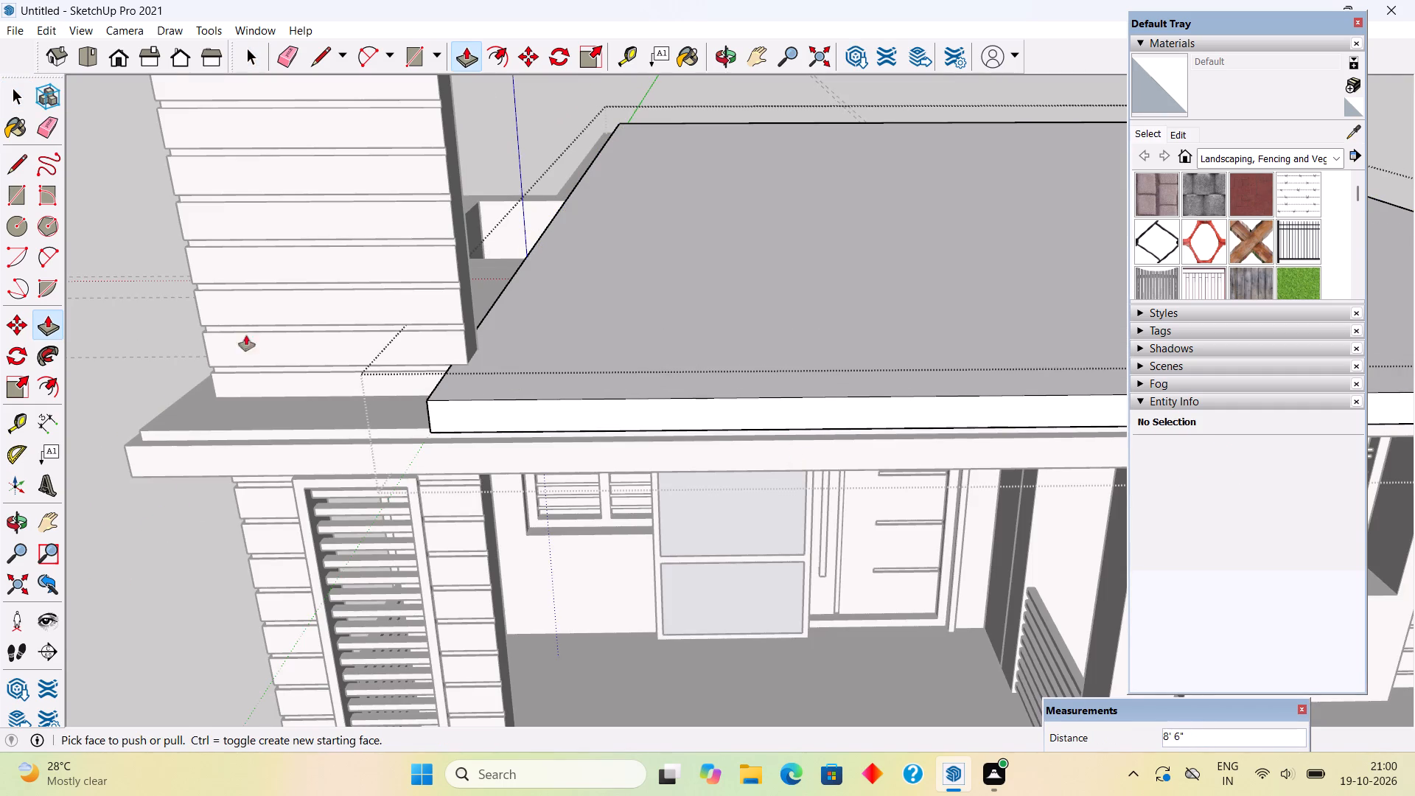
Extend the main roof slab's side face about 4' 5" outward to the side edge of the porch slab.
{"action": "middle_click_drag", "start_coordinate": [279, 332], "coordinate": [789, 284]}
{"action": "left_click", "coordinate": [780, 293]}
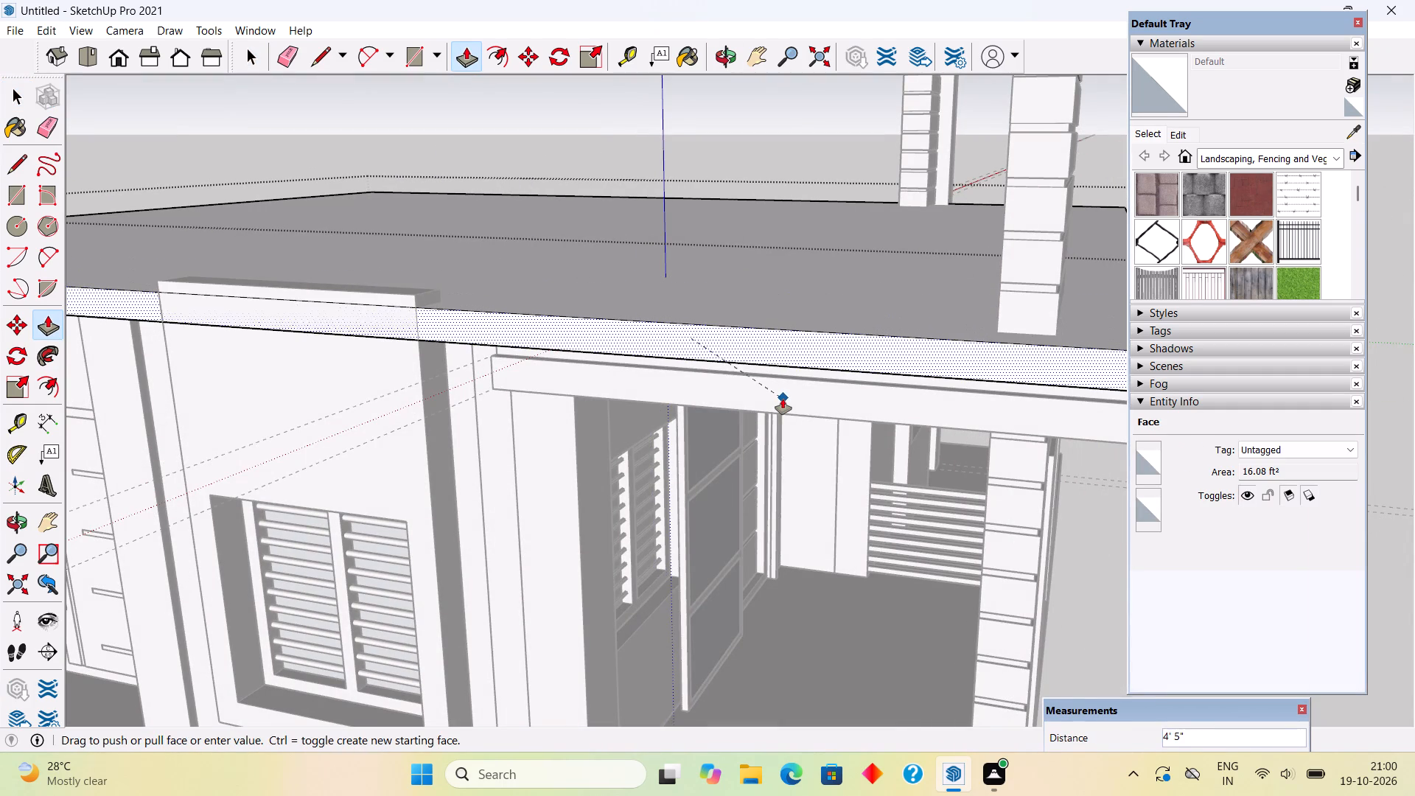
{"action": "left_click", "coordinate": [783, 399]}
{"action": "key", "text": "space"}
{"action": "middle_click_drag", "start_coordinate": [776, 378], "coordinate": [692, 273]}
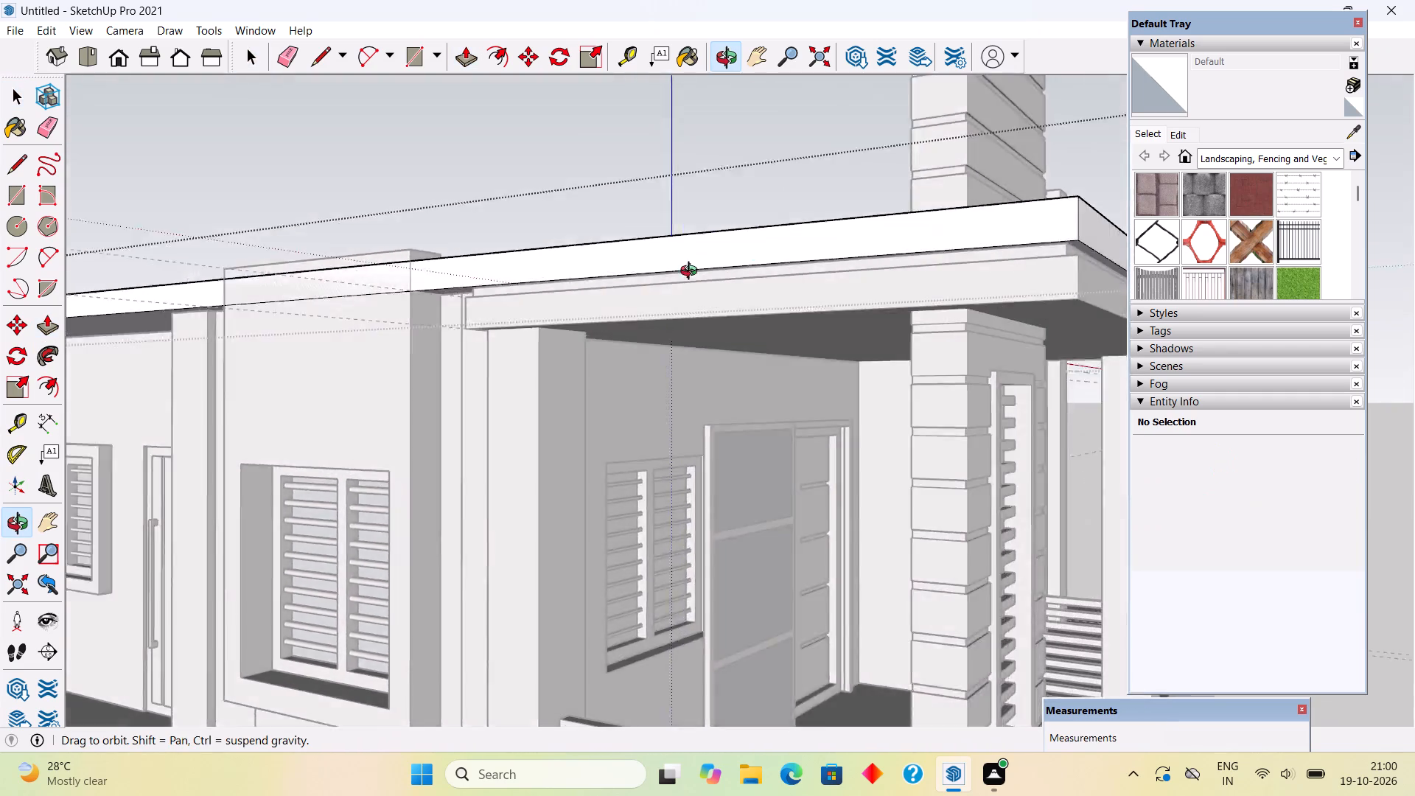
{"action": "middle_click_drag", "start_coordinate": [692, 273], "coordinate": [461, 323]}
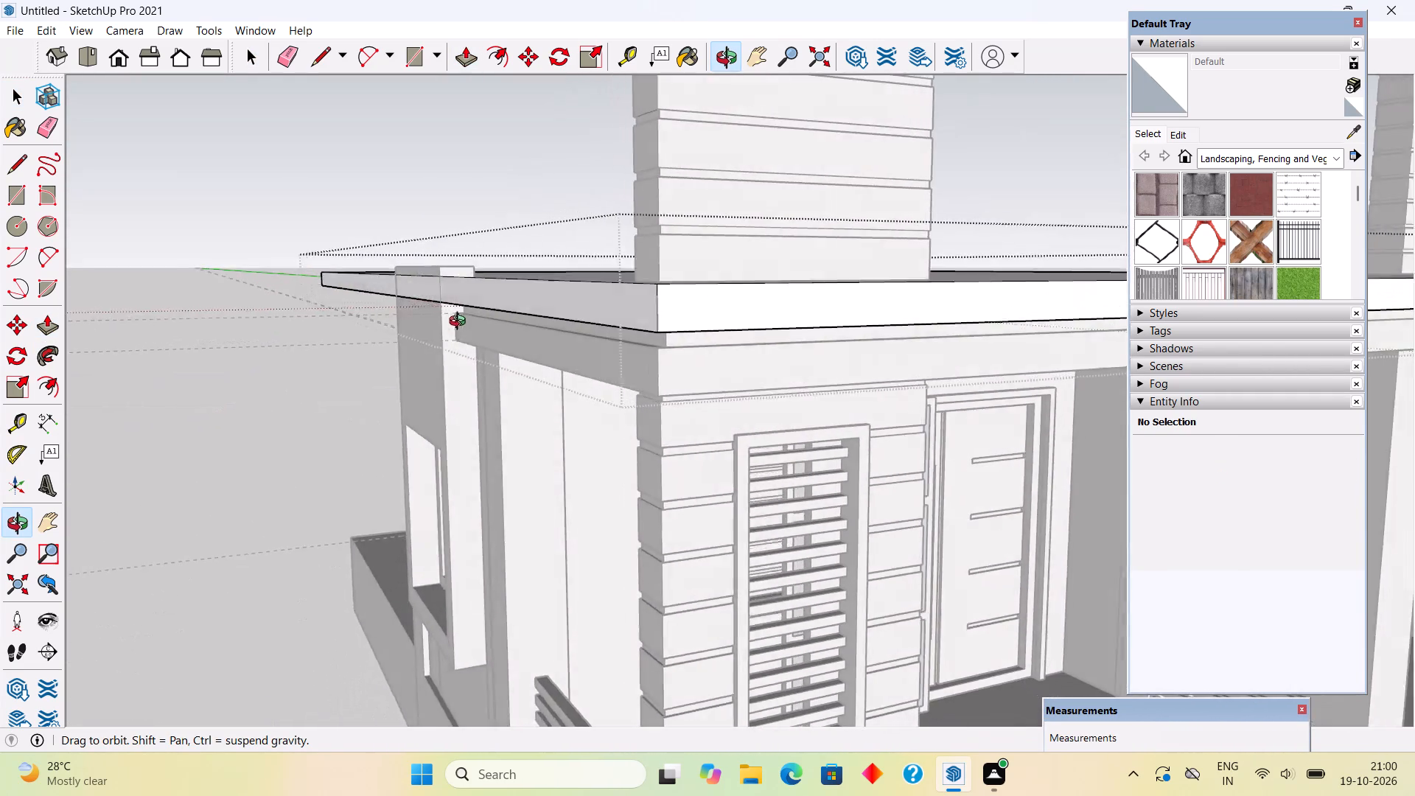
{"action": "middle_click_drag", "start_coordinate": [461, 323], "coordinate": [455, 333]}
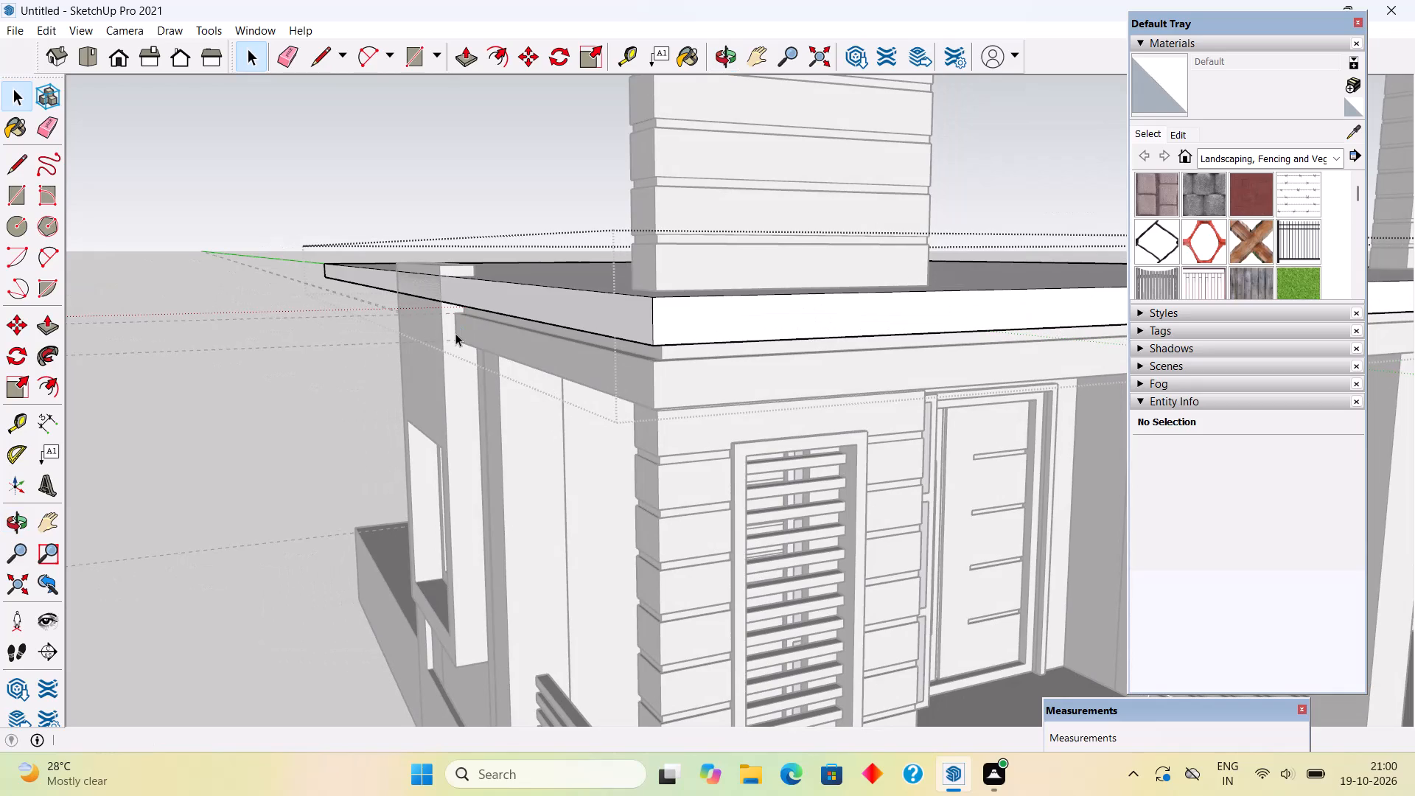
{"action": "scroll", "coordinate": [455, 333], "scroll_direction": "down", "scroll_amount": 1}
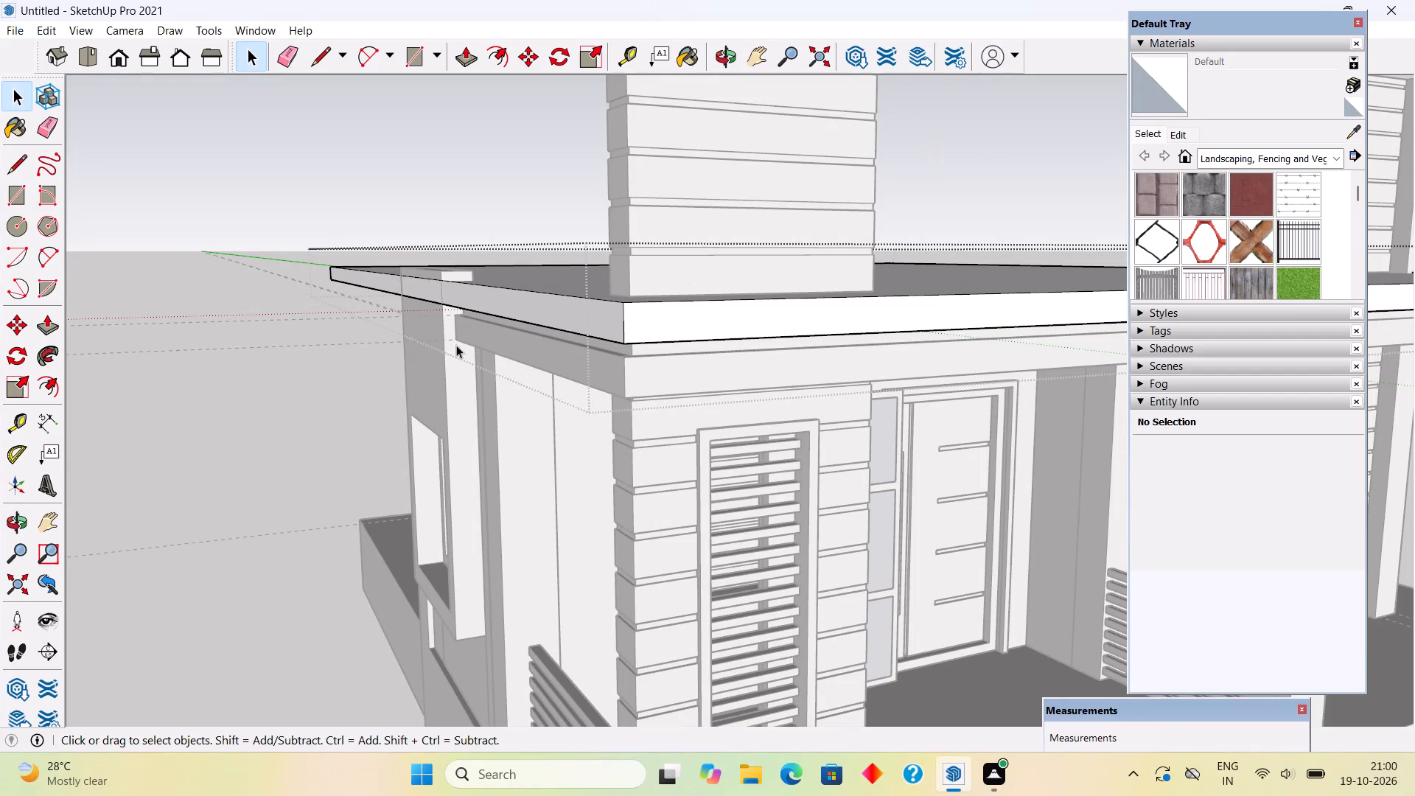
Push the main roof slab's side face, on the porch side, inward by 8" so it sits flush with the side wall.
{"action": "middle_click_drag", "start_coordinate": [543, 342], "coordinate": [1003, 318]}
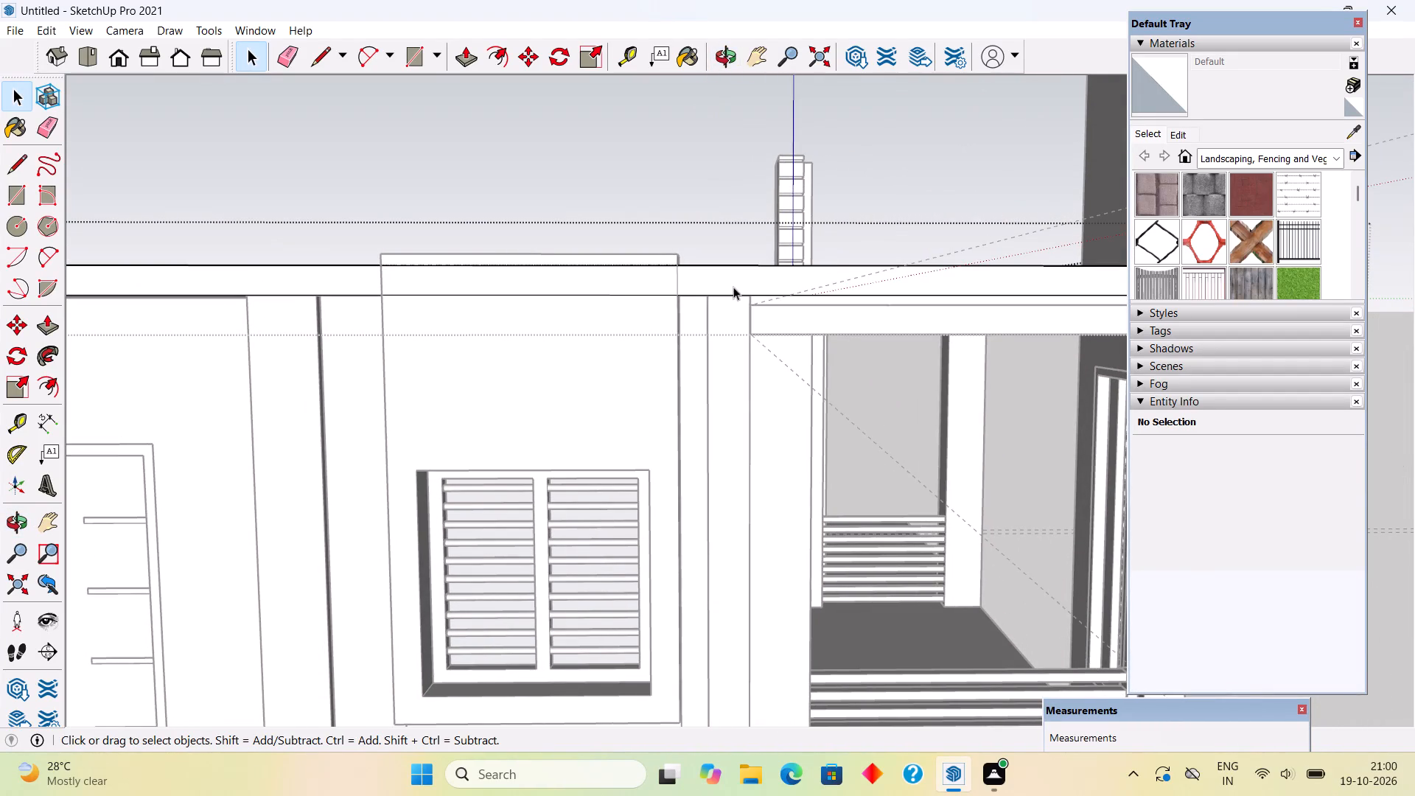
{"action": "triple_click", "coordinate": [713, 285]}
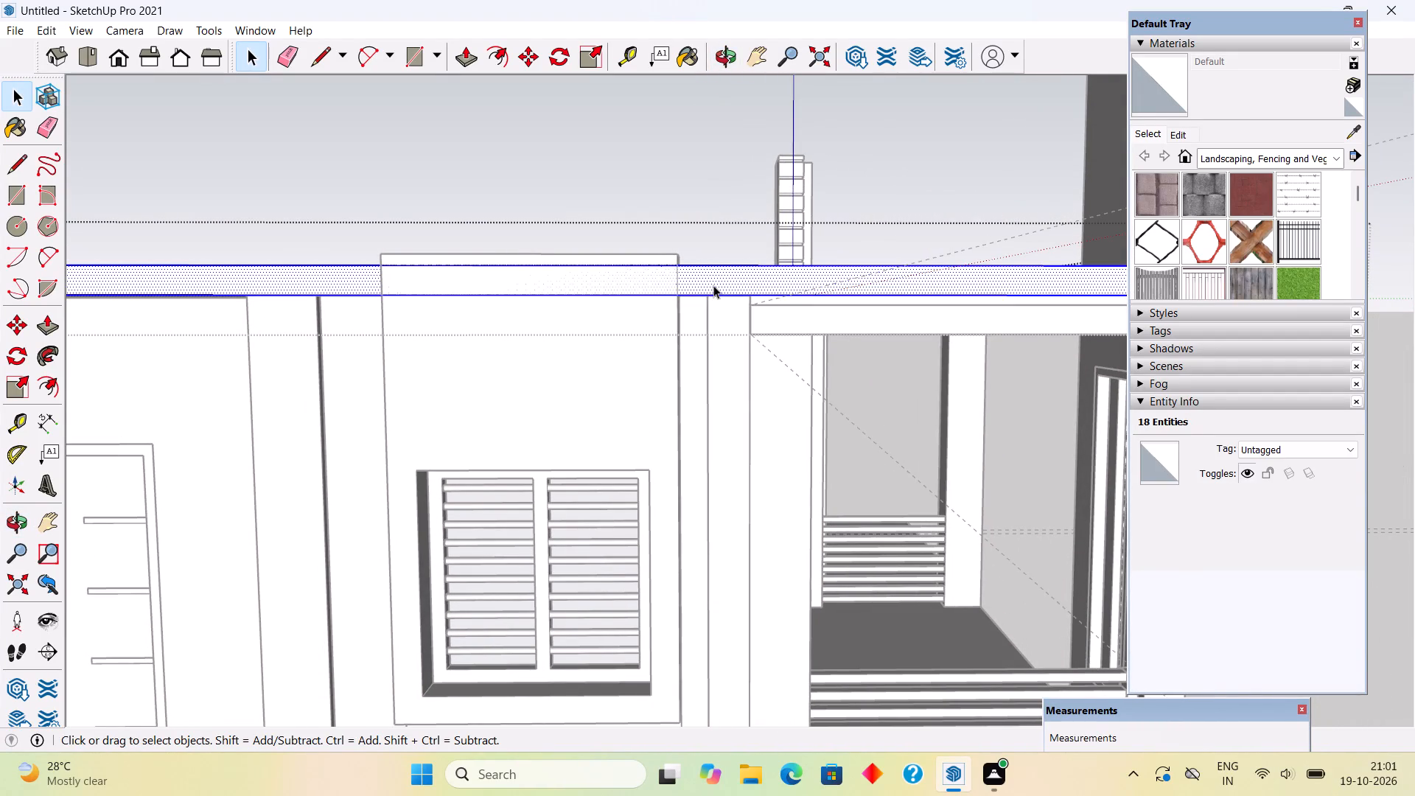
{"action": "middle_click_drag", "start_coordinate": [711, 284], "coordinate": [802, 240]}
{"action": "scroll", "coordinate": [809, 243], "scroll_direction": "up", "scroll_amount": 13}
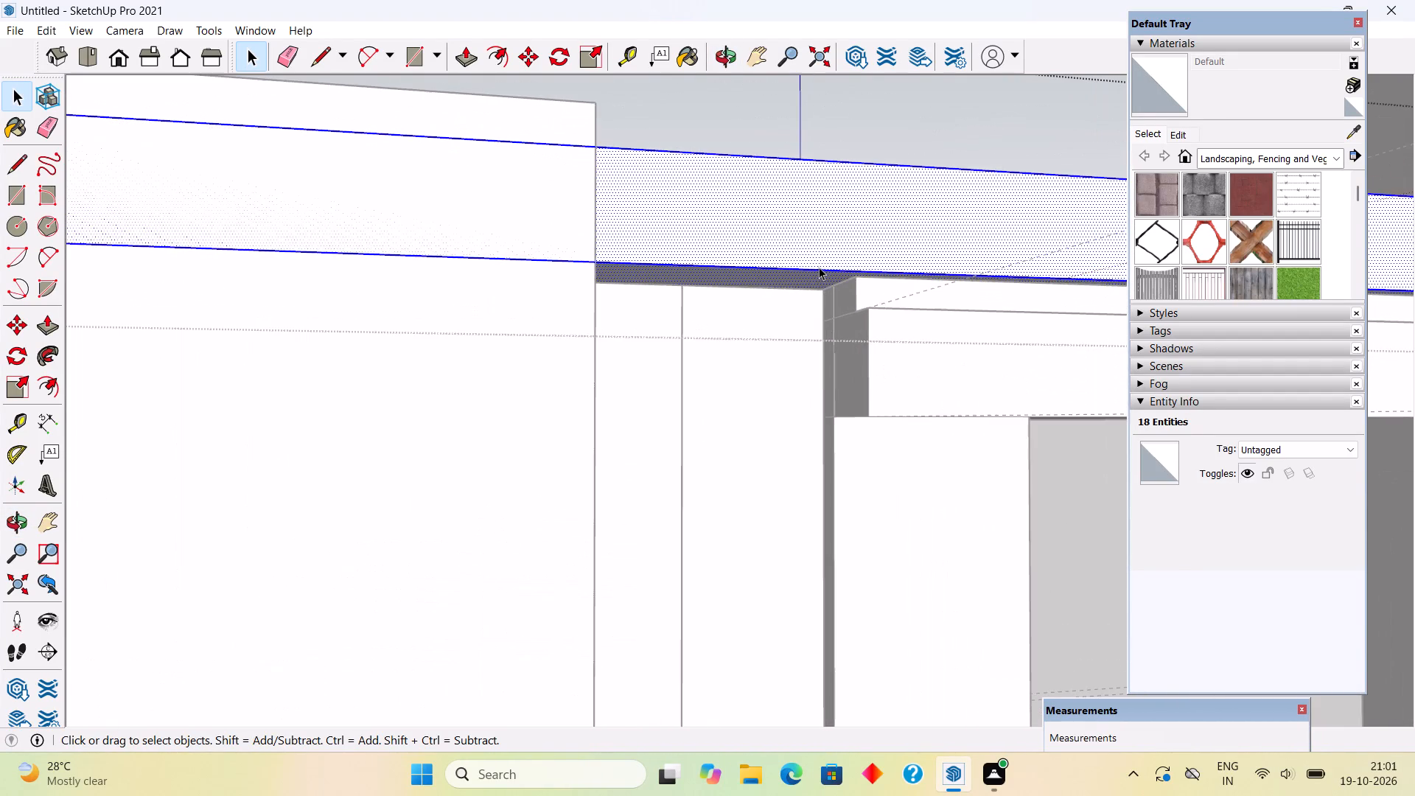
{"action": "middle_click_drag", "start_coordinate": [836, 229], "coordinate": [856, 290]}
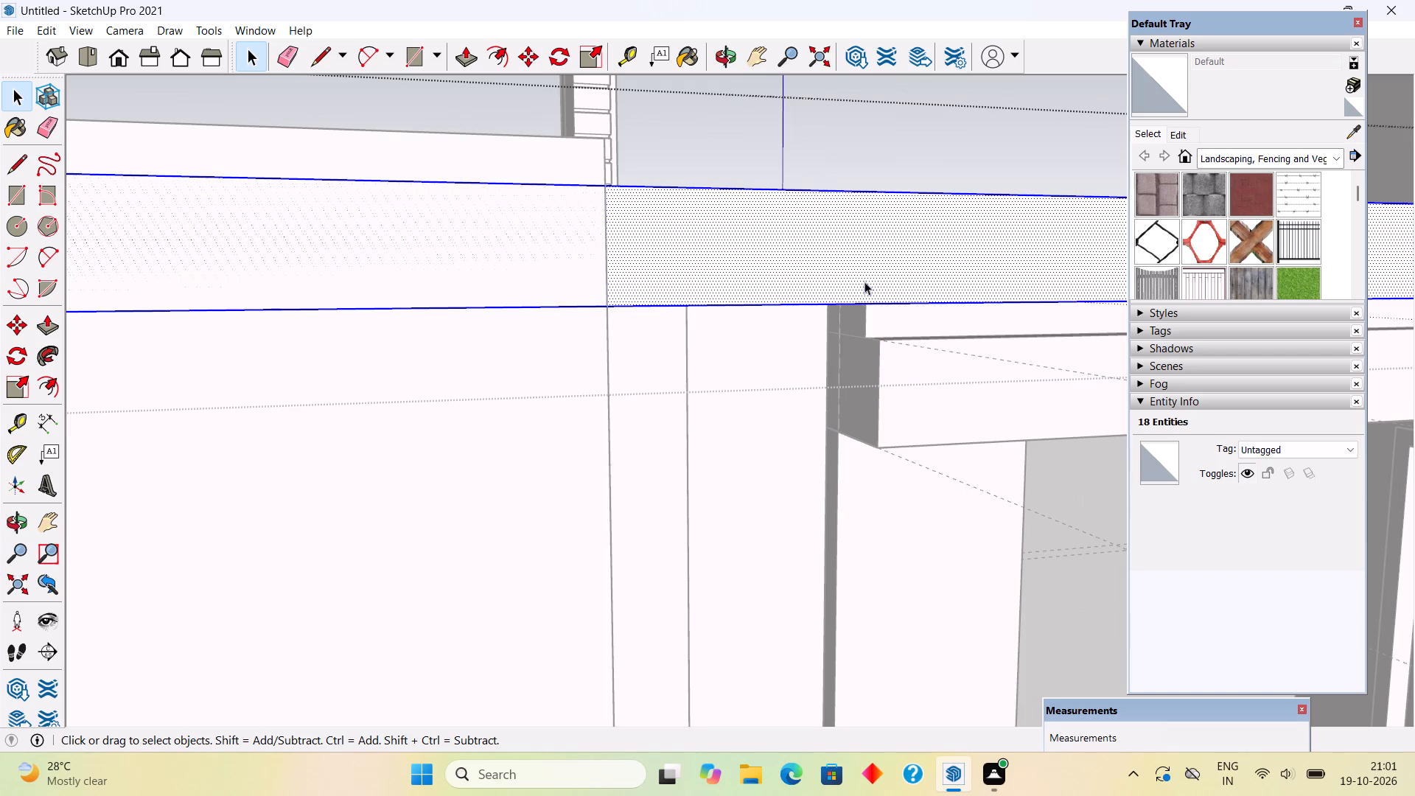
{"action": "middle_click_drag", "start_coordinate": [906, 239], "coordinate": [994, 167]}
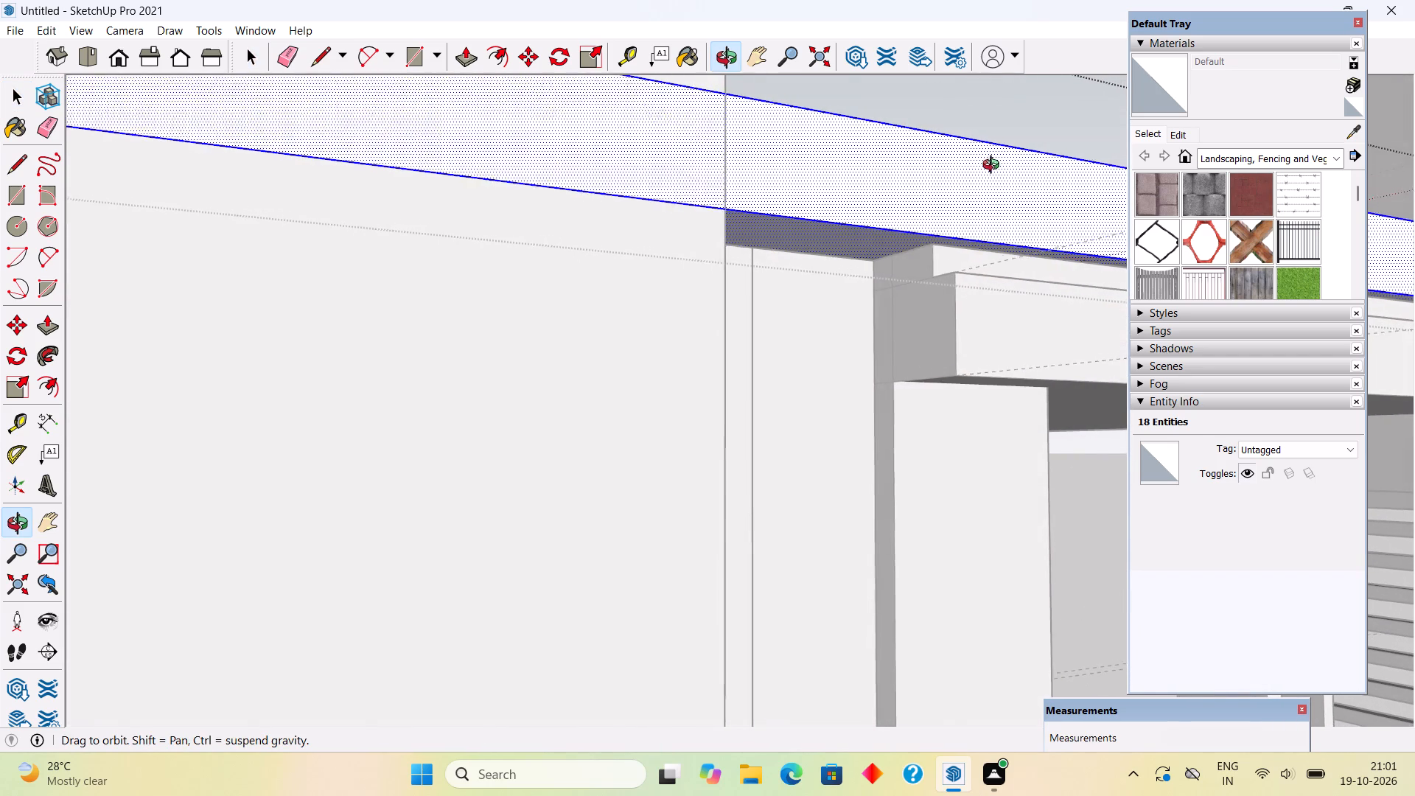
{"action": "middle_click_drag", "start_coordinate": [994, 167], "coordinate": [970, 194]}
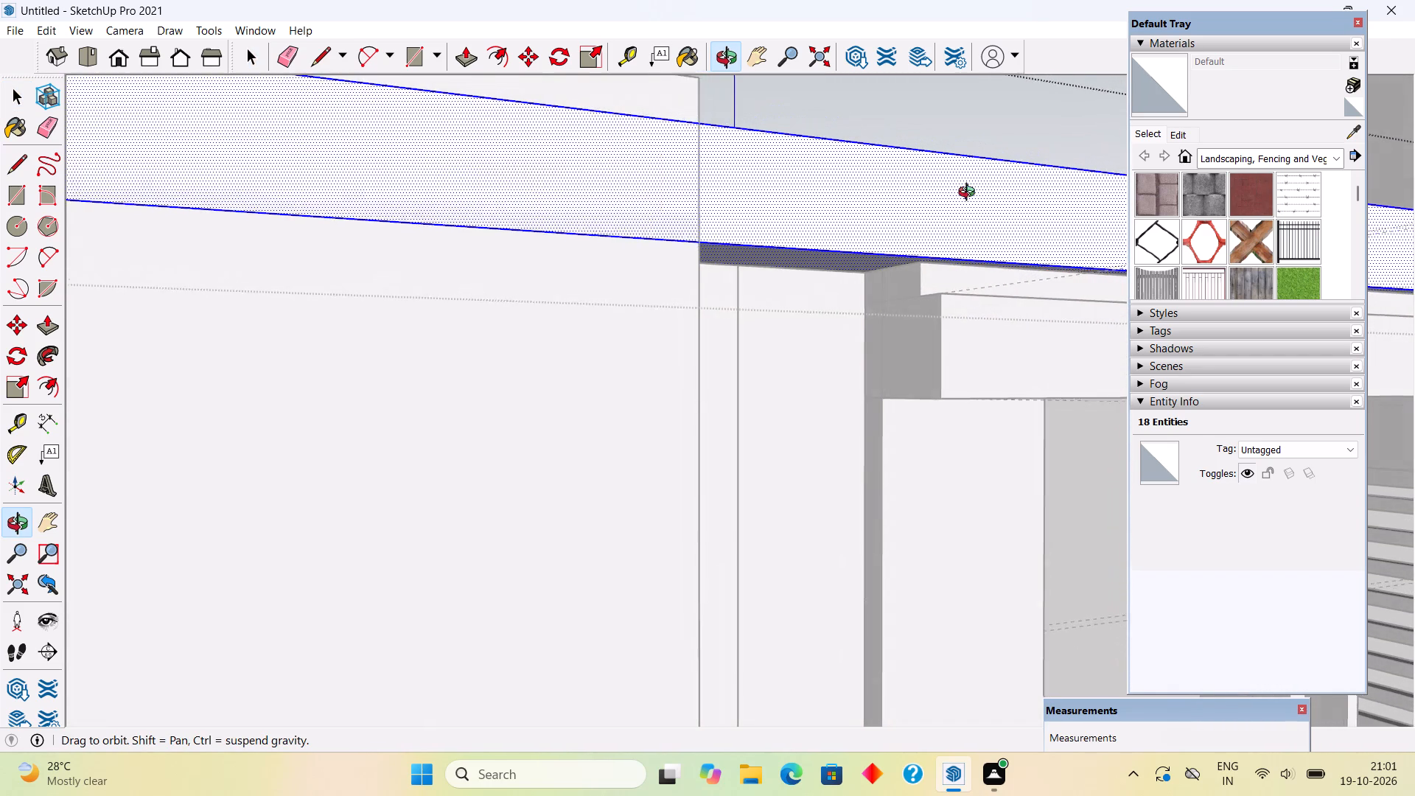
{"action": "middle_click_drag", "start_coordinate": [970, 194], "coordinate": [958, 199]}
{"action": "scroll", "coordinate": [844, 245], "scroll_direction": "down", "scroll_amount": 1}
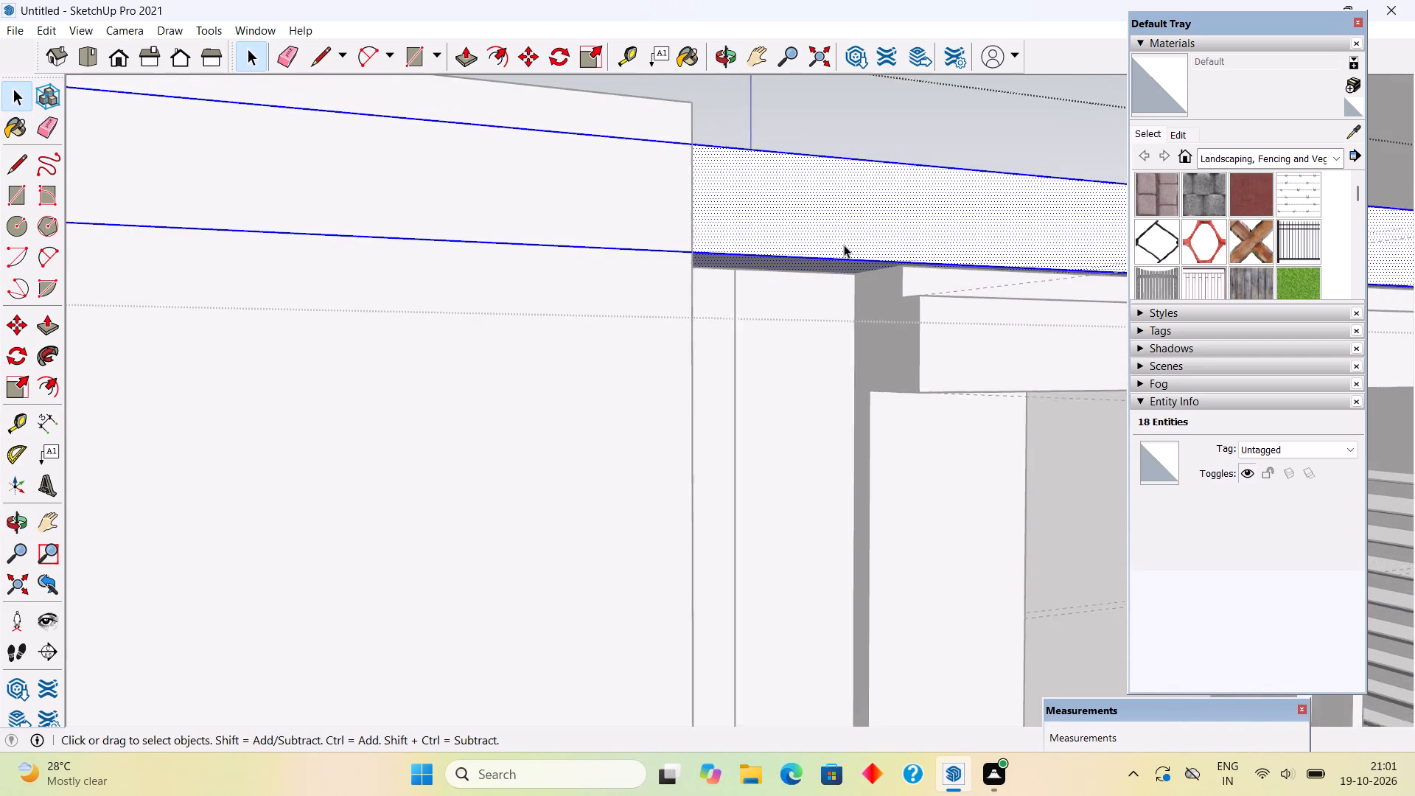
{"action": "scroll", "coordinate": [844, 245], "scroll_direction": "down", "scroll_amount": 4}
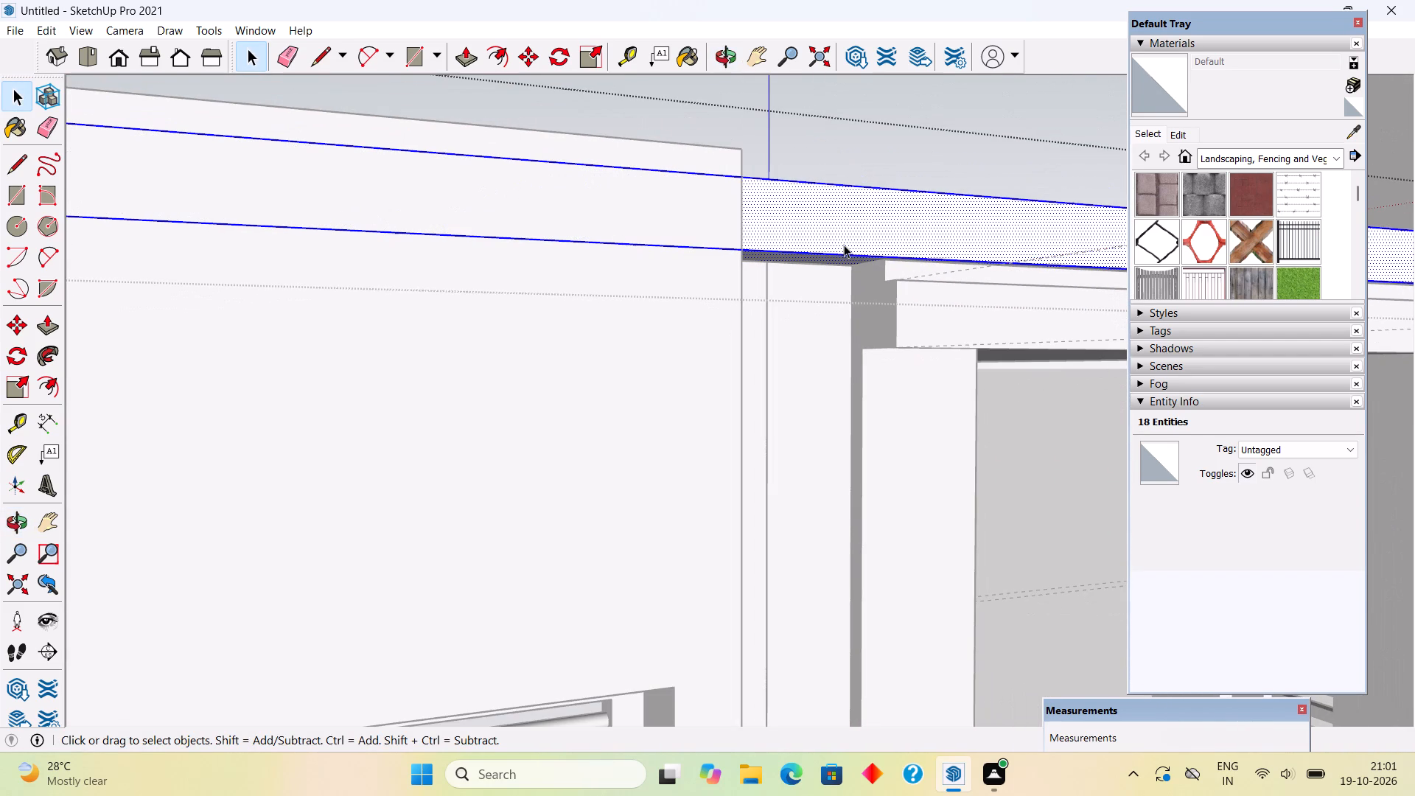
{"action": "middle_click_drag", "start_coordinate": [828, 254], "coordinate": [693, 331]}
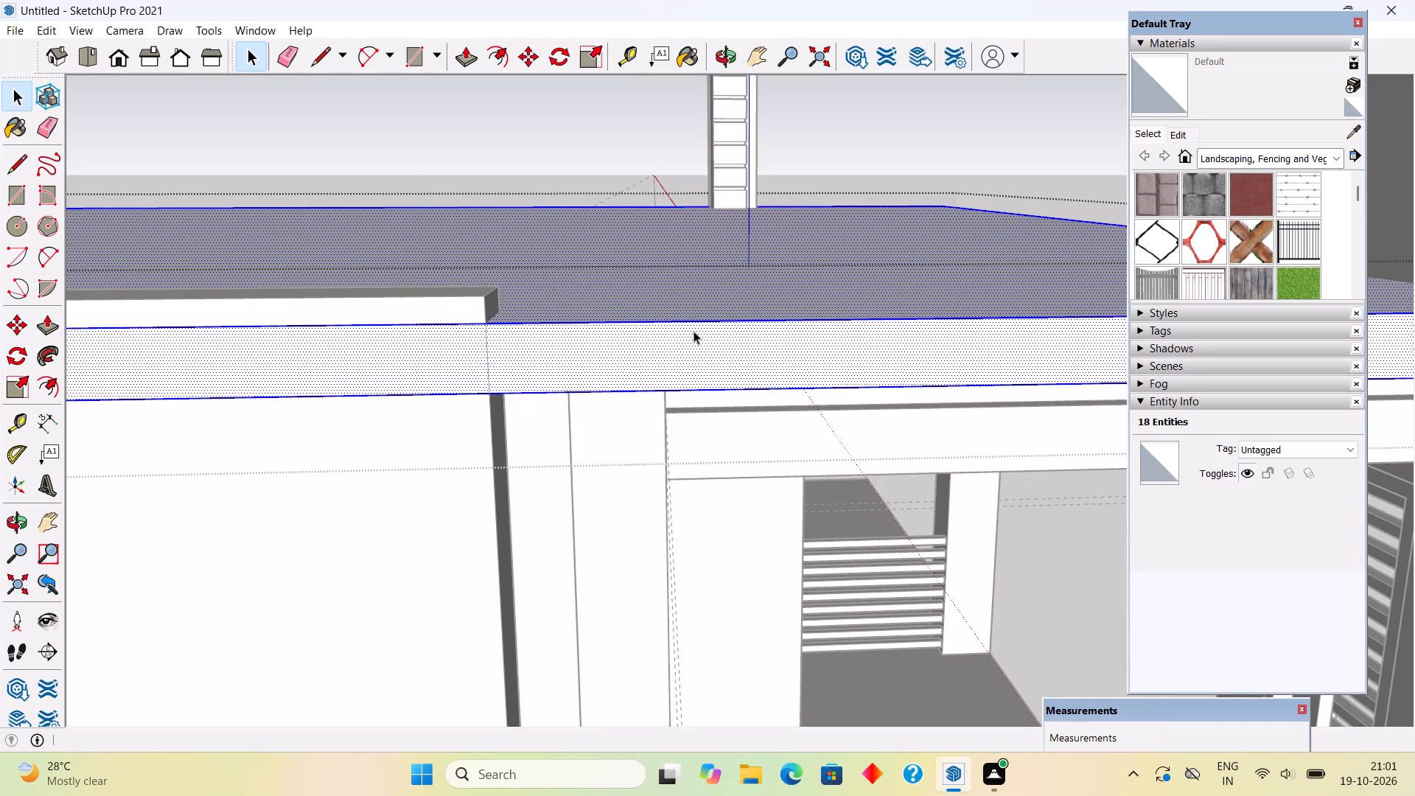
{"action": "middle_click_drag", "start_coordinate": [752, 366], "coordinate": [710, 157]}
{"action": "scroll", "coordinate": [718, 318], "scroll_direction": "down", "scroll_amount": 5}
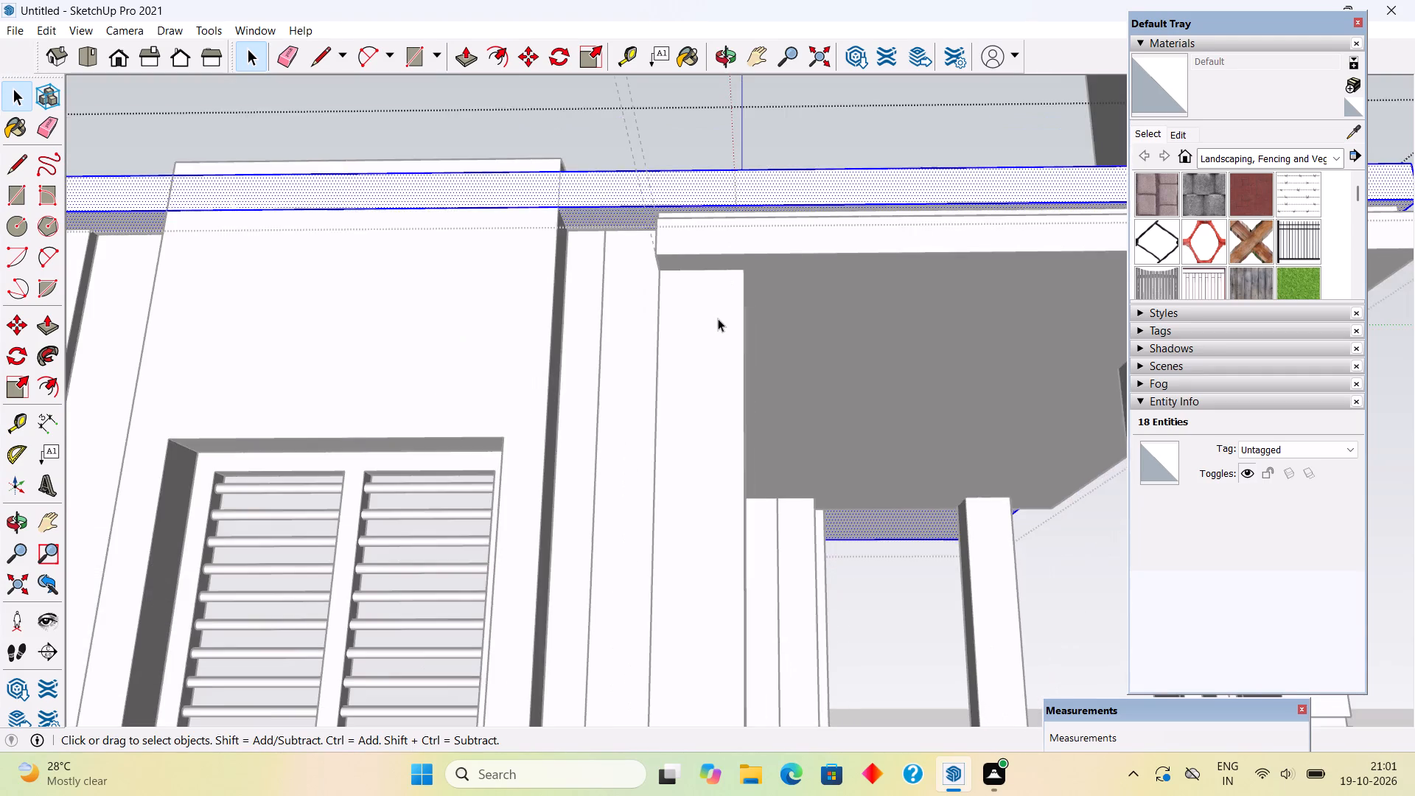
{"action": "scroll", "coordinate": [698, 198], "scroll_direction": "down", "scroll_amount": 1}
{"action": "middle_click_drag", "start_coordinate": [698, 261], "coordinate": [682, 380]}
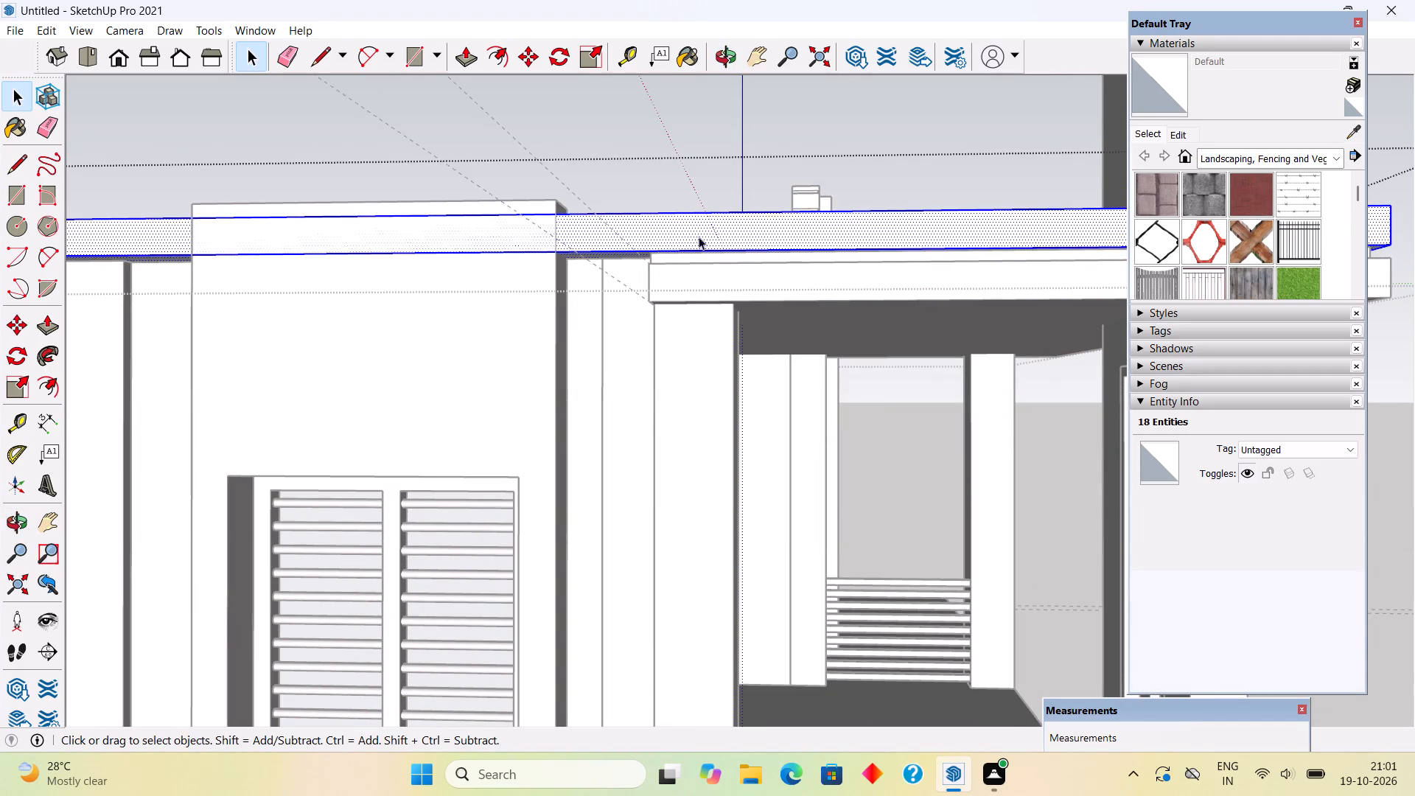
{"action": "key", "text": "p"}
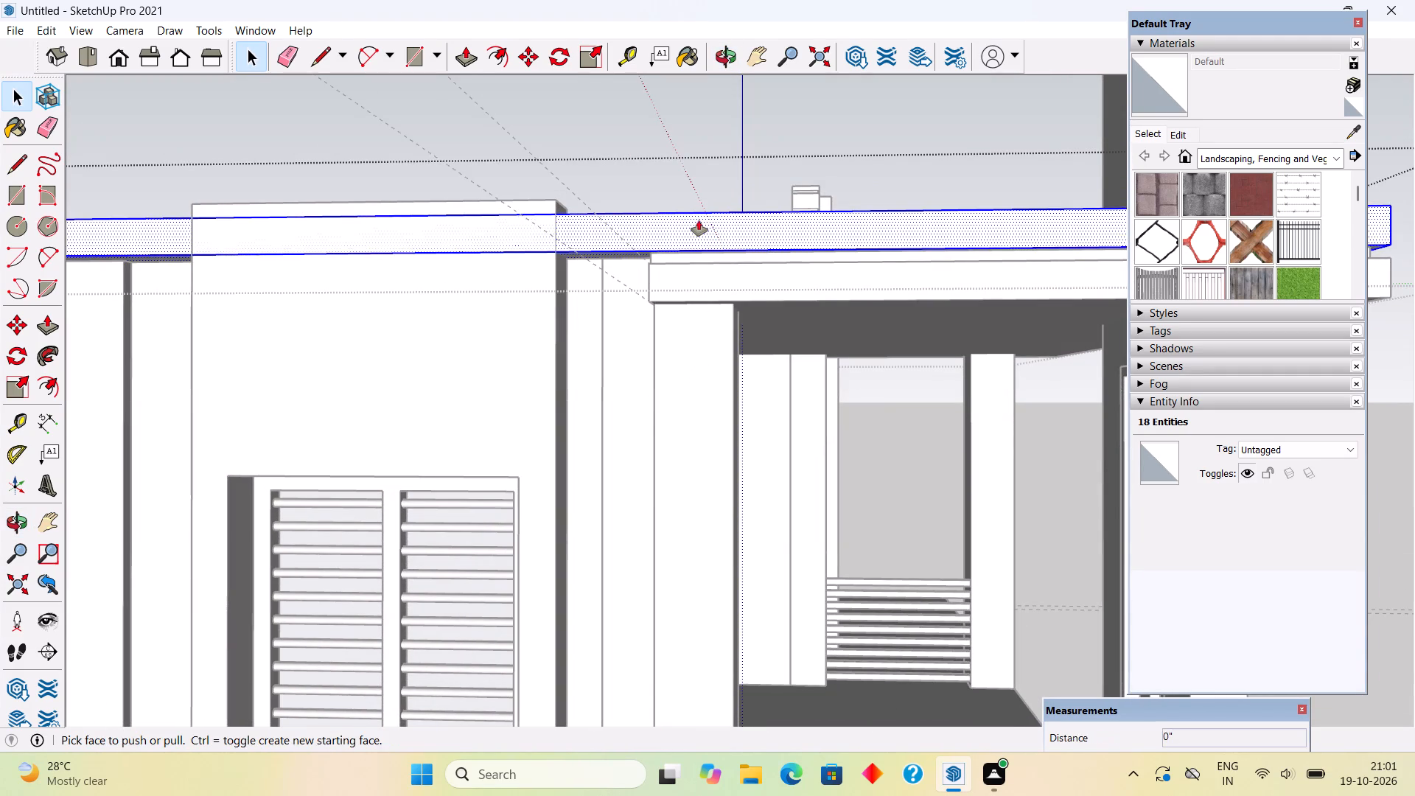
{"action": "left_click", "coordinate": [699, 220]}
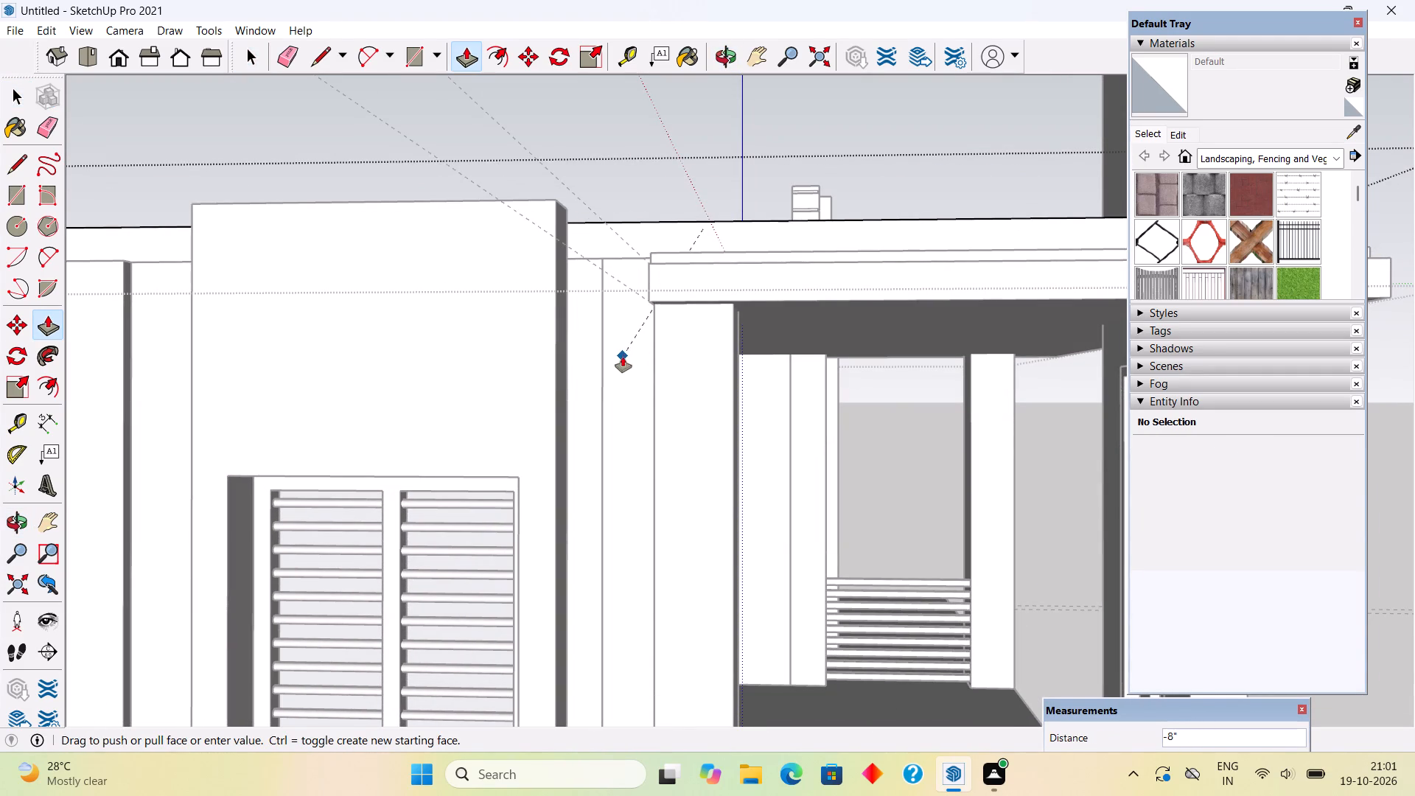
{"action": "left_click", "coordinate": [623, 357]}
Split the main roof slab's side face with a vertical line at the porch slab's rear corner.
{"action": "middle_click_drag", "start_coordinate": [638, 288], "coordinate": [640, 458]}
{"action": "scroll", "coordinate": [651, 355], "scroll_direction": "up", "scroll_amount": 11}
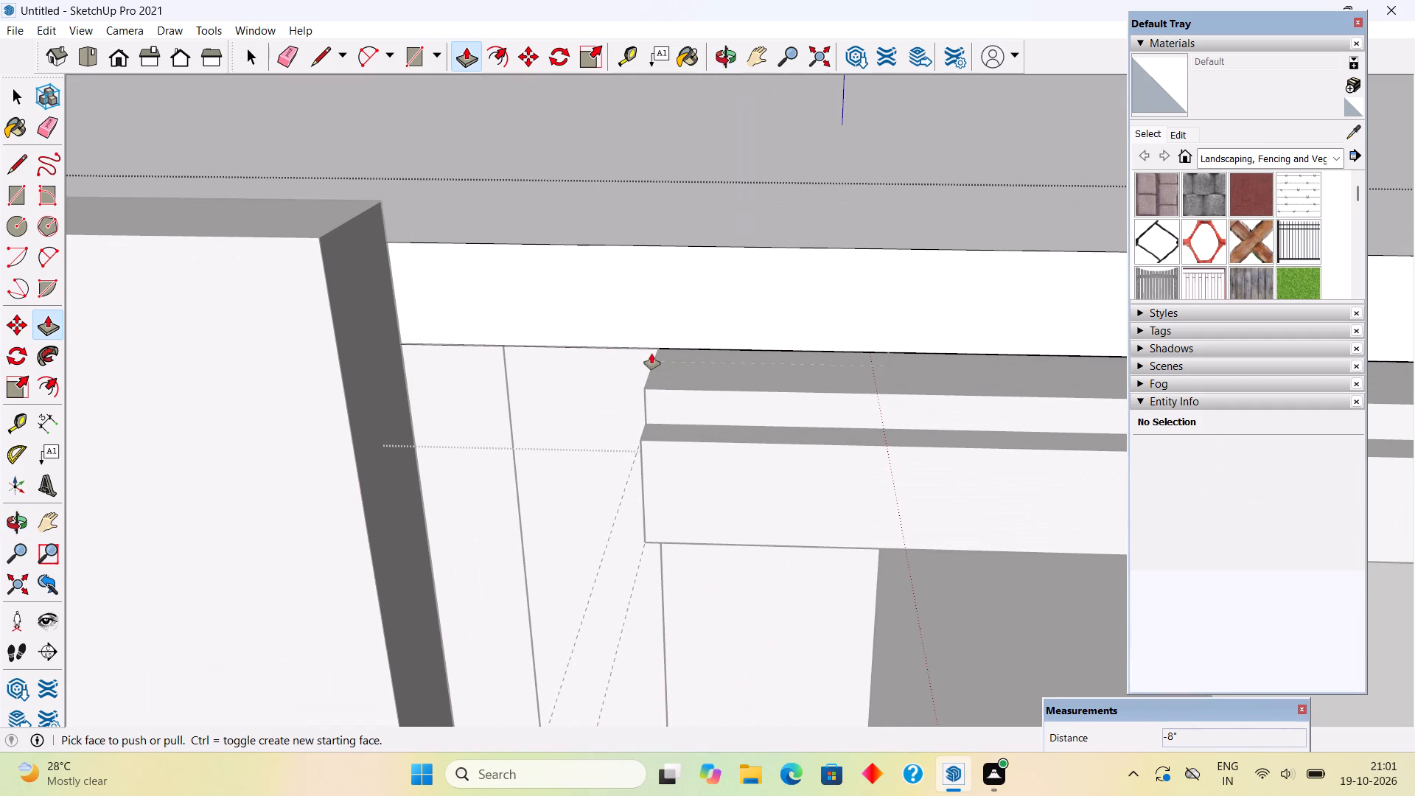
{"action": "key", "text": "l"}
{"action": "left_click", "coordinate": [662, 346]}
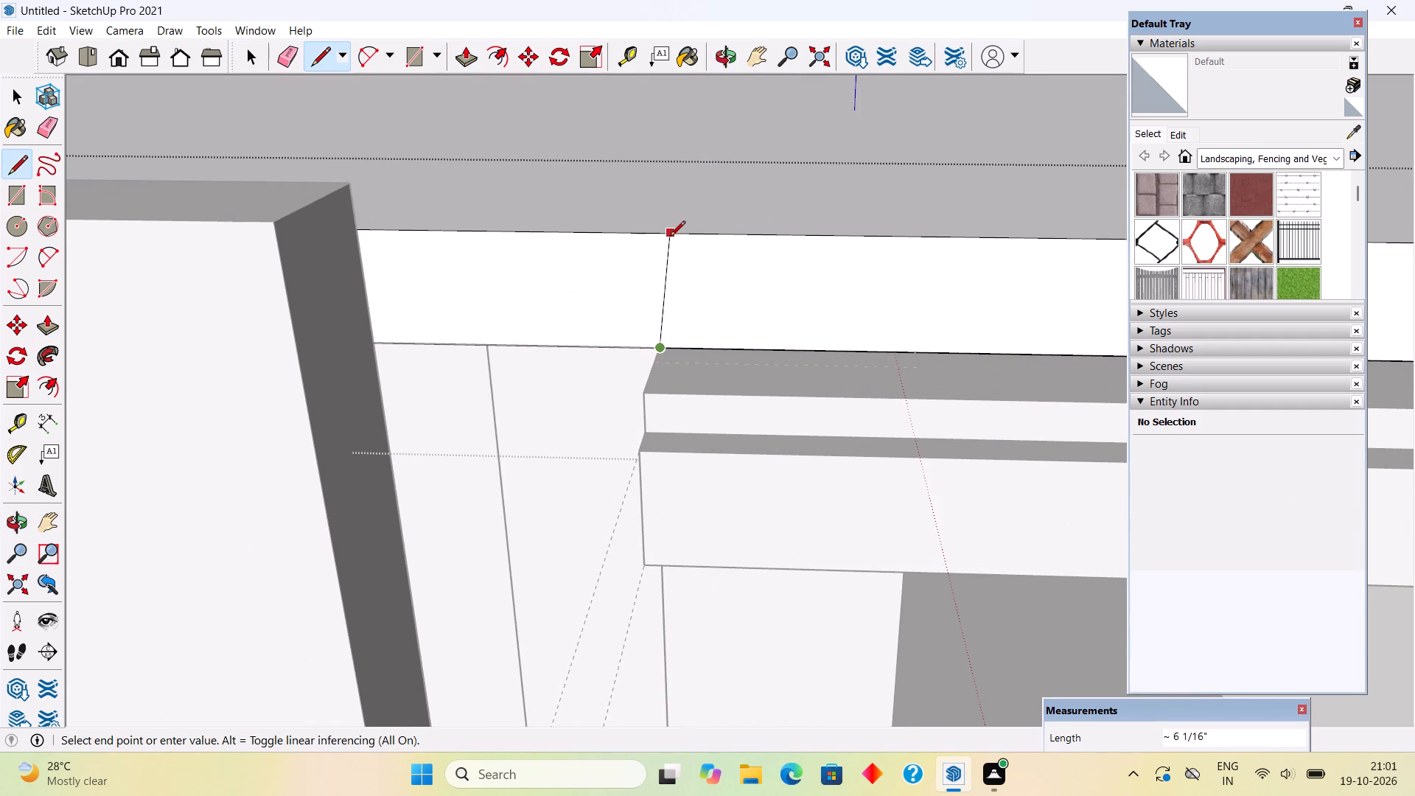
{"action": "left_click", "coordinate": [656, 231]}
Pull the porch portion of the main roof slab's side face outward by 8", and close the slab group.
{"action": "key", "text": "p"}
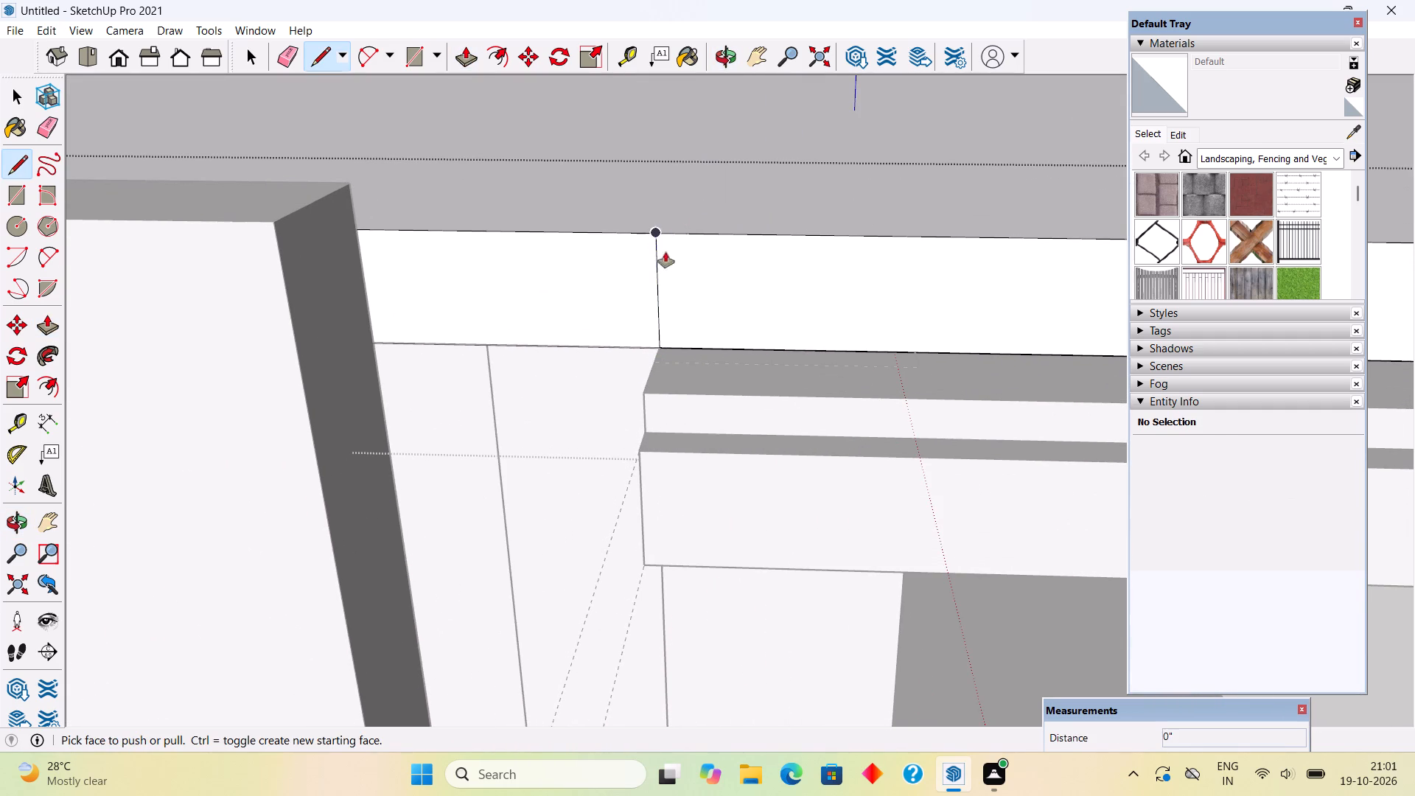
{"action": "left_click", "coordinate": [693, 282]}
{"action": "left_click", "coordinate": [754, 472]}
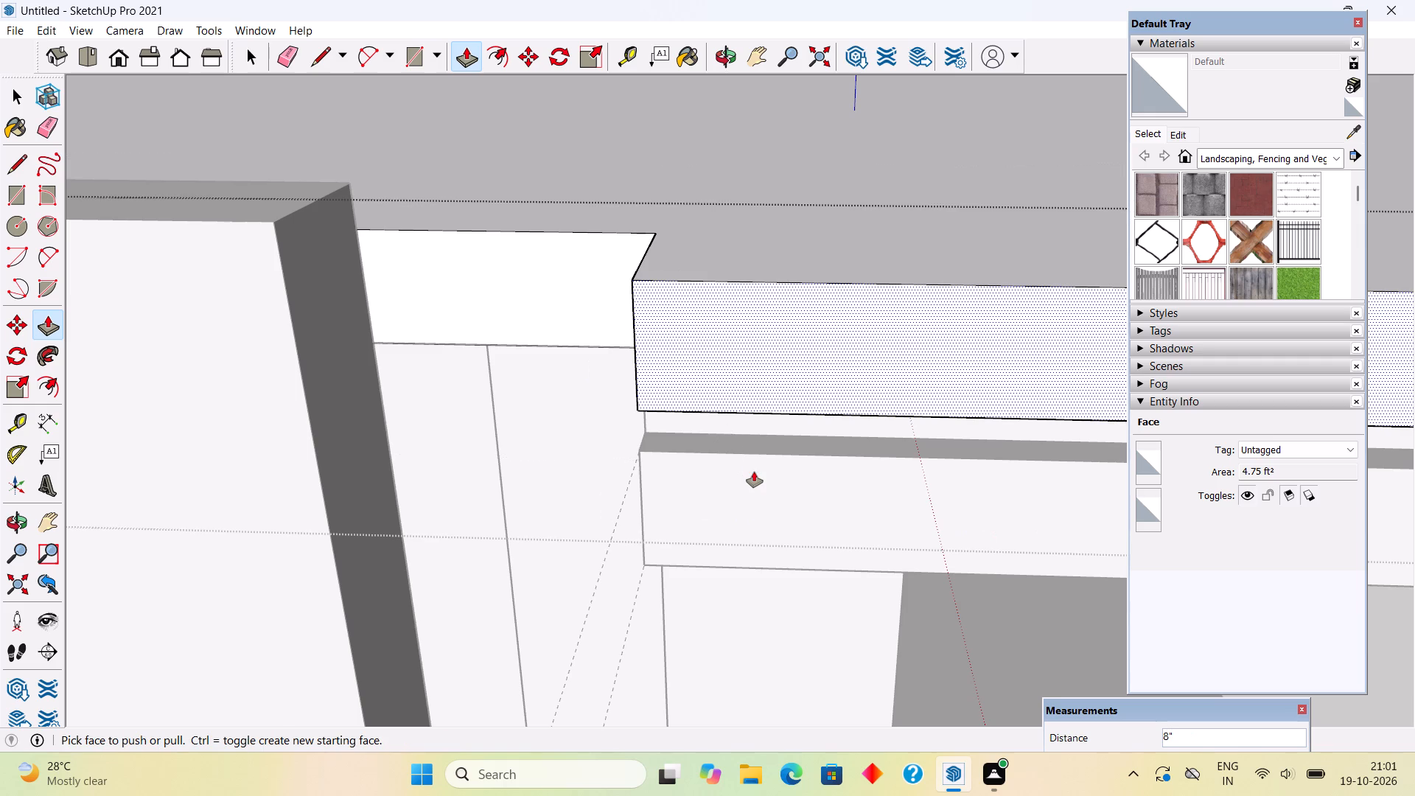
{"action": "key", "text": "space"}
{"action": "scroll", "coordinate": [754, 466], "scroll_direction": "down", "scroll_amount": 13}
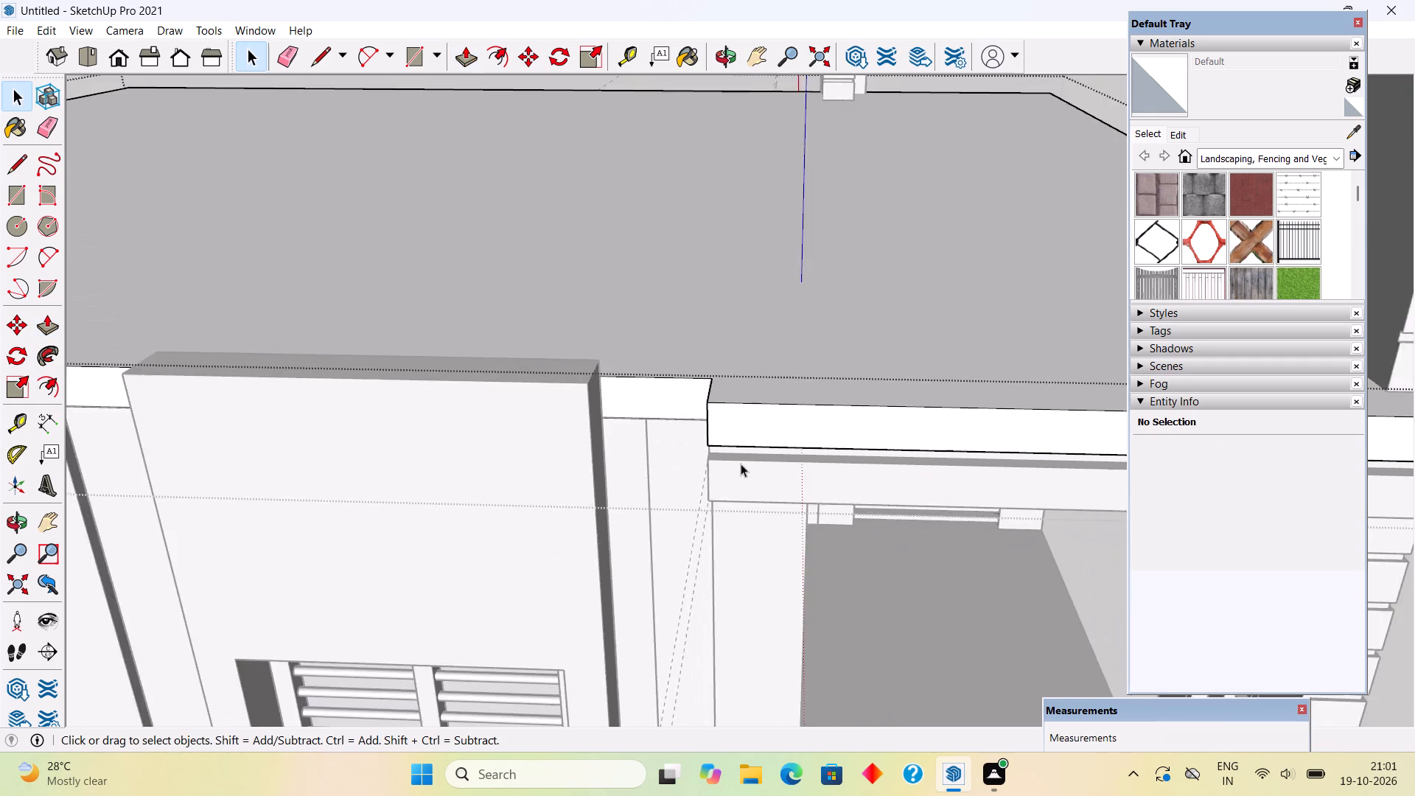
{"action": "scroll", "coordinate": [741, 464], "scroll_direction": "down", "scroll_amount": 14}
{"action": "left_click", "coordinate": [983, 157]}
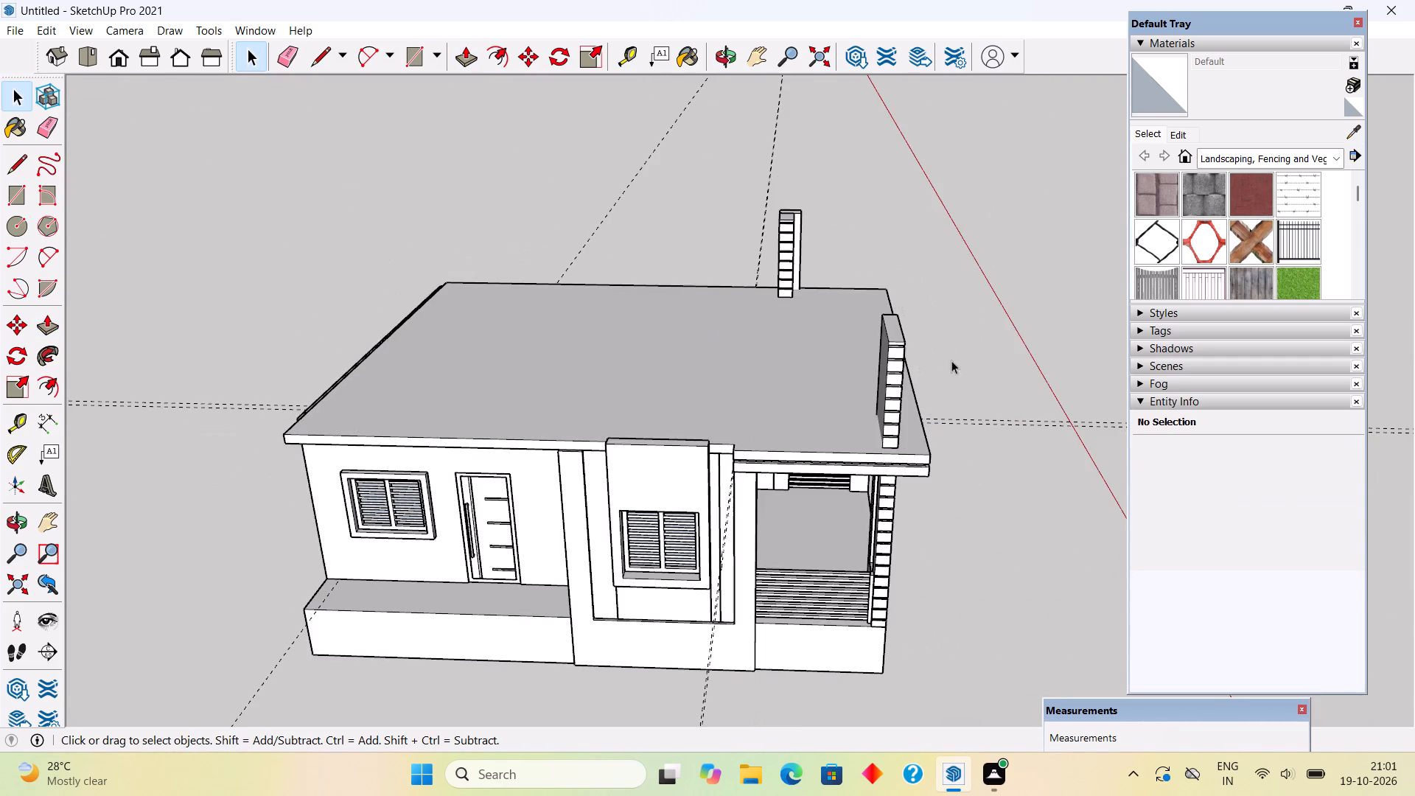
Inside the main roof slab group, push the whole front face back by 6' 9" toward the front wall.
{"action": "middle_click_drag", "start_coordinate": [951, 360], "coordinate": [483, 169]}
{"action": "middle_click_drag", "start_coordinate": [768, 277], "coordinate": [819, 233]}
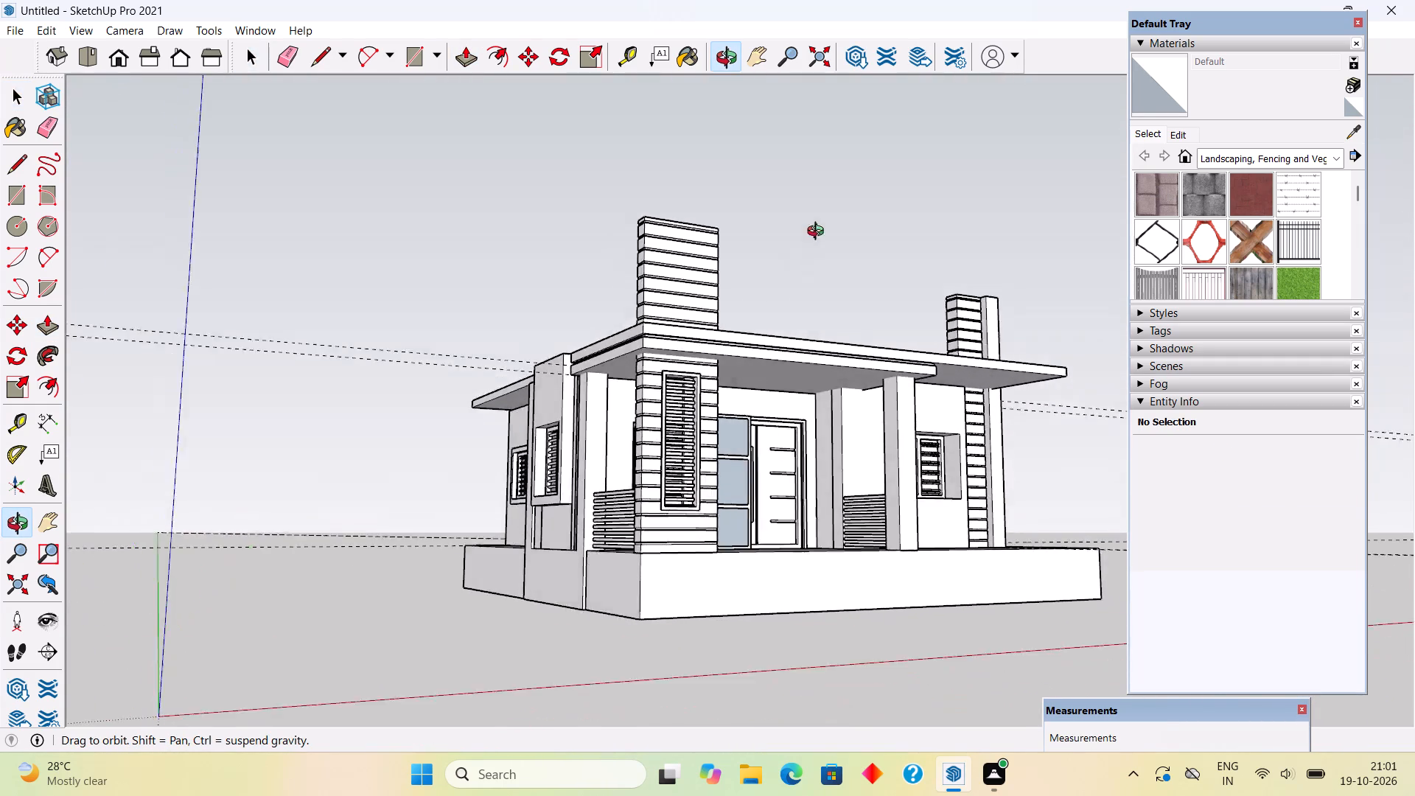
{"action": "middle_click_drag", "start_coordinate": [819, 233], "coordinate": [597, 304]}
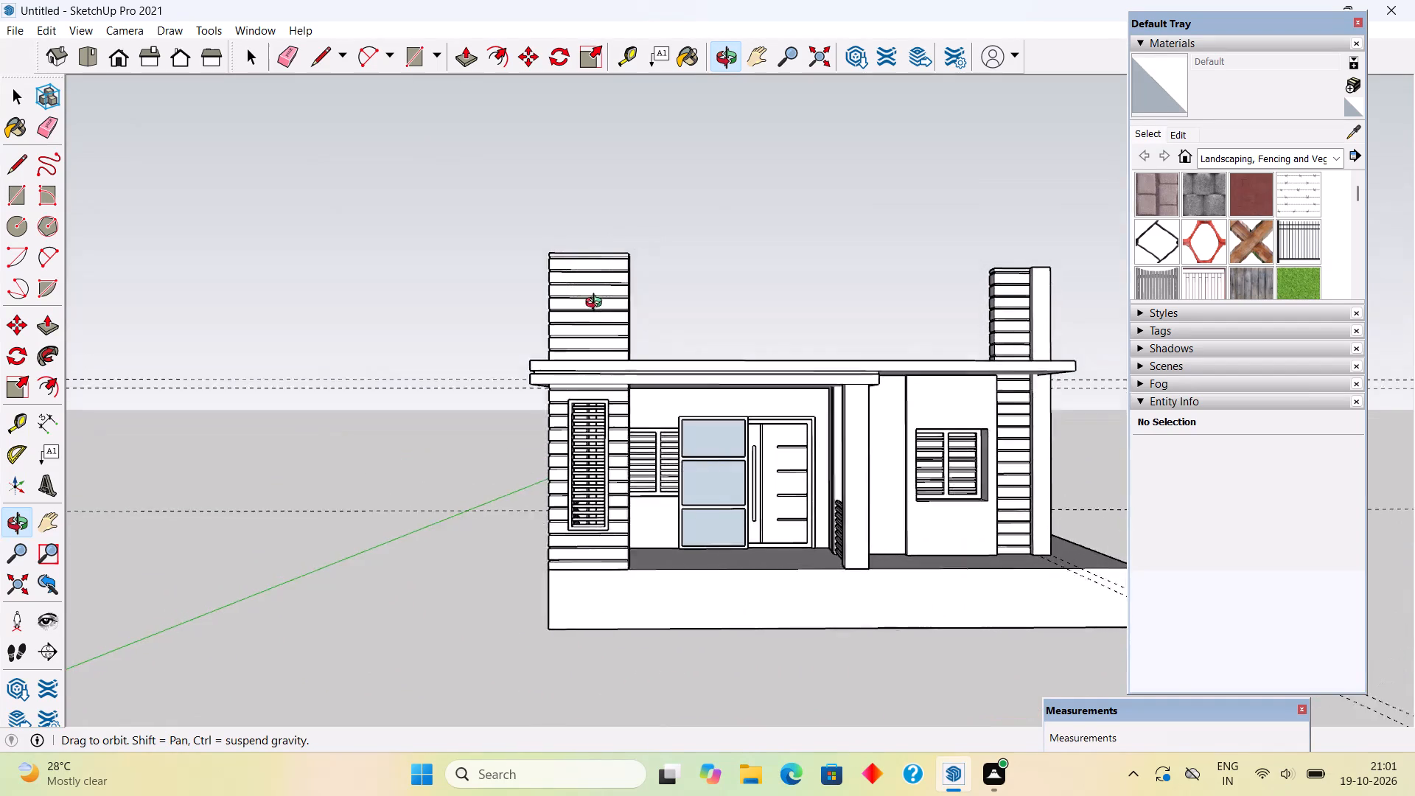
{"action": "middle_click_drag", "start_coordinate": [597, 304], "coordinate": [393, 262]}
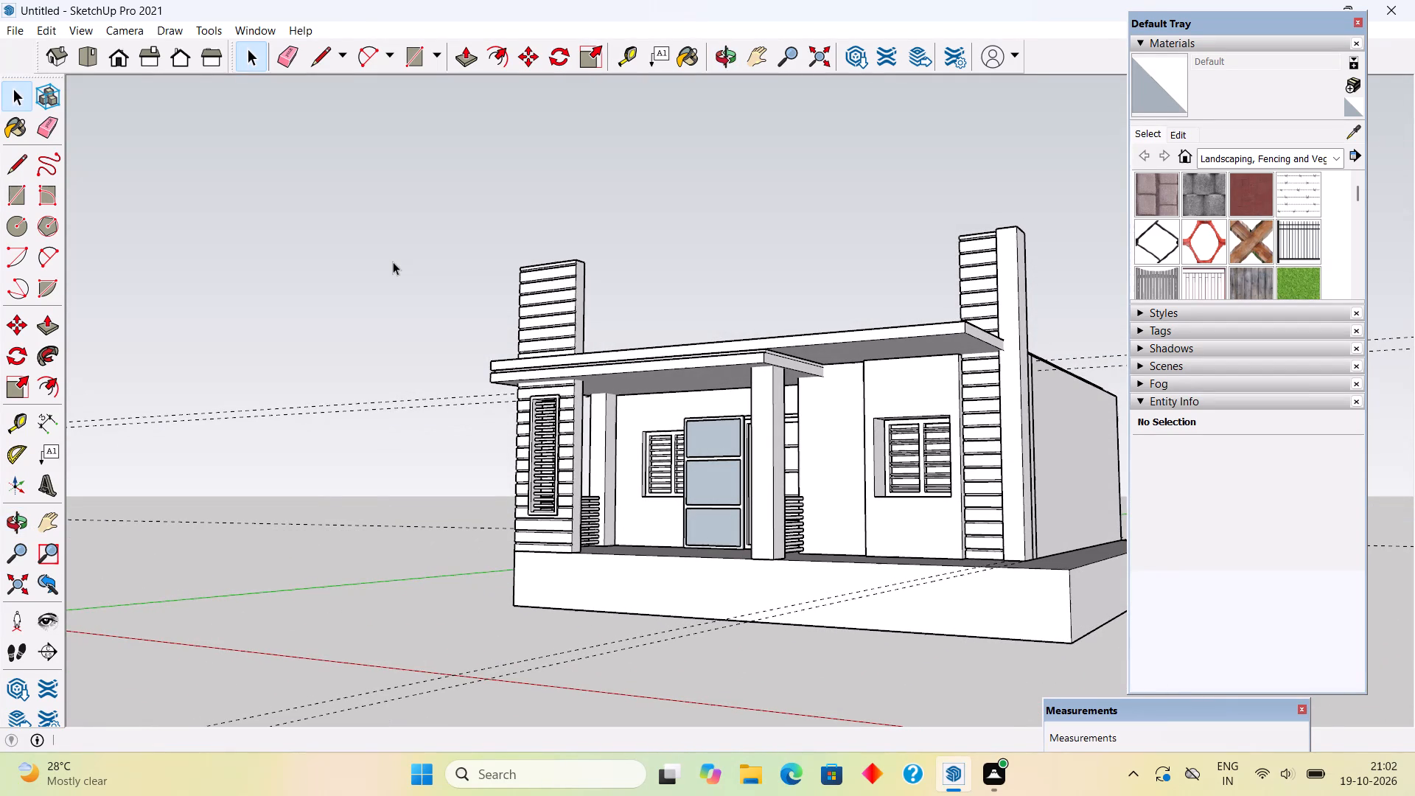
{"action": "triple_click", "coordinate": [911, 326]}
{"action": "middle_click_drag", "start_coordinate": [919, 357], "coordinate": [976, 480]}
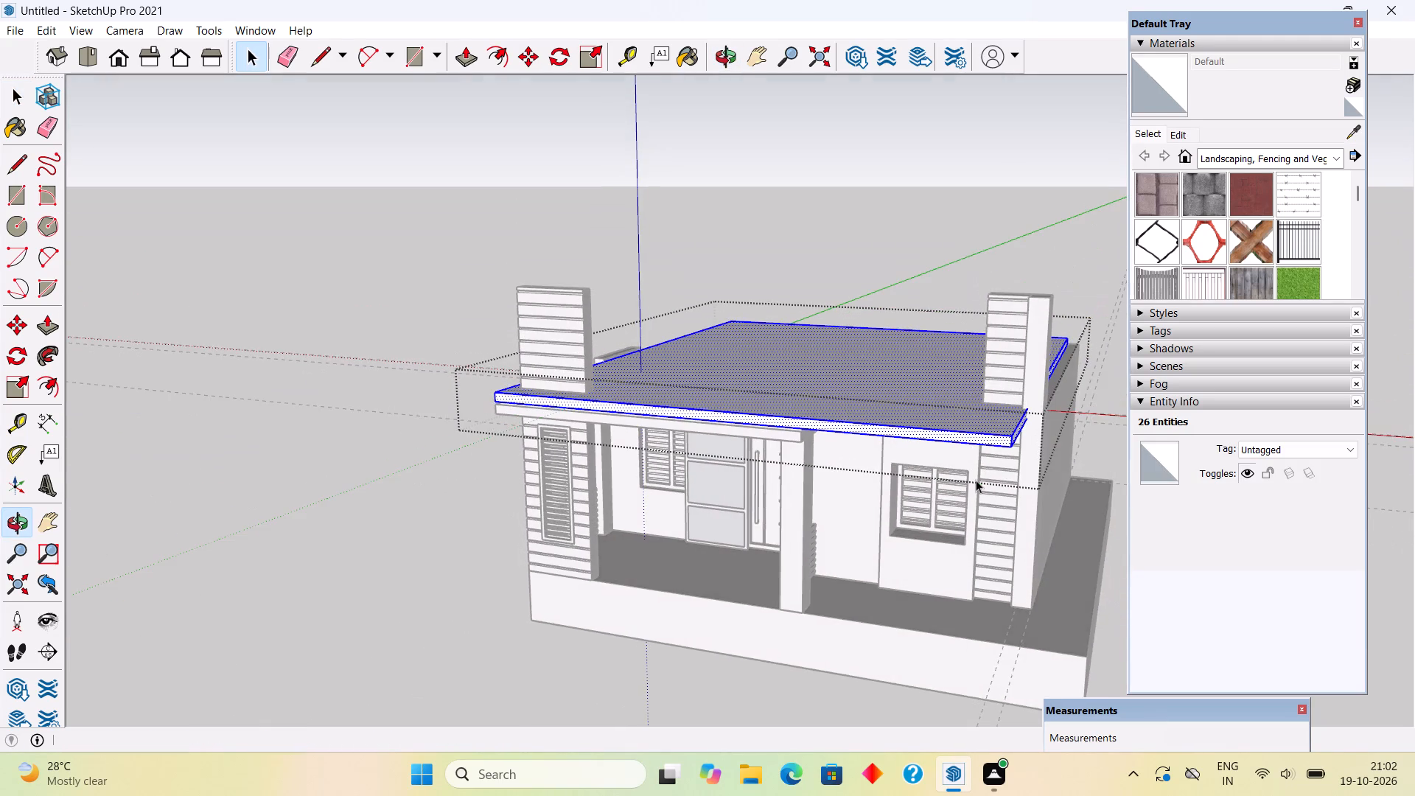
{"action": "scroll", "coordinate": [975, 447], "scroll_direction": "up", "scroll_amount": 9}
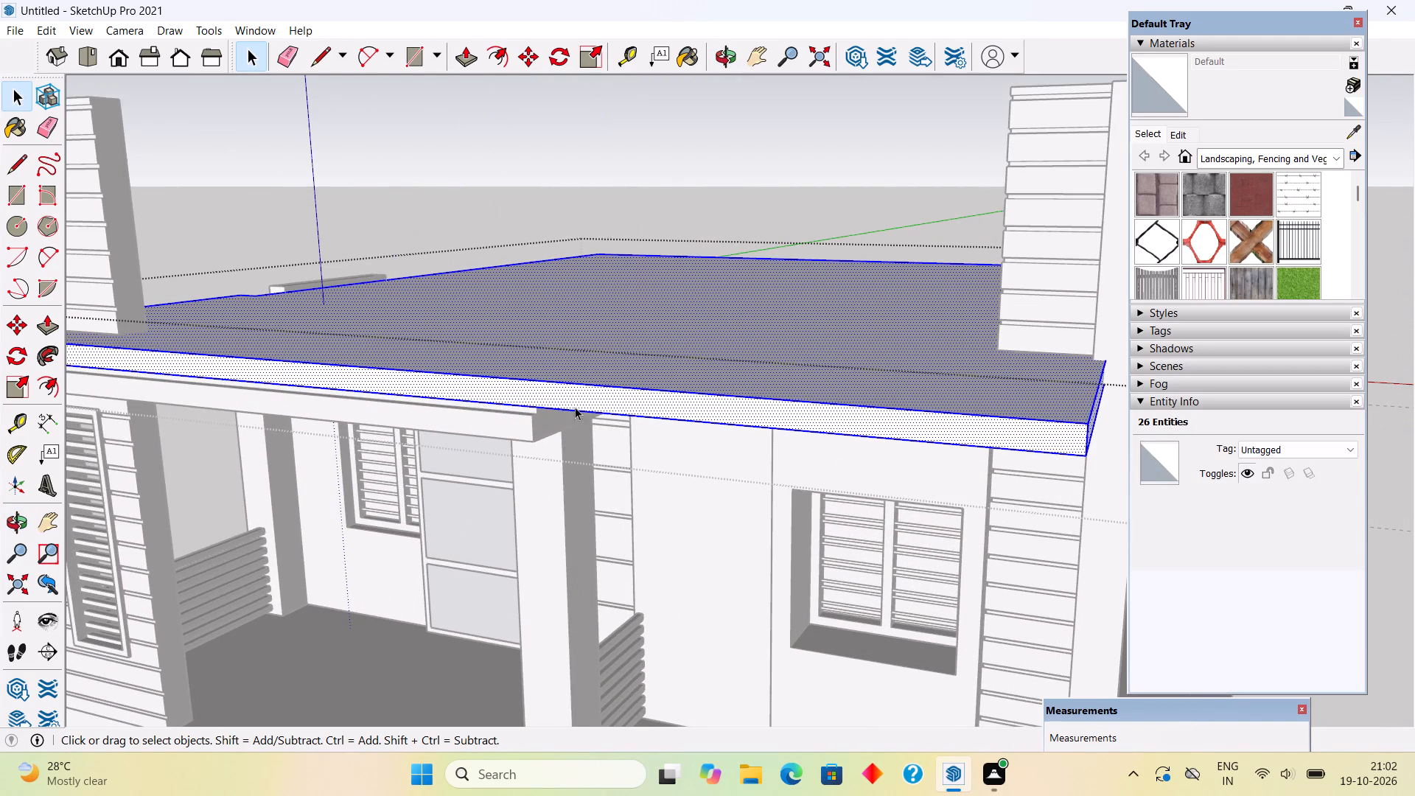
{"action": "scroll", "coordinate": [544, 401], "scroll_direction": "up", "scroll_amount": 4}
{"action": "middle_click_drag", "start_coordinate": [545, 405], "coordinate": [564, 334]}
{"action": "scroll", "coordinate": [564, 334], "scroll_direction": "up", "scroll_amount": 8}
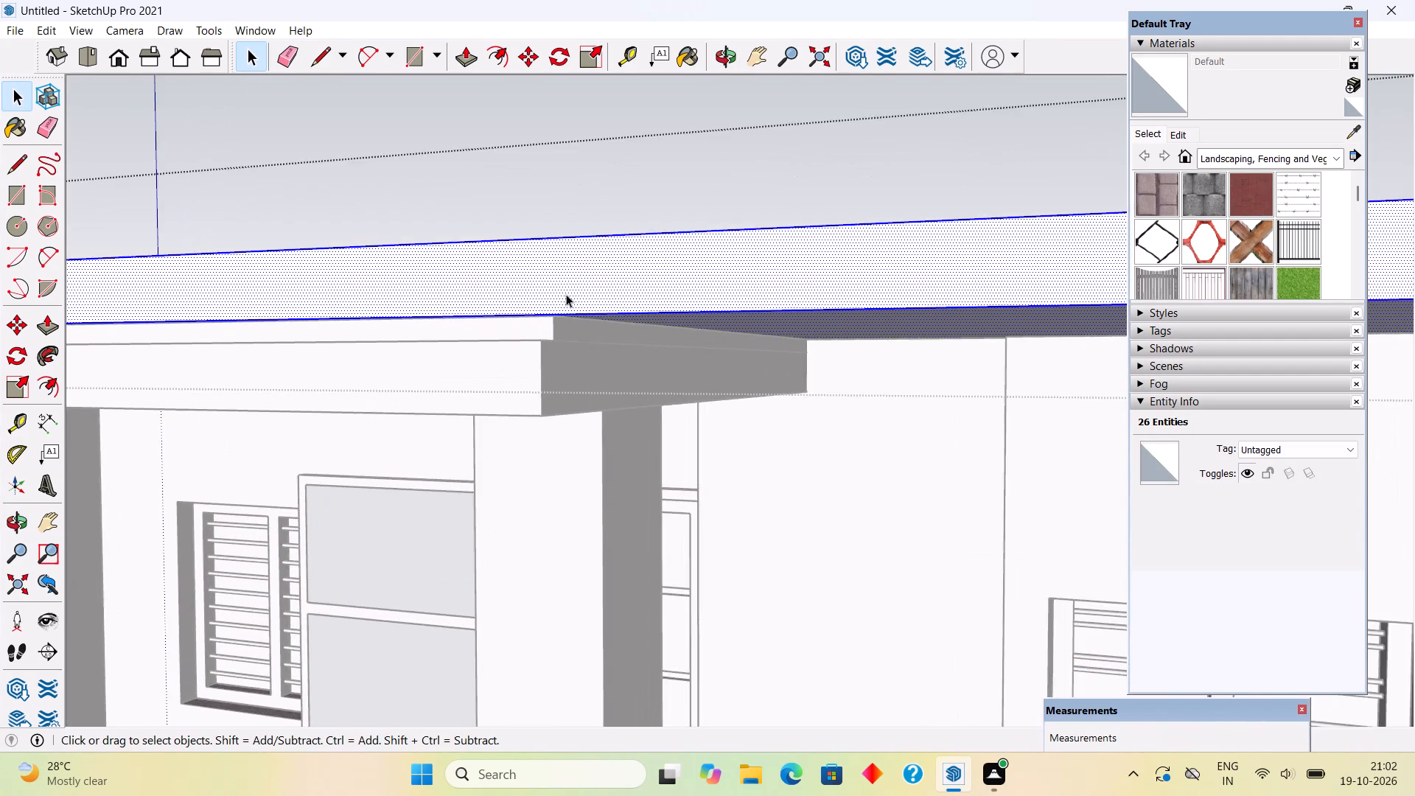
{"action": "scroll", "coordinate": [566, 294], "scroll_direction": "up", "scroll_amount": 14}
{"action": "middle_click_drag", "start_coordinate": [602, 367], "coordinate": [565, 408]}
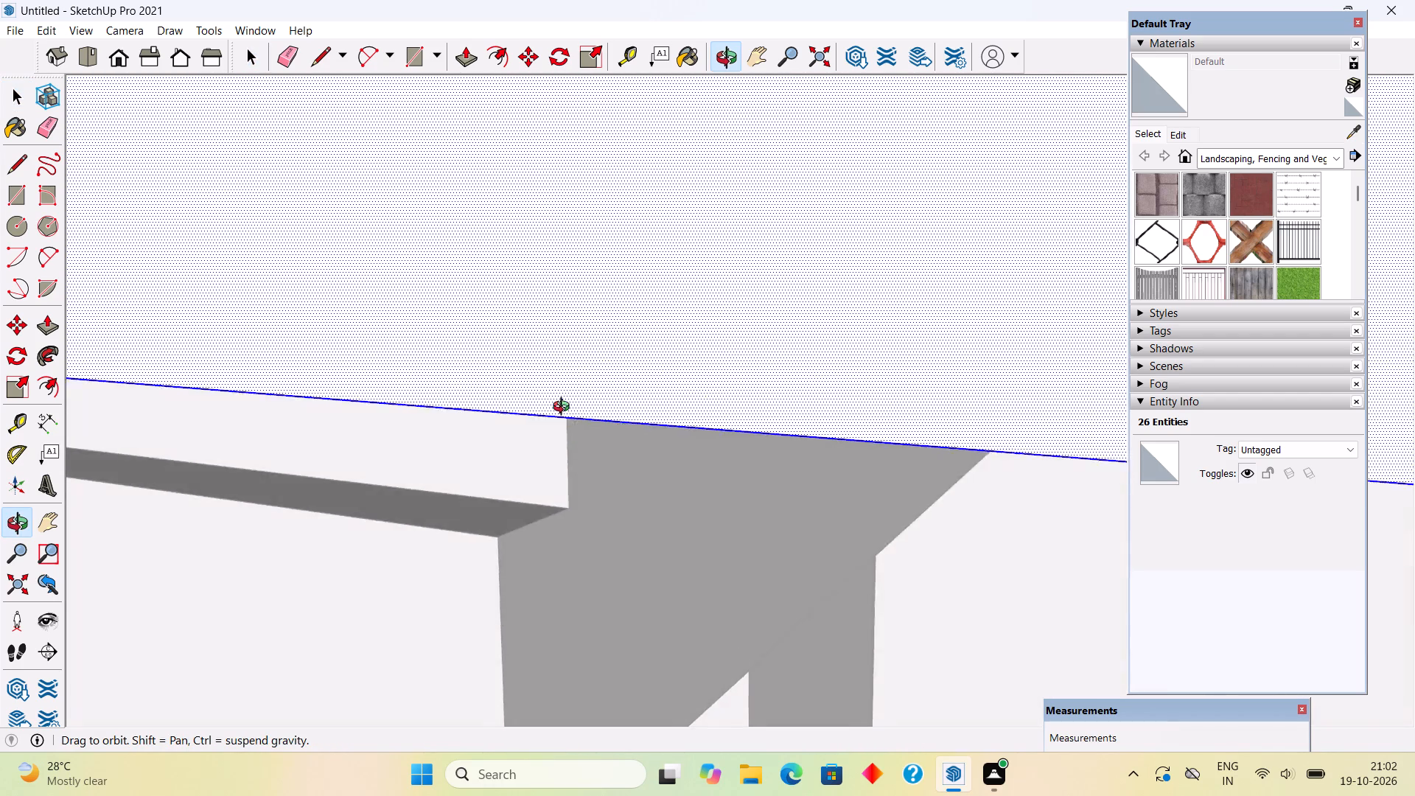
{"action": "middle_click_drag", "start_coordinate": [565, 408], "coordinate": [623, 352]}
{"action": "scroll", "coordinate": [623, 352], "scroll_direction": "down", "scroll_amount": 6}
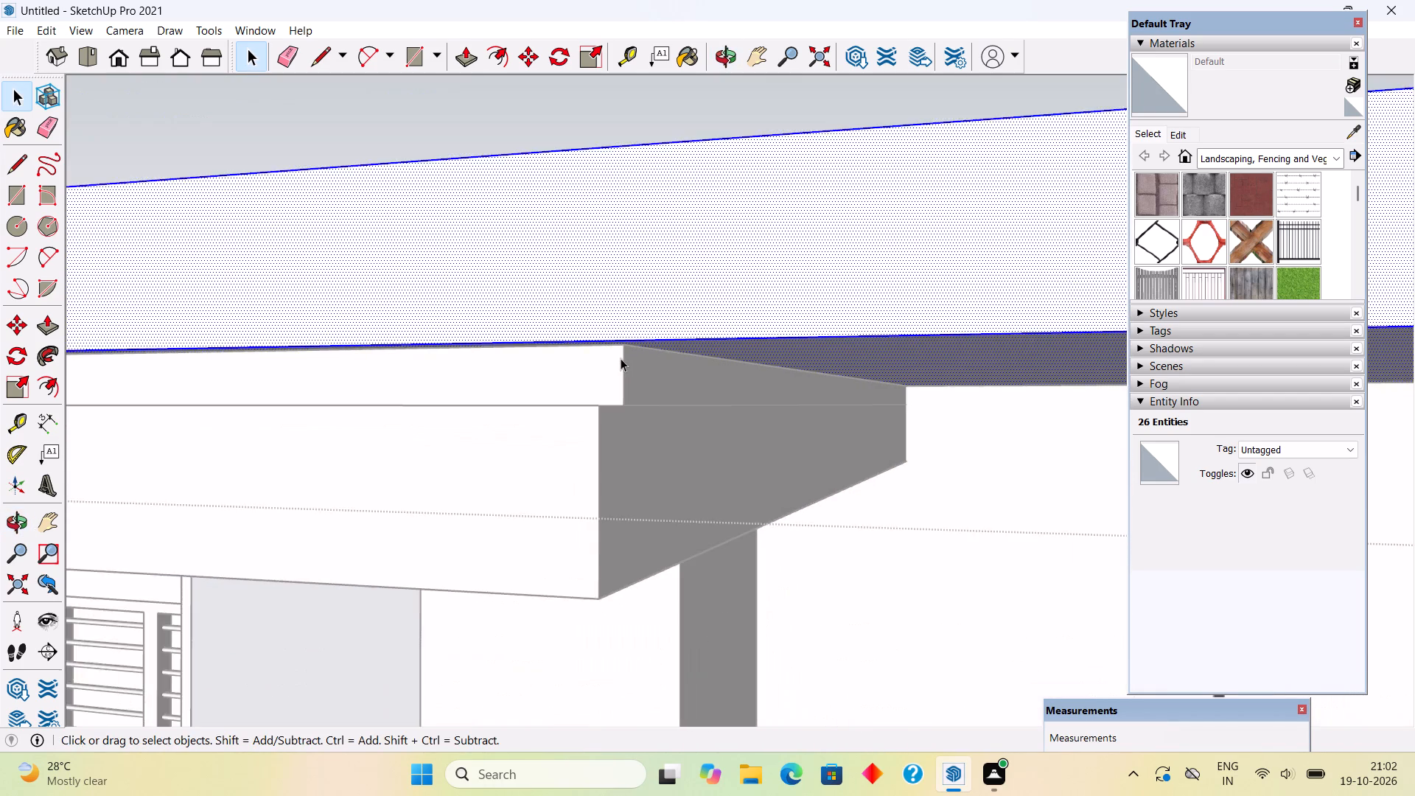
{"action": "scroll", "coordinate": [621, 358], "scroll_direction": "down", "scroll_amount": 17}
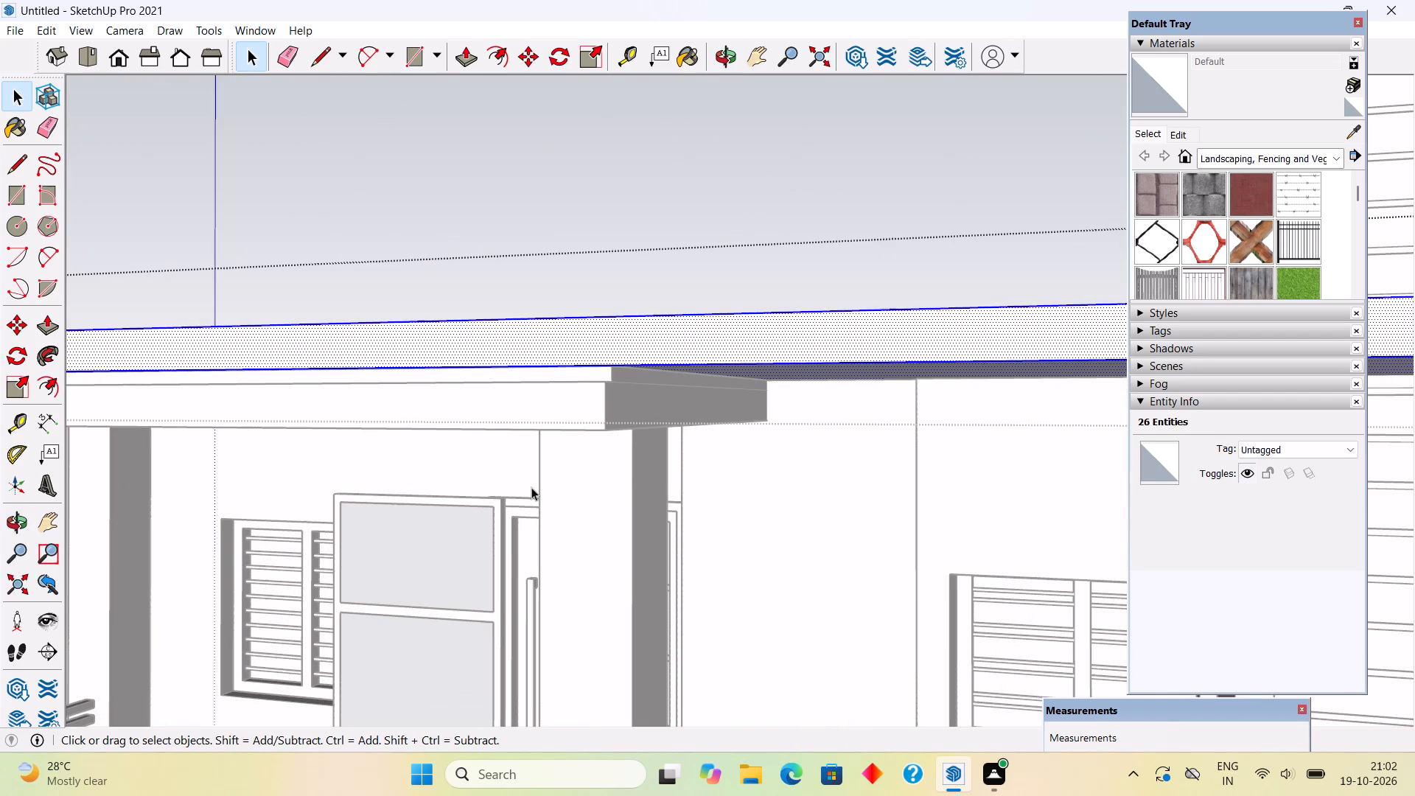
{"action": "key", "text": "p"}
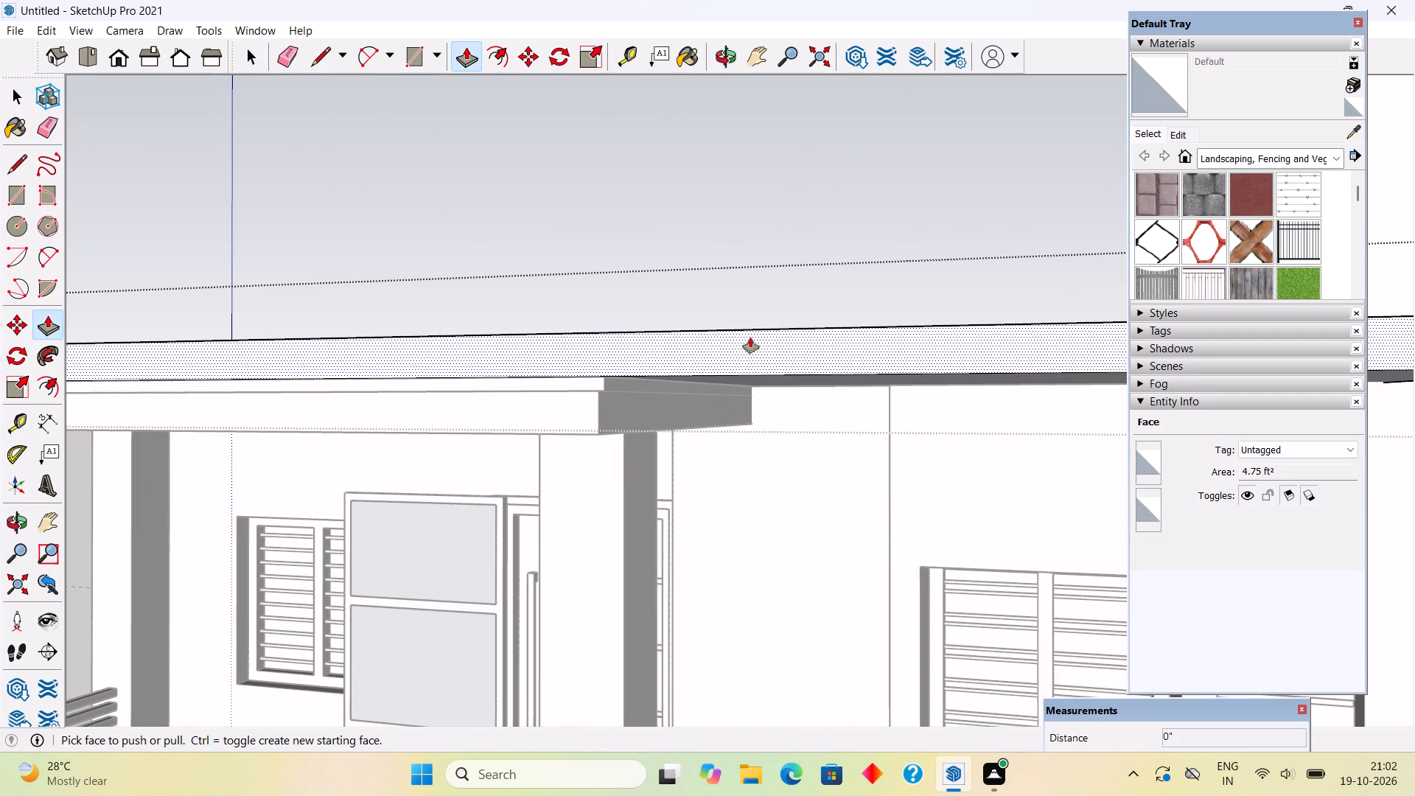
{"action": "left_click", "coordinate": [626, 343]}
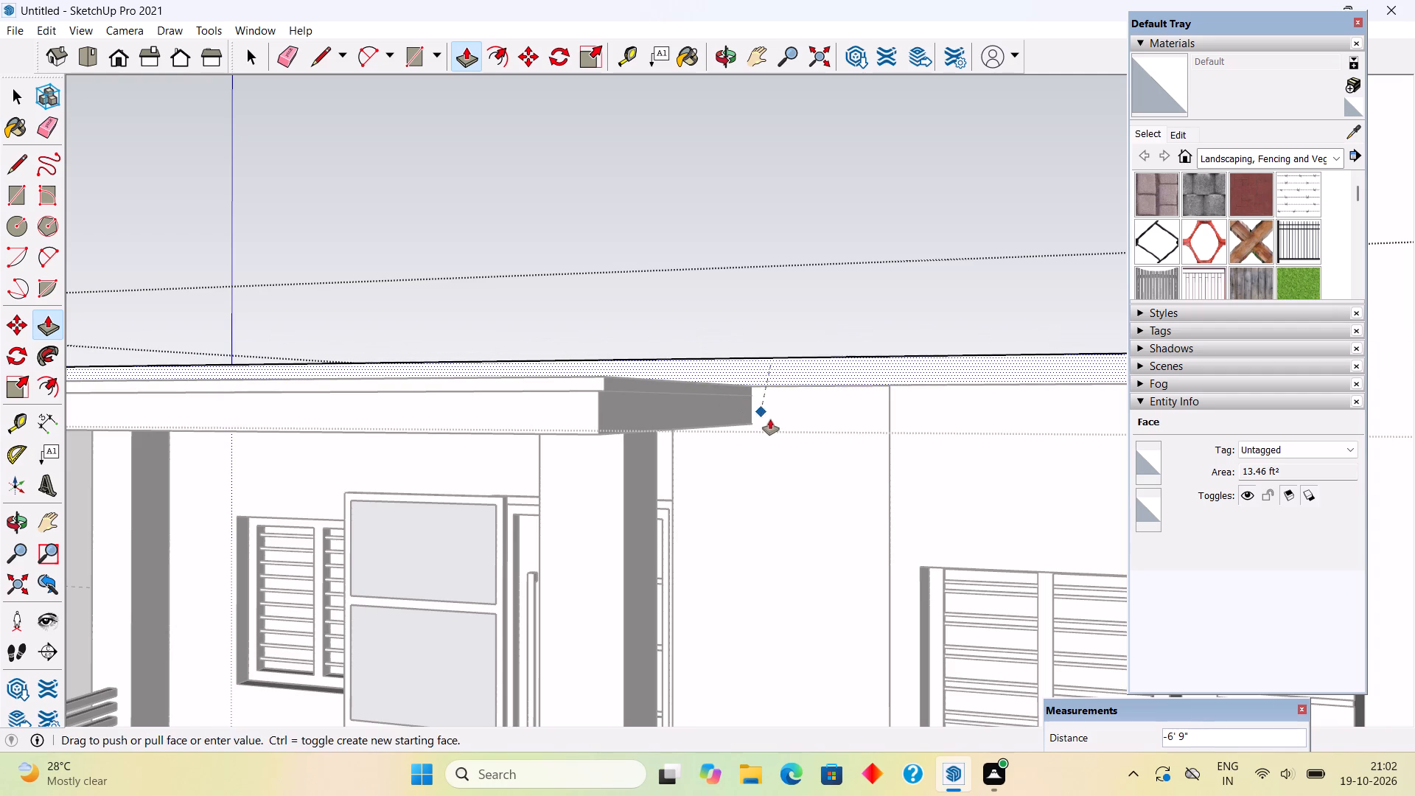
{"action": "left_click", "coordinate": [784, 426]}
Split the main roof slab's front face with a 6" vertical line where the porch slab's inner side meets the wall.
{"action": "middle_click_drag", "start_coordinate": [780, 369], "coordinate": [784, 447]}
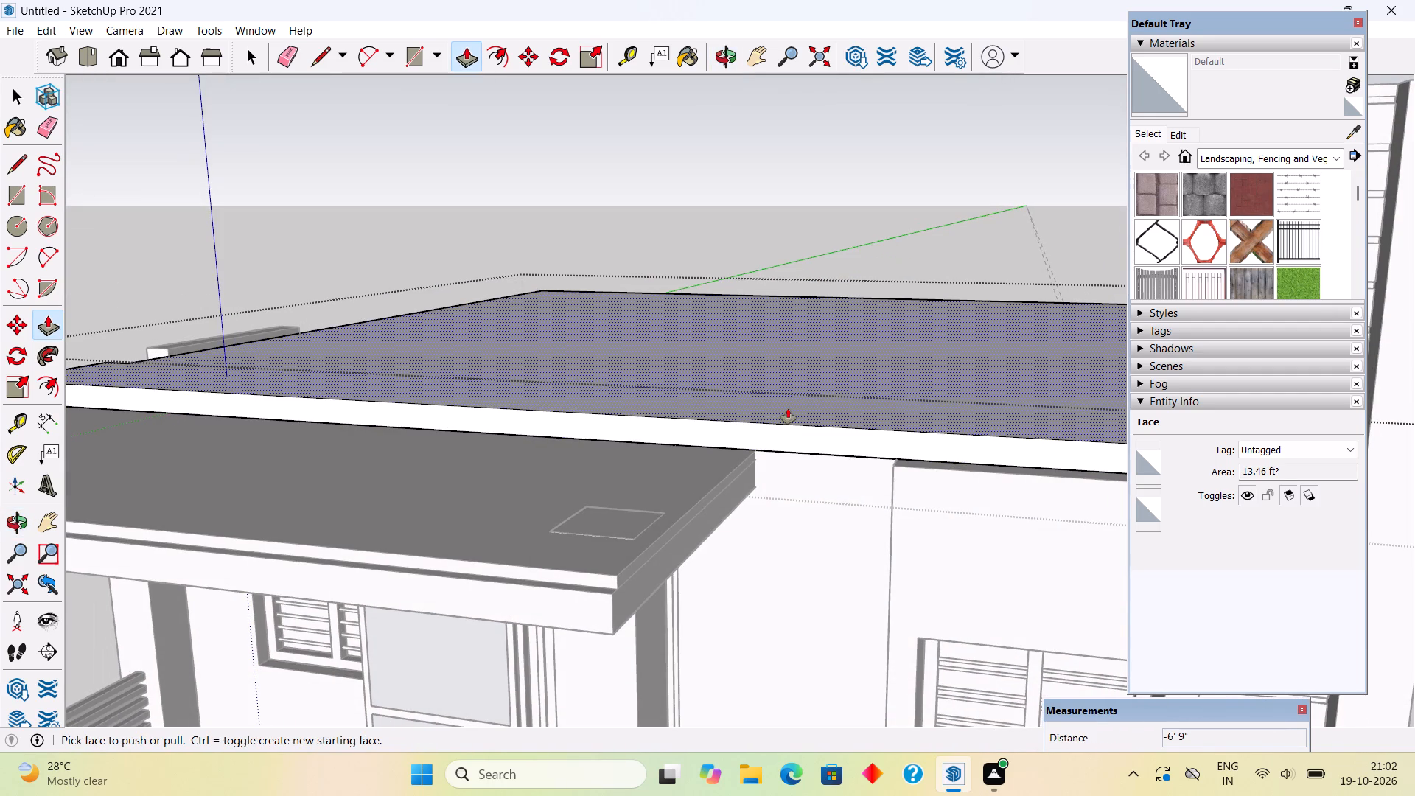
{"action": "scroll", "coordinate": [788, 408], "scroll_direction": "up", "scroll_amount": 5}
{"action": "key", "text": "l"}
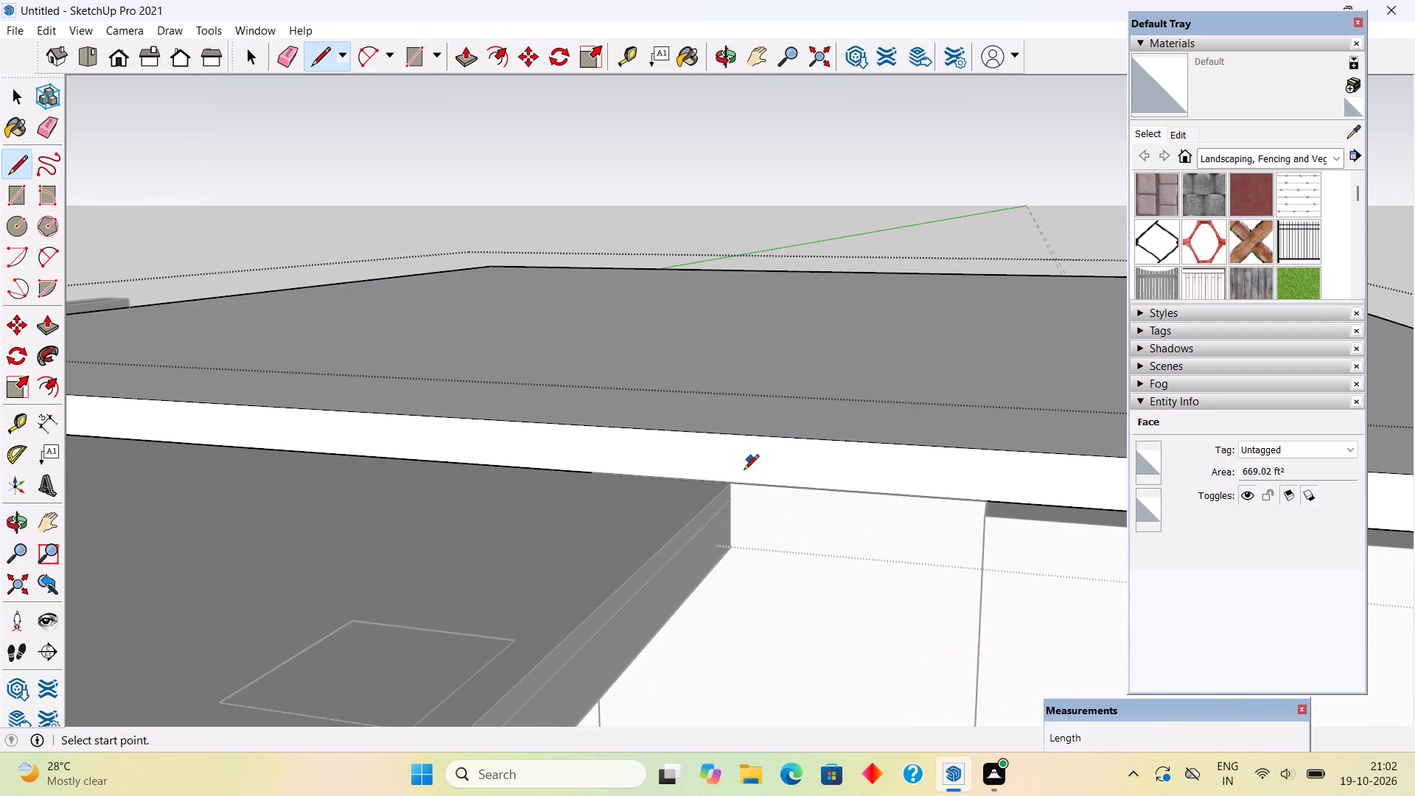
{"action": "left_click", "coordinate": [733, 481]}
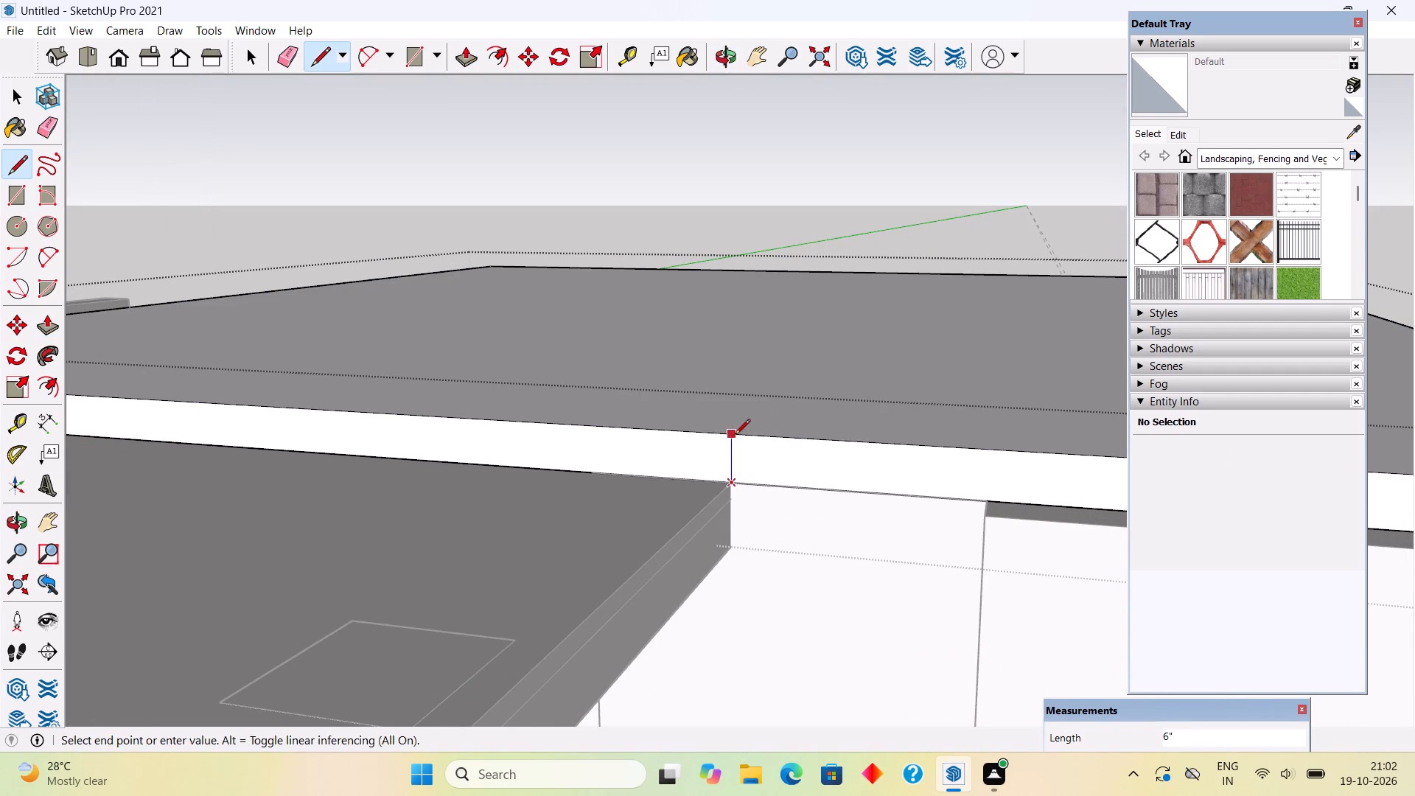
{"action": "left_click", "coordinate": [735, 436]}
Pull the porch portion of the main roof slab's front face outward 6' 9" to the porch slab's front edge, and close the slab group.
{"action": "key", "text": "space"}
{"action": "left_click", "coordinate": [641, 436]}
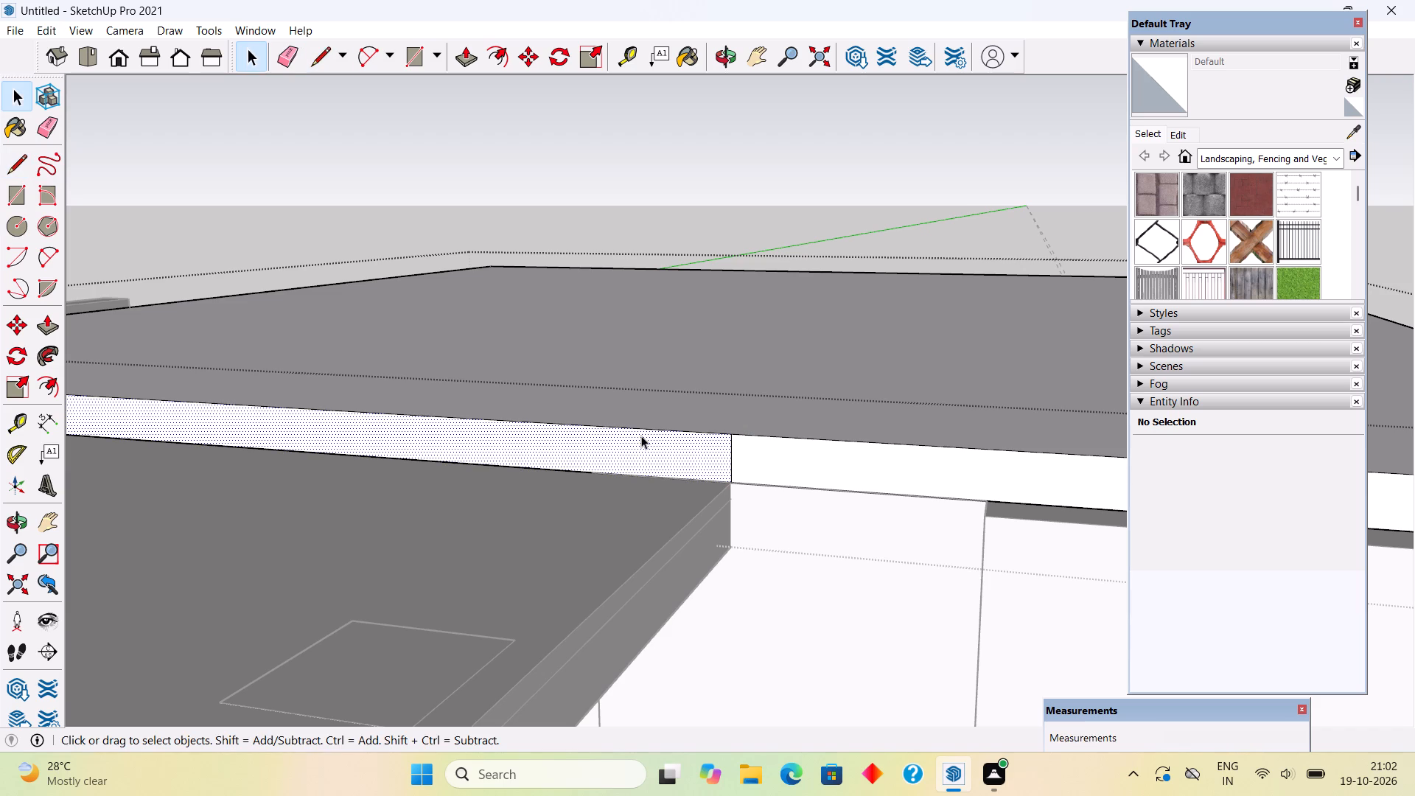
{"action": "key", "text": "p"}
{"action": "left_click", "coordinate": [641, 436]}
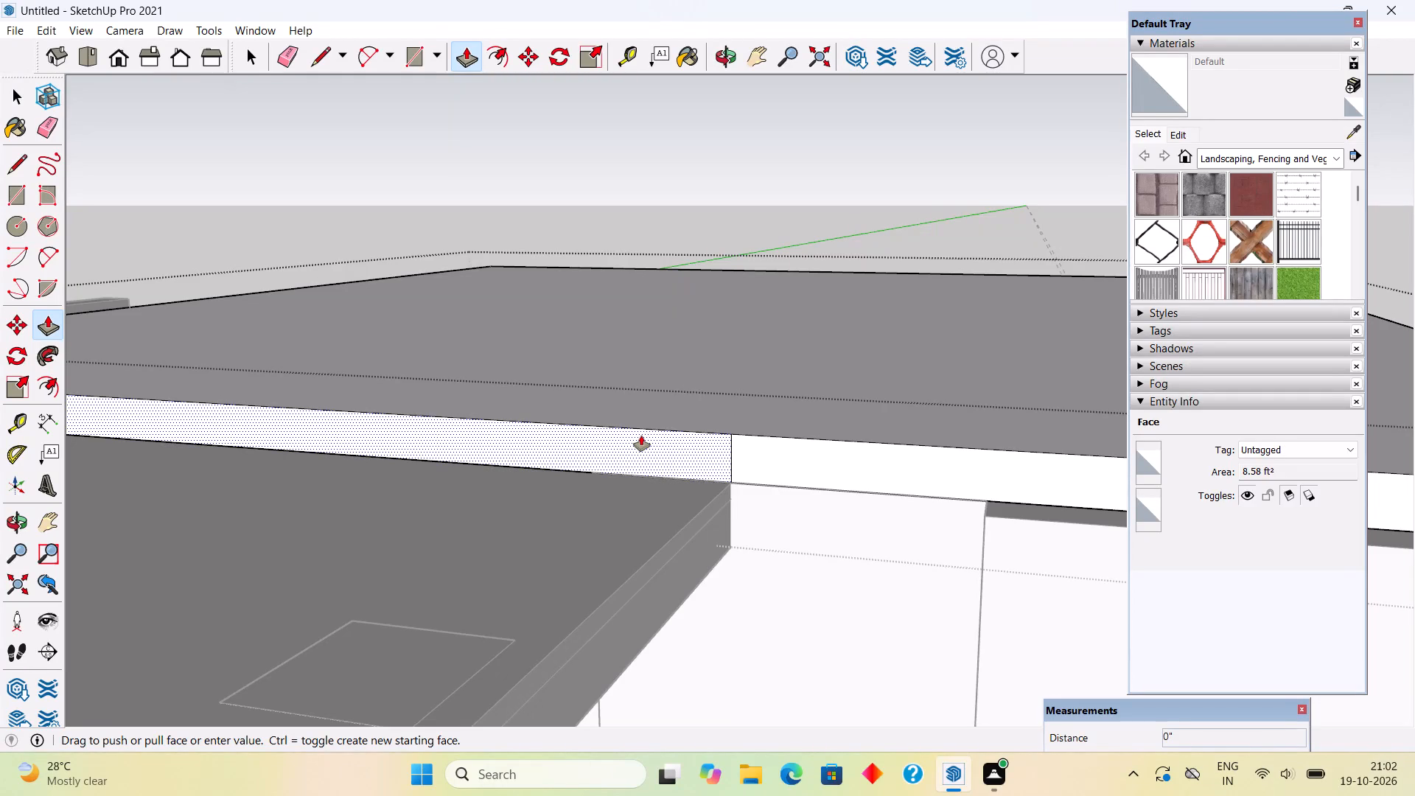
{"action": "left_click", "coordinate": [665, 455]}
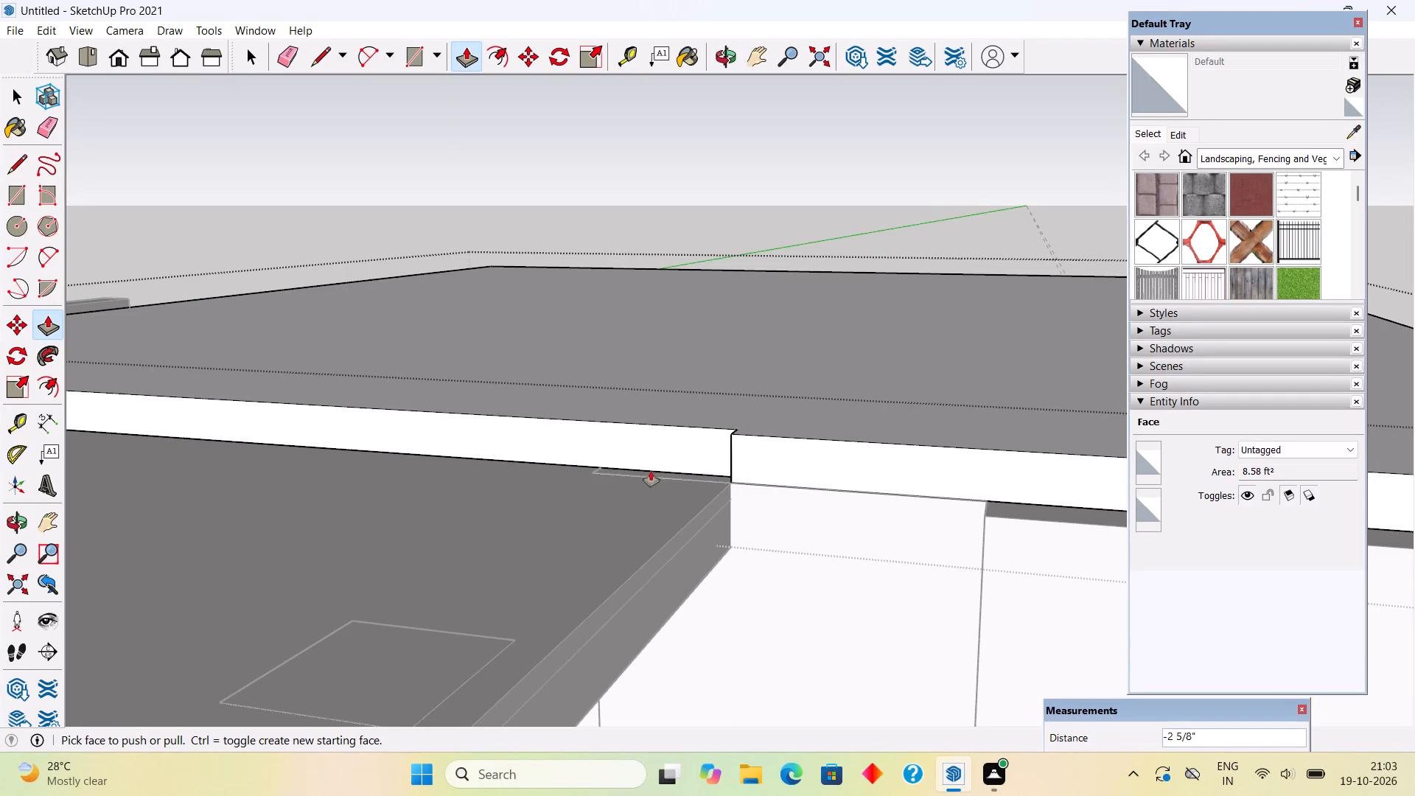
{"action": "key", "text": "ctrl+z"}
{"action": "left_click", "coordinate": [682, 450]}
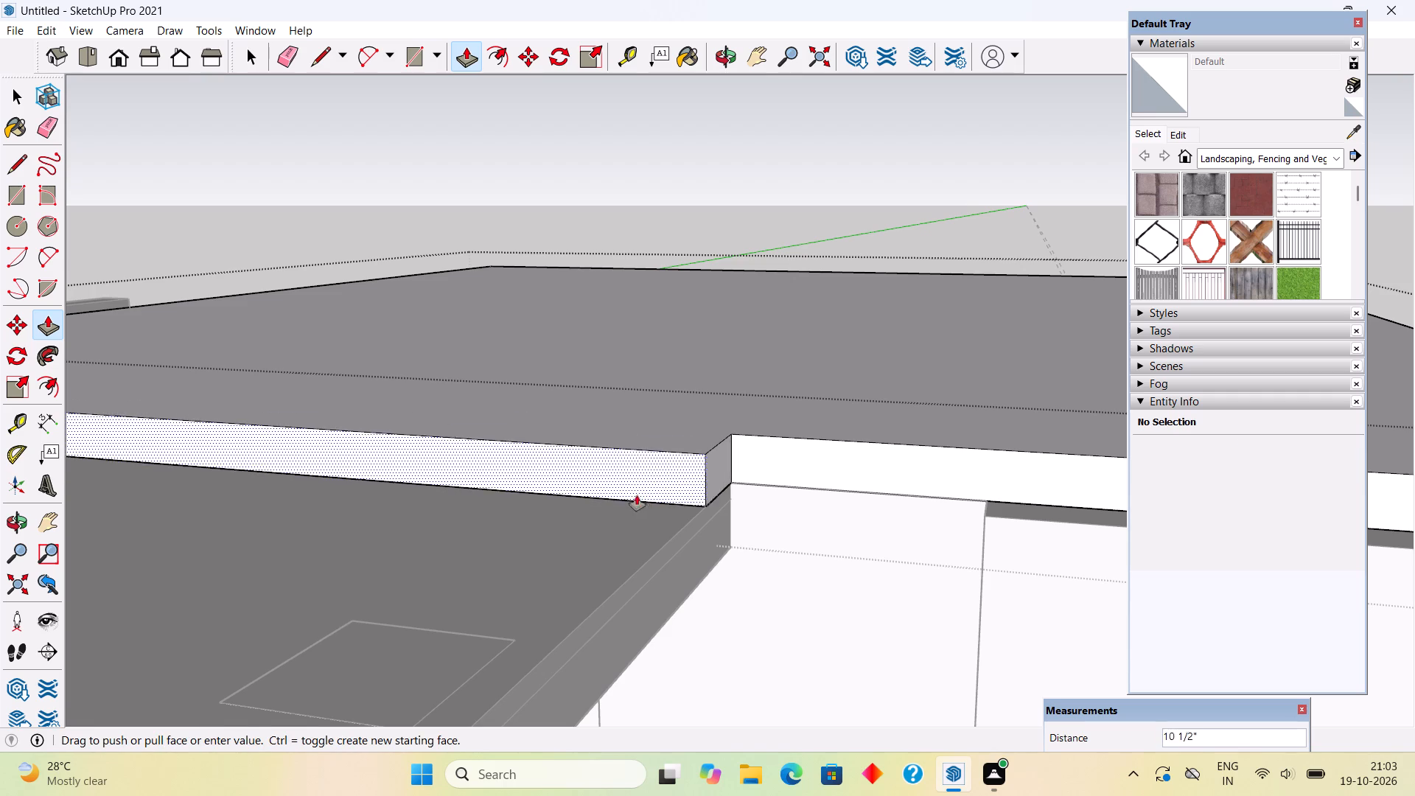
{"action": "scroll", "coordinate": [614, 506], "scroll_direction": "down", "scroll_amount": 9}
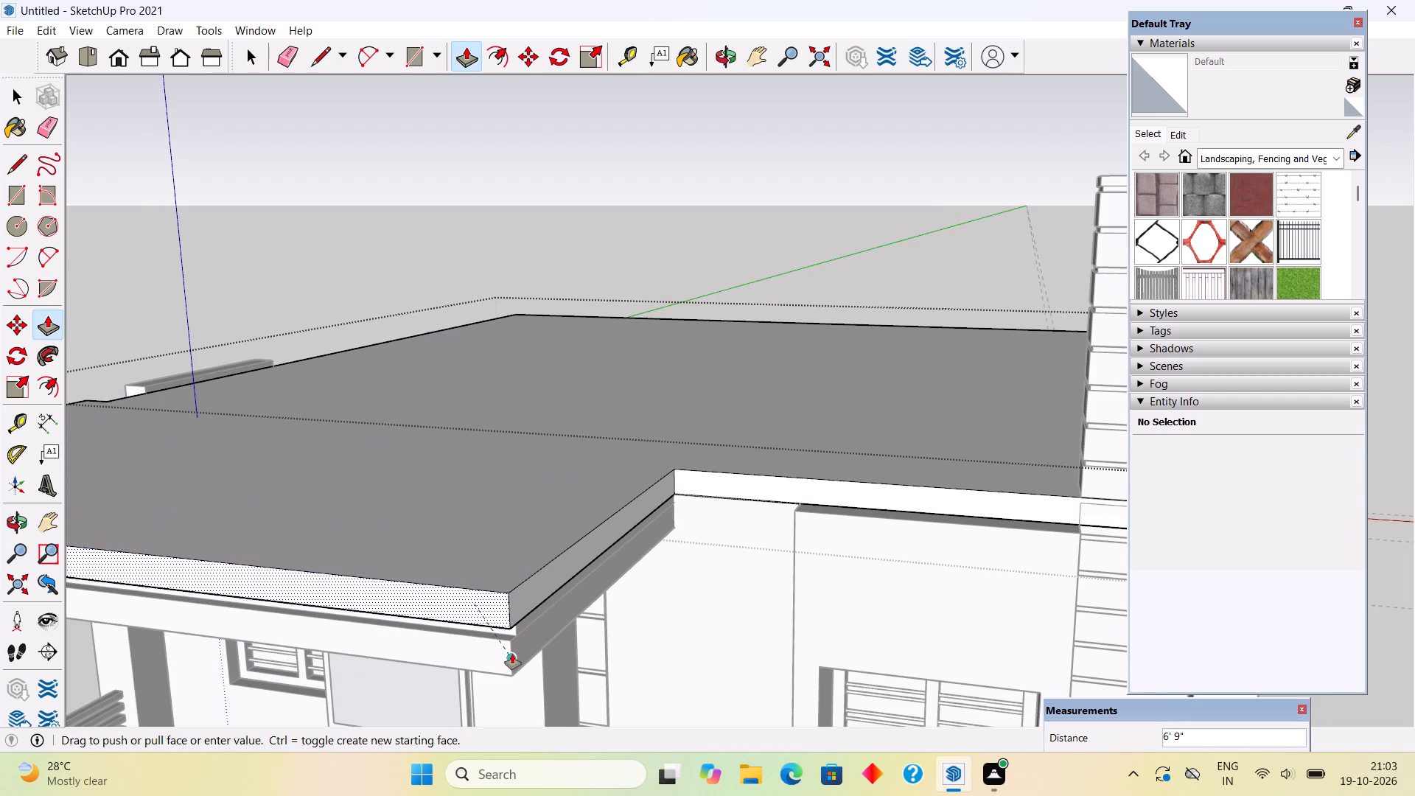
{"action": "left_click", "coordinate": [512, 654]}
{"action": "key", "text": "space"}
{"action": "scroll", "coordinate": [512, 654], "scroll_direction": "down", "scroll_amount": 5}
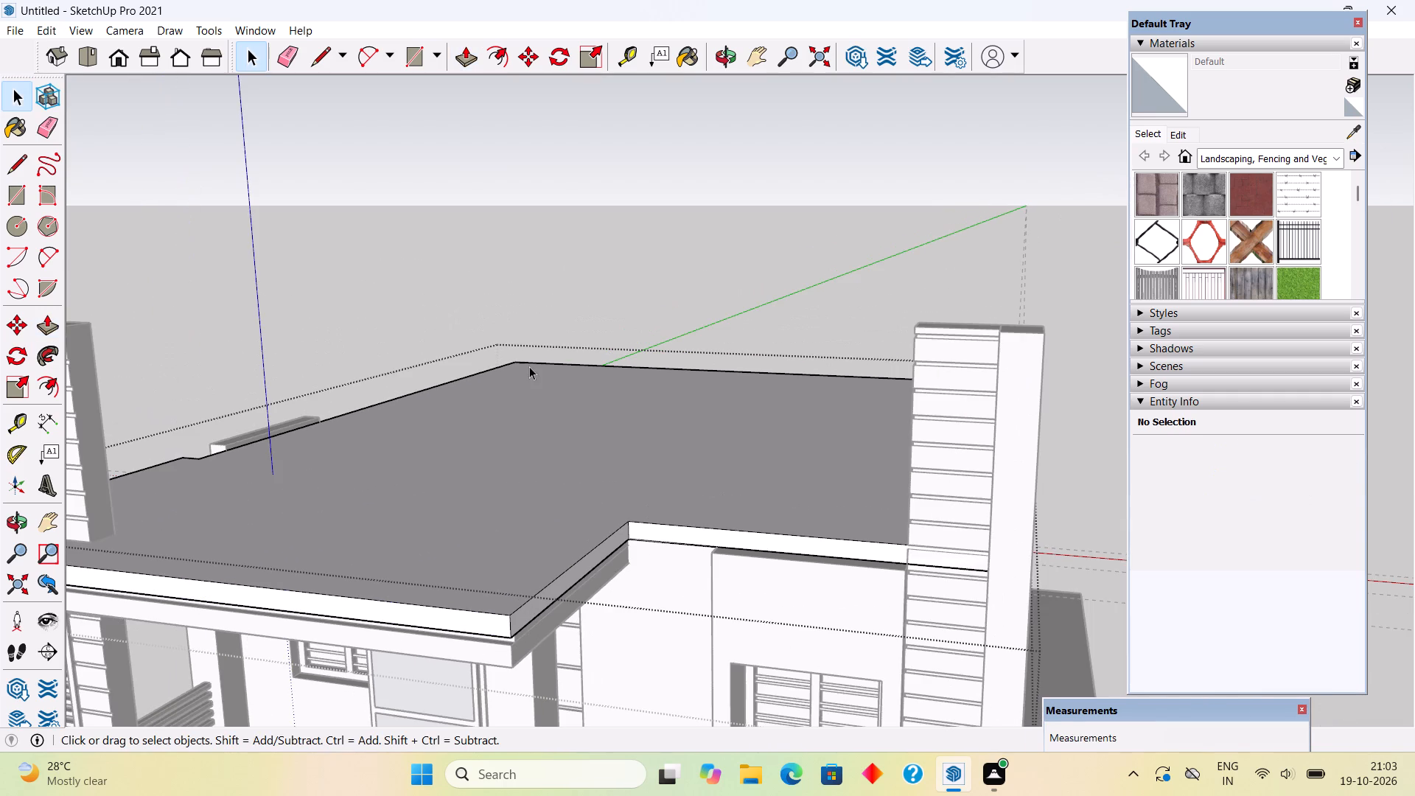
{"action": "left_click", "coordinate": [506, 285]}
Examine the reshaped main roof slab and its overhang over the porch from the front, the side and above.
{"action": "middle_click_drag", "start_coordinate": [529, 458], "coordinate": [688, 337]}
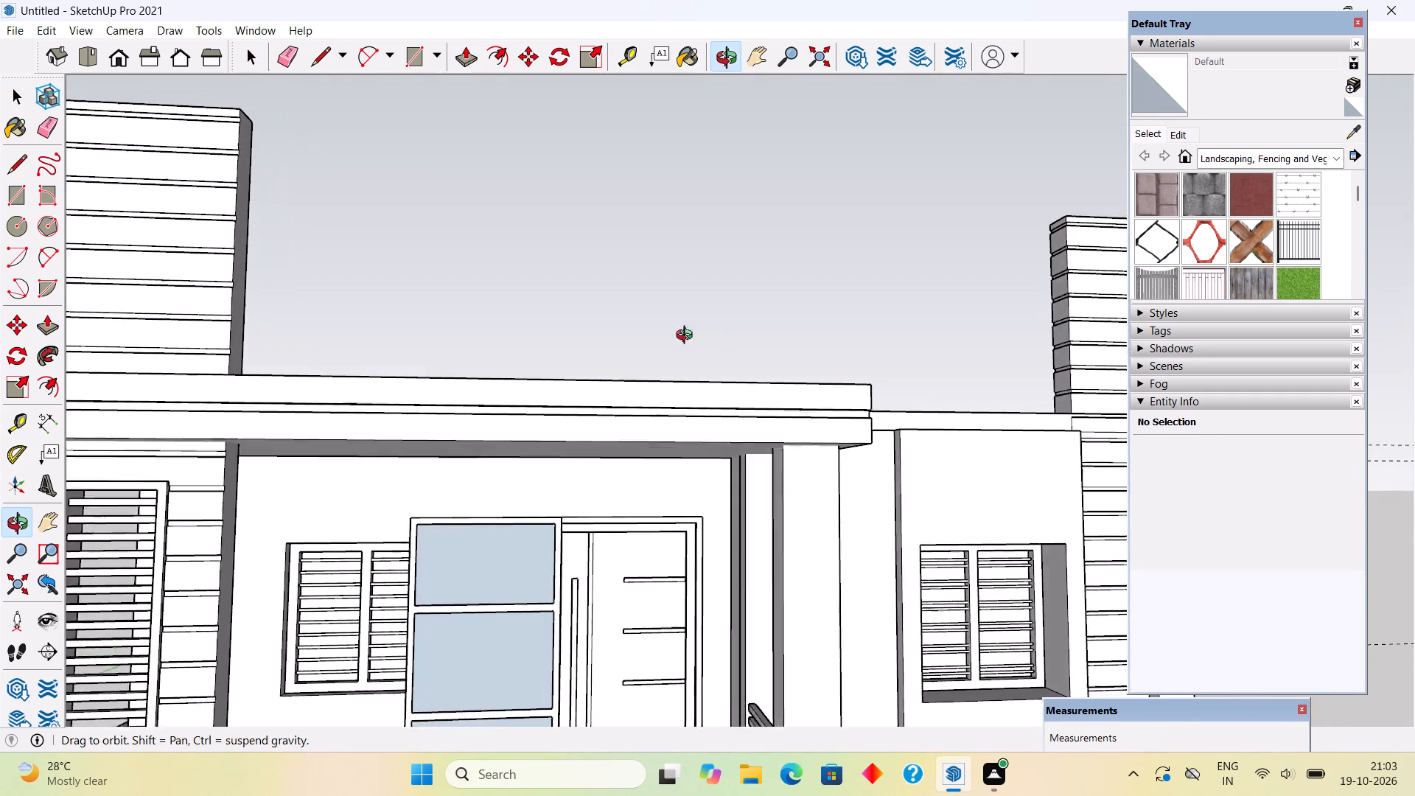
{"action": "middle_click_drag", "start_coordinate": [688, 337], "coordinate": [624, 298]}
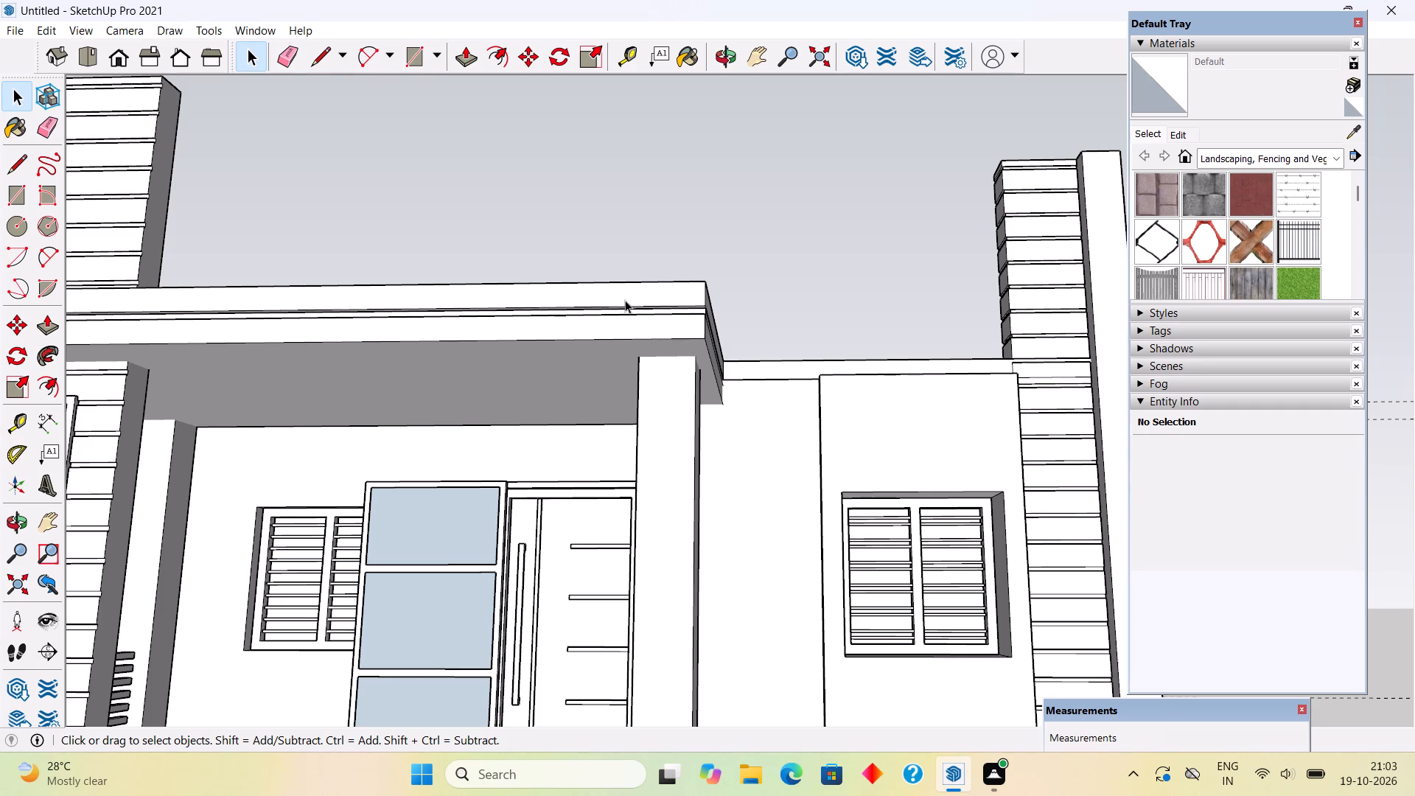
{"action": "scroll", "coordinate": [625, 300], "scroll_direction": "down", "scroll_amount": 14}
{"action": "middle_click_drag", "start_coordinate": [624, 355], "coordinate": [649, 427]}
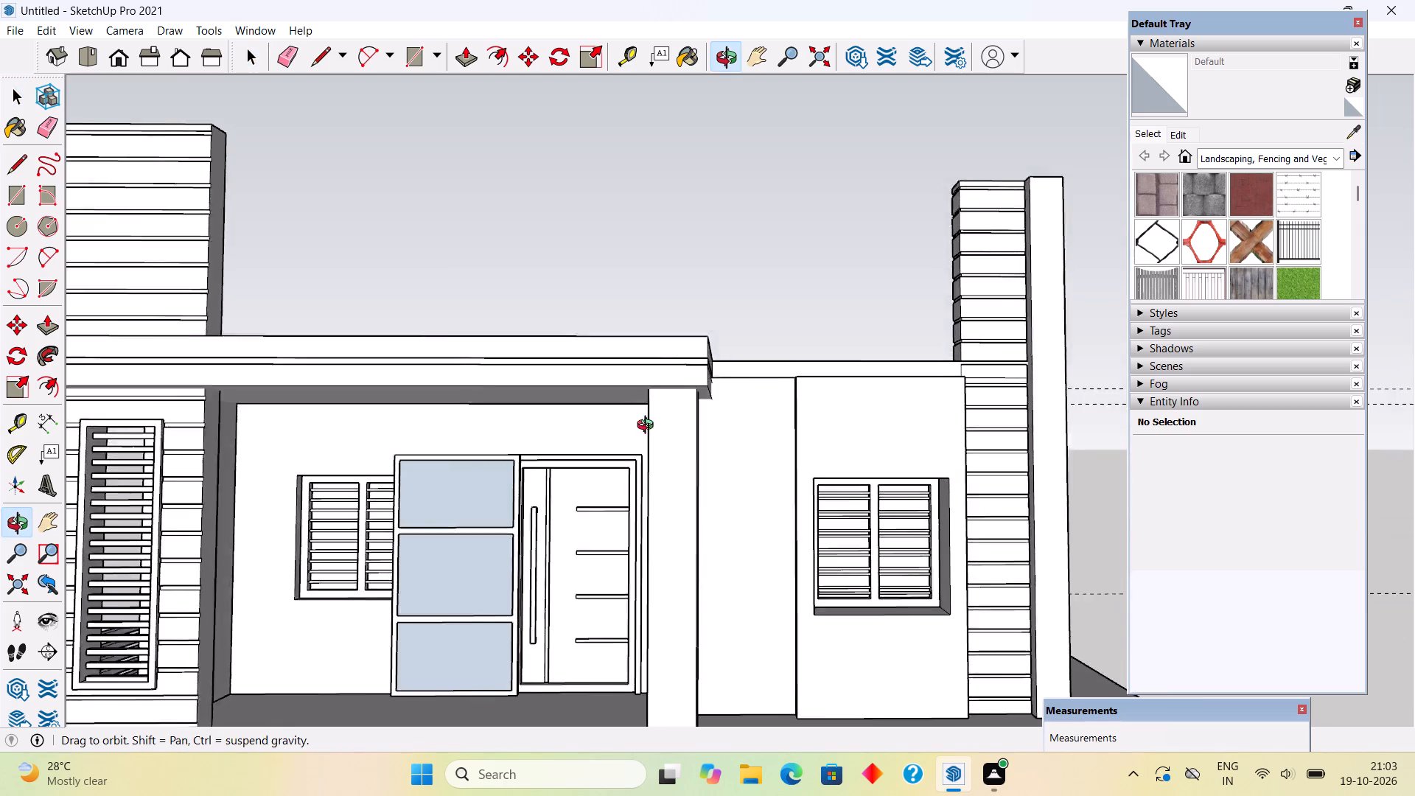
{"action": "middle_click_drag", "start_coordinate": [649, 427], "coordinate": [659, 447]}
{"action": "scroll", "coordinate": [659, 447], "scroll_direction": "down", "scroll_amount": 5}
{"action": "middle_click_drag", "start_coordinate": [646, 376], "coordinate": [430, 445]}
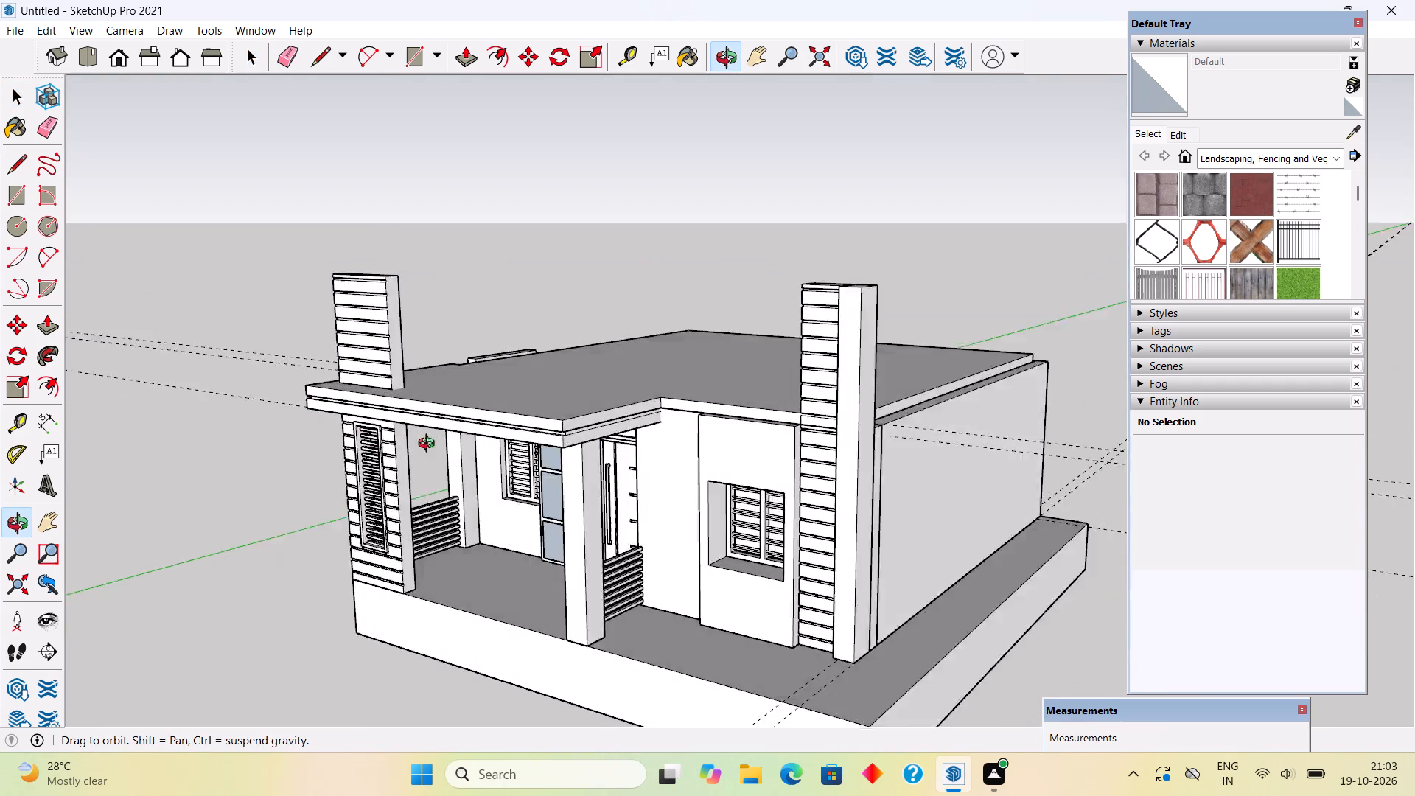
{"action": "middle_click_drag", "start_coordinate": [430, 445], "coordinate": [901, 410]}
{"action": "middle_click_drag", "start_coordinate": [489, 473], "coordinate": [622, 444]}
{"action": "scroll", "coordinate": [622, 446], "scroll_direction": "down", "scroll_amount": 1}
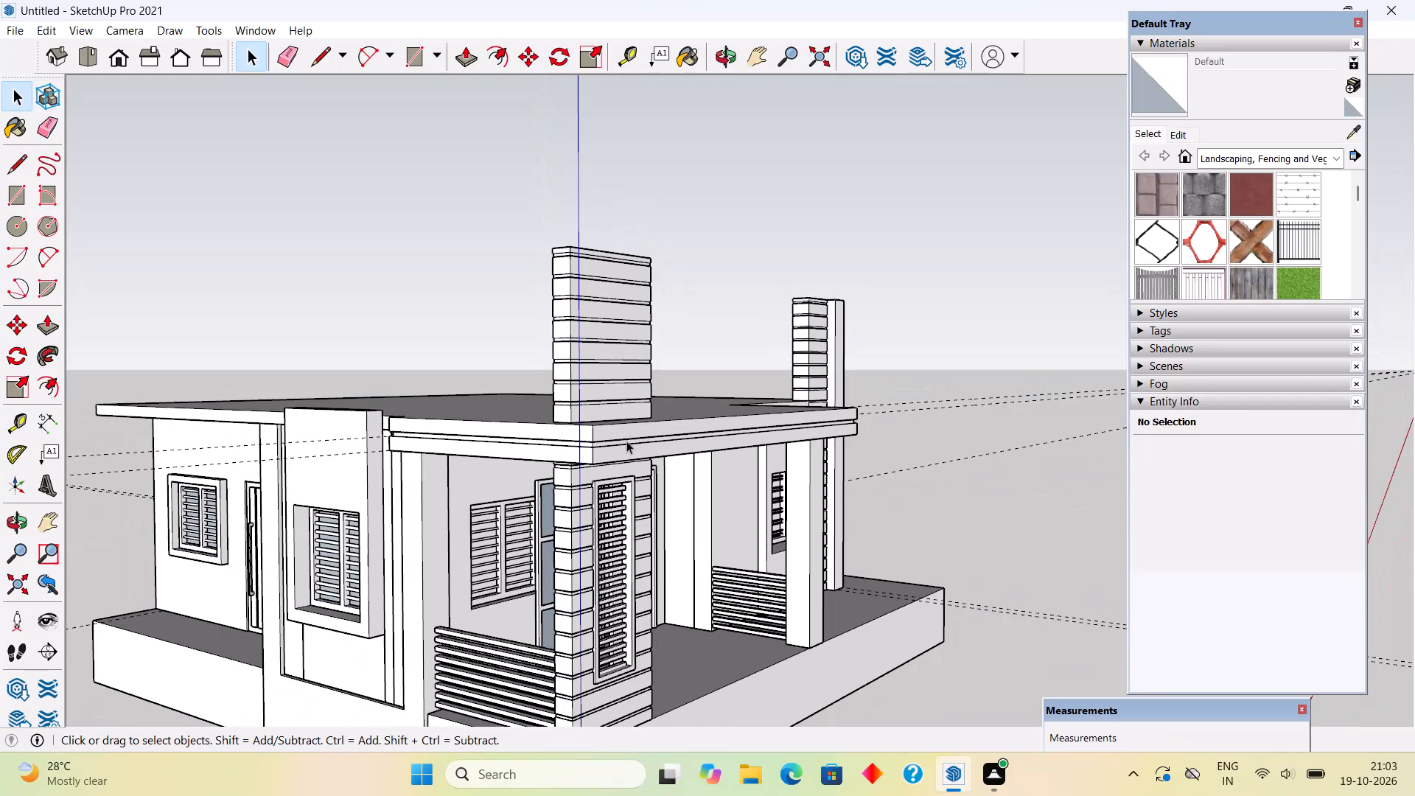
{"action": "middle_click_drag", "start_coordinate": [629, 444], "coordinate": [917, 500]}
{"action": "scroll", "coordinate": [917, 500], "scroll_direction": "down", "scroll_amount": 4}
{"action": "scroll", "coordinate": [574, 507], "scroll_direction": "down", "scroll_amount": 3}
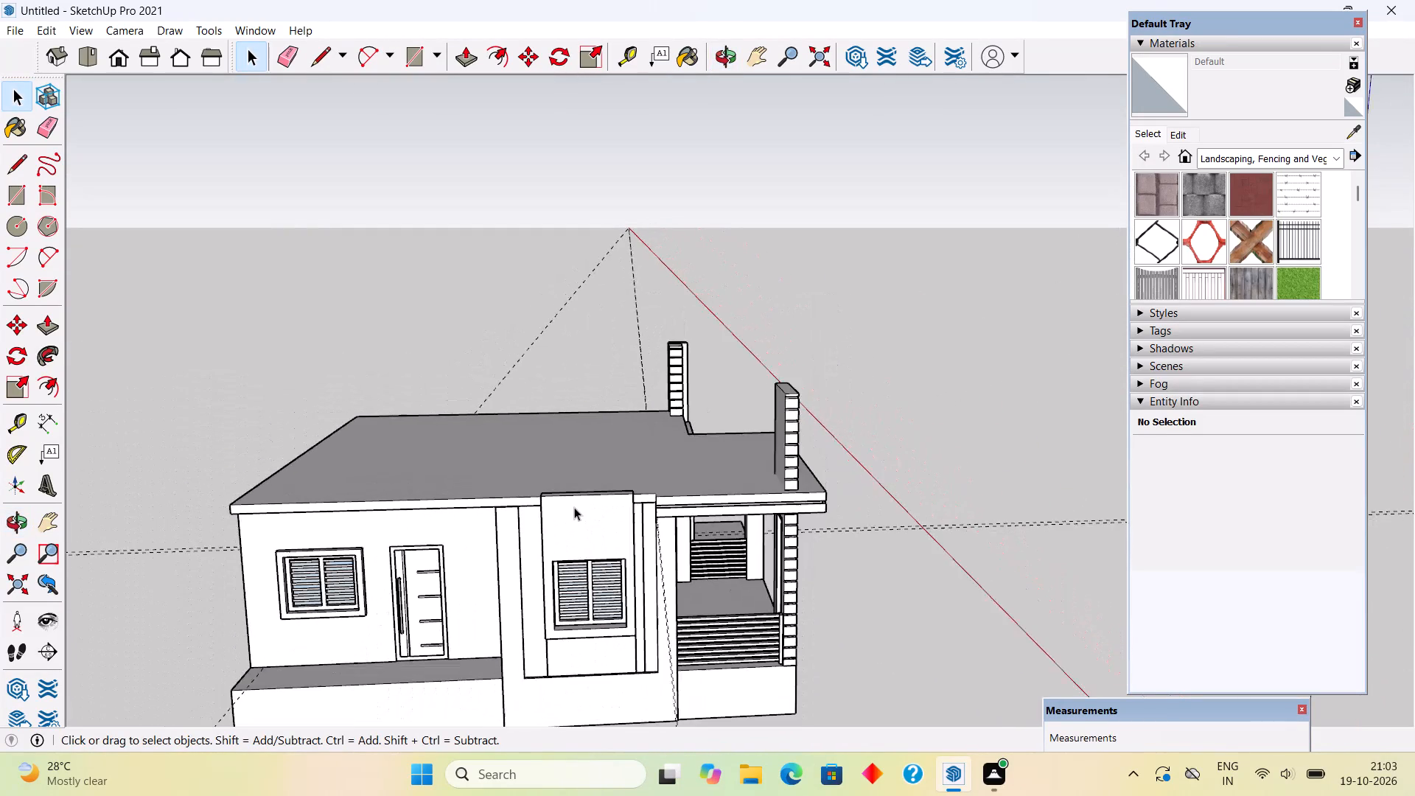
{"action": "scroll", "coordinate": [574, 507], "scroll_direction": "up", "scroll_amount": 4}
{"action": "scroll", "coordinate": [574, 507], "scroll_direction": "down", "scroll_amount": 1}
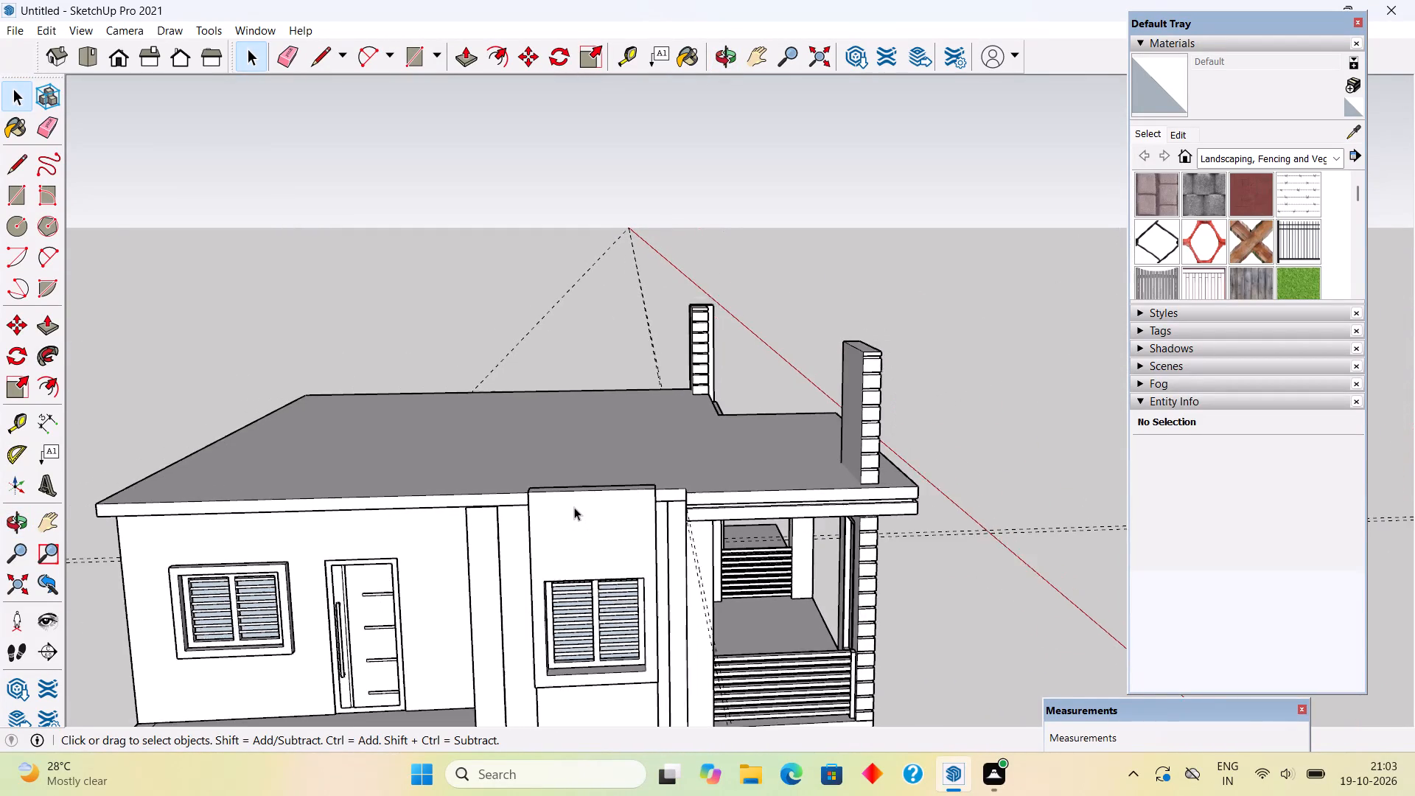
{"action": "scroll", "coordinate": [574, 507], "scroll_direction": "down", "scroll_amount": 2}
{"action": "scroll", "coordinate": [573, 519], "scroll_direction": "up", "scroll_amount": 1}
{"action": "middle_click_drag", "start_coordinate": [570, 446], "coordinate": [248, 411]}
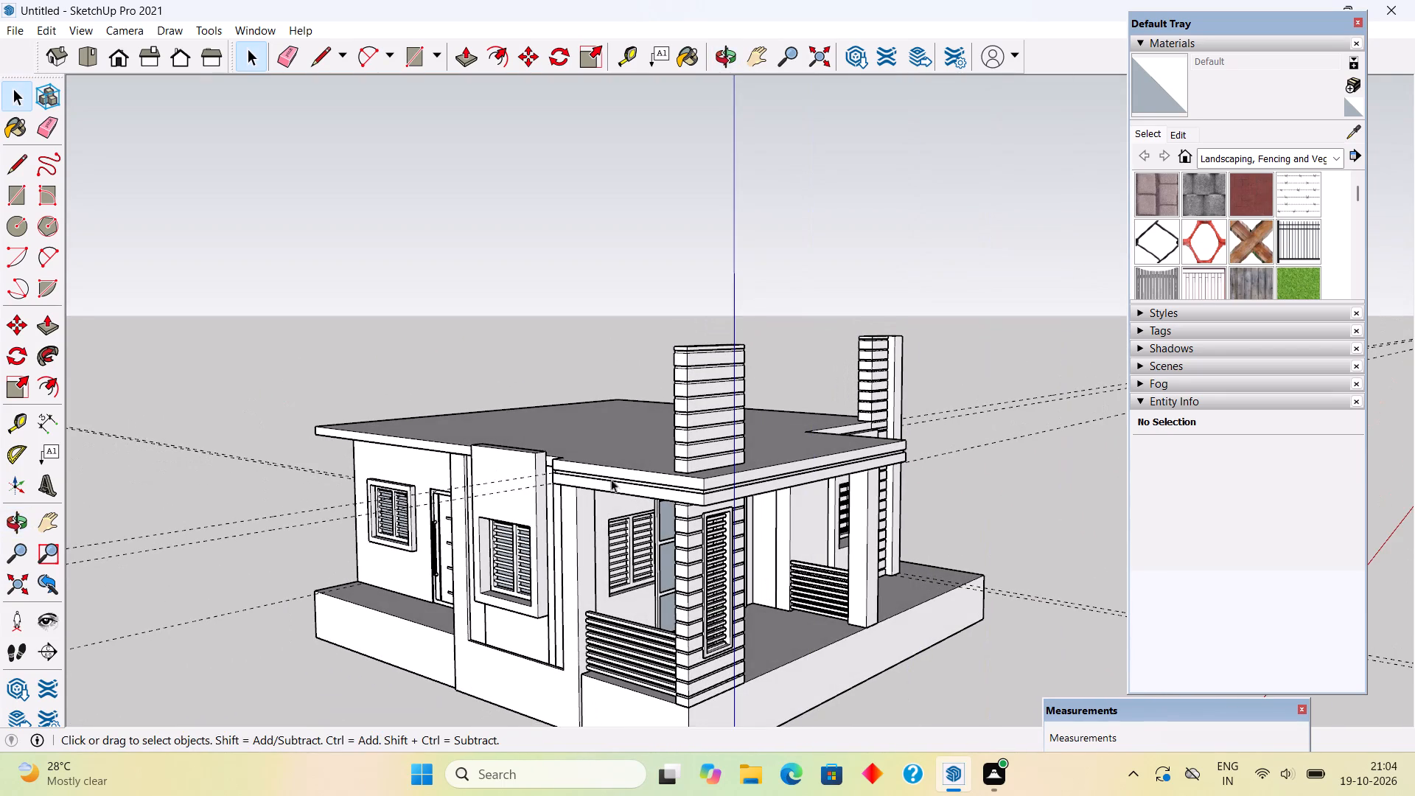
{"action": "middle_click_drag", "start_coordinate": [766, 486], "coordinate": [716, 423]}
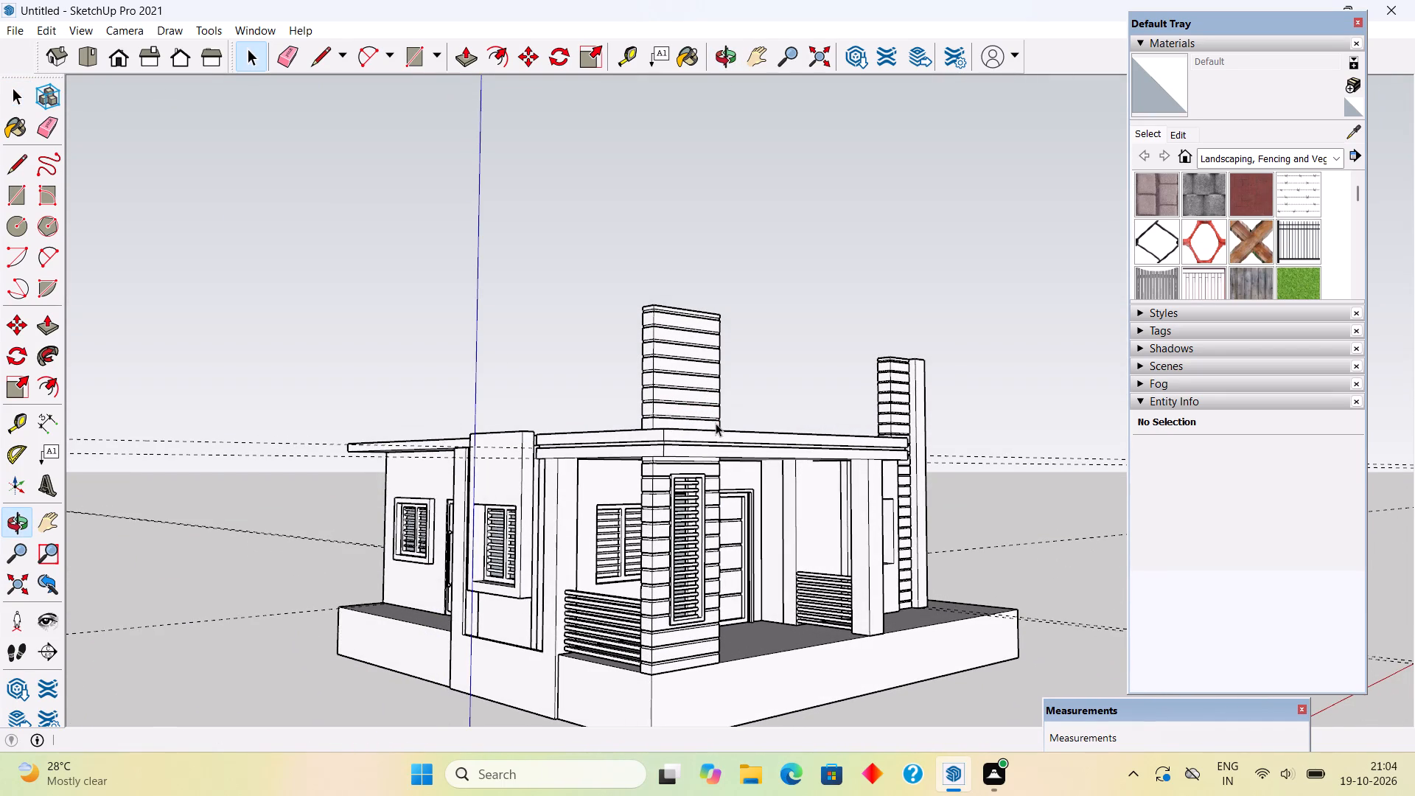
{"action": "middle_click_drag", "start_coordinate": [817, 424], "coordinate": [404, 503]}
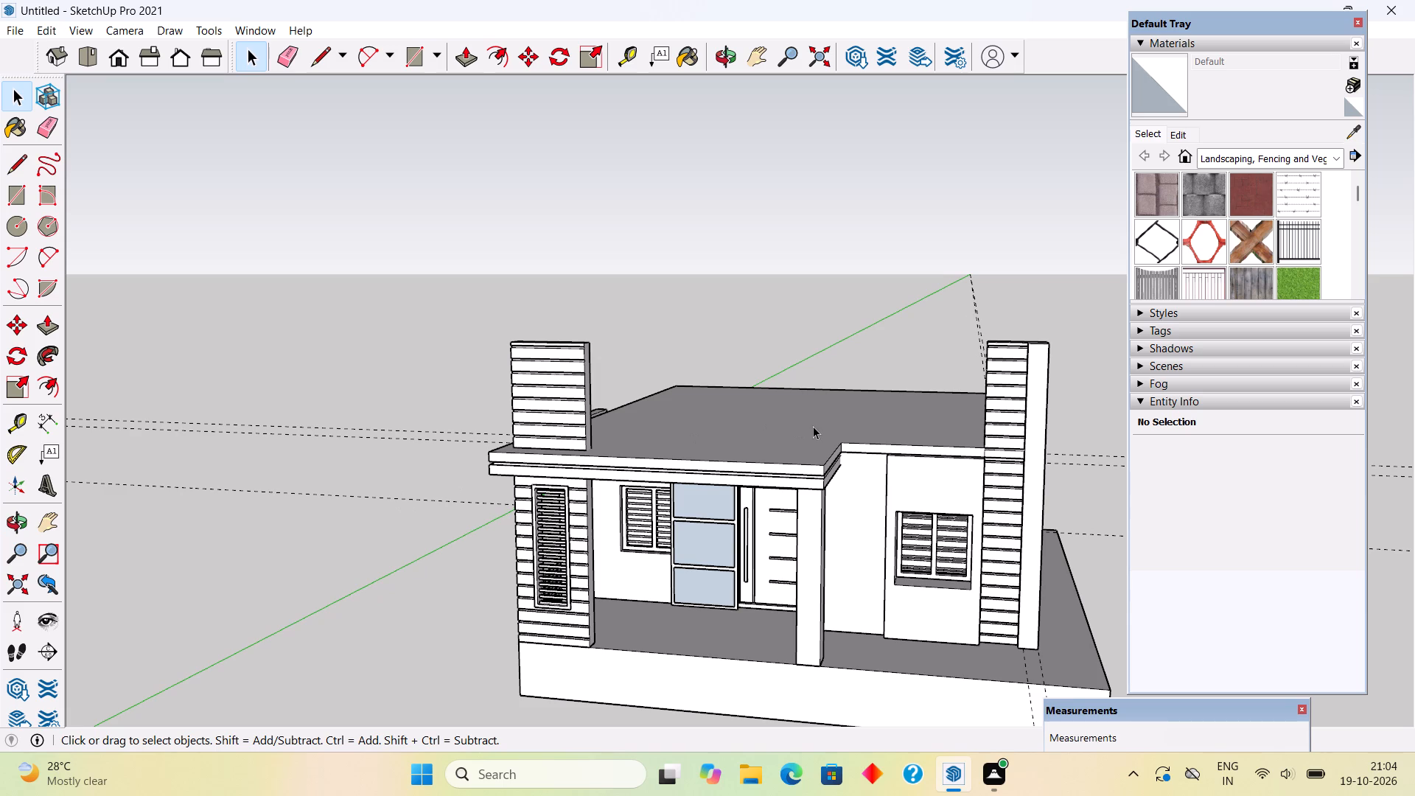
{"action": "middle_click_drag", "start_coordinate": [710, 426], "coordinate": [1054, 455]}
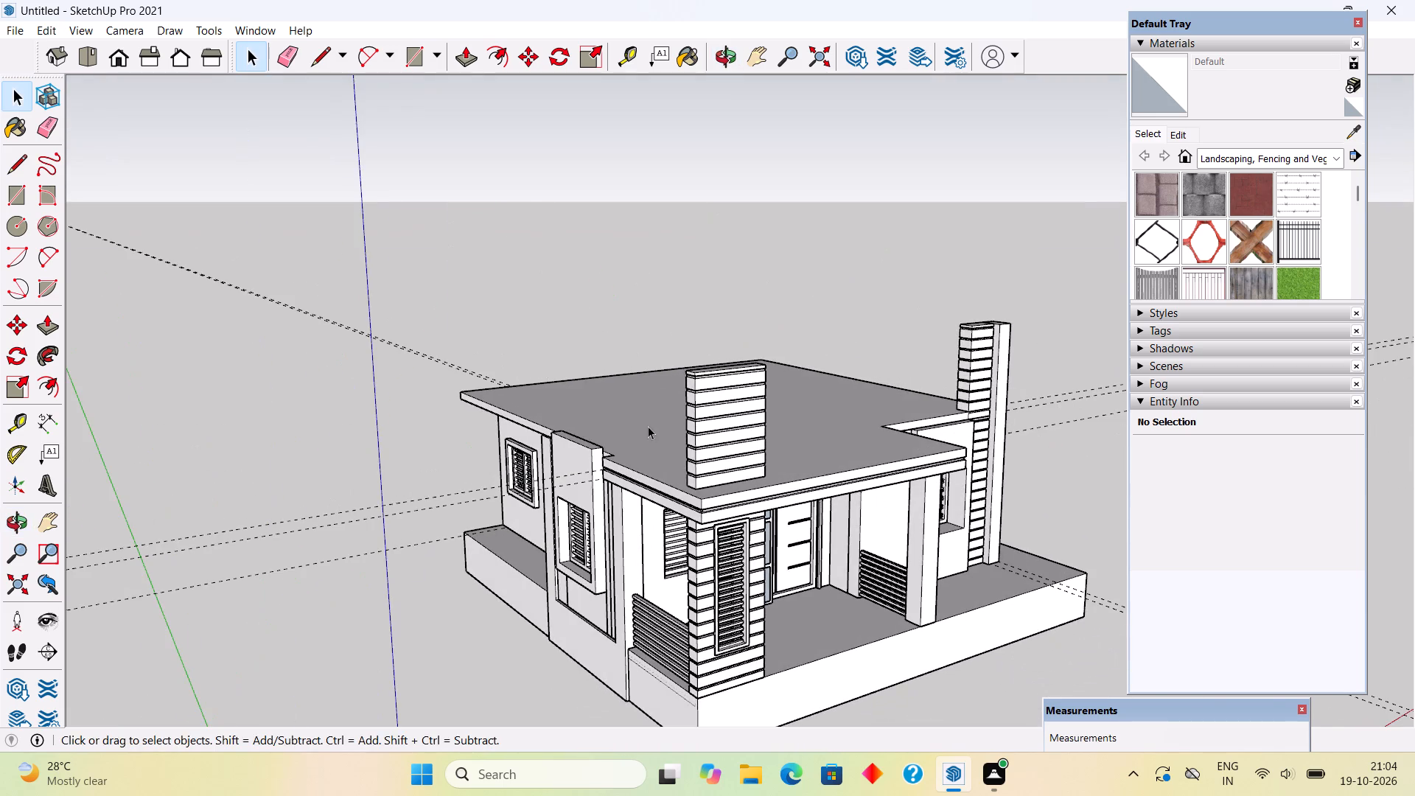
{"action": "middle_click_drag", "start_coordinate": [646, 423], "coordinate": [986, 310]}
Place a vertical guide where the outer face of the side wall with the window and door meets the roof slab's rear edge.
{"action": "scroll", "coordinate": [399, 476], "scroll_direction": "up", "scroll_amount": 6}
{"action": "middle_click_drag", "start_coordinate": [427, 450], "coordinate": [723, 469]}
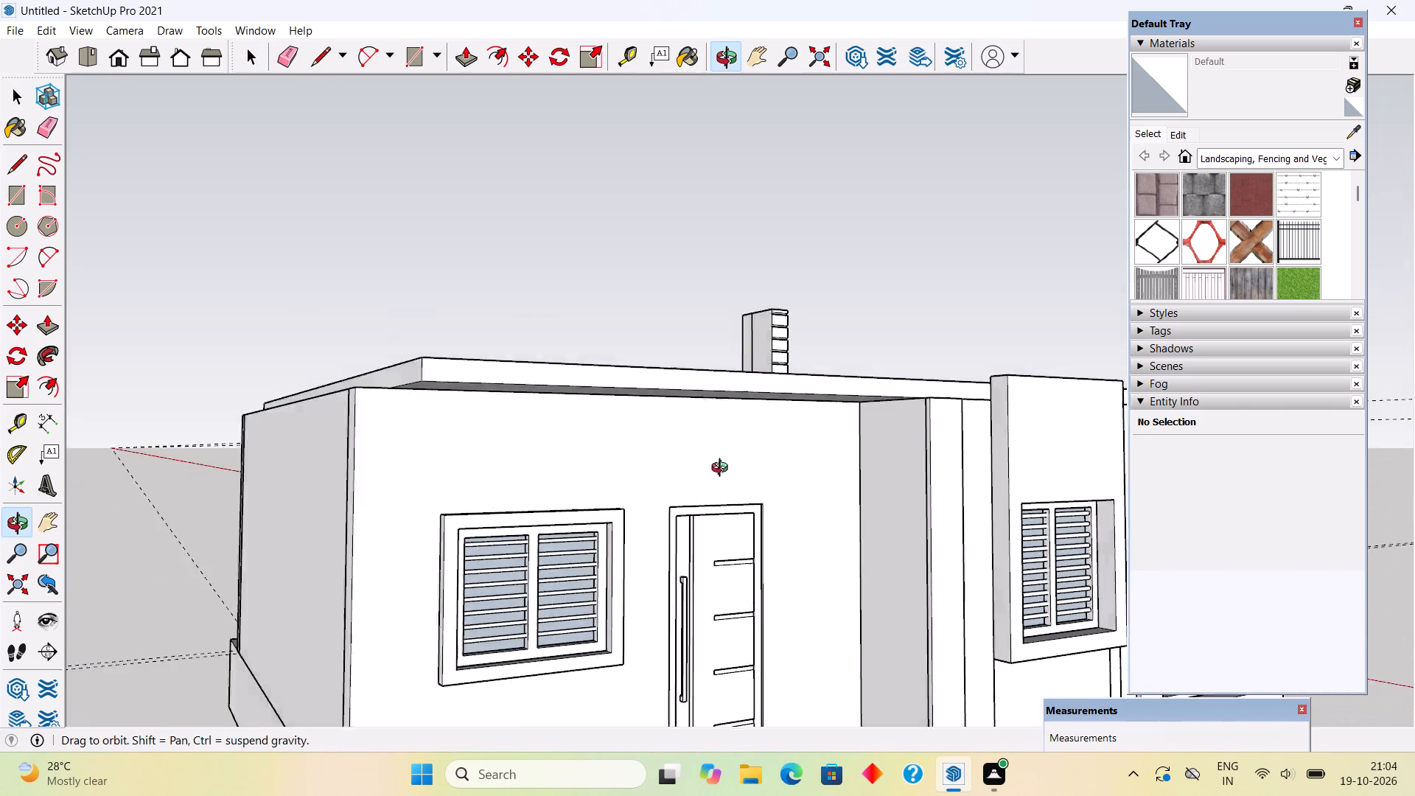
{"action": "middle_click_drag", "start_coordinate": [723, 469], "coordinate": [778, 501]}
{"action": "middle_click_drag", "start_coordinate": [439, 432], "coordinate": [463, 511]}
{"action": "scroll", "coordinate": [463, 511], "scroll_direction": "up", "scroll_amount": 5}
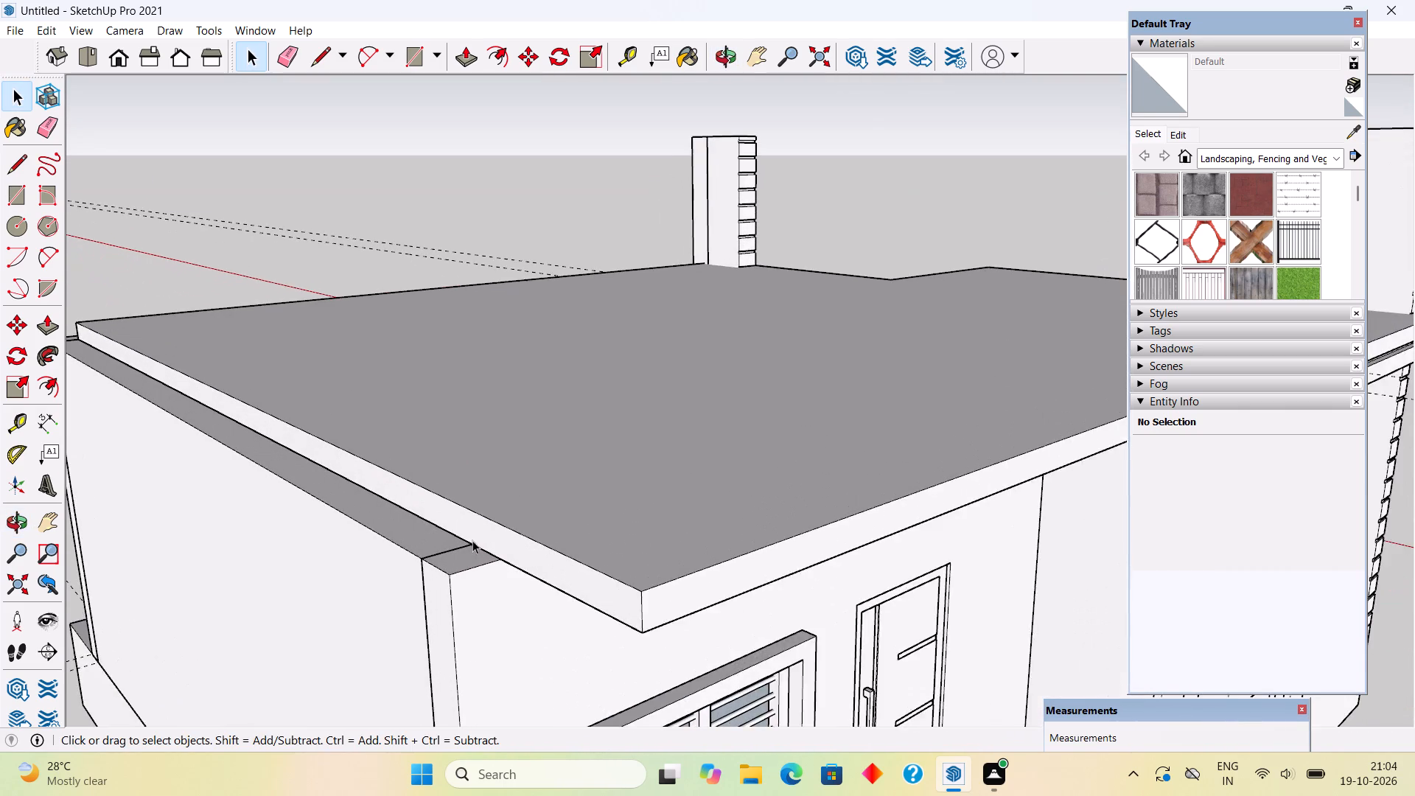
{"action": "scroll", "coordinate": [546, 523], "scroll_direction": "up", "scroll_amount": 1}
{"action": "middle_click_drag", "start_coordinate": [615, 529], "coordinate": [660, 512]}
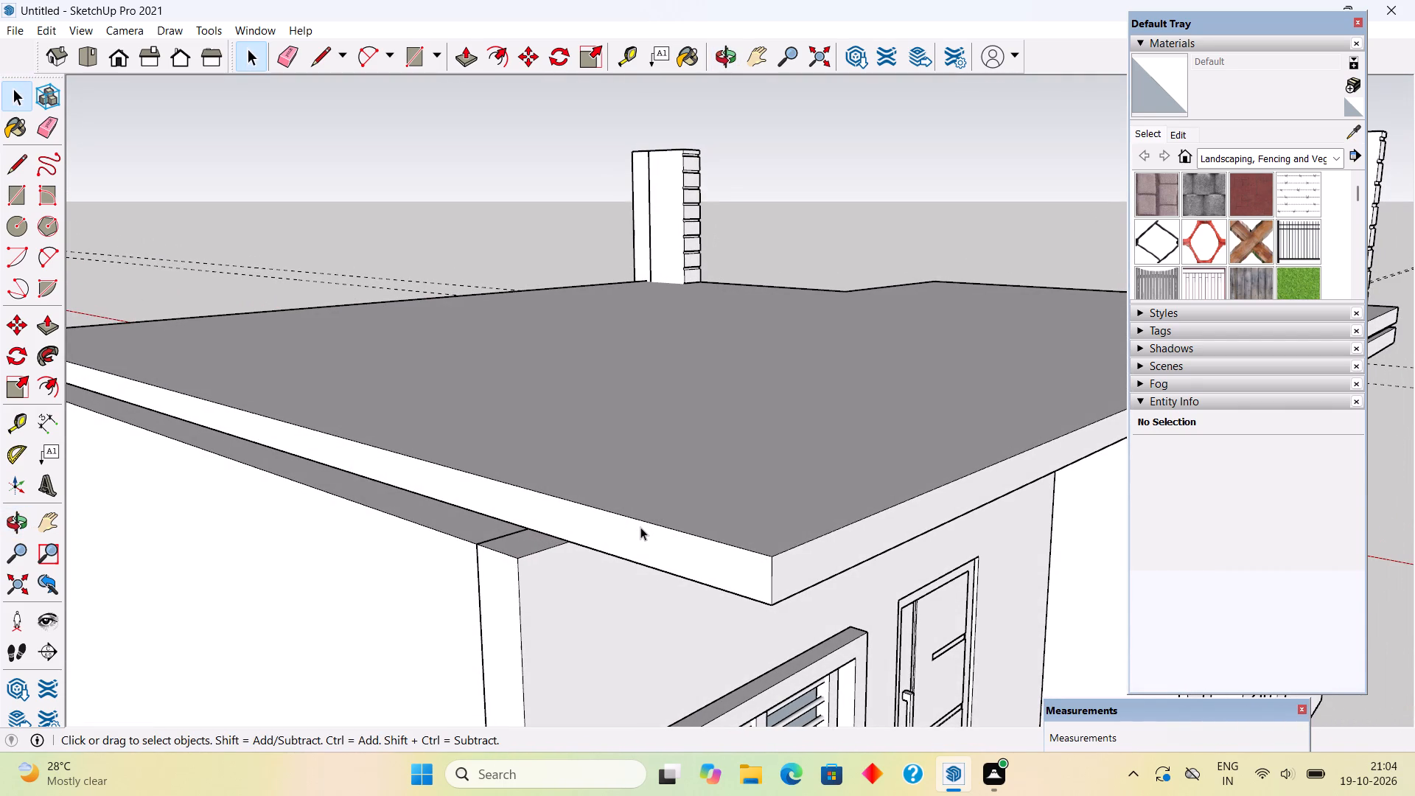
{"action": "key", "text": "t"}
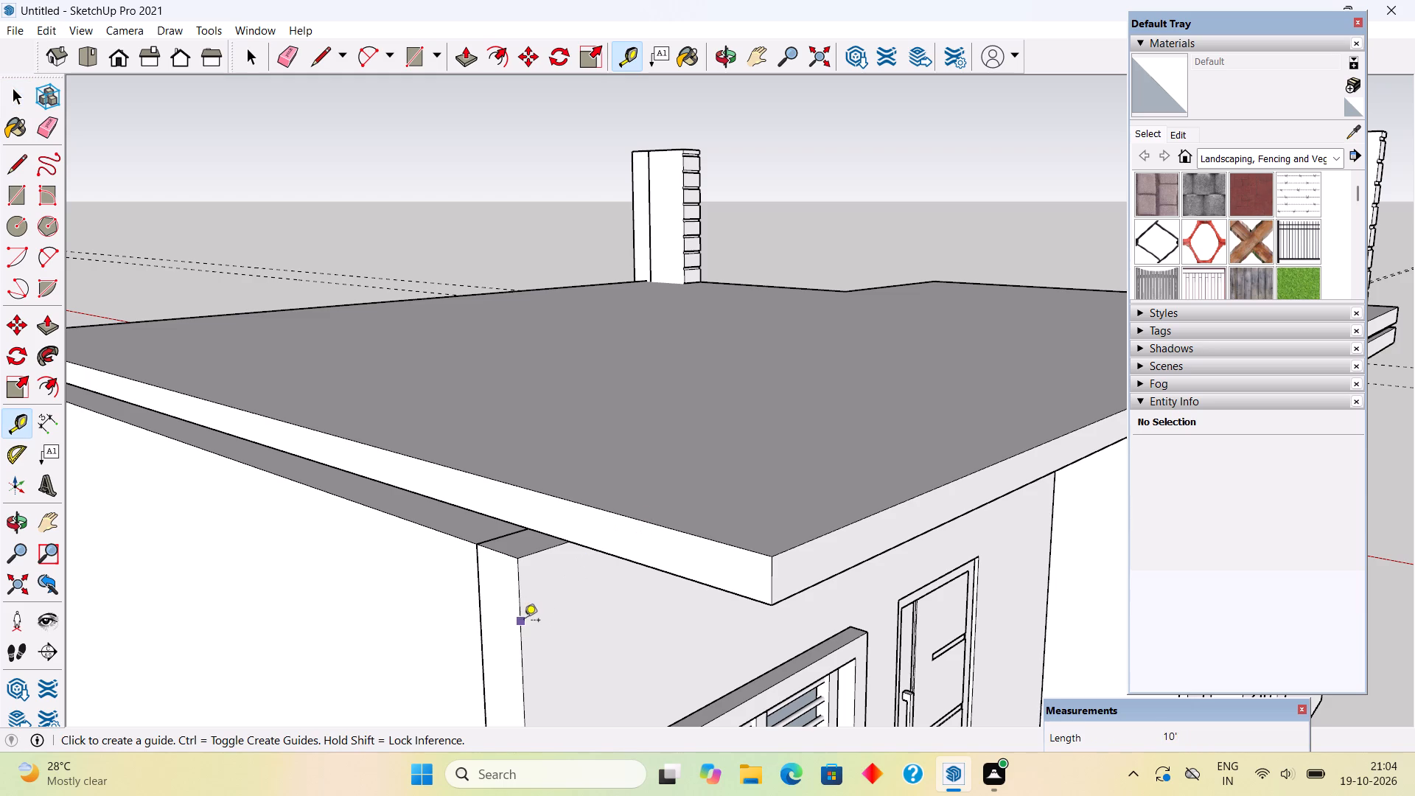
{"action": "left_click", "coordinate": [524, 621]}
{"action": "left_click", "coordinate": [571, 537]}
On the roof slab, place a guide along the side wall's outer face and a parallel one offset 9" inward.
{"action": "middle_click_drag", "start_coordinate": [792, 484], "coordinate": [767, 587]}
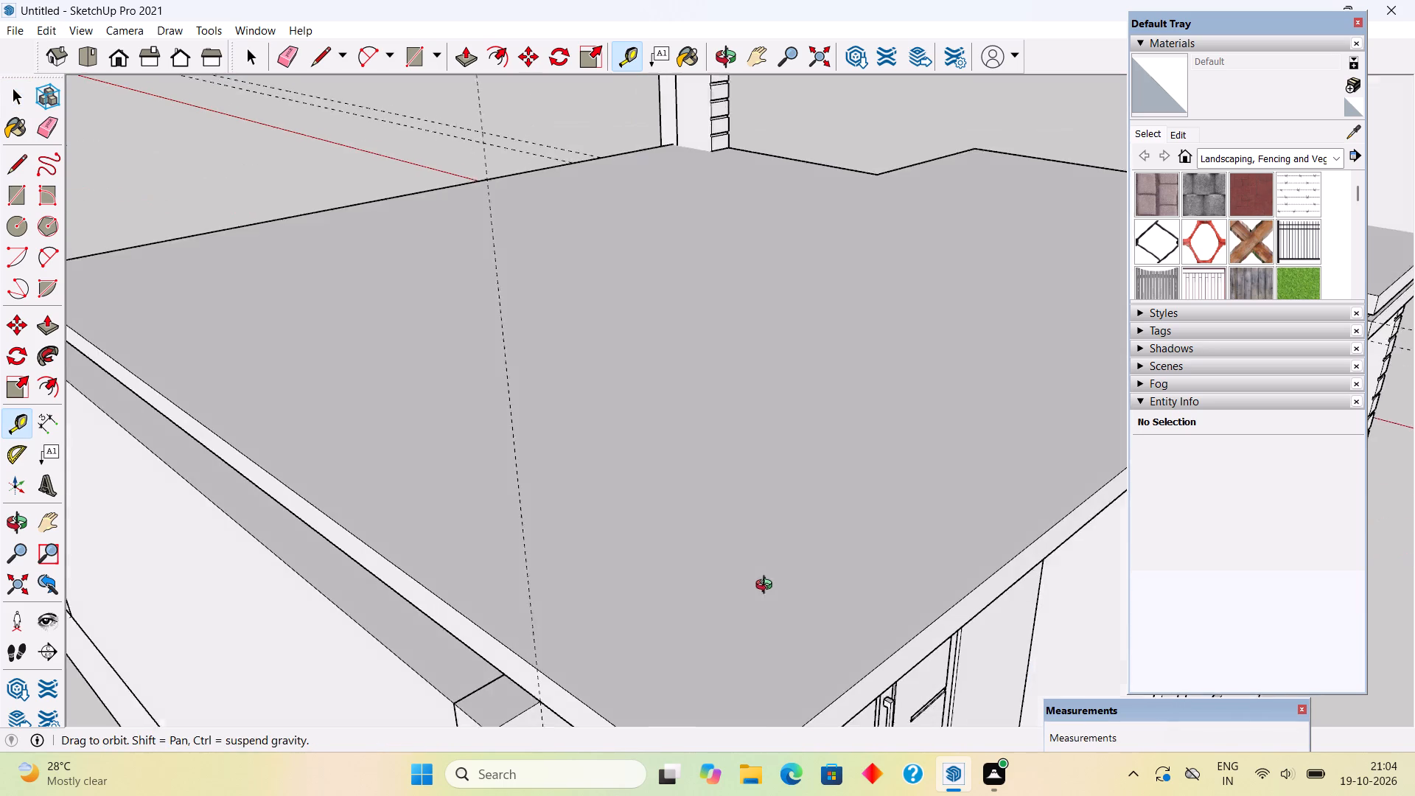
{"action": "middle_click_drag", "start_coordinate": [767, 587], "coordinate": [766, 587]}
{"action": "scroll", "coordinate": [756, 564], "scroll_direction": "down", "scroll_amount": 3}
{"action": "left_click", "coordinate": [830, 646]}
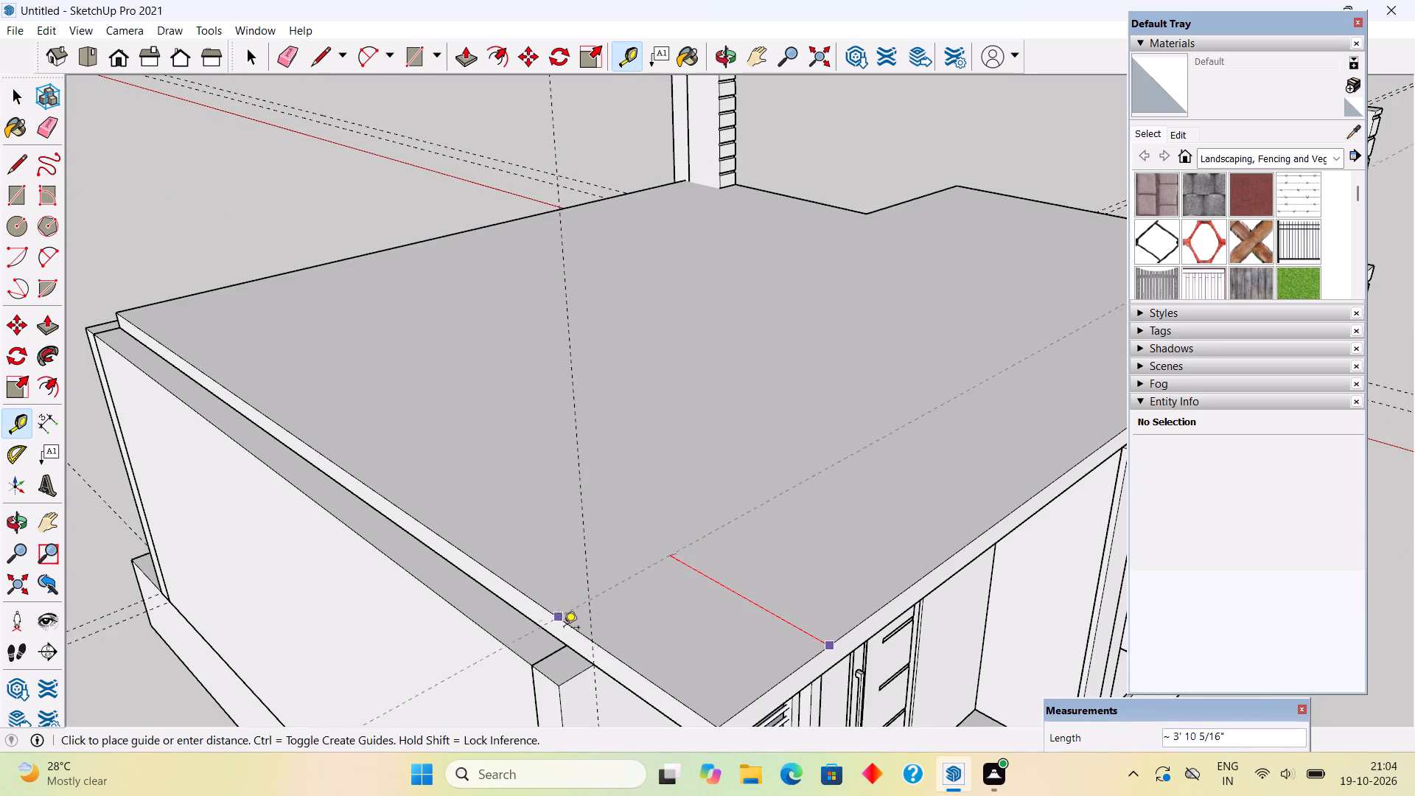
{"action": "left_click", "coordinate": [594, 640]}
{"action": "left_click", "coordinate": [626, 622]}
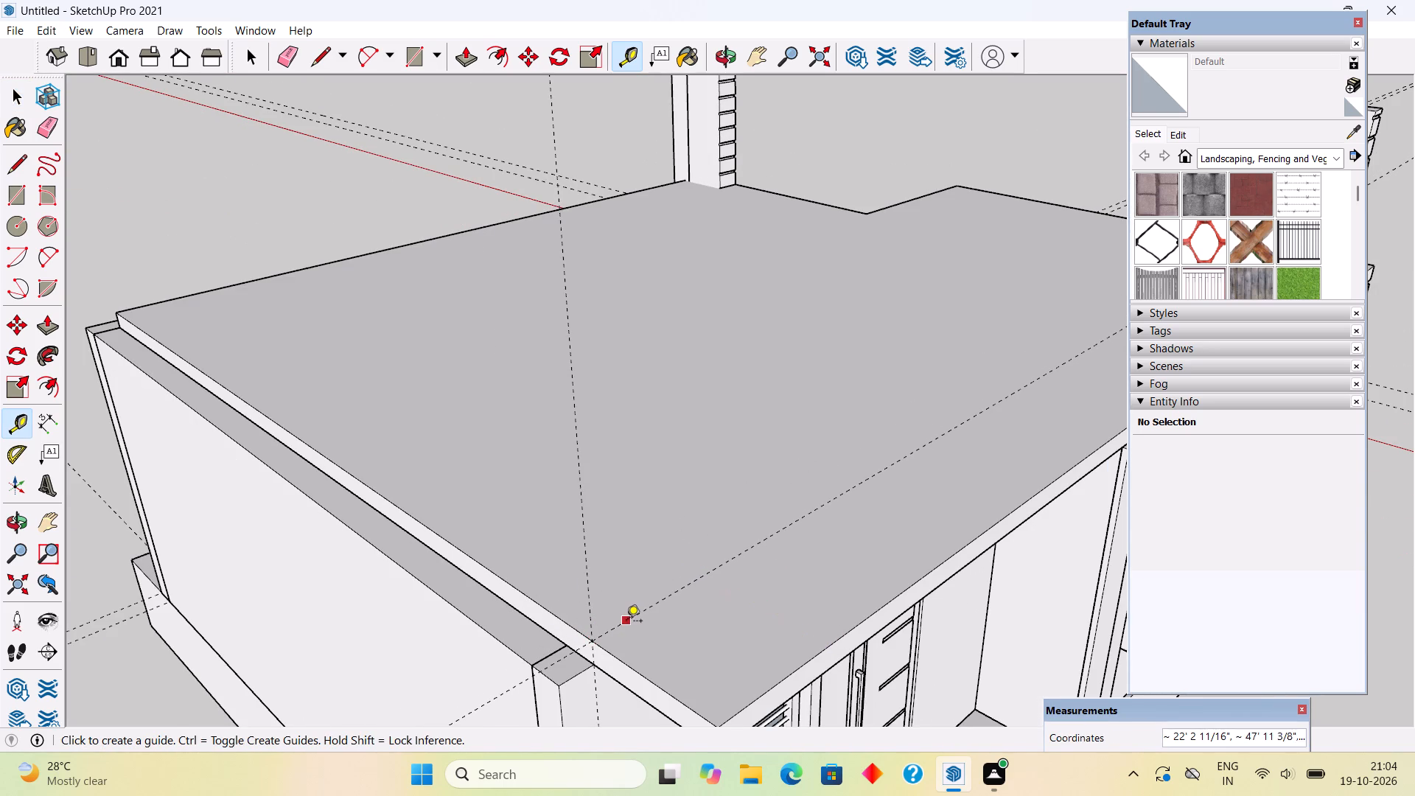
{"action": "type", "text": "9\""}
{"action": "key", "text": "Return"}
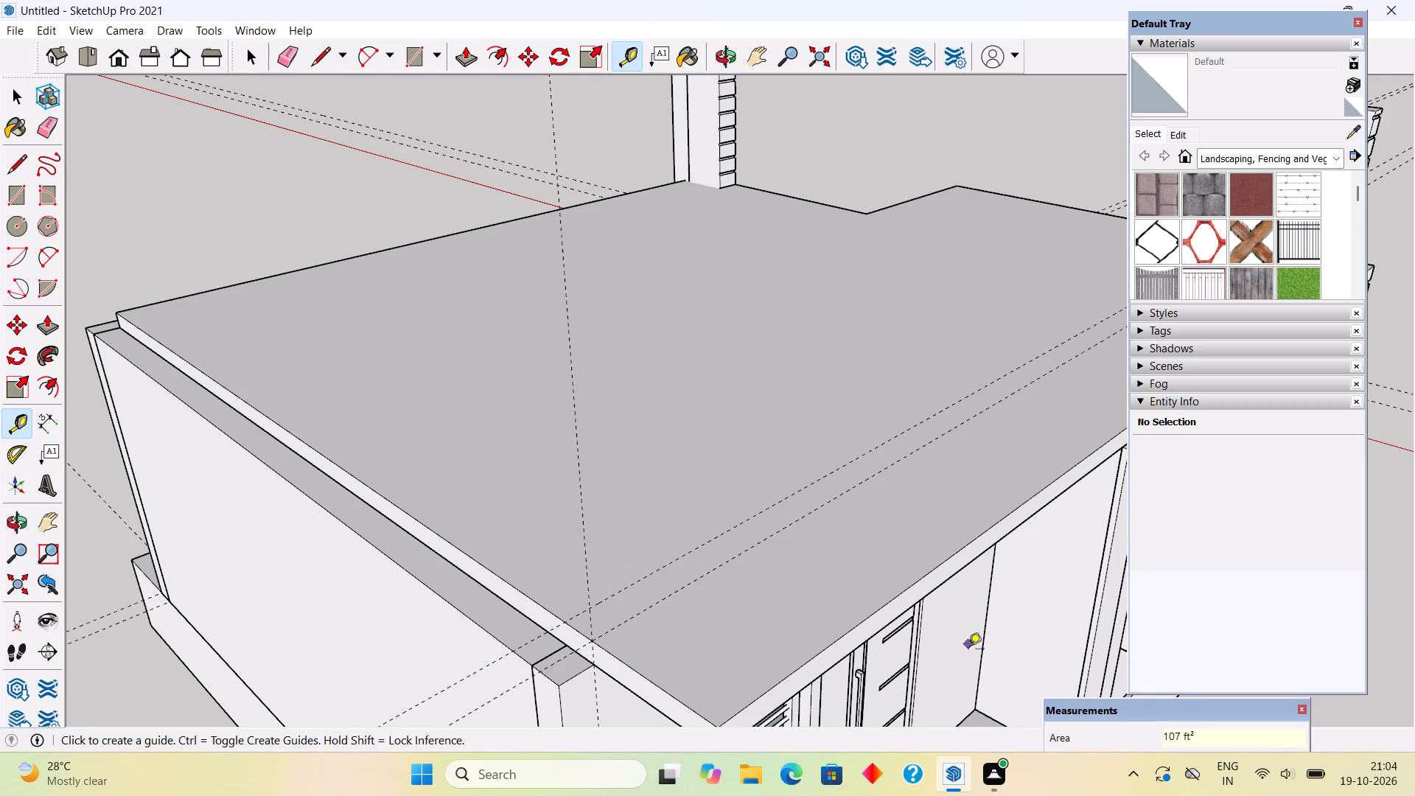
Add a guide at the wall corner beyond the side door and draw a 9" by 13' 11" rectangle between the guides on the roof slab.
{"action": "middle_click_drag", "start_coordinate": [862, 534], "coordinate": [747, 430]}
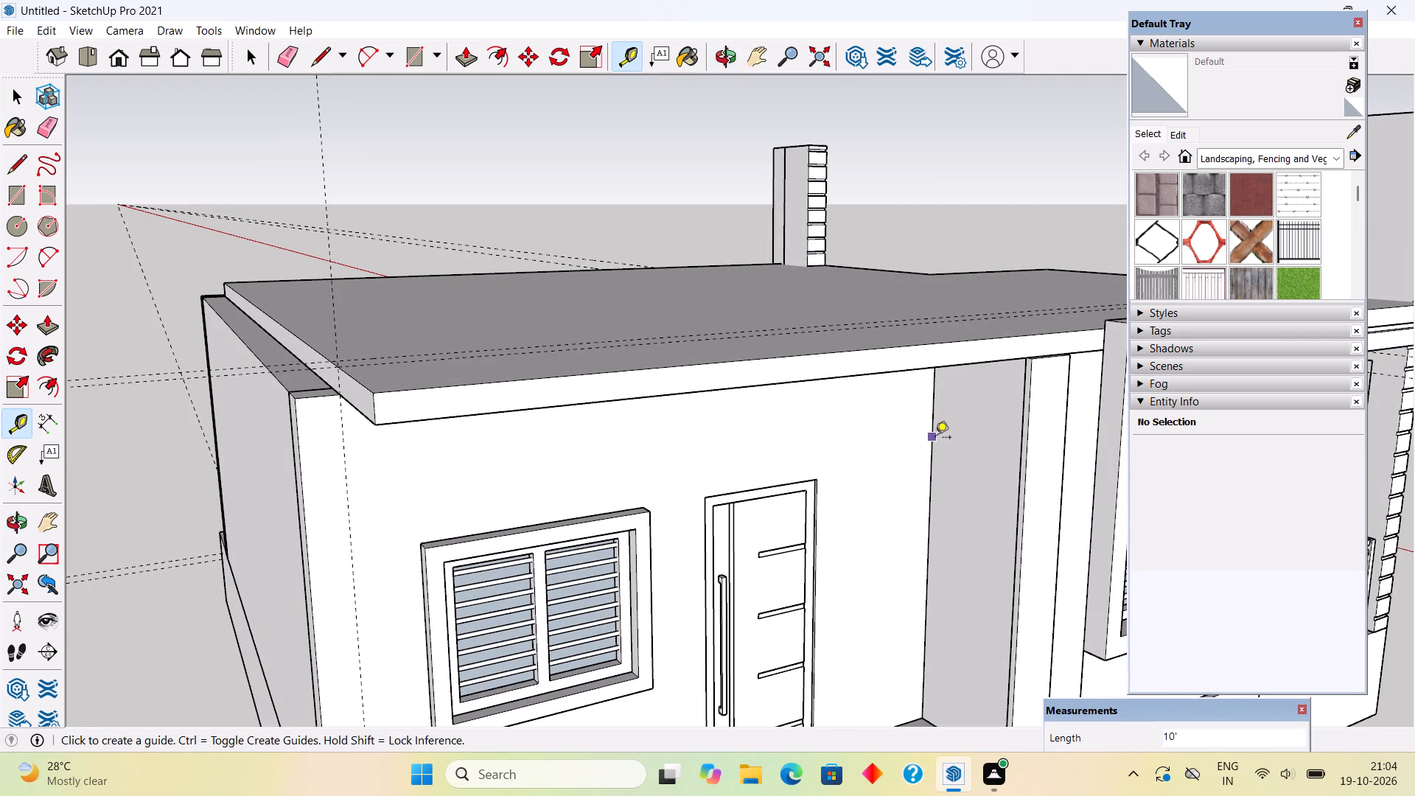
{"action": "double_click", "coordinate": [935, 439]}
{"action": "middle_click_drag", "start_coordinate": [889, 368], "coordinate": [732, 624]}
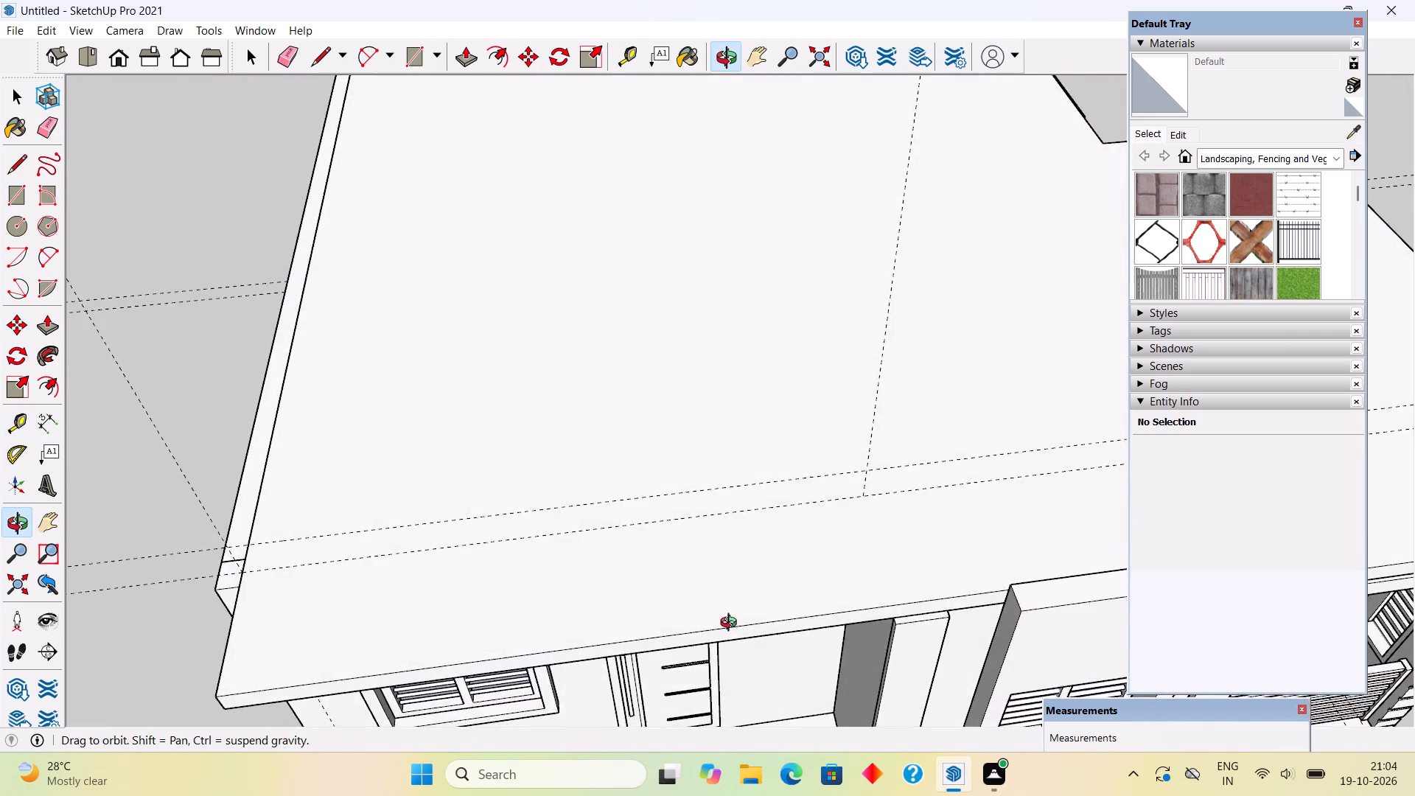
{"action": "middle_click_drag", "start_coordinate": [732, 624], "coordinate": [581, 682]}
{"action": "key", "text": "r"}
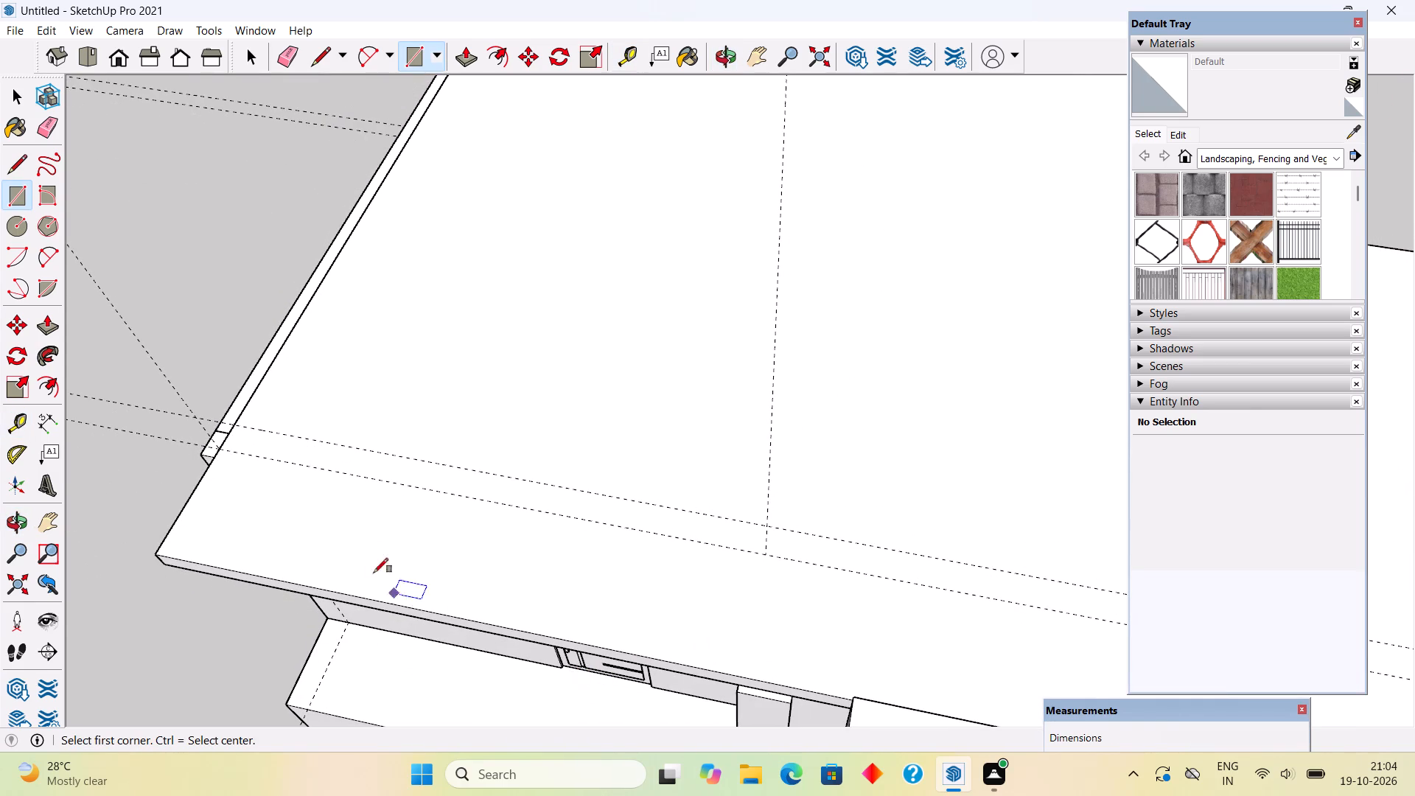
{"action": "left_click", "coordinate": [231, 427]}
{"action": "left_click", "coordinate": [769, 551]}
Raise the rectangular strip on the roof slab 10' into a wall.
{"action": "key", "text": "p"}
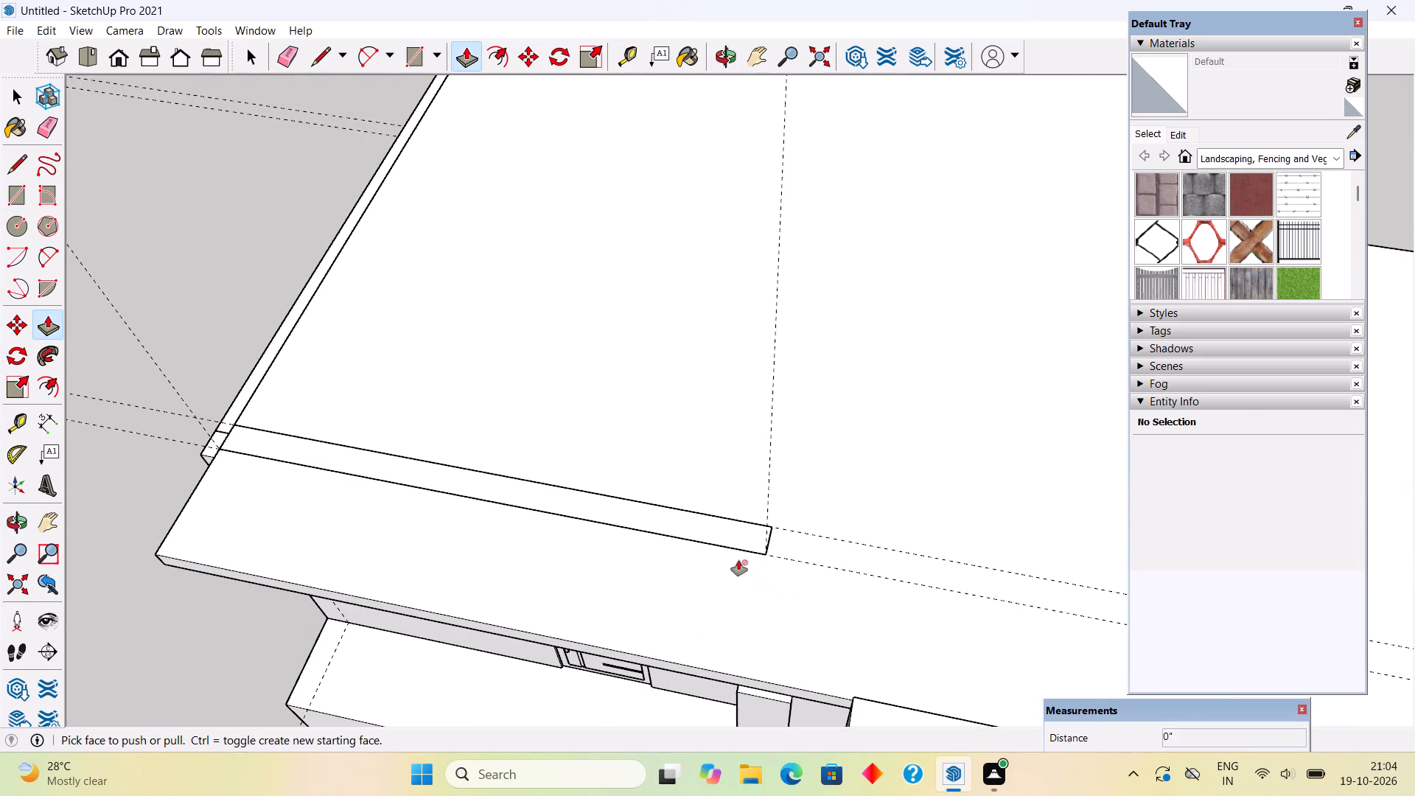
{"action": "left_click_drag", "start_coordinate": [734, 539], "coordinate": [734, 532]}
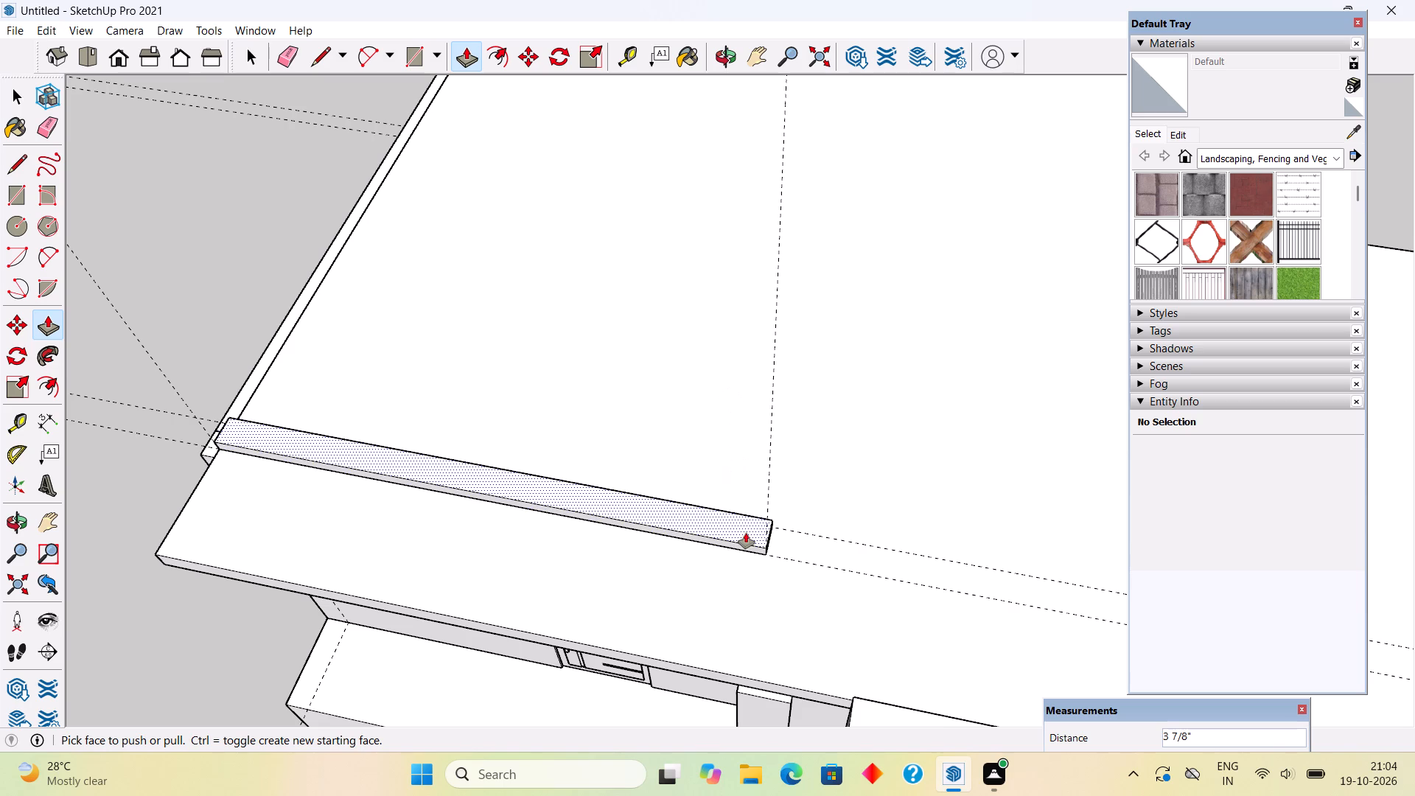
{"action": "key", "text": "ctrl+z"}
{"action": "left_click", "coordinate": [746, 533]}
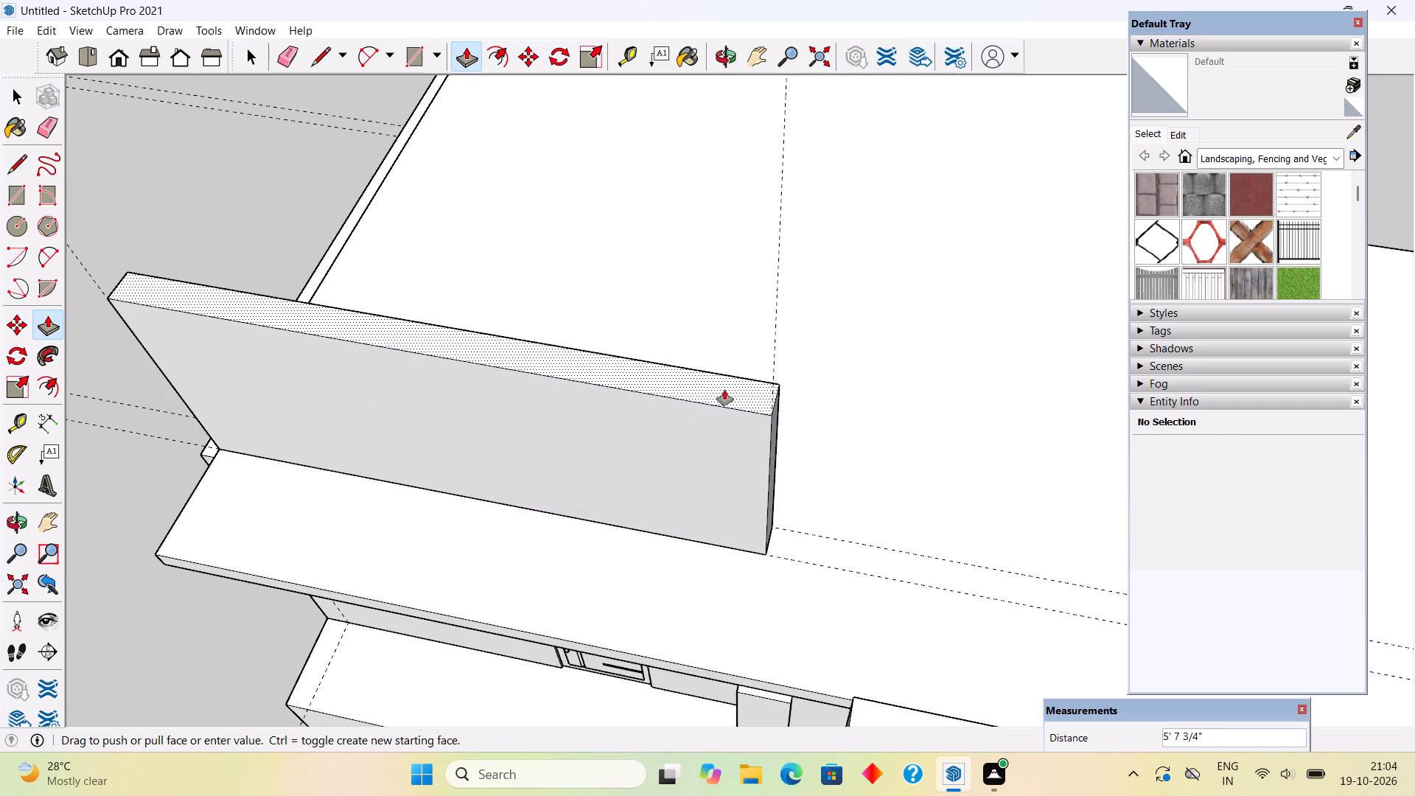
{"action": "type", "text": "10'"}
{"action": "key", "text": "Return"}
Select all of the new 10' high roof wall and make it a group.
{"action": "key", "text": "space"}
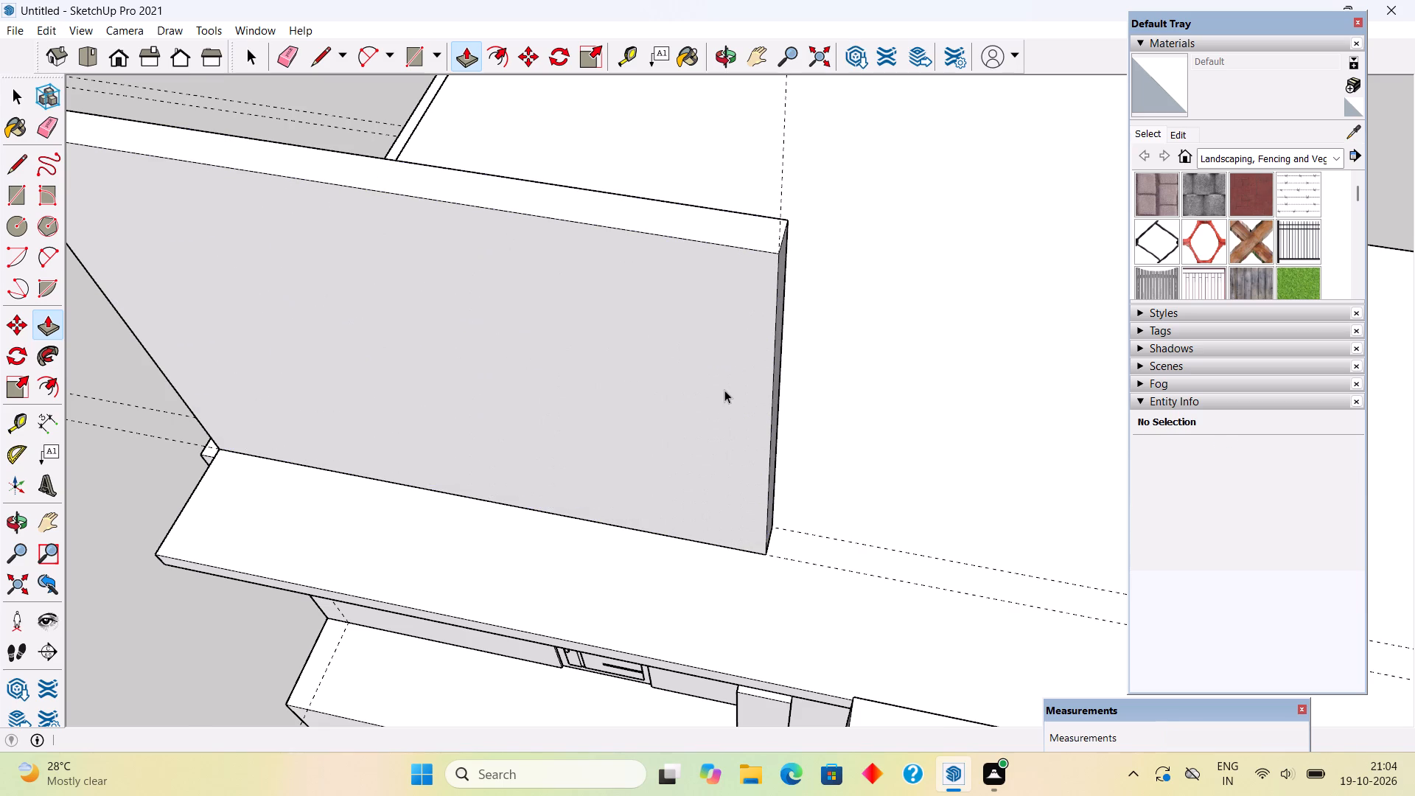
{"action": "triple_click", "coordinate": [720, 388]}
{"action": "right_click", "coordinate": [720, 388]}
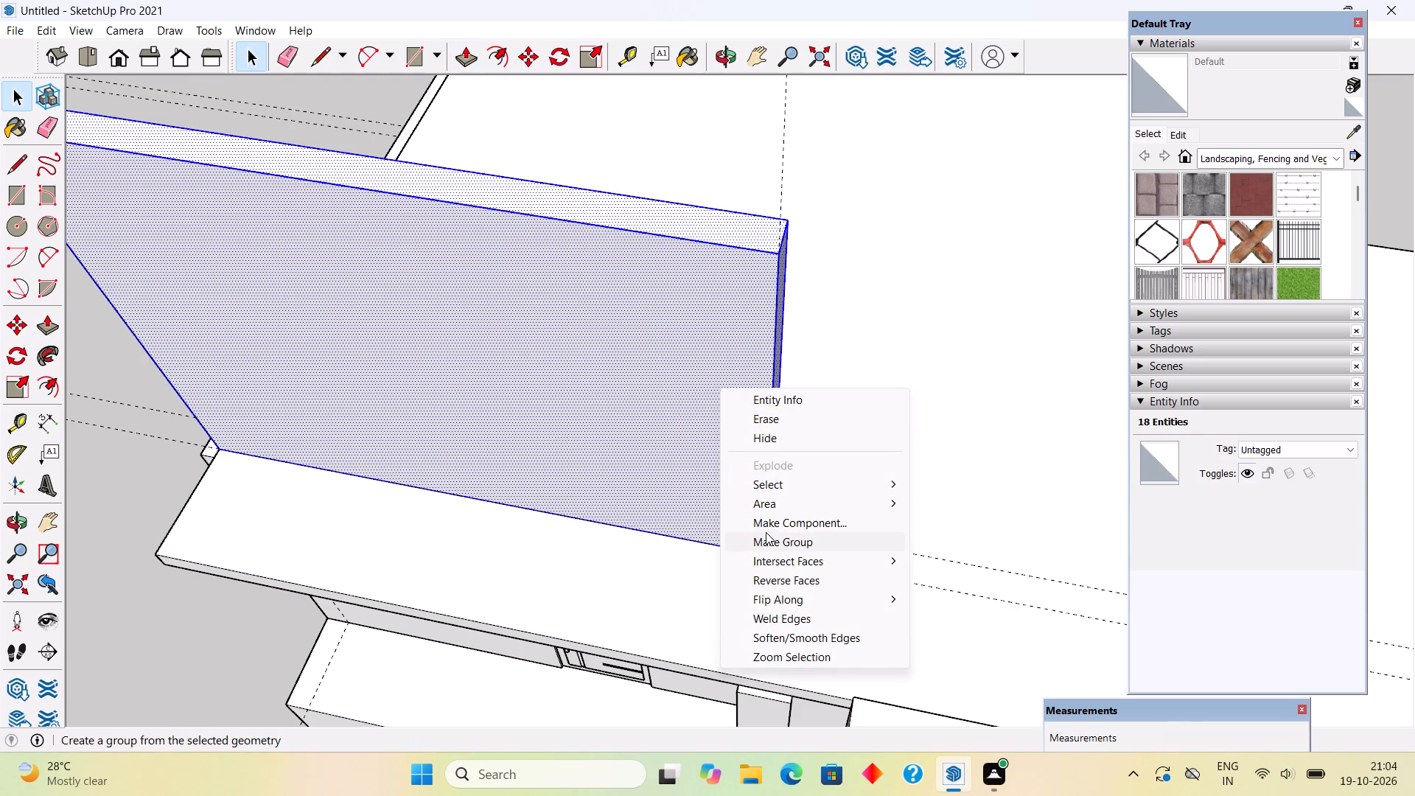
{"action": "left_click", "coordinate": [766, 532]}
{"action": "left_click", "coordinate": [369, 144]}
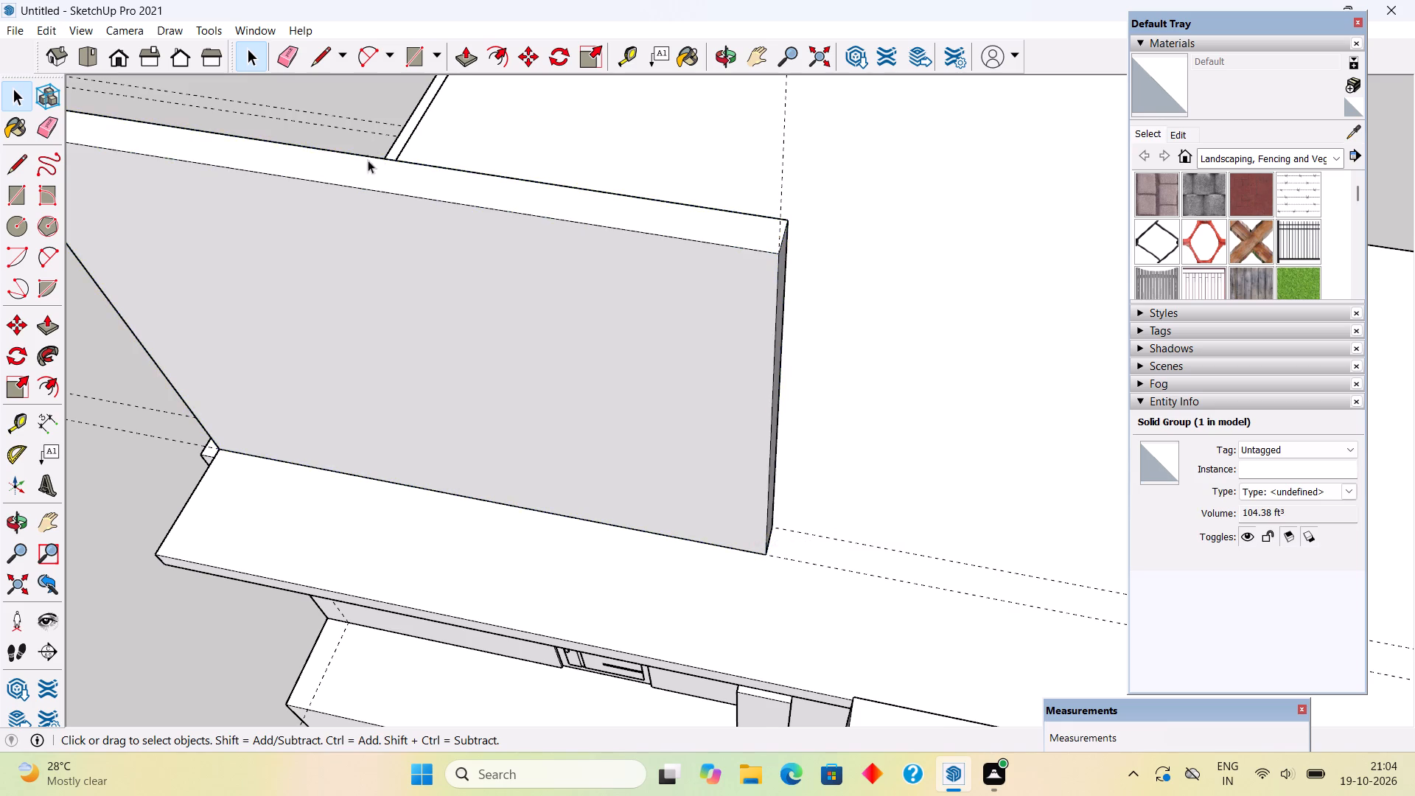
In the roof slab group, push the slab's side face outward to the outer face of the wall at the window end.
{"action": "scroll", "coordinate": [497, 591], "scroll_direction": "down", "scroll_amount": 8}
{"action": "middle_click_drag", "start_coordinate": [565, 522], "coordinate": [672, 126]}
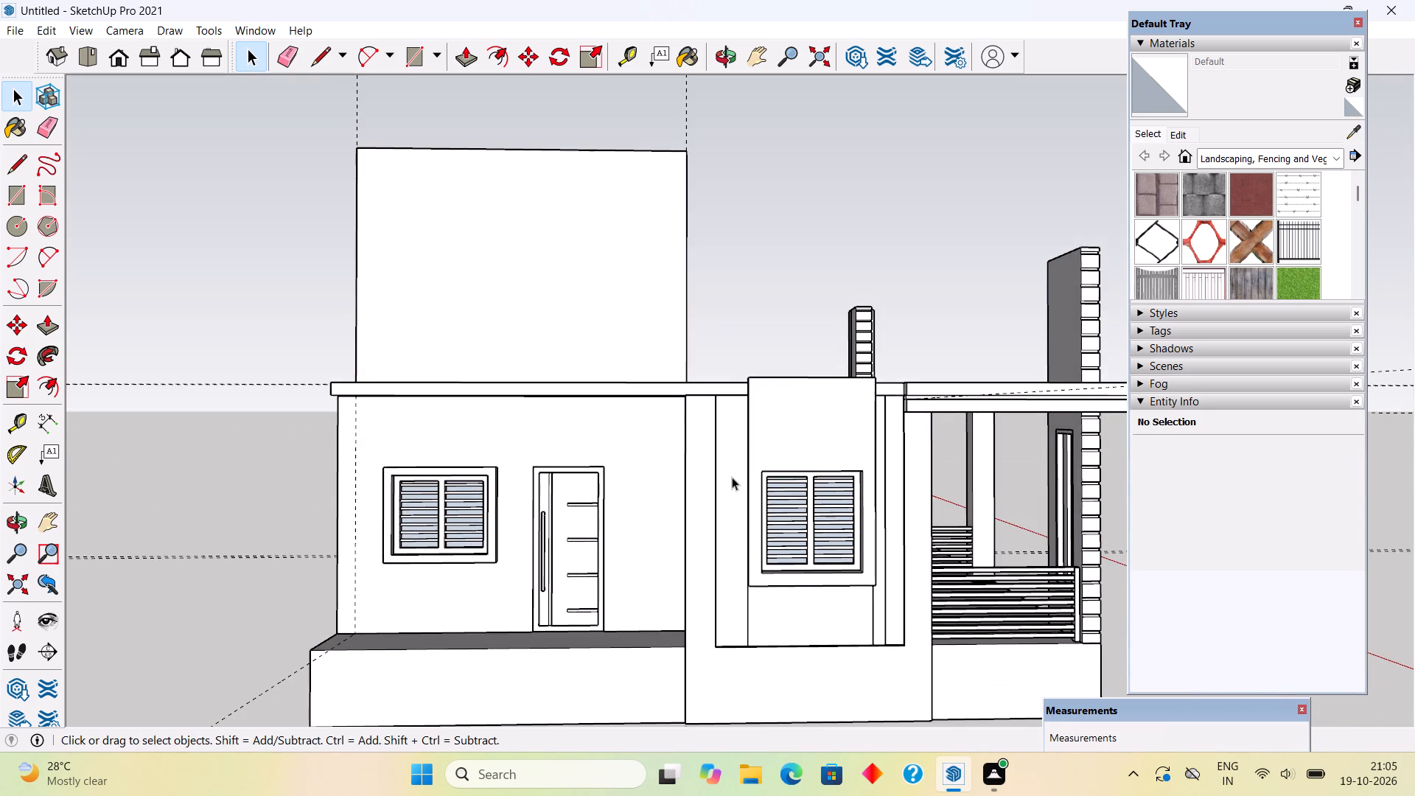
{"action": "middle_click_drag", "start_coordinate": [698, 429], "coordinate": [979, 565]}
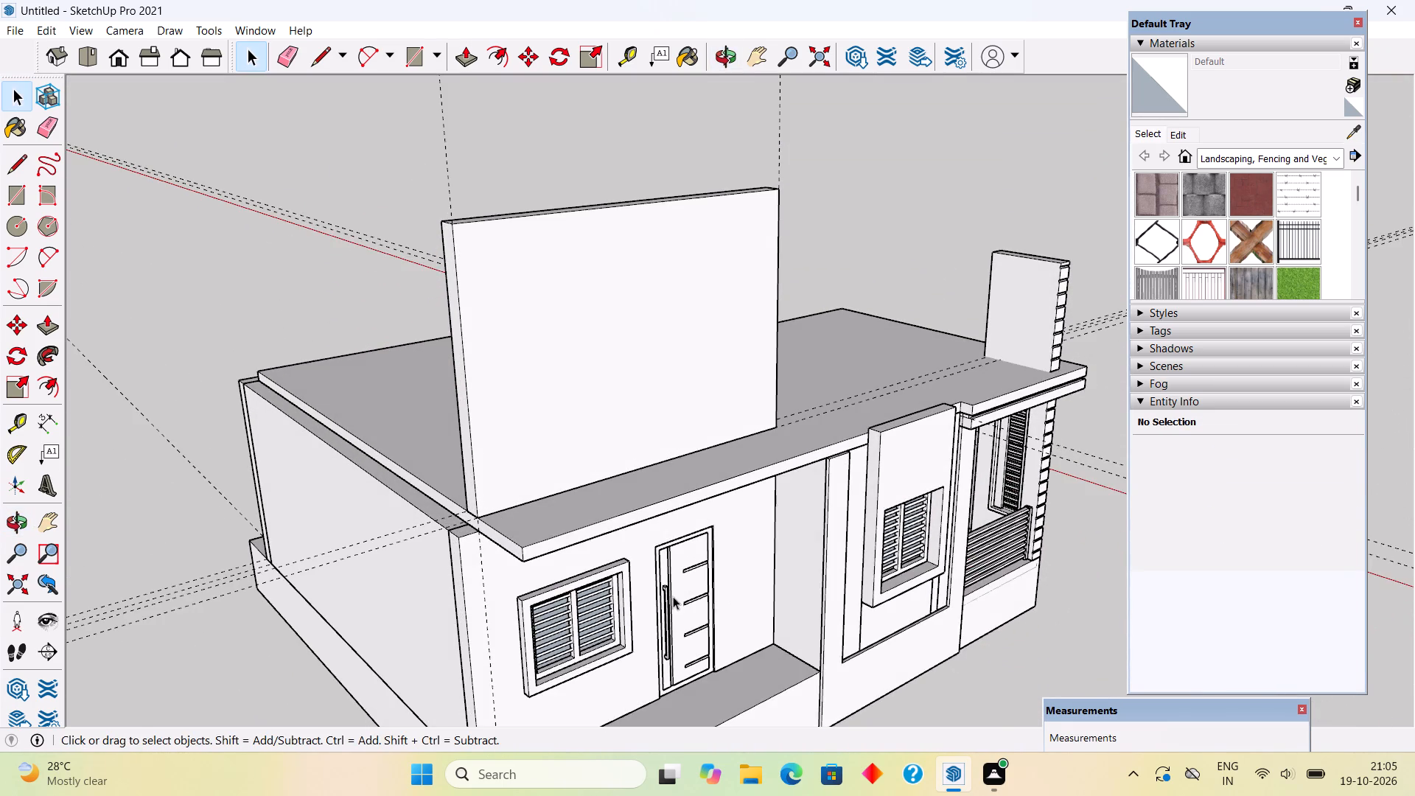
{"action": "scroll", "coordinate": [449, 554], "scroll_direction": "up", "scroll_amount": 5}
{"action": "triple_click", "coordinate": [492, 510]}
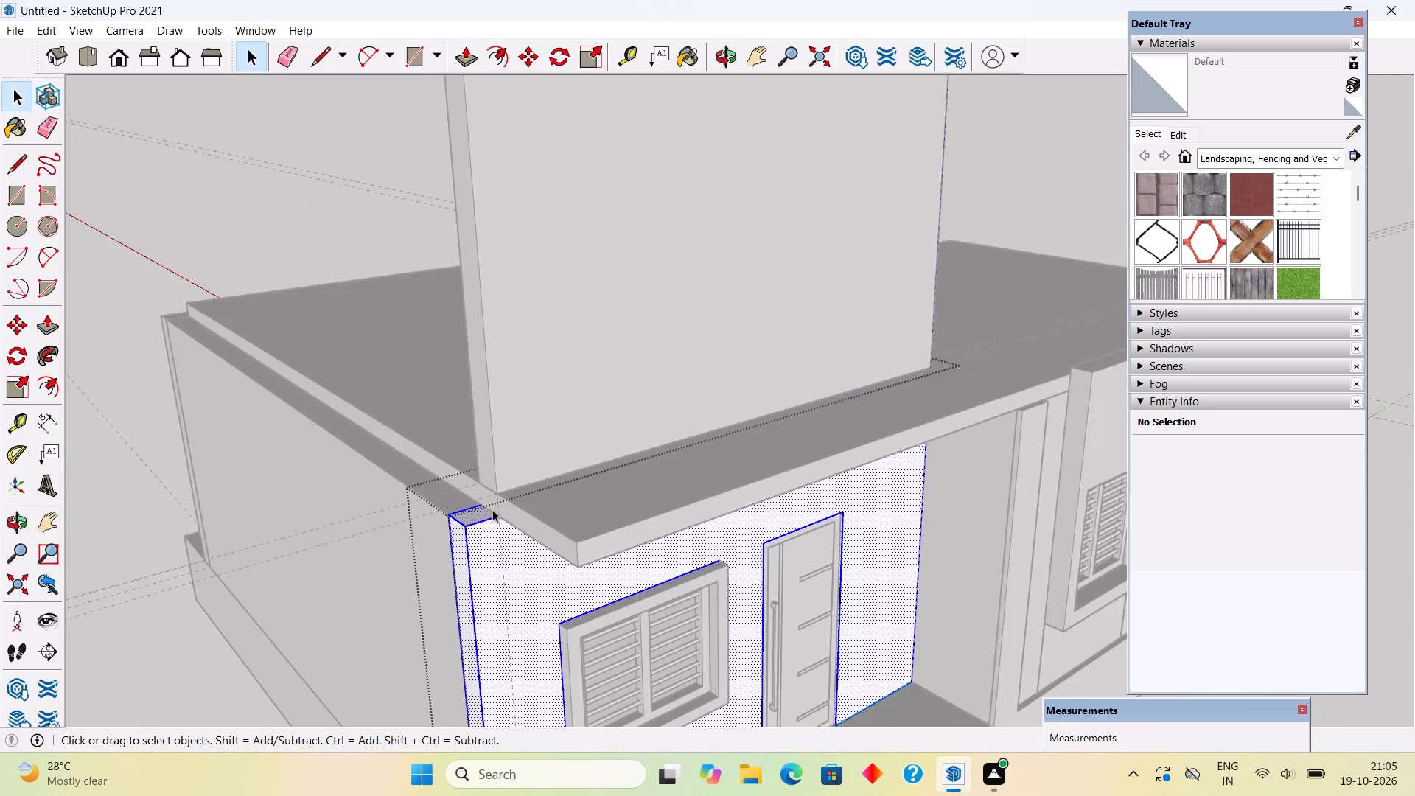
{"action": "left_click", "coordinate": [292, 207]}
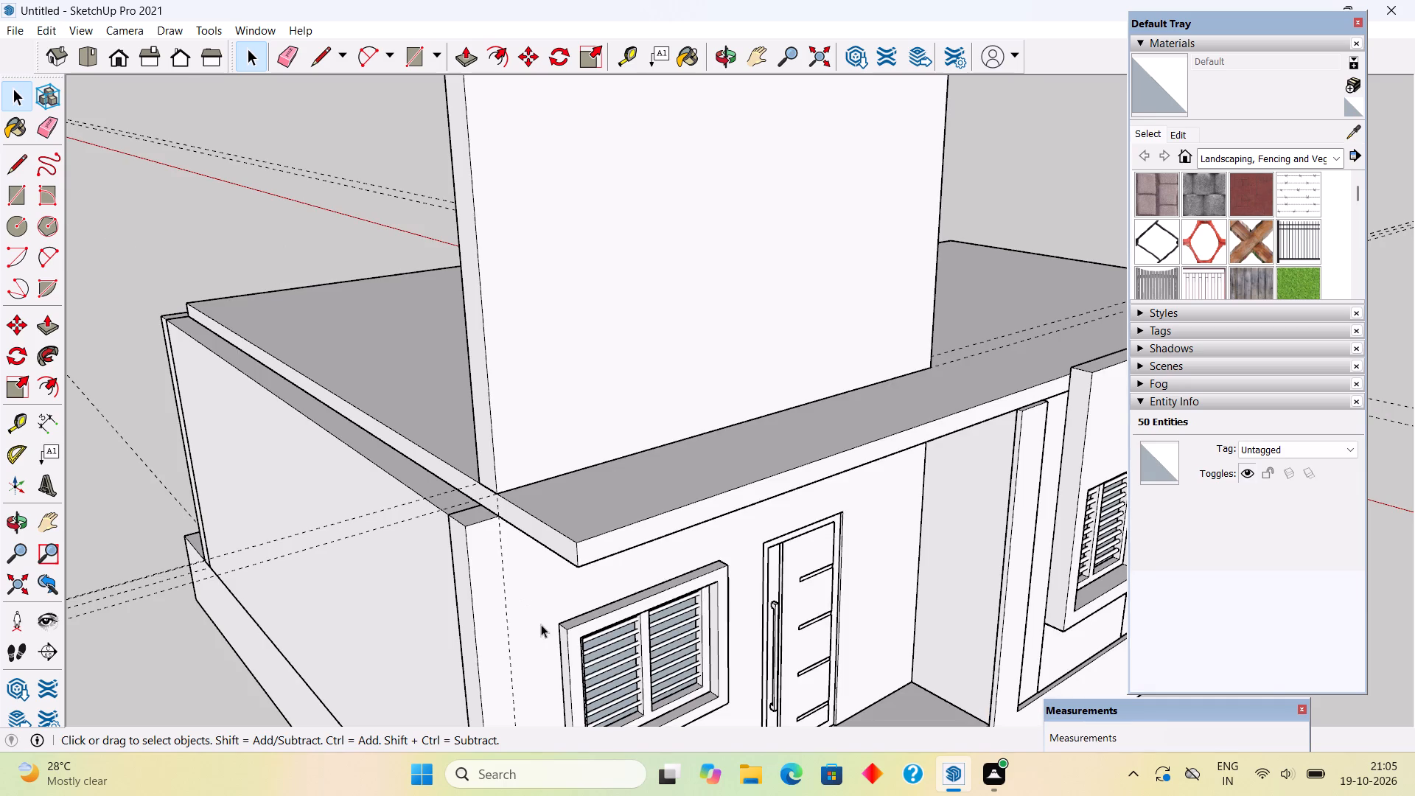
{"action": "scroll", "coordinate": [514, 549], "scroll_direction": "up", "scroll_amount": 3}
{"action": "triple_click", "coordinate": [503, 497]}
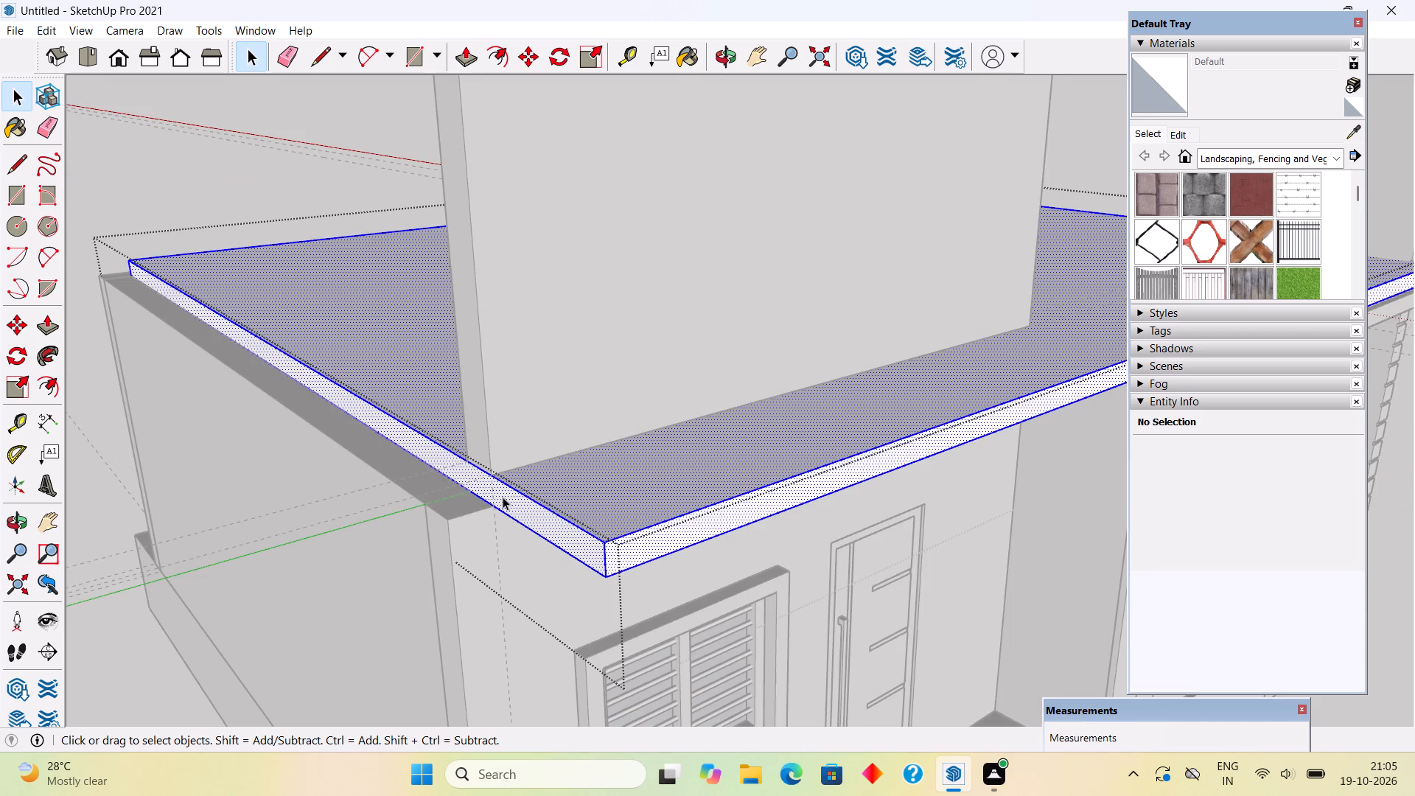
{"action": "key", "text": "p"}
{"action": "left_click", "coordinate": [503, 497]}
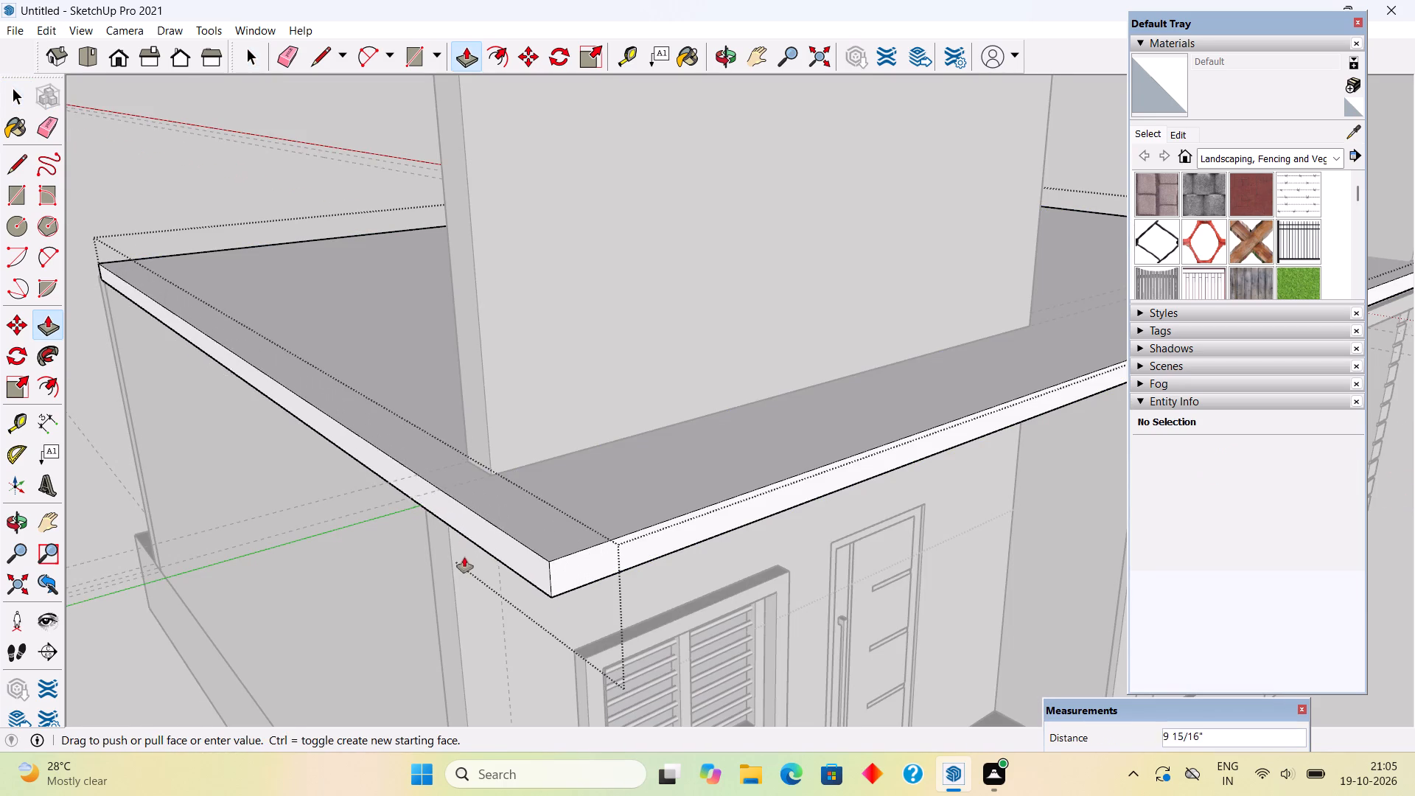
{"action": "left_click", "coordinate": [455, 592]}
{"action": "key", "text": "space"}
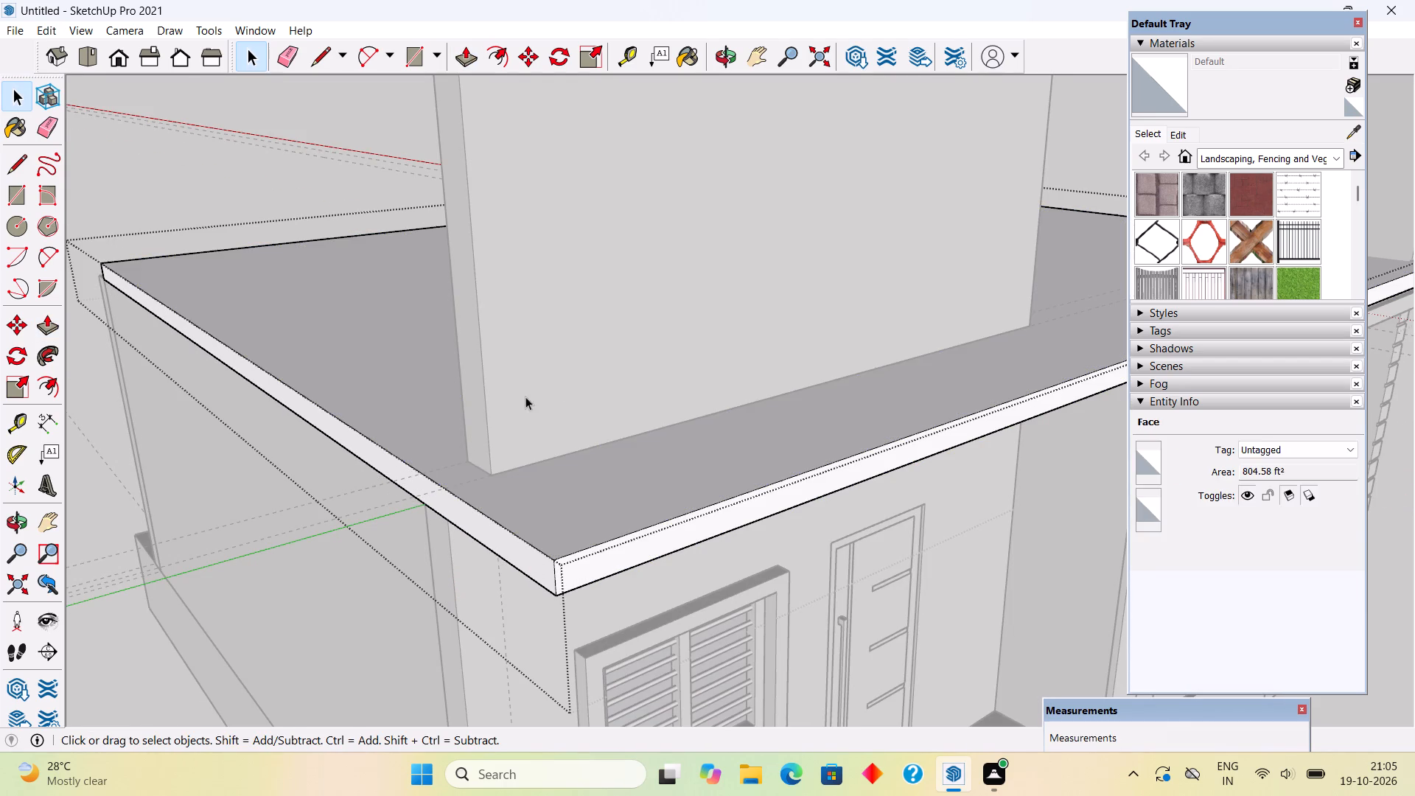
In the roof wall group, extend the wall's end face 9" outward to the widened slab's edge and leave the group.
{"action": "triple_click", "coordinate": [566, 370]}
{"action": "key", "text": "p"}
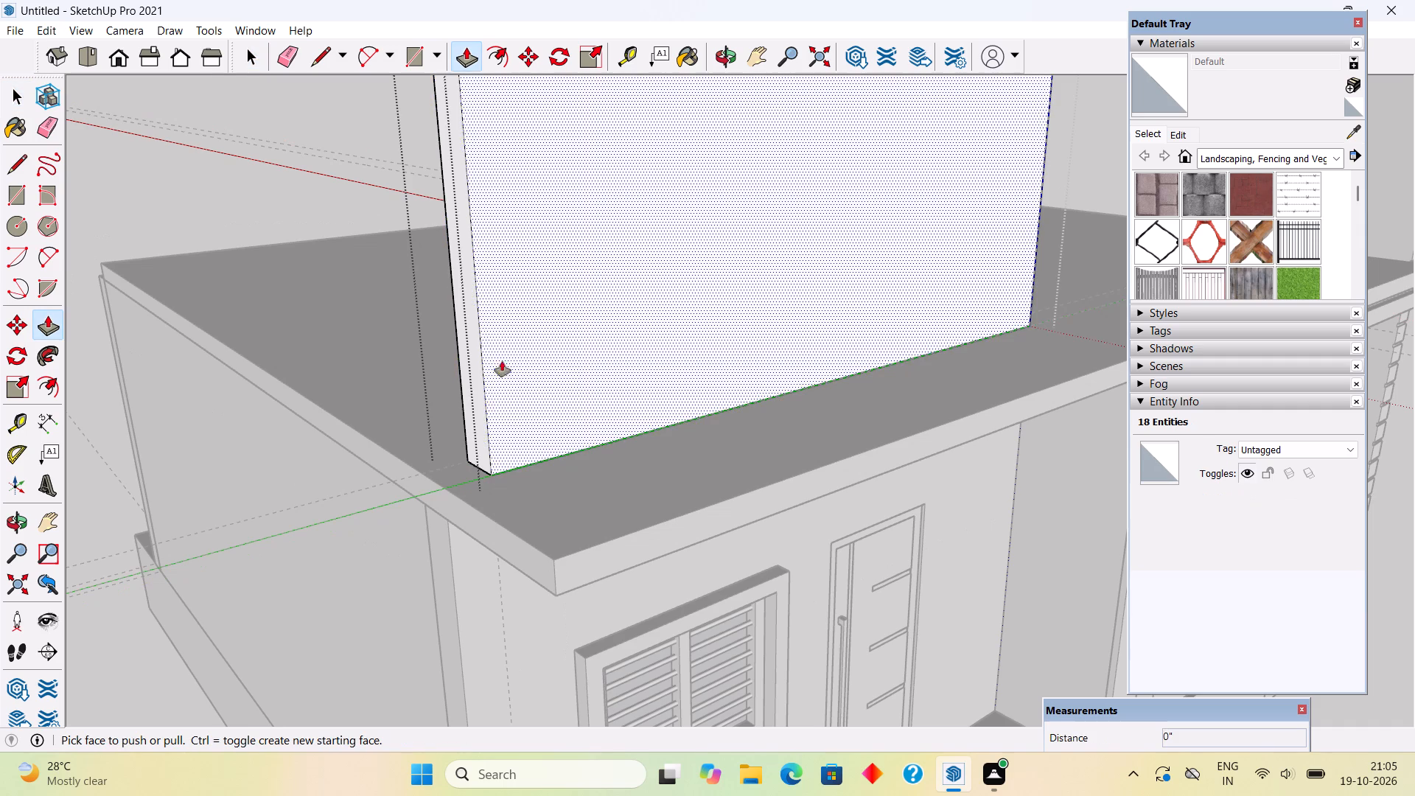
{"action": "left_click", "coordinate": [477, 392]}
{"action": "left_click", "coordinate": [492, 529]}
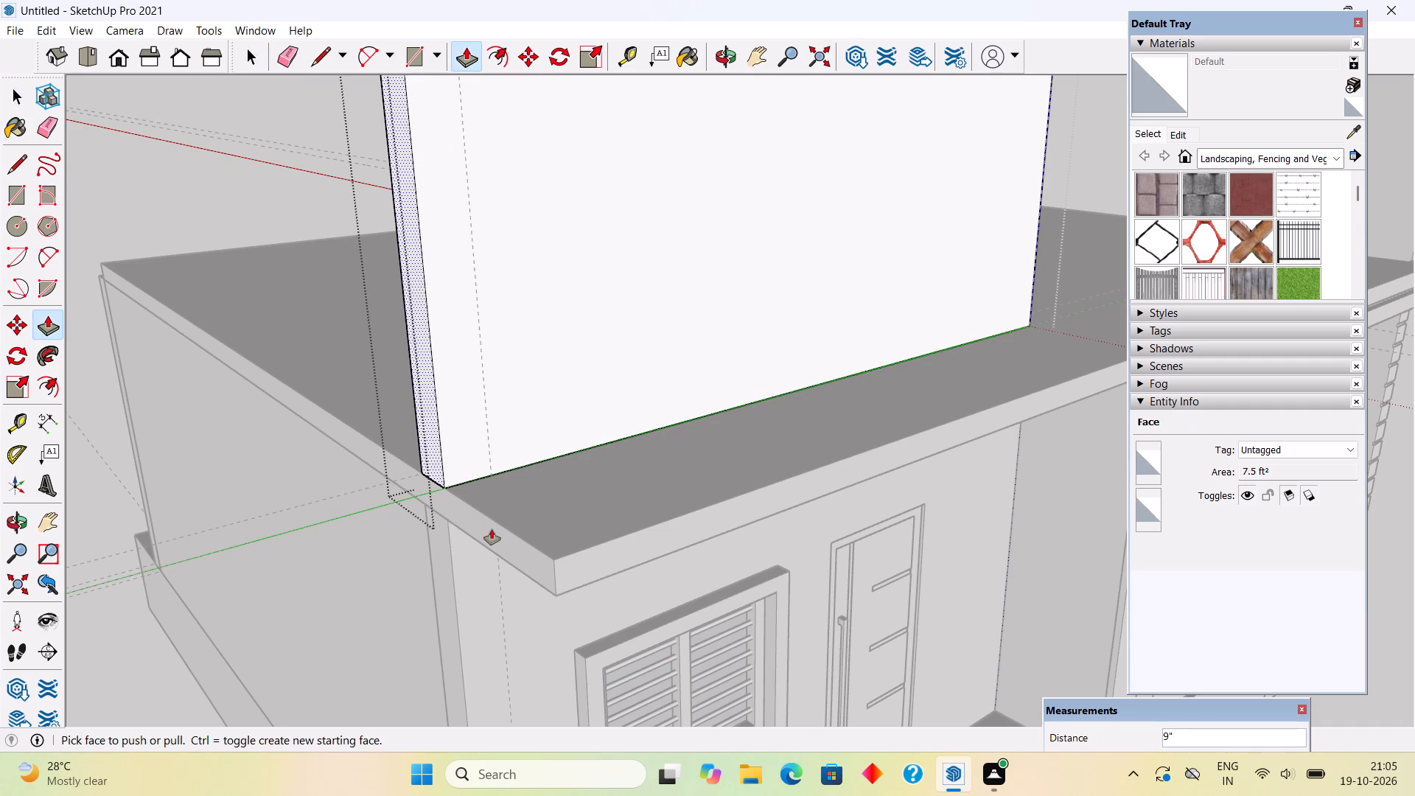
{"action": "key", "text": "space"}
{"action": "left_click", "coordinate": [304, 195]}
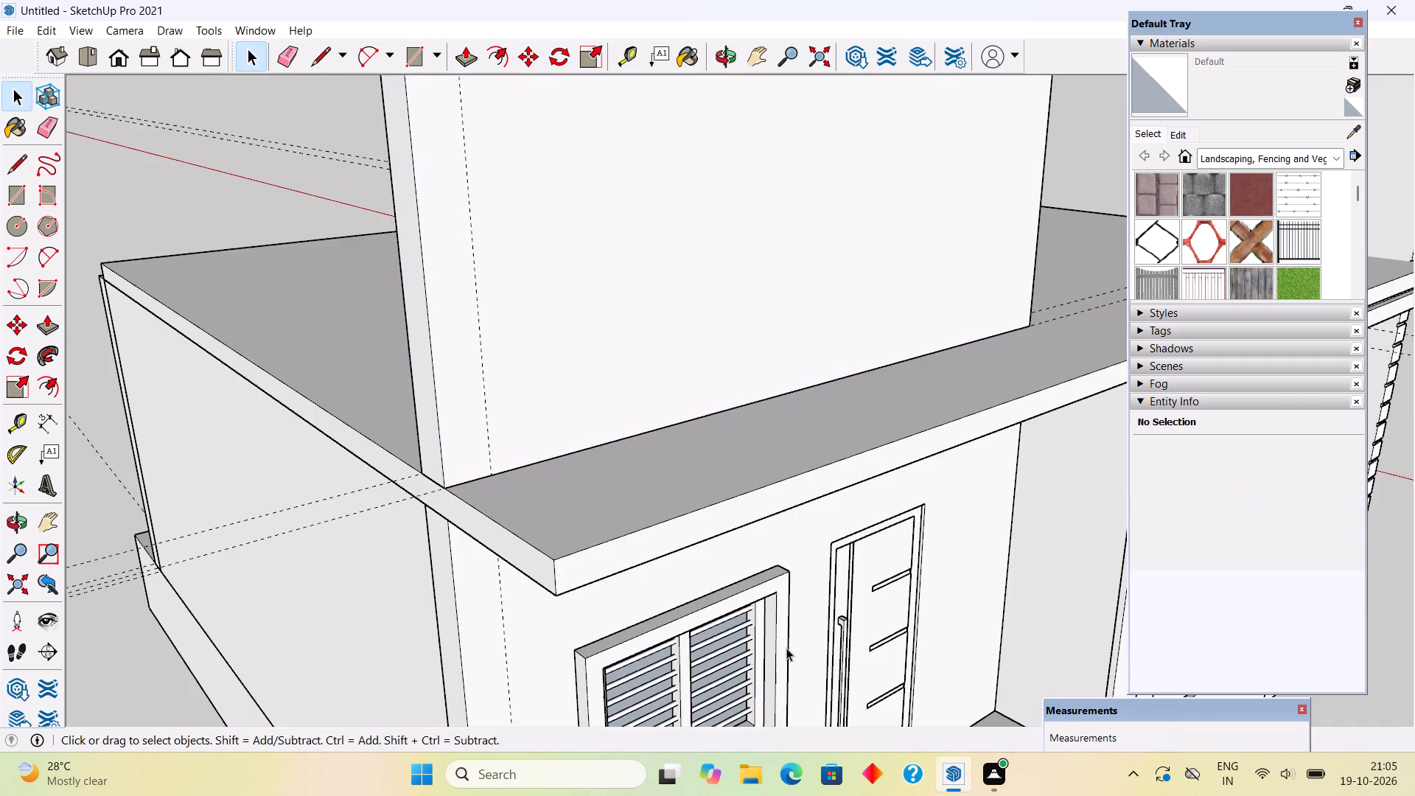
Examine the house elevation and roof from several angles to check the extended roof wall against the walls below.
{"action": "middle_click_drag", "start_coordinate": [786, 649], "coordinate": [504, 584]}
{"action": "scroll", "coordinate": [504, 584], "scroll_direction": "down", "scroll_amount": 9}
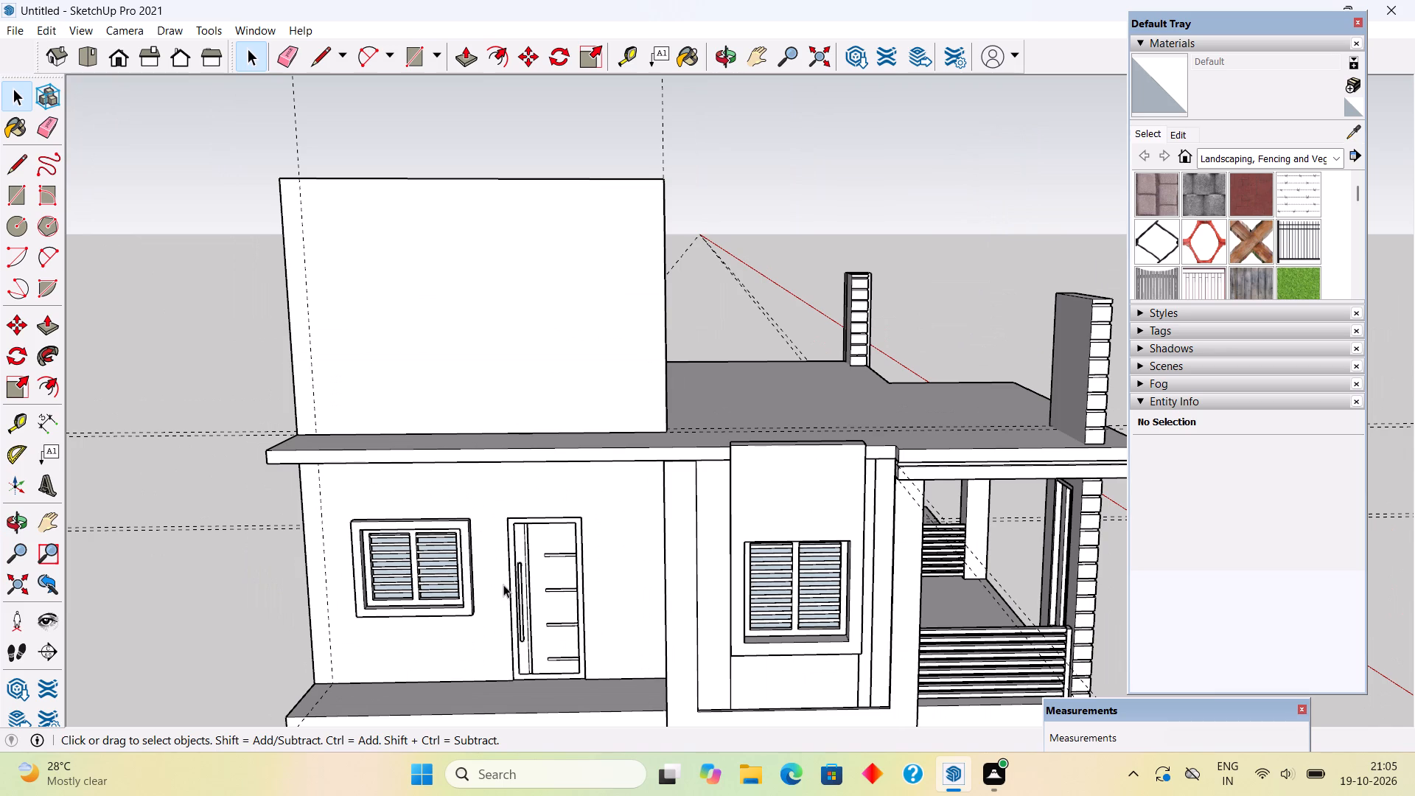
{"action": "middle_click_drag", "start_coordinate": [429, 481], "coordinate": [693, 333]}
{"action": "scroll", "coordinate": [696, 354], "scroll_direction": "down", "scroll_amount": 2}
{"action": "scroll", "coordinate": [623, 465], "scroll_direction": "down", "scroll_amount": 4}
{"action": "scroll", "coordinate": [611, 497], "scroll_direction": "up", "scroll_amount": 3}
{"action": "middle_click_drag", "start_coordinate": [552, 497], "coordinate": [417, 573]}
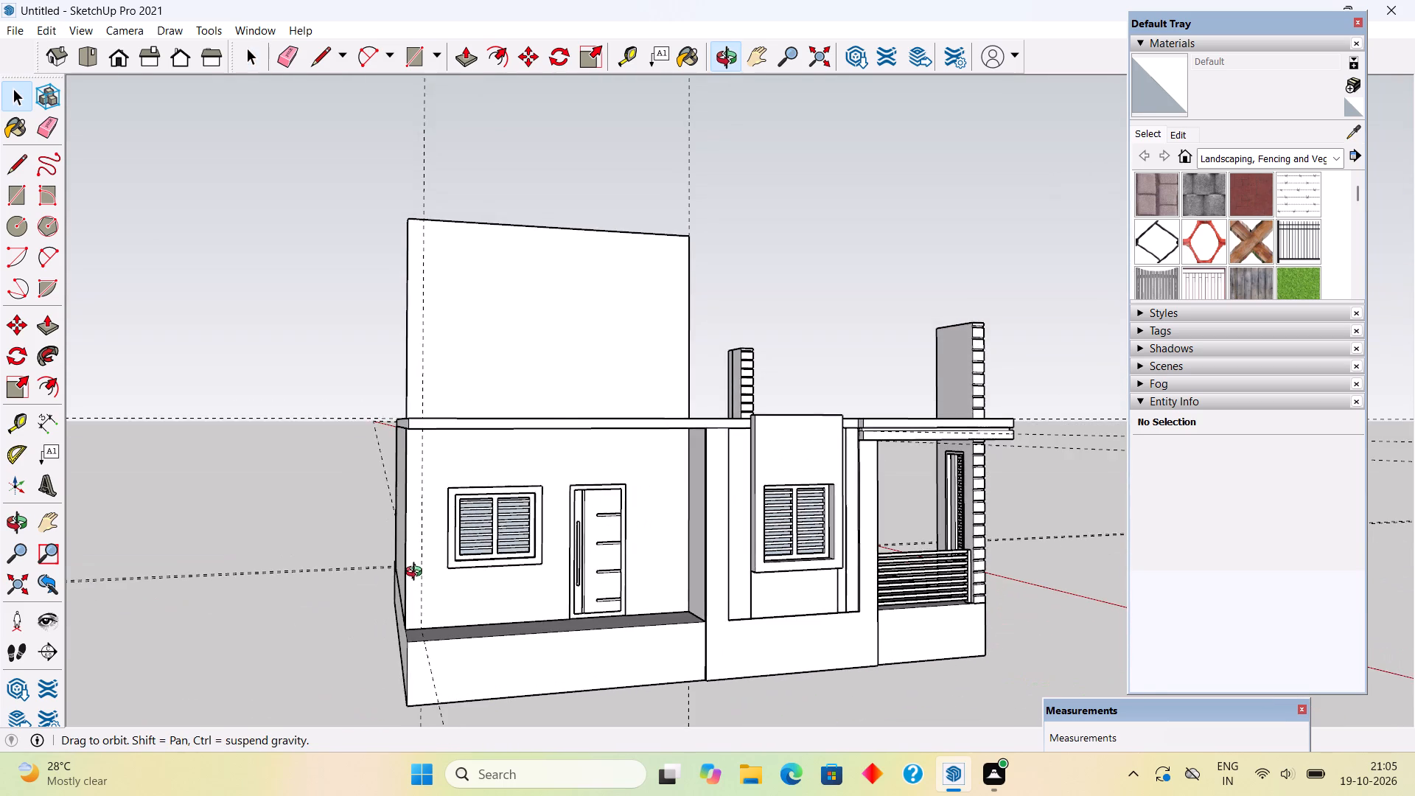
{"action": "middle_click_drag", "start_coordinate": [417, 573], "coordinate": [420, 584]}
{"action": "scroll", "coordinate": [435, 549], "scroll_direction": "up", "scroll_amount": 1}
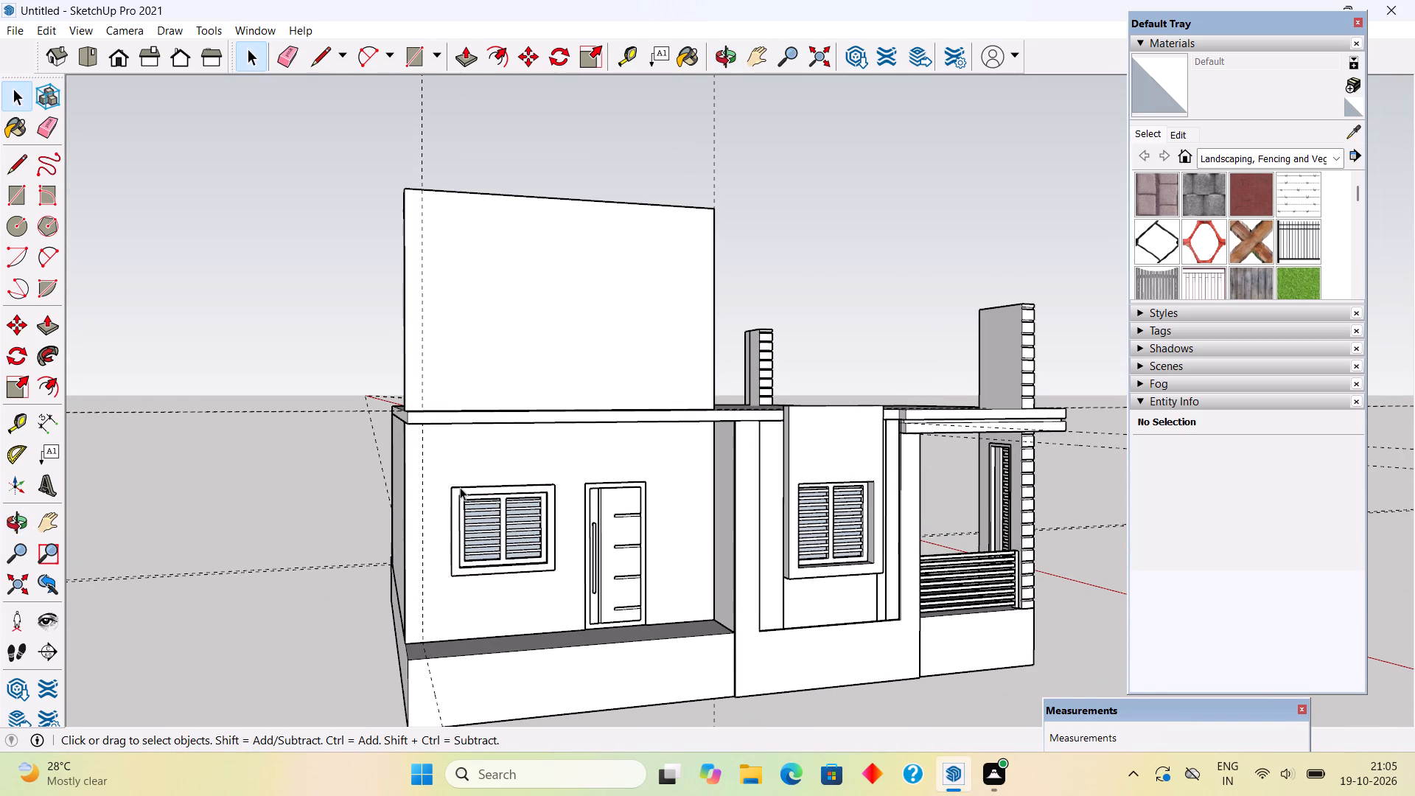
{"action": "middle_click_drag", "start_coordinate": [461, 492], "coordinate": [467, 570]}
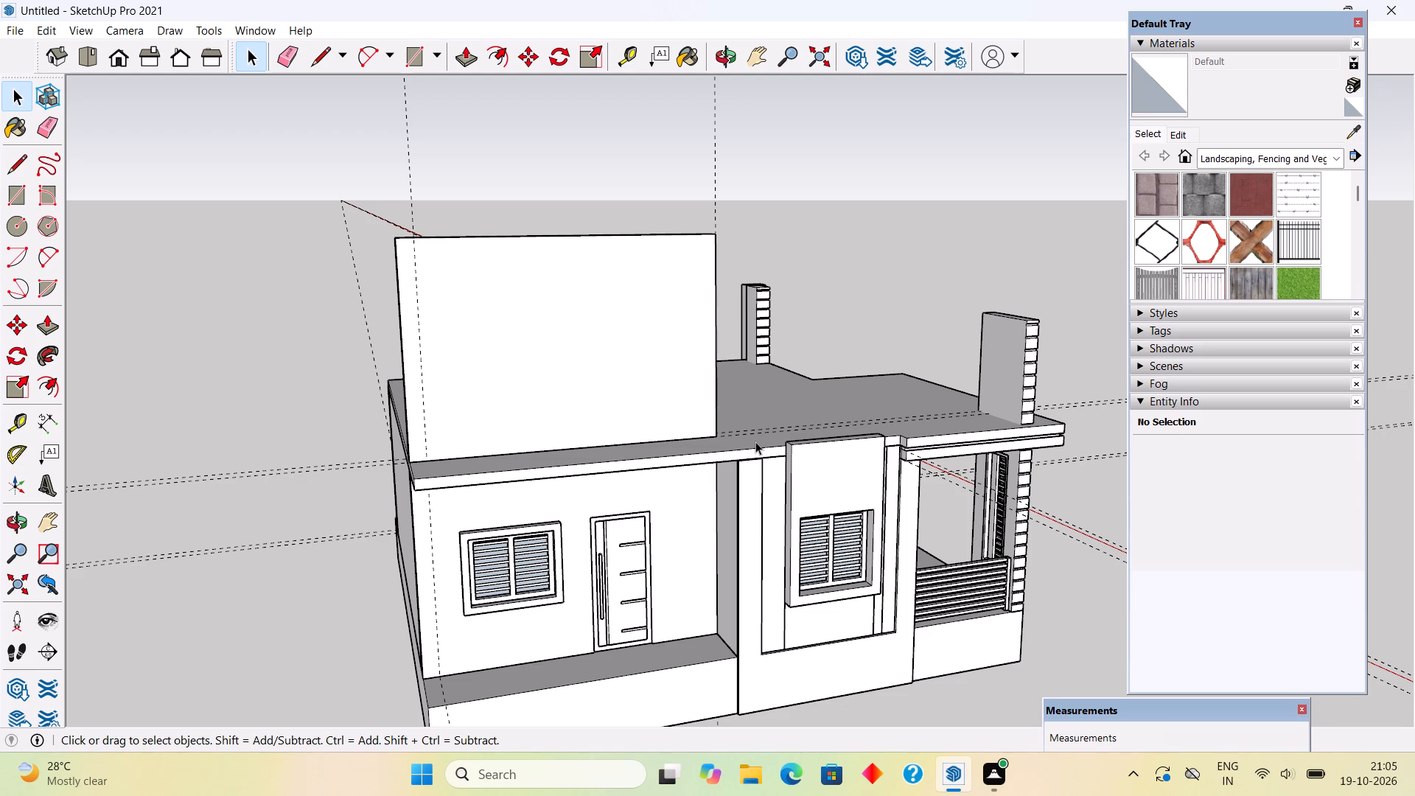
{"action": "middle_click_drag", "start_coordinate": [750, 455], "coordinate": [696, 545]}
{"action": "middle_click_drag", "start_coordinate": [696, 545], "coordinate": [682, 557]}
{"action": "middle_click_drag", "start_coordinate": [704, 464], "coordinate": [590, 592]}
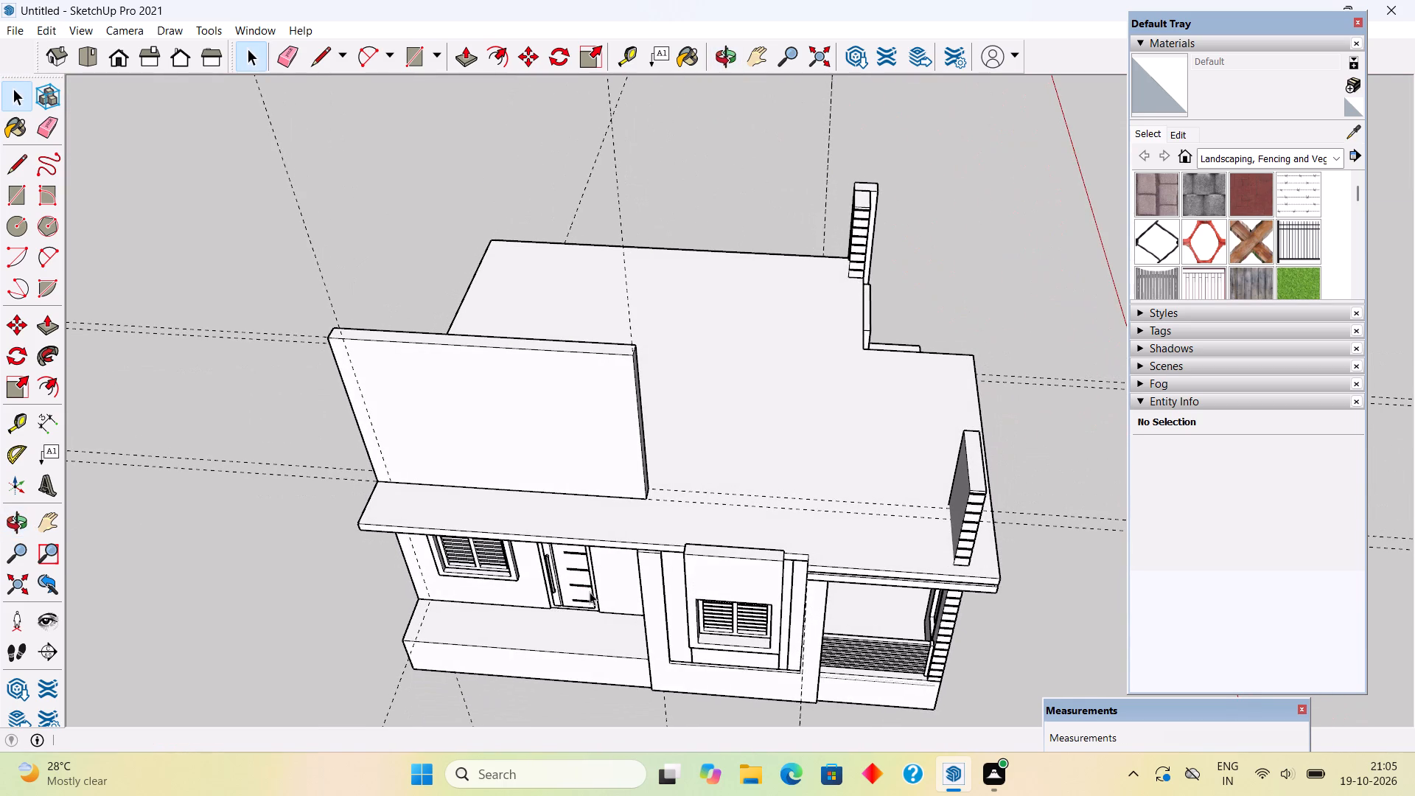
{"action": "middle_click_drag", "start_coordinate": [590, 592], "coordinate": [683, 619]}
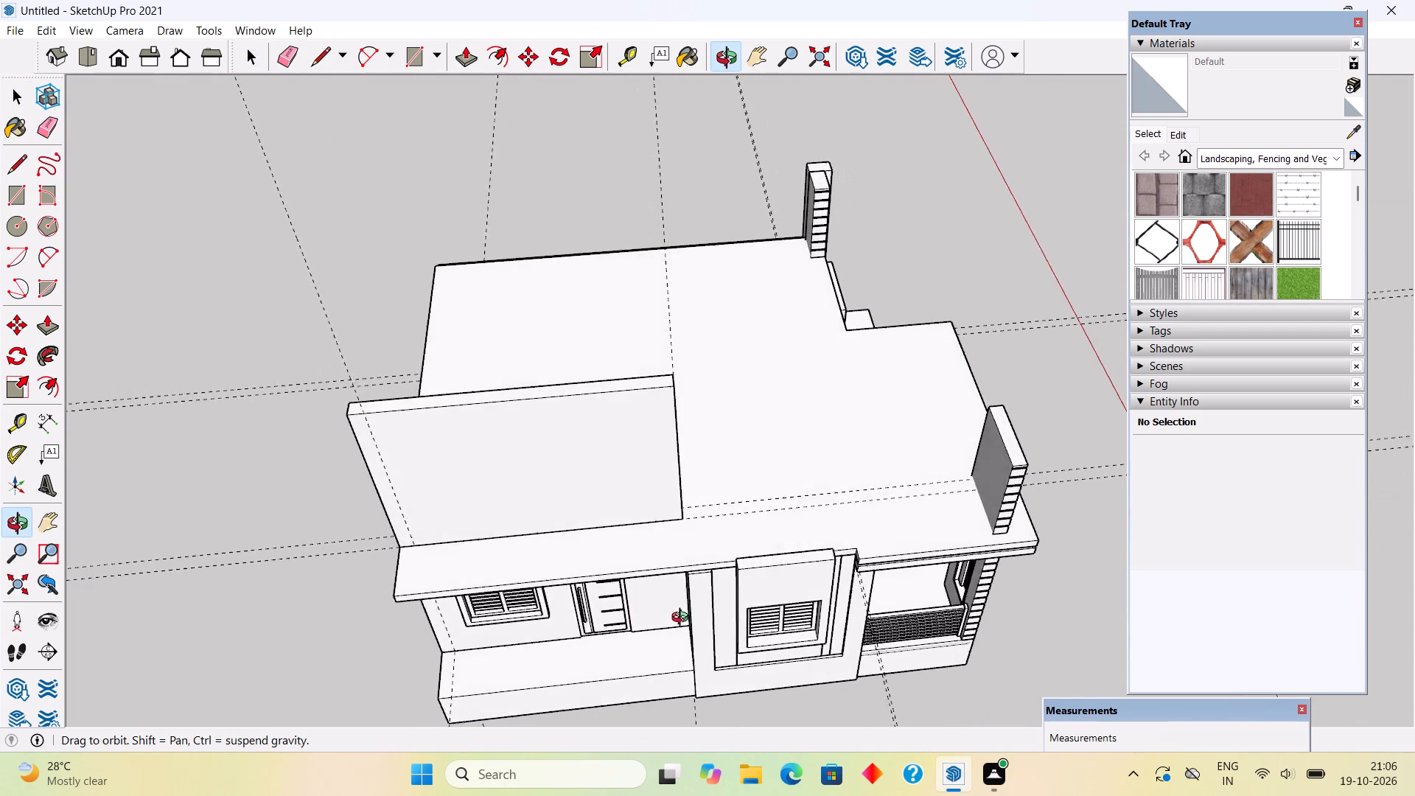
{"action": "middle_click_drag", "start_coordinate": [683, 619], "coordinate": [434, 644]}
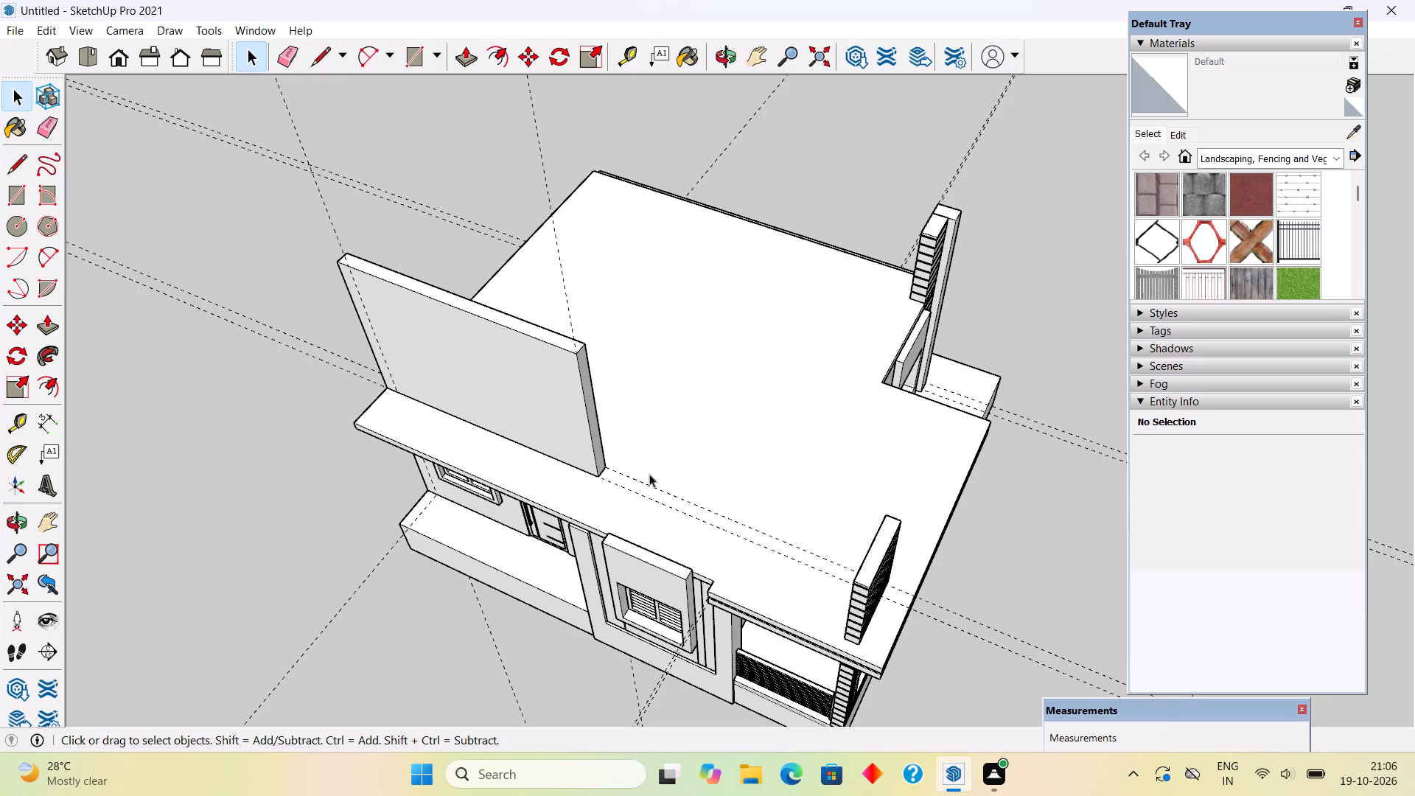
{"action": "middle_click_drag", "start_coordinate": [564, 468], "coordinate": [716, 441]}
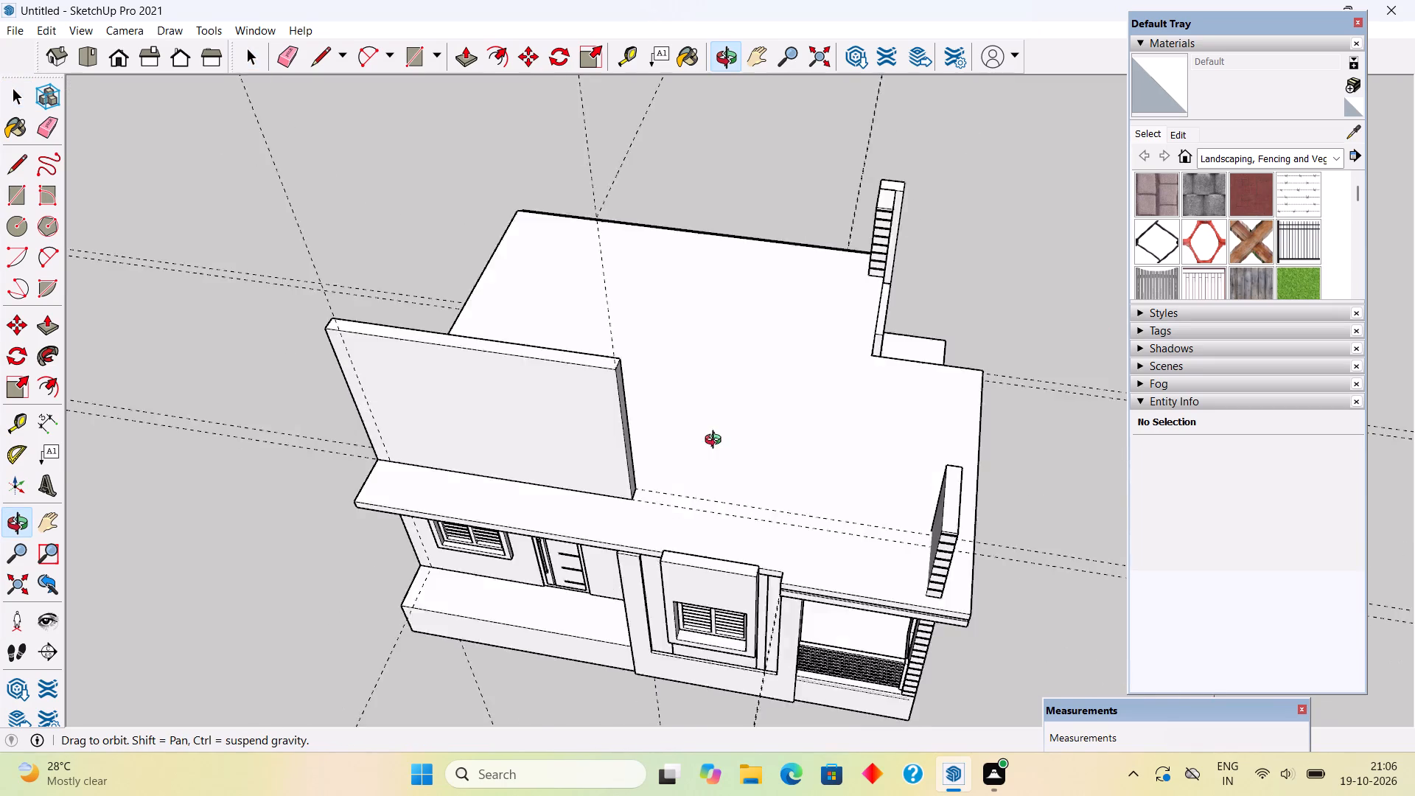
{"action": "middle_click_drag", "start_coordinate": [716, 441], "coordinate": [807, 385]}
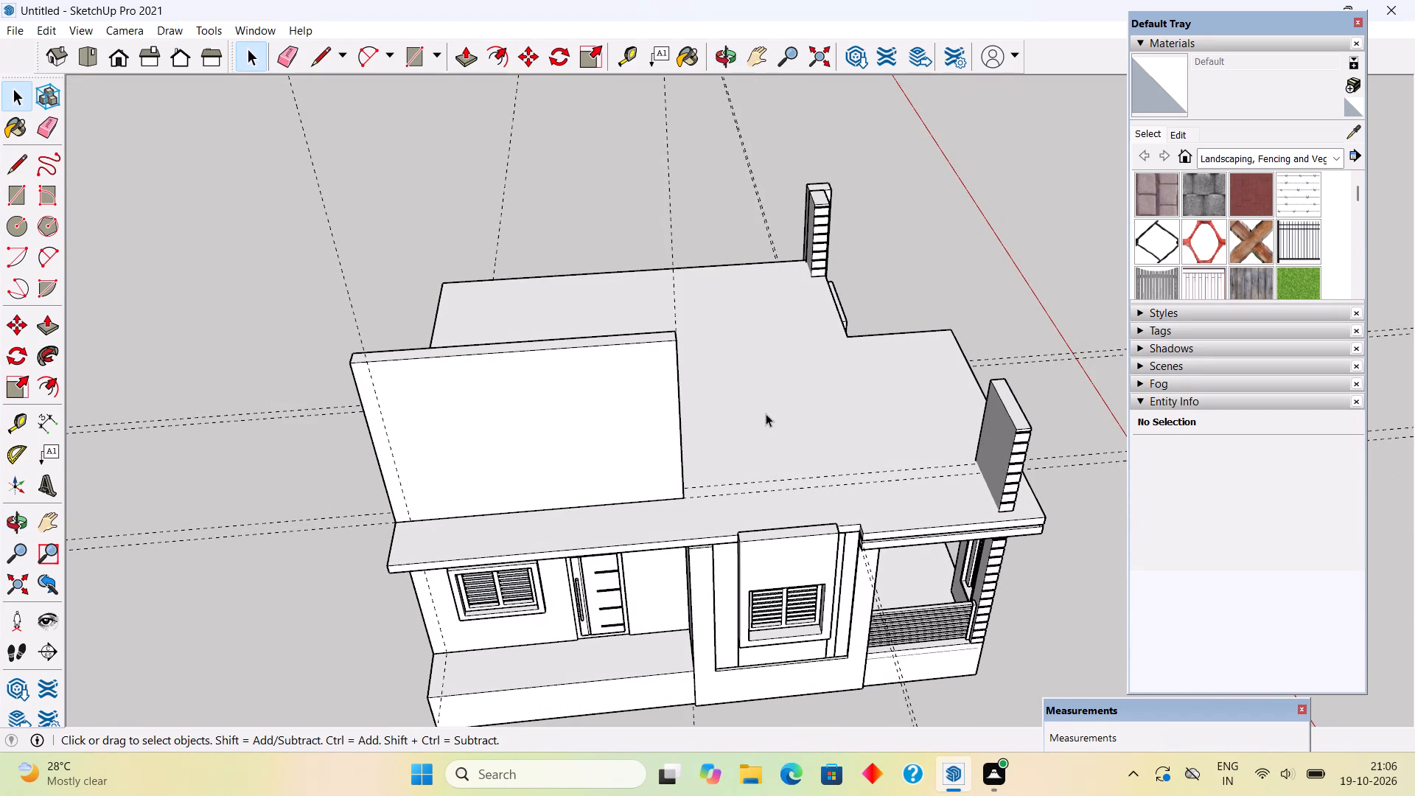
Place a vertical guide 2' in from the lower wall's outer edge, aligned with the window frame's top corner.
{"action": "key", "text": "t"}
{"action": "middle_click_drag", "start_coordinate": [584, 436], "coordinate": [607, 301]}
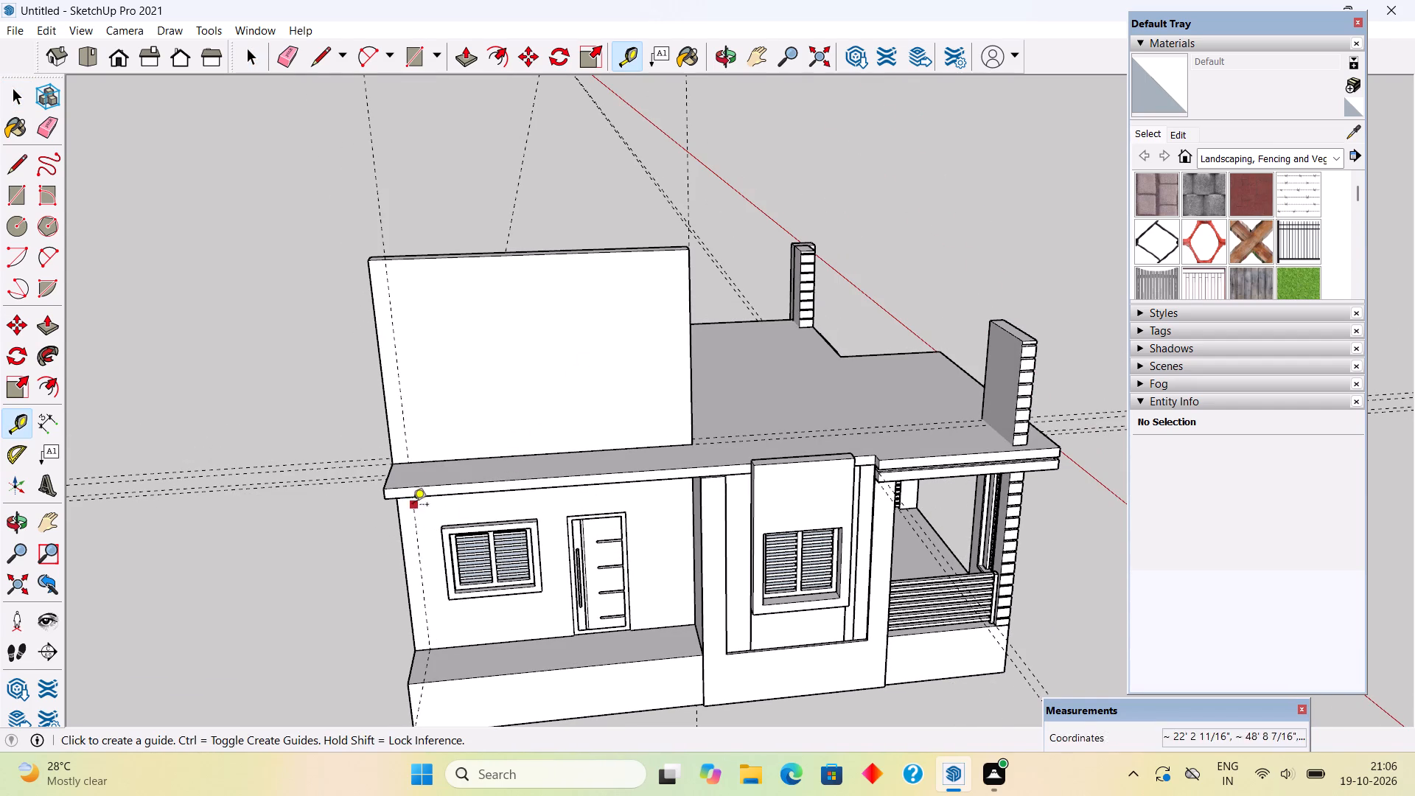
{"action": "left_click", "coordinate": [396, 533]}
{"action": "scroll", "coordinate": [424, 537], "scroll_direction": "up", "scroll_amount": 4}
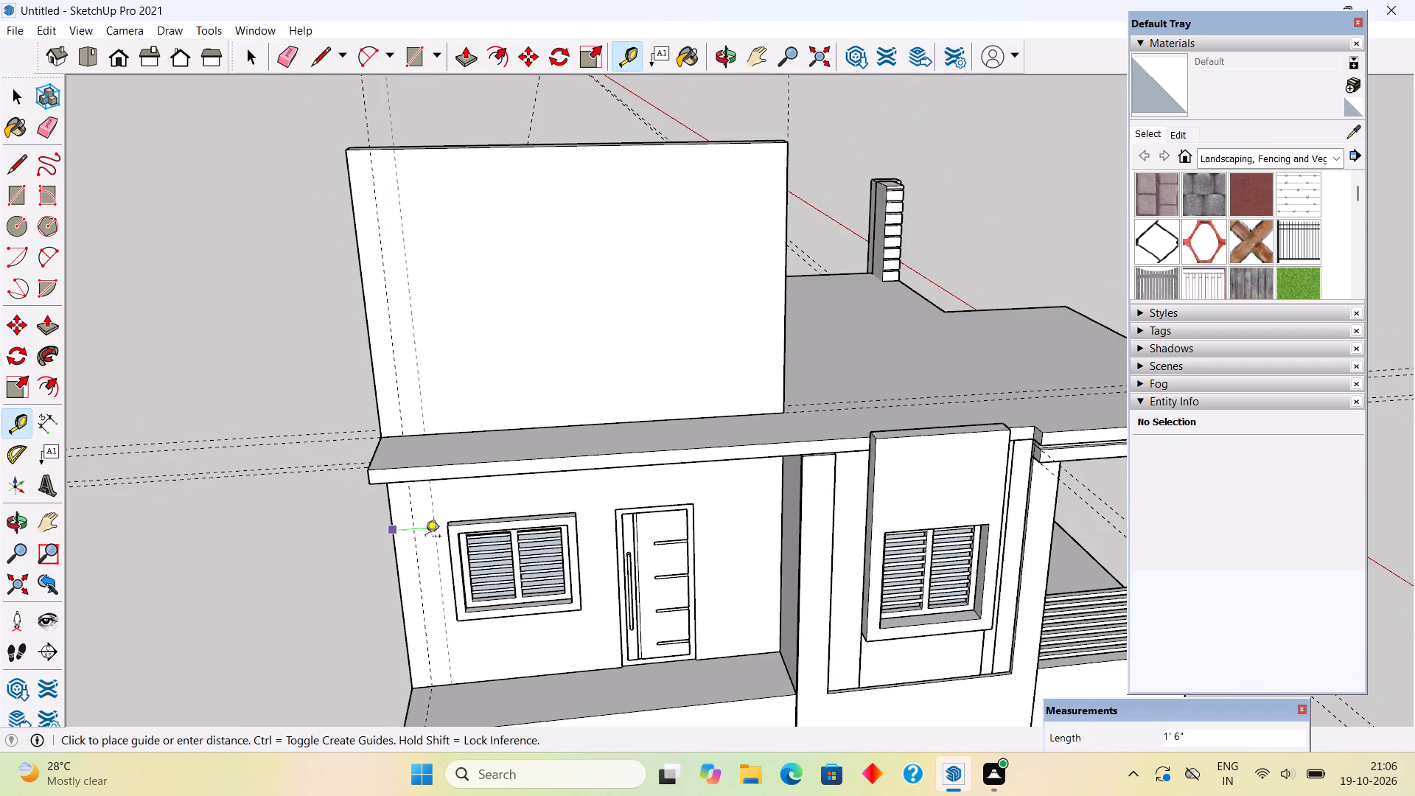
{"action": "scroll", "coordinate": [439, 535], "scroll_direction": "up", "scroll_amount": 2}
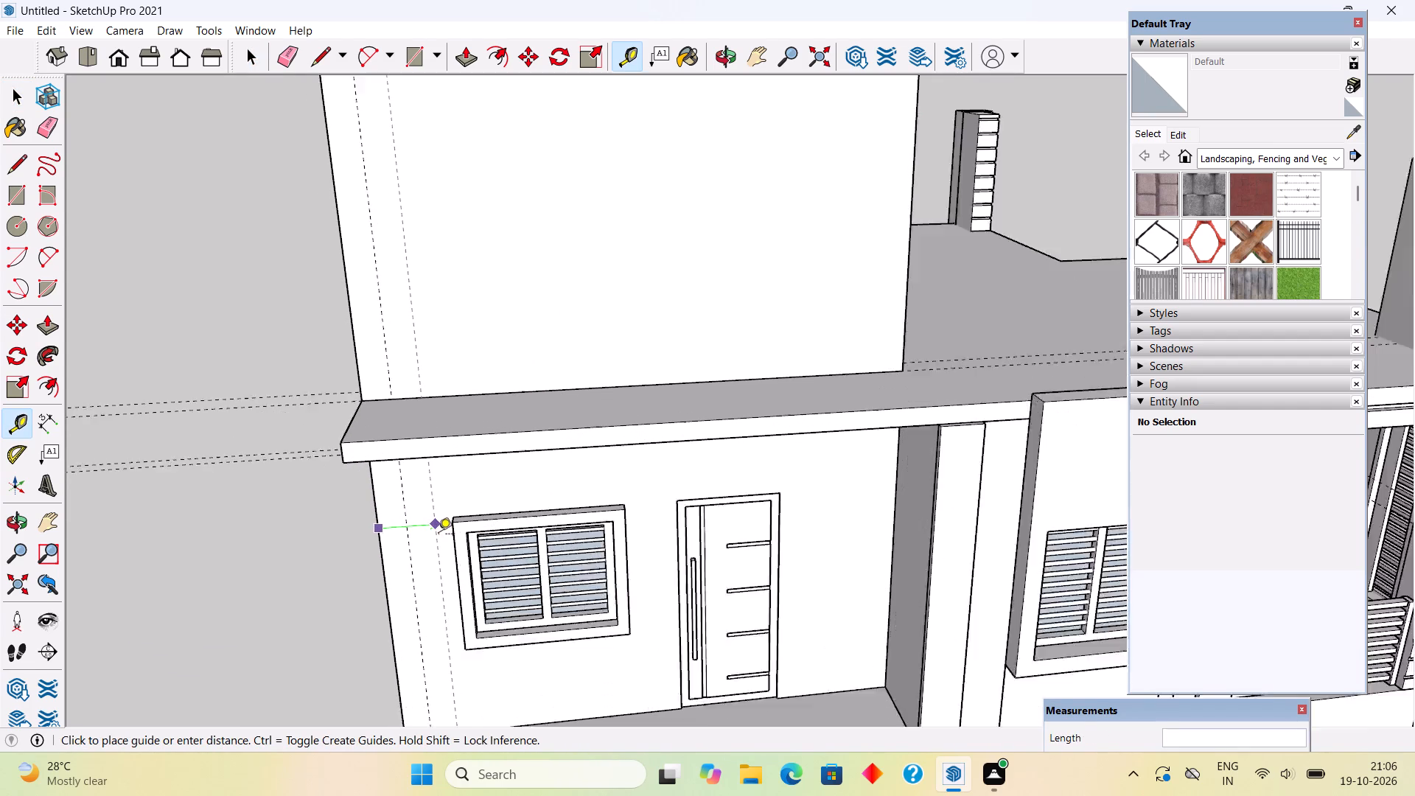
{"action": "scroll", "coordinate": [439, 535], "scroll_direction": "up", "scroll_amount": 11}
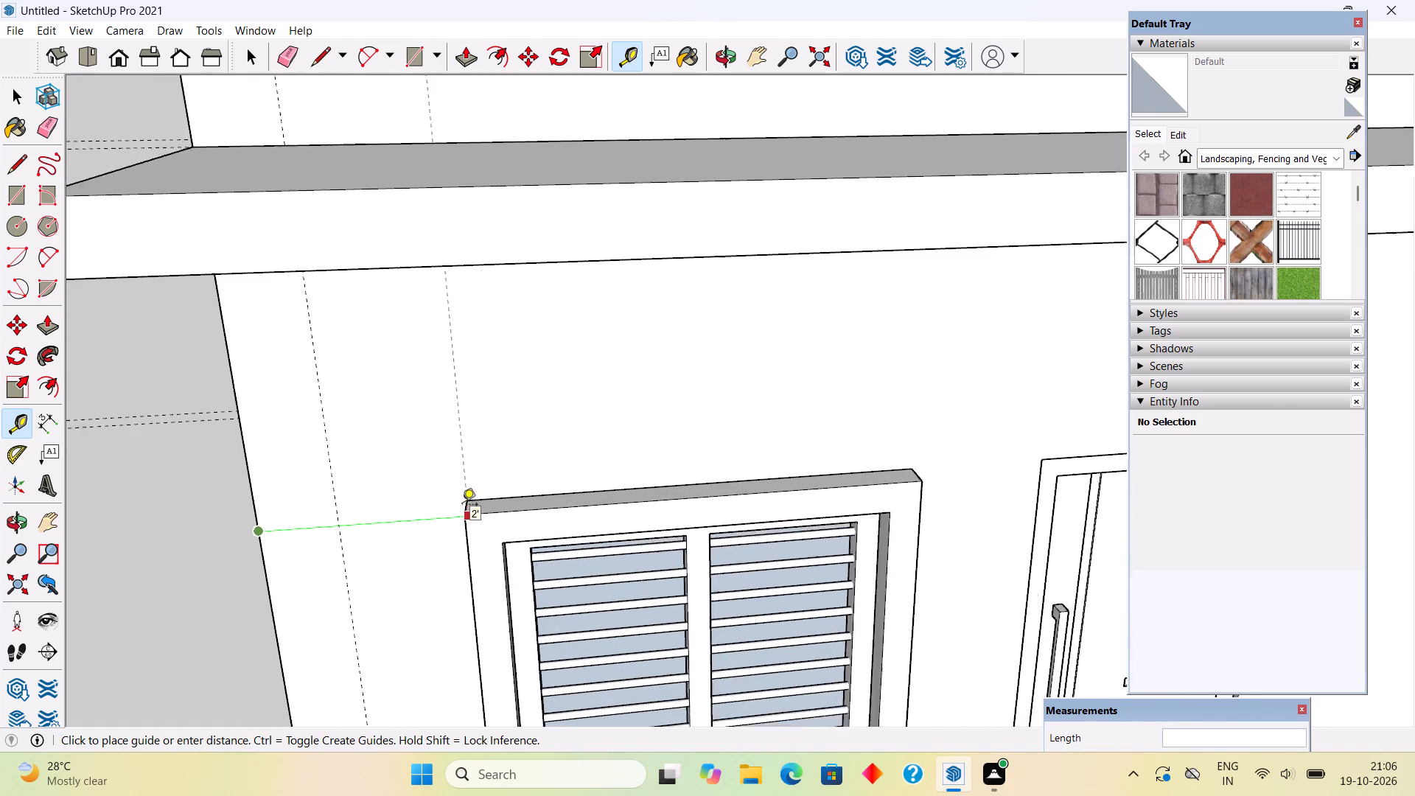
{"action": "scroll", "coordinate": [462, 506], "scroll_direction": "up", "scroll_amount": 3}
{"action": "left_click", "coordinate": [470, 503]}
{"action": "scroll", "coordinate": [392, 521], "scroll_direction": "down", "scroll_amount": 6}
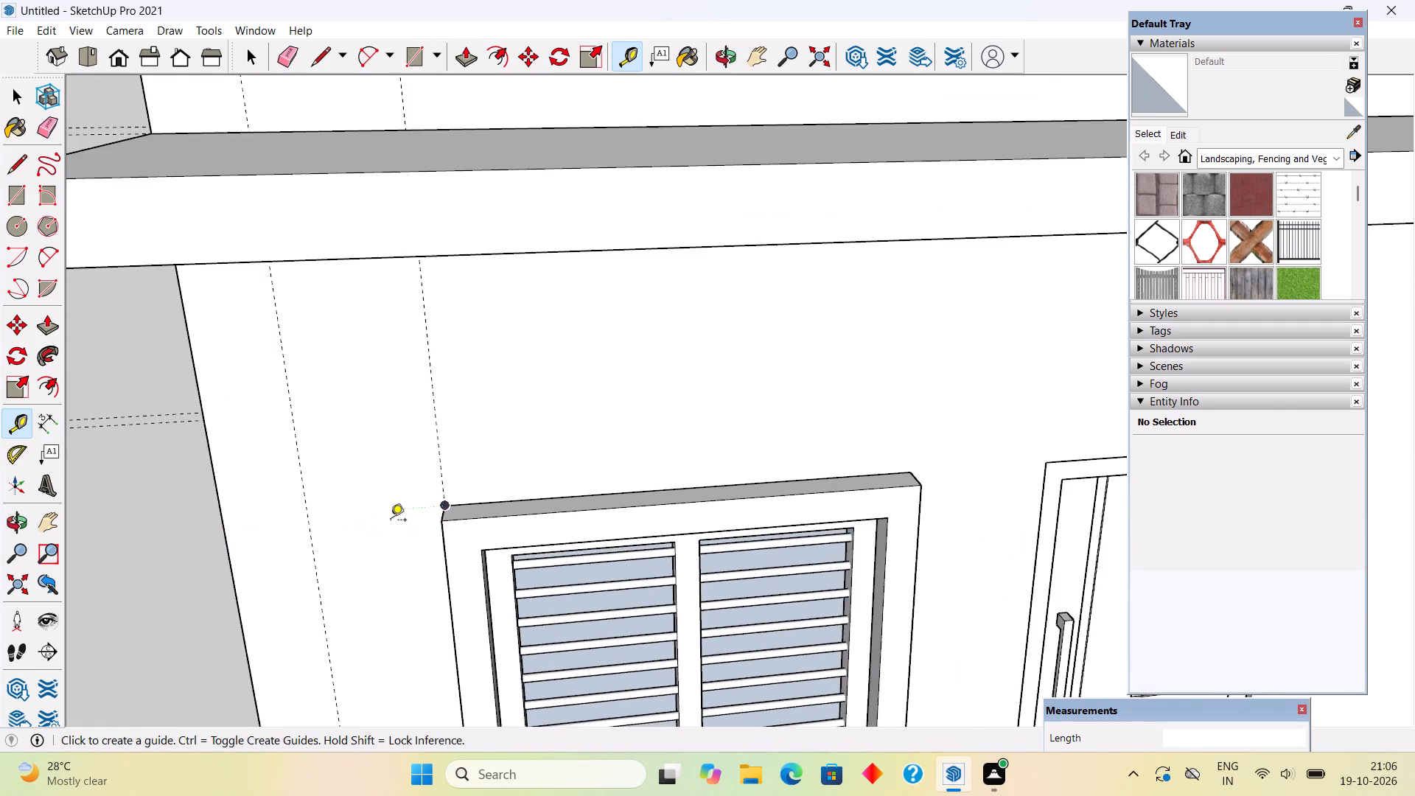
{"action": "scroll", "coordinate": [391, 521], "scroll_direction": "down", "scroll_amount": 13}
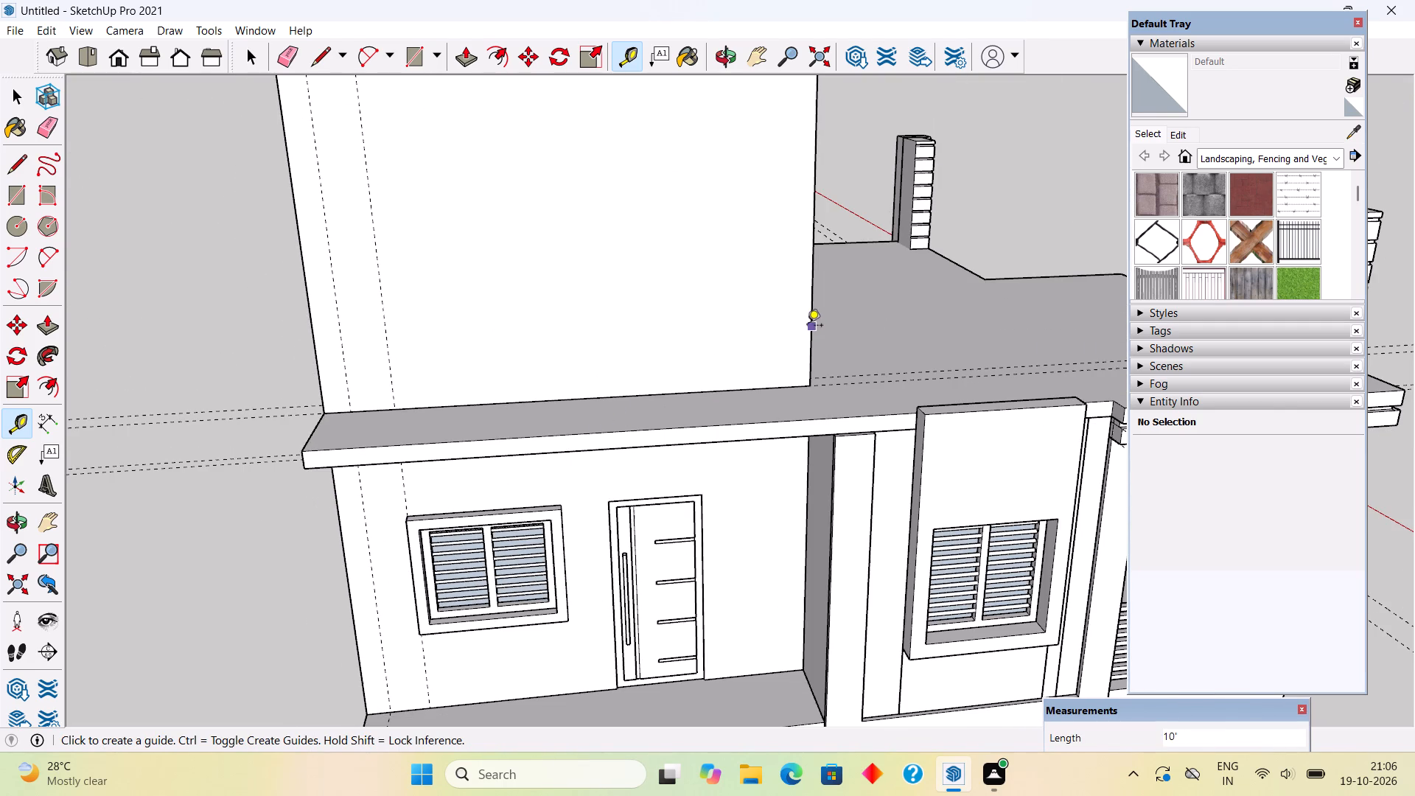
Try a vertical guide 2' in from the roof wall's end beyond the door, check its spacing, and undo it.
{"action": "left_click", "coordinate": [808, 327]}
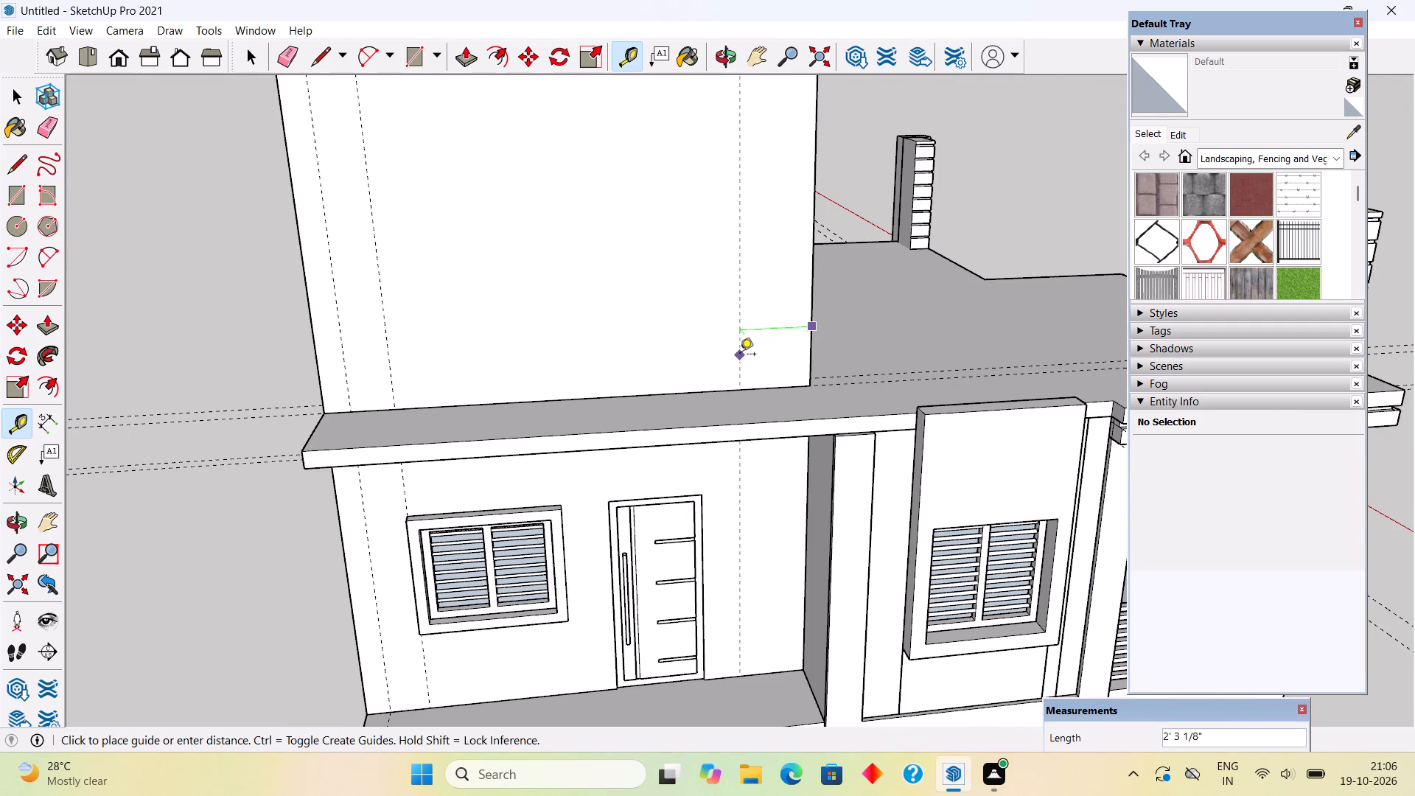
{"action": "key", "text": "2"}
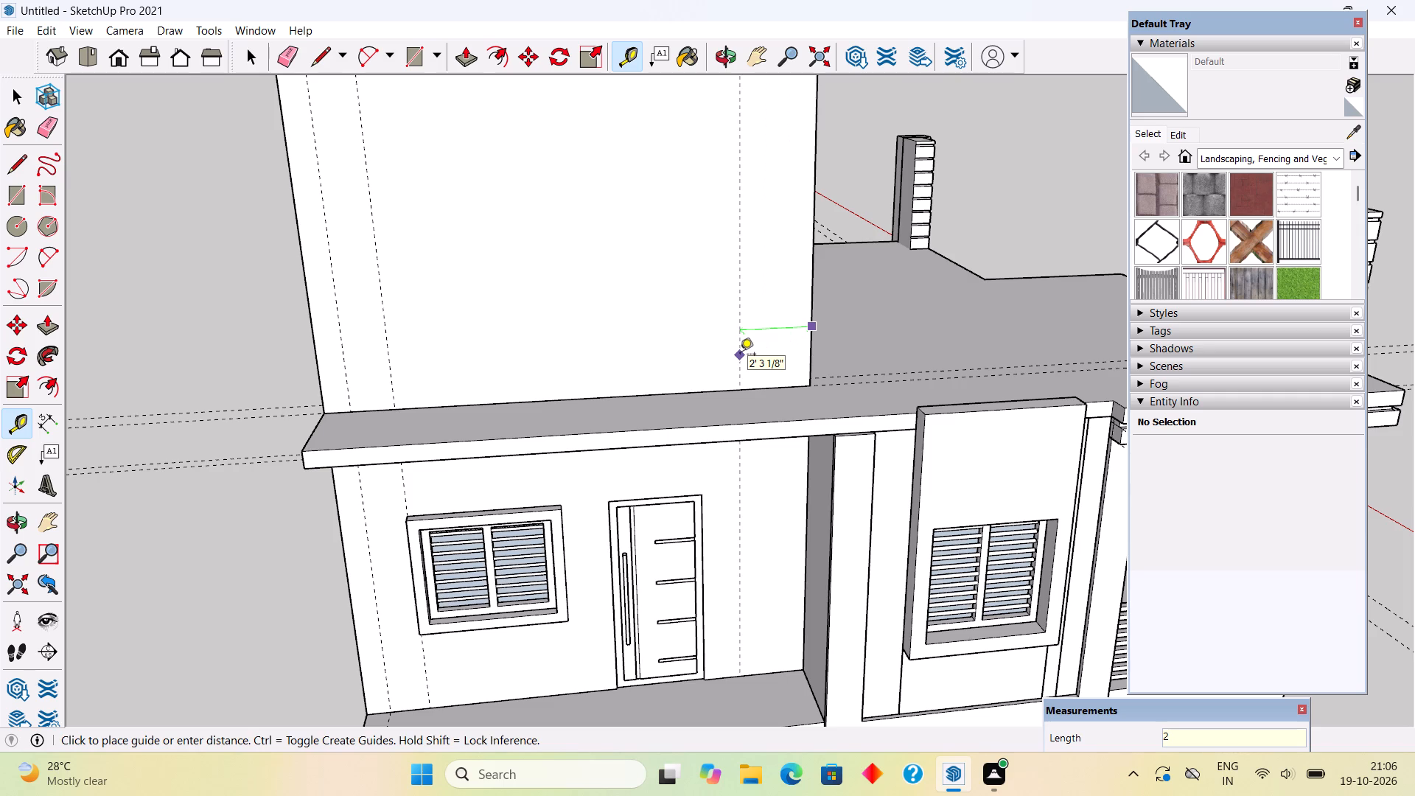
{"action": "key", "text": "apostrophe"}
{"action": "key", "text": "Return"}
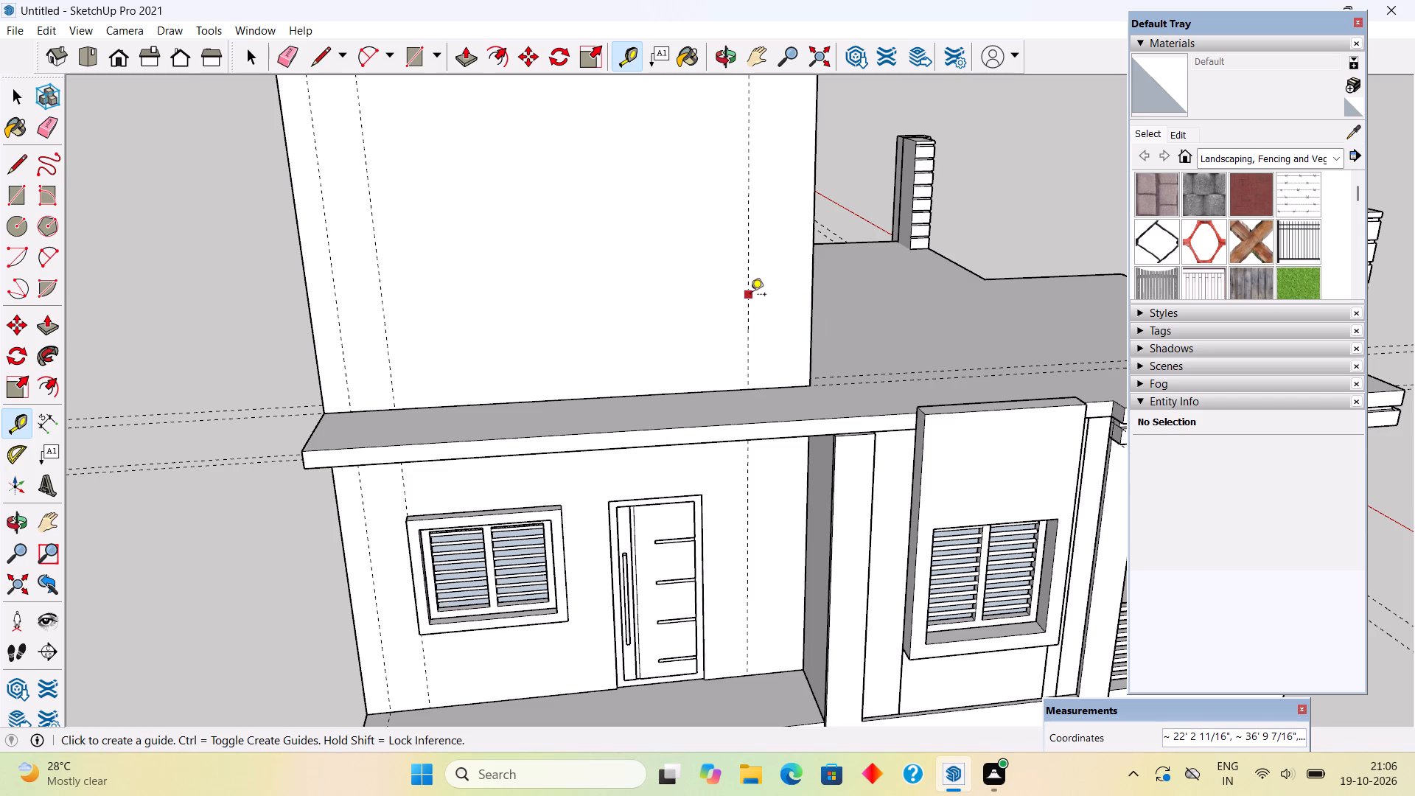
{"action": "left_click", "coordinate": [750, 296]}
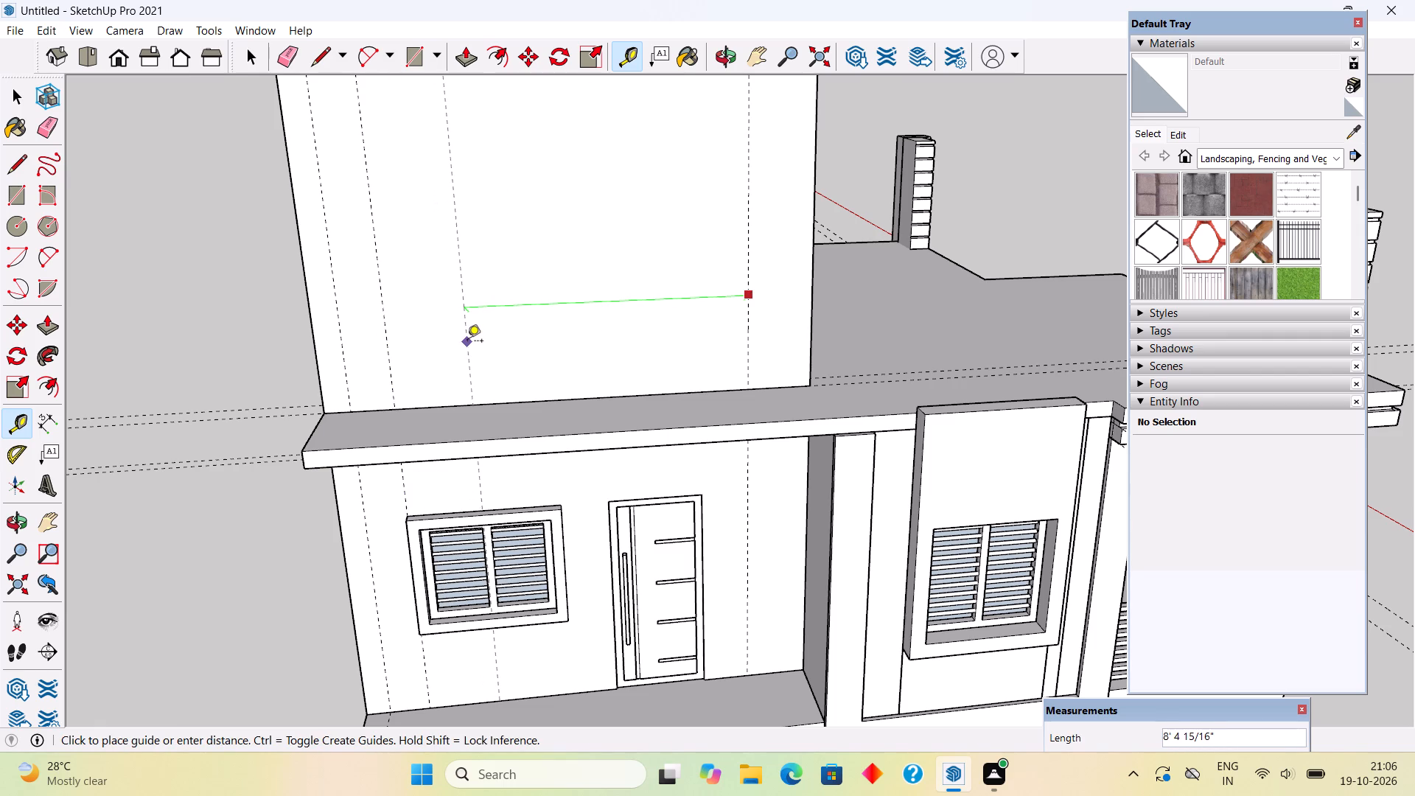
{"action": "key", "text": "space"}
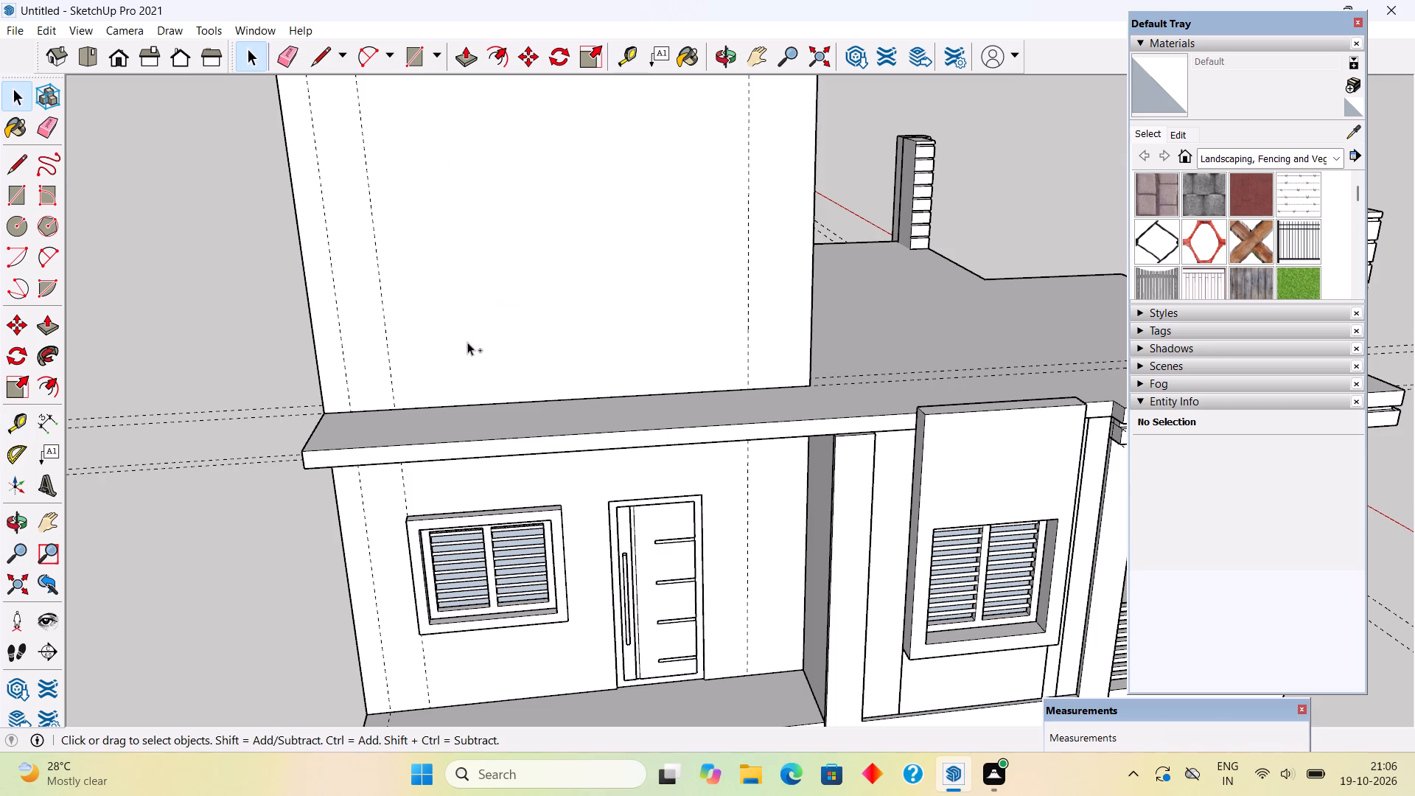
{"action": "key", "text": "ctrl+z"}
Place a vertical guide on the roof wall 3' in from its end beyond the door.
{"action": "key", "text": "t"}
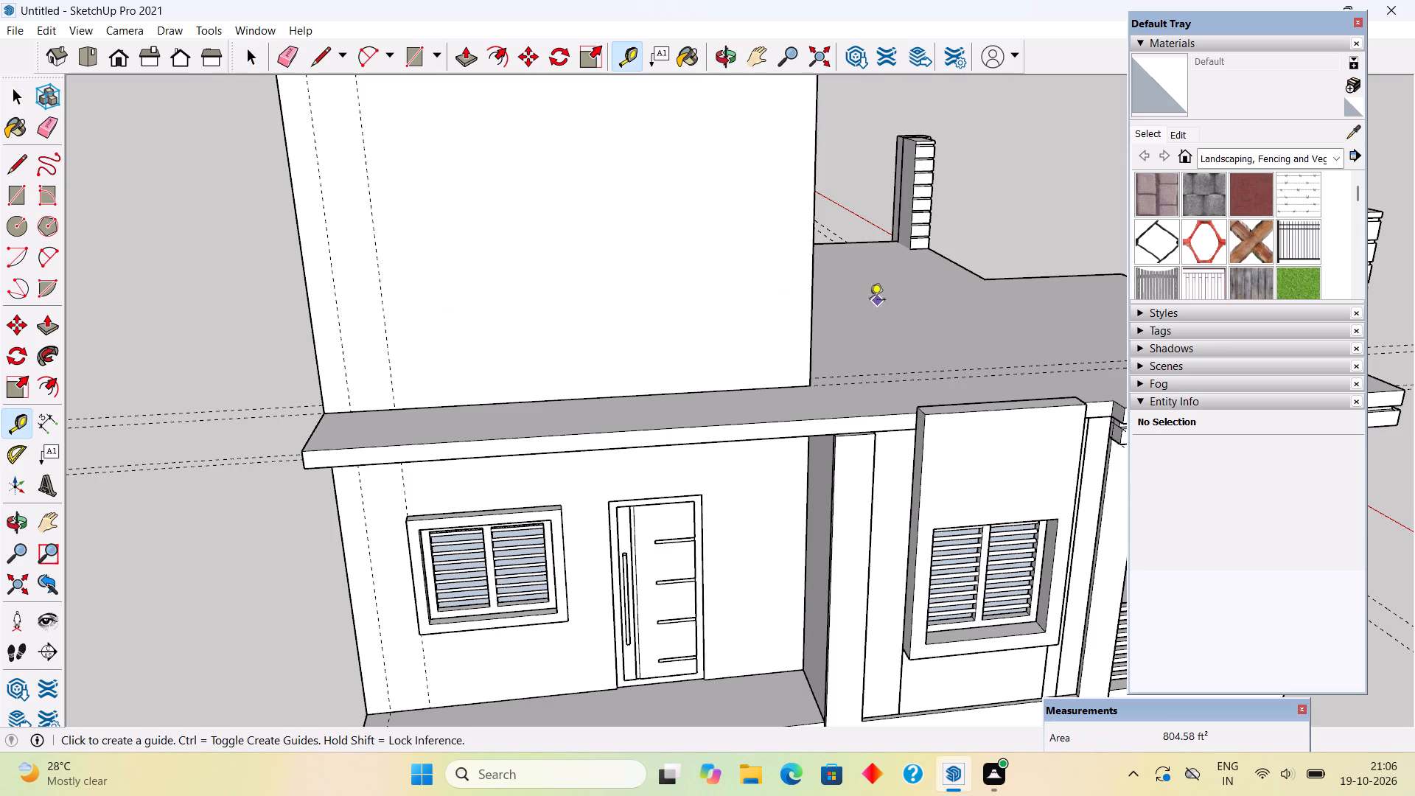
{"action": "left_click", "coordinate": [808, 311]}
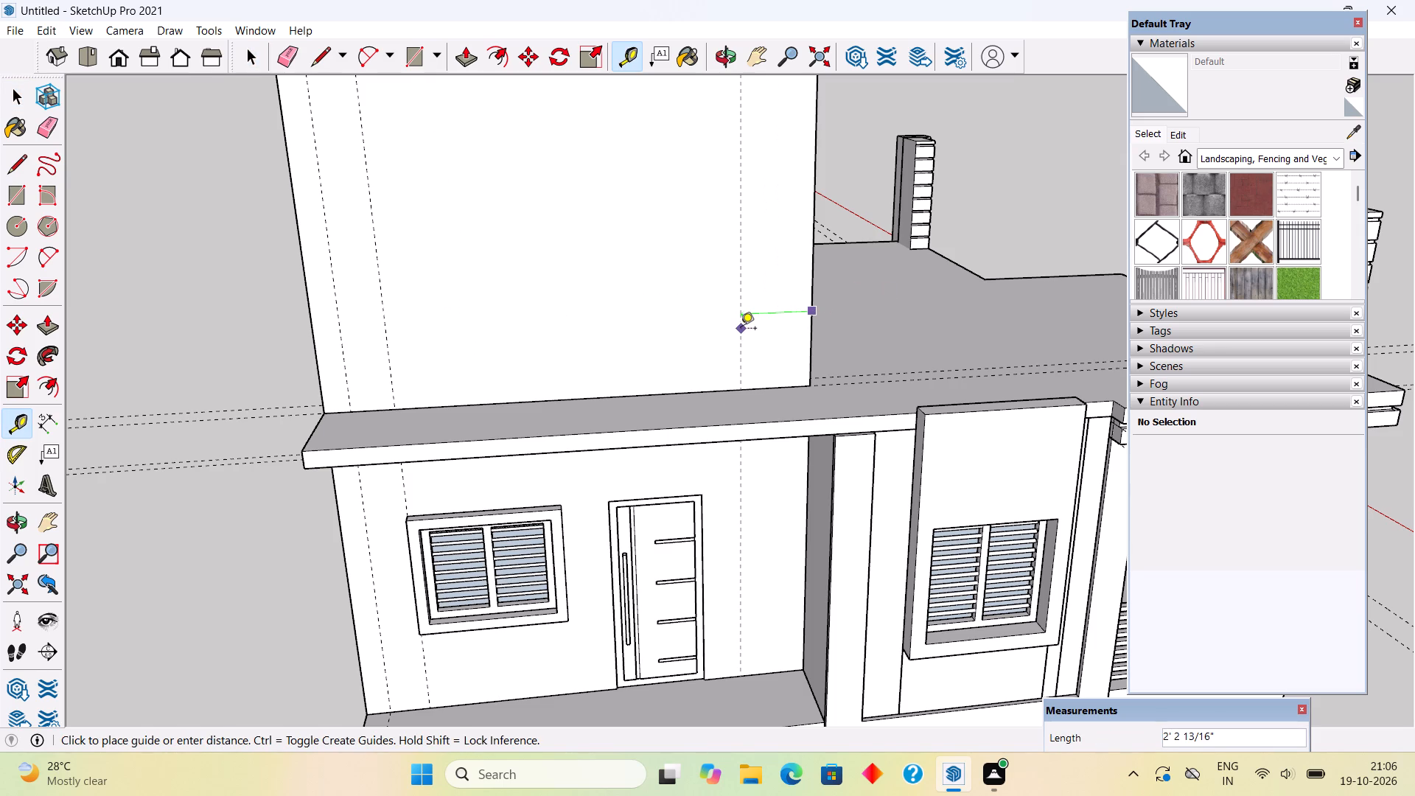
{"action": "type", "text": "3'"}
{"action": "key", "text": "Return"}
{"action": "scroll", "coordinate": [739, 329], "scroll_direction": "down", "scroll_amount": 6}
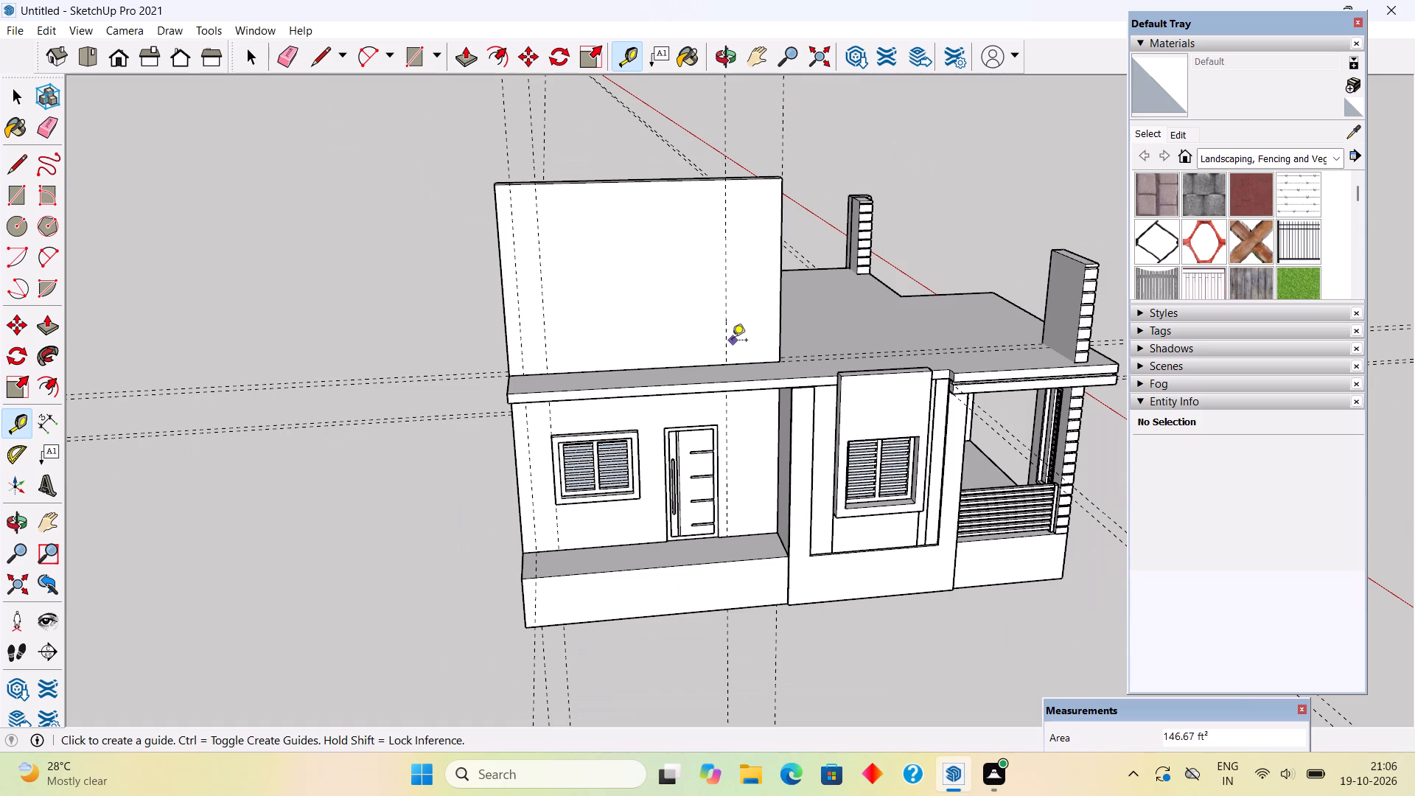
{"action": "middle_click_drag", "start_coordinate": [704, 310], "coordinate": [357, 369]}
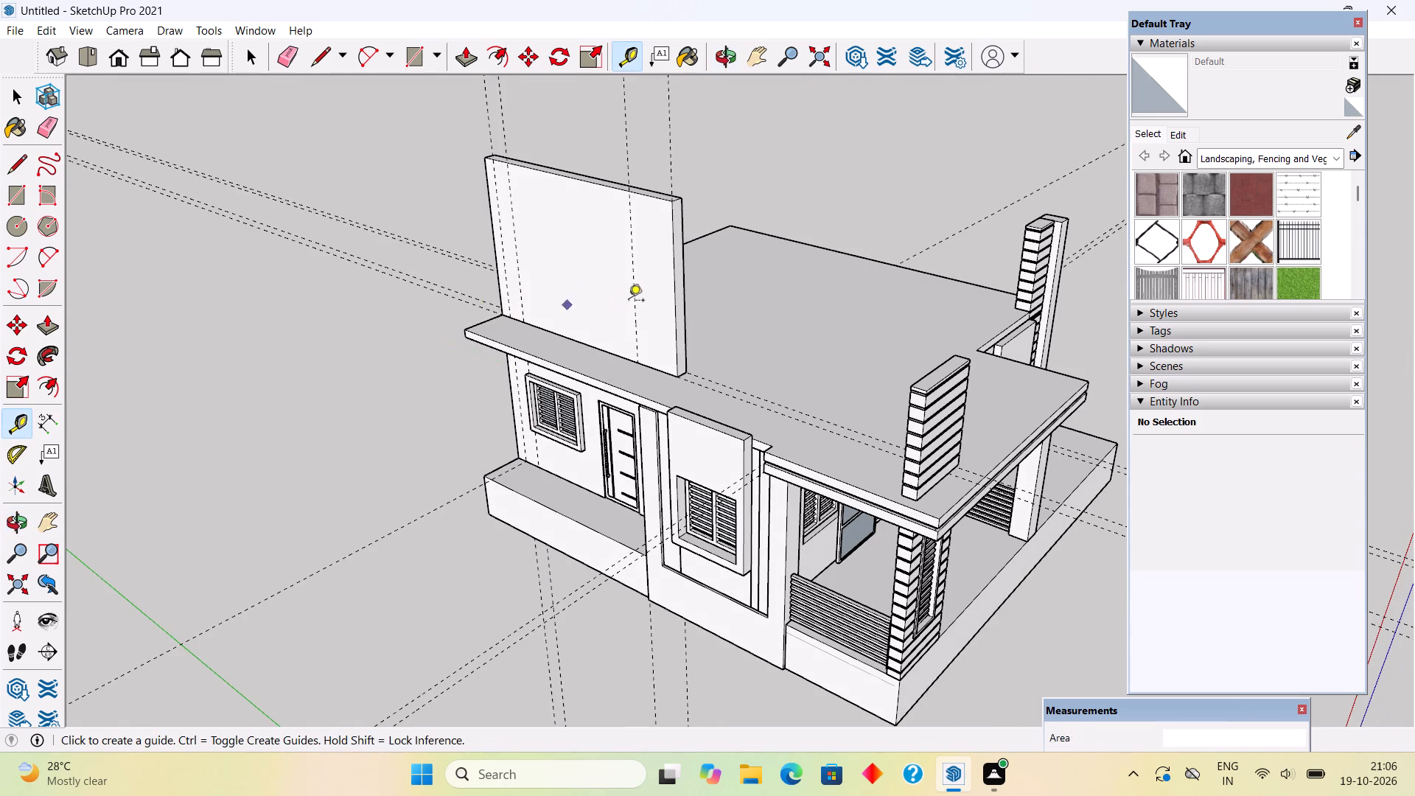
Push the roof wall's end face beyond the door inward by 9" to shorten the wall.
{"action": "scroll", "coordinate": [665, 315], "scroll_direction": "up", "scroll_amount": 6}
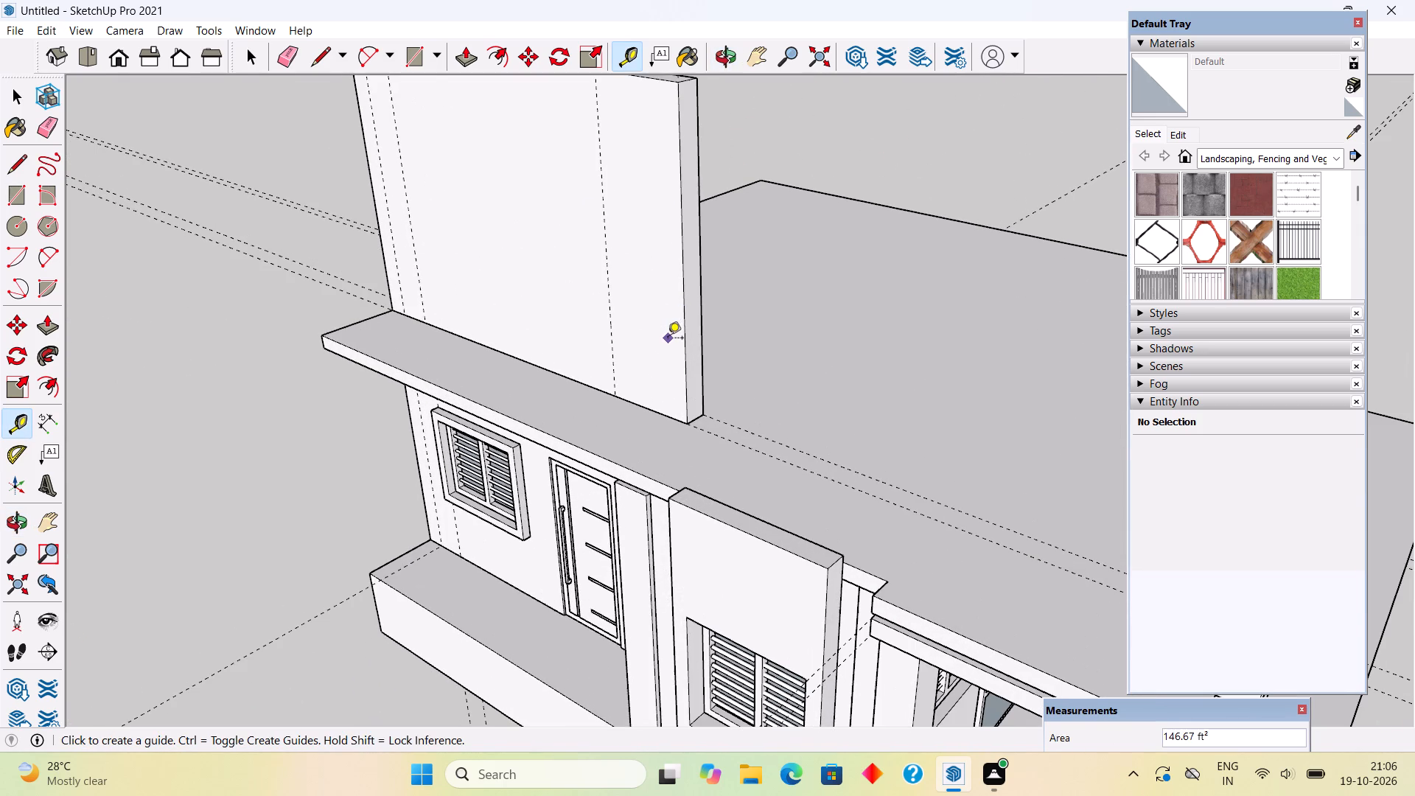
{"action": "scroll", "coordinate": [668, 339], "scroll_direction": "down", "scroll_amount": 1}
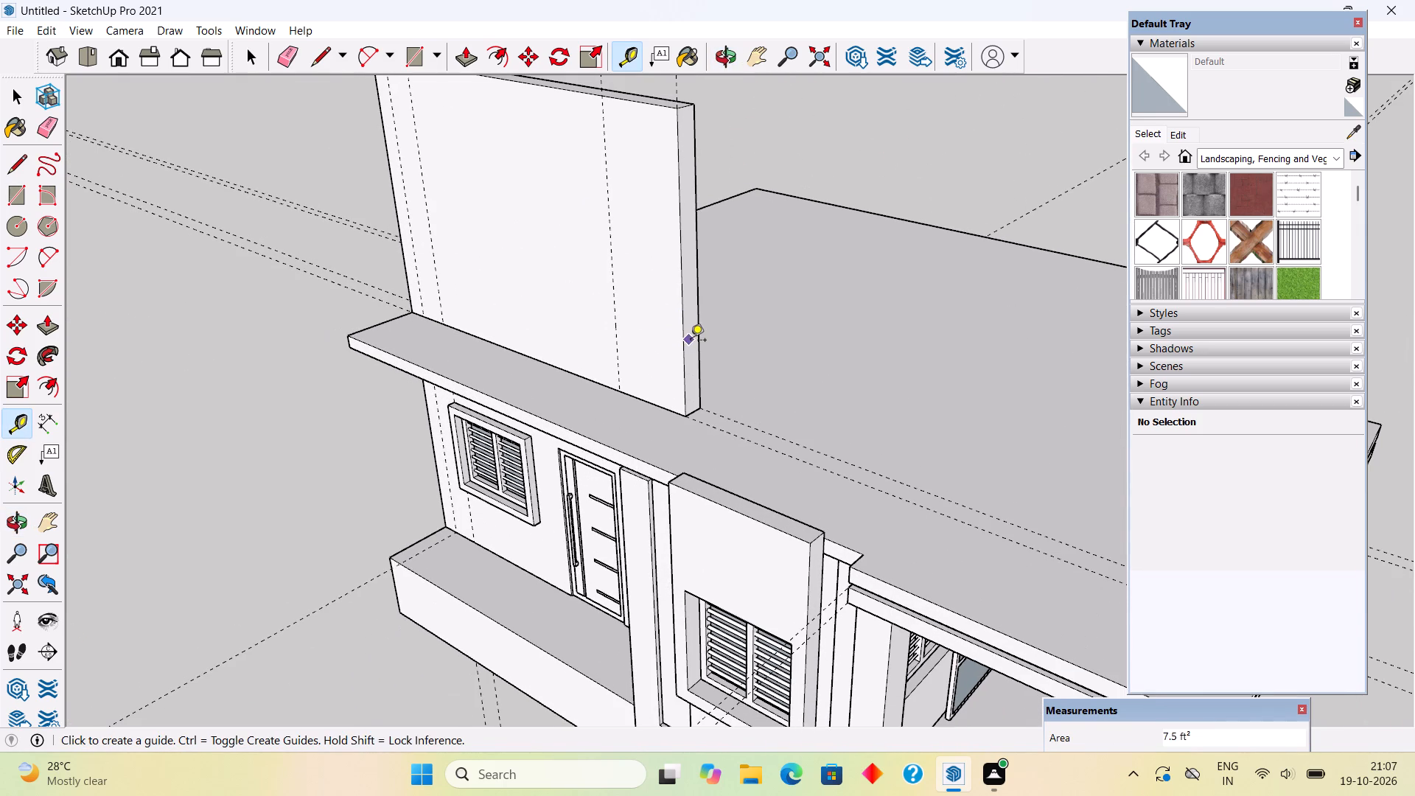
{"action": "key", "text": "space"}
{"action": "triple_click", "coordinate": [691, 341]}
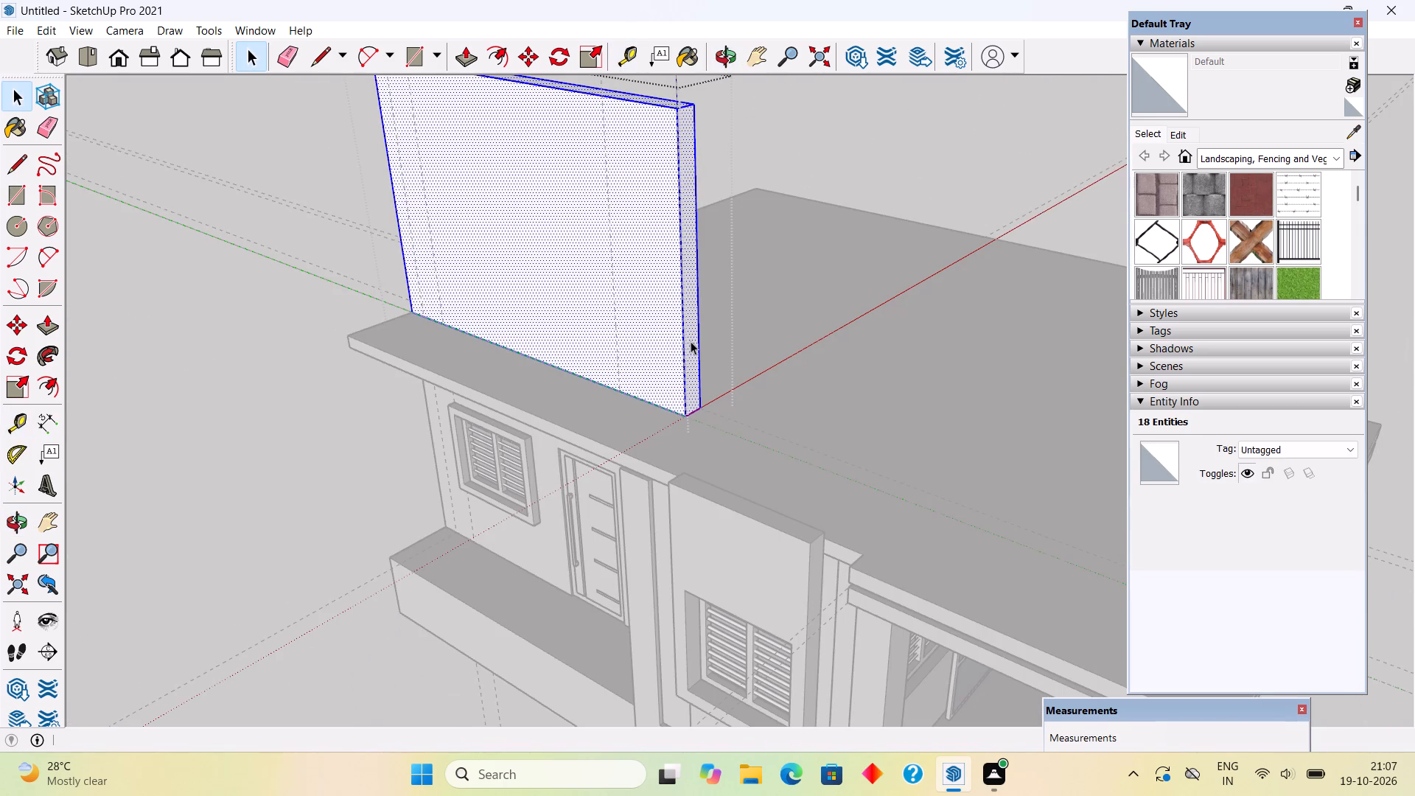
{"action": "key", "text": "p"}
{"action": "left_click", "coordinate": [691, 341]}
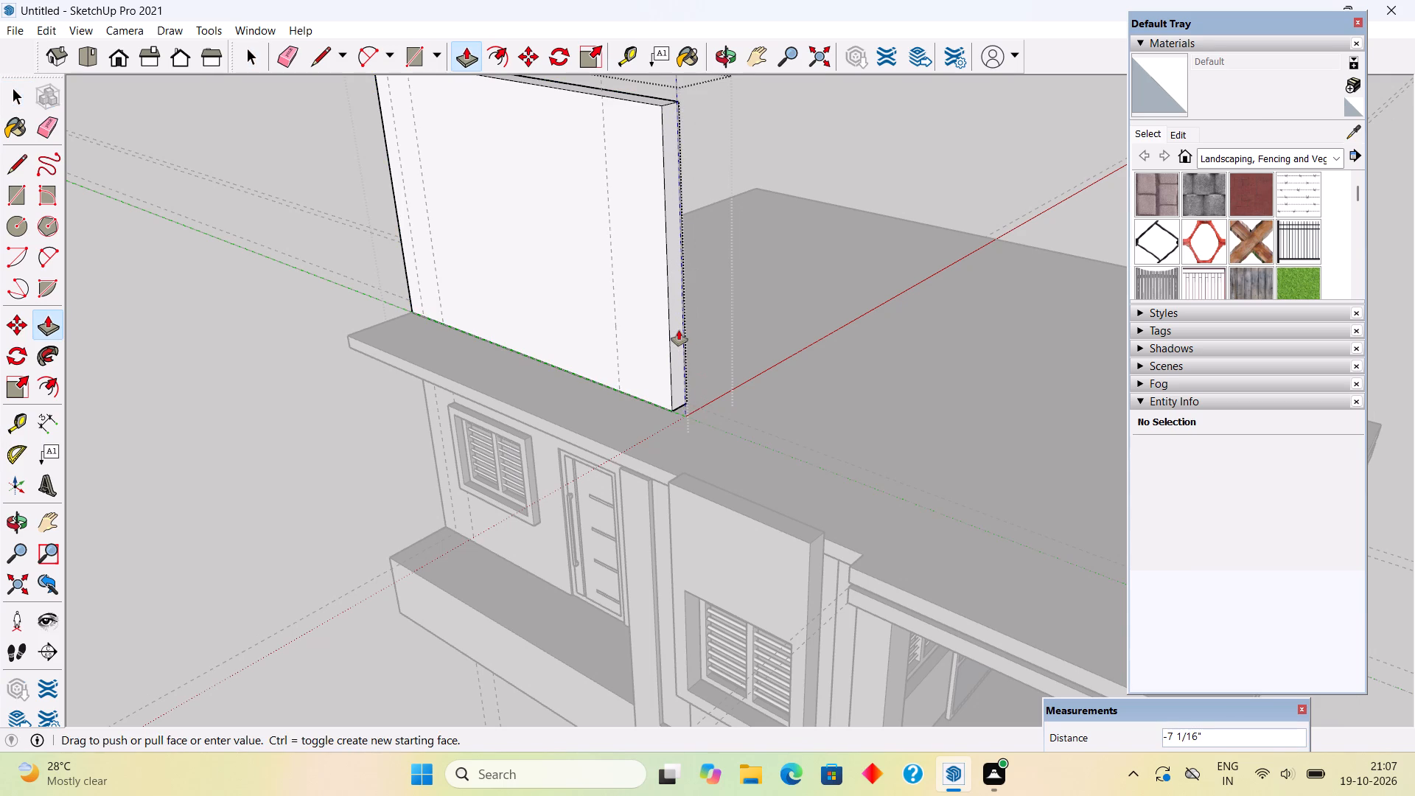
{"action": "type", "text": "9\""}
{"action": "key", "text": "Return"}
{"action": "key", "text": "space"}
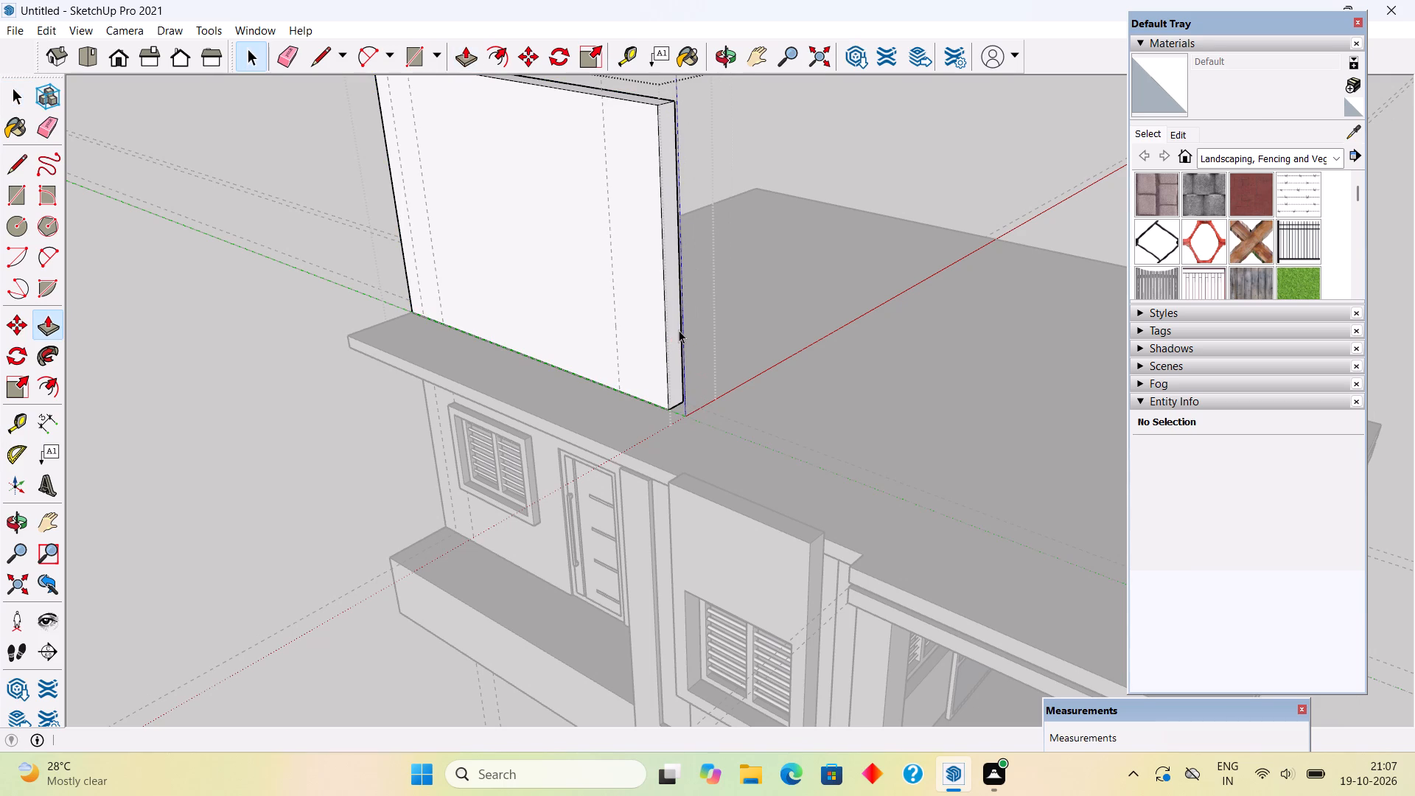
{"action": "scroll", "coordinate": [679, 330], "scroll_direction": "down", "scroll_amount": 4}
{"action": "left_click", "coordinate": [399, 189]}
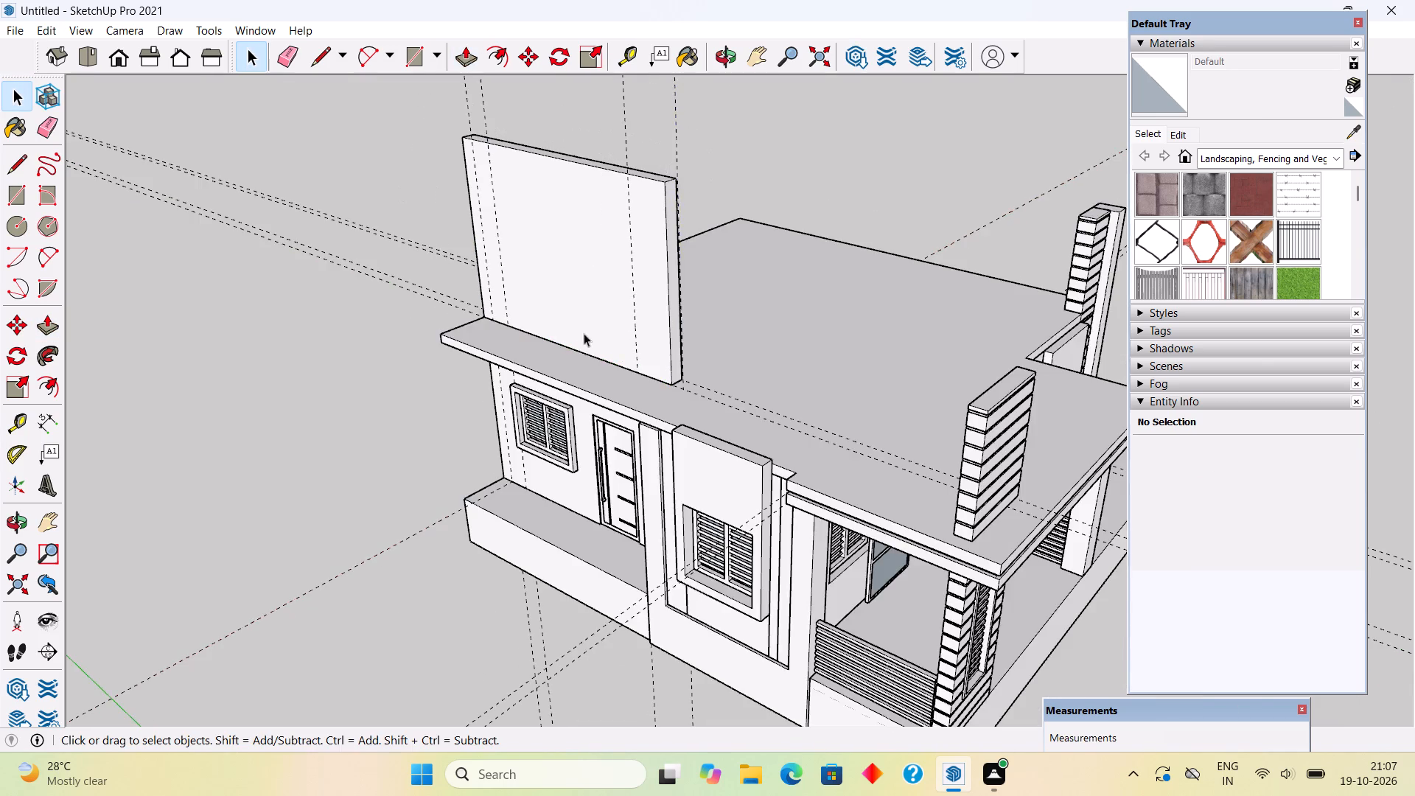
Place a horizontal guide on the roof wall's front face 7' above its base edge.
{"action": "middle_click_drag", "start_coordinate": [587, 330], "coordinate": [869, 212]}
{"action": "middle_click_drag", "start_coordinate": [654, 321], "coordinate": [721, 466]}
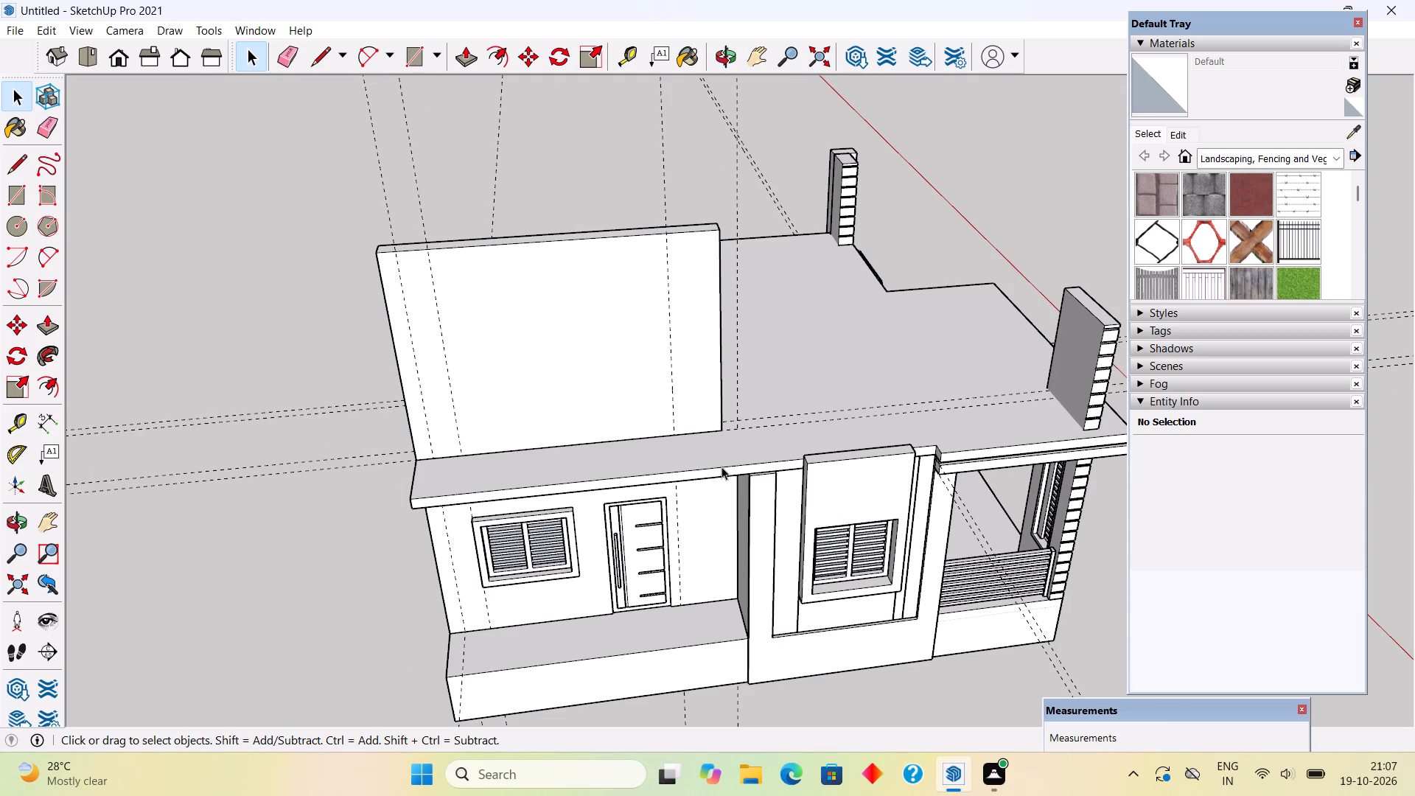
{"action": "scroll", "coordinate": [542, 430], "scroll_direction": "up", "scroll_amount": 1}
{"action": "middle_click_drag", "start_coordinate": [538, 413], "coordinate": [543, 346]}
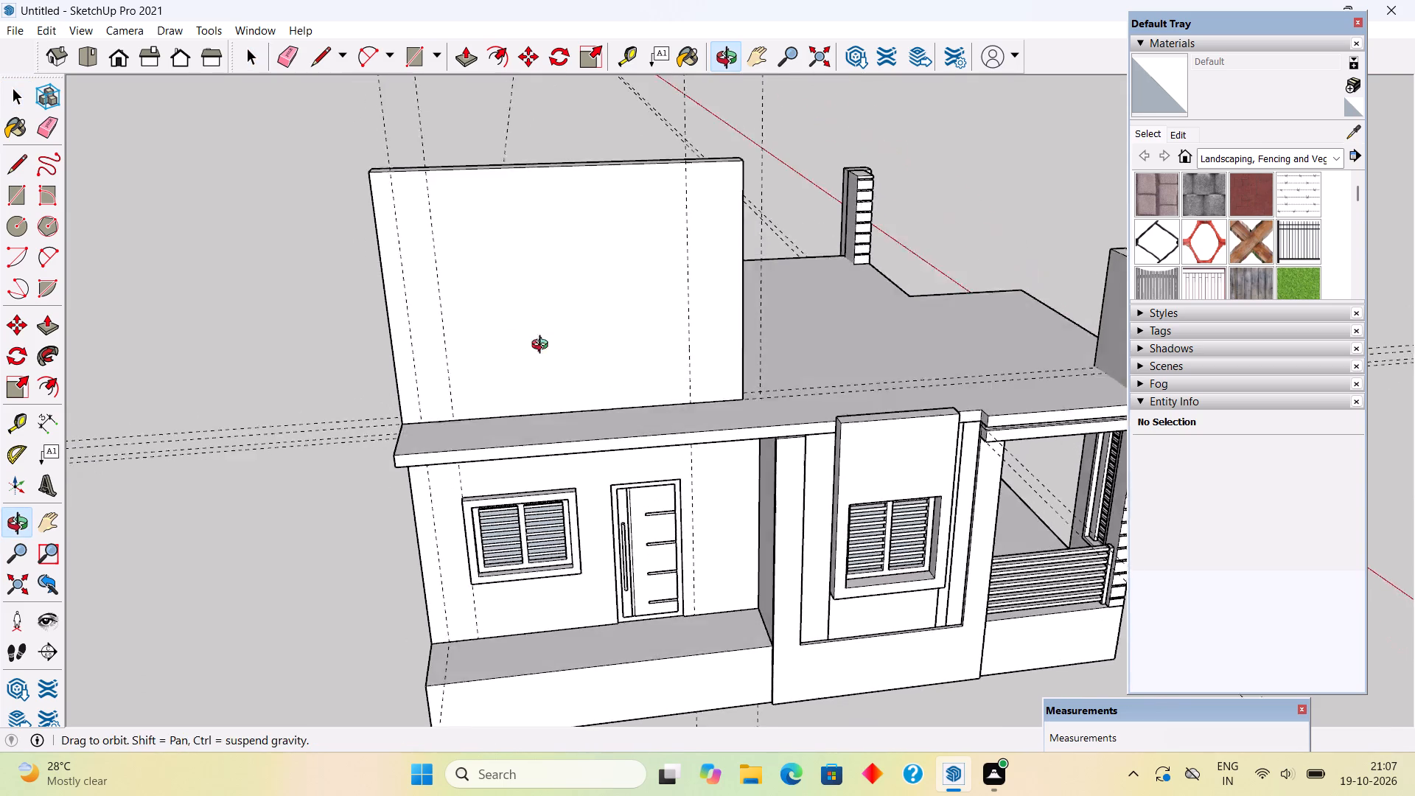
{"action": "middle_click_drag", "start_coordinate": [543, 346], "coordinate": [544, 323]}
{"action": "scroll", "coordinate": [544, 323], "scroll_direction": "up", "scroll_amount": 1}
{"action": "key", "text": "t"}
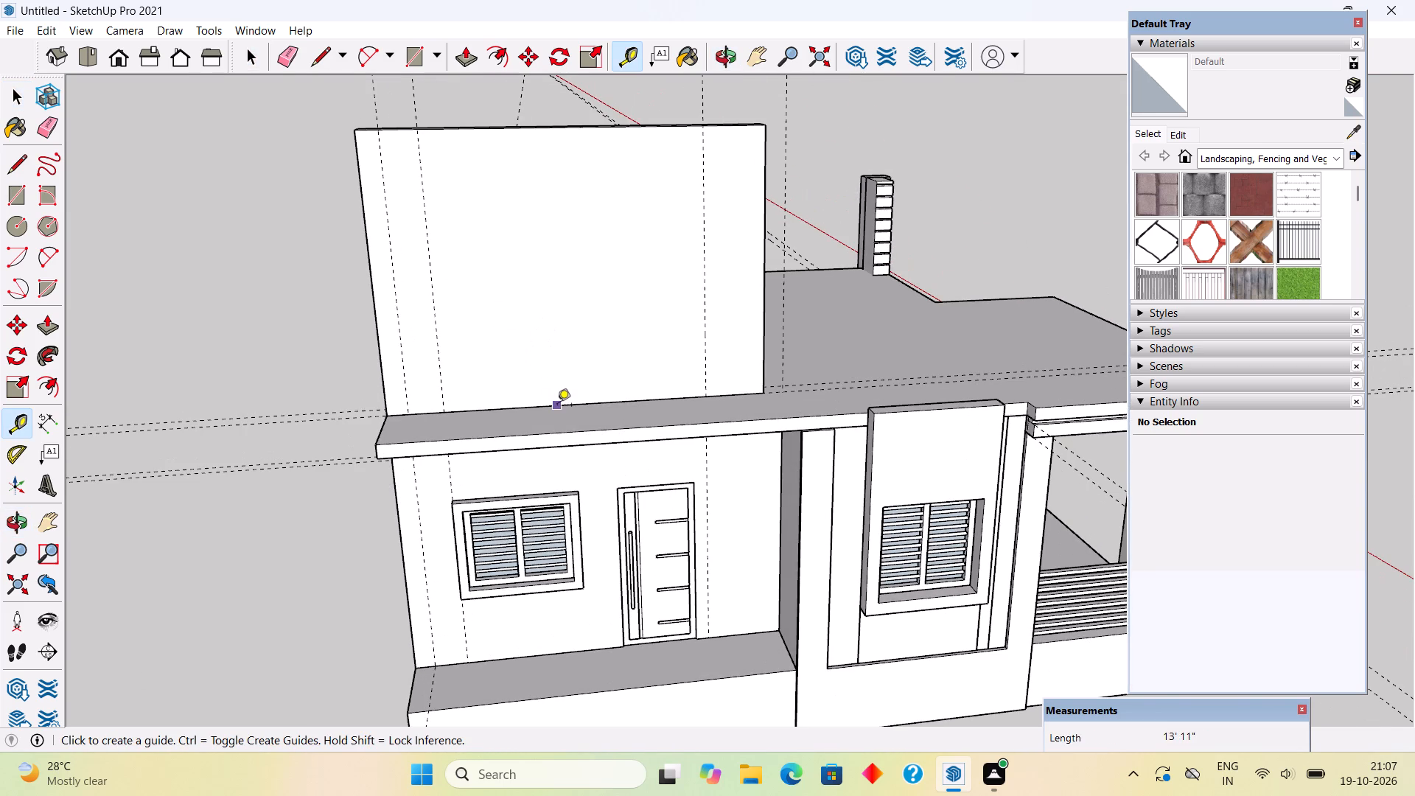
{"action": "left_click", "coordinate": [575, 407]}
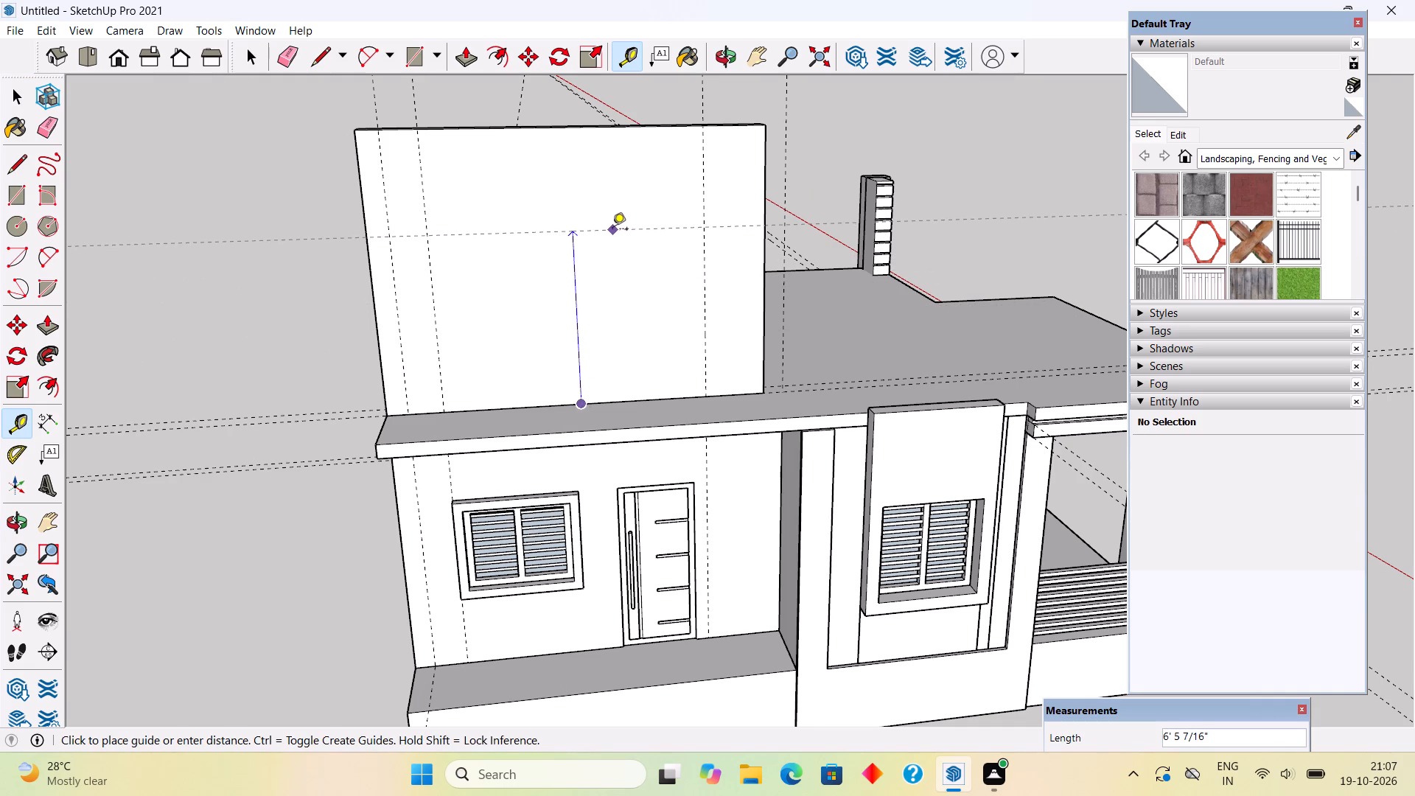
{"action": "type", "text": "7'"}
{"action": "key", "text": "Return"}
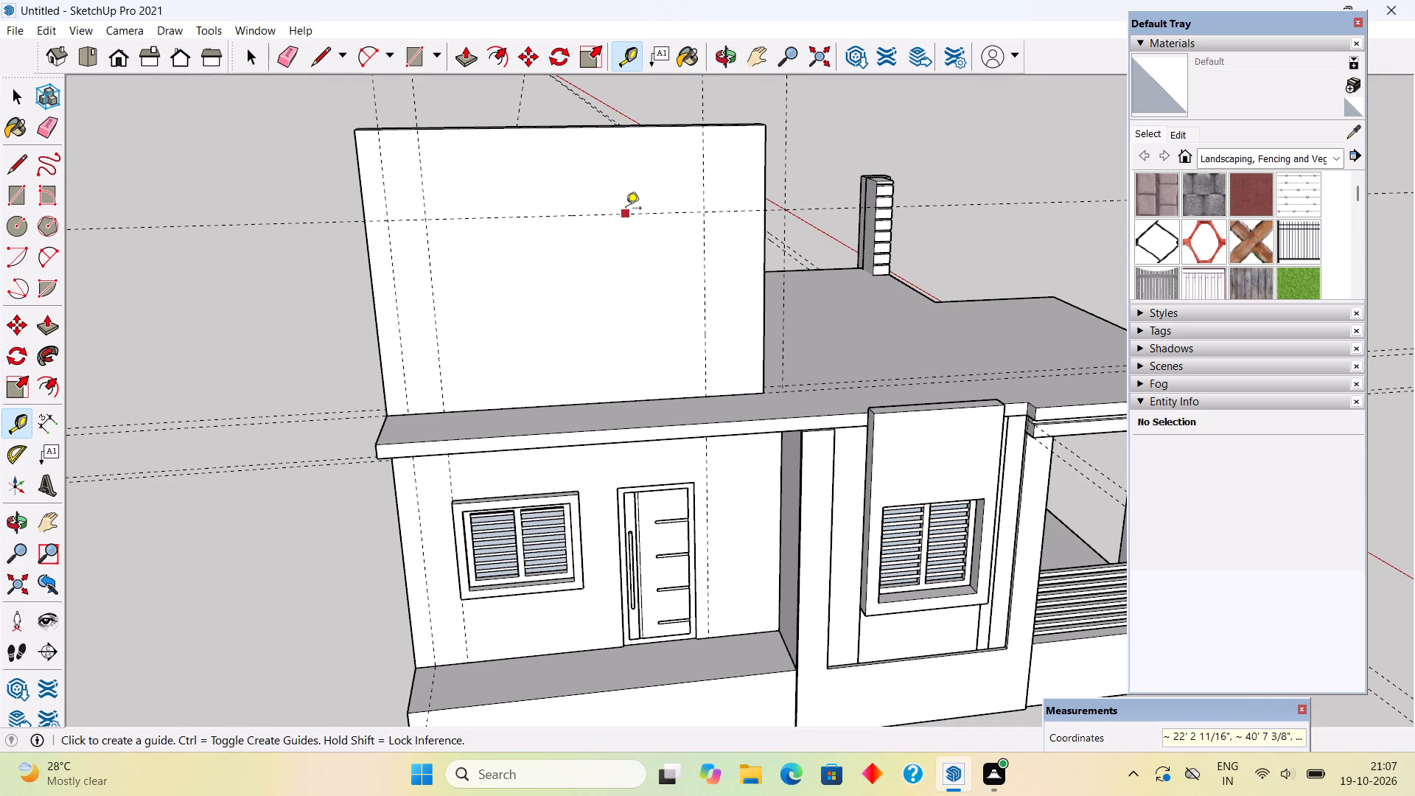
Place a second horizontal guide 6" above the 7' guide on the roof wall.
{"action": "left_click", "coordinate": [626, 209]}
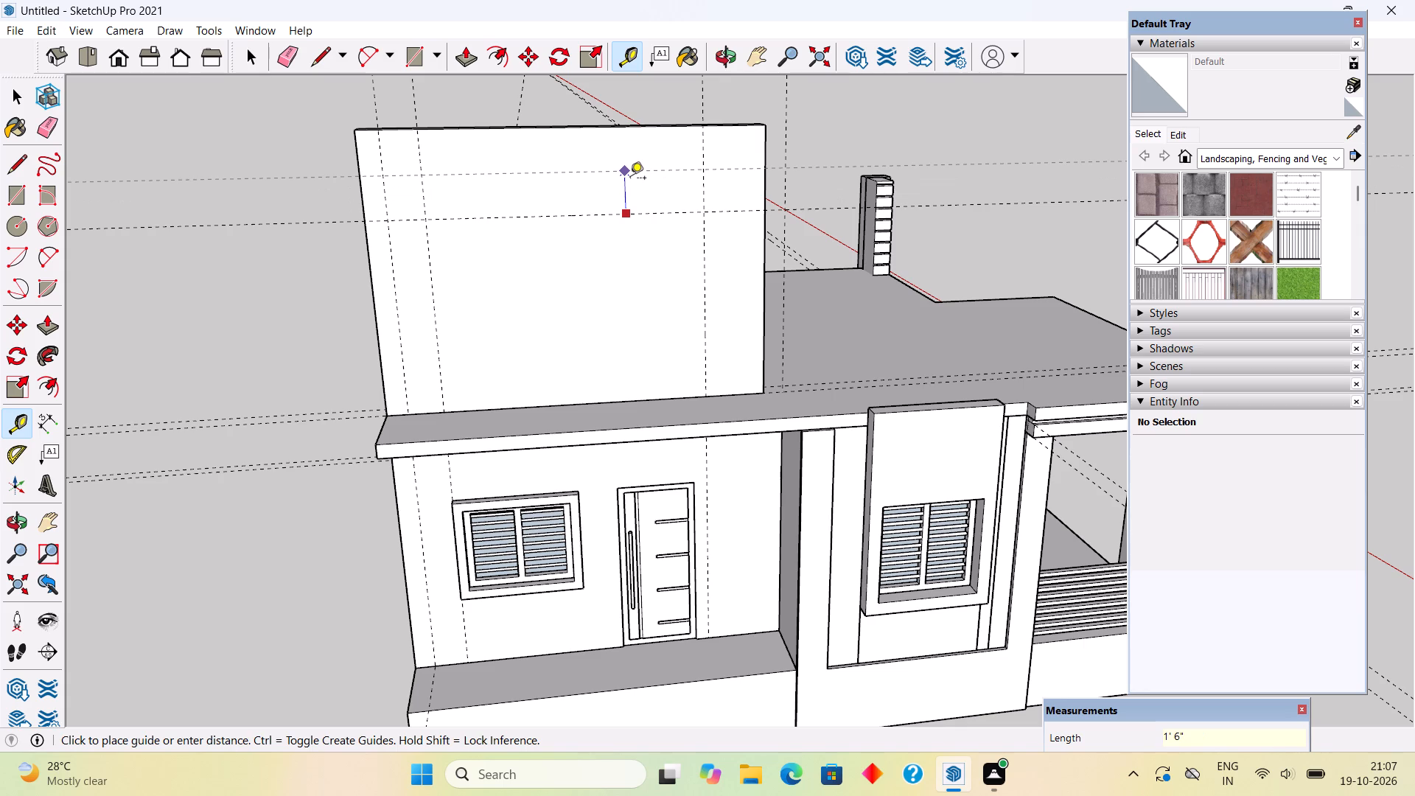
{"action": "type", "text": "6\""}
{"action": "key", "text": "Return"}
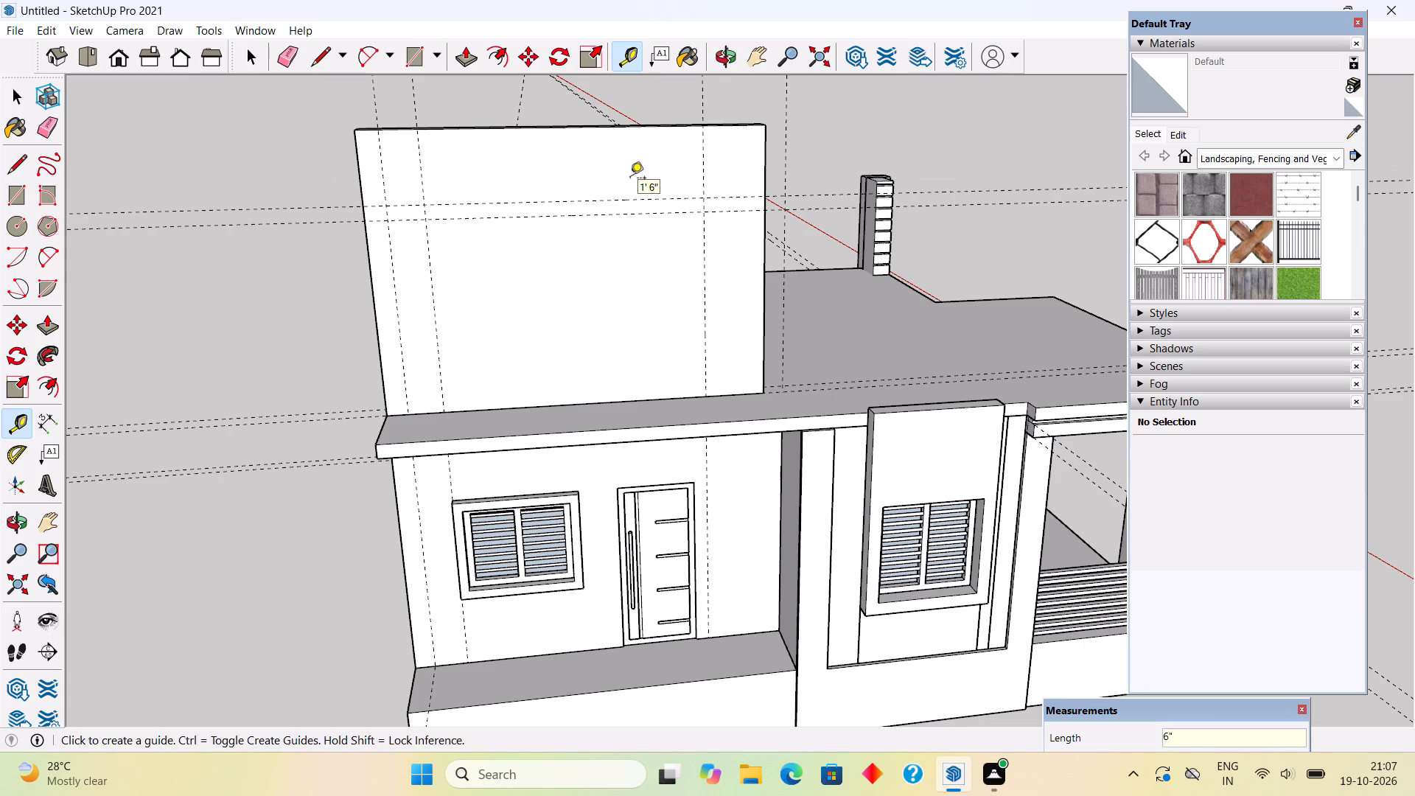
Inside the roof wall group, draw a 9' 8" by 7' 6" rectangle from the upper guide intersection down to the base edge.
{"action": "key", "text": "space"}
{"action": "triple_click", "coordinate": [637, 276]}
{"action": "middle_click_drag", "start_coordinate": [662, 307], "coordinate": [674, 221]}
{"action": "middle_click_drag", "start_coordinate": [531, 233], "coordinate": [507, 249]}
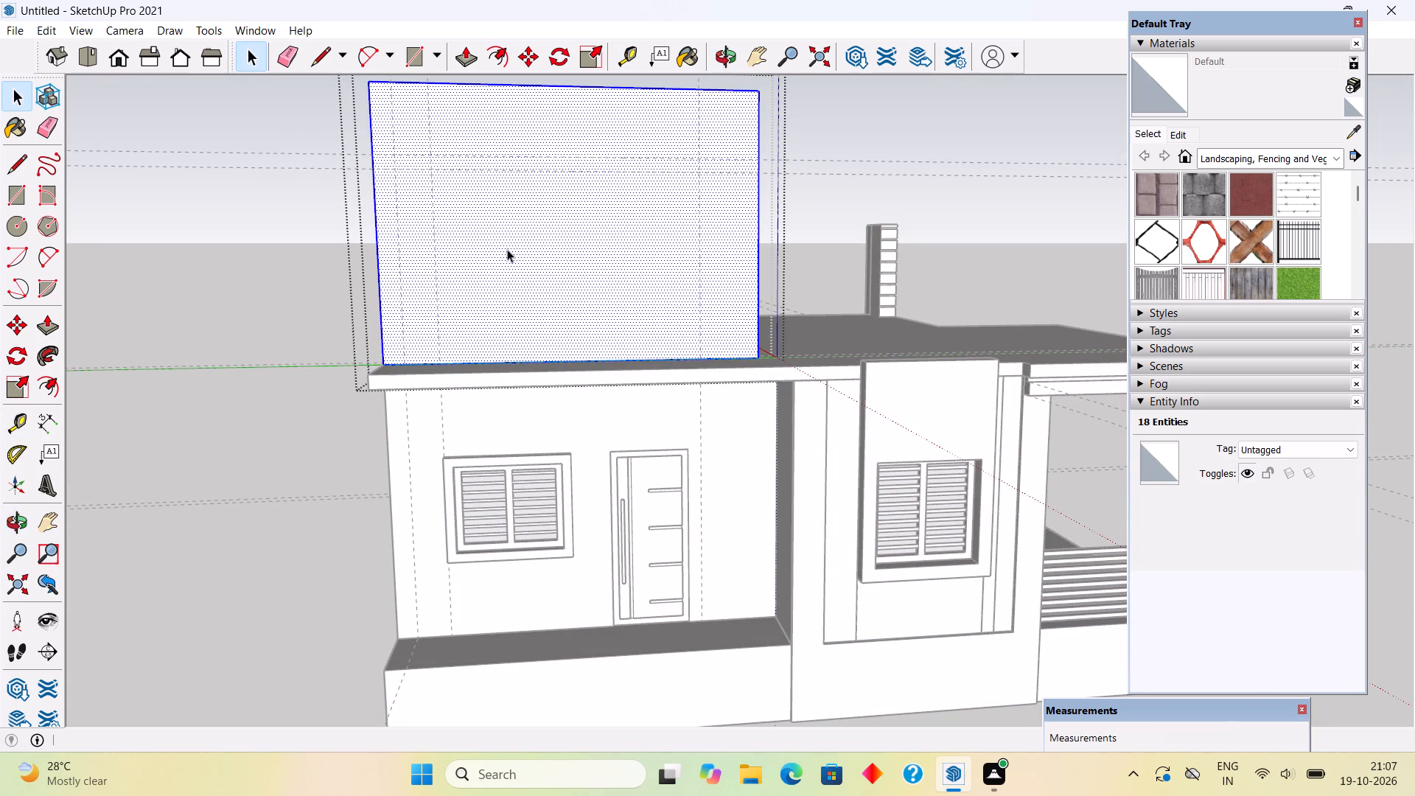
{"action": "key", "text": "r"}
{"action": "left_click", "coordinate": [433, 153]}
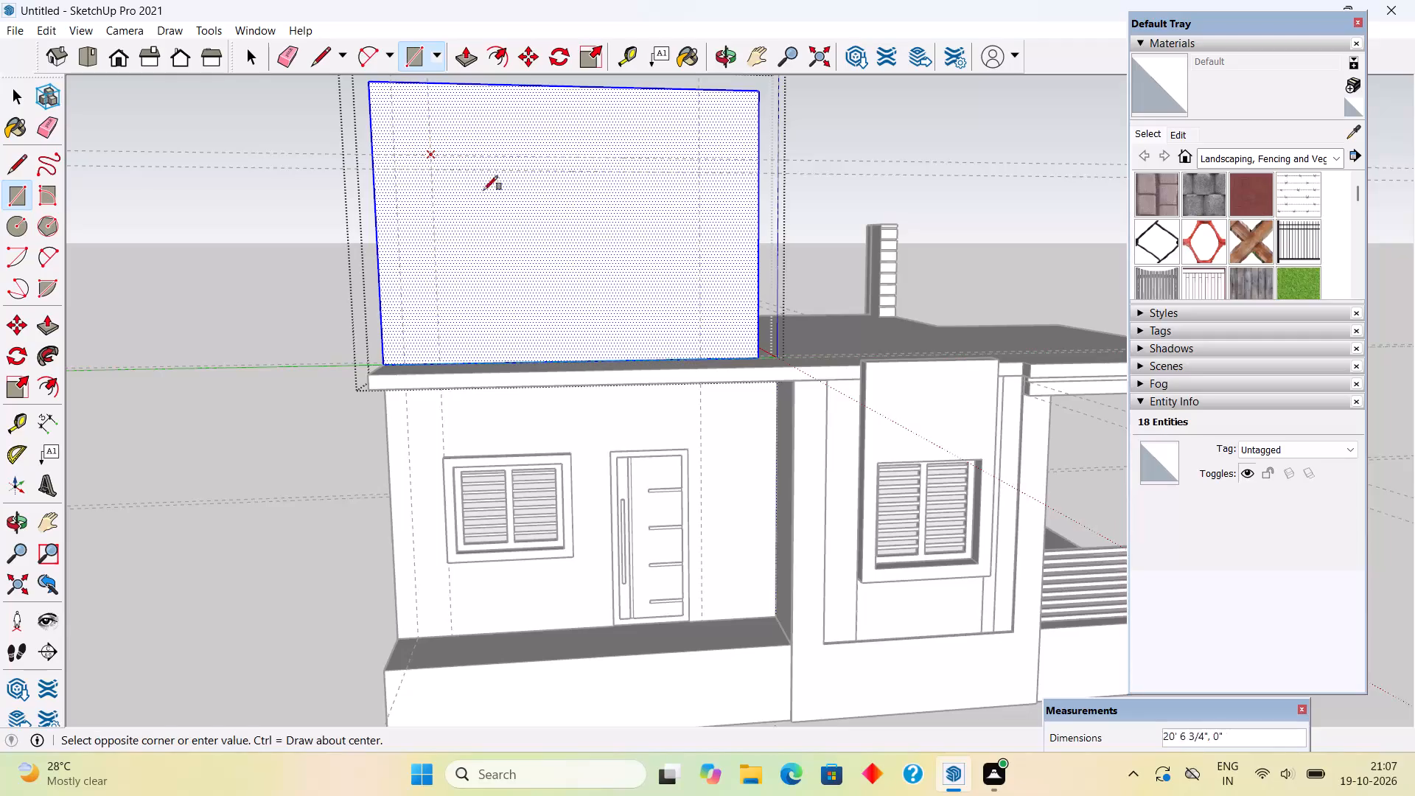
{"action": "left_click", "coordinate": [701, 363]}
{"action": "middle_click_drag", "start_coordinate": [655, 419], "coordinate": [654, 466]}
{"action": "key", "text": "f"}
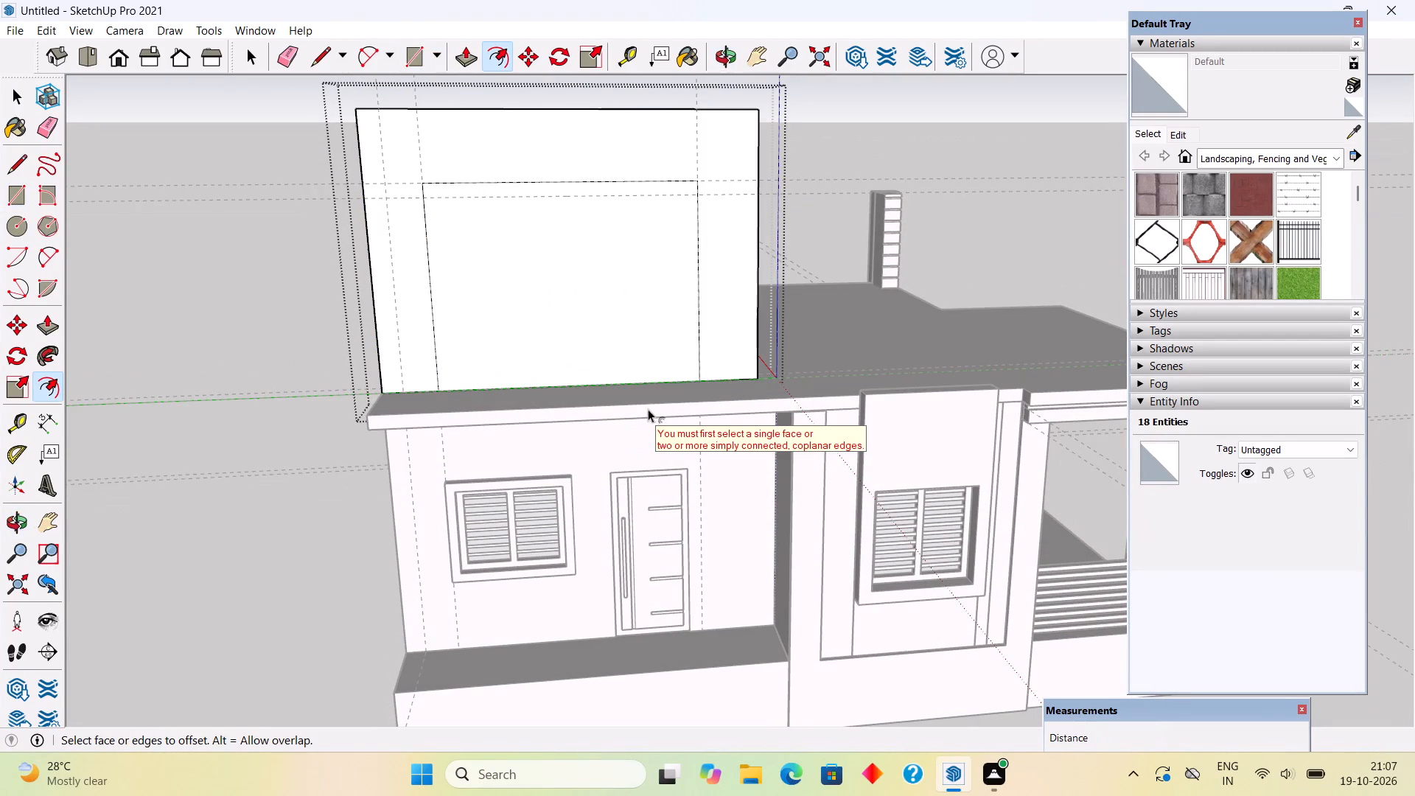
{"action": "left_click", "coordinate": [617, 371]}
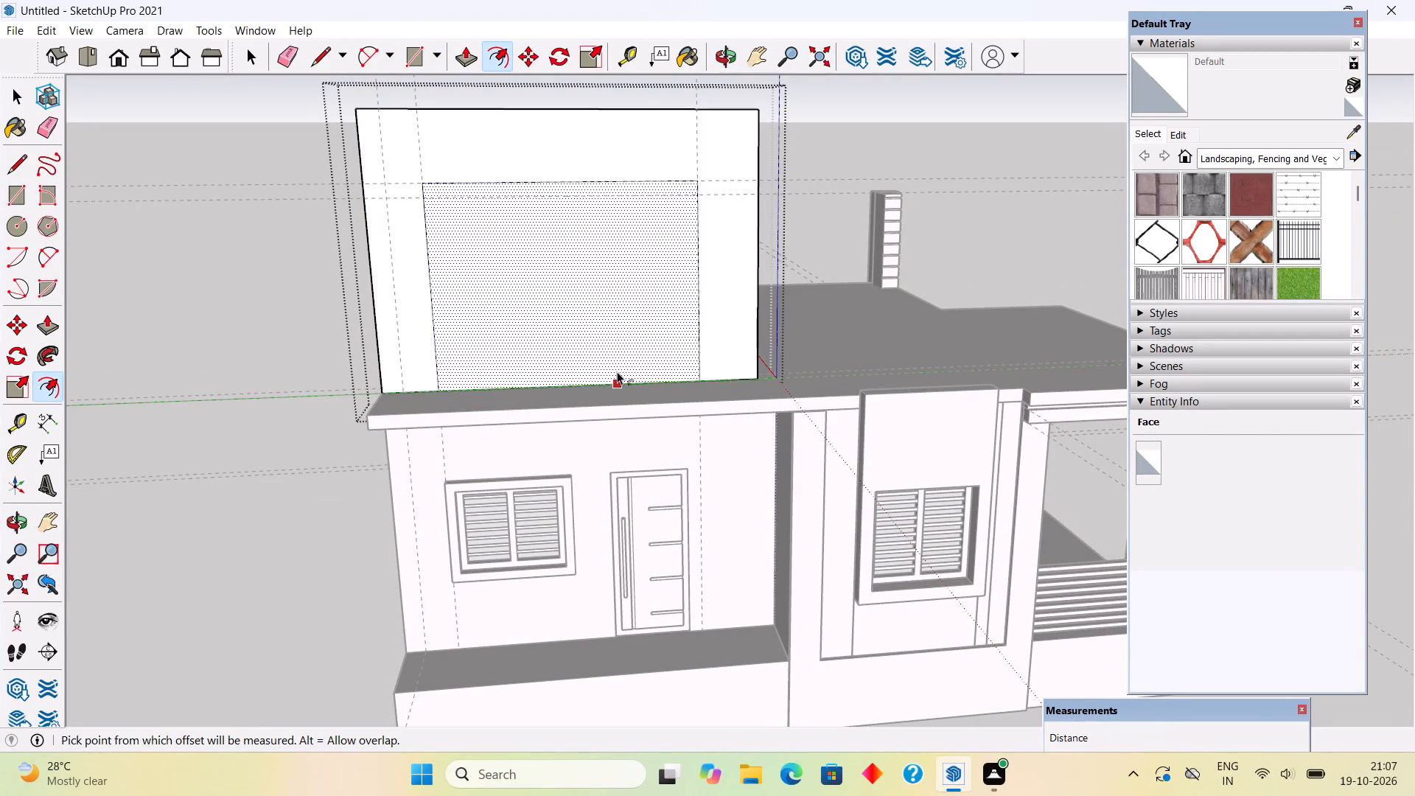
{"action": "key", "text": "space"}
Push the rectangle back through the roof wall's full 9" thickness to cut an opening, and leave the group.
{"action": "key", "text": "p"}
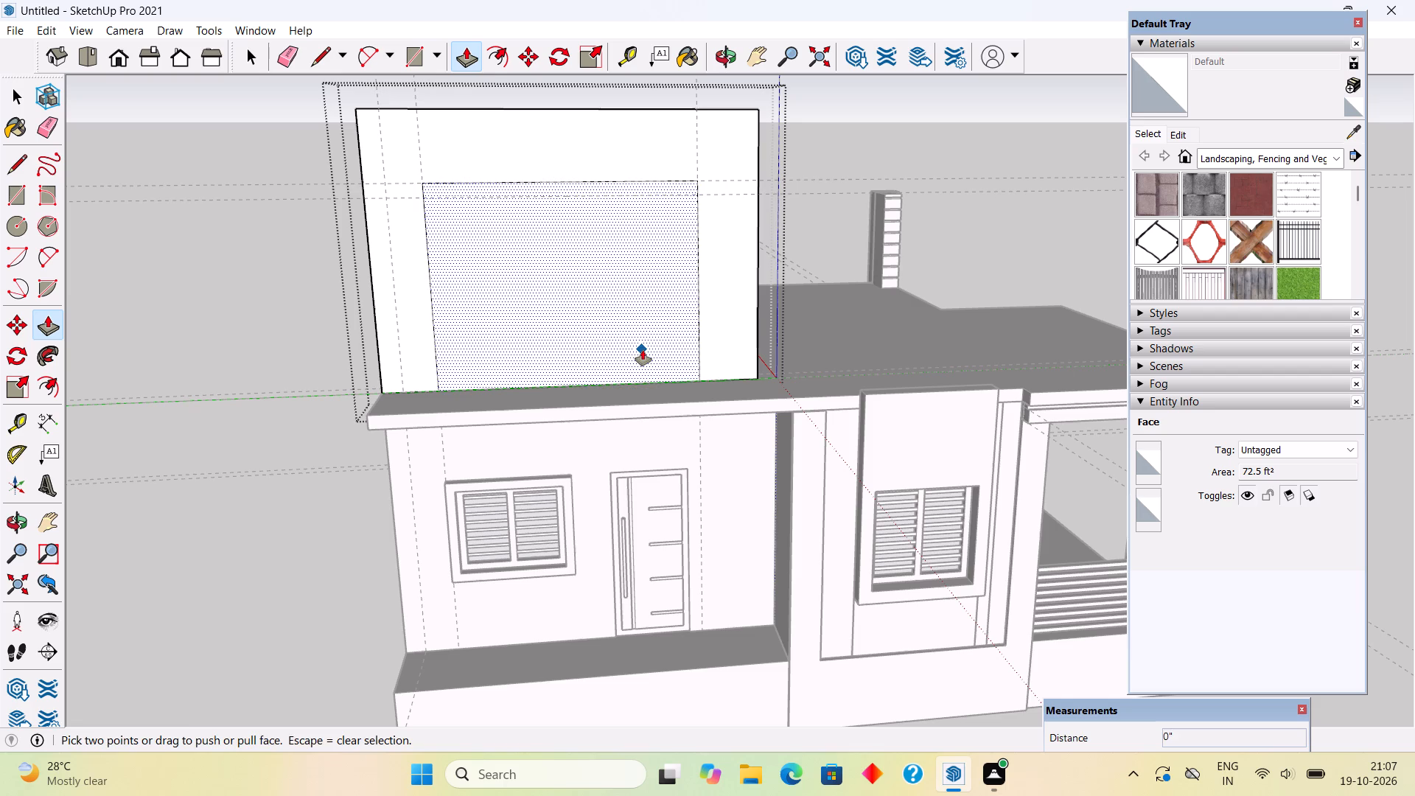
{"action": "left_click_drag", "start_coordinate": [643, 350], "coordinate": [578, 265]}
{"action": "key", "text": "space"}
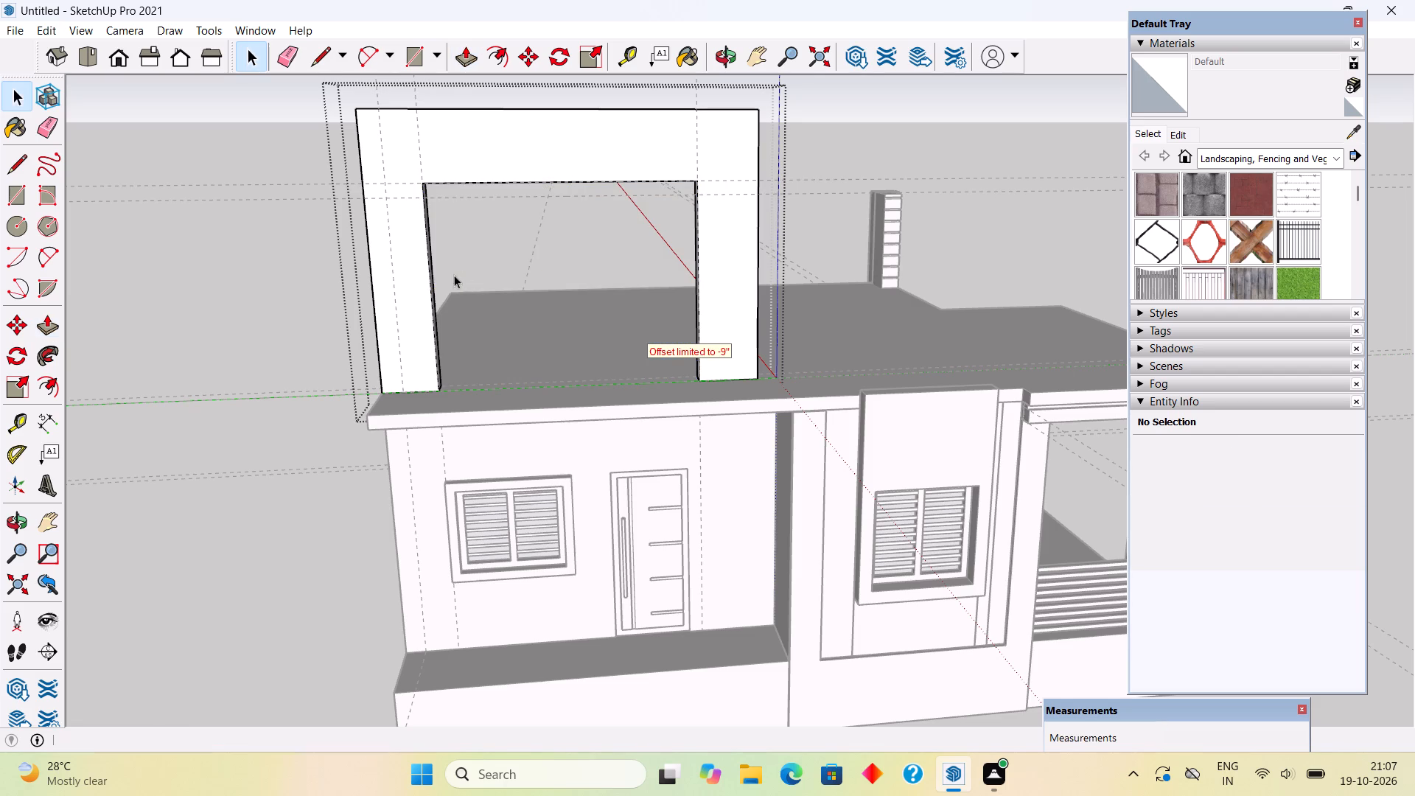
{"action": "left_click", "coordinate": [278, 279]}
Examine the roof wall's opening and the facade below it from several angles.
{"action": "middle_click_drag", "start_coordinate": [688, 270], "coordinate": [719, 198]}
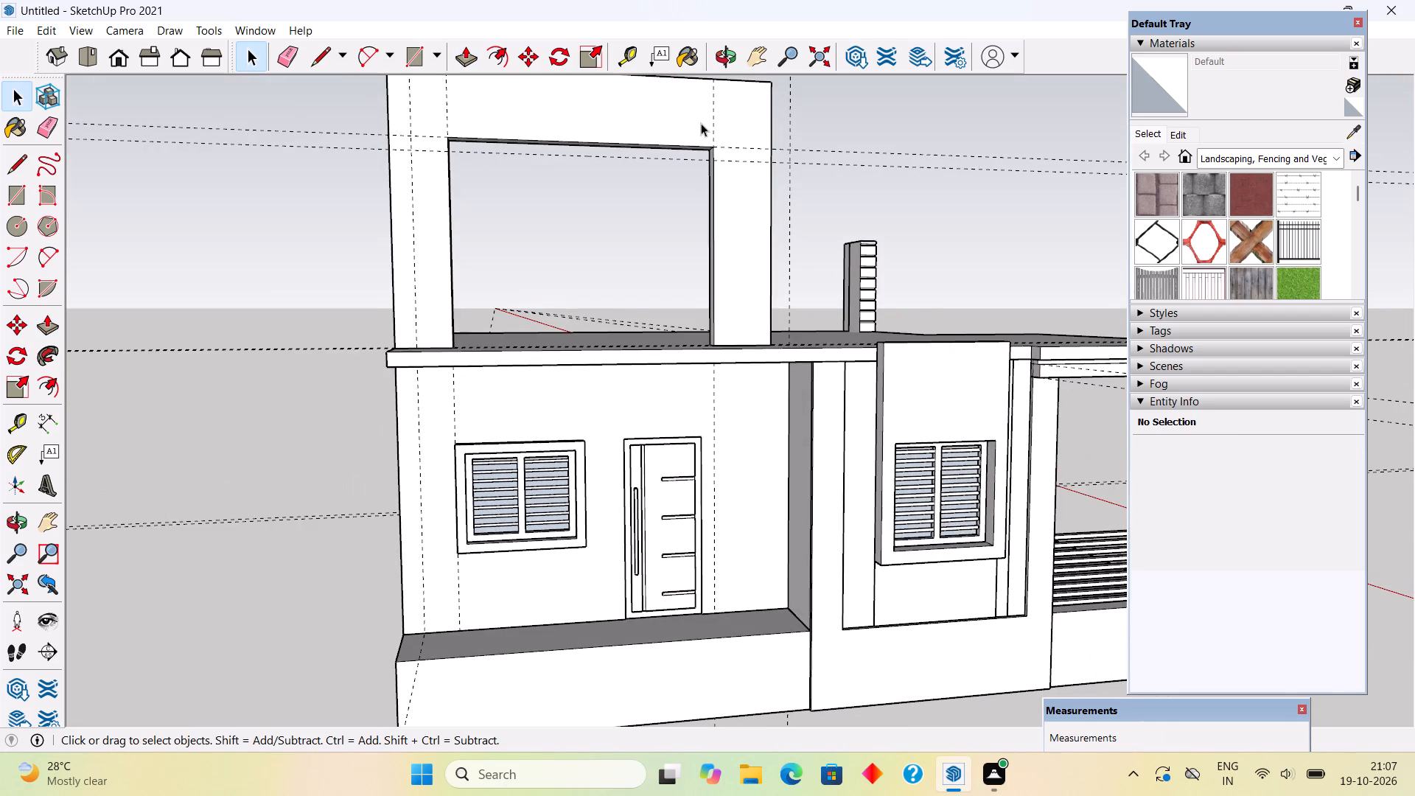
{"action": "scroll", "coordinate": [700, 122], "scroll_direction": "up", "scroll_amount": 3}
{"action": "scroll", "coordinate": [692, 186], "scroll_direction": "up", "scroll_amount": 1}
{"action": "middle_click_drag", "start_coordinate": [702, 225], "coordinate": [576, 228]}
{"action": "scroll", "coordinate": [576, 228], "scroll_direction": "down", "scroll_amount": 3}
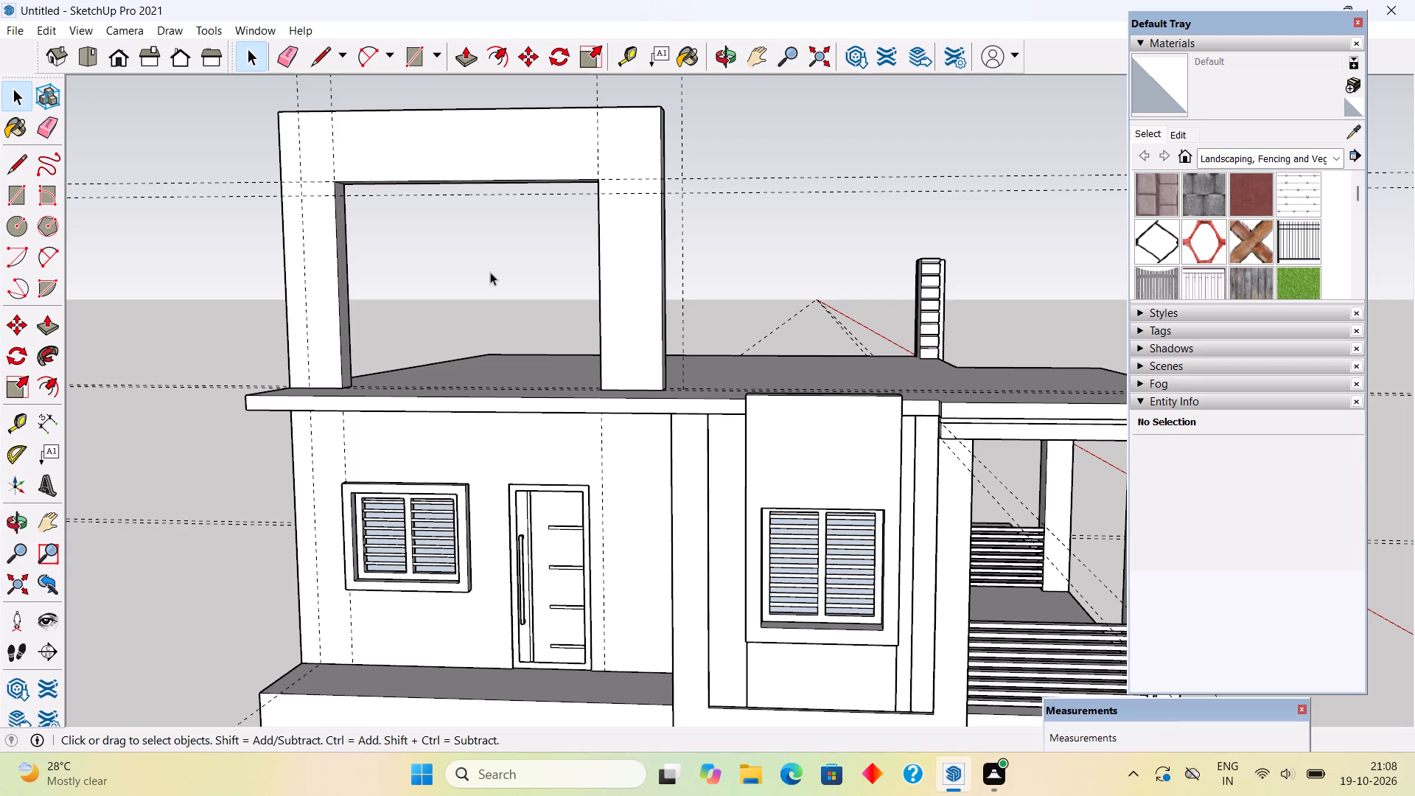
{"action": "middle_click_drag", "start_coordinate": [836, 385], "coordinate": [789, 449]}
{"action": "middle_click_drag", "start_coordinate": [789, 449], "coordinate": [959, 460]}
{"action": "middle_click_drag", "start_coordinate": [822, 494], "coordinate": [716, 422]}
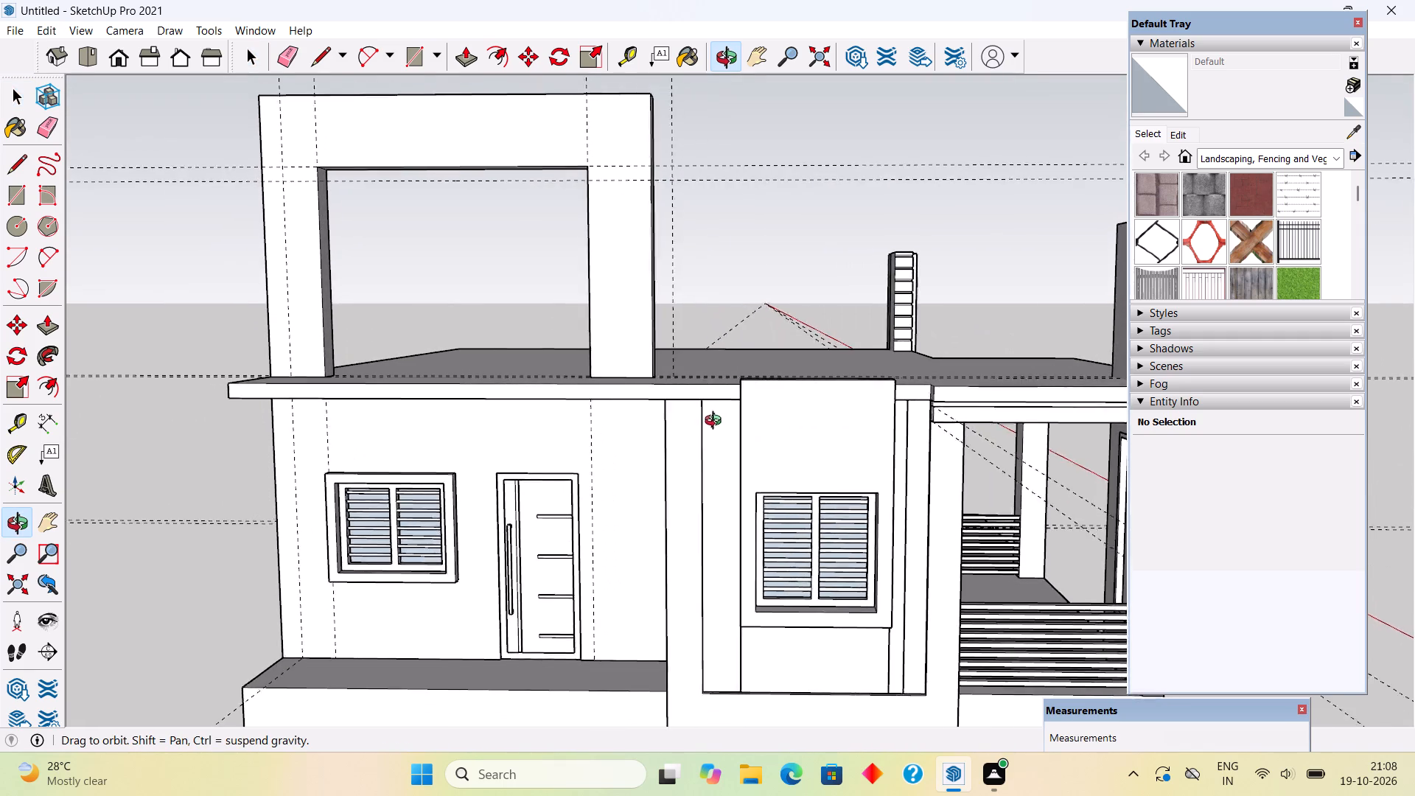
{"action": "middle_click_drag", "start_coordinate": [716, 422], "coordinate": [687, 444]}
{"action": "middle_click_drag", "start_coordinate": [677, 413], "coordinate": [525, 413]}
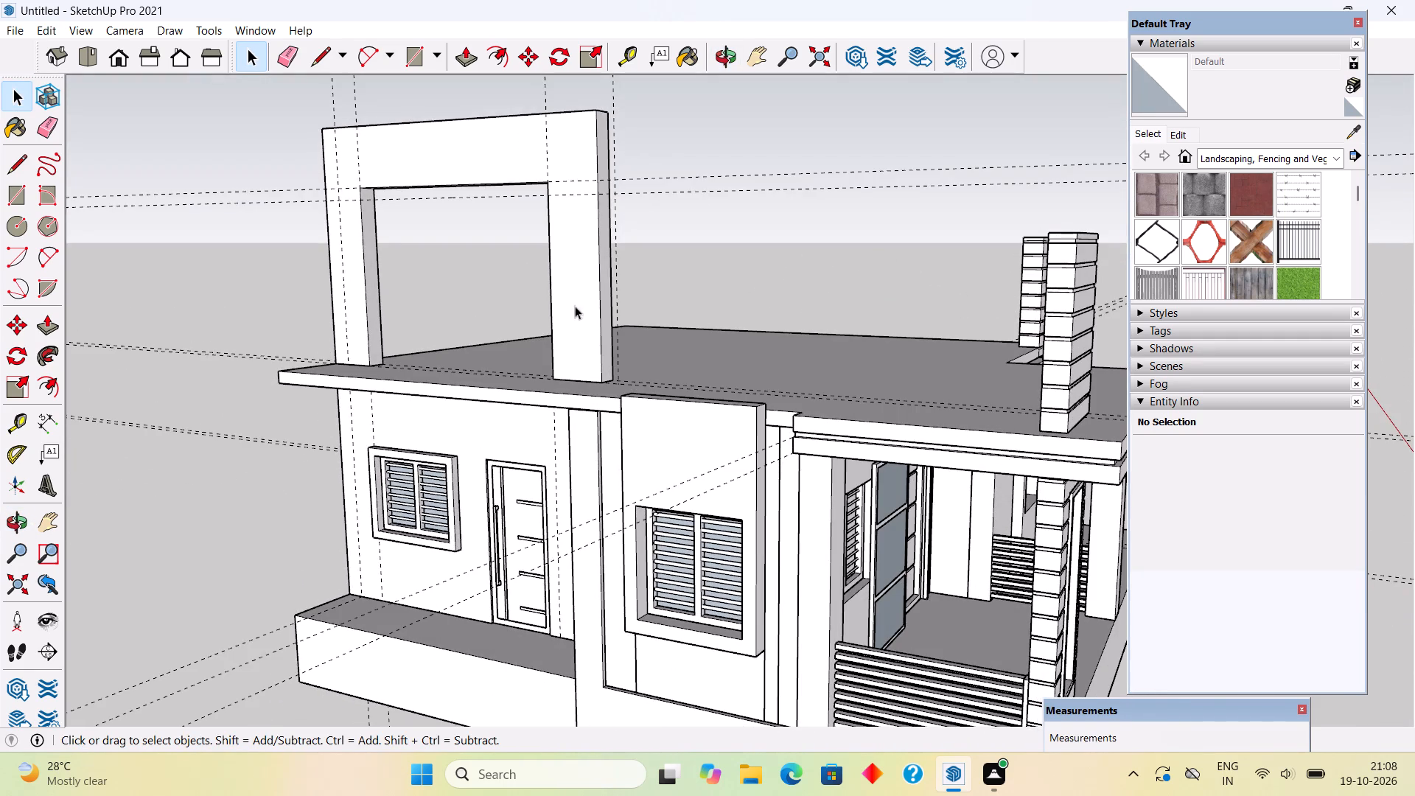
{"action": "scroll", "coordinate": [595, 262], "scroll_direction": "up", "scroll_amount": 5}
{"action": "scroll", "coordinate": [593, 259], "scroll_direction": "down", "scroll_amount": 4}
{"action": "middle_click_drag", "start_coordinate": [580, 265], "coordinate": [897, 296]}
{"action": "scroll", "coordinate": [905, 302], "scroll_direction": "down", "scroll_amount": 3}
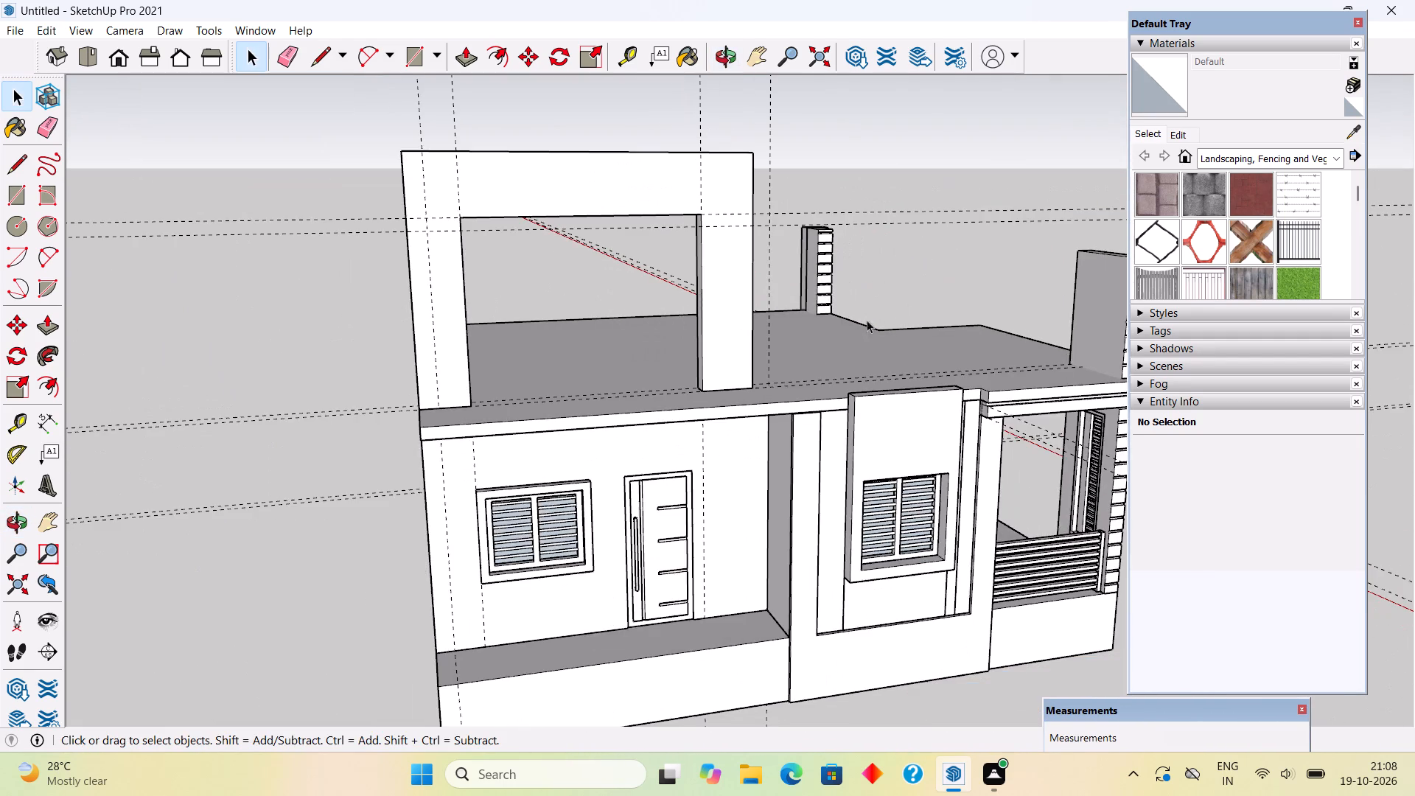
Draw a 7' 6" by 9' 8" rectangle filling the roof wall's opening, outside the wall group.
{"action": "scroll", "coordinate": [510, 232], "scroll_direction": "up", "scroll_amount": 4}
{"action": "key", "text": "r"}
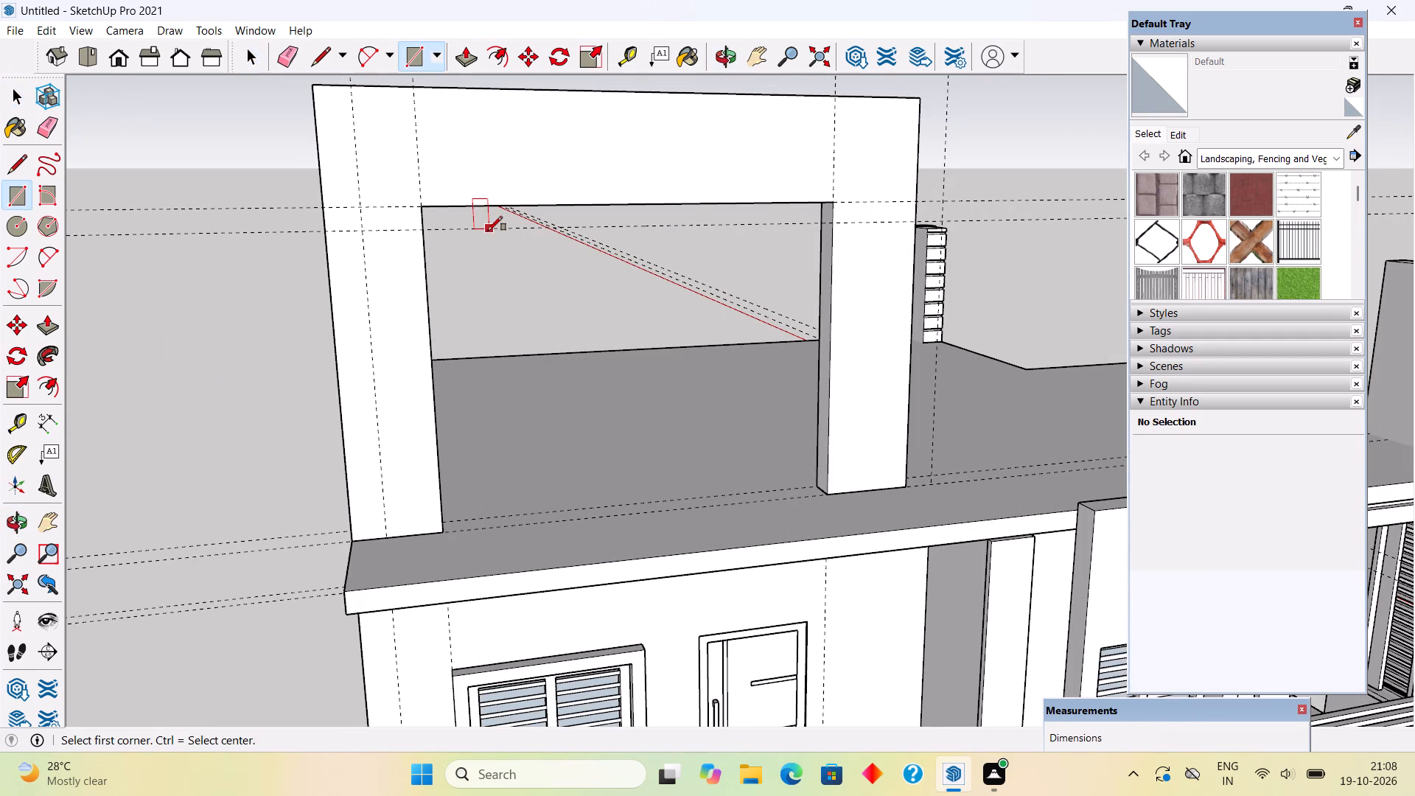
{"action": "left_click", "coordinate": [424, 209]}
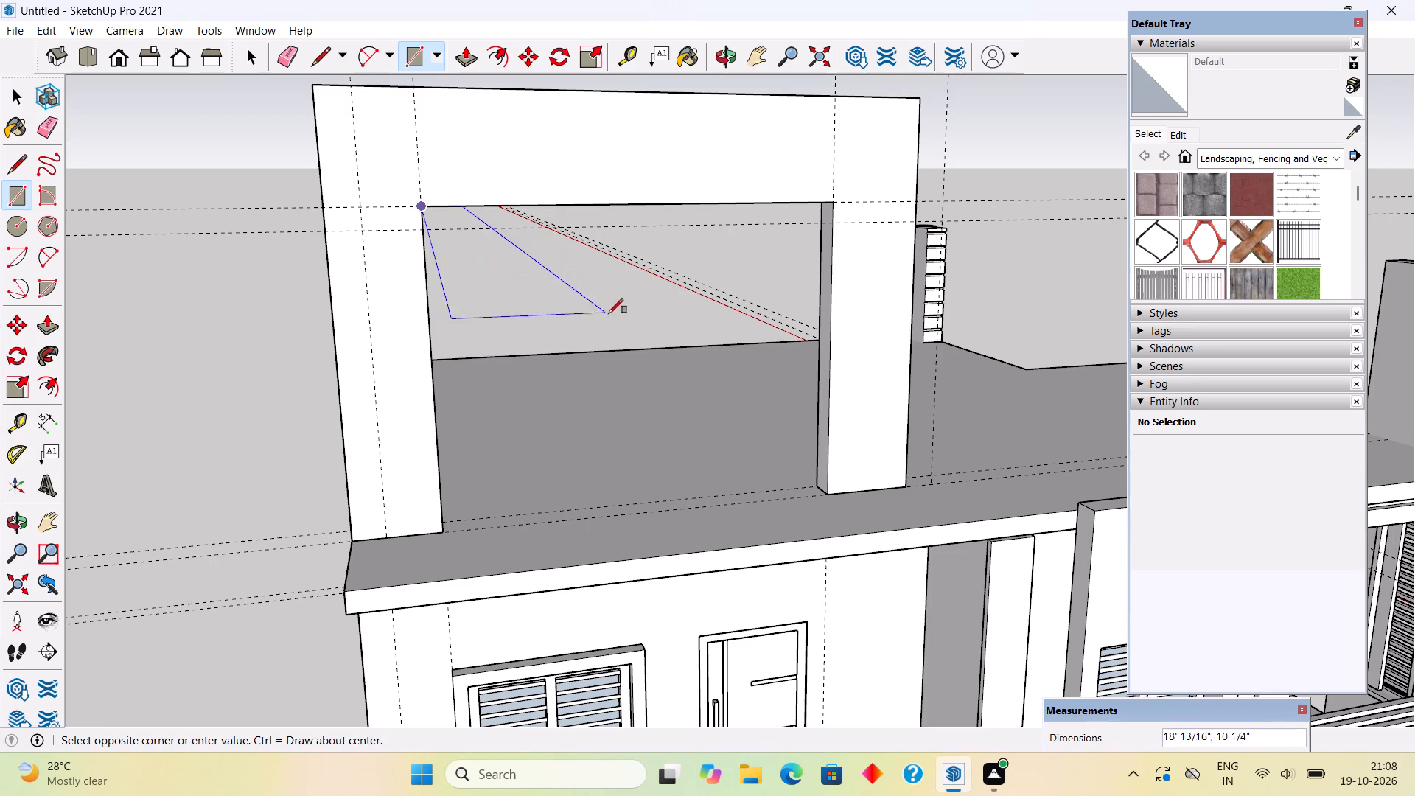
{"action": "left_click", "coordinate": [831, 487]}
Offset the outline of the rectangle in the opening 6" inward.
{"action": "key", "text": "f"}
{"action": "left_click", "coordinate": [784, 481]}
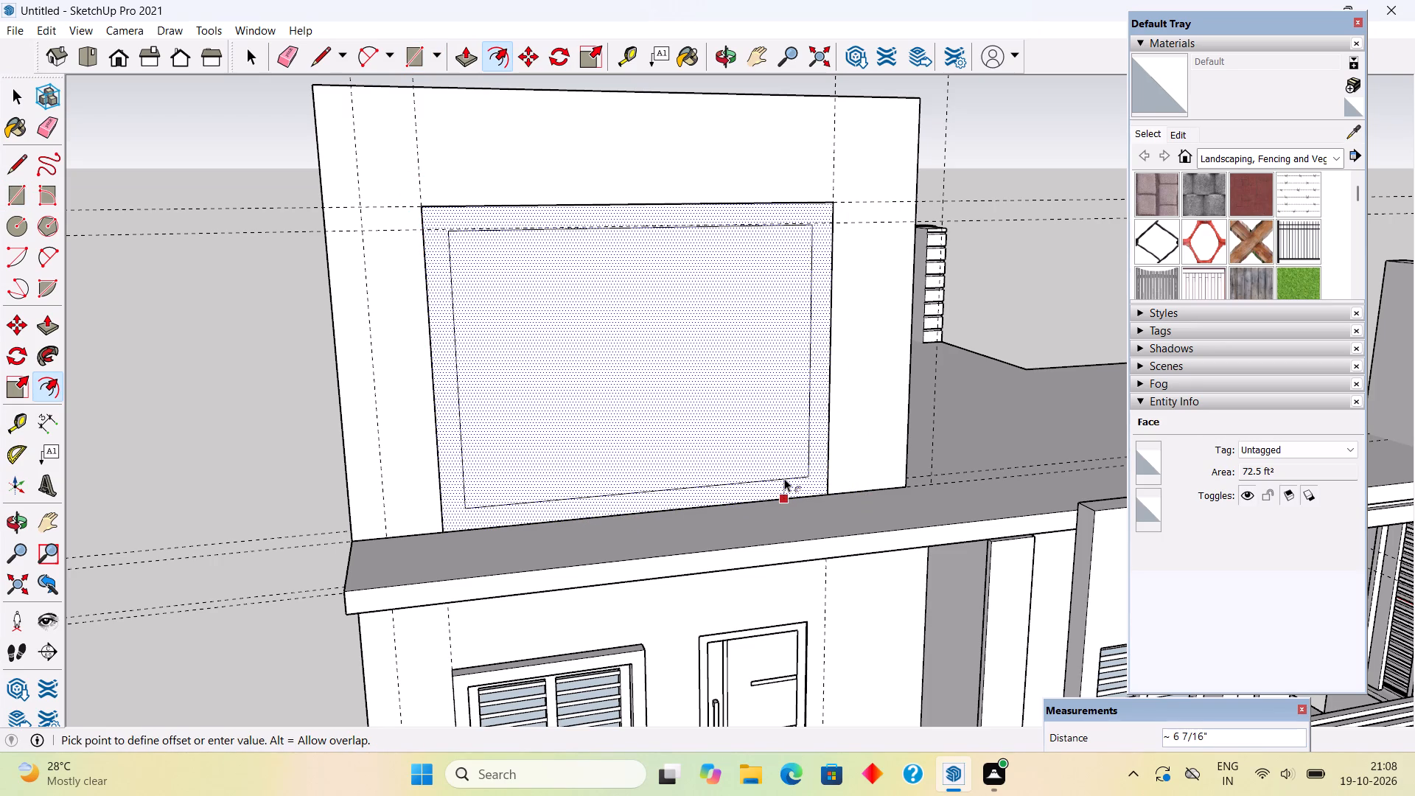
{"action": "type", "text": "6\""}
{"action": "key", "text": "Return"}
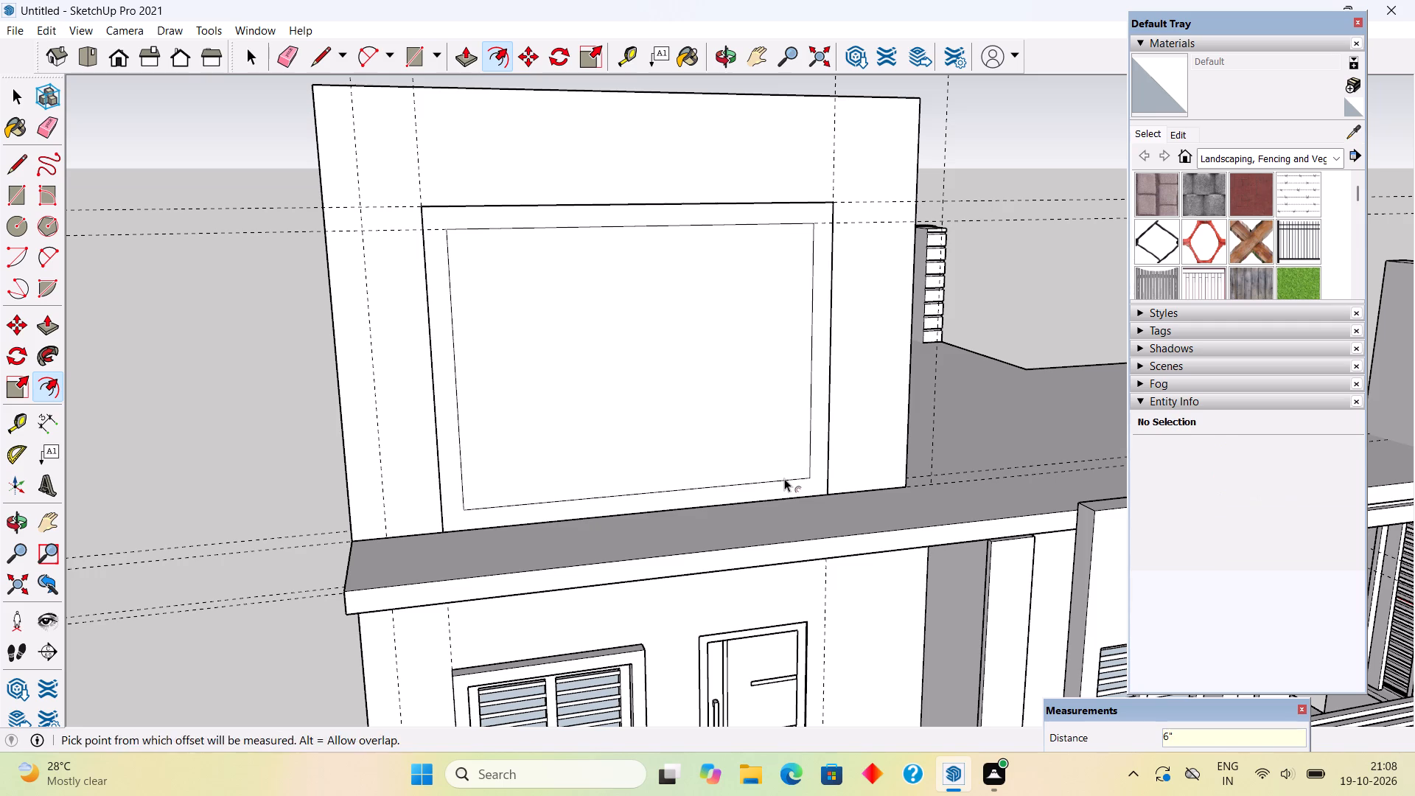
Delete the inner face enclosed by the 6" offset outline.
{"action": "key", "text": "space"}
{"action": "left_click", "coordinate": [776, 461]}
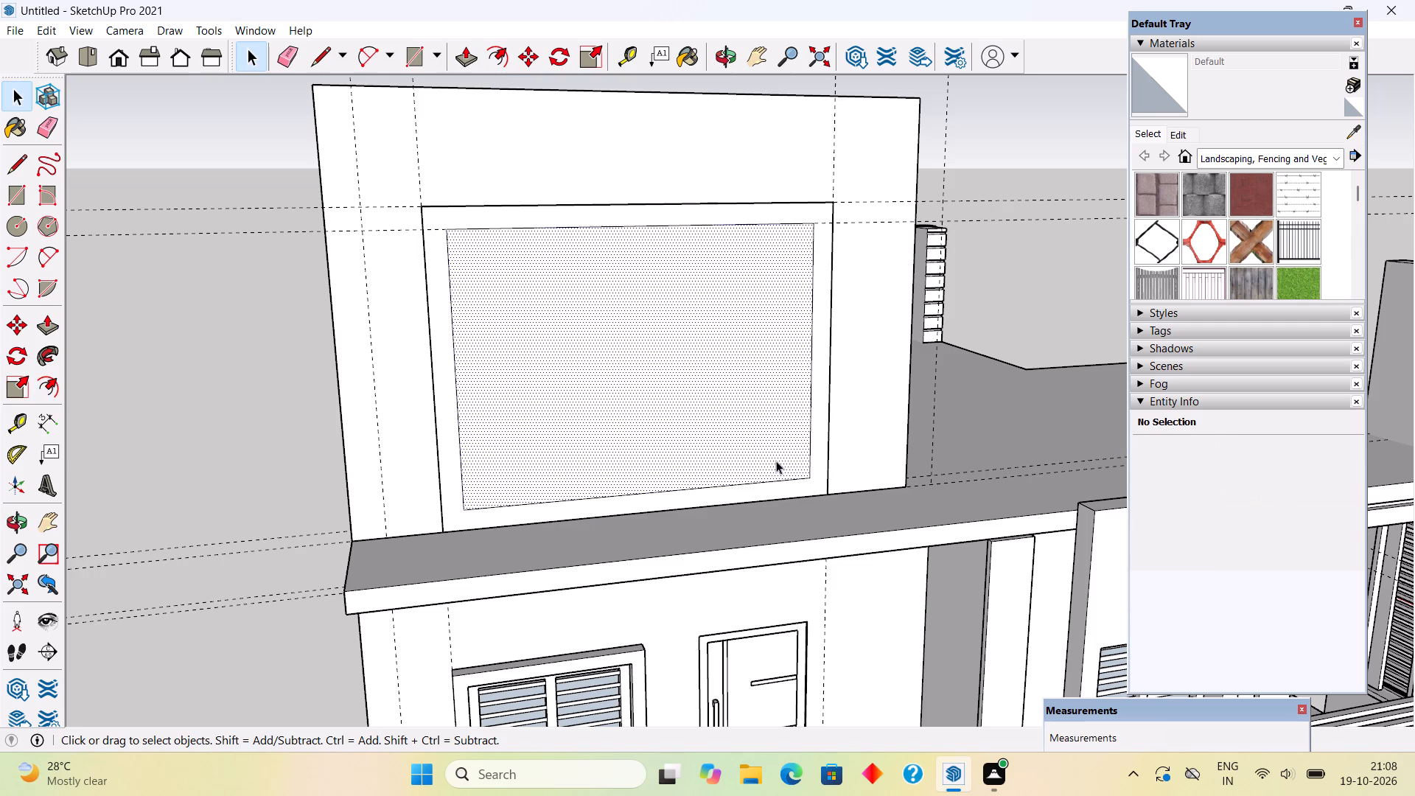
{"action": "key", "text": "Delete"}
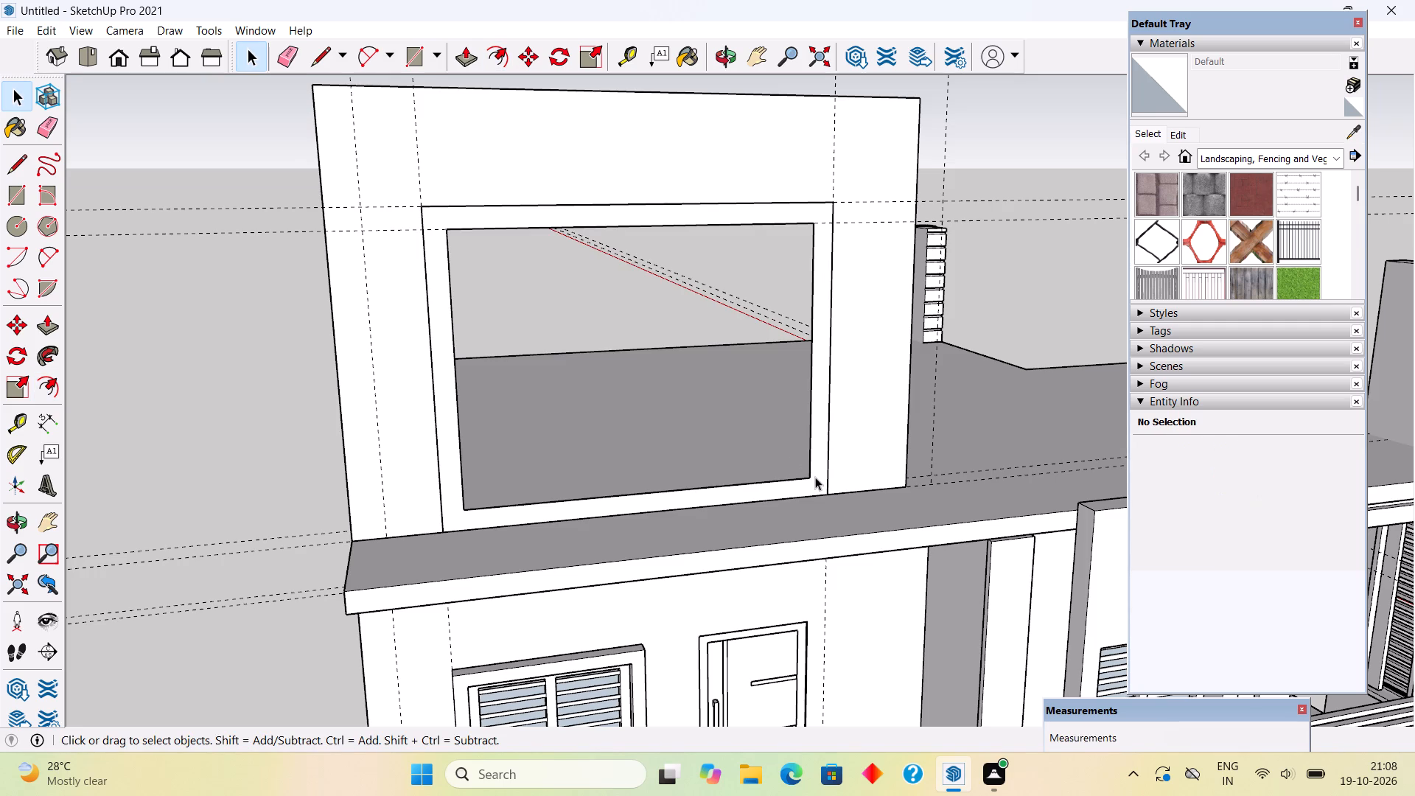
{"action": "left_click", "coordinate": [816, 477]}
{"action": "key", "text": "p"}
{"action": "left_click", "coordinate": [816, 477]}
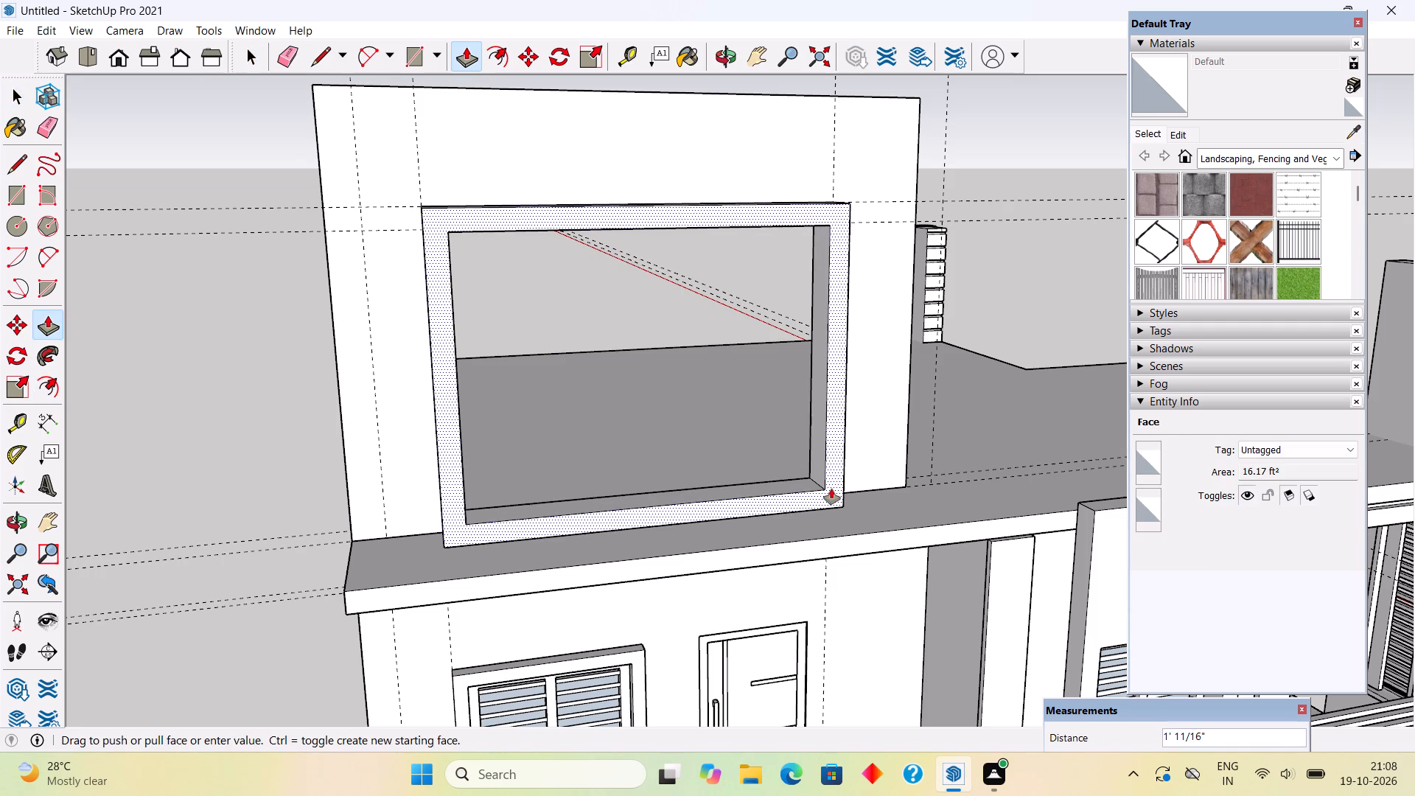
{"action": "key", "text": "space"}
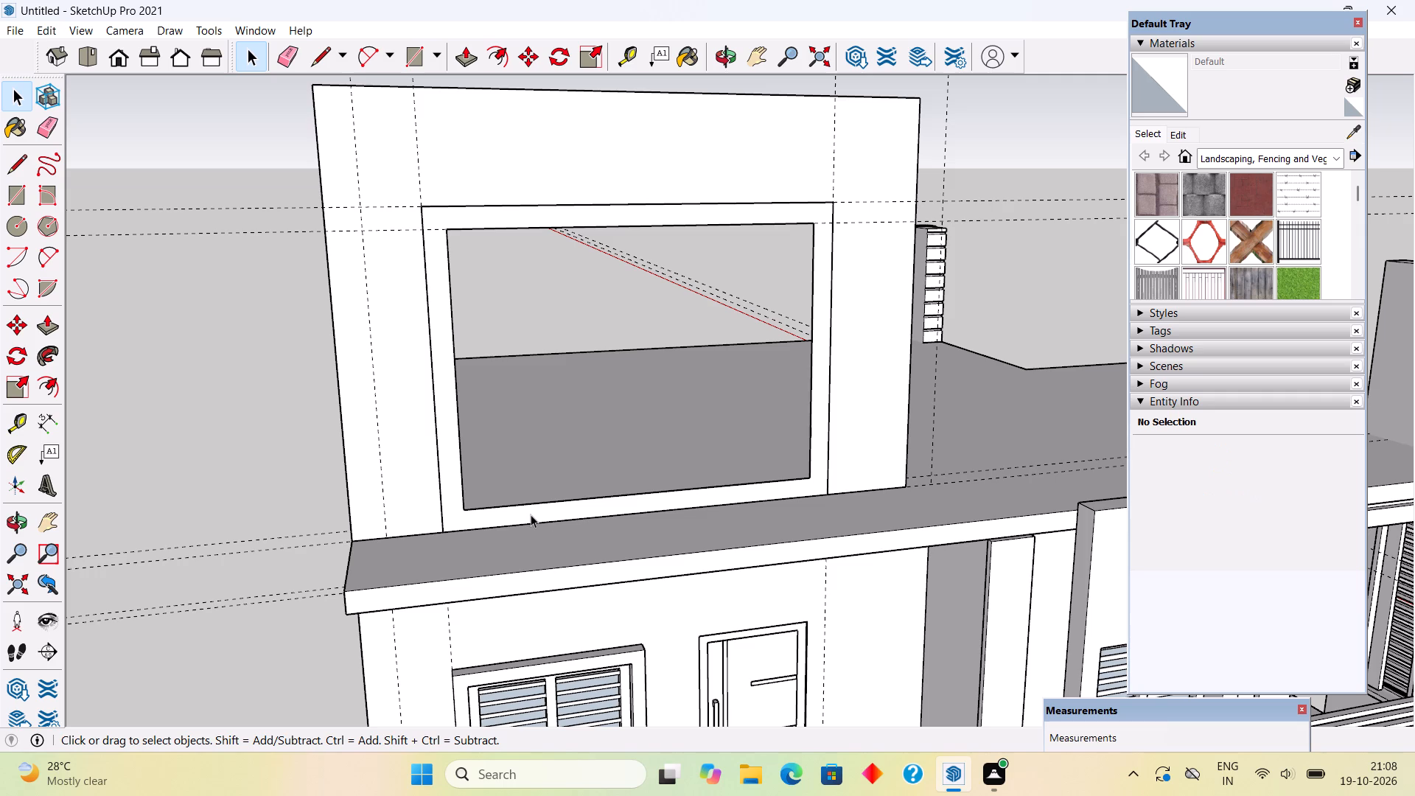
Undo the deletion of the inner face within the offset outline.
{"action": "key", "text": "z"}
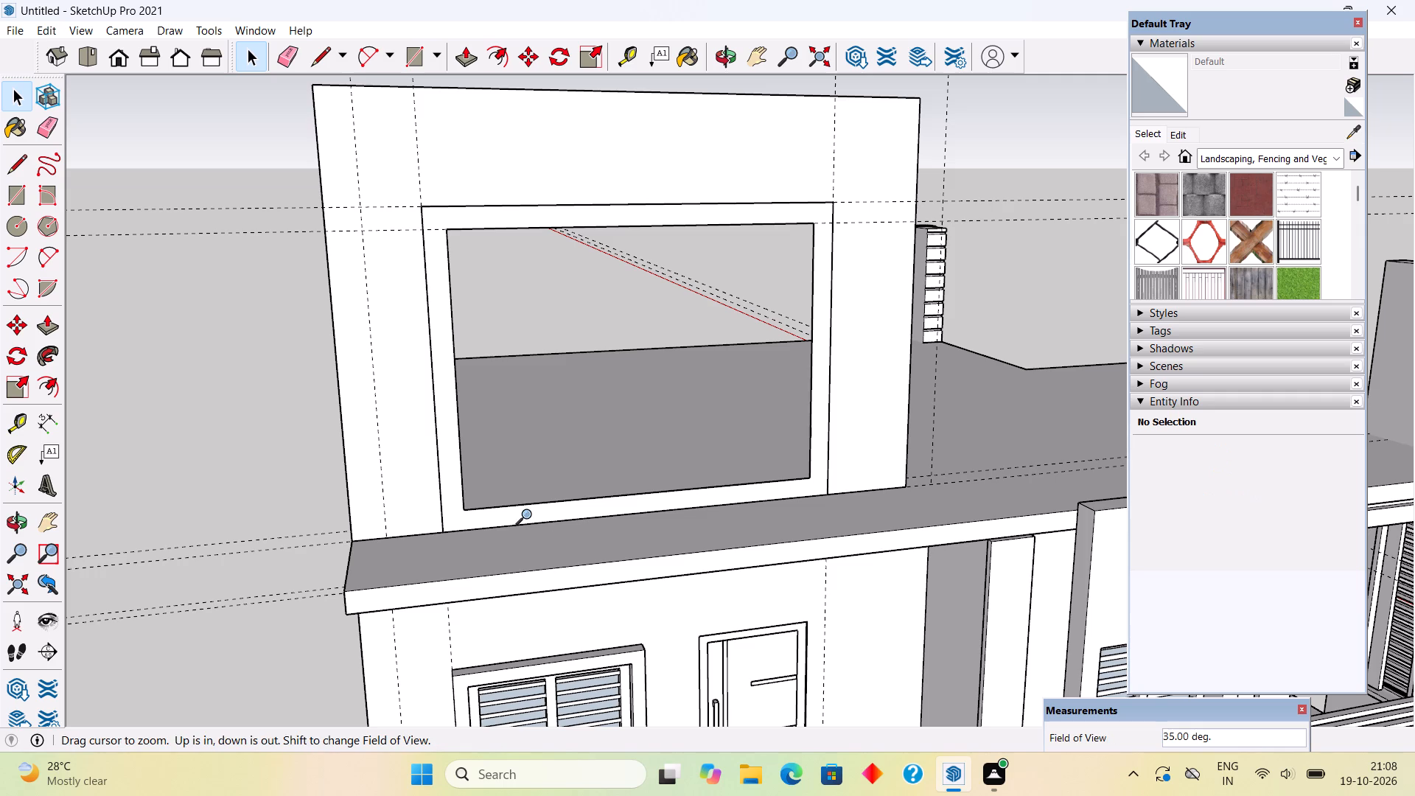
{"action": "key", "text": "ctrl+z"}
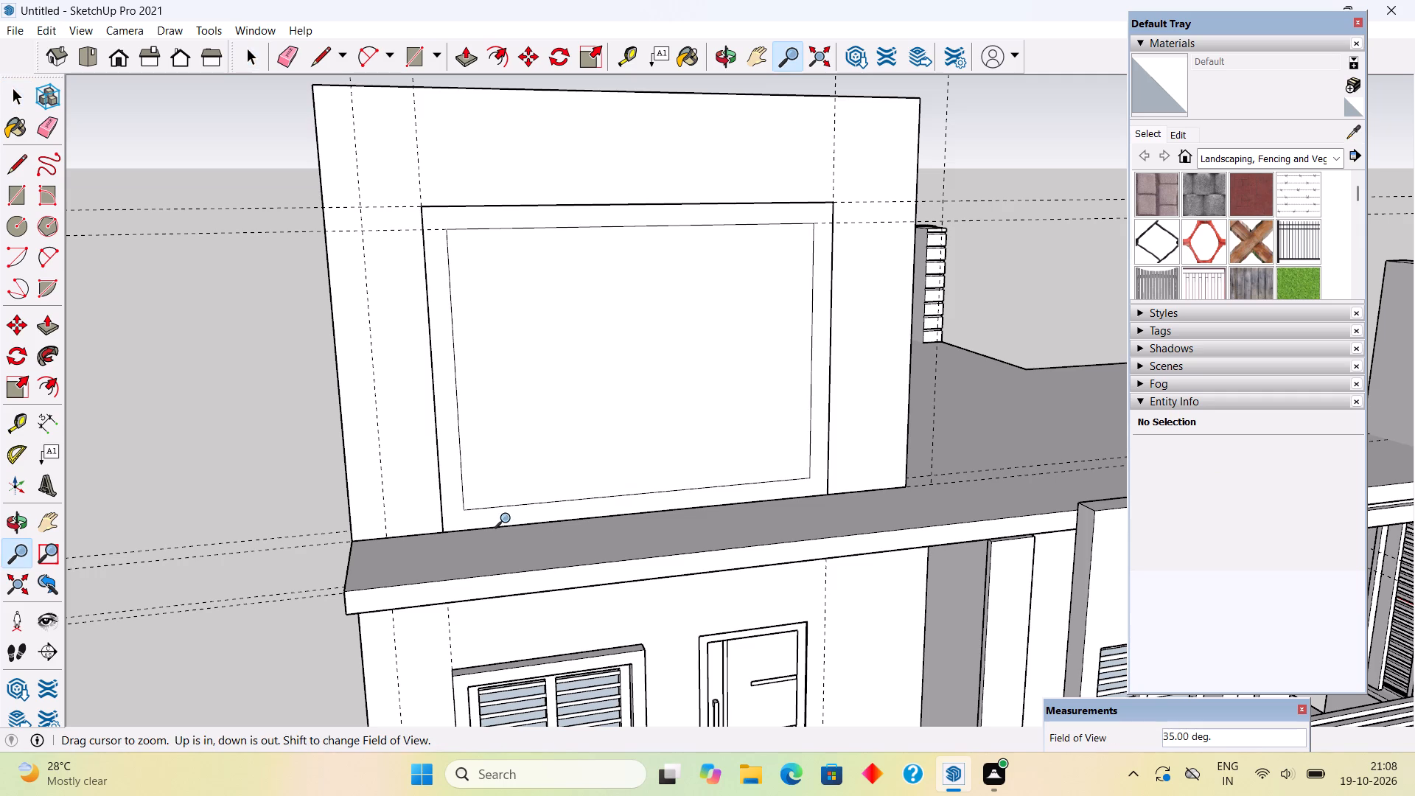
Draw two 6" vertical lines from the offset outline's lower corners down to the opening's bottom edge.
{"action": "key", "text": "l"}
{"action": "left_click", "coordinate": [461, 512]}
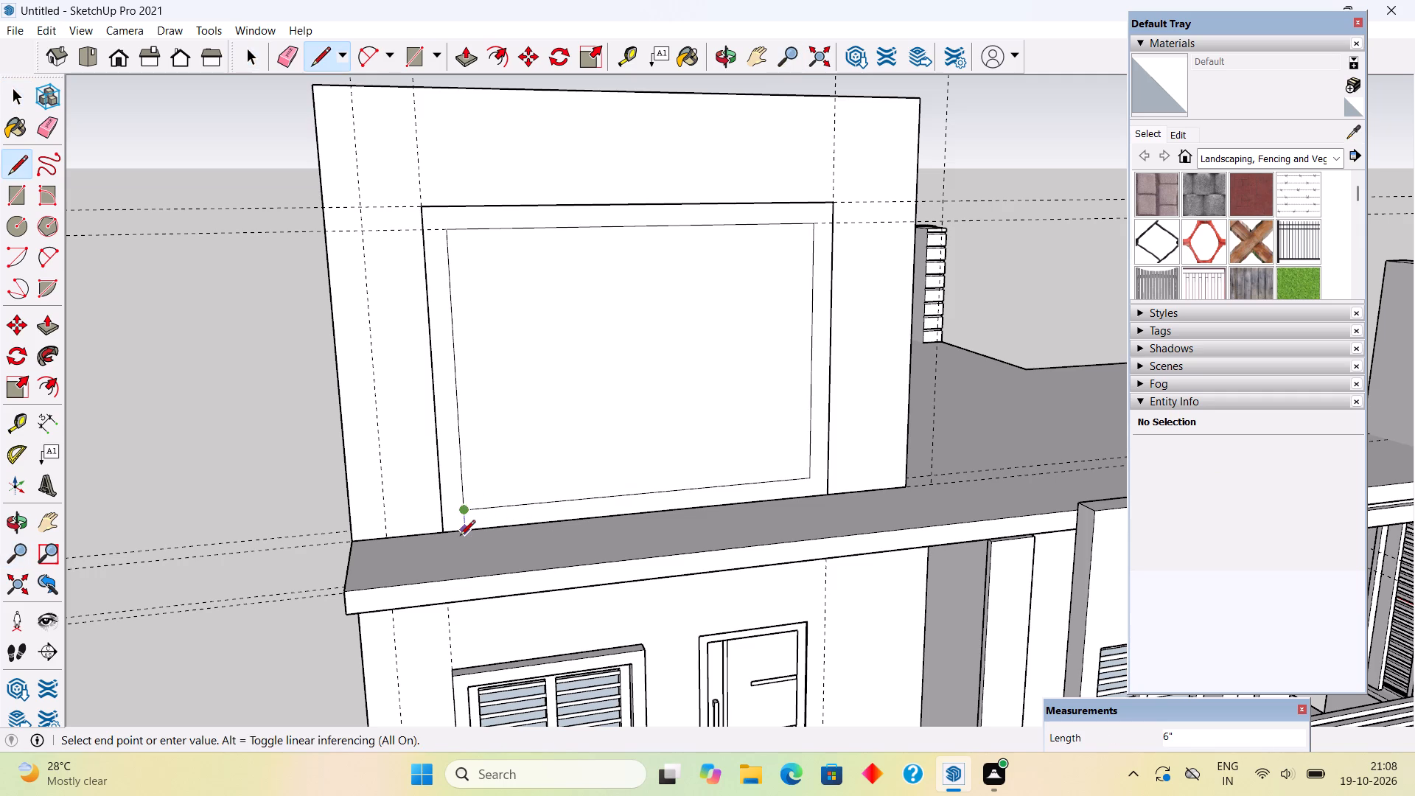
{"action": "left_click", "coordinate": [460, 537]}
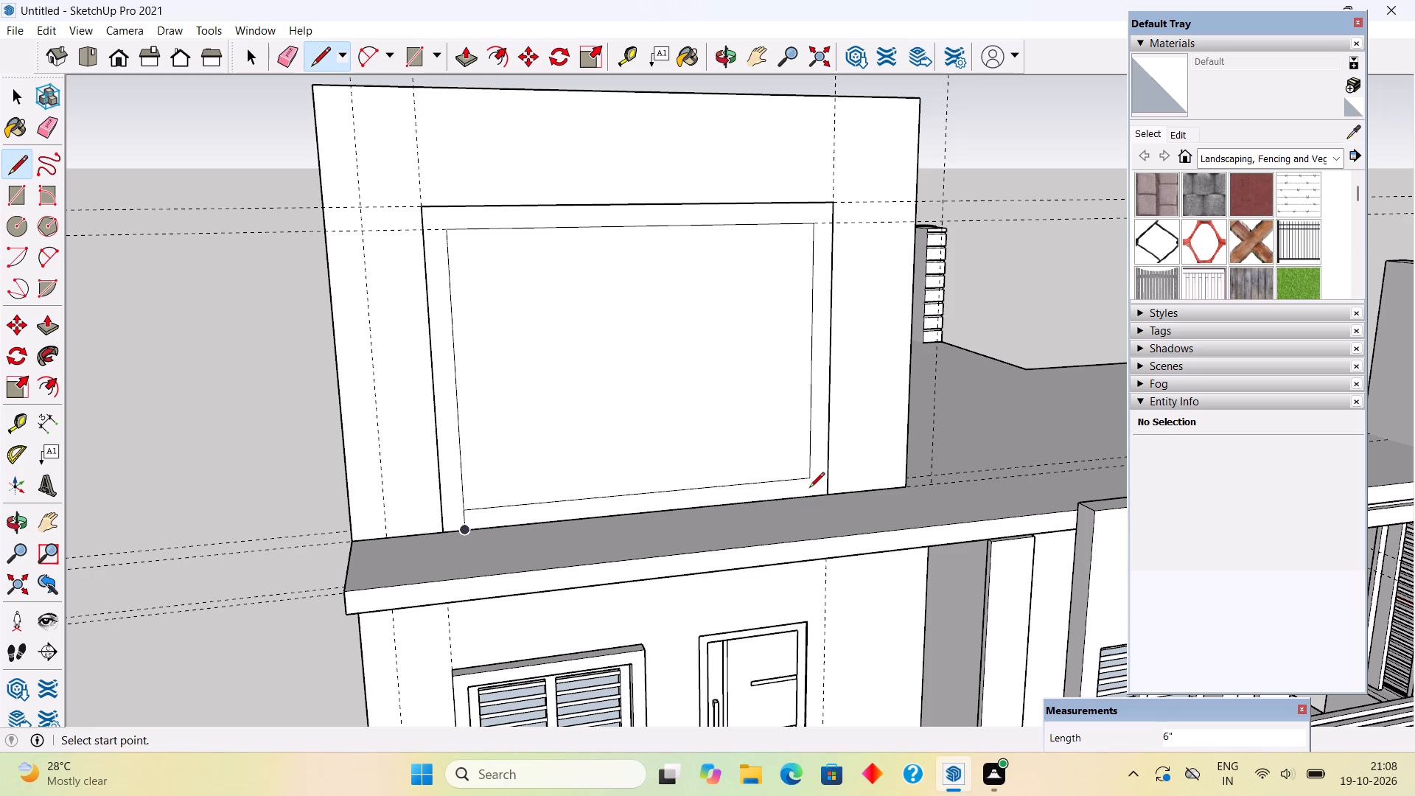
{"action": "left_click", "coordinate": [810, 478]}
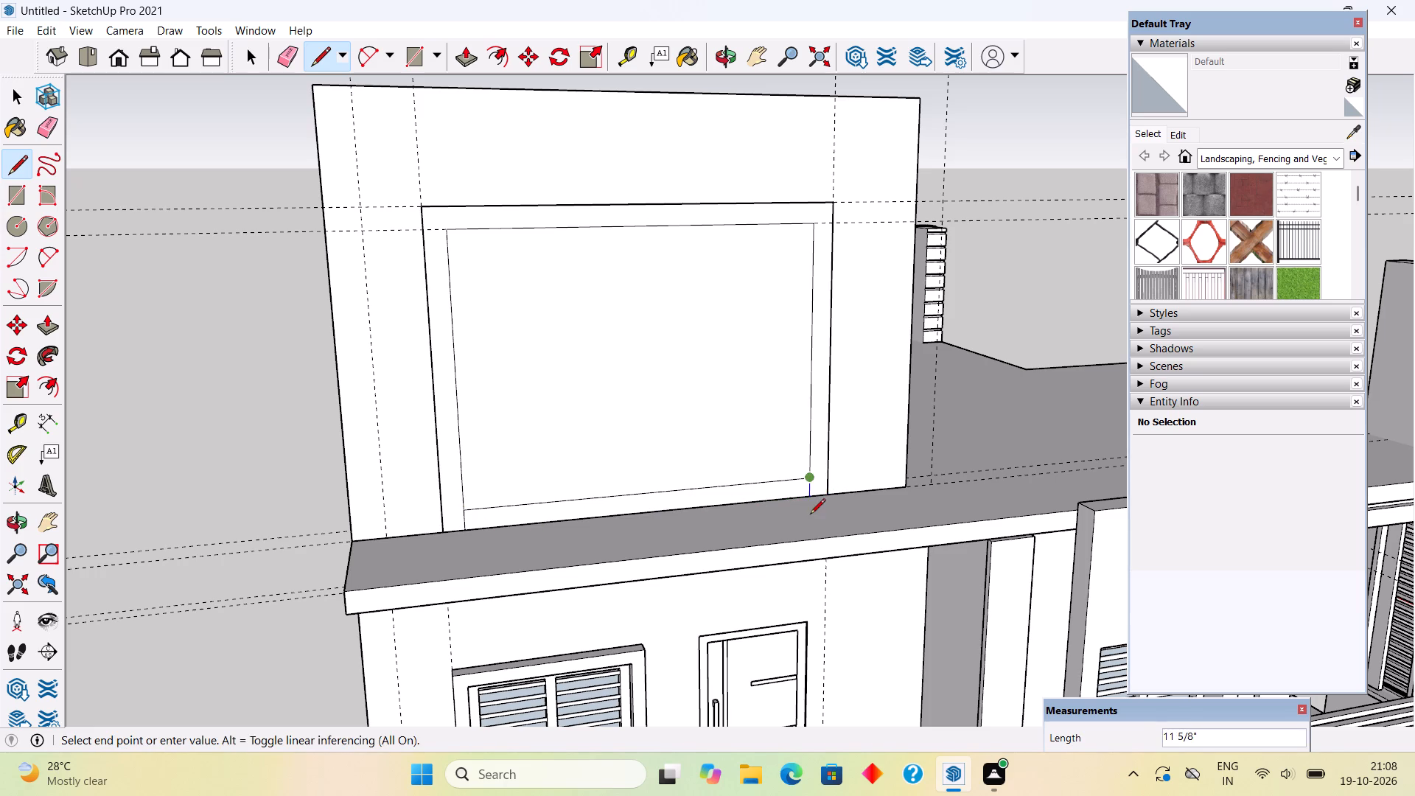
{"action": "scroll", "coordinate": [809, 495], "scroll_direction": "up", "scroll_amount": 11}
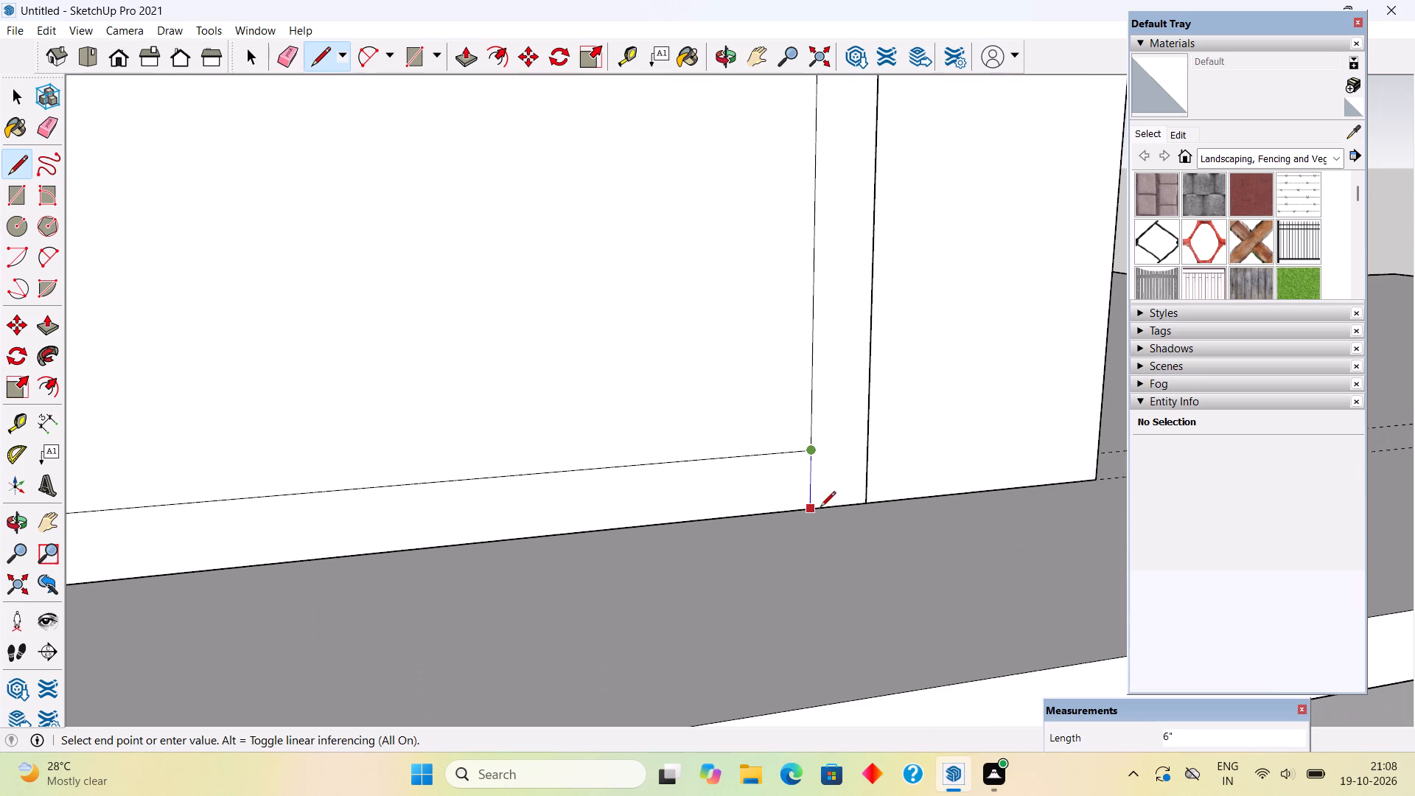
{"action": "left_click", "coordinate": [820, 508]}
{"action": "key", "text": "space"}
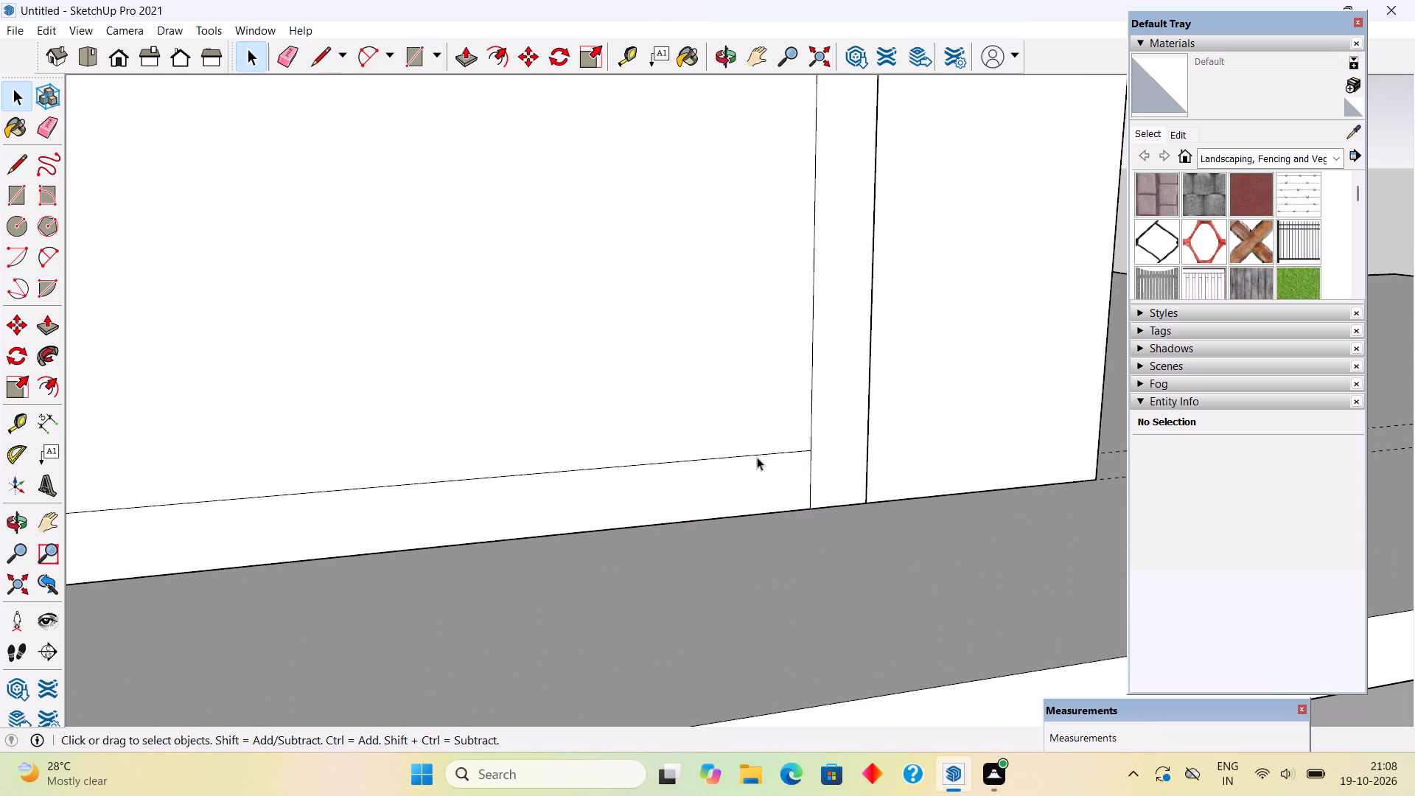
Delete the offset outline's lower edge, the inner face and the bottom edge between the verticals, leaving a three-sided frame.
{"action": "left_click", "coordinate": [765, 450]}
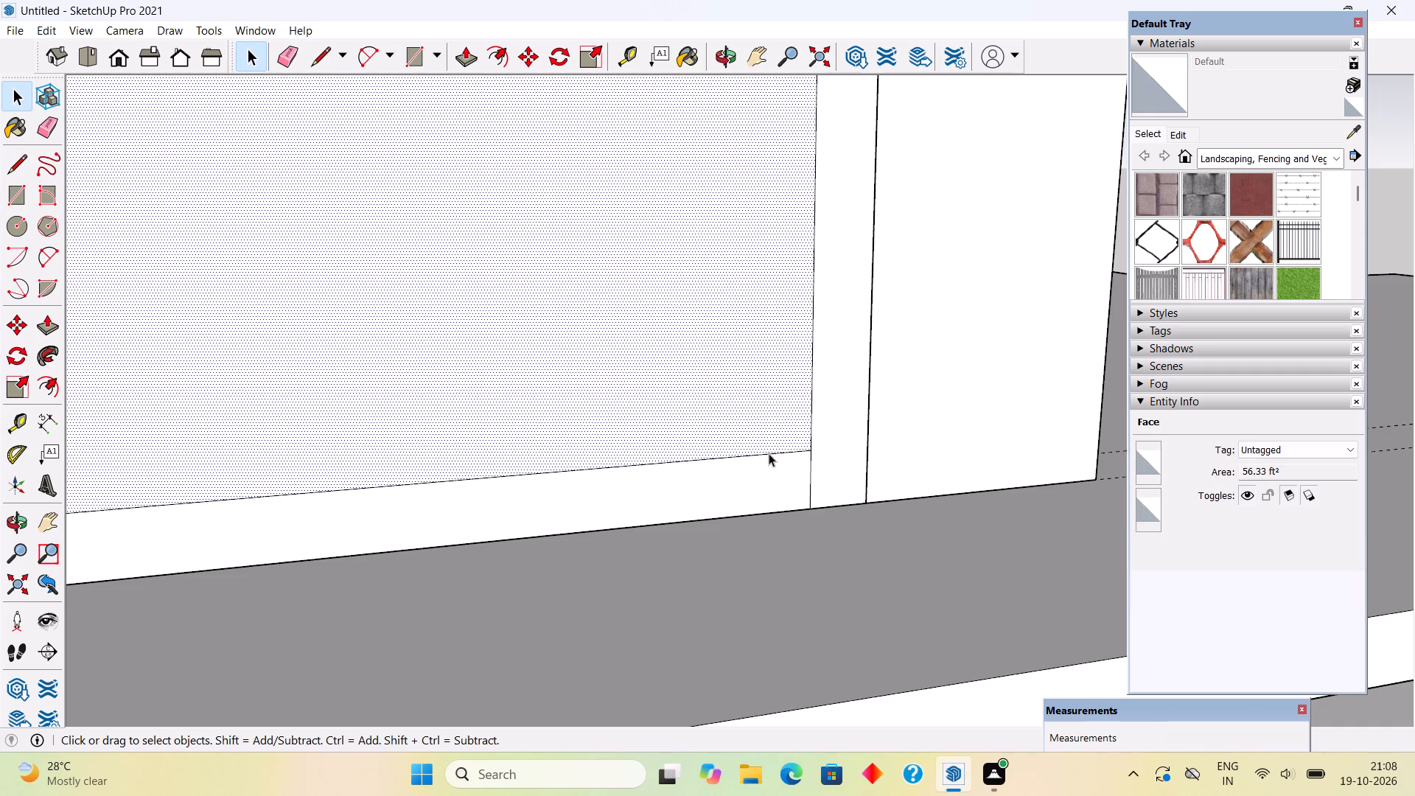
{"action": "left_click", "coordinate": [768, 453]}
{"action": "key", "text": "Delete"}
{"action": "left_click", "coordinate": [770, 460]}
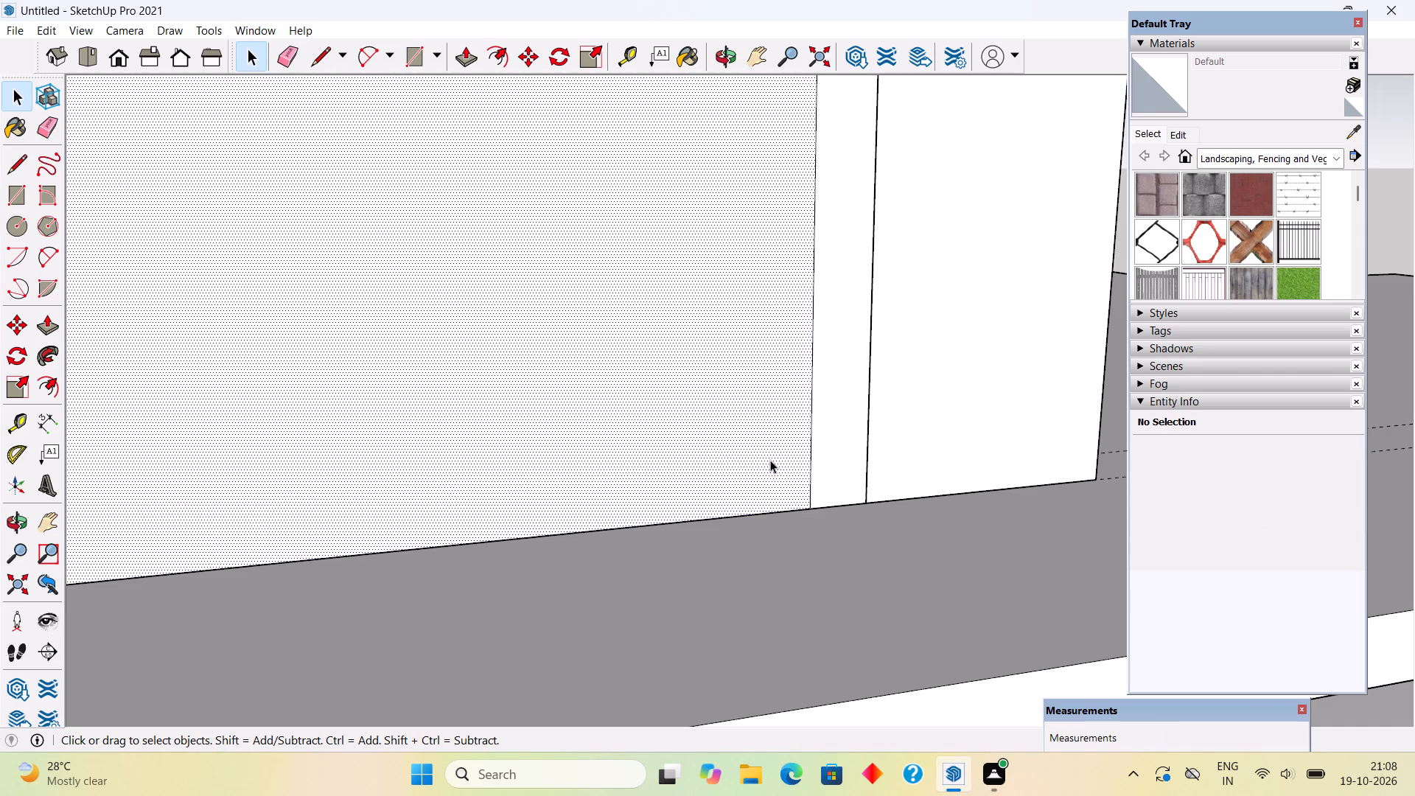
{"action": "key", "text": "Delete"}
{"action": "left_click", "coordinate": [831, 478]}
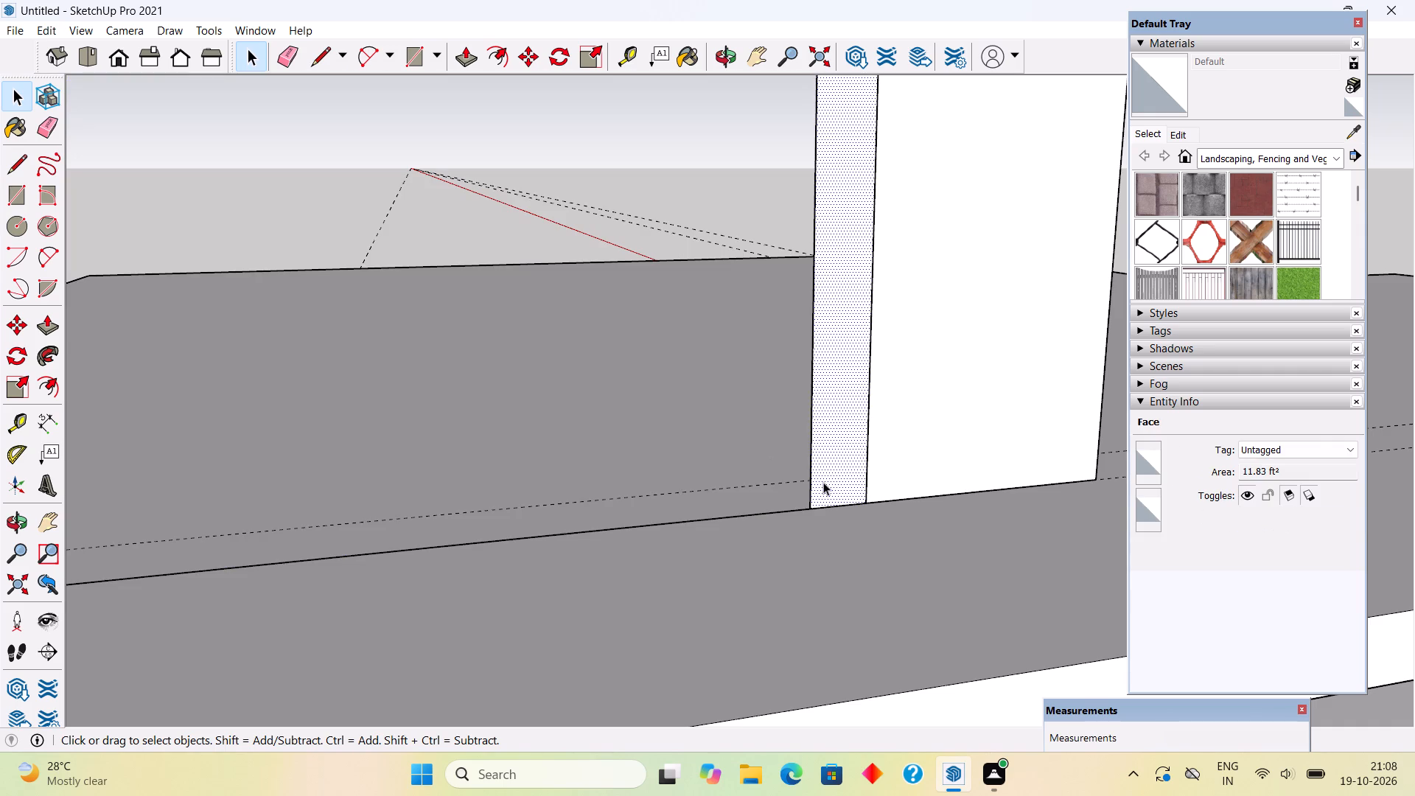
{"action": "left_click", "coordinate": [749, 514]}
{"action": "key", "text": "Delete"}
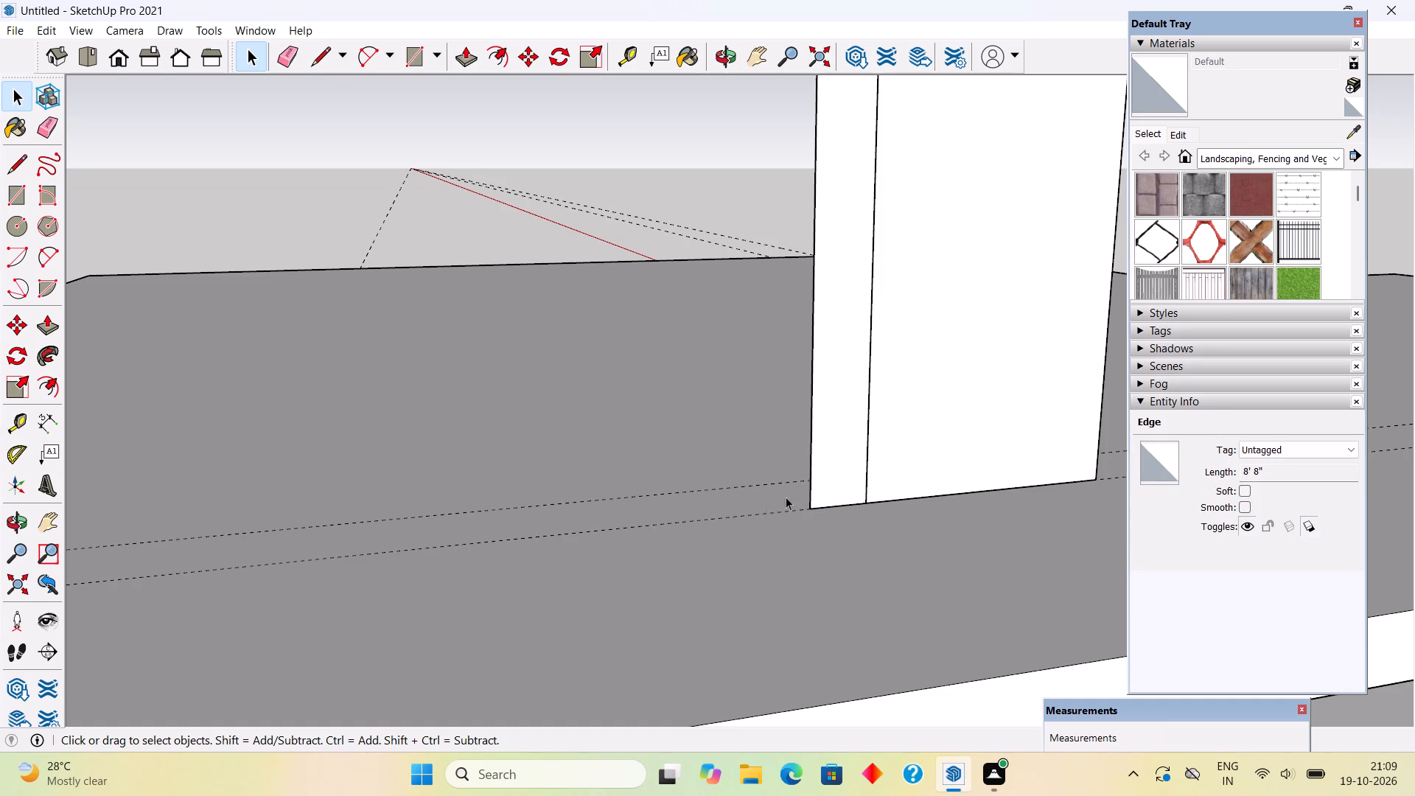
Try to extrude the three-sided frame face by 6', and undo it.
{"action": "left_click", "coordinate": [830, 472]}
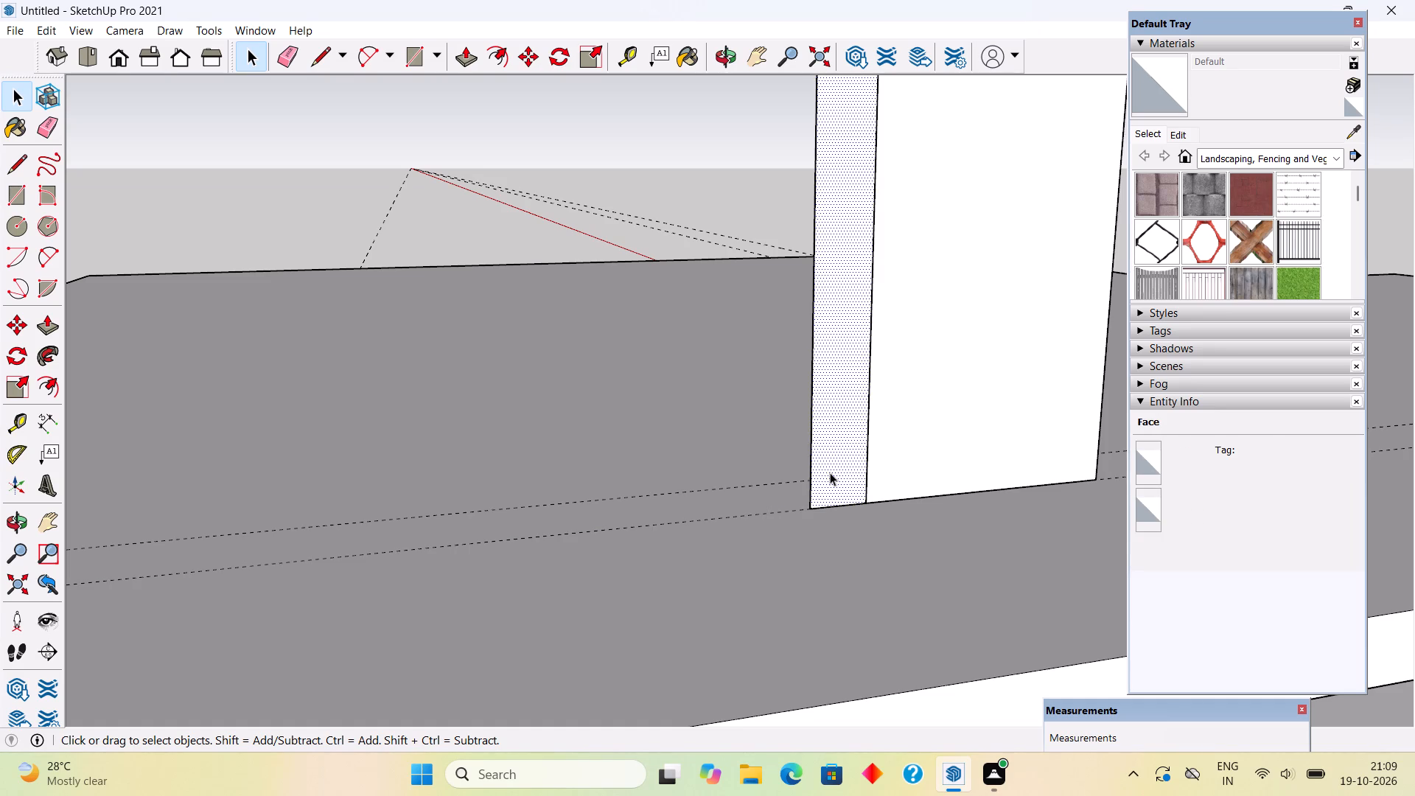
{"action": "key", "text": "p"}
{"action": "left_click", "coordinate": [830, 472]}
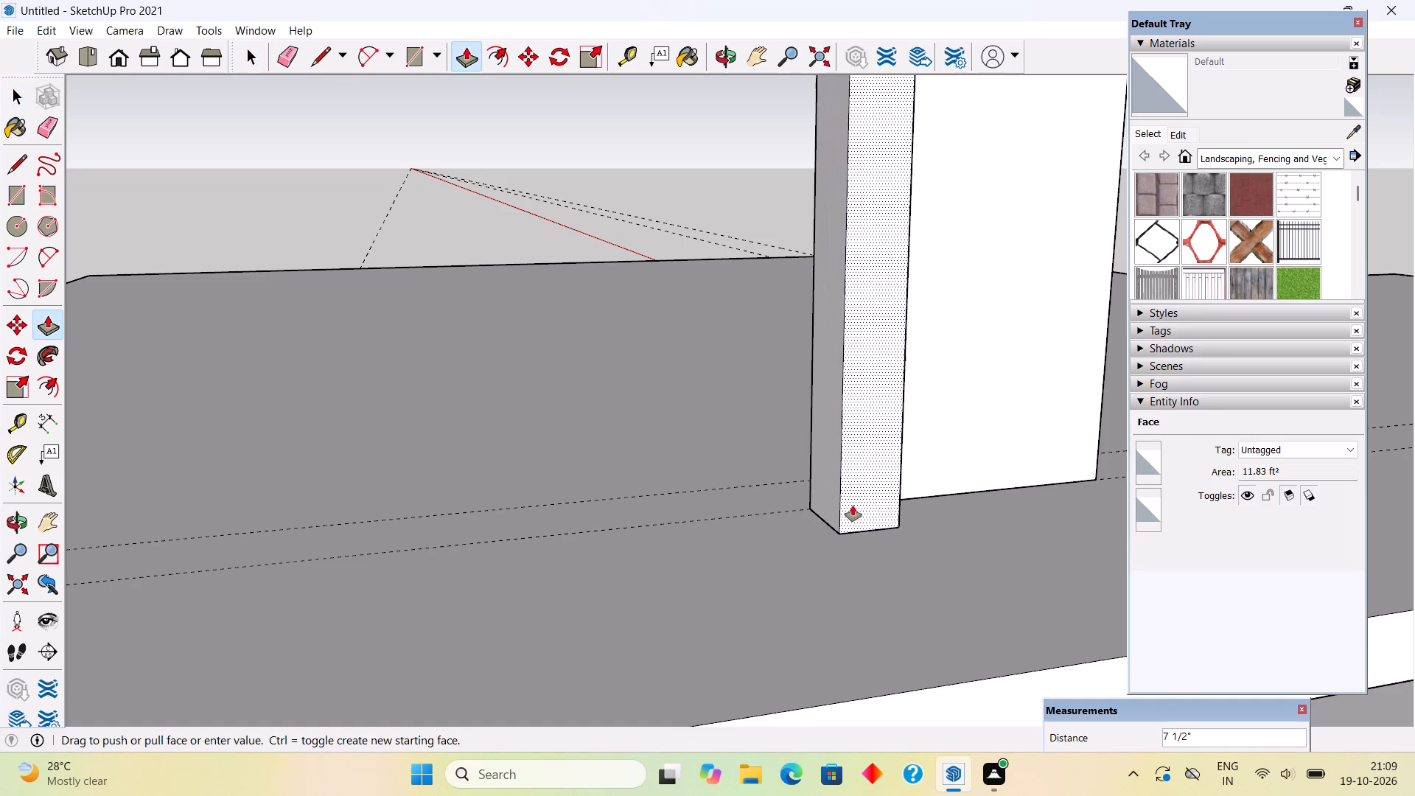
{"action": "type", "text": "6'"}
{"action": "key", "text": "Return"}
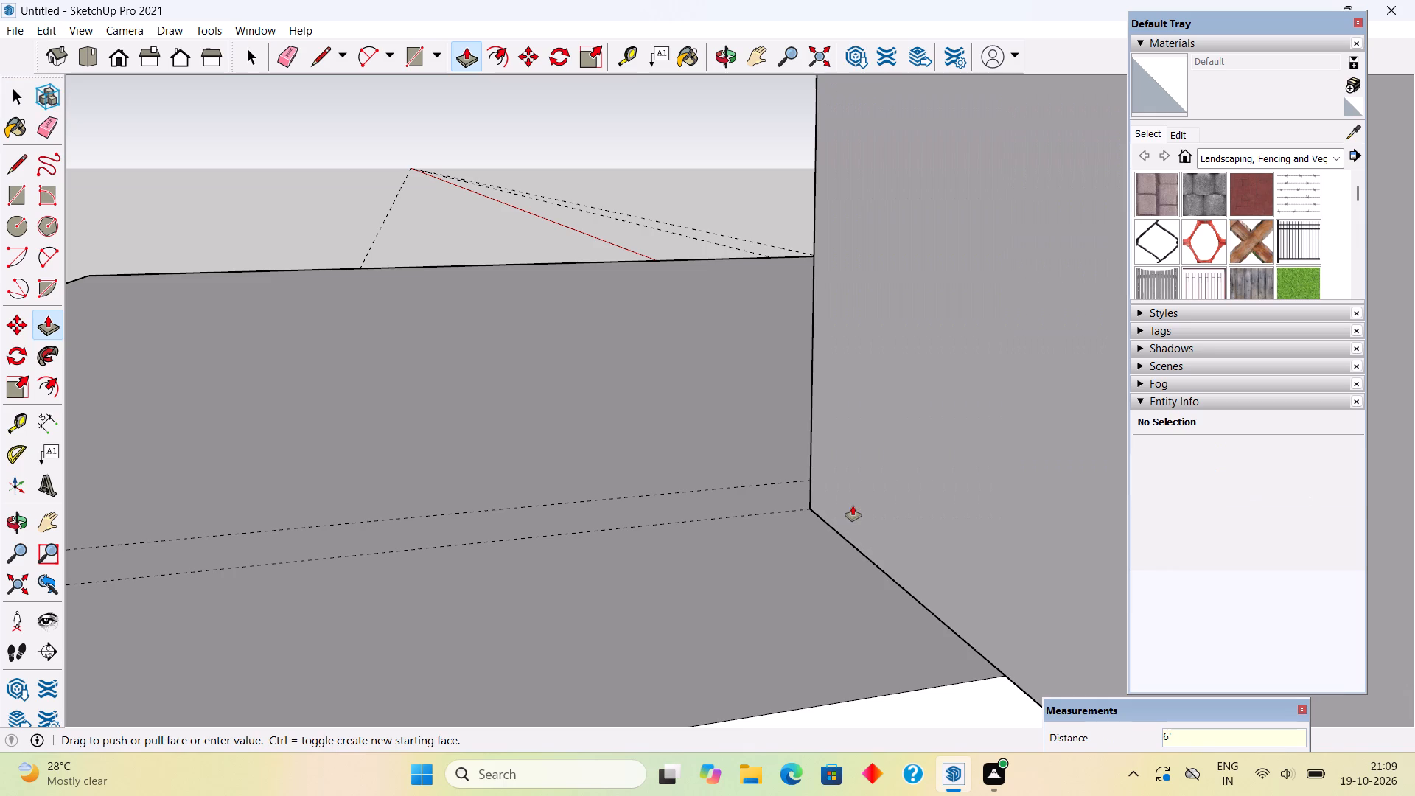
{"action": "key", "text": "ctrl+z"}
Extrude the three-sided frame face outward by 6".
{"action": "left_click", "coordinate": [848, 491]}
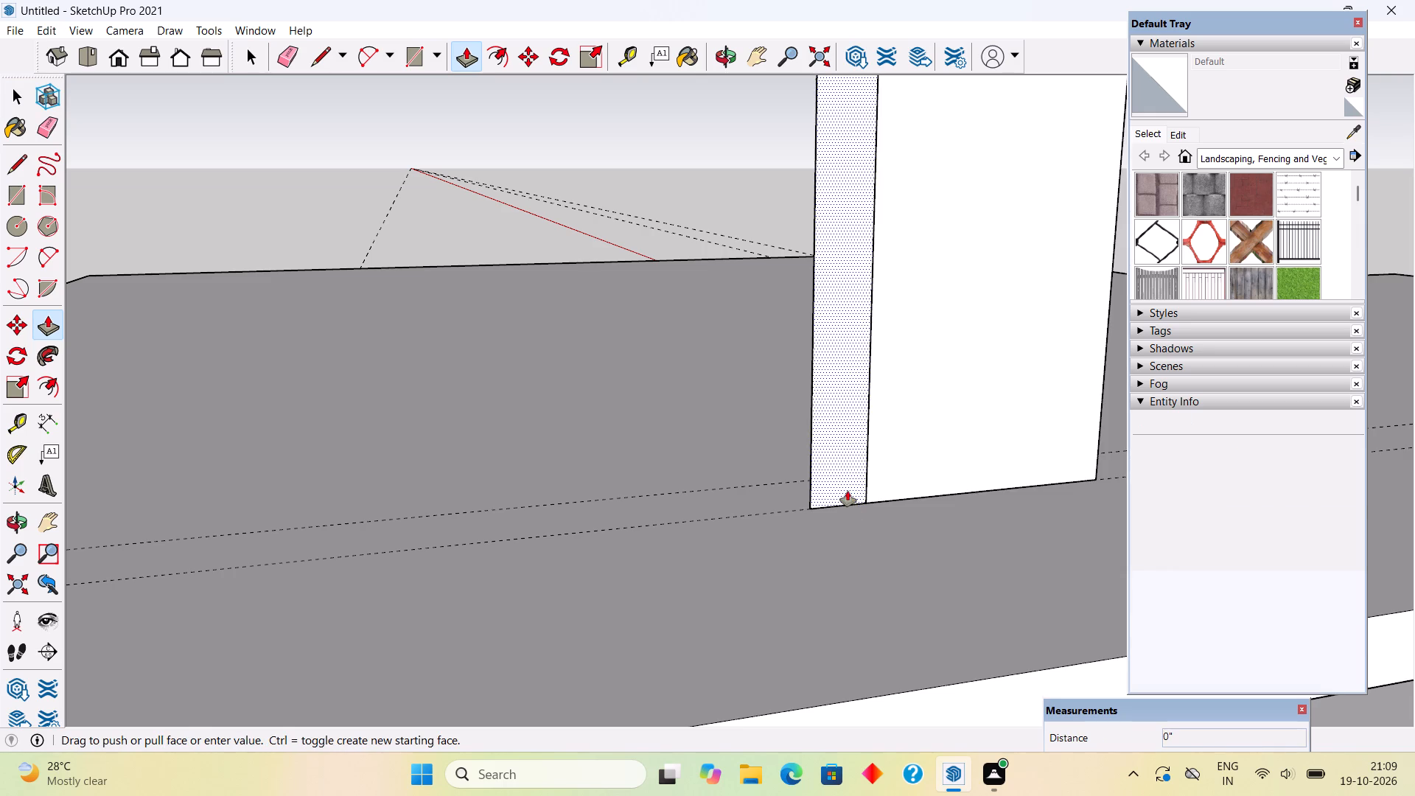
{"action": "type", "text": "6\""}
{"action": "key", "text": "Return"}
{"action": "key", "text": "space"}
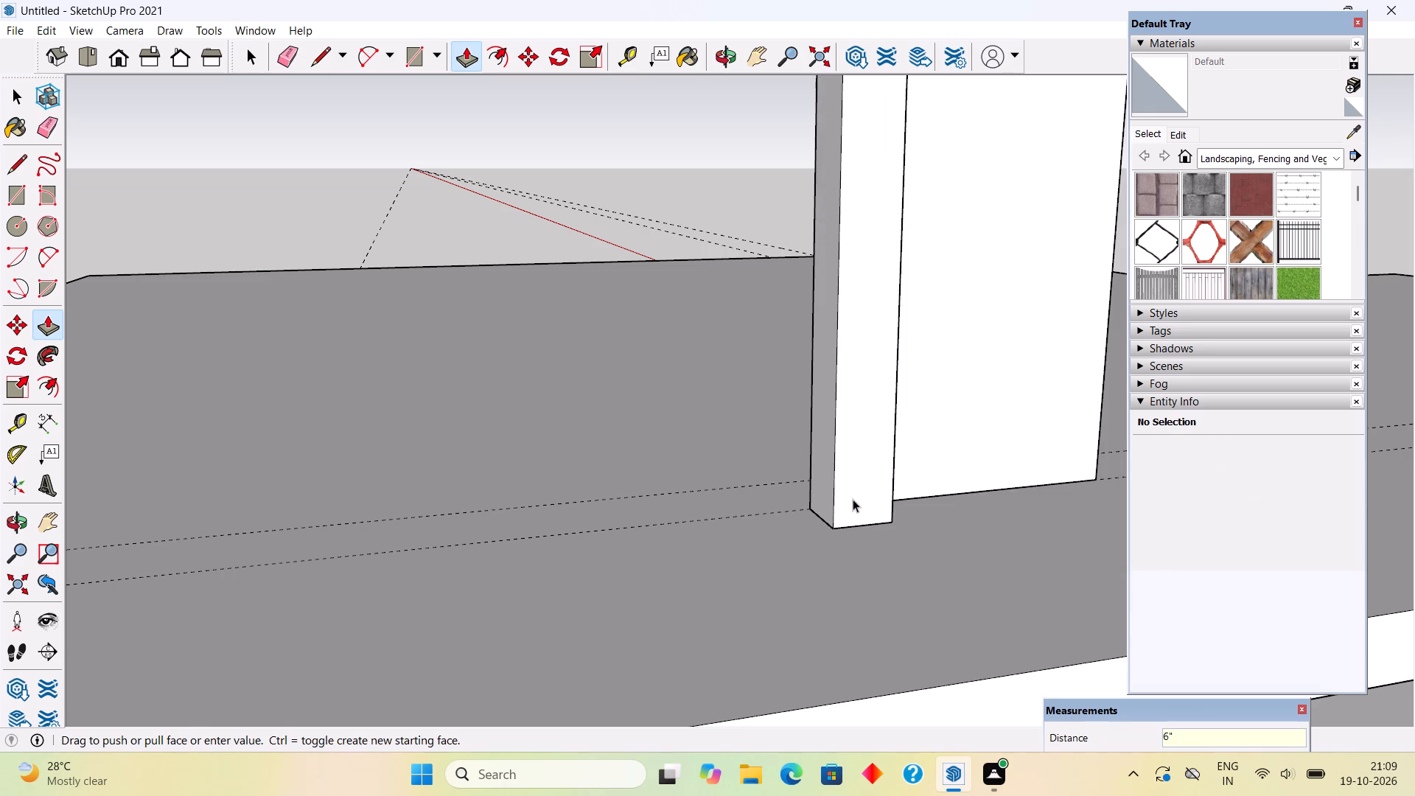
Make the whole extruded opening frame into a group.
{"action": "triple_click", "coordinate": [853, 499]}
{"action": "left_click", "coordinate": [853, 499]}
{"action": "right_click", "coordinate": [853, 499]}
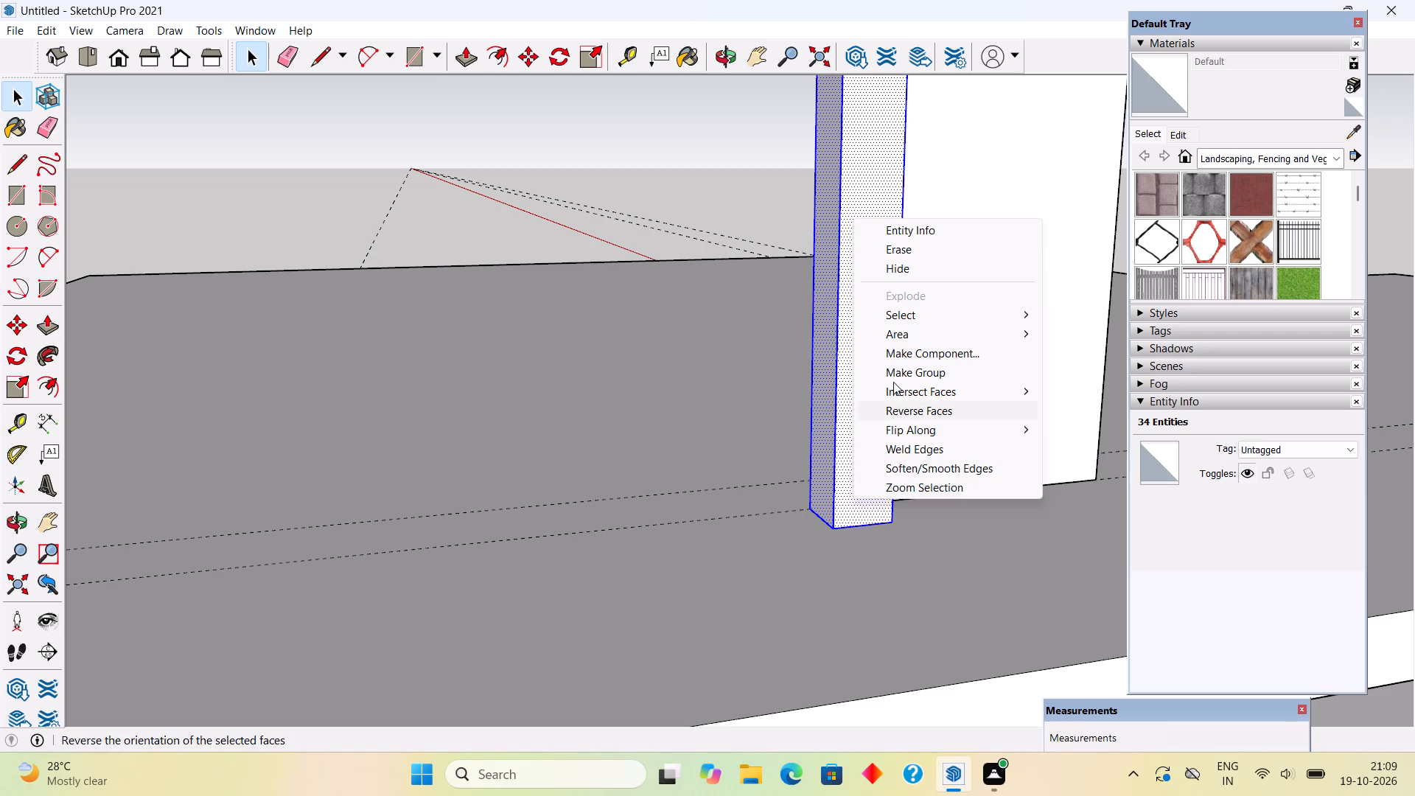
{"action": "left_click", "coordinate": [912, 366]}
{"action": "scroll", "coordinate": [867, 380], "scroll_direction": "down", "scroll_amount": 6}
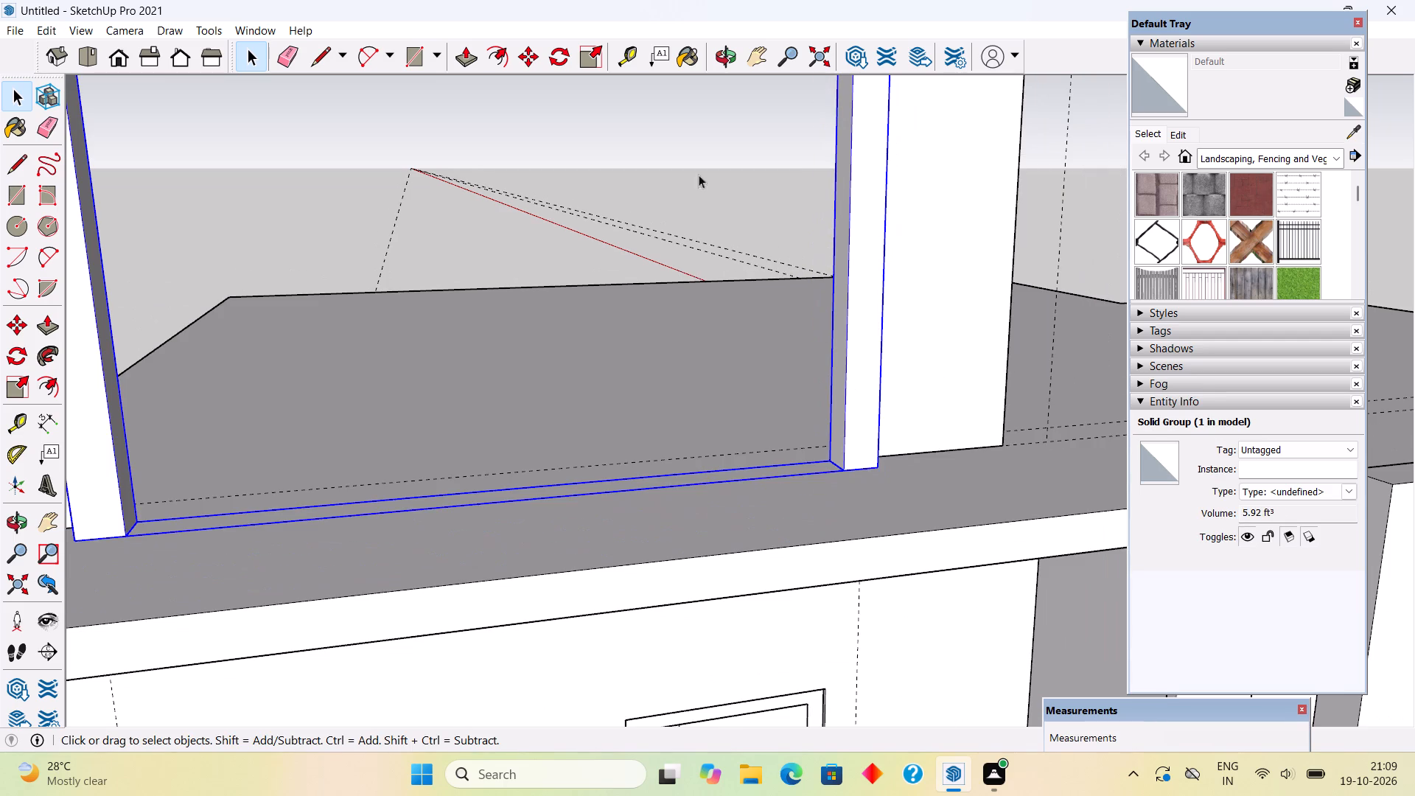
{"action": "left_click", "coordinate": [682, 144]}
Move the frame group 6" back into the opening so its front sits flush with the wall's front face.
{"action": "scroll", "coordinate": [733, 371], "scroll_direction": "down", "scroll_amount": 5}
{"action": "middle_click_drag", "start_coordinate": [701, 323], "coordinate": [574, 233]}
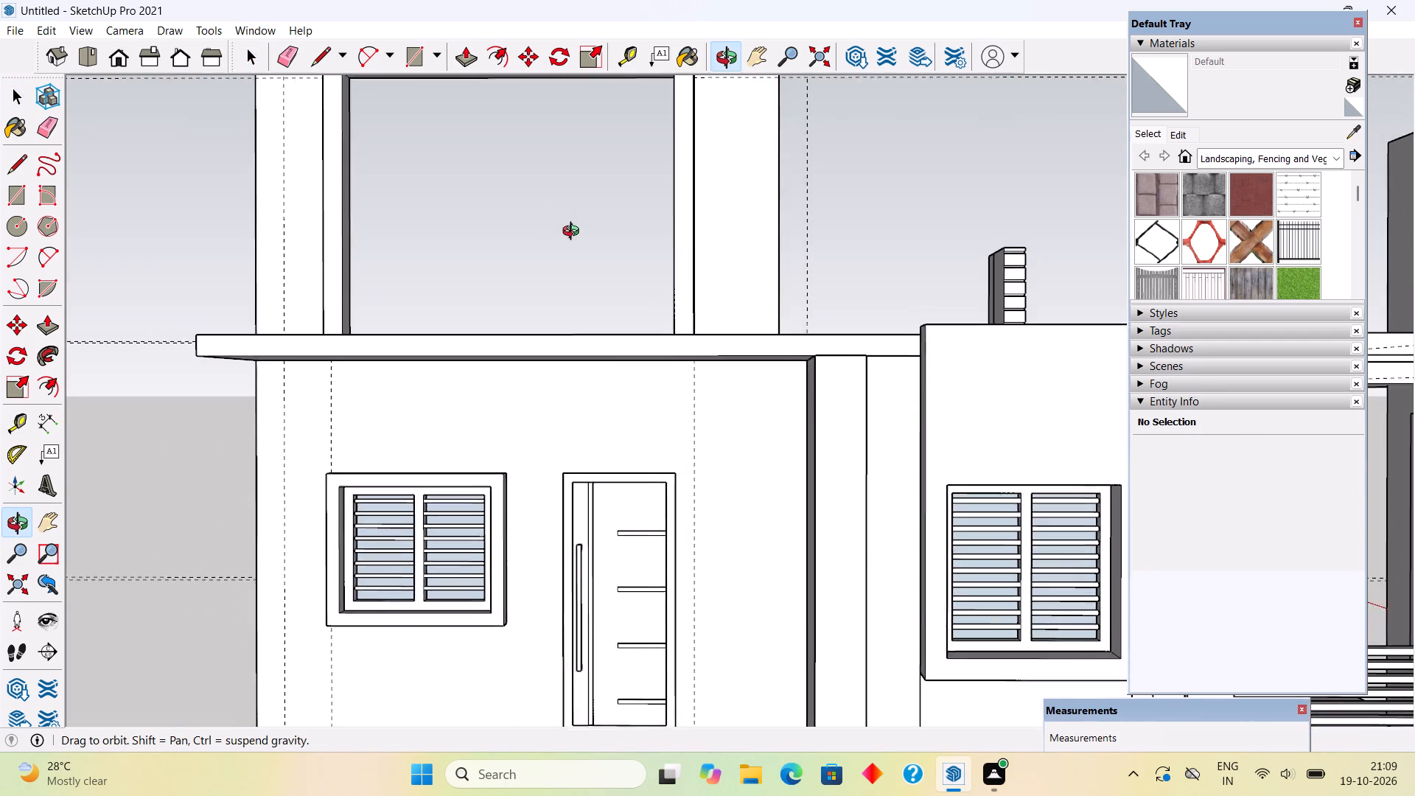
{"action": "middle_click_drag", "start_coordinate": [574, 233], "coordinate": [584, 253]}
{"action": "scroll", "coordinate": [584, 253], "scroll_direction": "down", "scroll_amount": 3}
{"action": "middle_click_drag", "start_coordinate": [604, 251], "coordinate": [659, 277]}
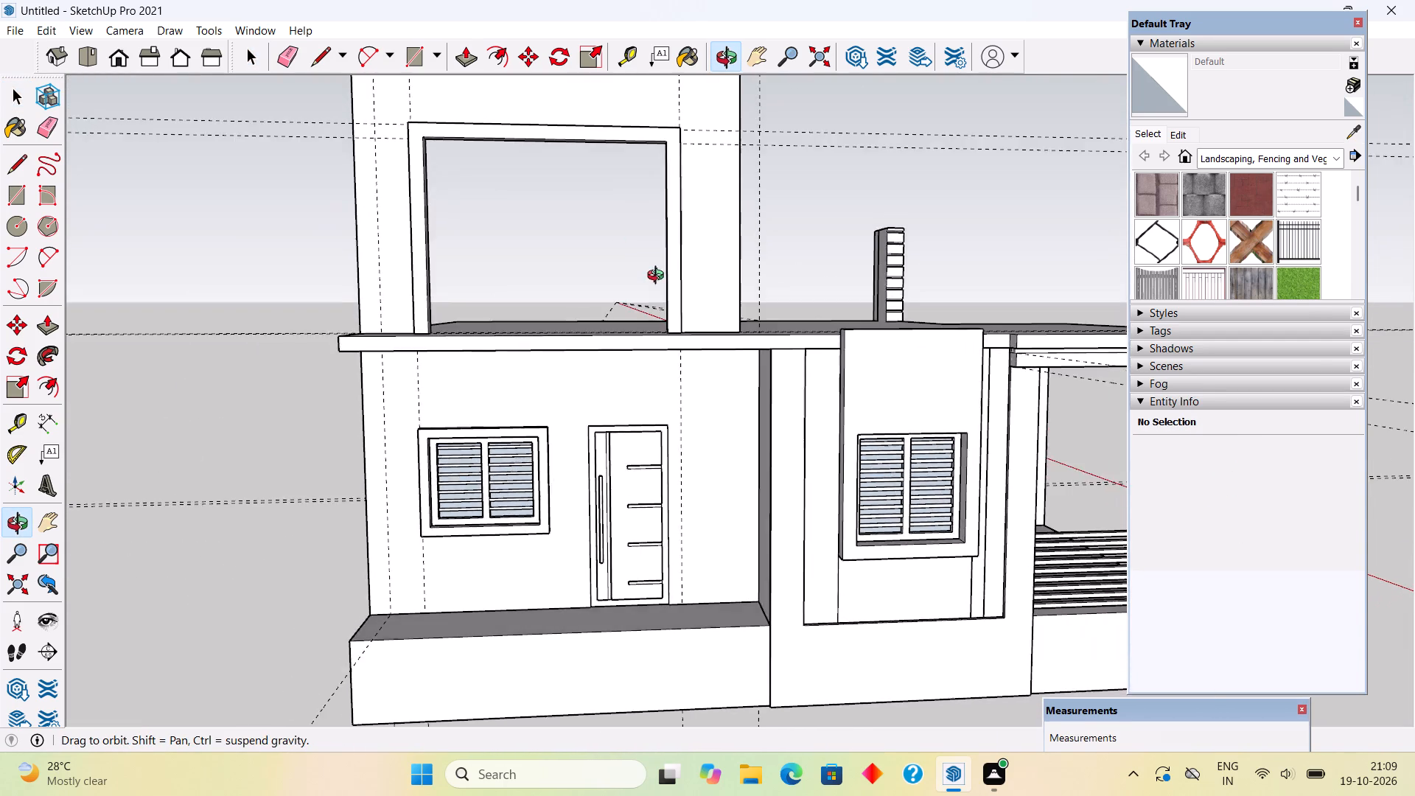
{"action": "middle_click_drag", "start_coordinate": [659, 277], "coordinate": [772, 396]}
{"action": "left_click", "coordinate": [730, 377]}
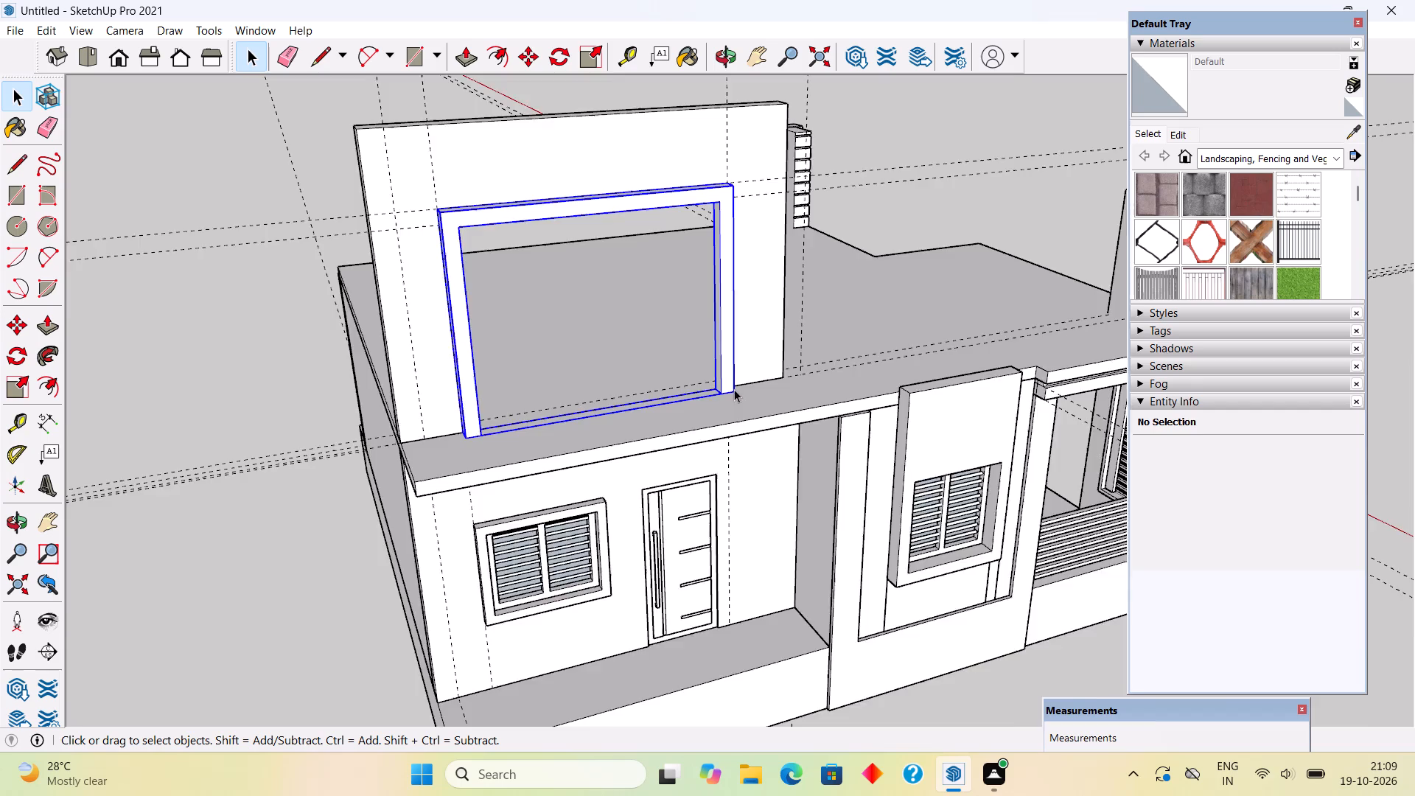
{"action": "scroll", "coordinate": [736, 391], "scroll_direction": "up", "scroll_amount": 8}
{"action": "key", "text": "m"}
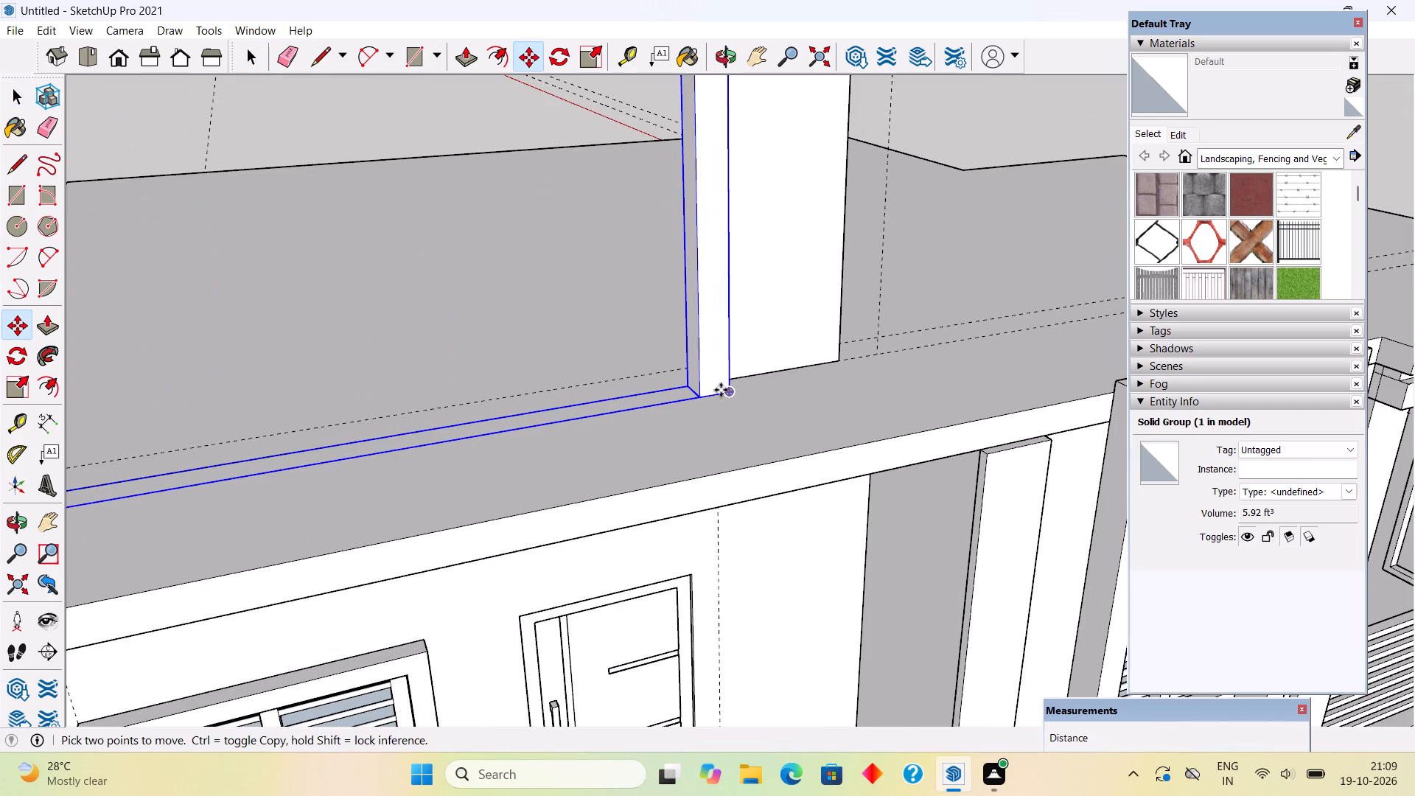
{"action": "left_click", "coordinate": [727, 392]}
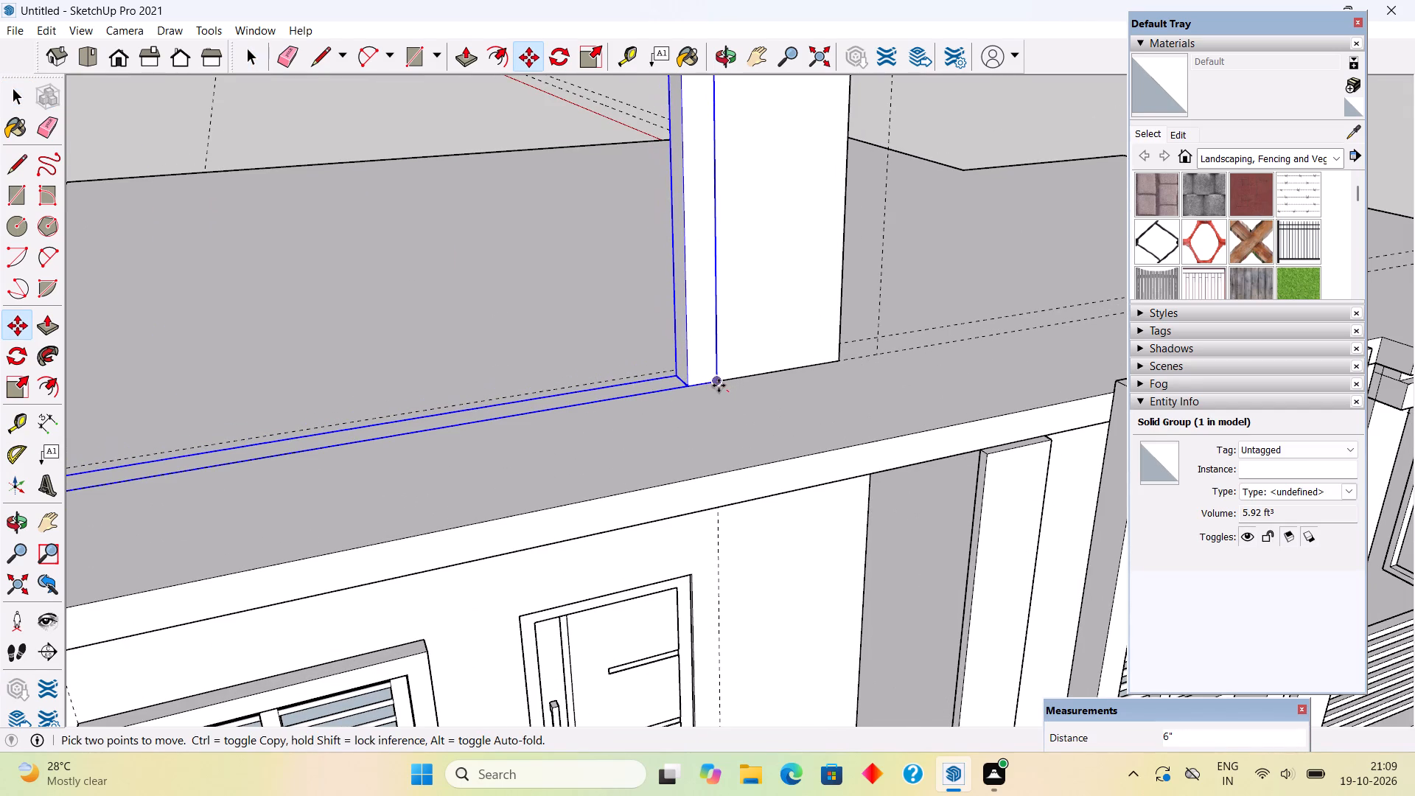
{"action": "left_click", "coordinate": [719, 385]}
{"action": "key", "text": "space"}
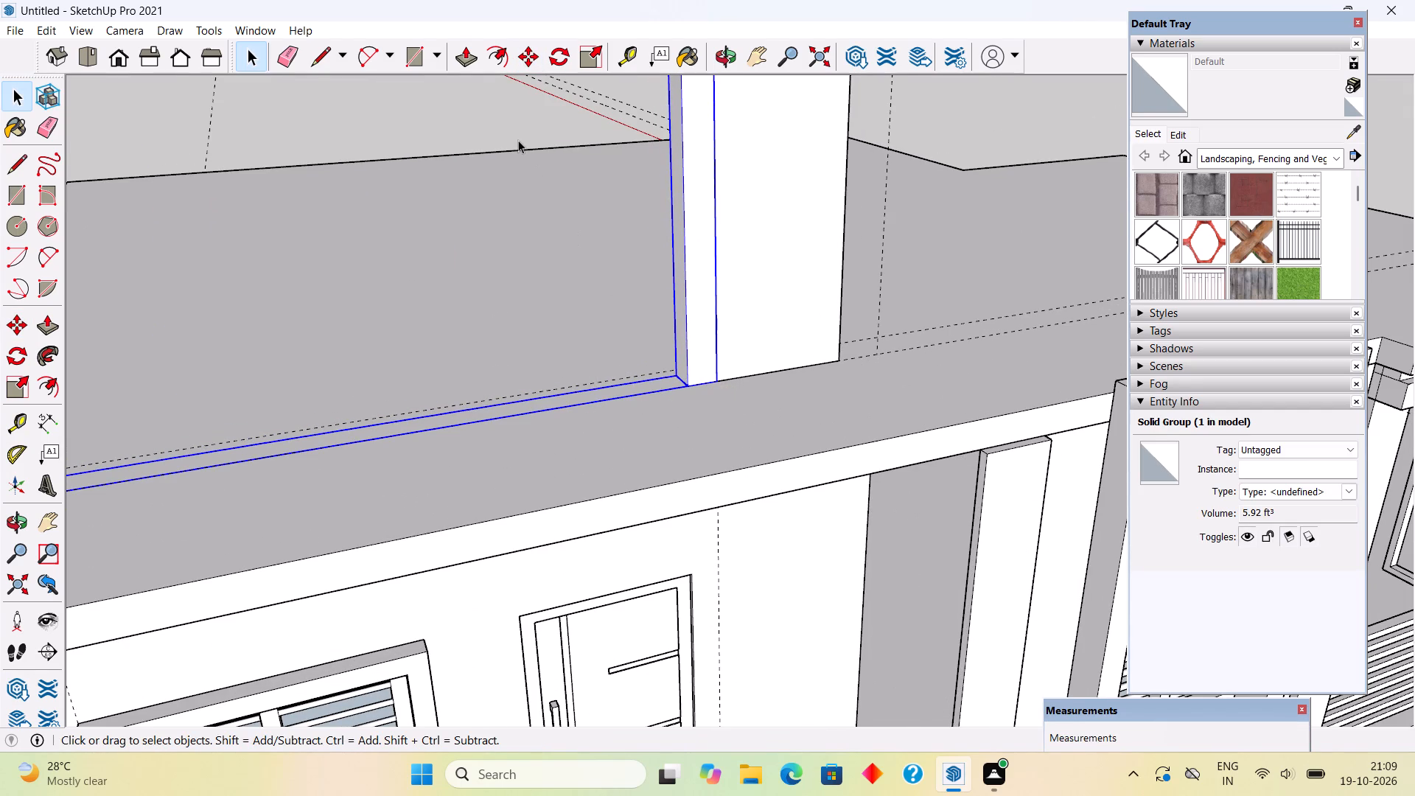
{"action": "left_click", "coordinate": [518, 140]}
Inside the frame group, pull the rear face out 3" to line up with the back of the wall.
{"action": "scroll", "coordinate": [512, 204], "scroll_direction": "down", "scroll_amount": 2}
{"action": "scroll", "coordinate": [511, 206], "scroll_direction": "up", "scroll_amount": 1}
{"action": "scroll", "coordinate": [511, 206], "scroll_direction": "down", "scroll_amount": 11}
{"action": "middle_click_drag", "start_coordinate": [469, 237], "coordinate": [607, 241]}
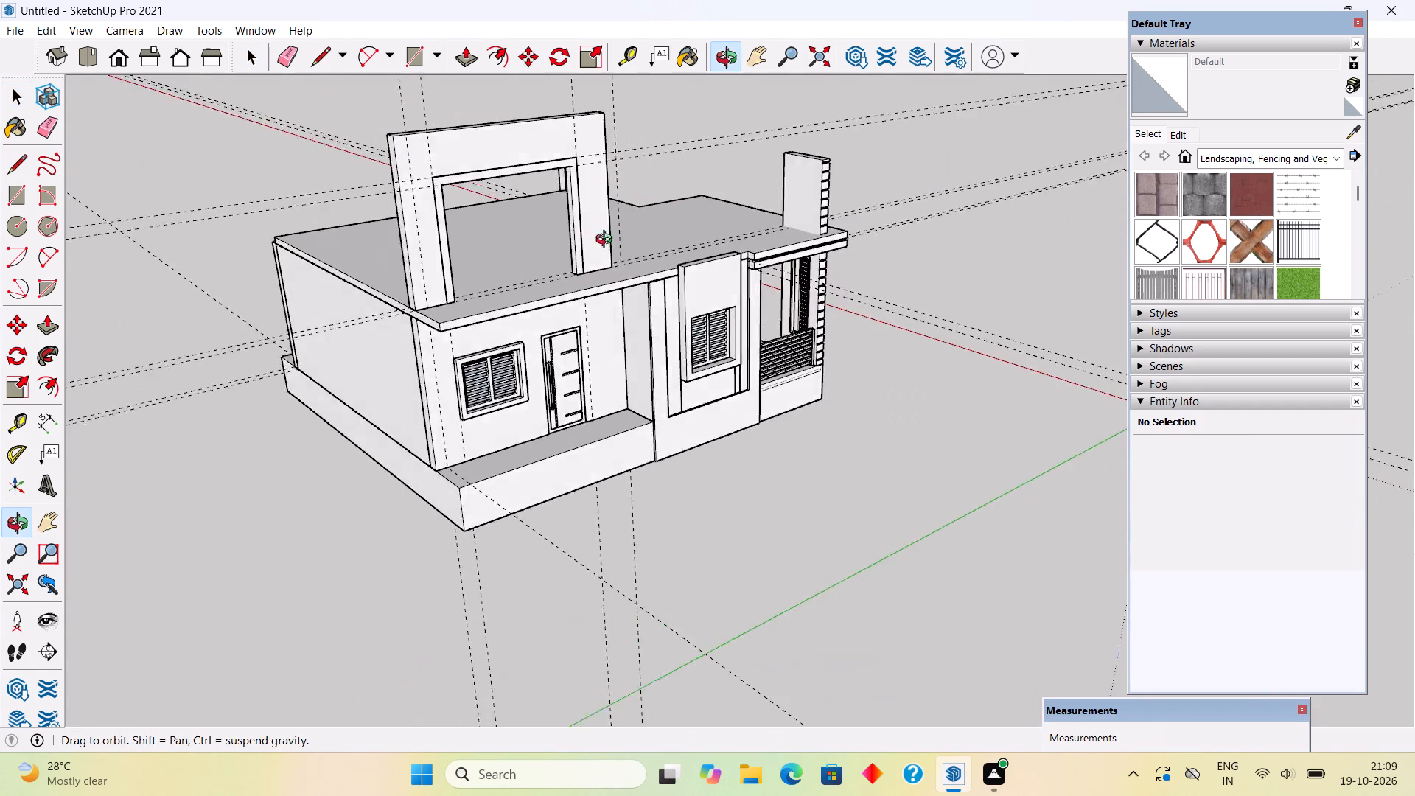
{"action": "middle_click_drag", "start_coordinate": [607, 241], "coordinate": [870, 249]}
{"action": "middle_click_drag", "start_coordinate": [686, 293], "coordinate": [1012, 269]}
{"action": "middle_click_drag", "start_coordinate": [789, 290], "coordinate": [1003, 276]}
{"action": "scroll", "coordinate": [993, 180], "scroll_direction": "up", "scroll_amount": 11}
{"action": "left_click", "coordinate": [971, 146]}
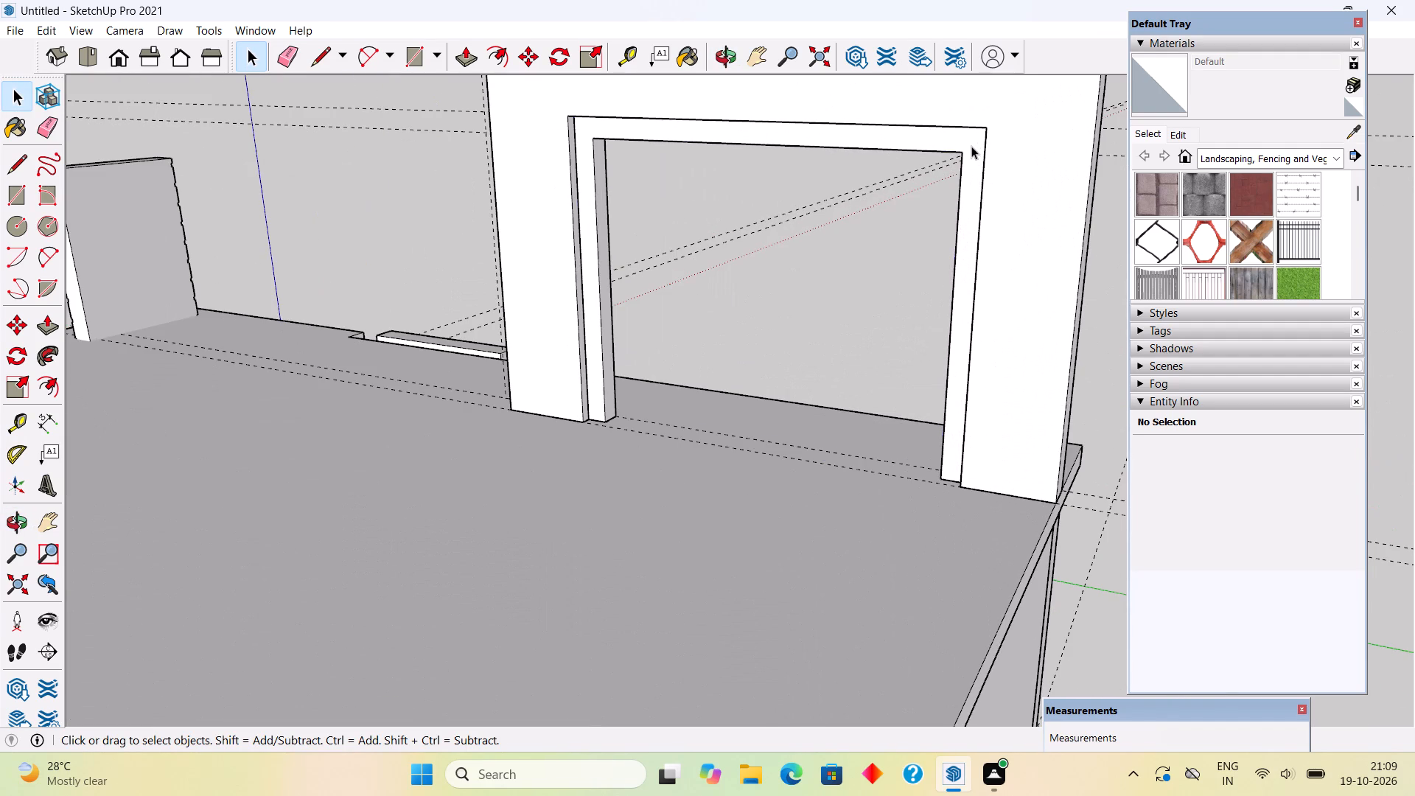
{"action": "triple_click", "coordinate": [971, 146]}
{"action": "key", "text": "p"}
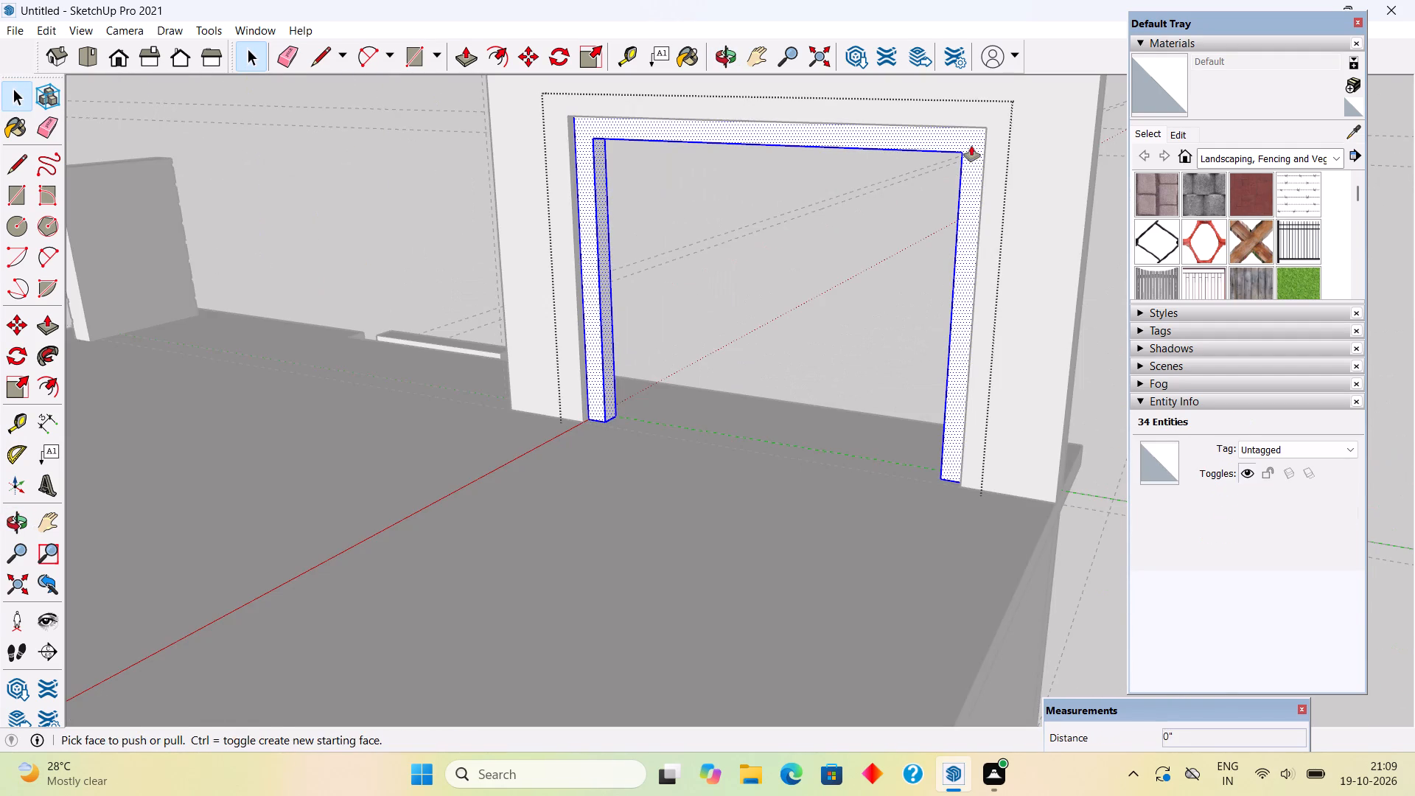
{"action": "left_click", "coordinate": [971, 146]}
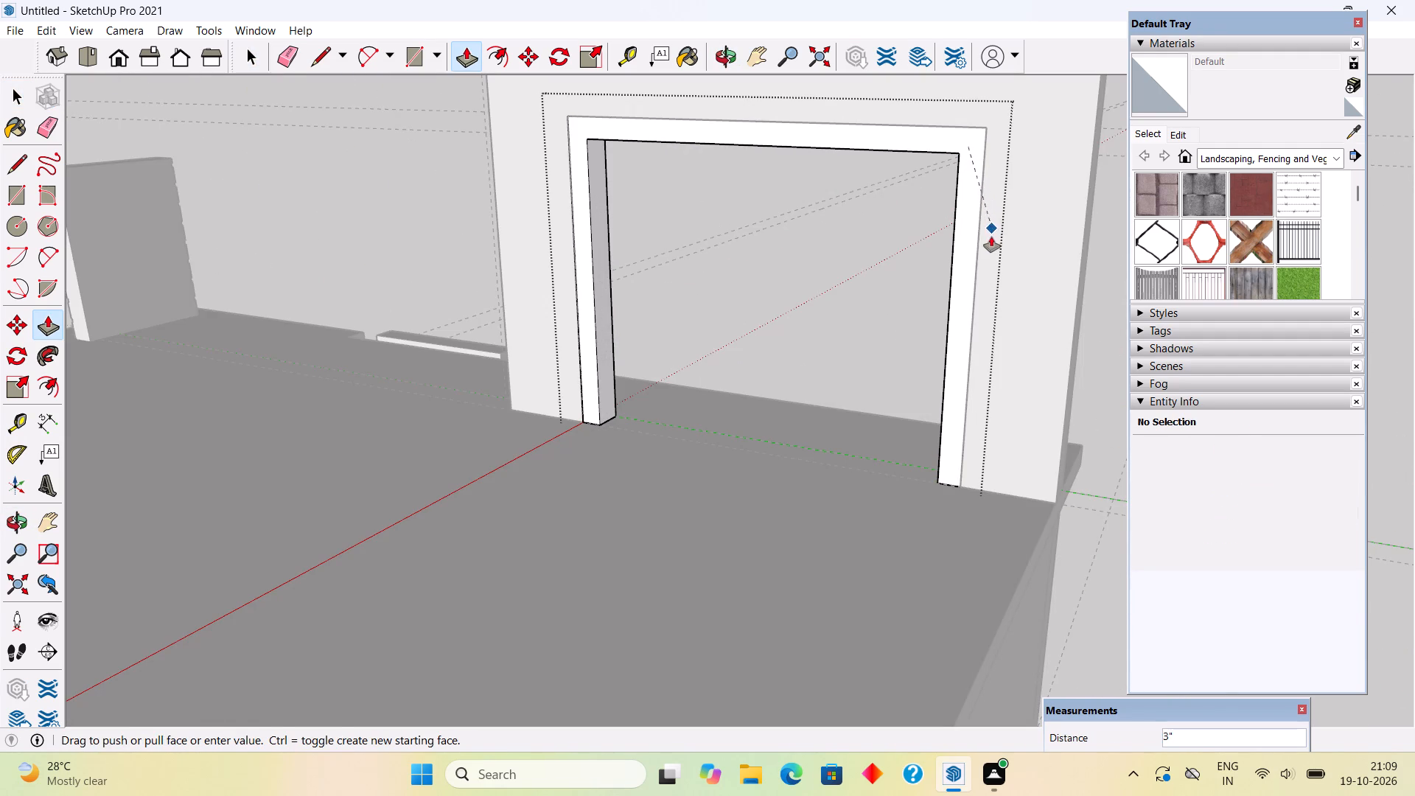
{"action": "key", "text": "space"}
{"action": "left_click", "coordinate": [963, 228]}
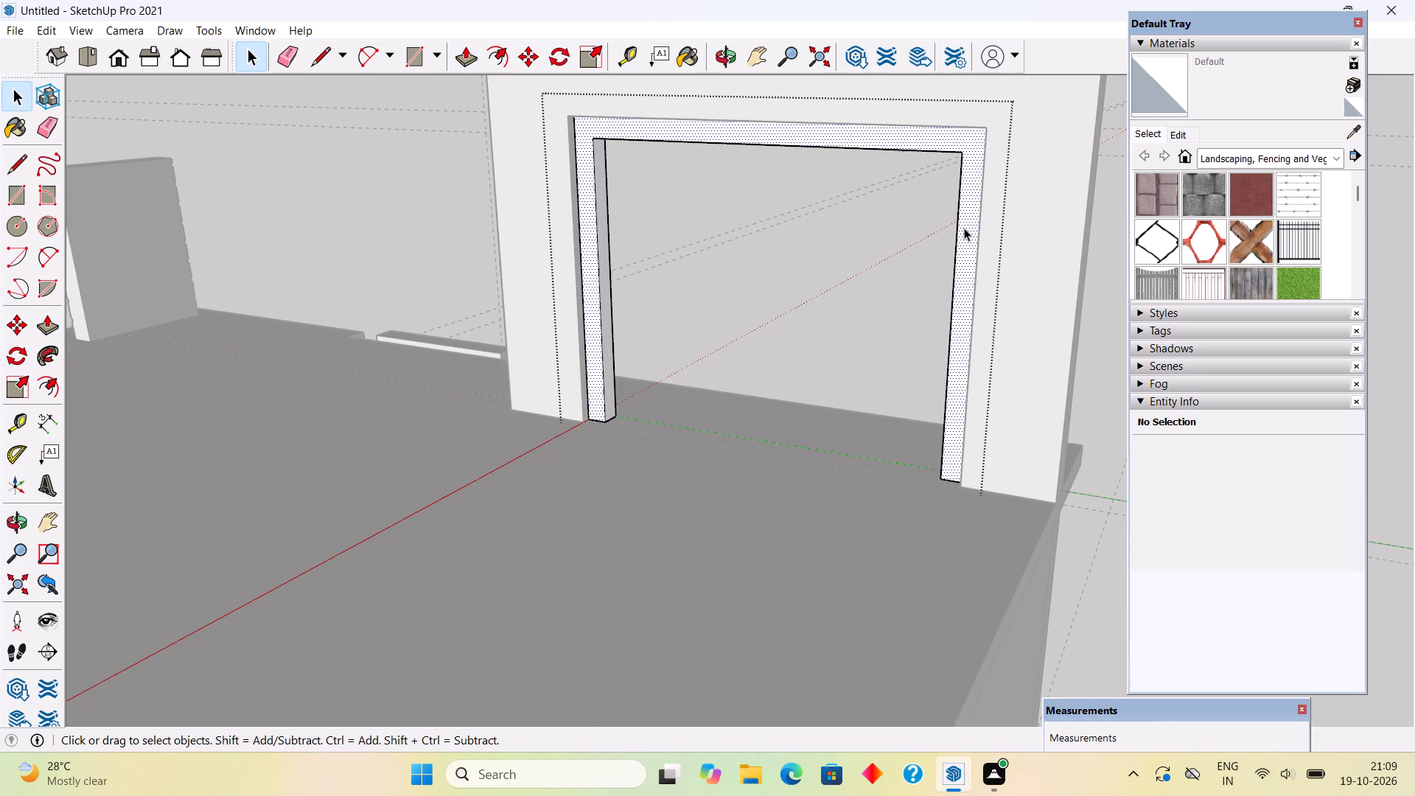
{"action": "key", "text": "p"}
{"action": "left_click", "coordinate": [964, 228]}
{"action": "left_click", "coordinate": [992, 286]}
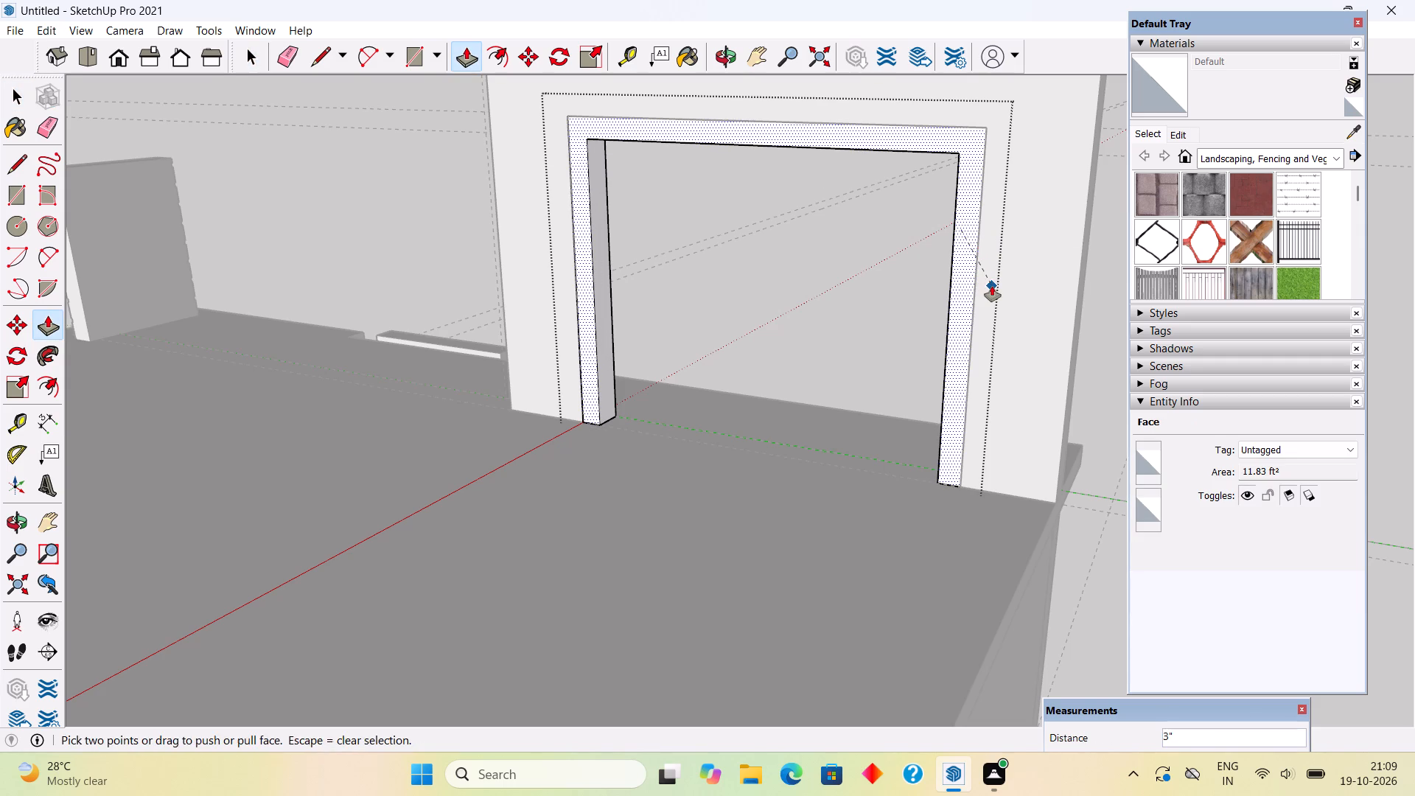
{"action": "key", "text": "space"}
{"action": "left_click", "coordinate": [869, 262]}
{"action": "middle_click_drag", "start_coordinate": [681, 321], "coordinate": [738, 315]}
{"action": "scroll", "coordinate": [527, 315], "scroll_direction": "down", "scroll_amount": 1}
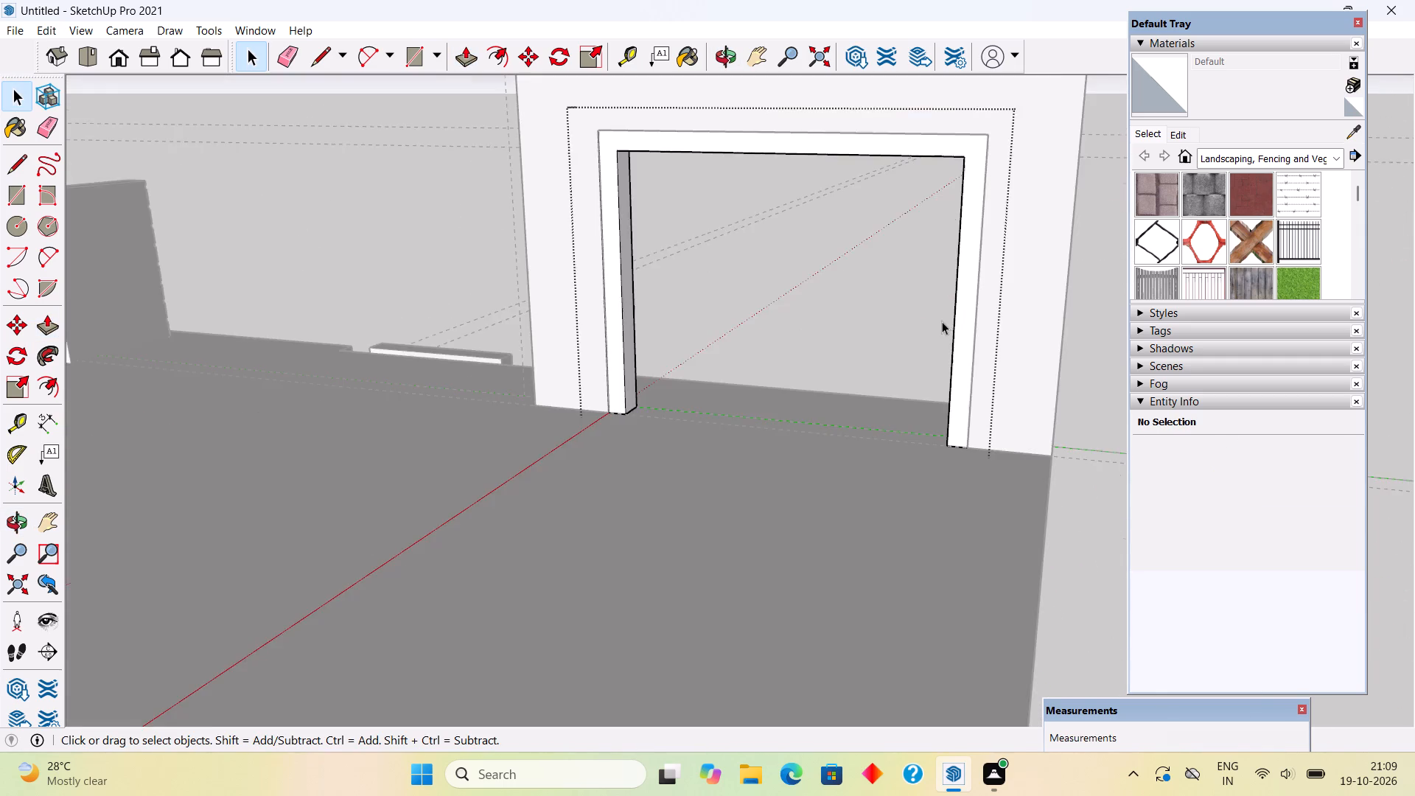
{"action": "scroll", "coordinate": [923, 330], "scroll_direction": "down", "scroll_amount": 10}
{"action": "middle_click_drag", "start_coordinate": [907, 402], "coordinate": [556, 360]}
{"action": "middle_click_drag", "start_coordinate": [884, 411], "coordinate": [671, 406]}
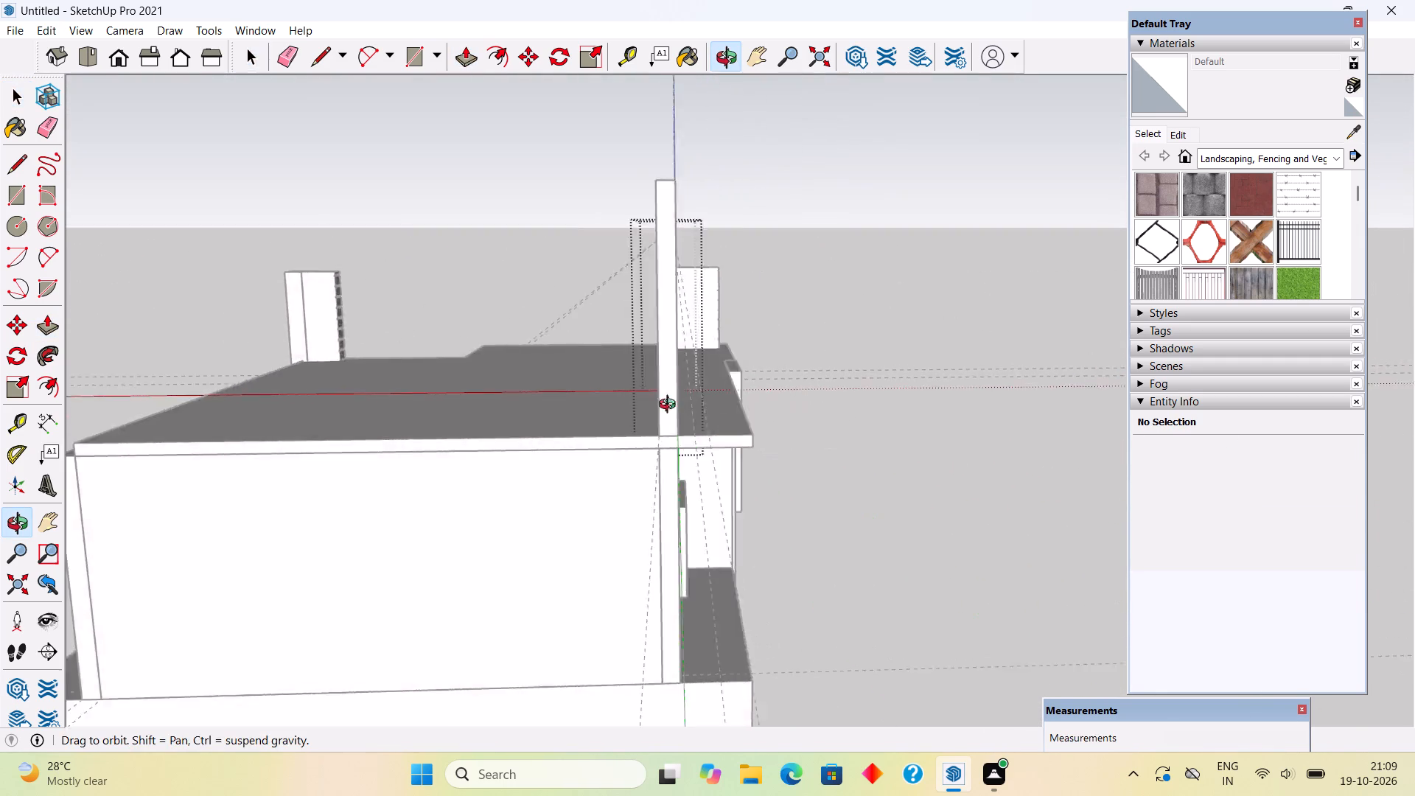
{"action": "middle_click_drag", "start_coordinate": [671, 406], "coordinate": [537, 411]}
{"action": "middle_click_drag", "start_coordinate": [816, 392], "coordinate": [531, 389]}
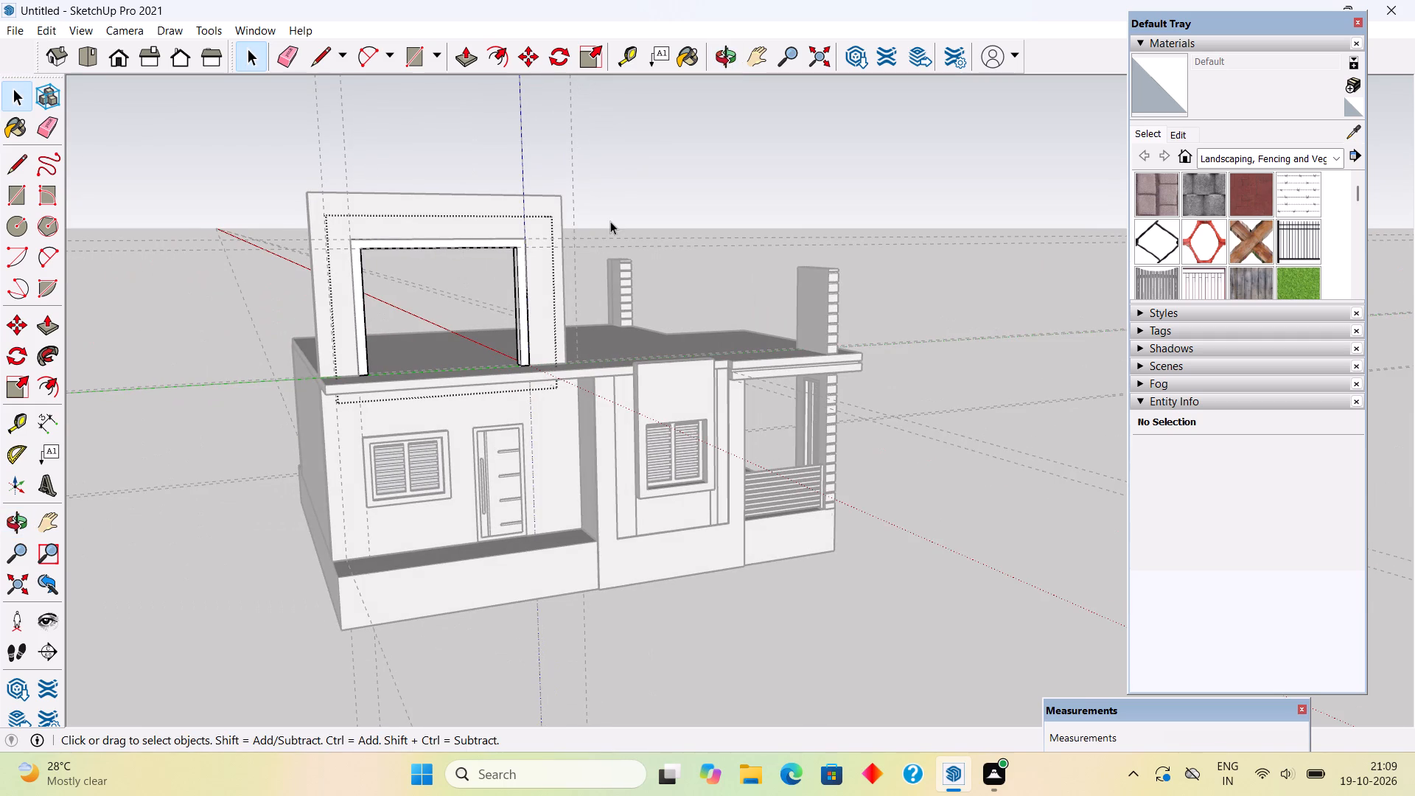
{"action": "left_click", "coordinate": [610, 221]}
Draw a 7' by 8'8" rectangle filling the framed opening above the roof slab, from inner corner to opposite corner.
{"action": "scroll", "coordinate": [500, 271], "scroll_direction": "up", "scroll_amount": 4}
{"action": "scroll", "coordinate": [369, 301], "scroll_direction": "up", "scroll_amount": 4}
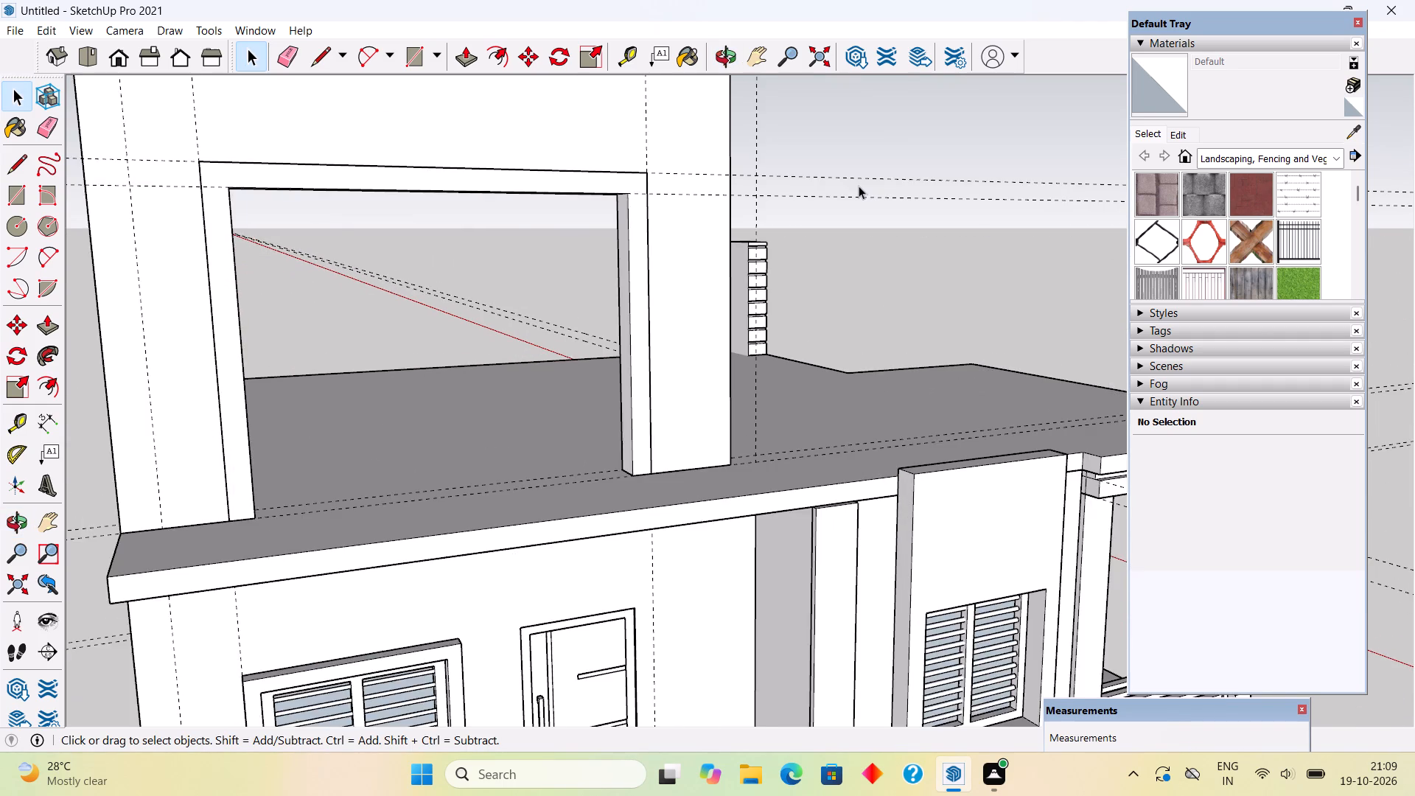
{"action": "scroll", "coordinate": [859, 186], "scroll_direction": "down", "scroll_amount": 3}
{"action": "middle_click_drag", "start_coordinate": [422, 445], "coordinate": [168, 394]}
{"action": "scroll", "coordinate": [265, 251], "scroll_direction": "up", "scroll_amount": 4}
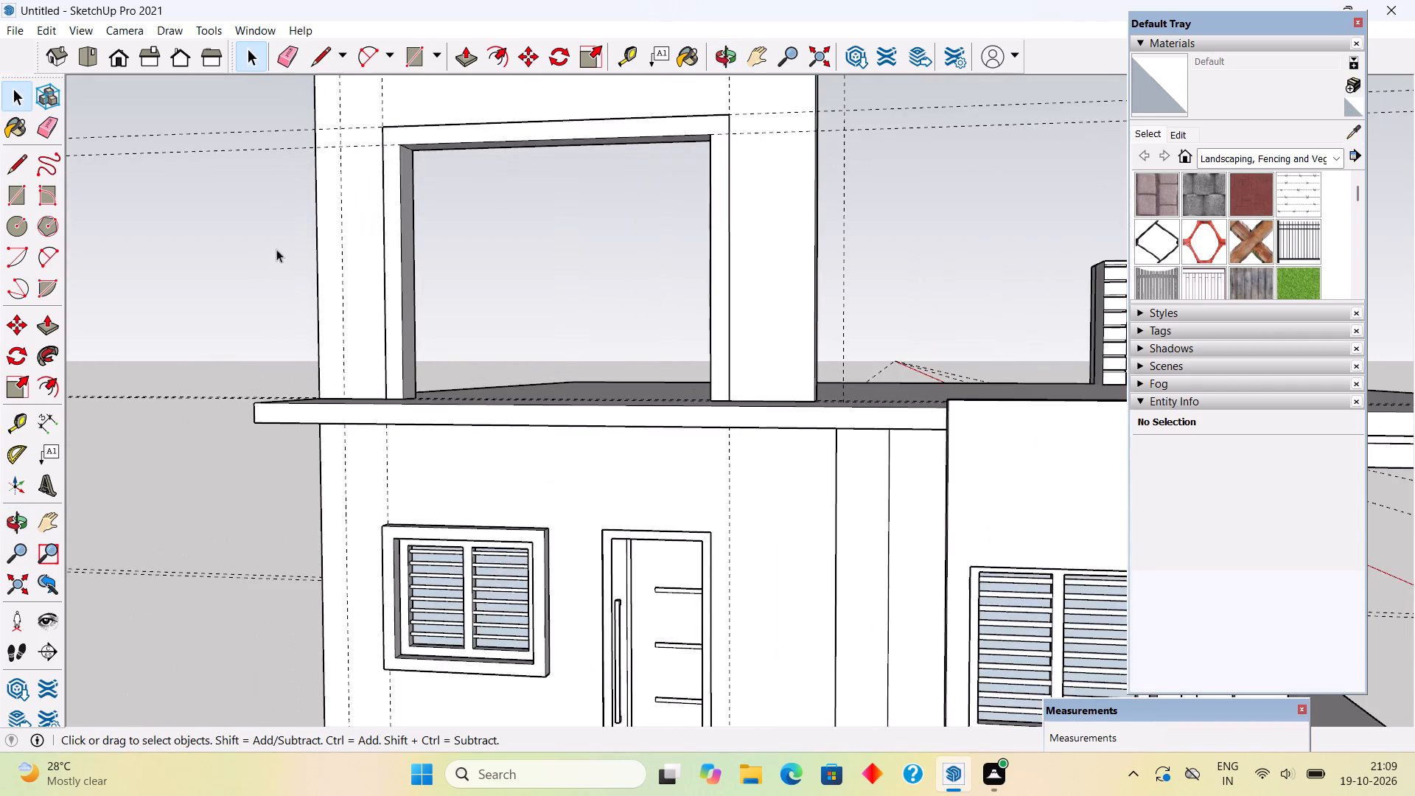
{"action": "middle_click_drag", "start_coordinate": [337, 305], "coordinate": [489, 410]}
{"action": "key", "text": "r"}
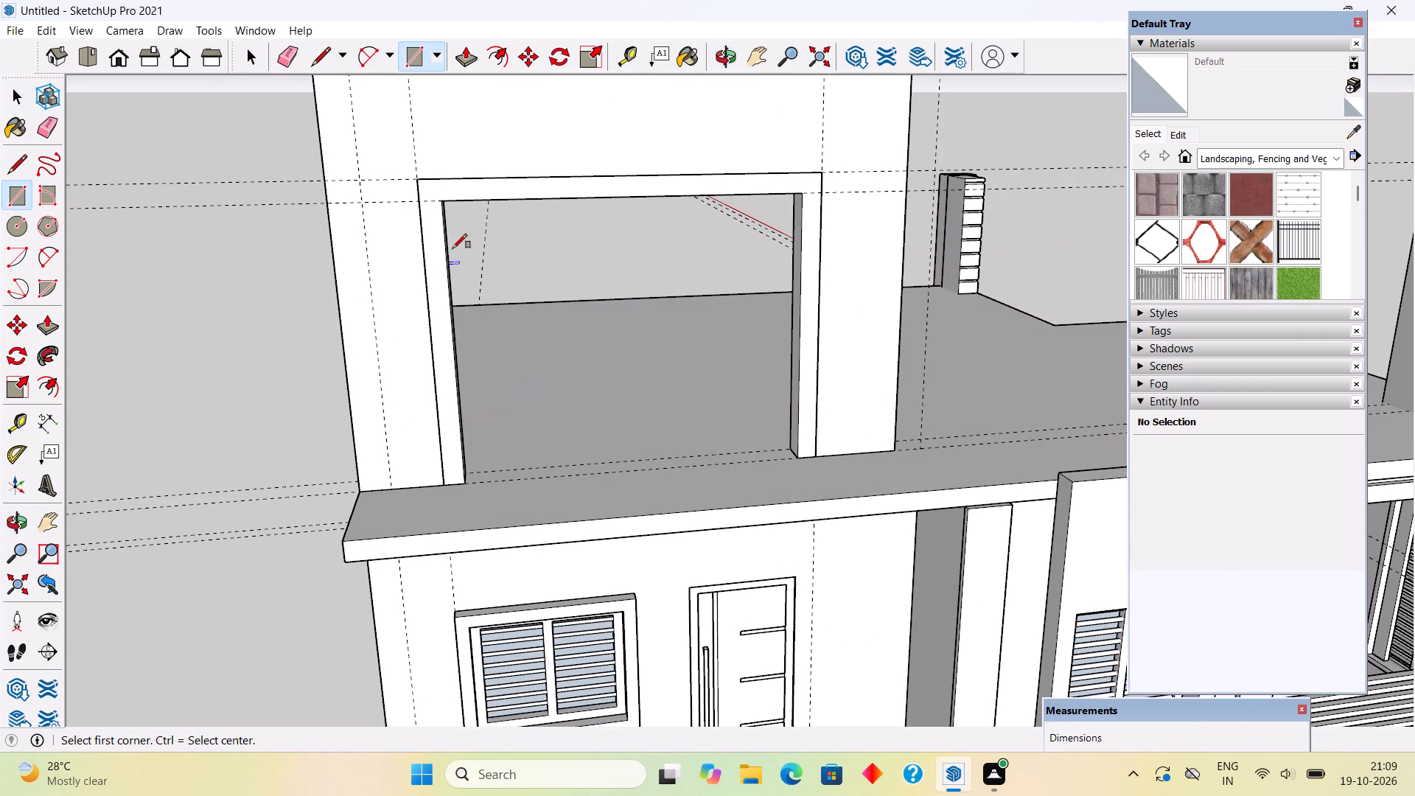
{"action": "left_click", "coordinate": [441, 201]}
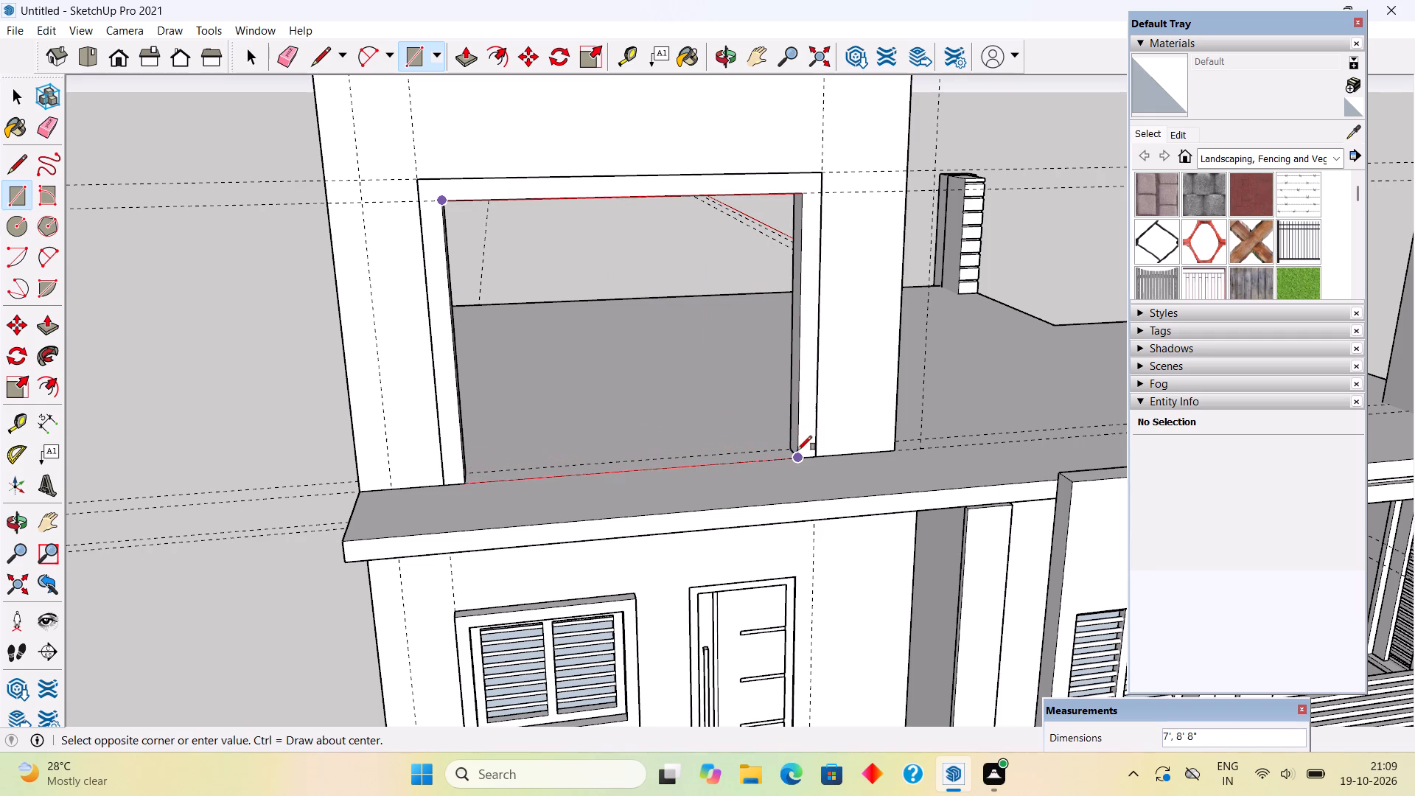
{"action": "left_click", "coordinate": [797, 454]}
Offset the outline of the new opening face inward by 4".
{"action": "key", "text": "t"}
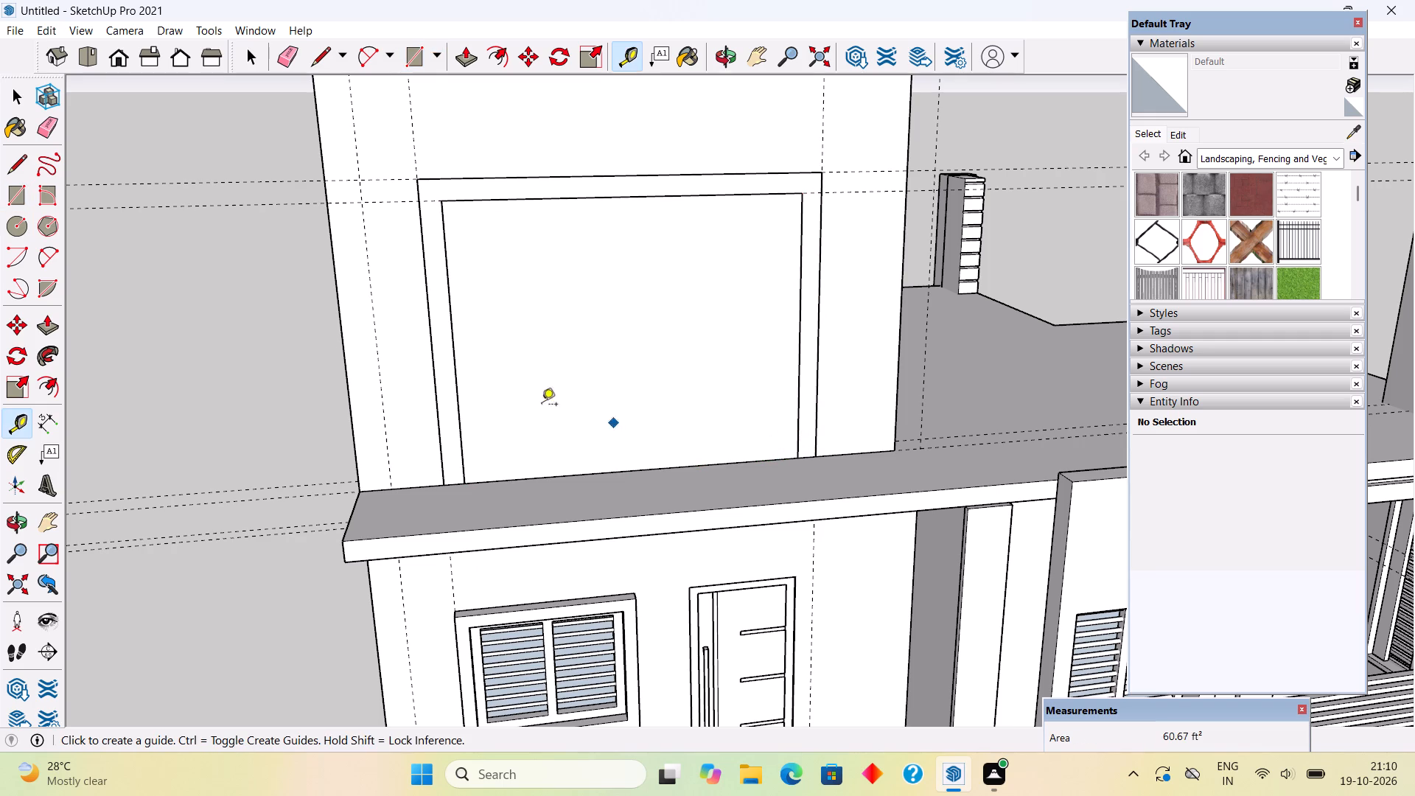
{"action": "key", "text": "f"}
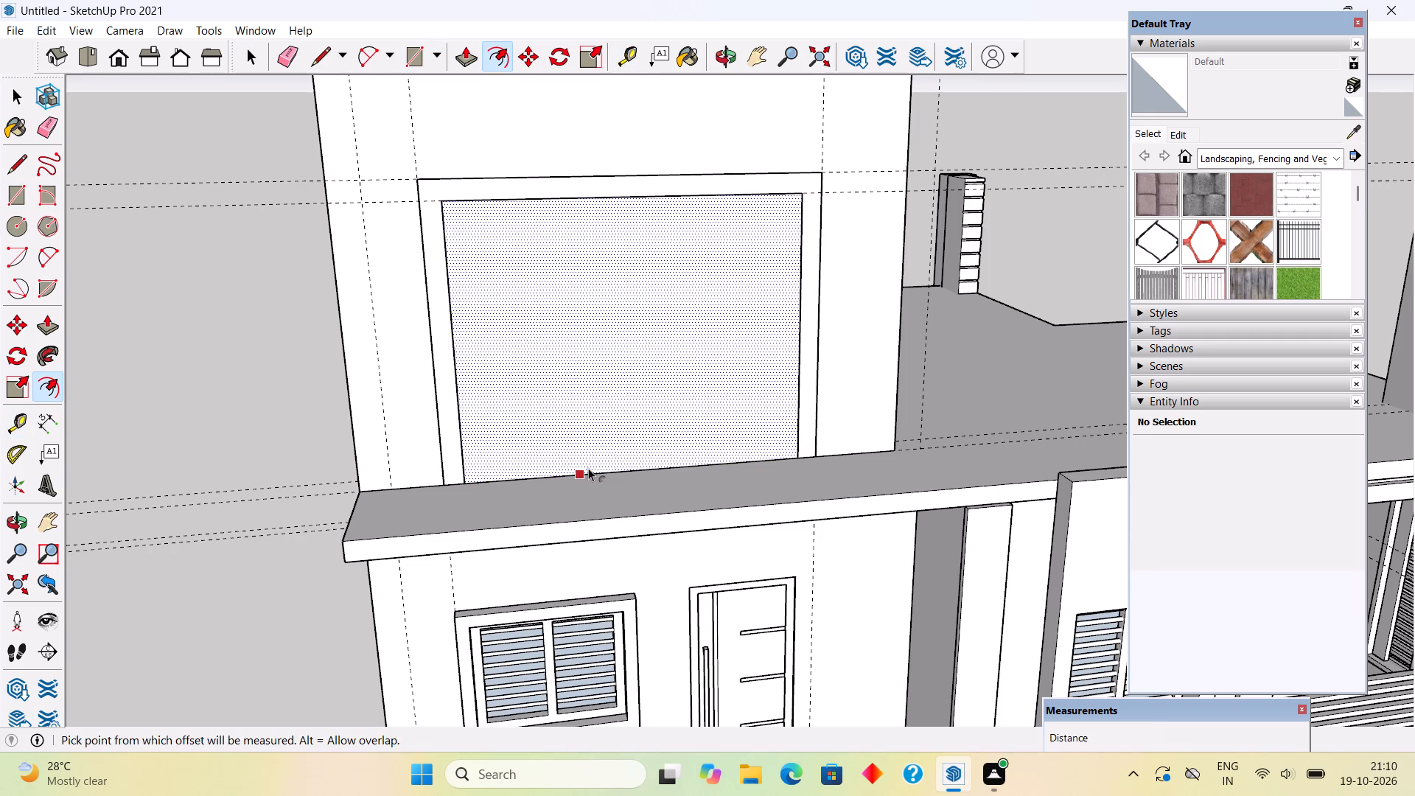
{"action": "left_click", "coordinate": [589, 468]}
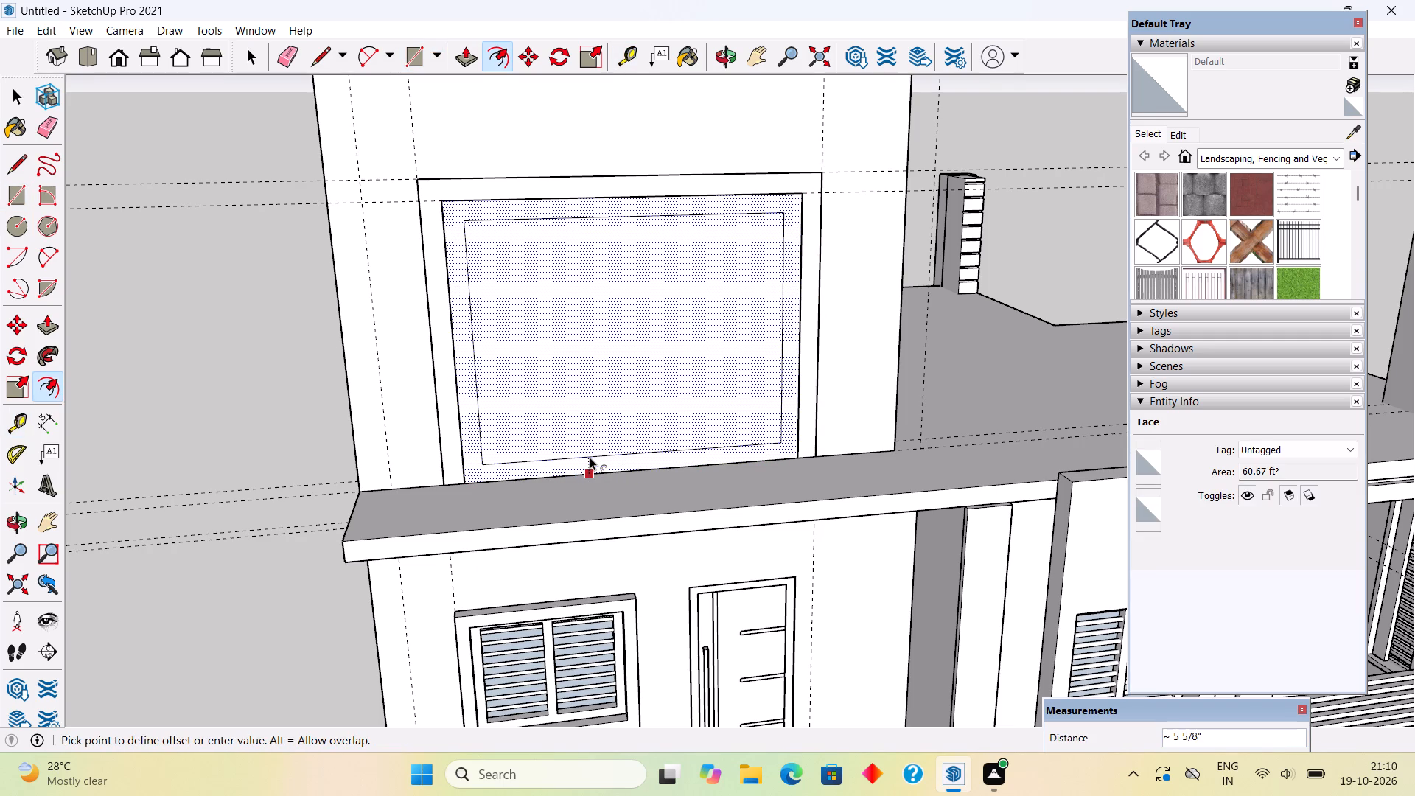
{"action": "type", "text": "4\""}
{"action": "key", "text": "Return"}
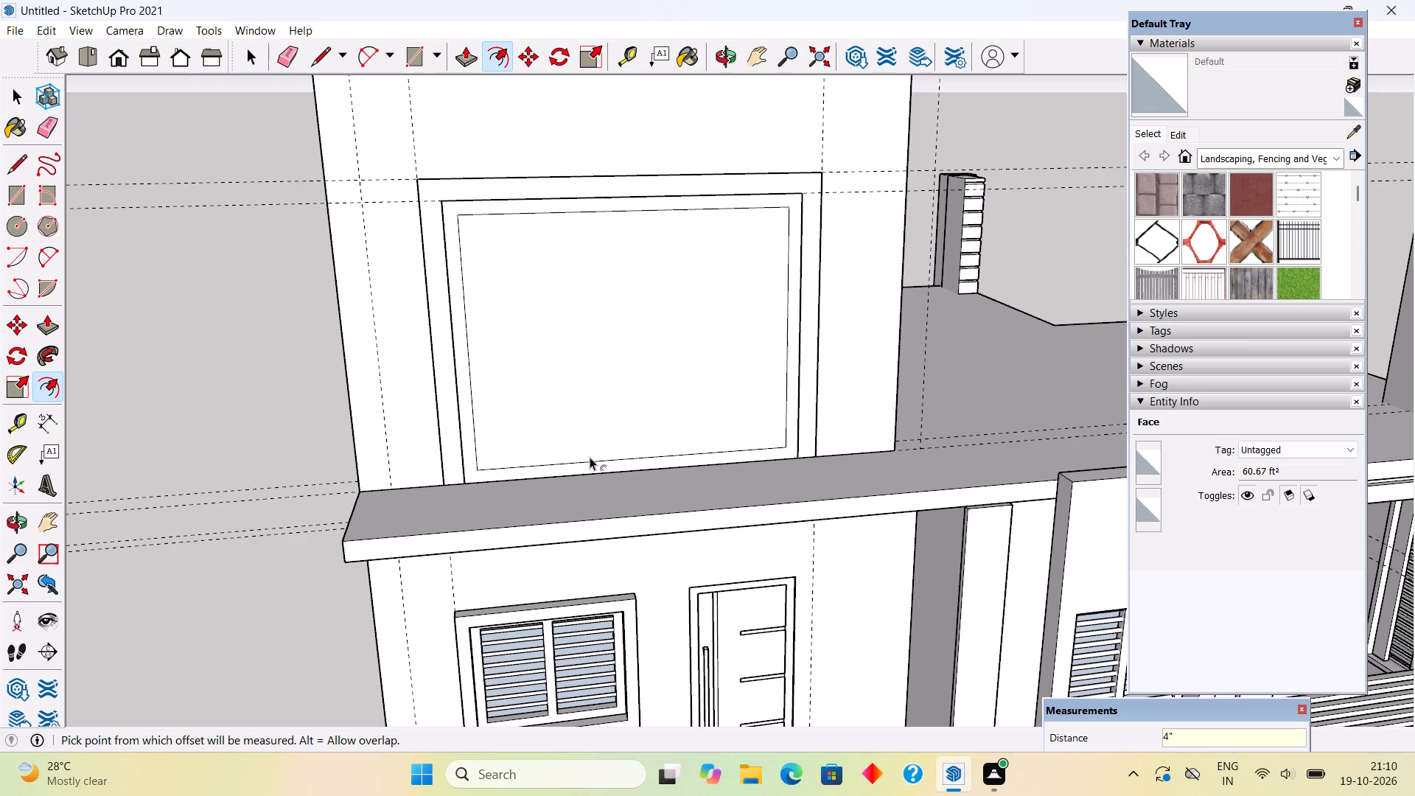
Place a vertical guide through the middle of the opening panel, parallel to the inner rectangle's side edge.
{"action": "type", "text": "ft"}
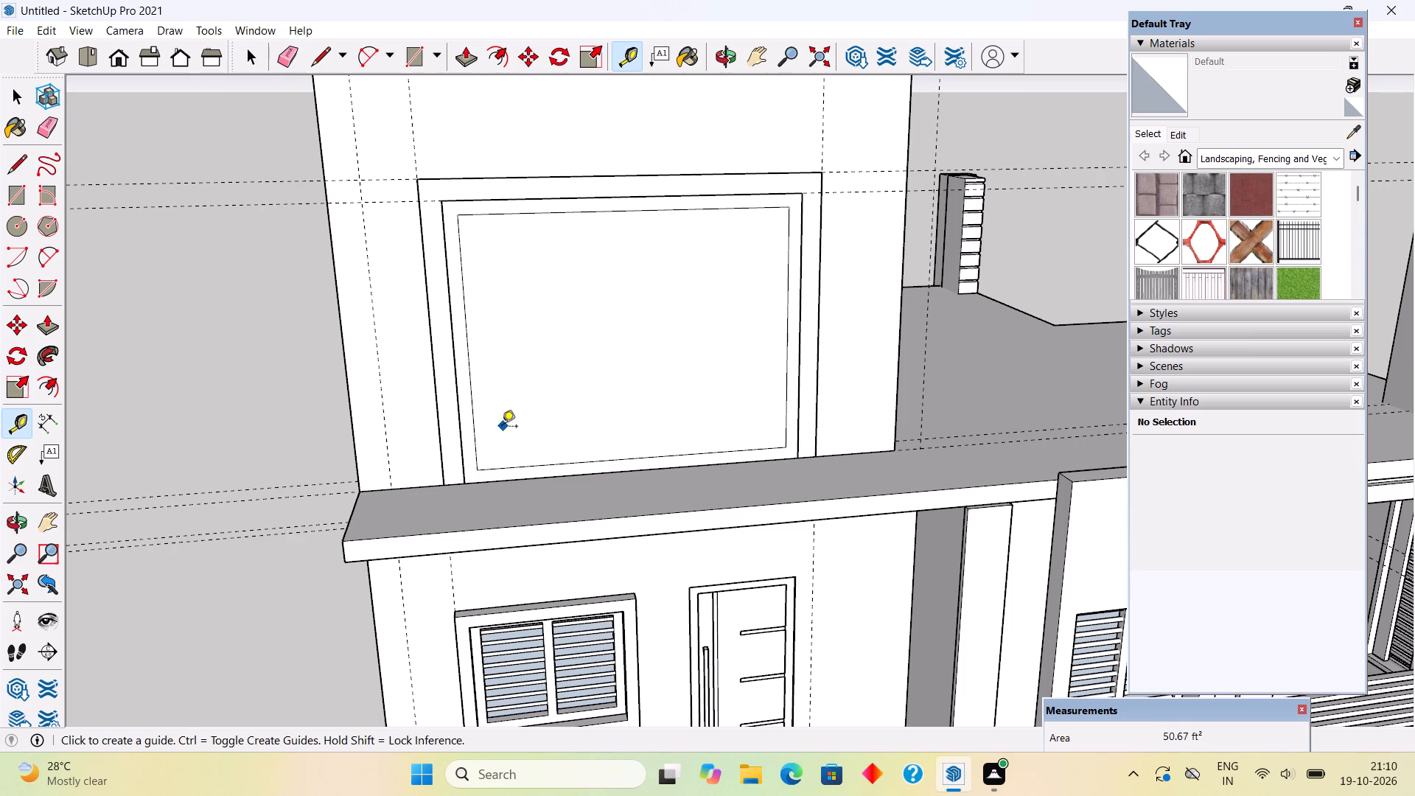
{"action": "left_click", "coordinate": [475, 385]}
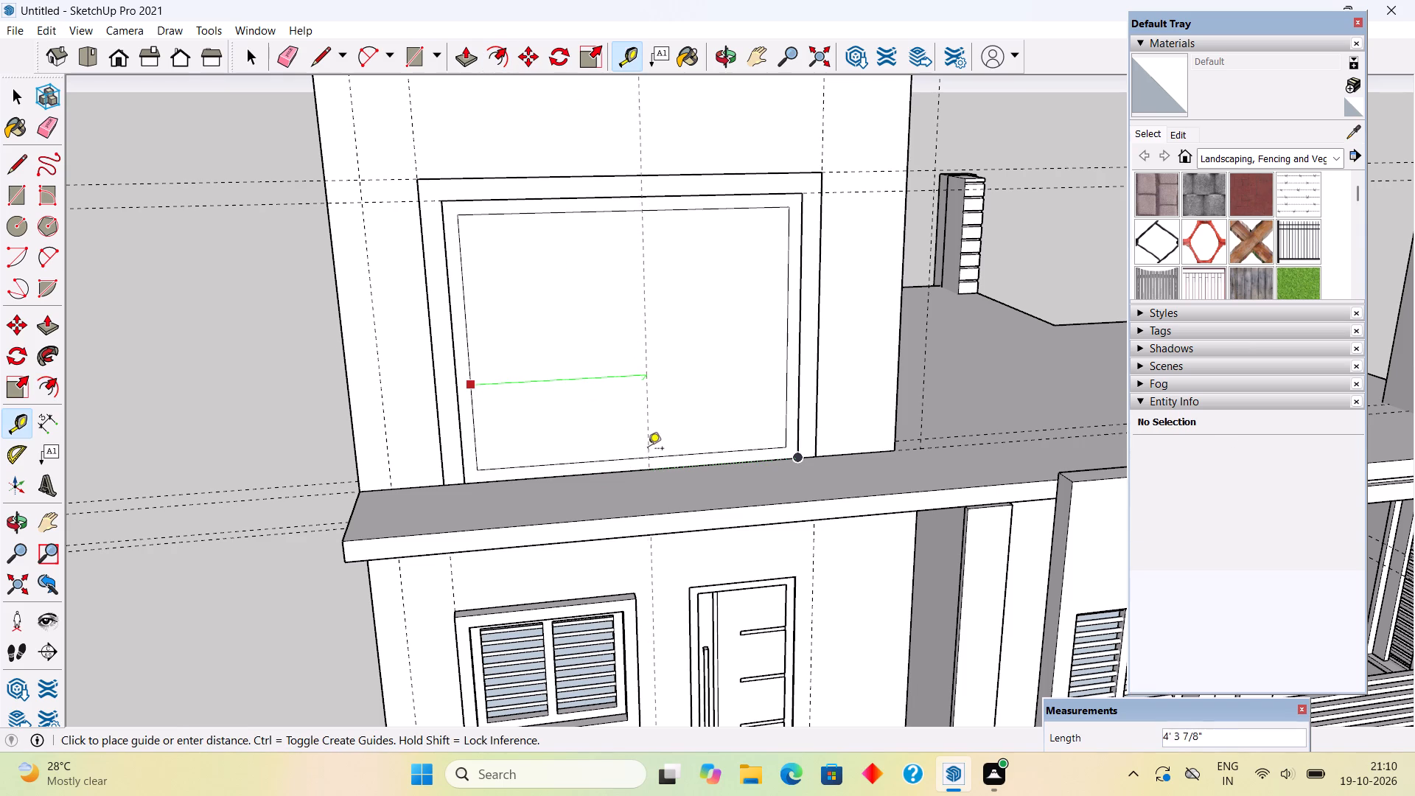
{"action": "left_click", "coordinate": [637, 458]}
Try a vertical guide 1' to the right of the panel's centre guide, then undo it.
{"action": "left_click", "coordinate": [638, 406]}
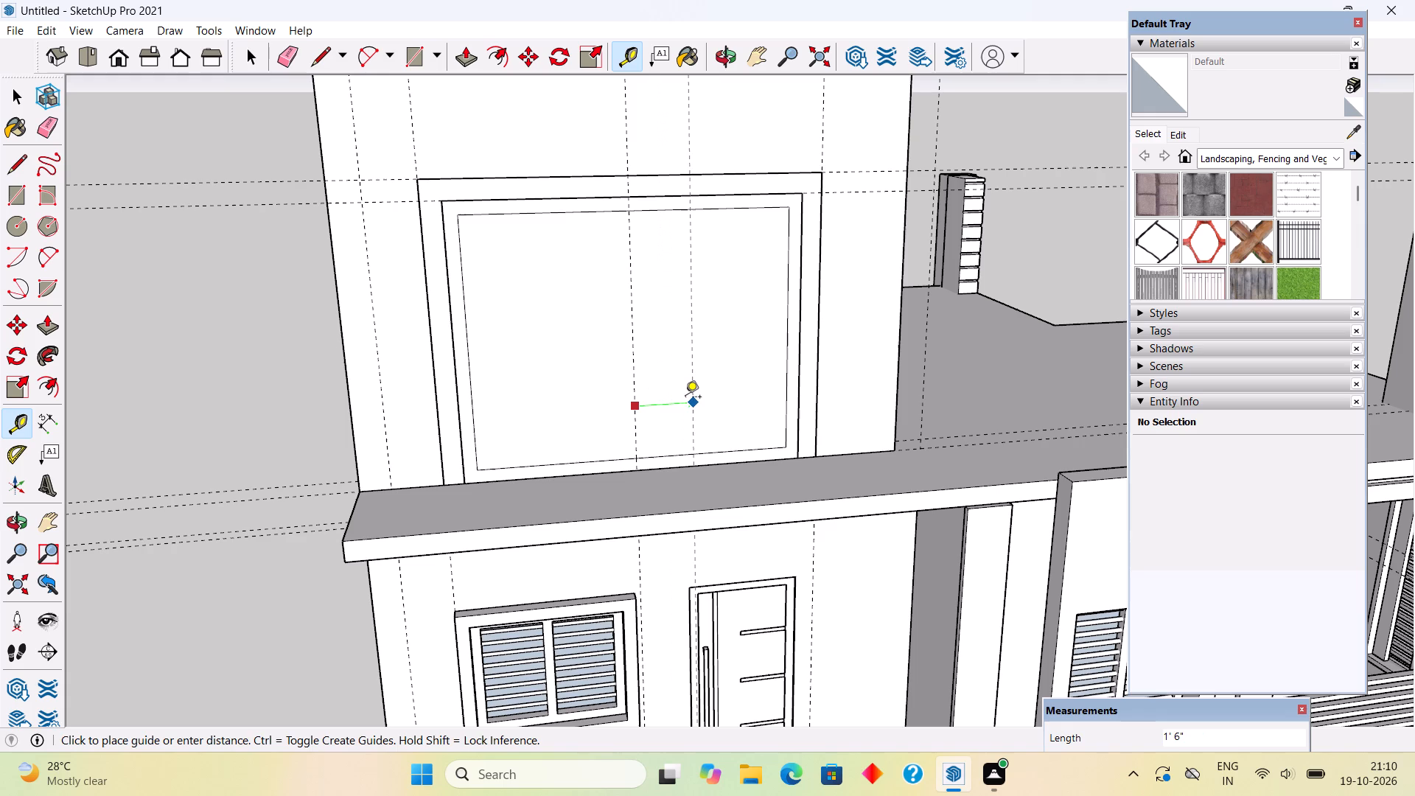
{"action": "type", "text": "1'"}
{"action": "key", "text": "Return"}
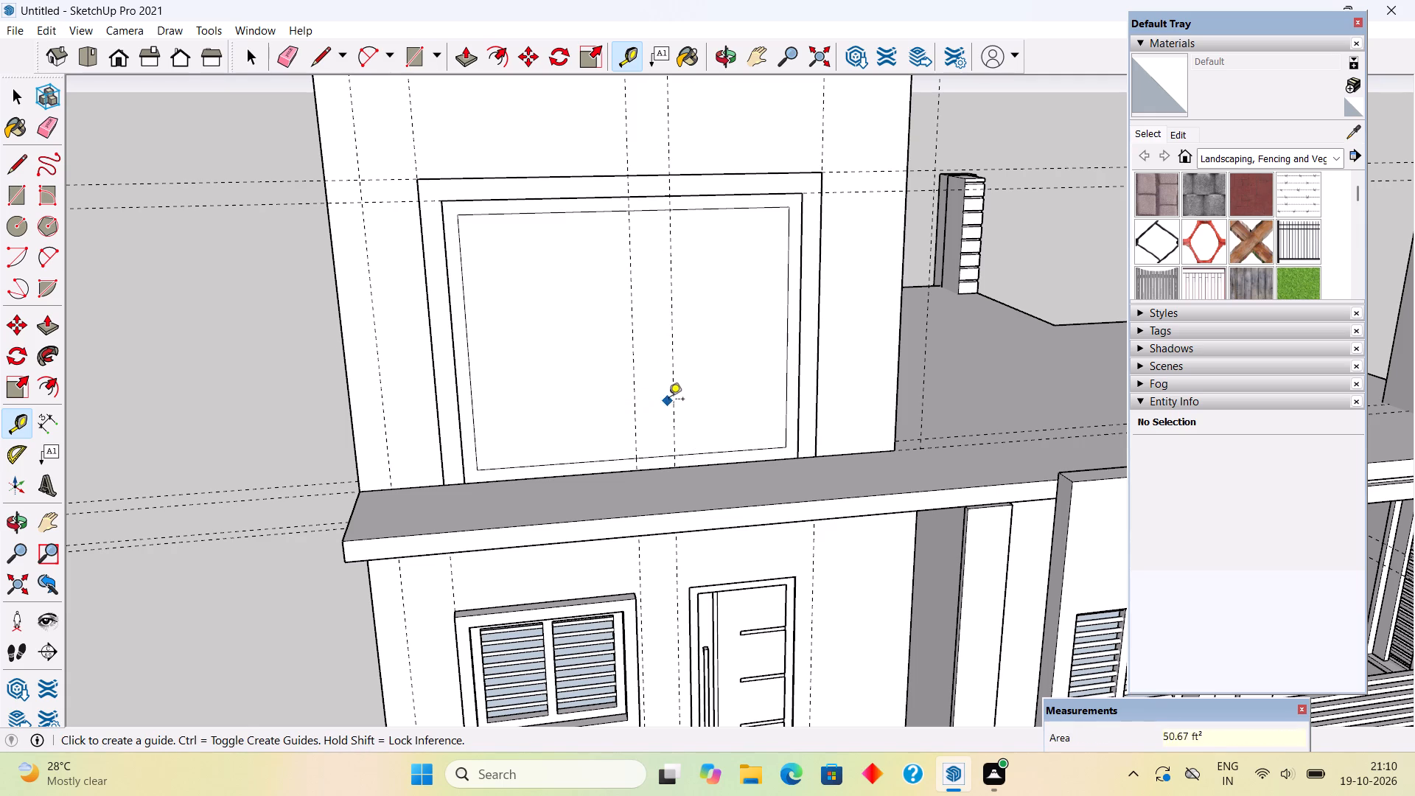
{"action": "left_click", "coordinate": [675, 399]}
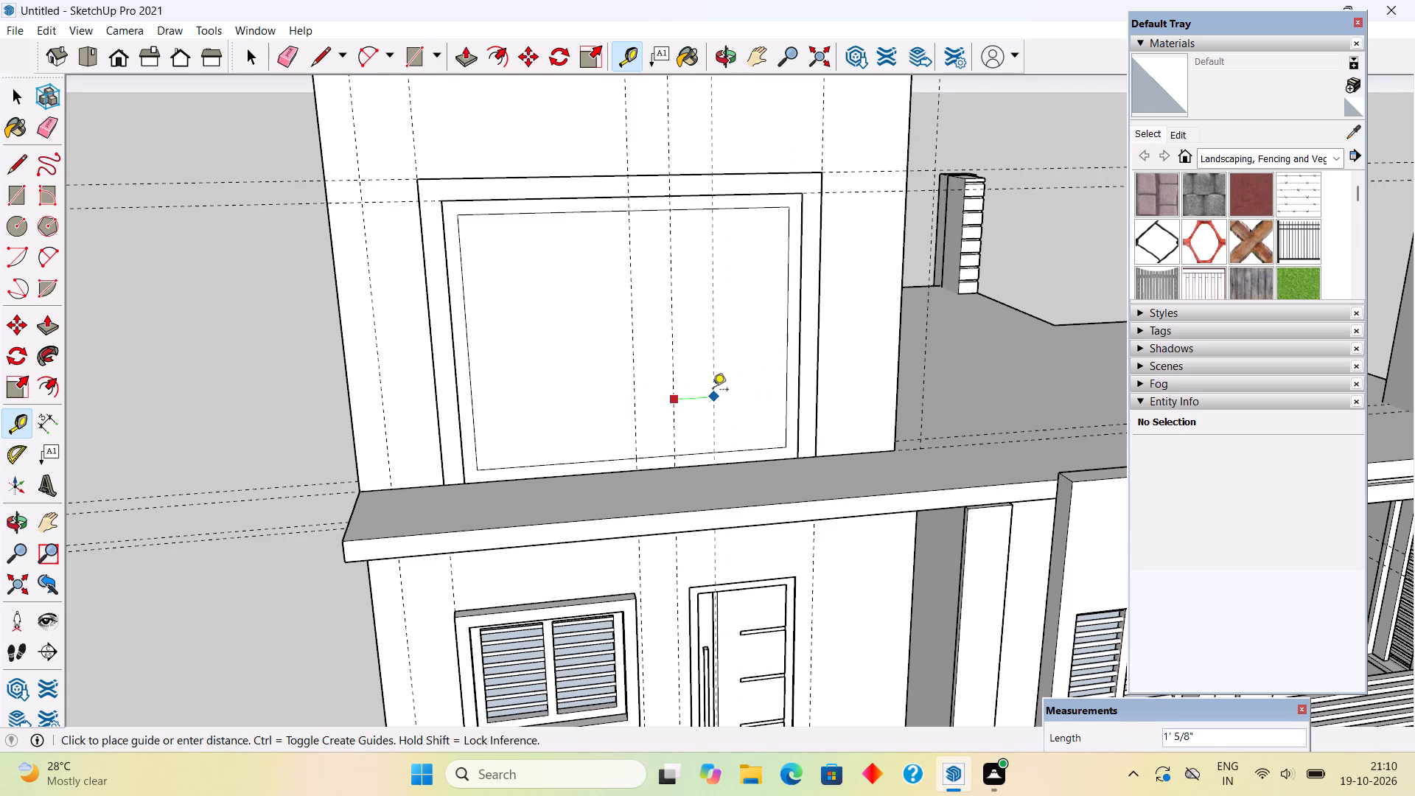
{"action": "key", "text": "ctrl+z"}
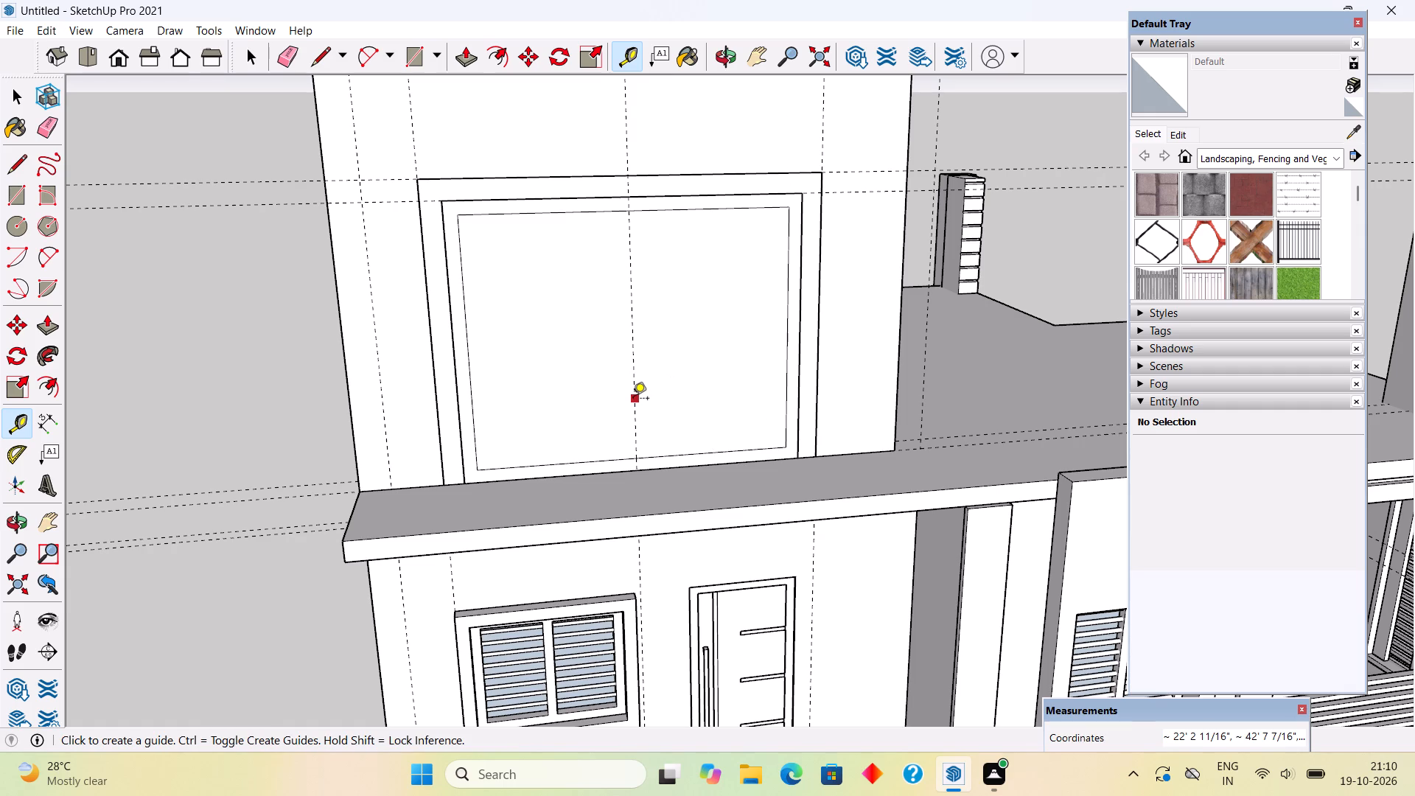
Place vertical guides 1.5' to either side of the panel's centre guide.
{"action": "left_click", "coordinate": [633, 399]}
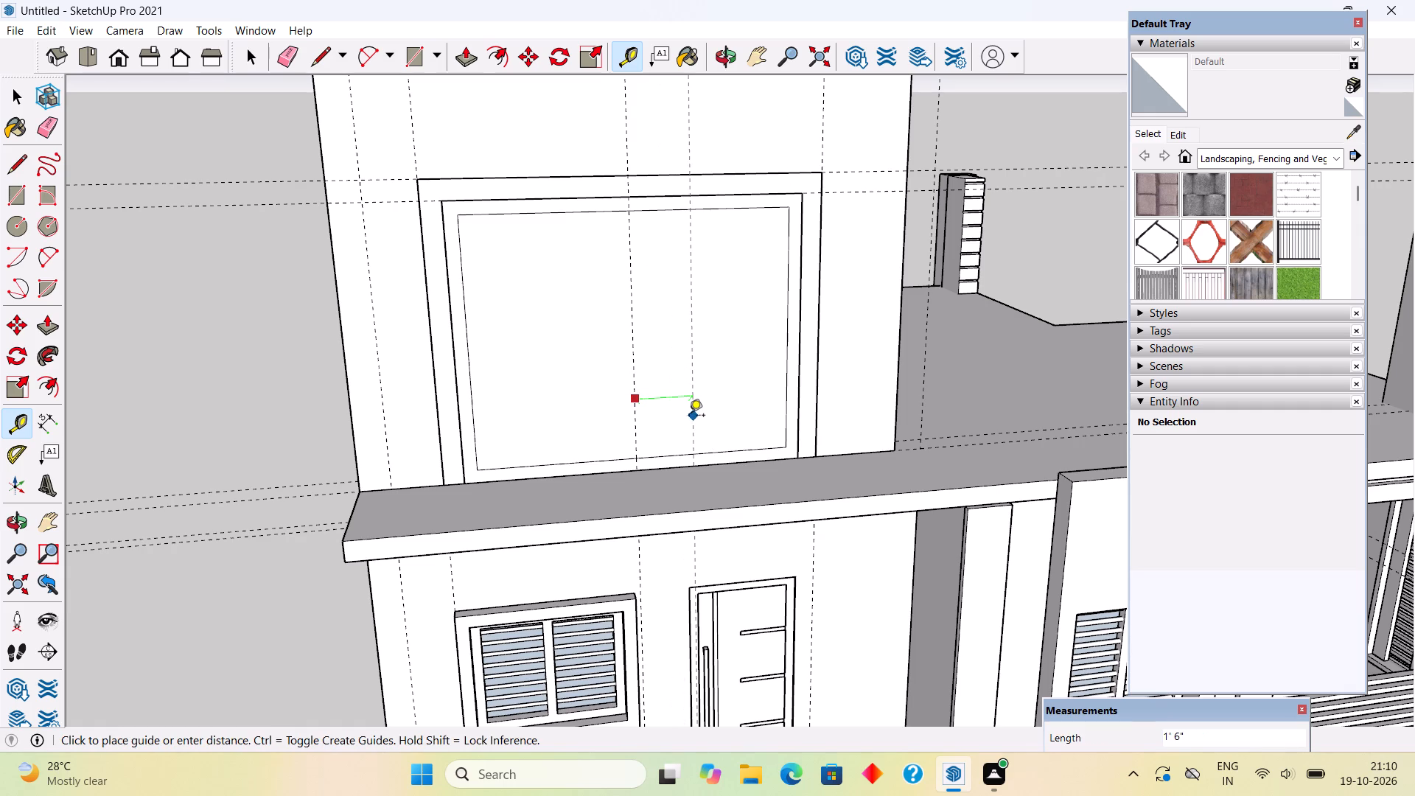
{"action": "type", "text": "1.5"}
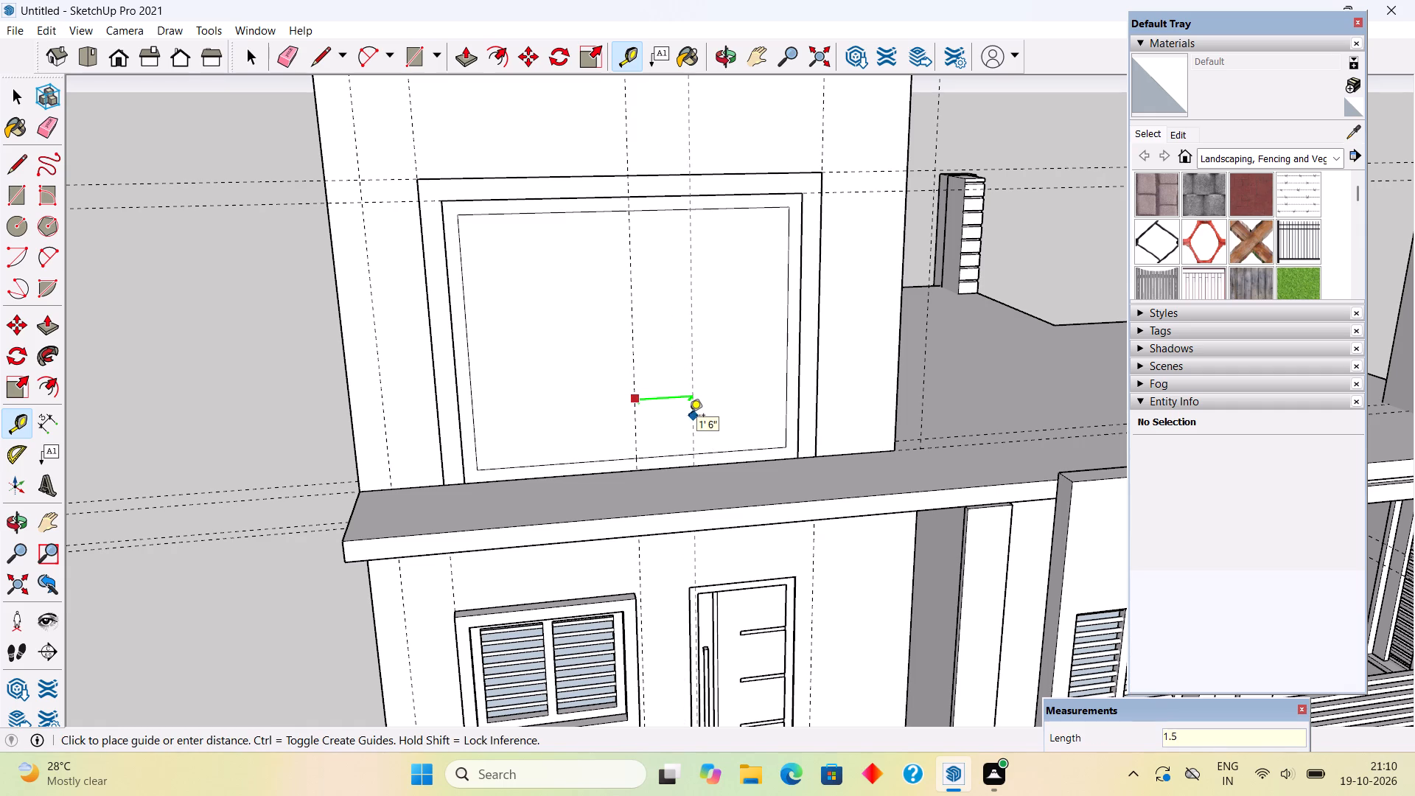
{"action": "key", "text": "apostrophe"}
{"action": "key", "text": "Return"}
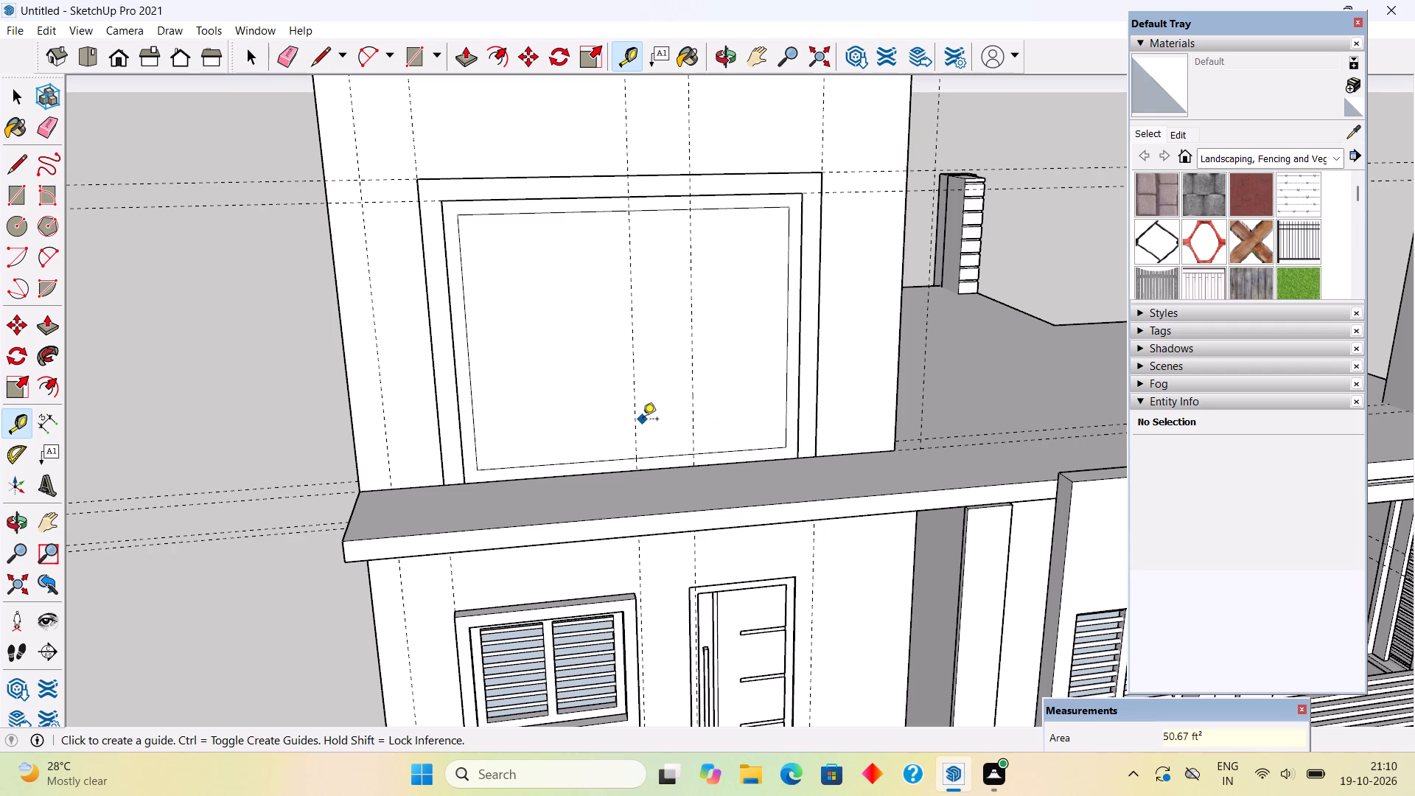
{"action": "left_click", "coordinate": [636, 427]}
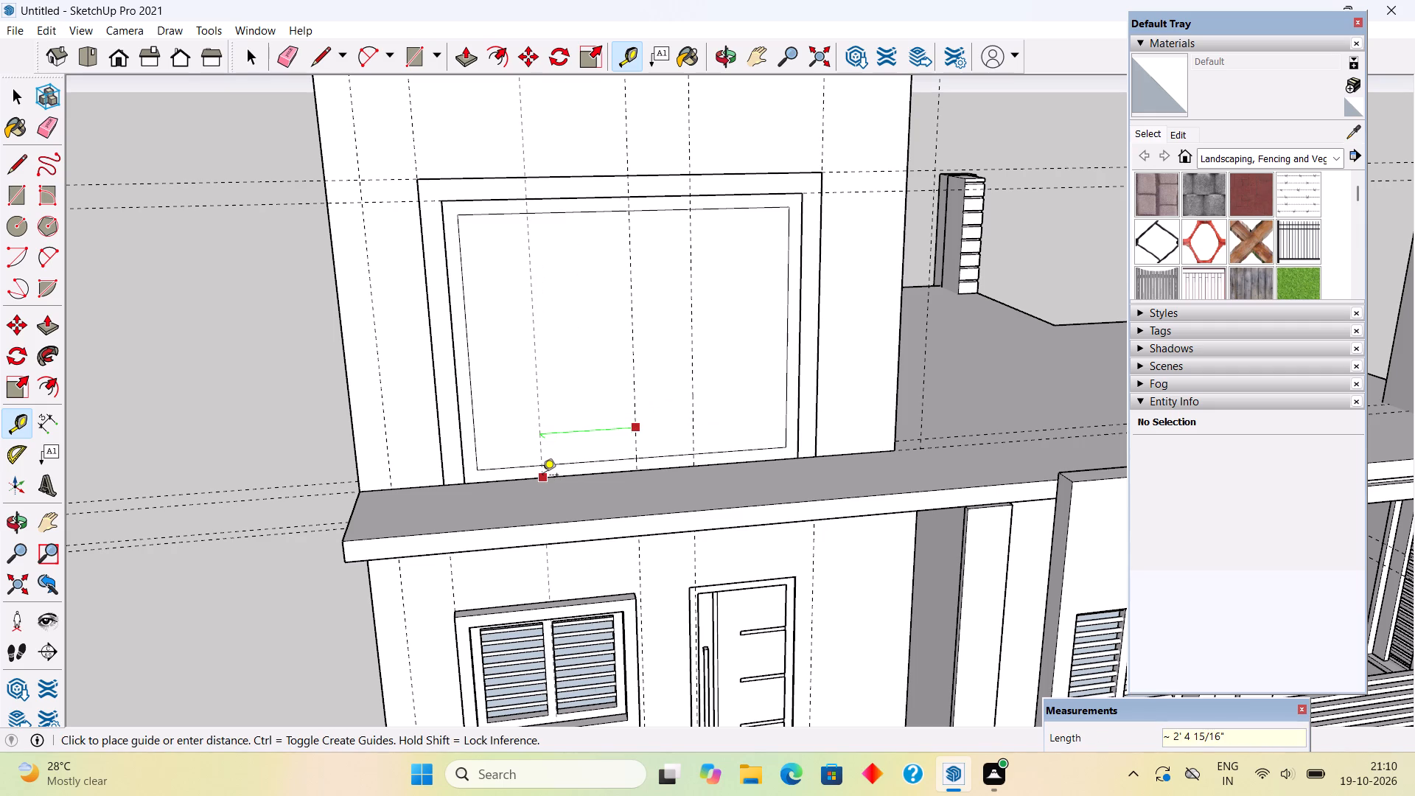
{"action": "type", "text": "1.5'"}
{"action": "key", "text": "Return"}
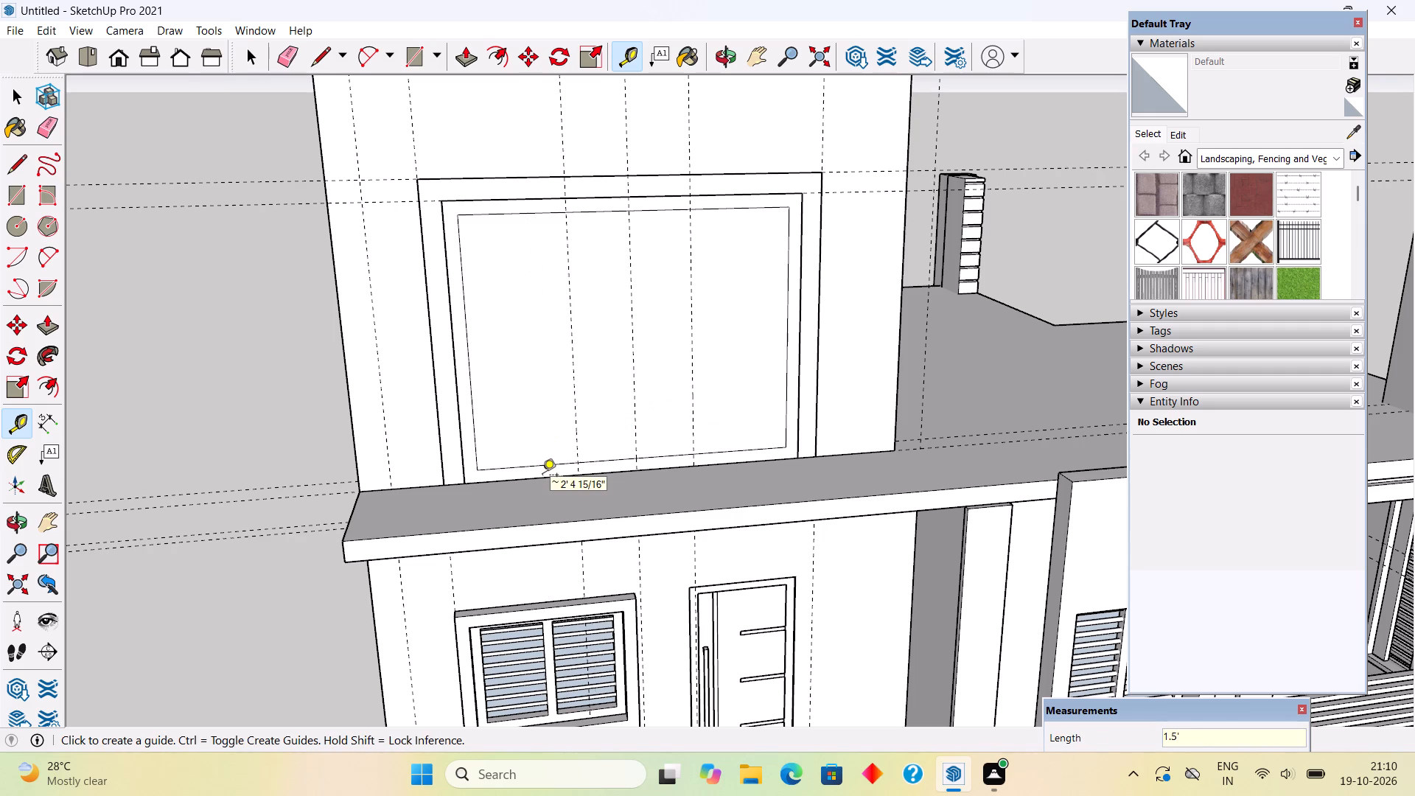
Add a guide 2" right of the left 1.5' guide, and another 4" back to the left of that one.
{"action": "left_click", "coordinate": [579, 415]}
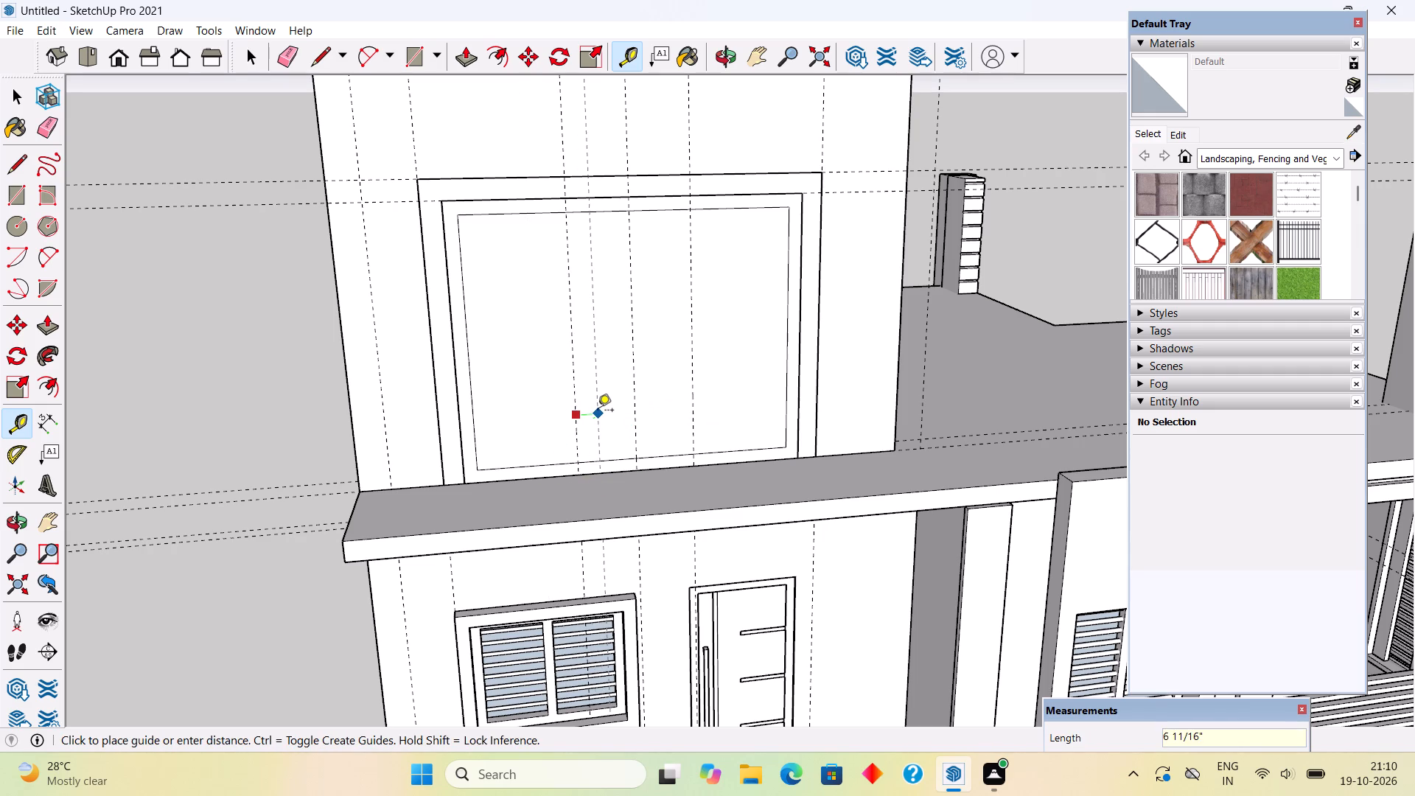
{"action": "type", "text": "2\""}
{"action": "key", "text": "Return"}
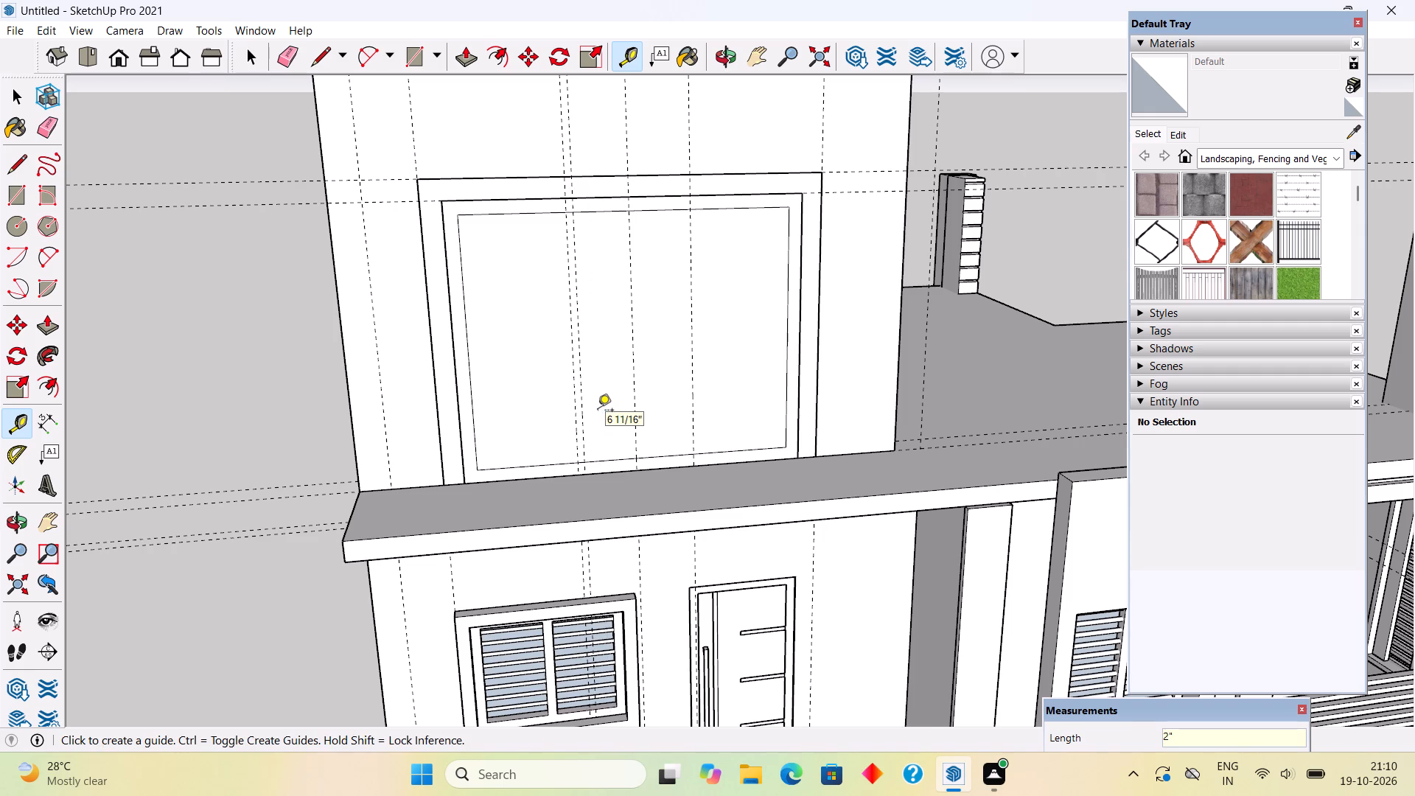
{"action": "scroll", "coordinate": [598, 411], "scroll_direction": "up", "scroll_amount": 7}
{"action": "left_click", "coordinate": [565, 391]}
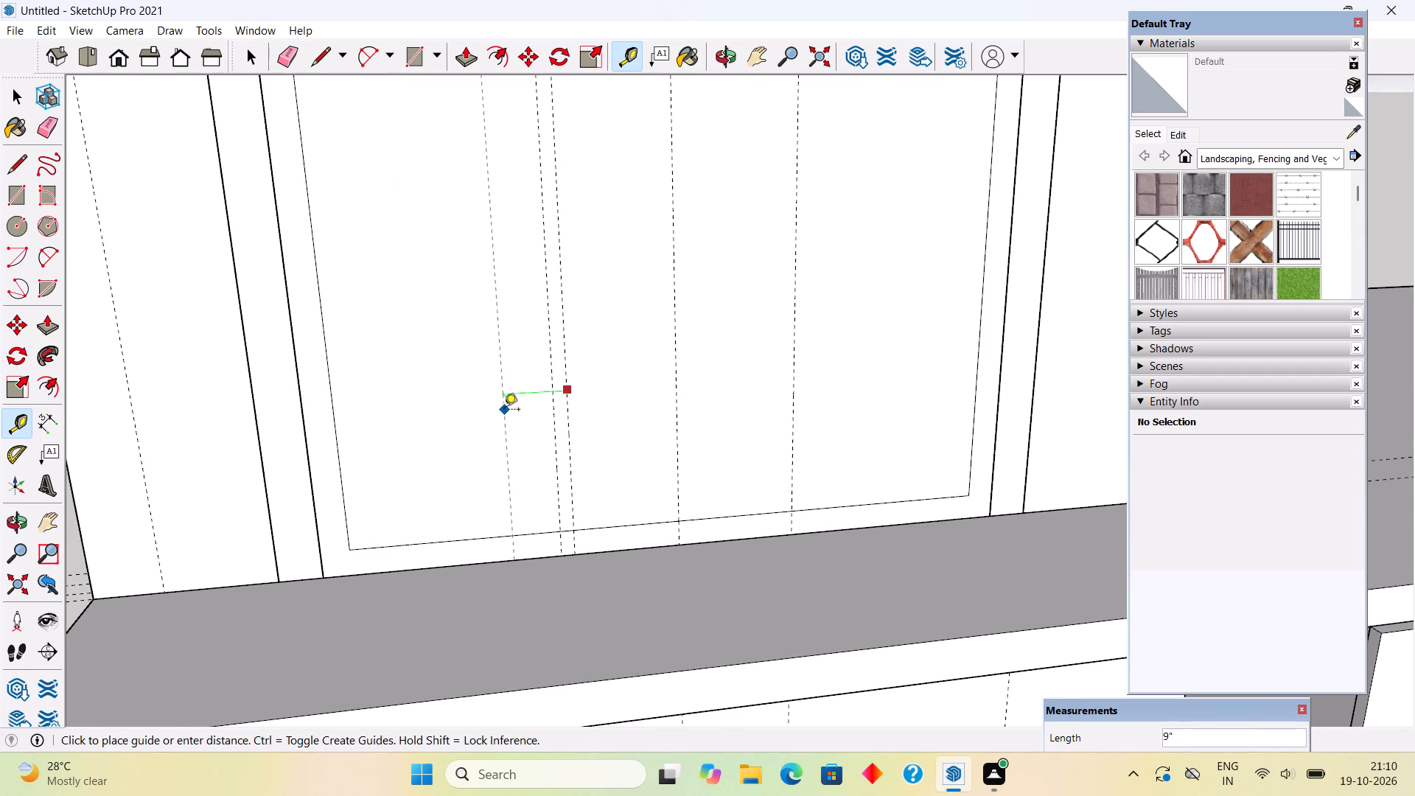
{"action": "type", "text": "4\""}
{"action": "key", "text": "Return"}
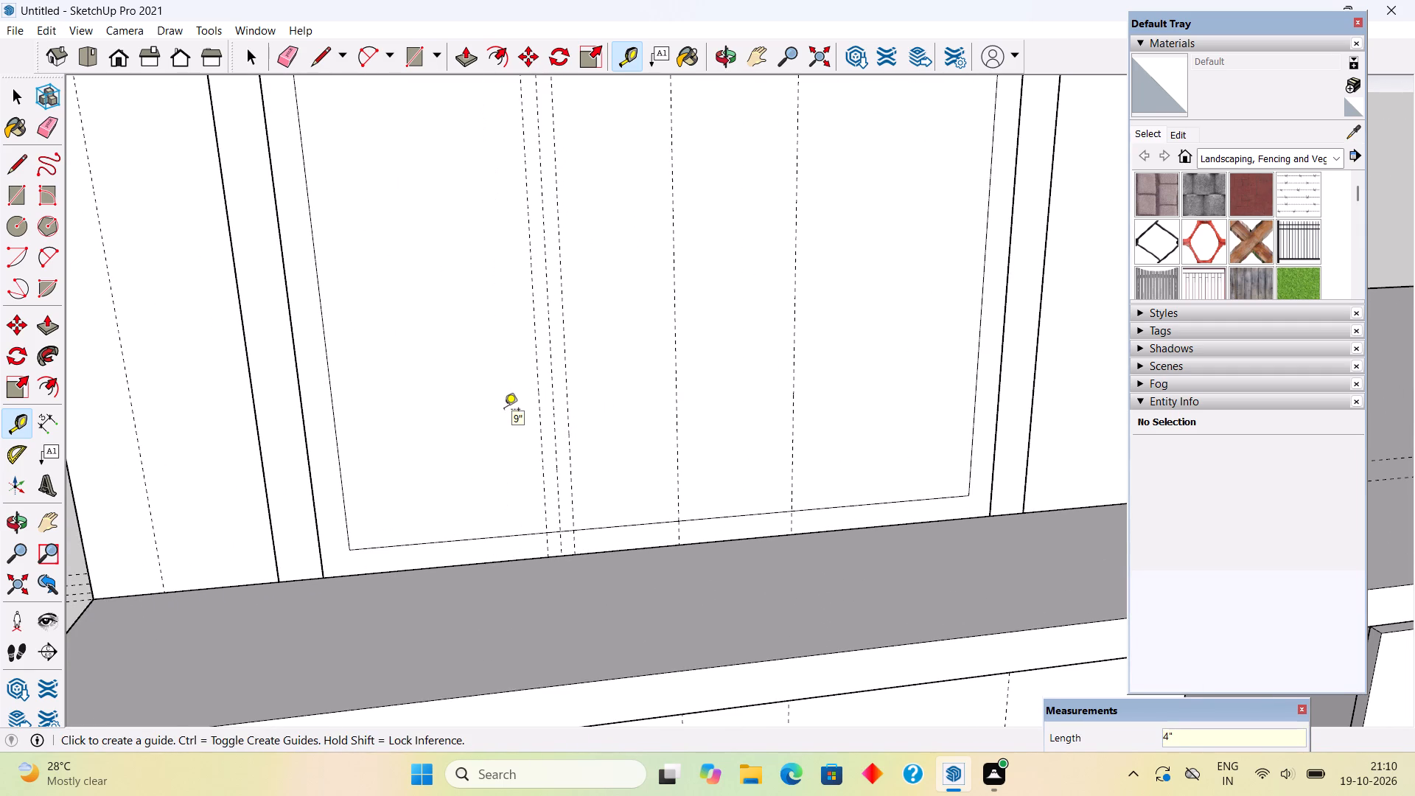
Add vertical guides 2" to each side of the right 1.5' guide.
{"action": "scroll", "coordinate": [504, 411], "scroll_direction": "down", "scroll_amount": 6}
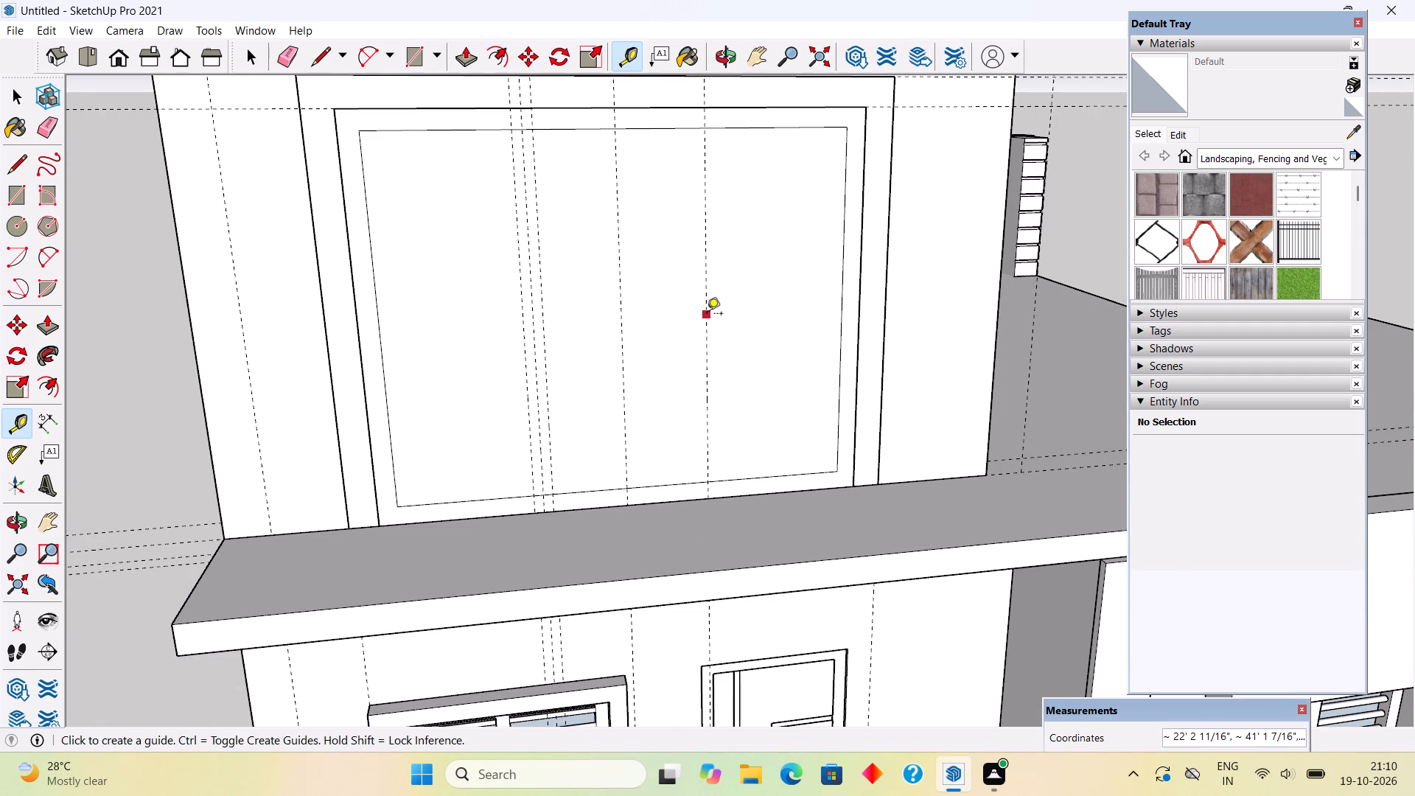
{"action": "left_click", "coordinate": [707, 315]}
{"action": "type", "text": "2\""}
{"action": "key", "text": "Return"}
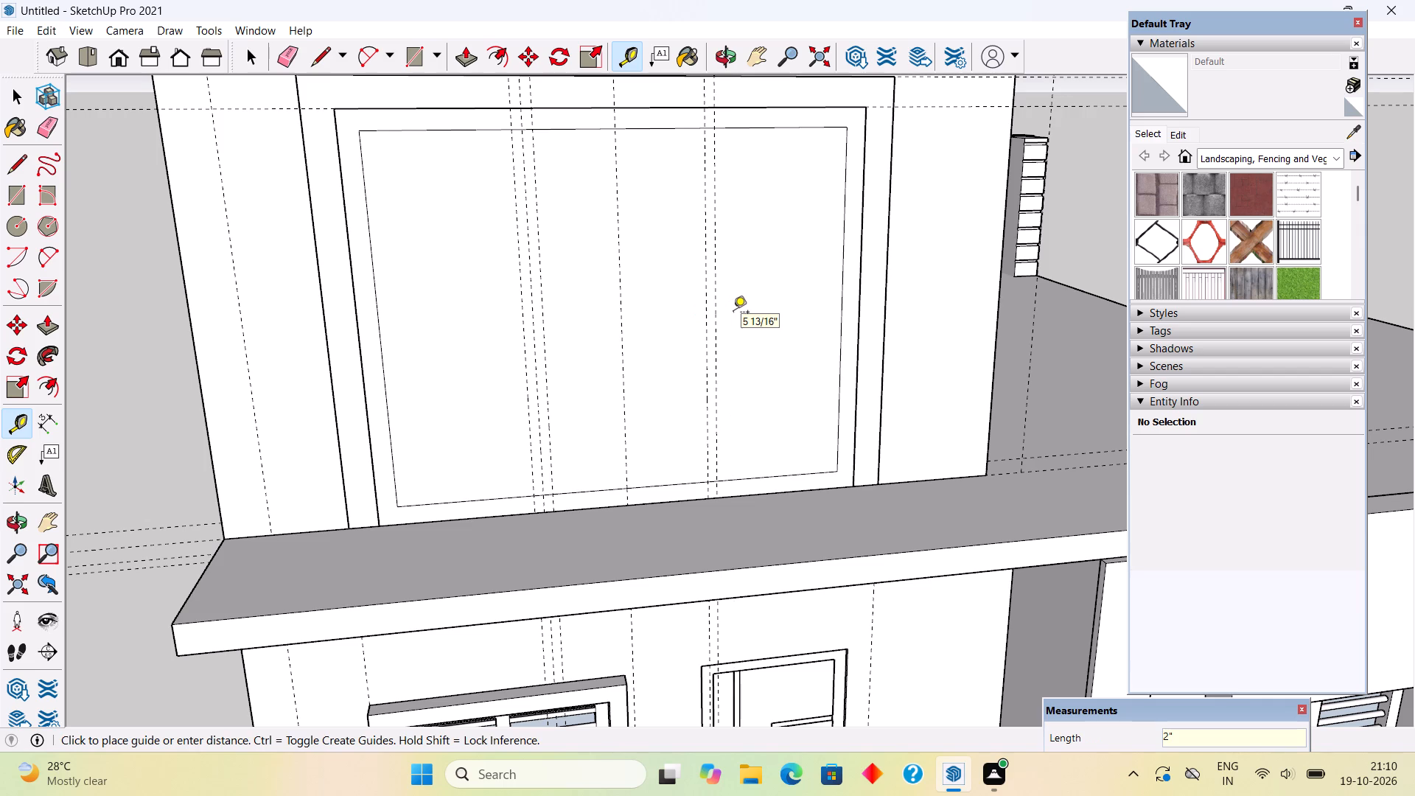
{"action": "left_click", "coordinate": [711, 322]}
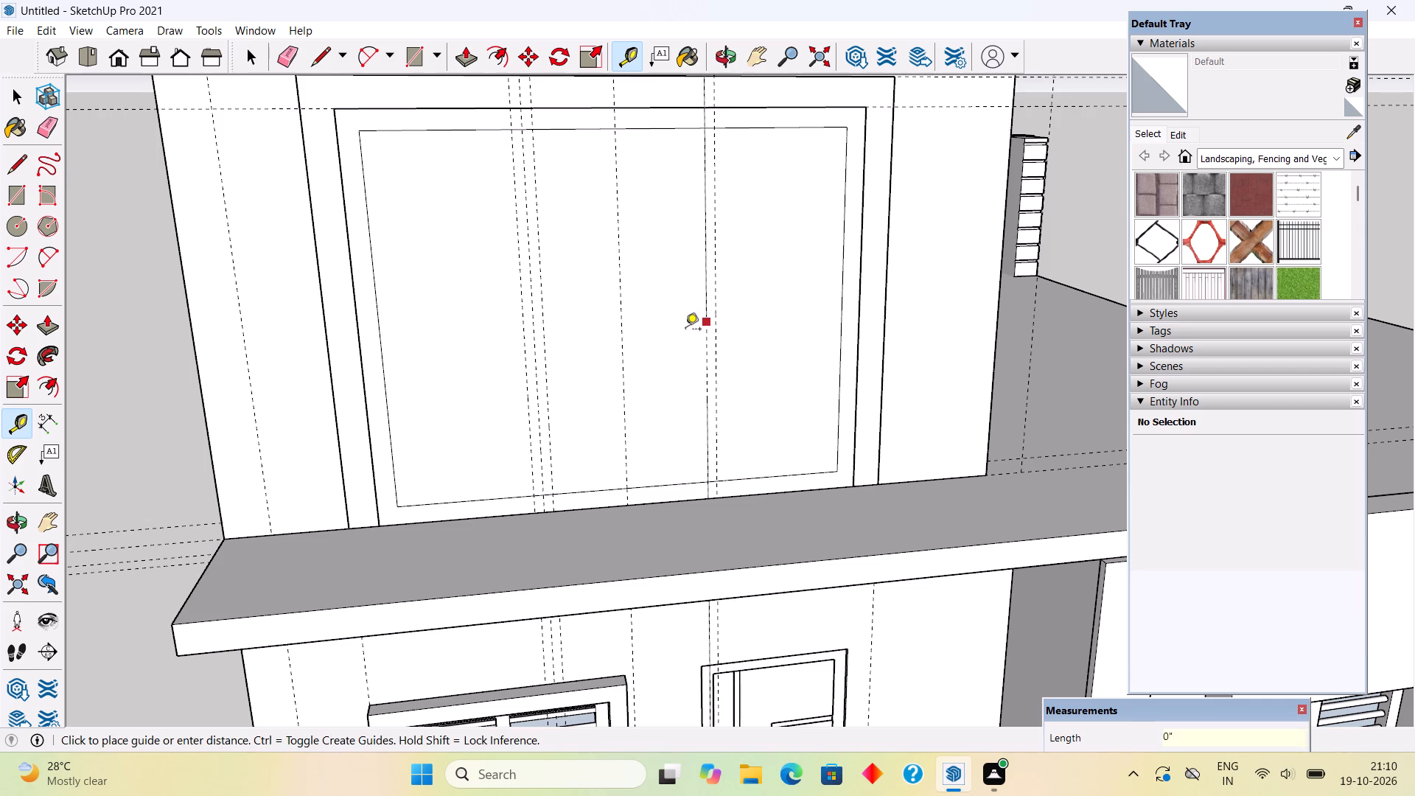
{"action": "type", "text": "2\""}
{"action": "key", "text": "Return"}
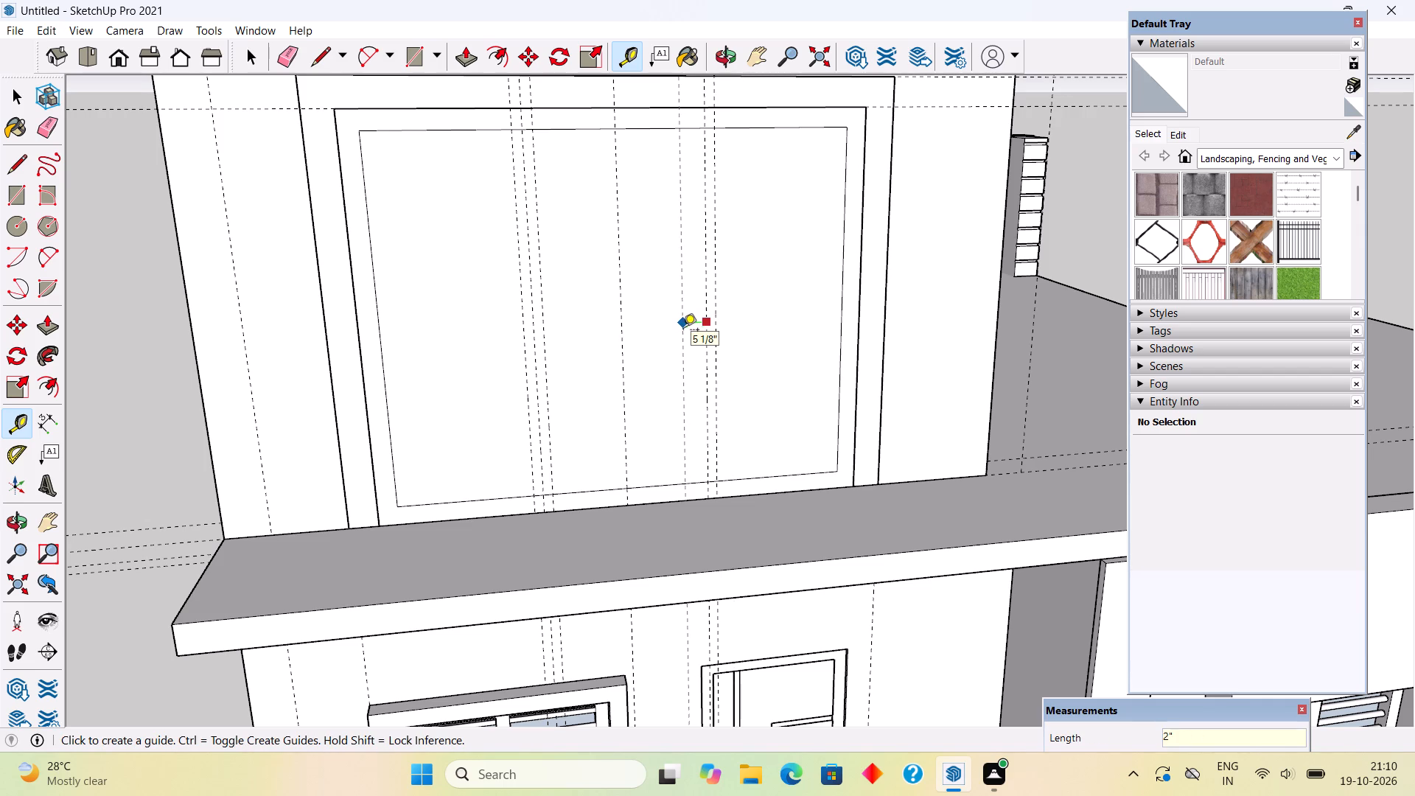
Draw four vertical 6'4" lines along the outer guides of both pairs, from the inner rectangle's top edge to its bottom edge.
{"action": "key", "text": "l"}
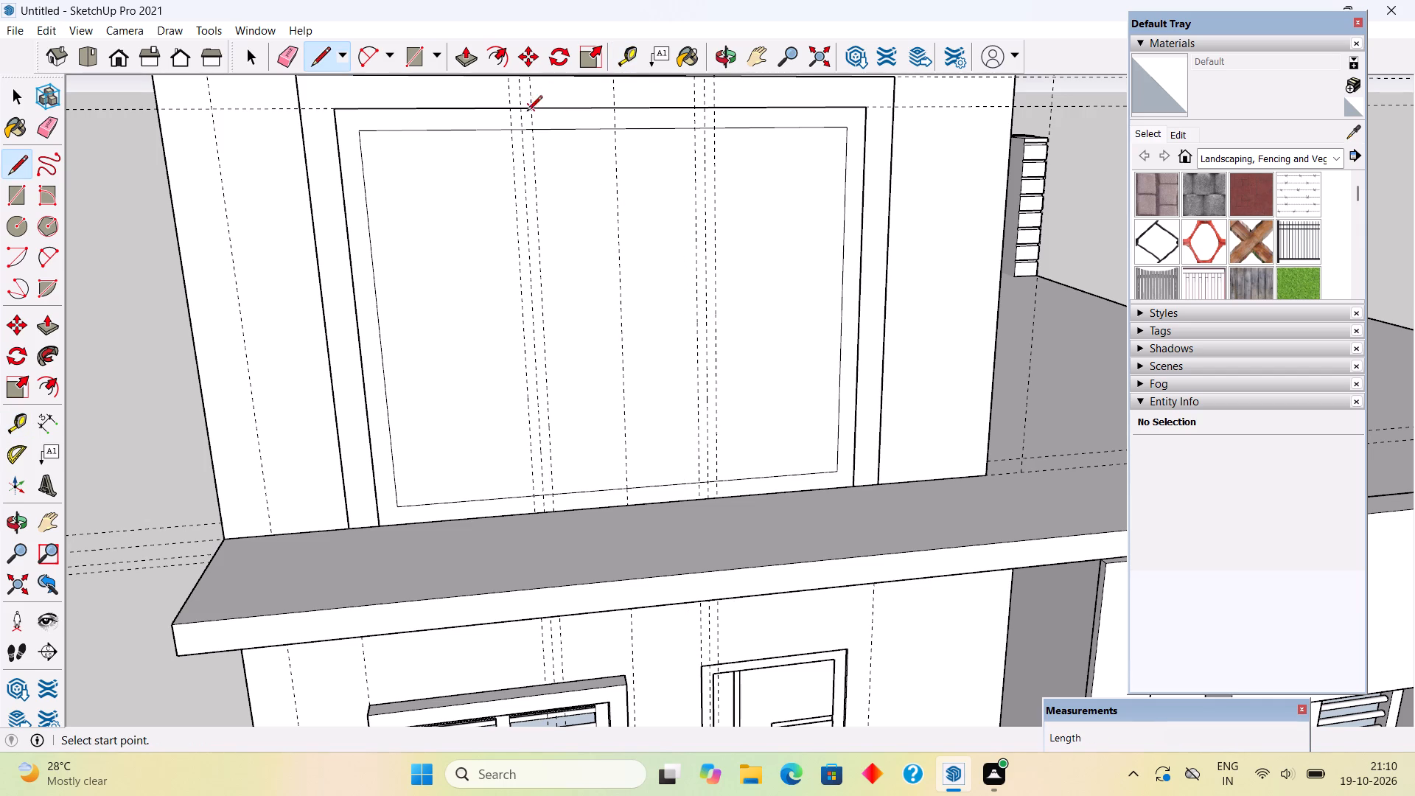
{"action": "left_click", "coordinate": [531, 132]}
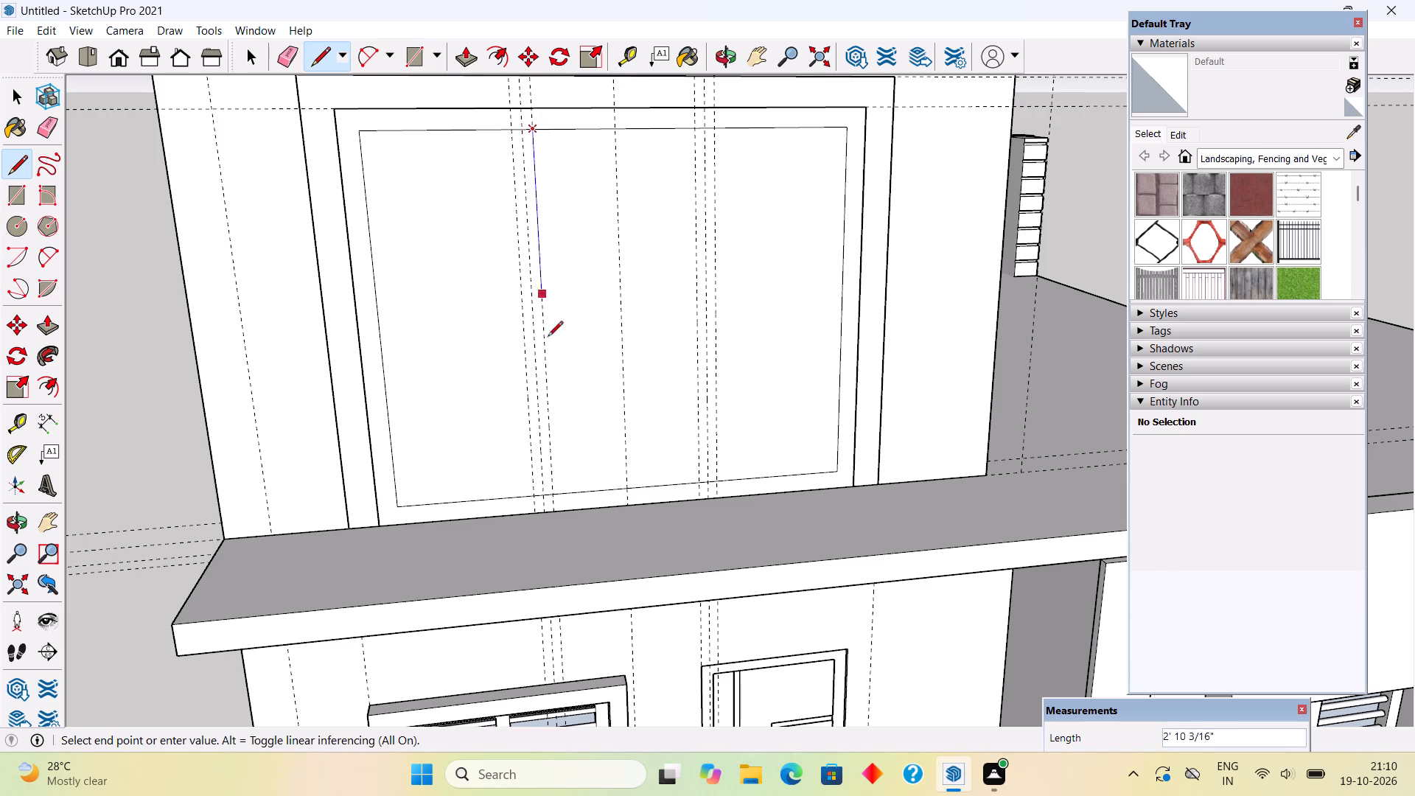
{"action": "left_click", "coordinate": [554, 492]}
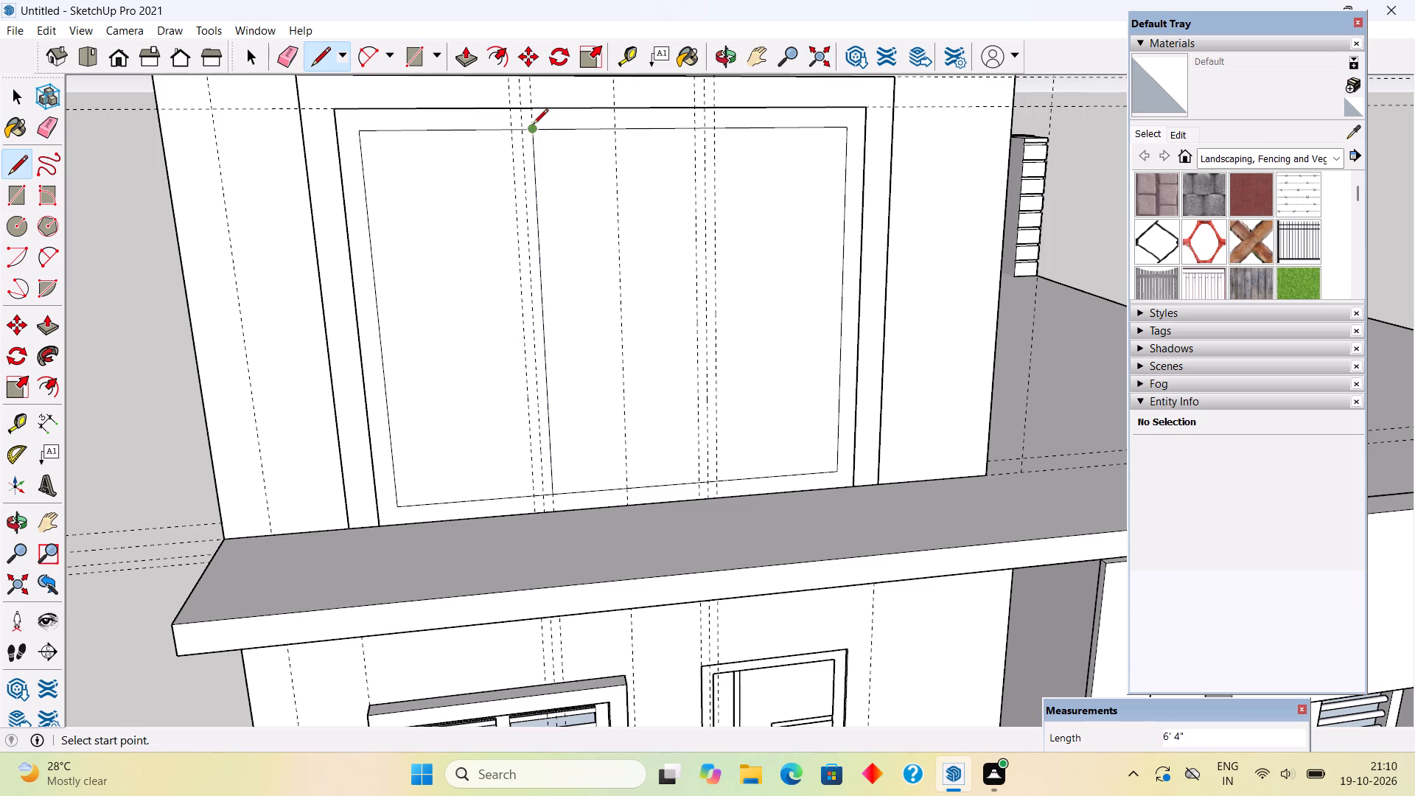
{"action": "left_click", "coordinate": [514, 130]}
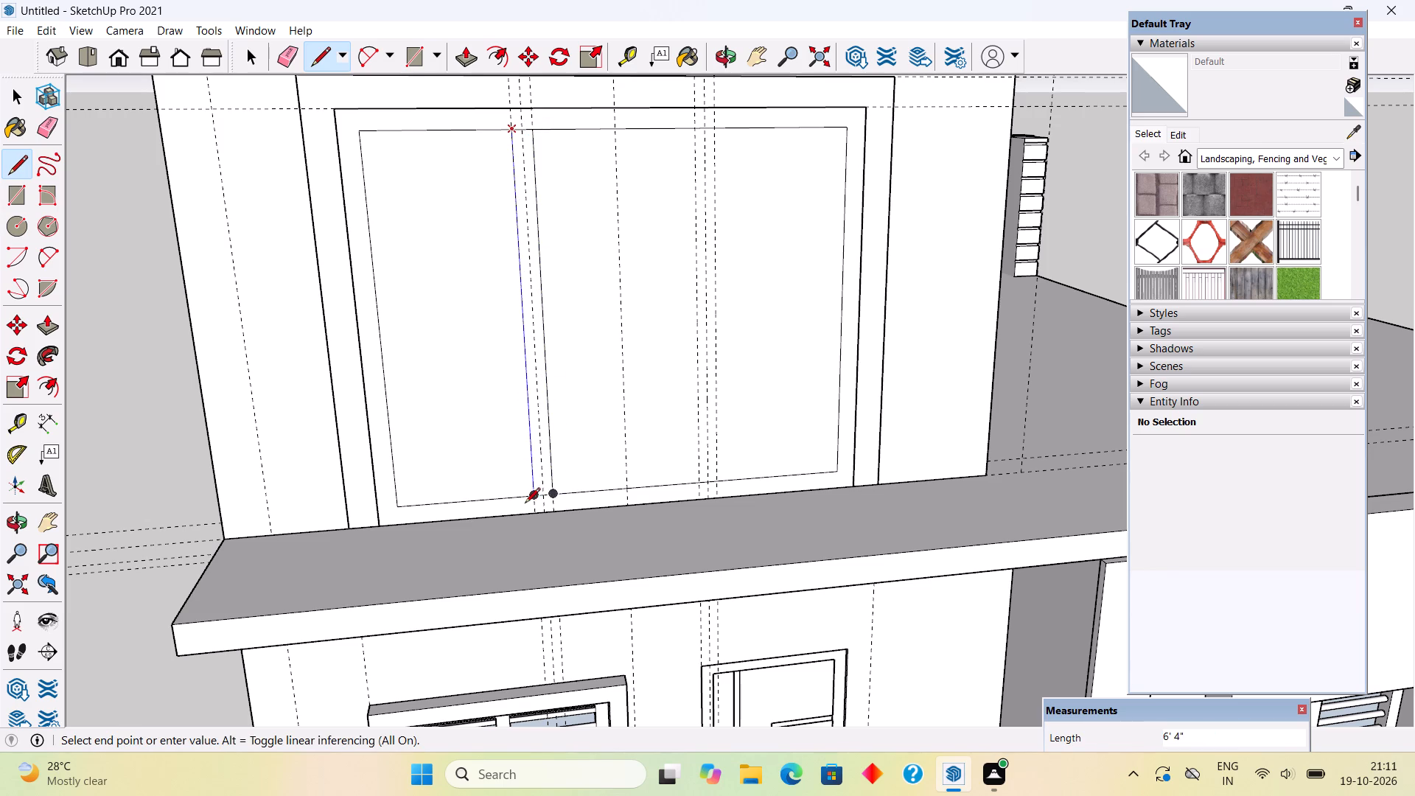
{"action": "left_click", "coordinate": [533, 497]}
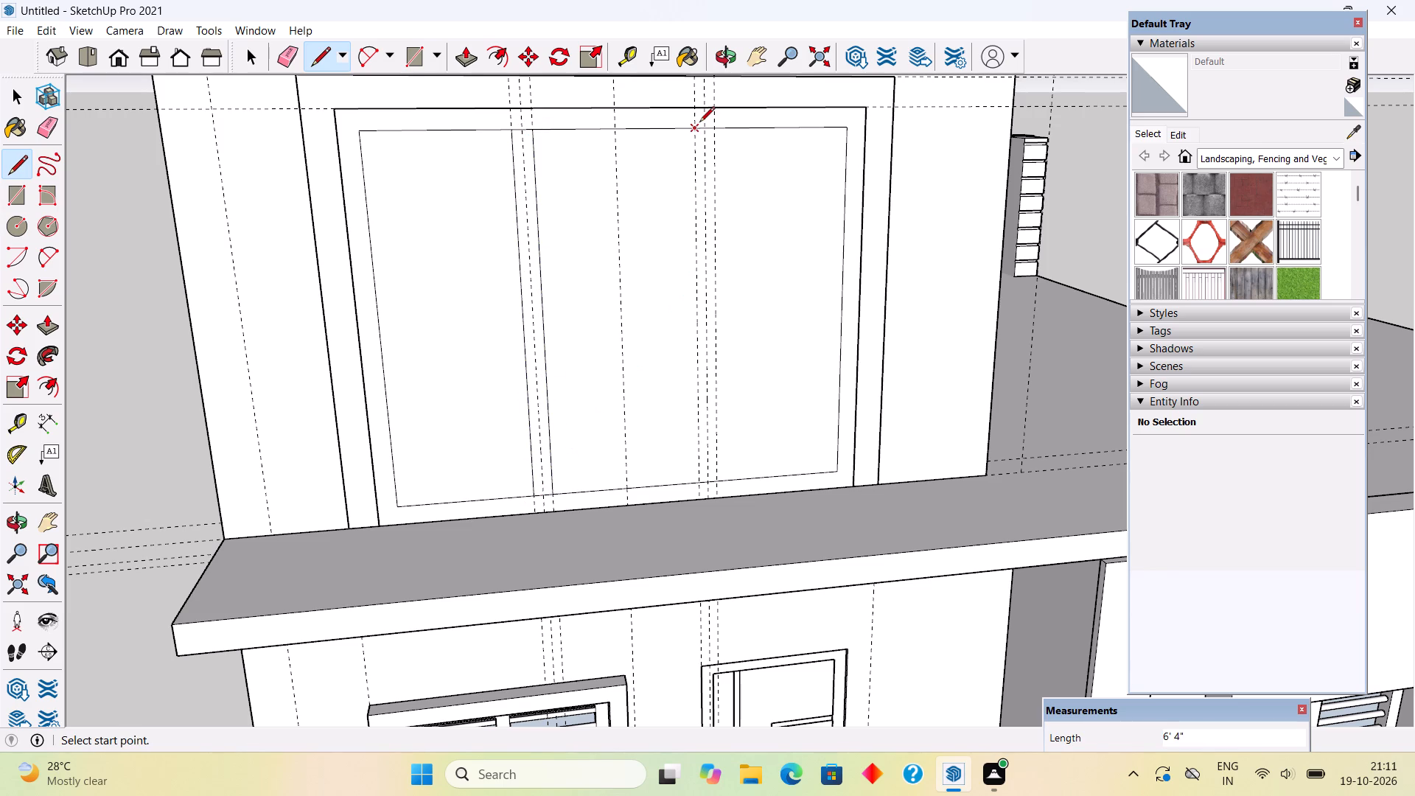
{"action": "left_click", "coordinate": [699, 123]}
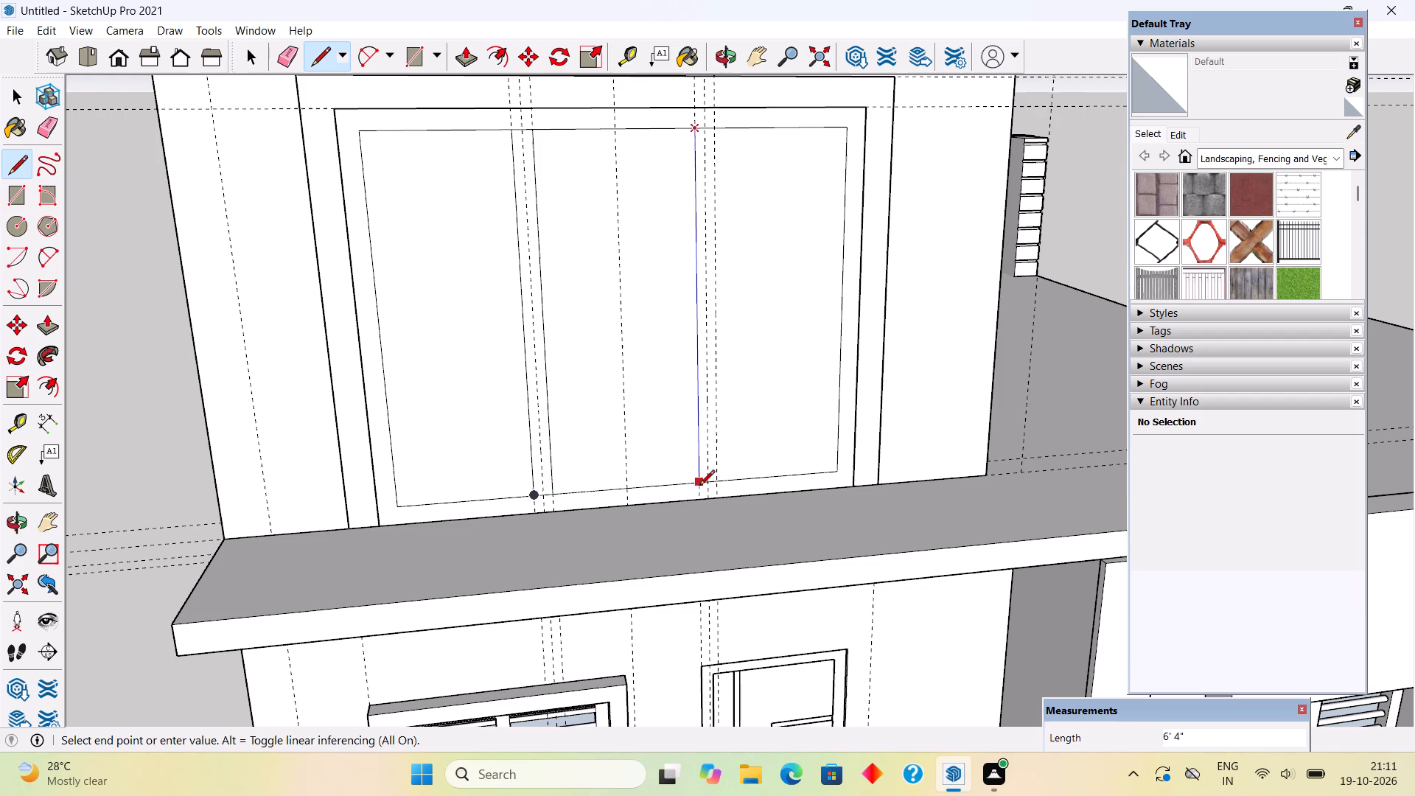
{"action": "left_click", "coordinate": [699, 486]}
{"action": "left_click", "coordinate": [718, 132]}
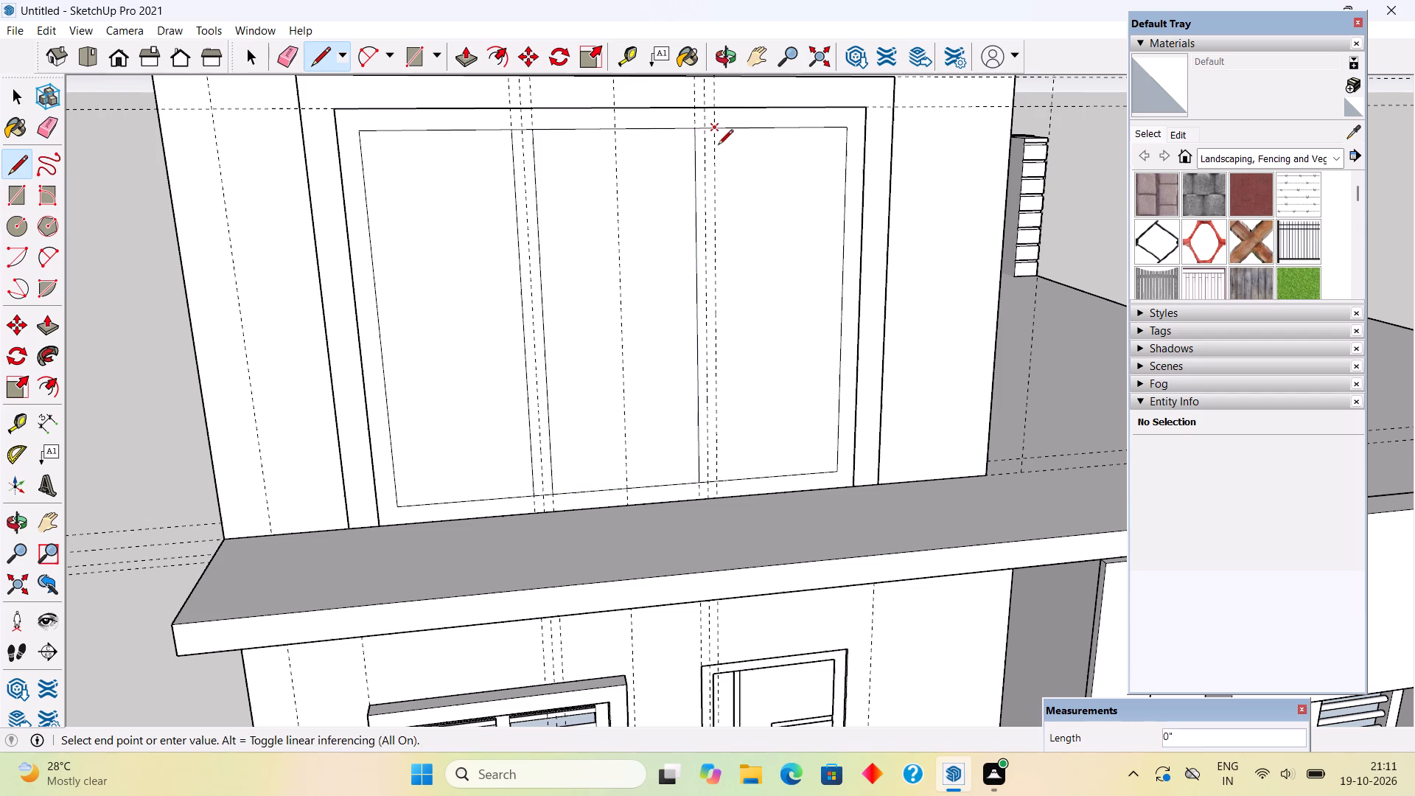
{"action": "left_click", "coordinate": [719, 484]}
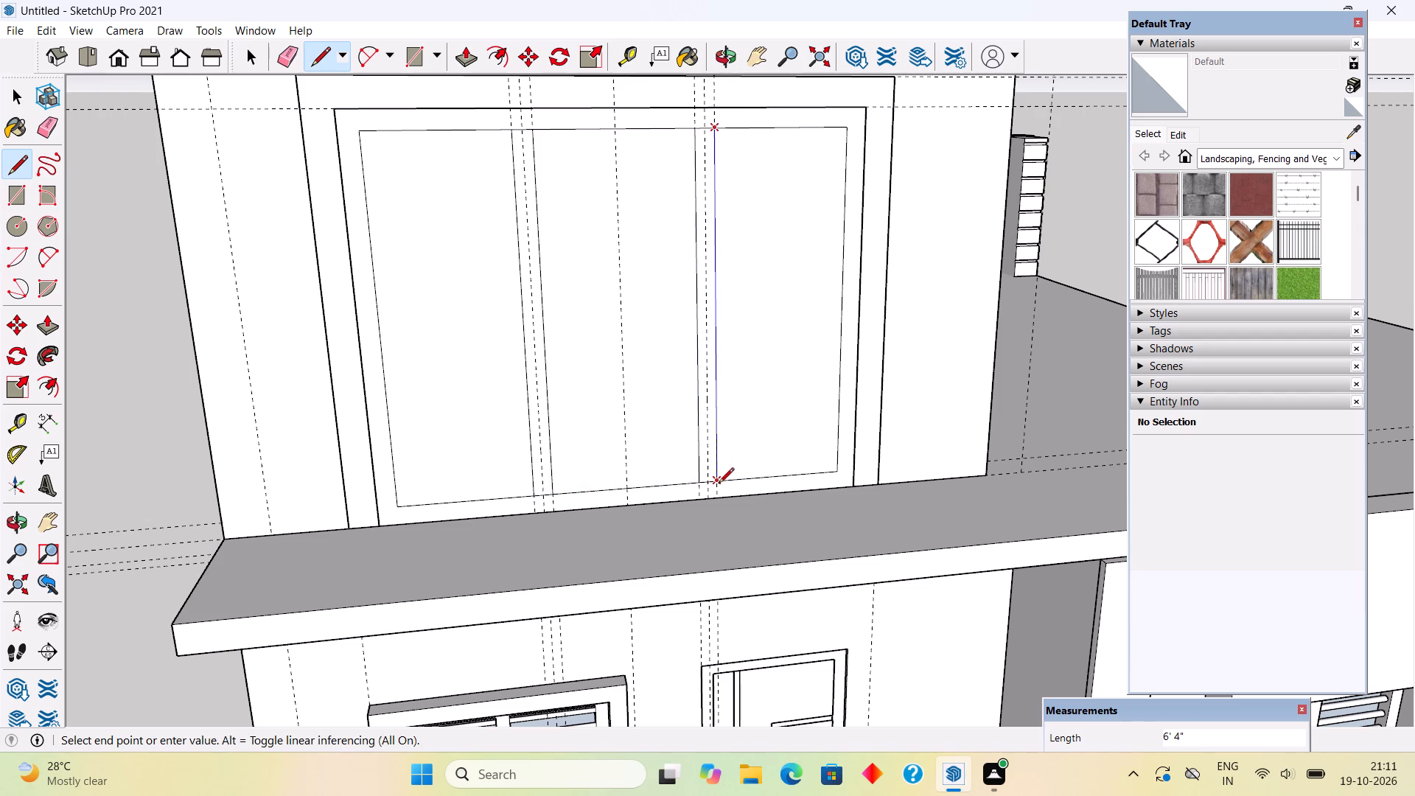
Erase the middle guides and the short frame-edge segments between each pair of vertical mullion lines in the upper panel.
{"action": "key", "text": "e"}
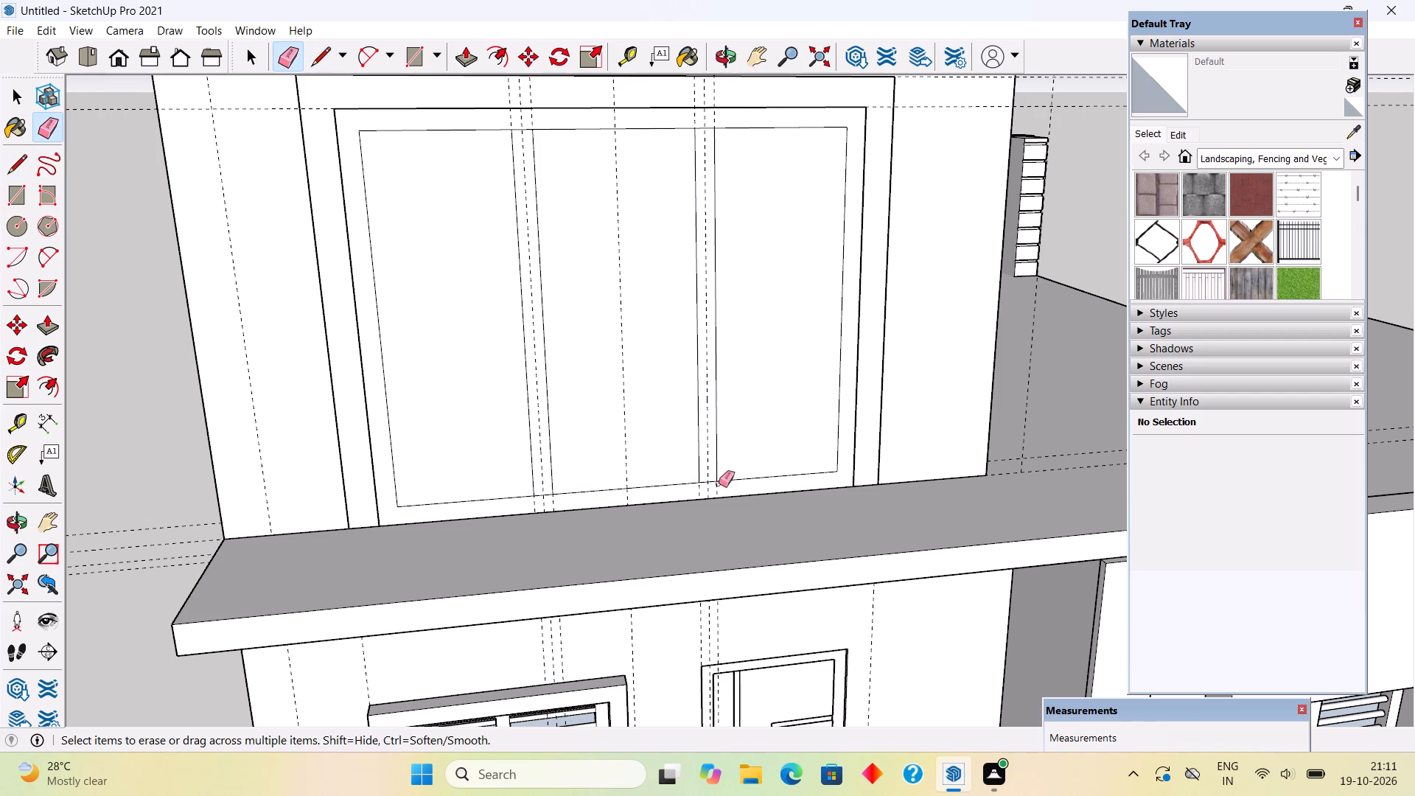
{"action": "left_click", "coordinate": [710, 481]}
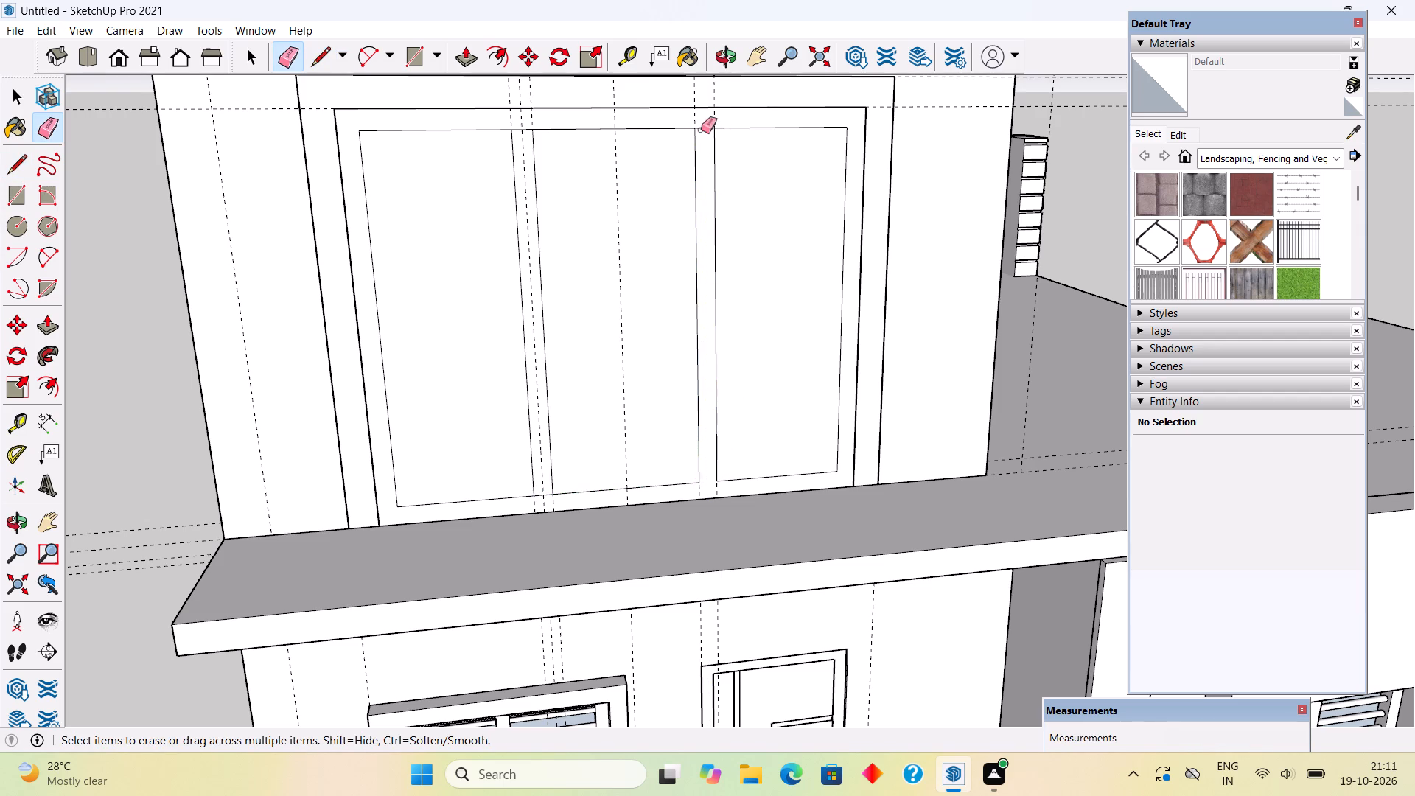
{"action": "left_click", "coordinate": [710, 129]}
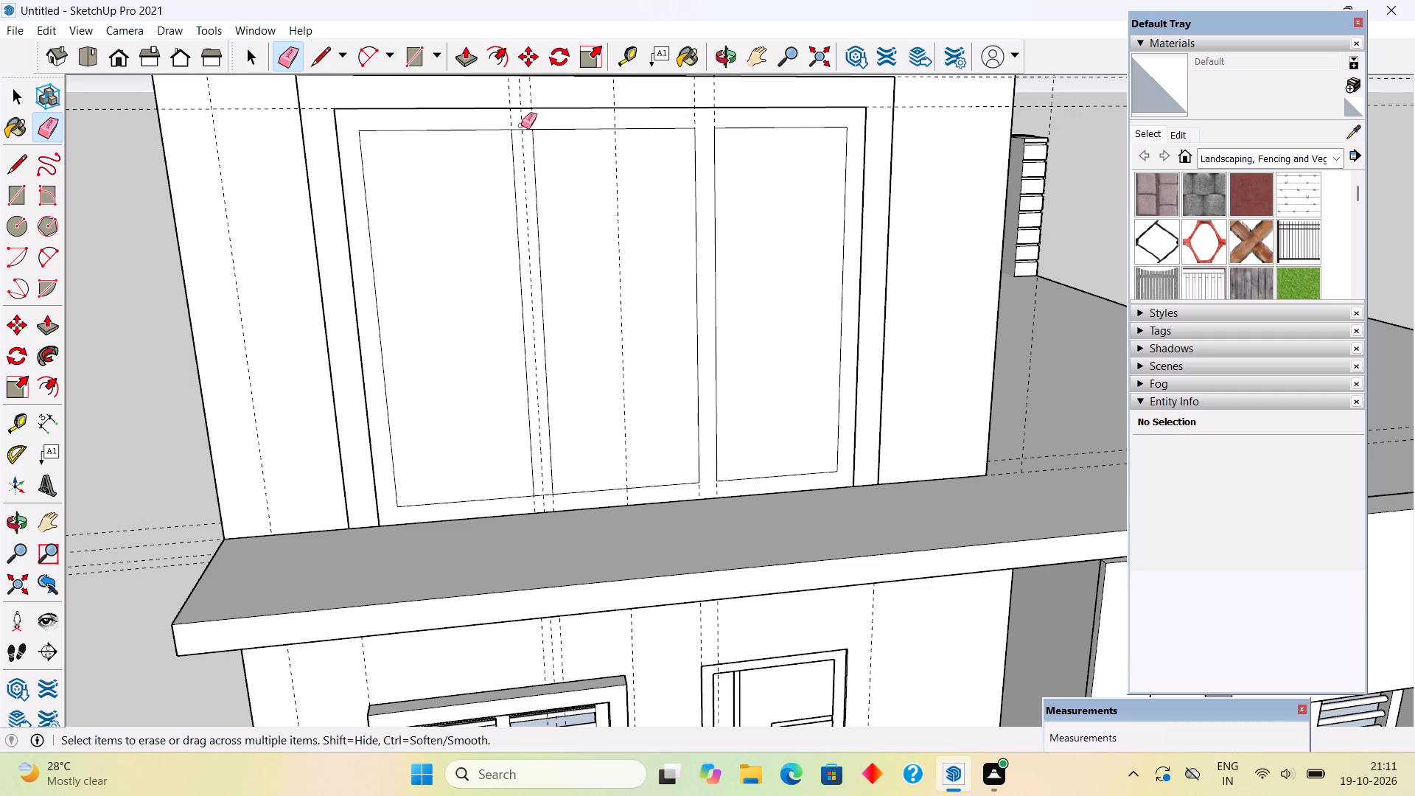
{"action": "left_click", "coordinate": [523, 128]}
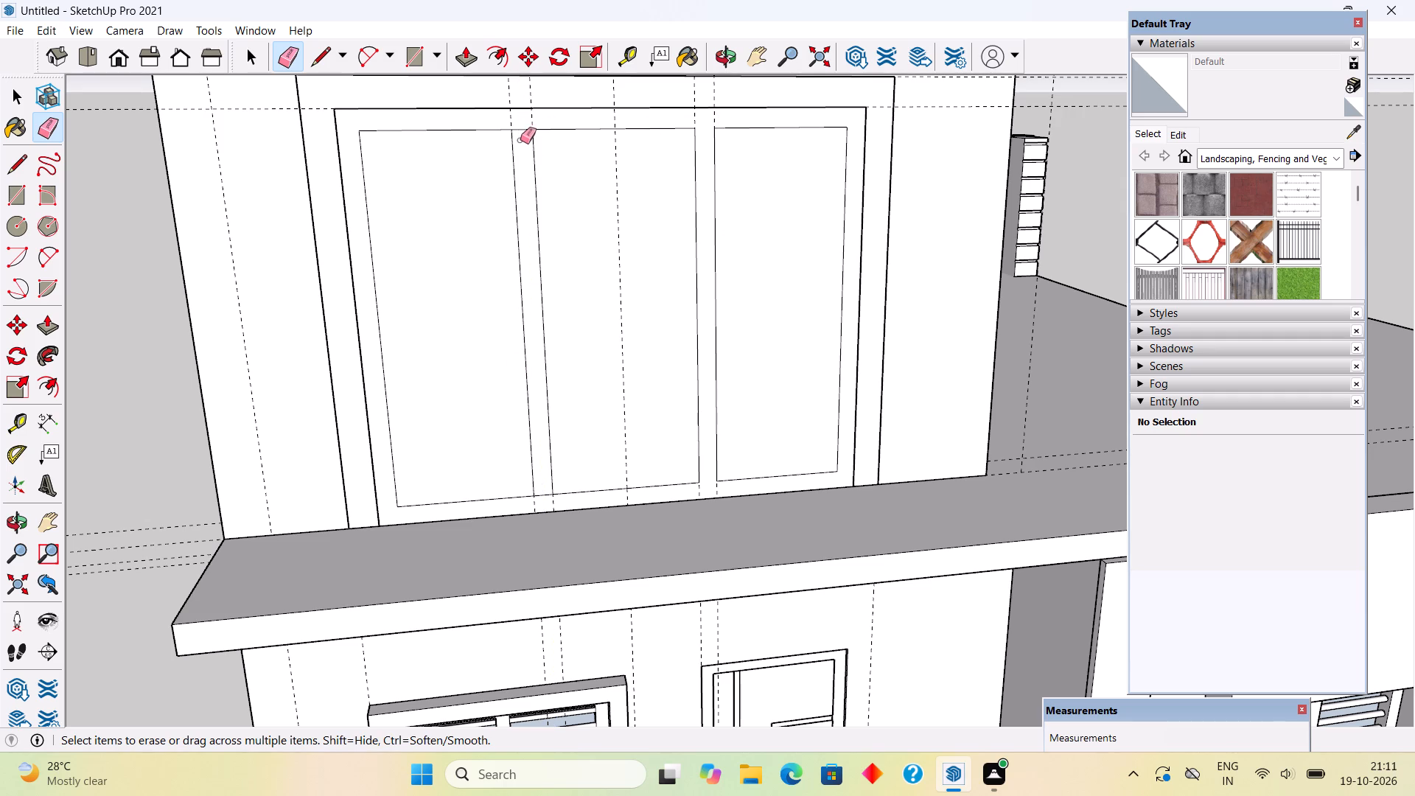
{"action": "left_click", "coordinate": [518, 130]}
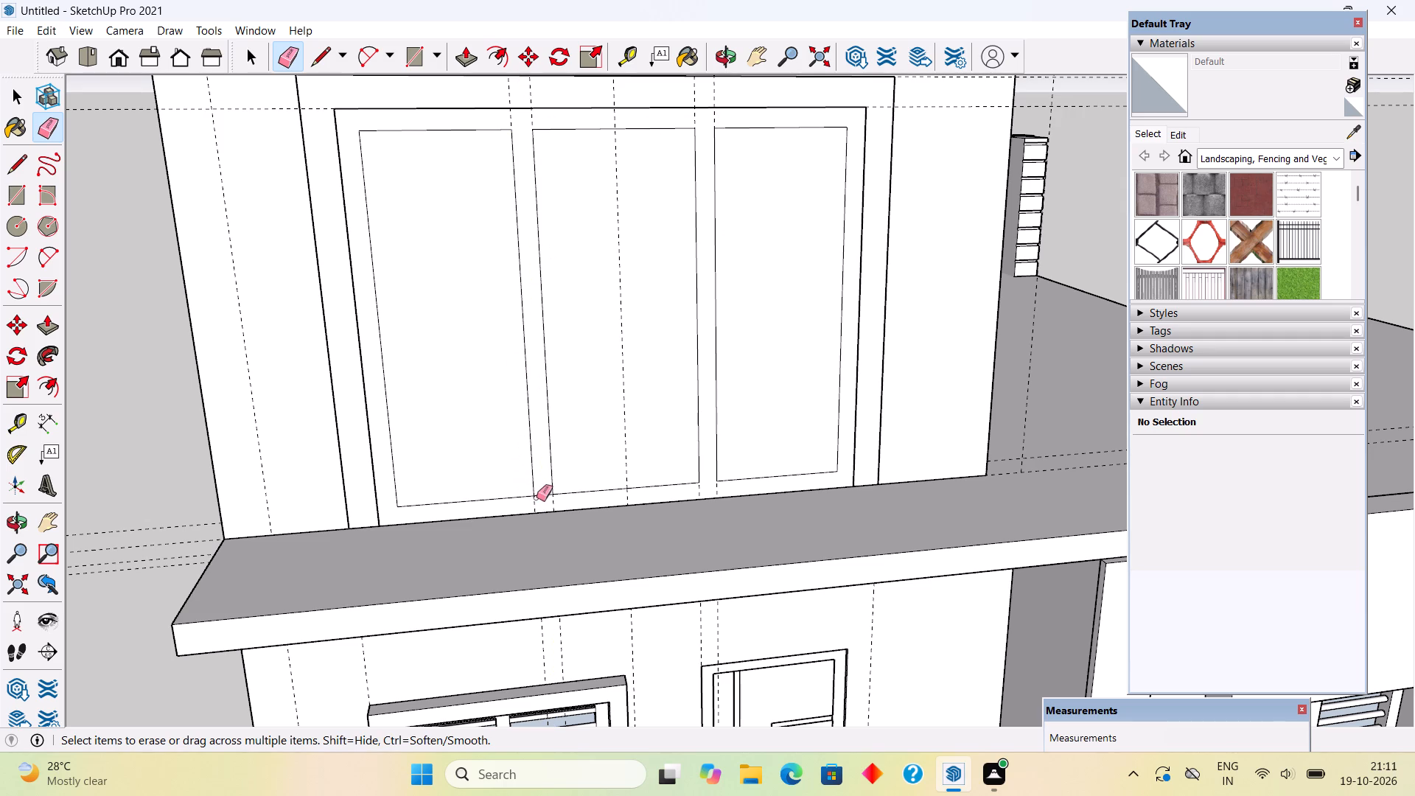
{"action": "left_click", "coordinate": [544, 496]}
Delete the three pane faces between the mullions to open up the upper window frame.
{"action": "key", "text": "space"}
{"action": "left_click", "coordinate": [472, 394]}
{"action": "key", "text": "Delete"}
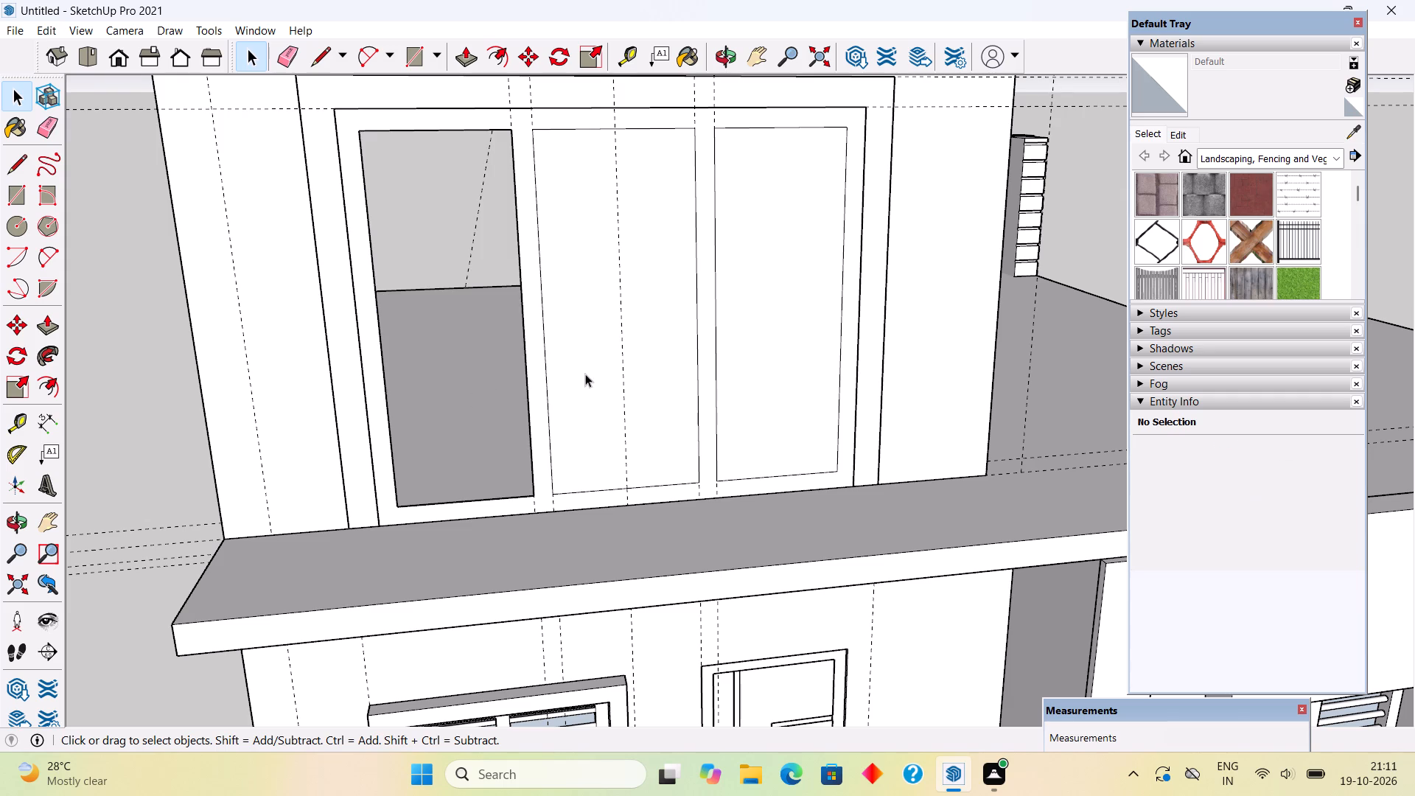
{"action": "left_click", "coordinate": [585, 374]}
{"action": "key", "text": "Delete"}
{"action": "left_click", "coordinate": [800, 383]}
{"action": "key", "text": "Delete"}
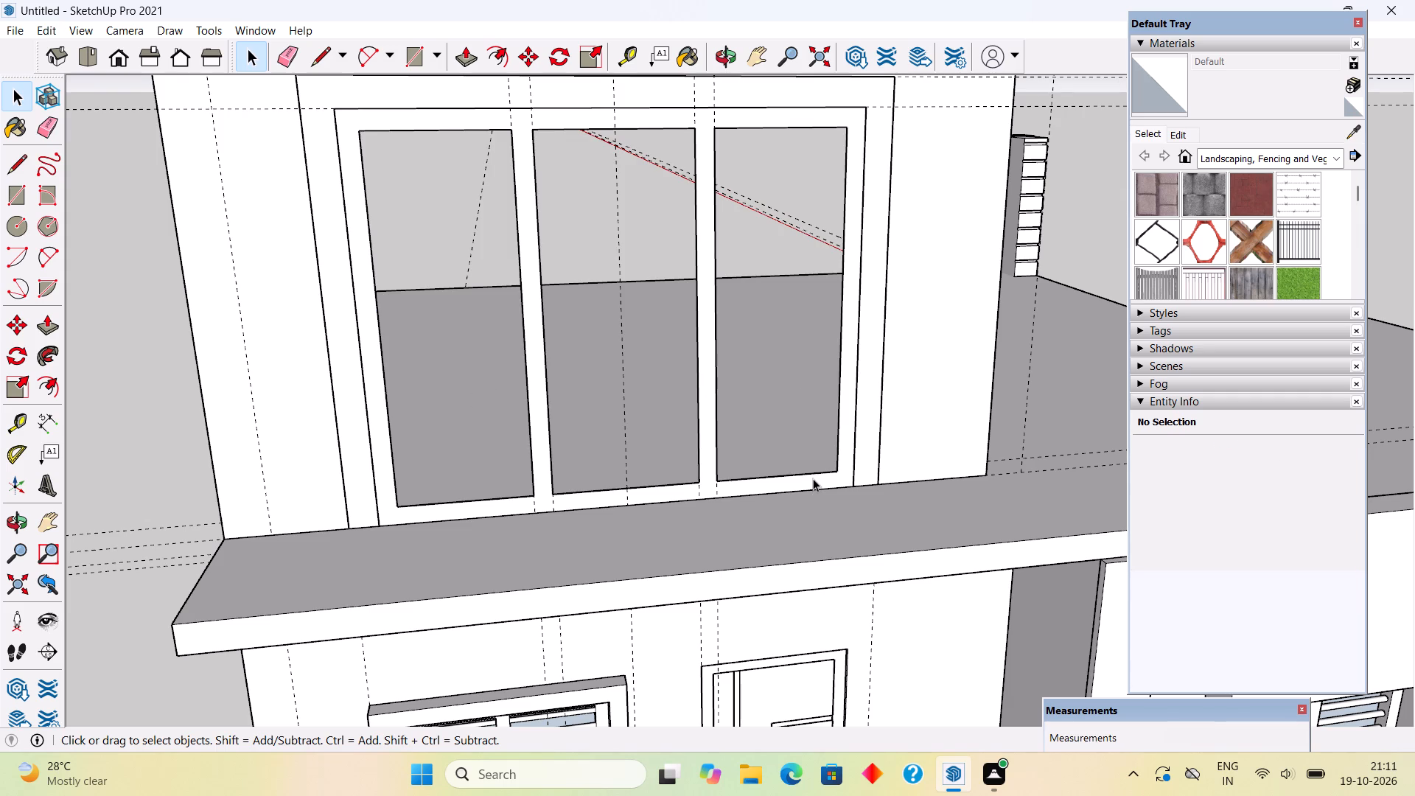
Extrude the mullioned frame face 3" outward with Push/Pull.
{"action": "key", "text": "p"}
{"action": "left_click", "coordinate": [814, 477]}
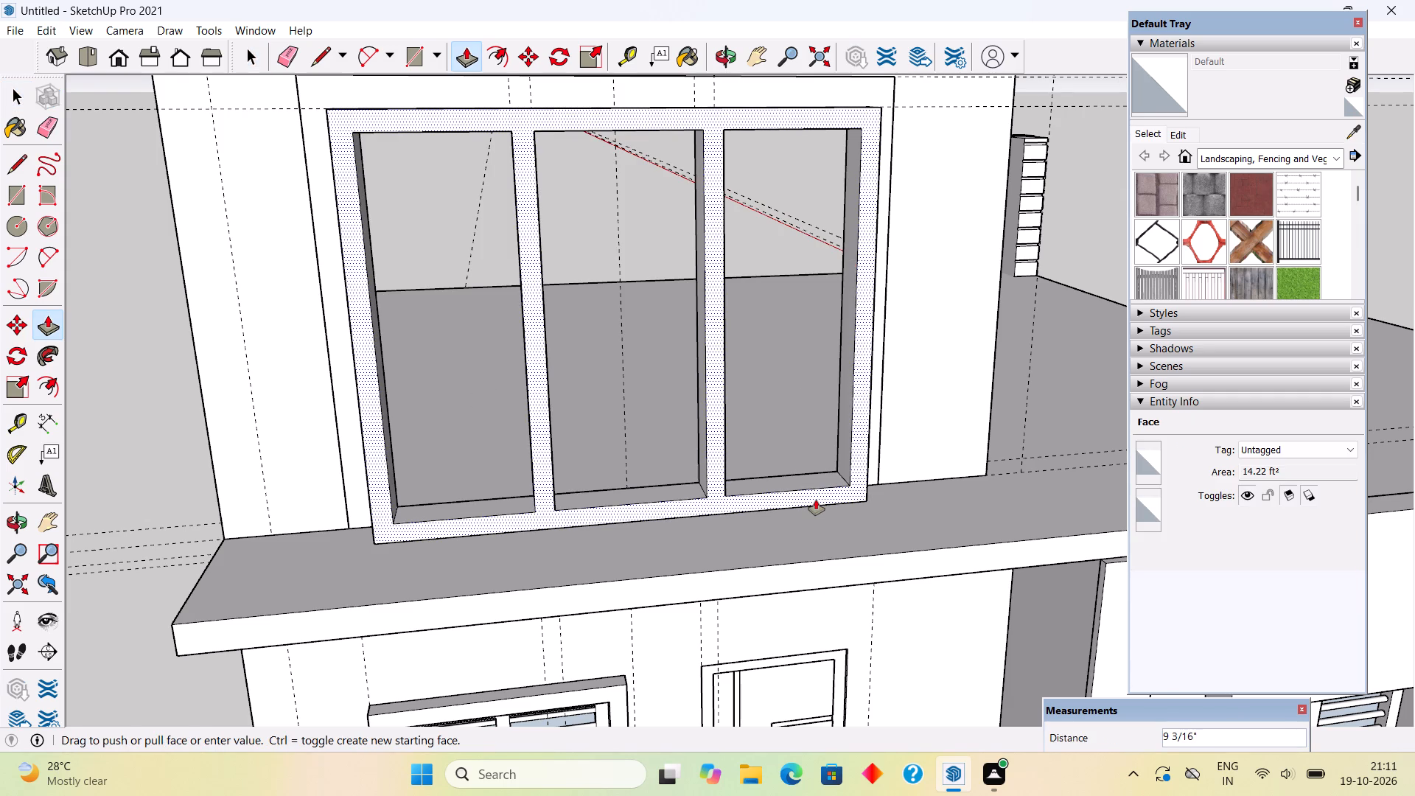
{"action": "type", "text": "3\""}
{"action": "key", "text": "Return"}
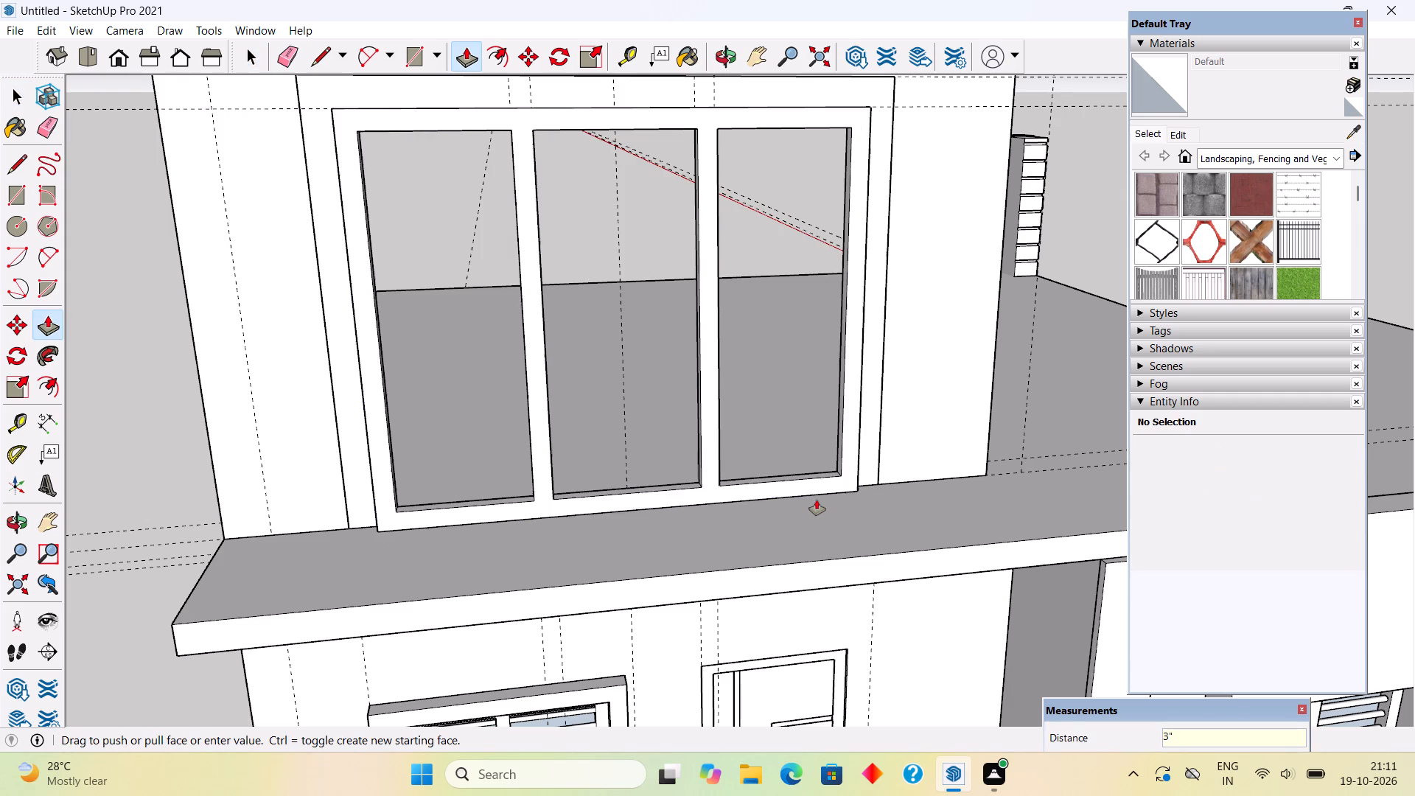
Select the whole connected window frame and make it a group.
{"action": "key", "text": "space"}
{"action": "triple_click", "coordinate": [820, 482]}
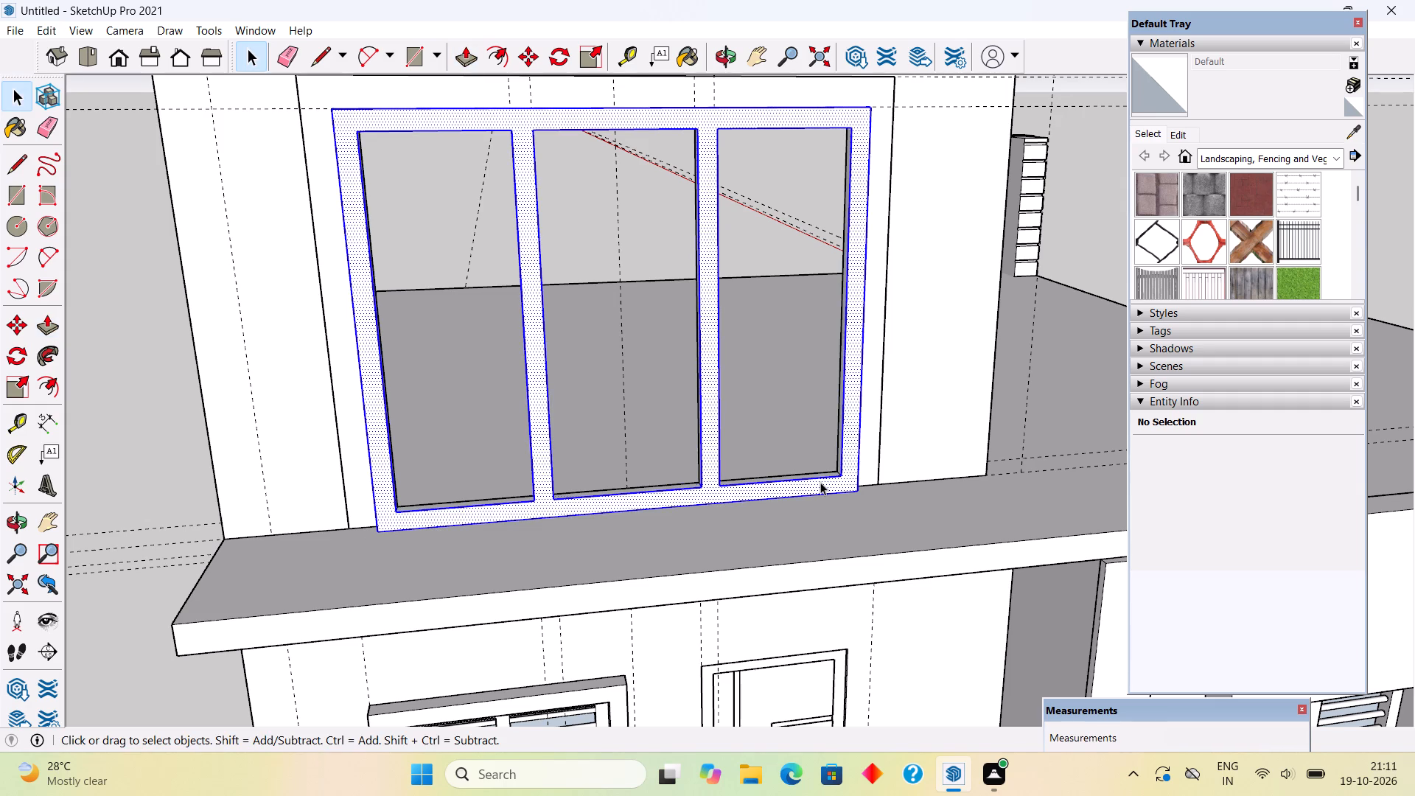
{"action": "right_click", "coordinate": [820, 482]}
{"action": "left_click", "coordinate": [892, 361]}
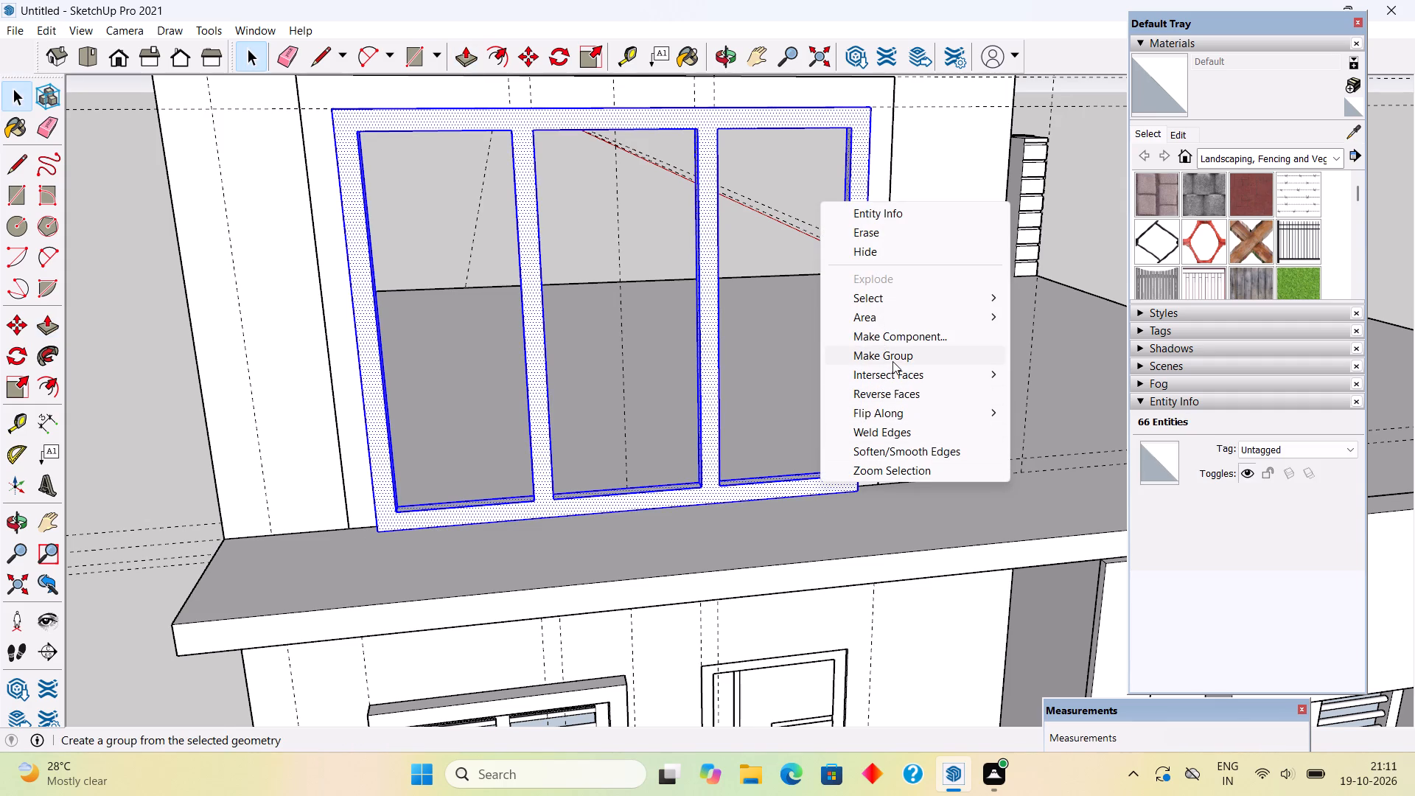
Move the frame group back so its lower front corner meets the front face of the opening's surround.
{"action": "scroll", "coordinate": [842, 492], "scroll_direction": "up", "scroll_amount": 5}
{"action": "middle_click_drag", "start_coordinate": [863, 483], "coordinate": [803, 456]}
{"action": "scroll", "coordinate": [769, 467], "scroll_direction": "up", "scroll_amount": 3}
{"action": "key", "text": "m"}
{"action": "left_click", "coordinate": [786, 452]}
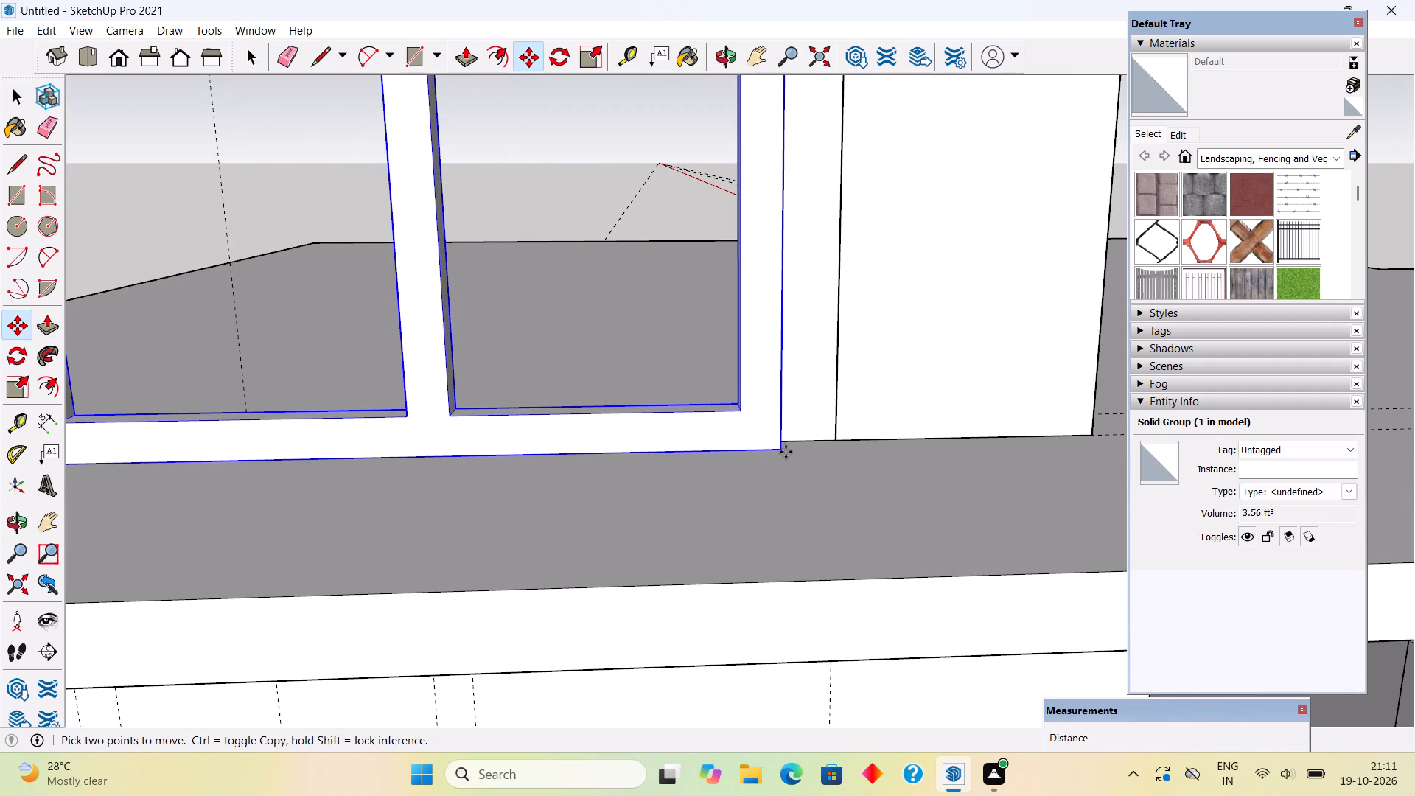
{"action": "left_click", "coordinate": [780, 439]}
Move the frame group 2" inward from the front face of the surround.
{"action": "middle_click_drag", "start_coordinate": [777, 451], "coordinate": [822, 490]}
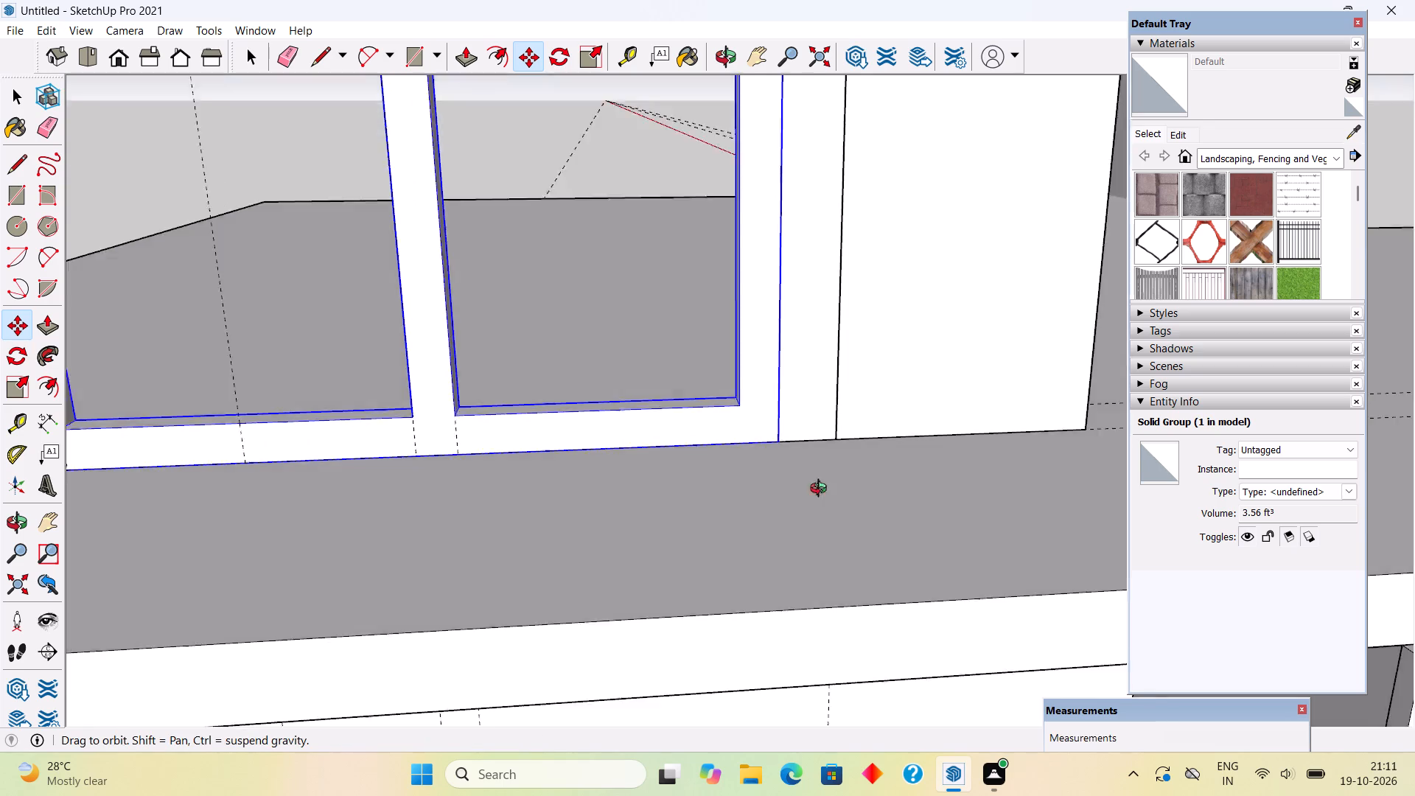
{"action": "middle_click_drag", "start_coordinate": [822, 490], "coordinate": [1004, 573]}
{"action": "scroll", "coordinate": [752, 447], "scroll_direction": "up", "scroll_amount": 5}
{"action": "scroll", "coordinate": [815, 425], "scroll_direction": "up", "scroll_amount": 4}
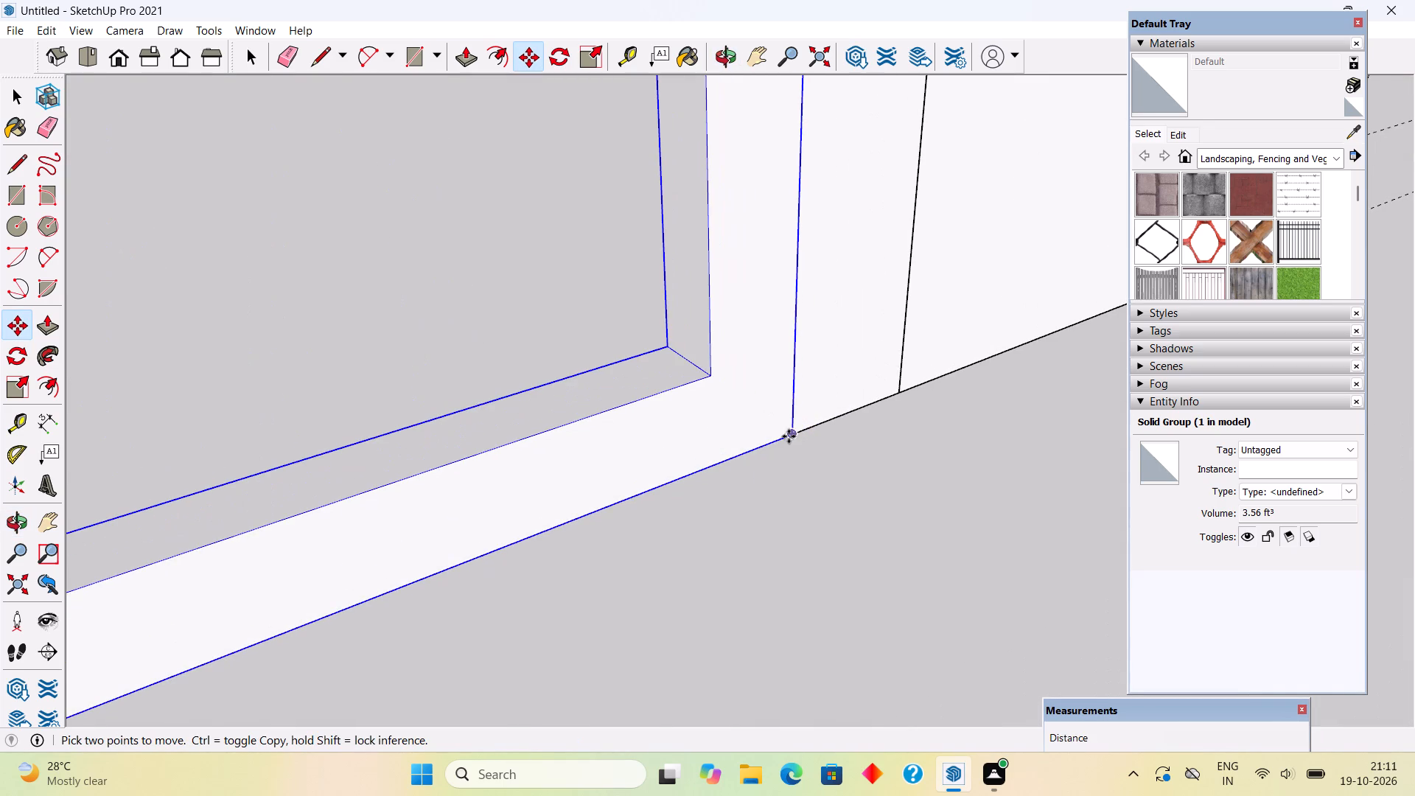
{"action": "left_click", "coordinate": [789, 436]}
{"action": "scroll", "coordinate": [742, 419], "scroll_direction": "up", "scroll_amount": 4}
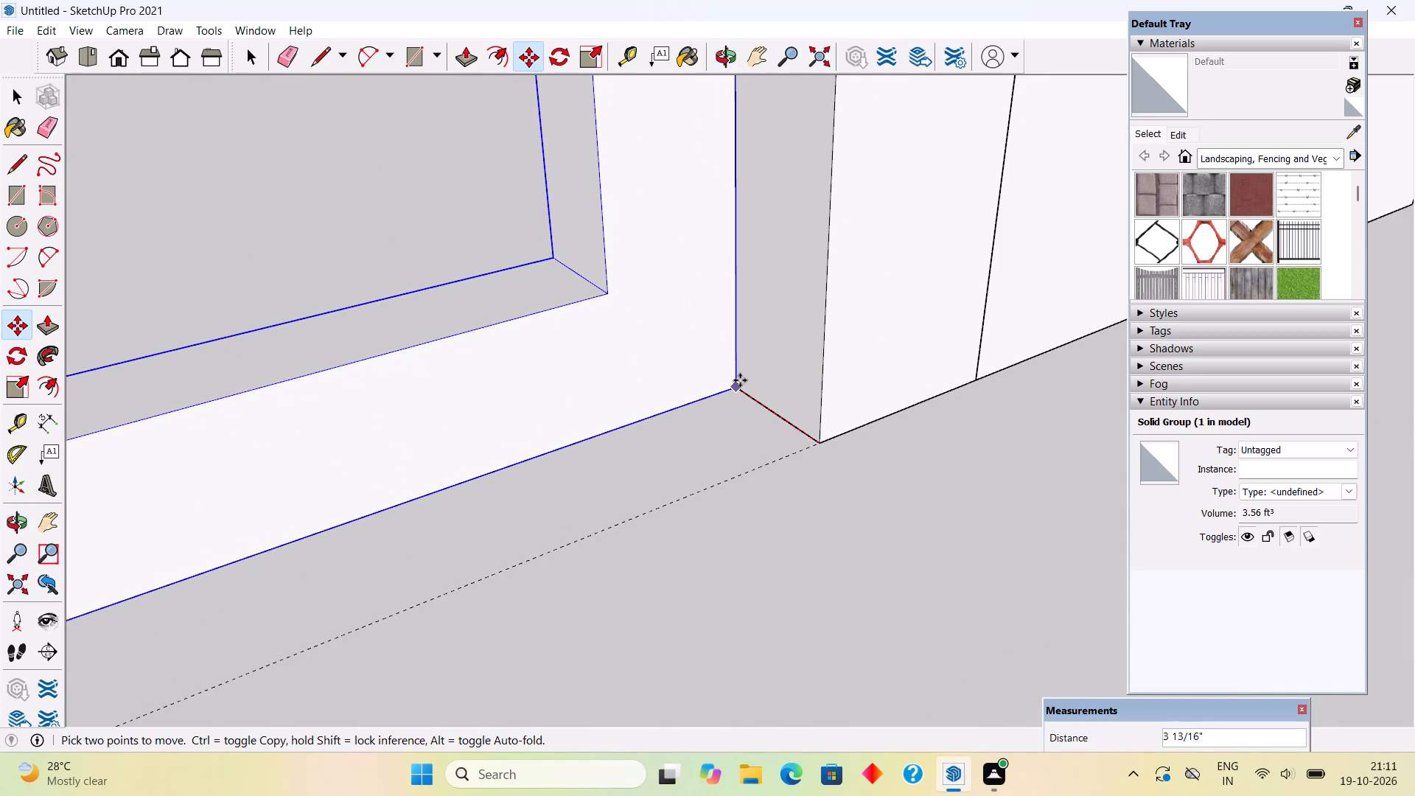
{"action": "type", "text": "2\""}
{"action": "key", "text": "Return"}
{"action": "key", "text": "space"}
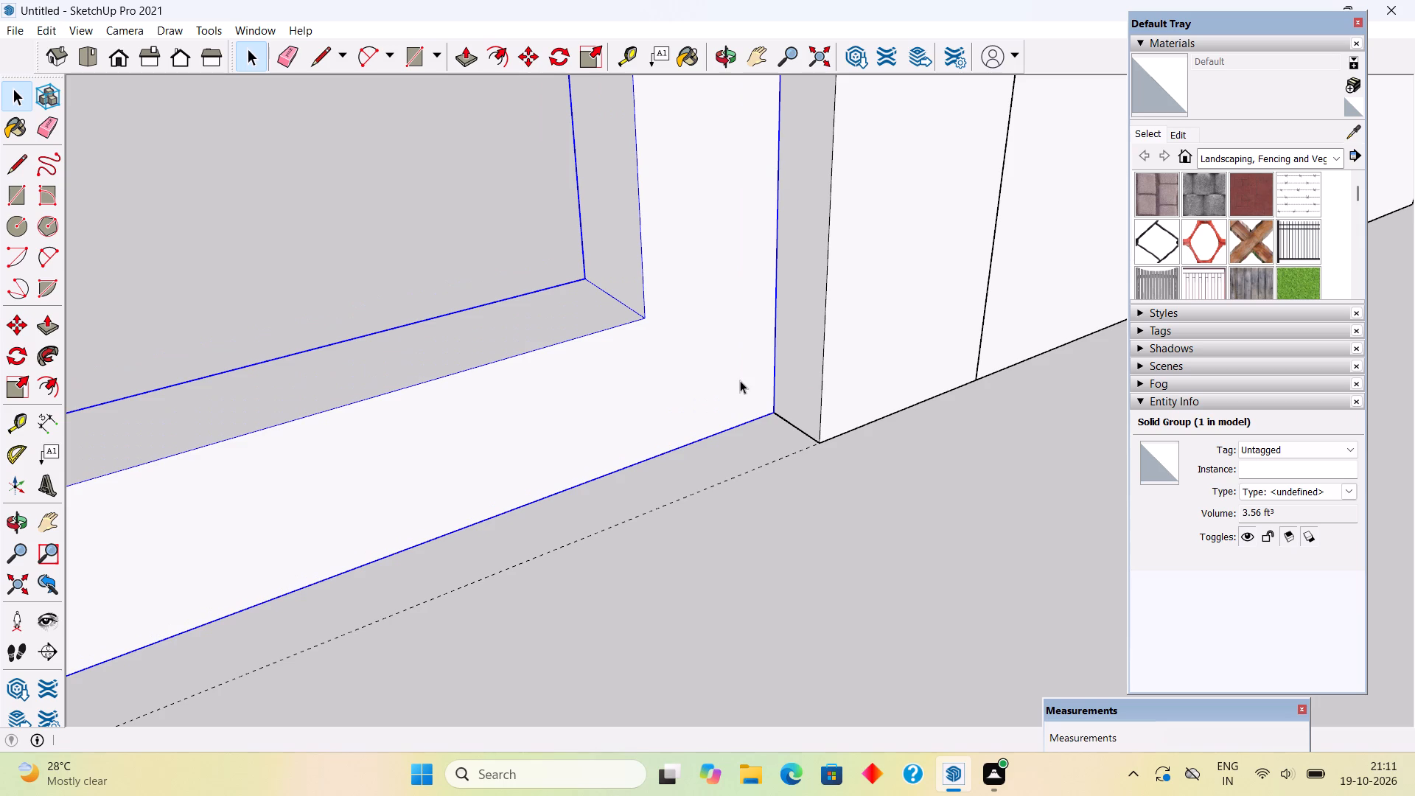
Undo the frame grouping, moves, extrusion, pane openings, mullion lines and offset guides, back to the plain panel with only its centre guide.
{"action": "scroll", "coordinate": [741, 388], "scroll_direction": "down", "scroll_amount": 13}
{"action": "scroll", "coordinate": [696, 505], "scroll_direction": "down", "scroll_amount": 4}
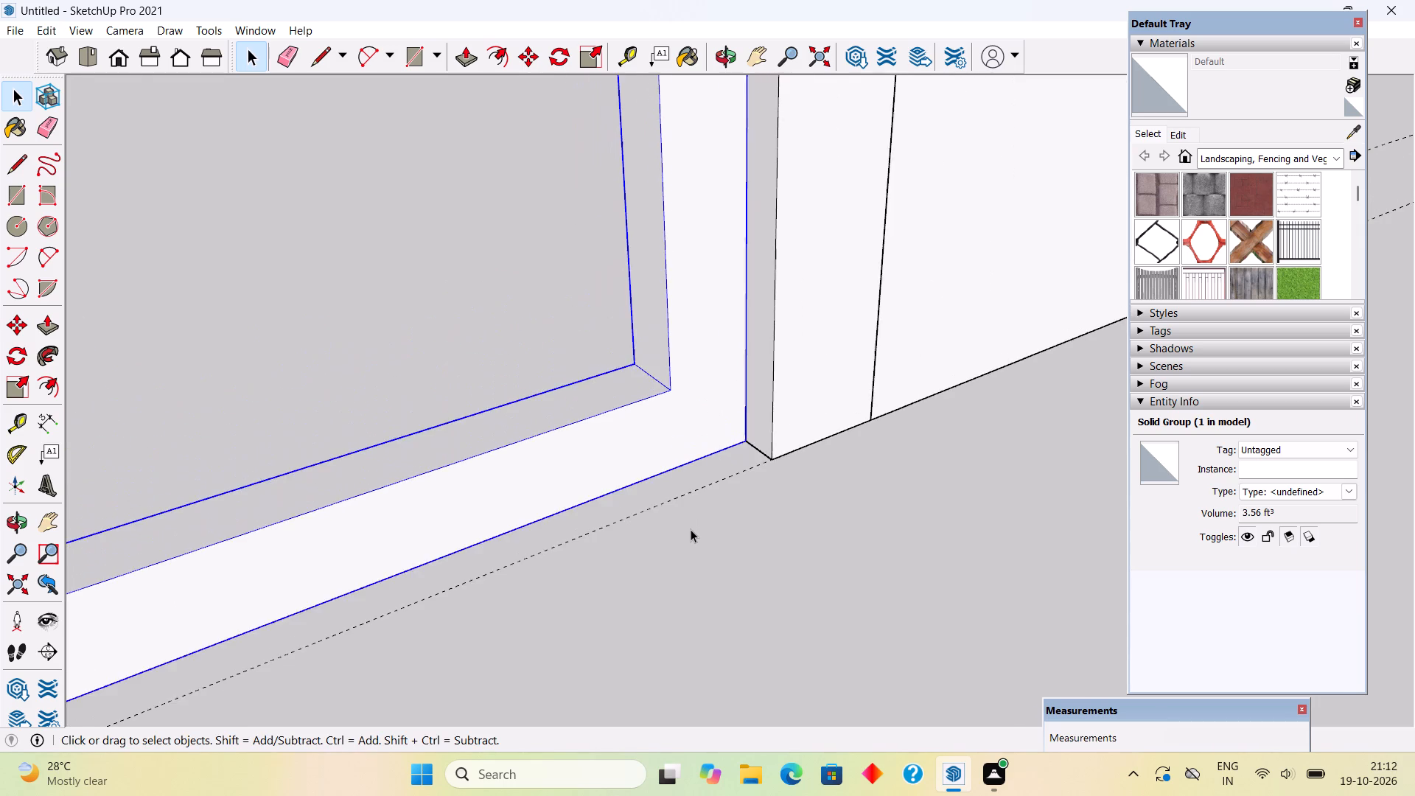
{"action": "scroll", "coordinate": [691, 529], "scroll_direction": "down", "scroll_amount": 20}
{"action": "scroll", "coordinate": [691, 529], "scroll_direction": "down", "scroll_amount": 7}
{"action": "middle_click_drag", "start_coordinate": [616, 453], "coordinate": [507, 254]}
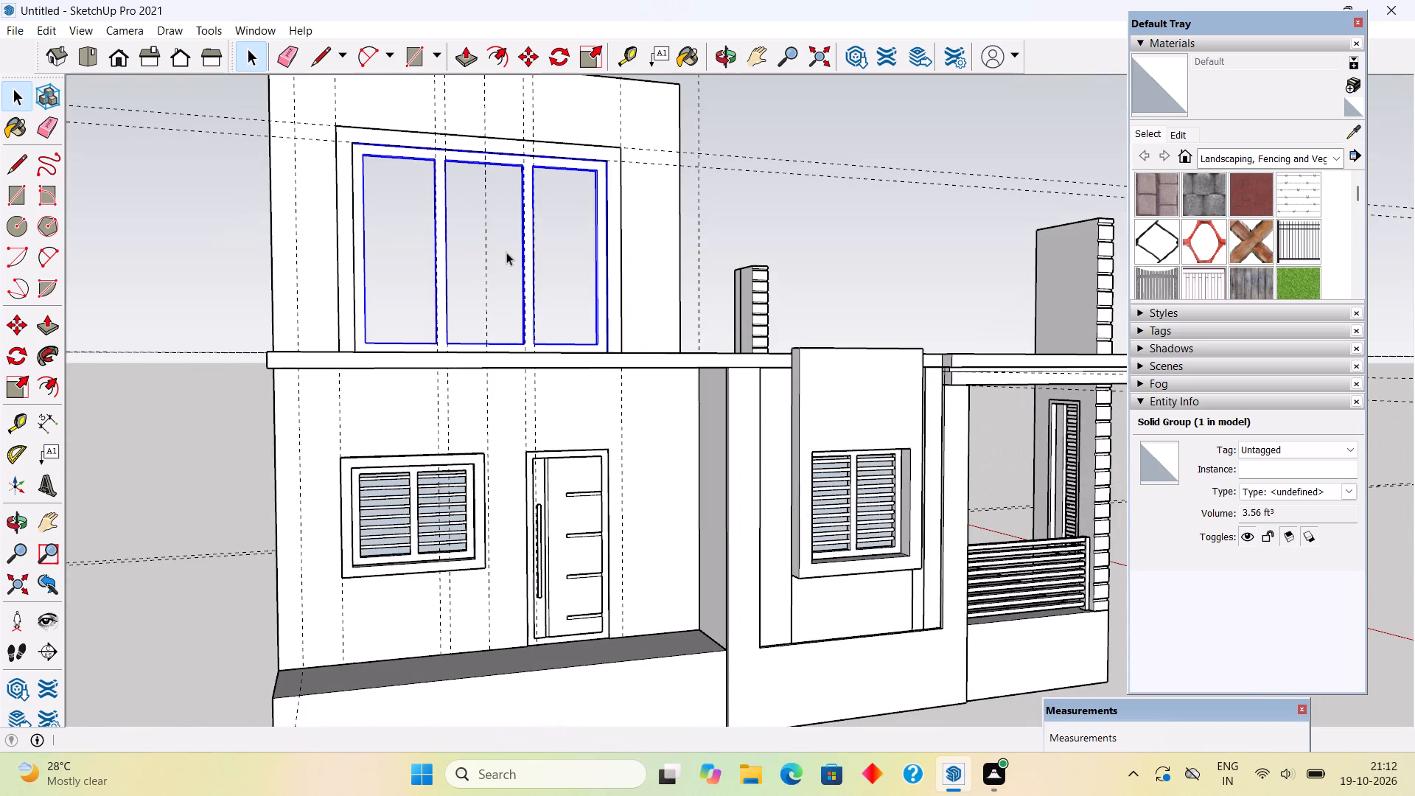
{"action": "key", "text": "ctrl+z"}
{"action": "key", "text": "ctrl+z"}
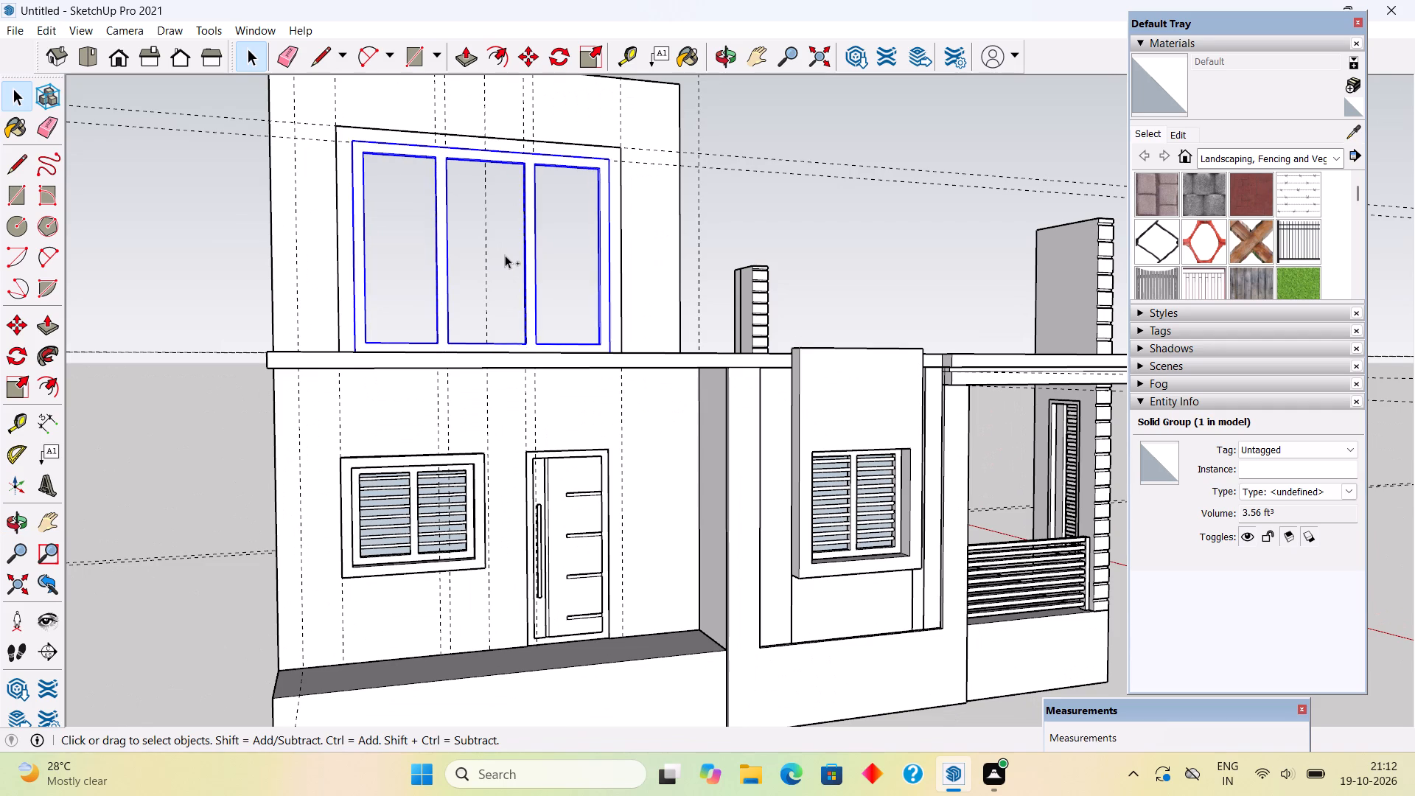
{"action": "key", "text": "ctrl+z"}
{"action": "key", "text": "ctrl+z"}
{"action": "key", "text": "ctrl+z"}
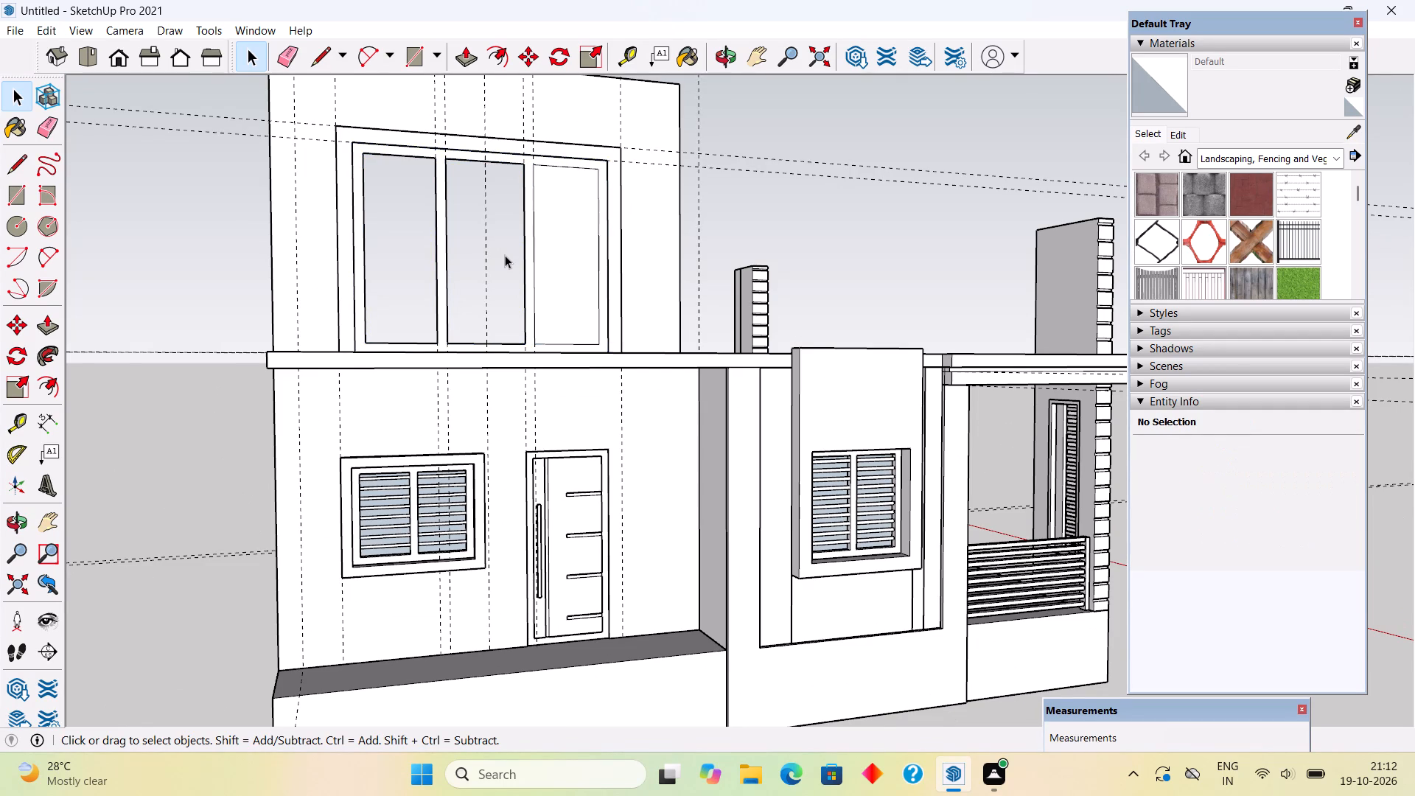
{"action": "key", "text": "ctrl+z"}
{"action": "key", "text": "ctrl+z"}
{"action": "key", "text": "ctrl+z"}
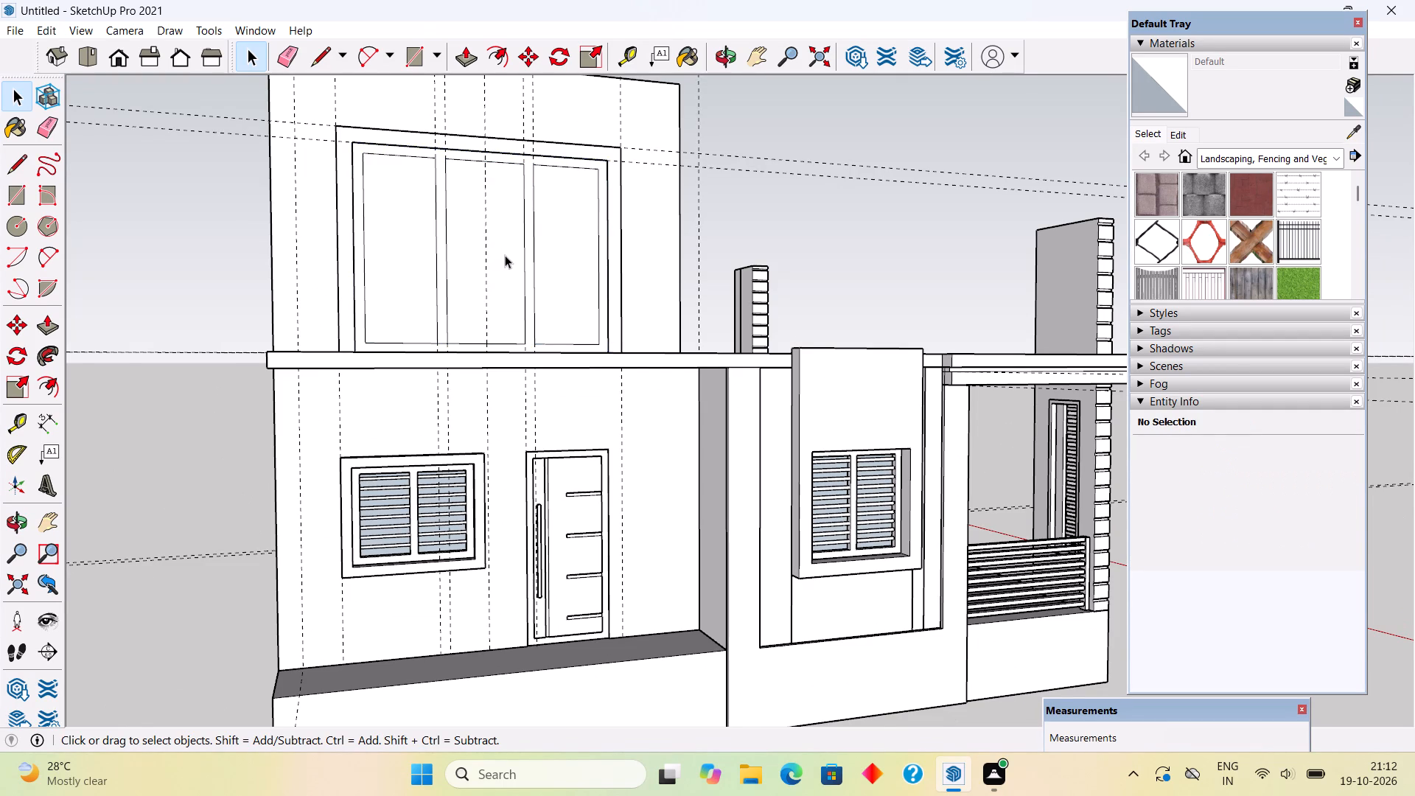
{"action": "key", "text": "ctrl+z"}
{"action": "key", "text": "ctrl+z"}
{"action": "key", "text": "ctrl+z"}
{"action": "key", "text": "ctrl+z"}
{"action": "key", "text": "ctrl+z"}
{"action": "key", "text": "ctrl+z"}
{"action": "key", "text": "ctrl+z"}
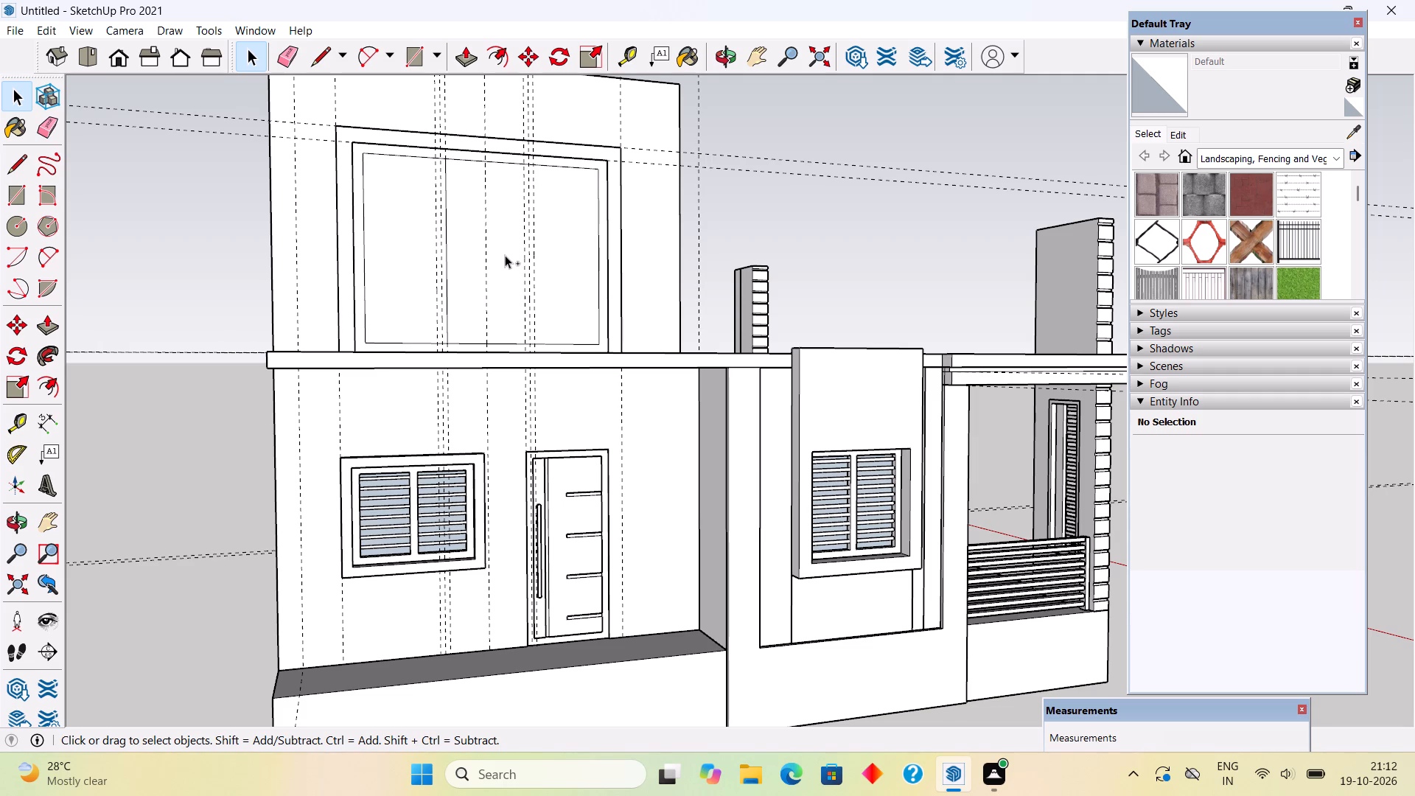
{"action": "key", "text": "ctrl+z"}
{"action": "key", "text": "ctrl+z"}
{"action": "key", "text": "ctrl+z"}
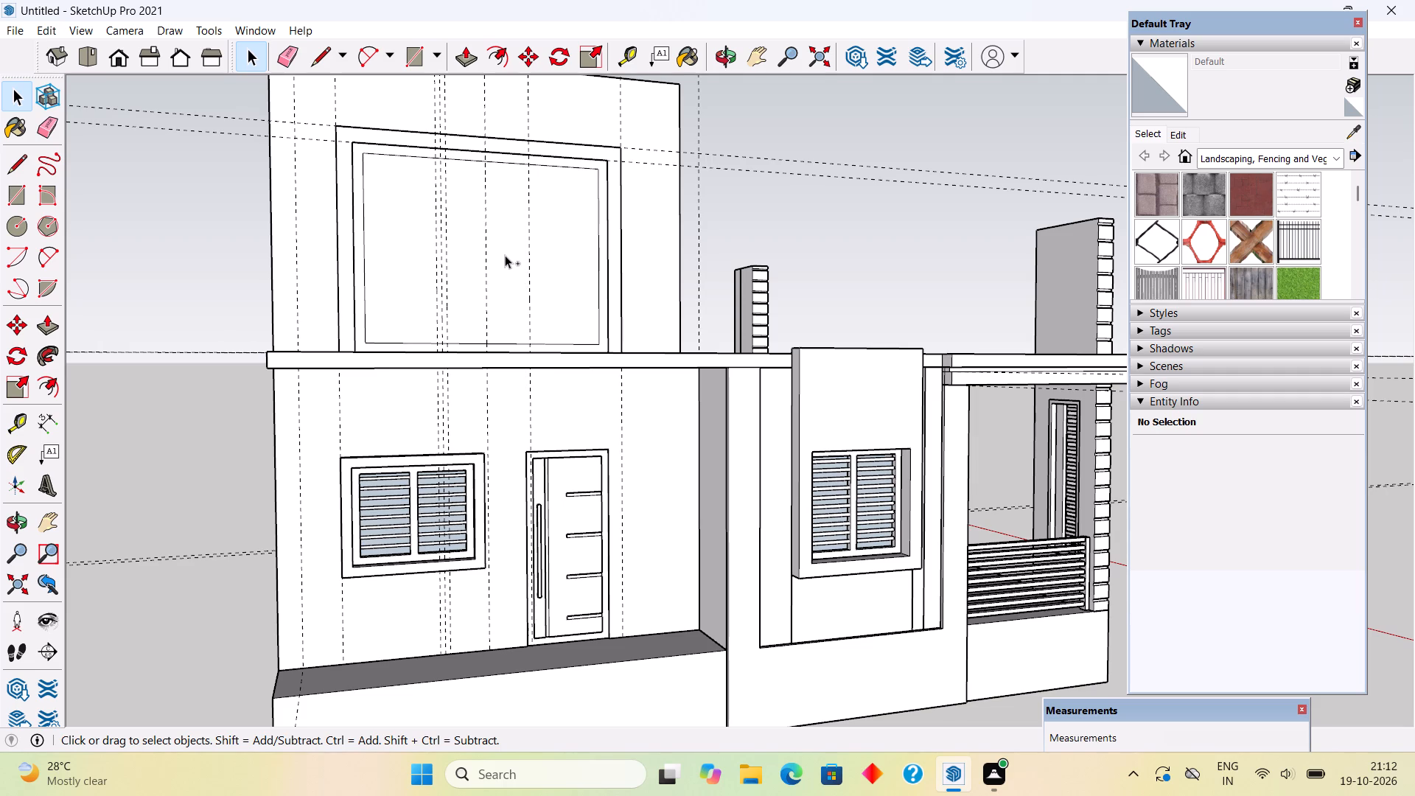
{"action": "key", "text": "ctrl+z"}
{"action": "key", "text": "ctrl+z"}
{"action": "key", "text": "ctrl+z"}
{"action": "key", "text": "ctrl+z"}
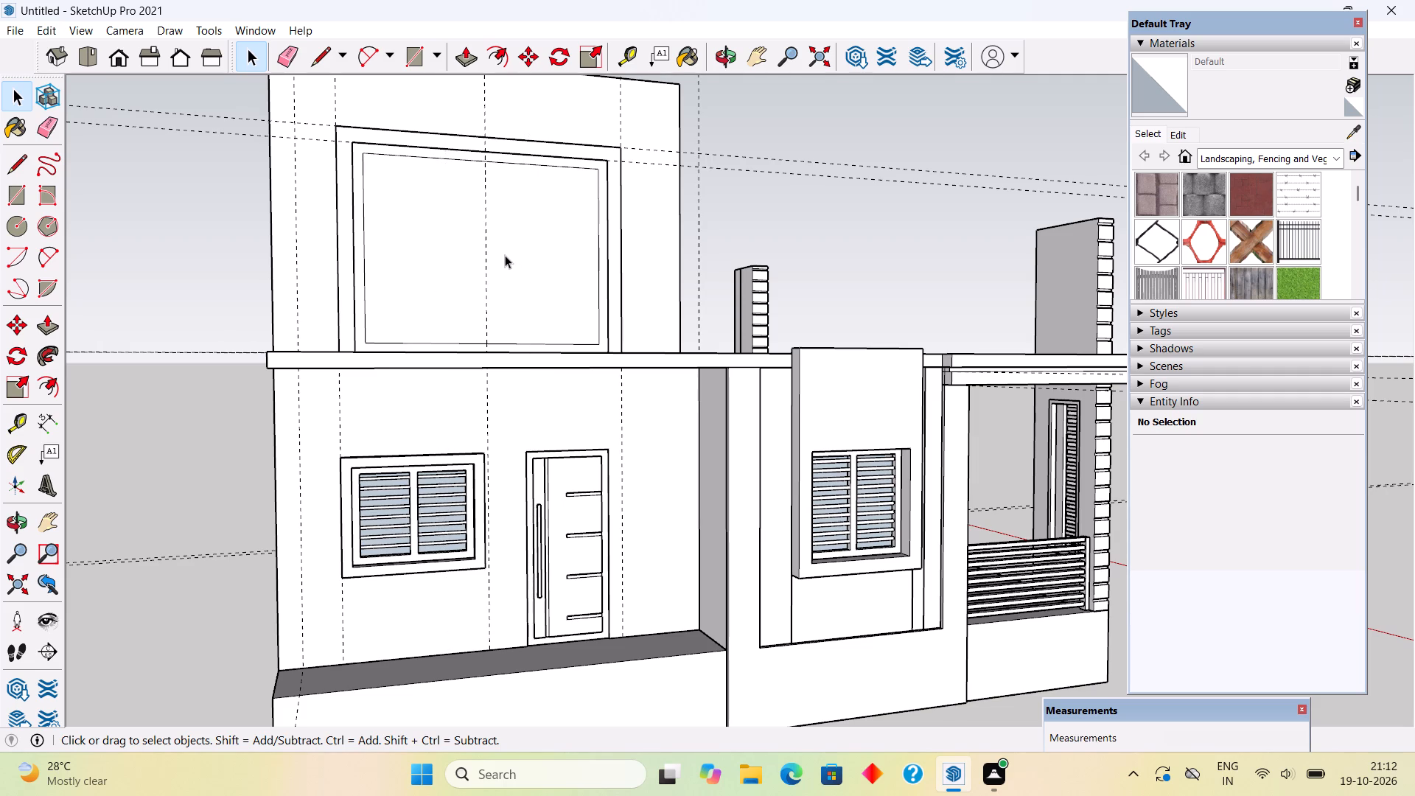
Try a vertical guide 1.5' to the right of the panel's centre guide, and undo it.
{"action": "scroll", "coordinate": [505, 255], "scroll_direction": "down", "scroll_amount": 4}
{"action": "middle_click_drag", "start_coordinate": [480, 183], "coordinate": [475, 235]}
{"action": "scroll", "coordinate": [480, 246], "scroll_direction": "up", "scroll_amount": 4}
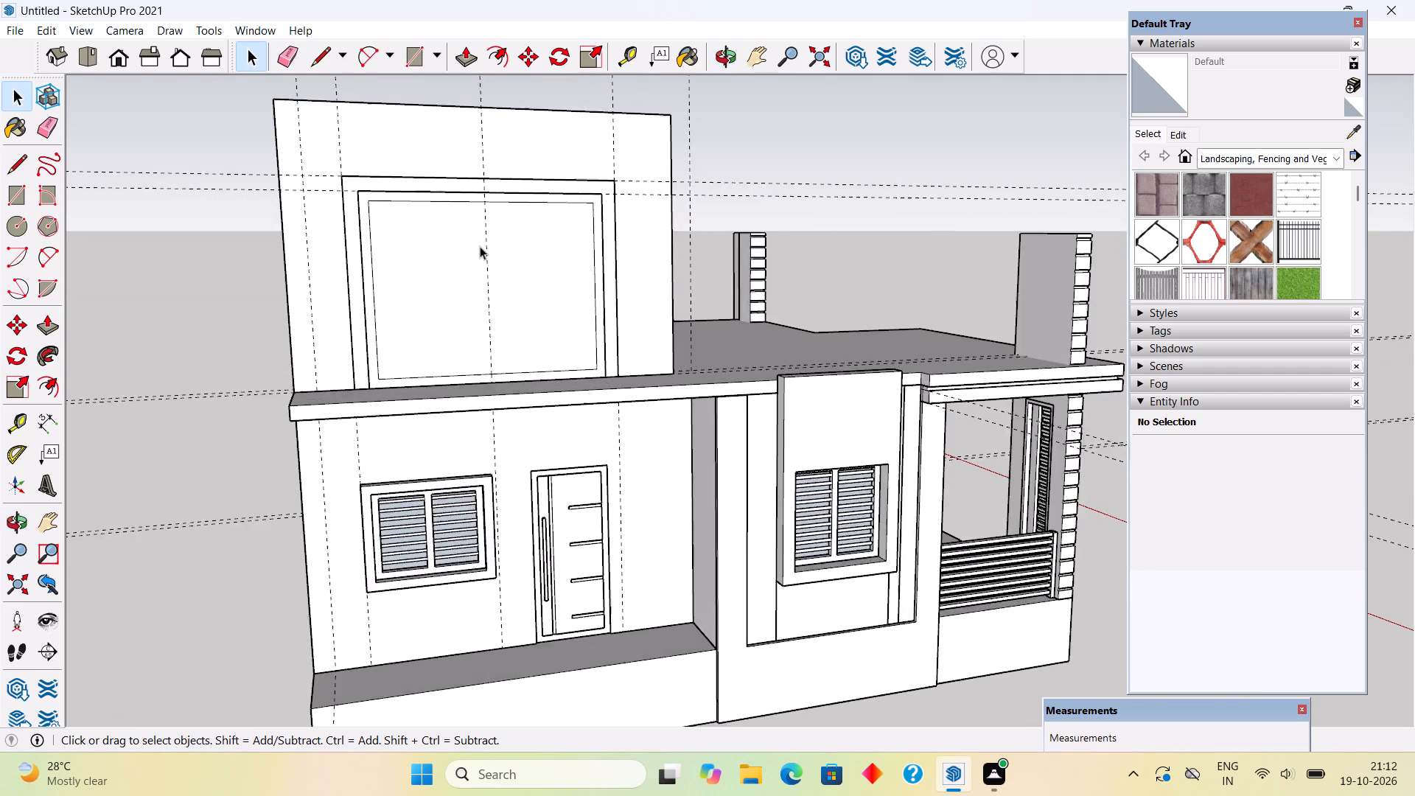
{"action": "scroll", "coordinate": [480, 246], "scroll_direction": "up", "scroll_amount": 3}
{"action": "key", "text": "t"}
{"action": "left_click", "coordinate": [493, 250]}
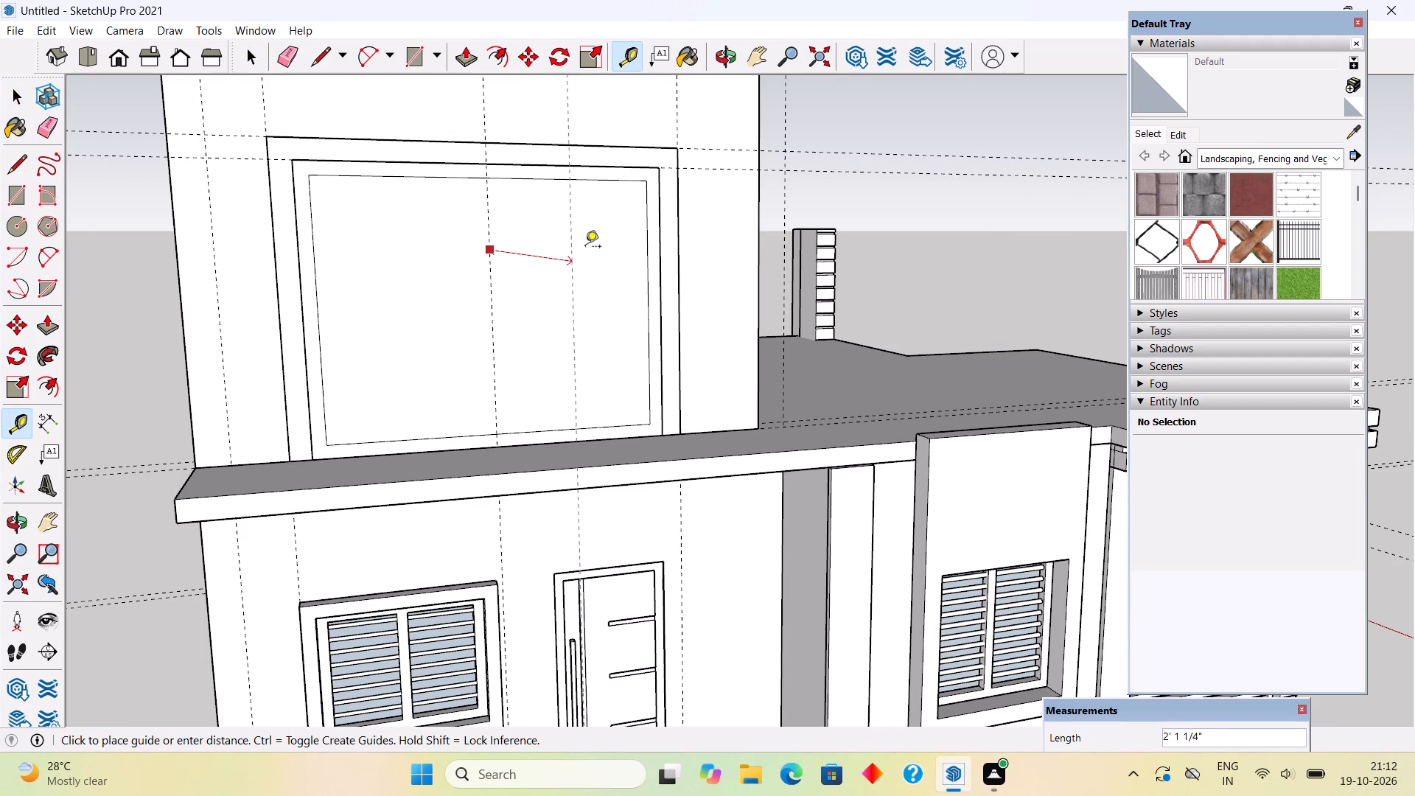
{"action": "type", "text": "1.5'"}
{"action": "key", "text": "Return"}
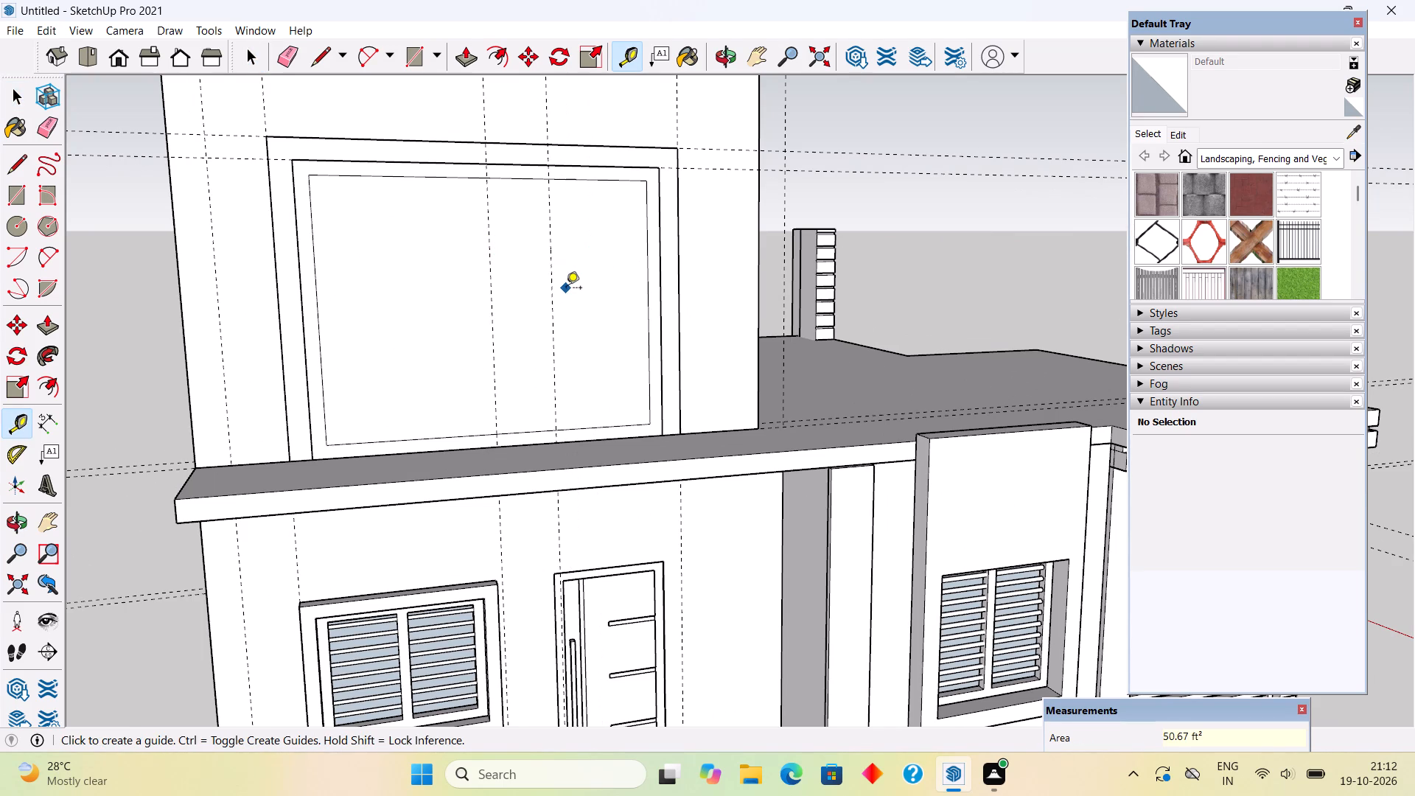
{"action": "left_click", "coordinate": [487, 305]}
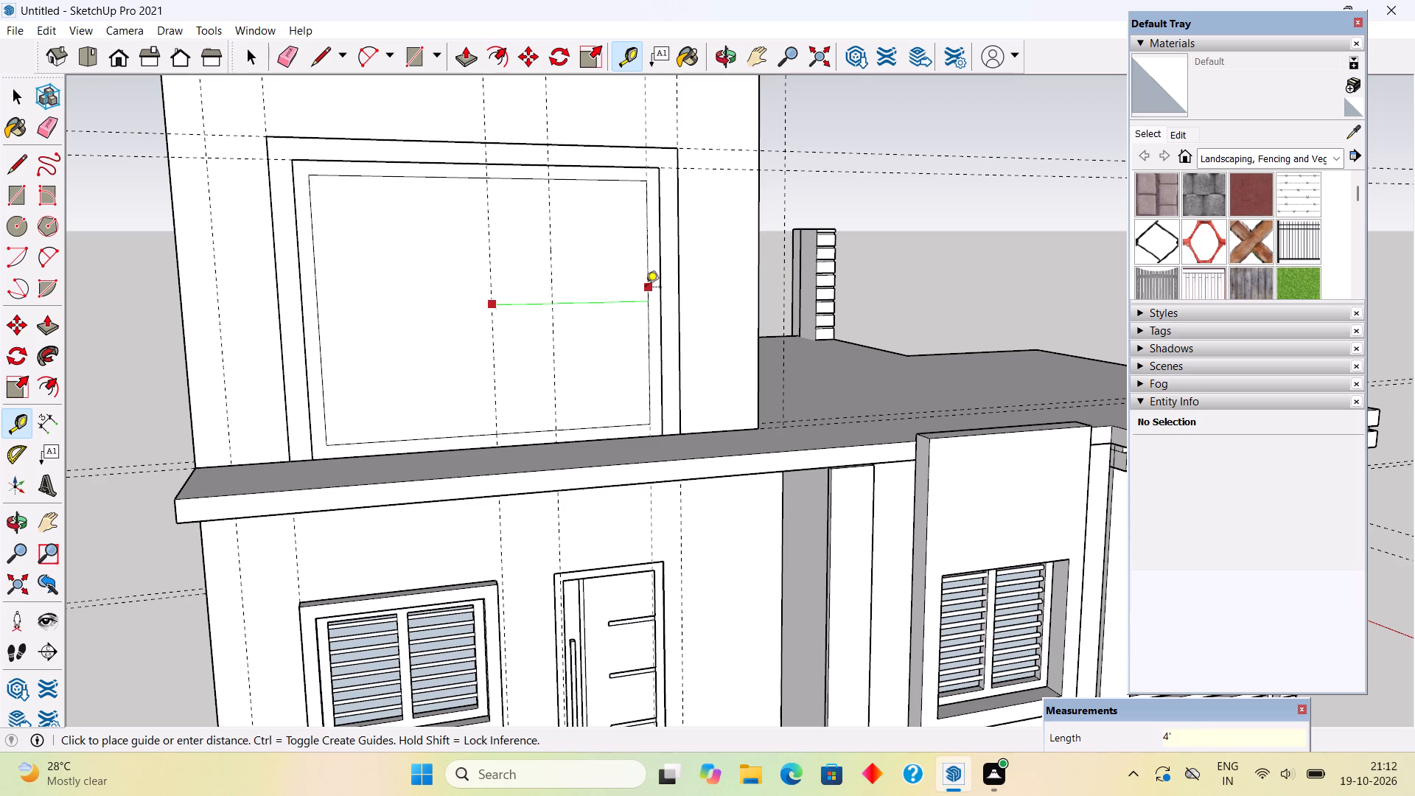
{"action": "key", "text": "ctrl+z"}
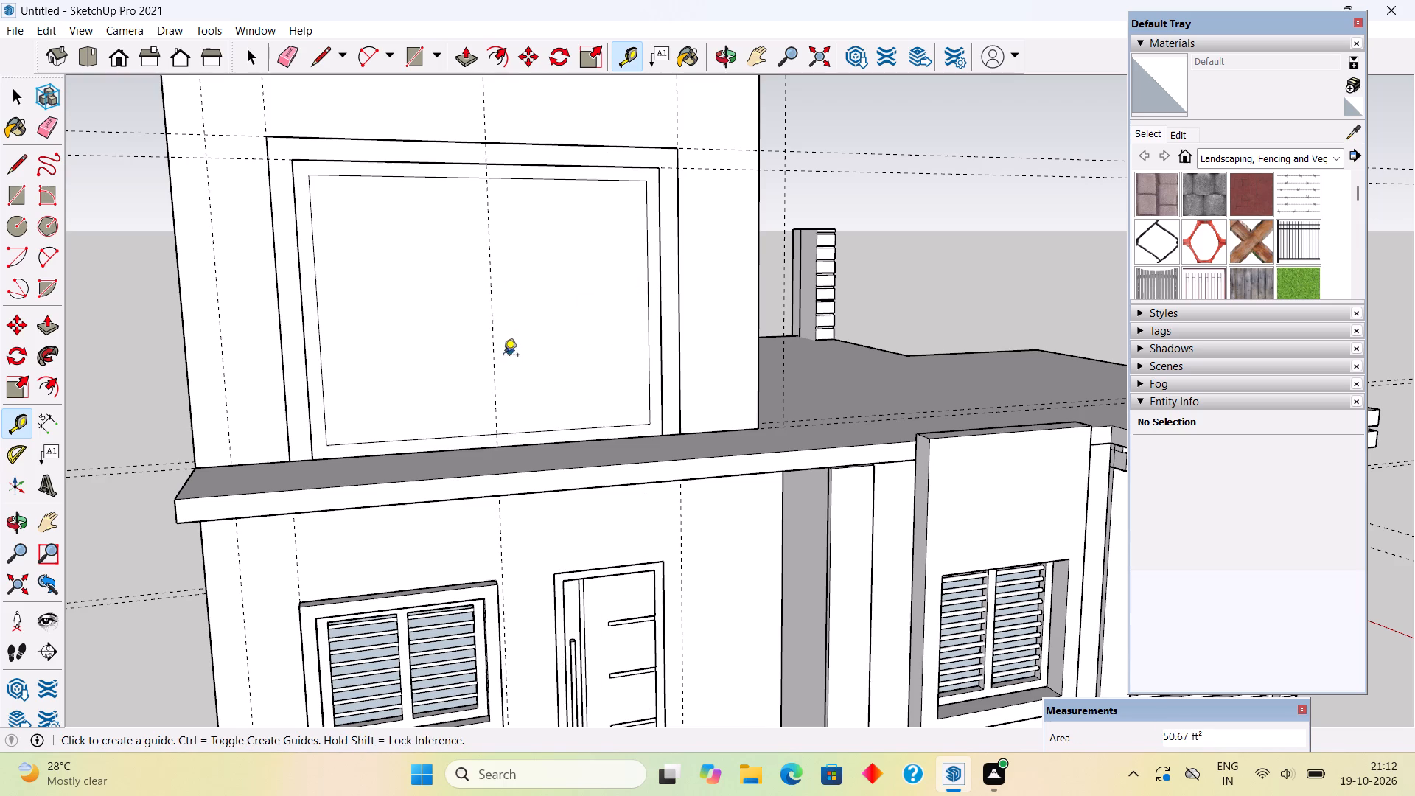
Place vertical guides 2' to either side of the panel's centre guide.
{"action": "left_click", "coordinate": [496, 367]}
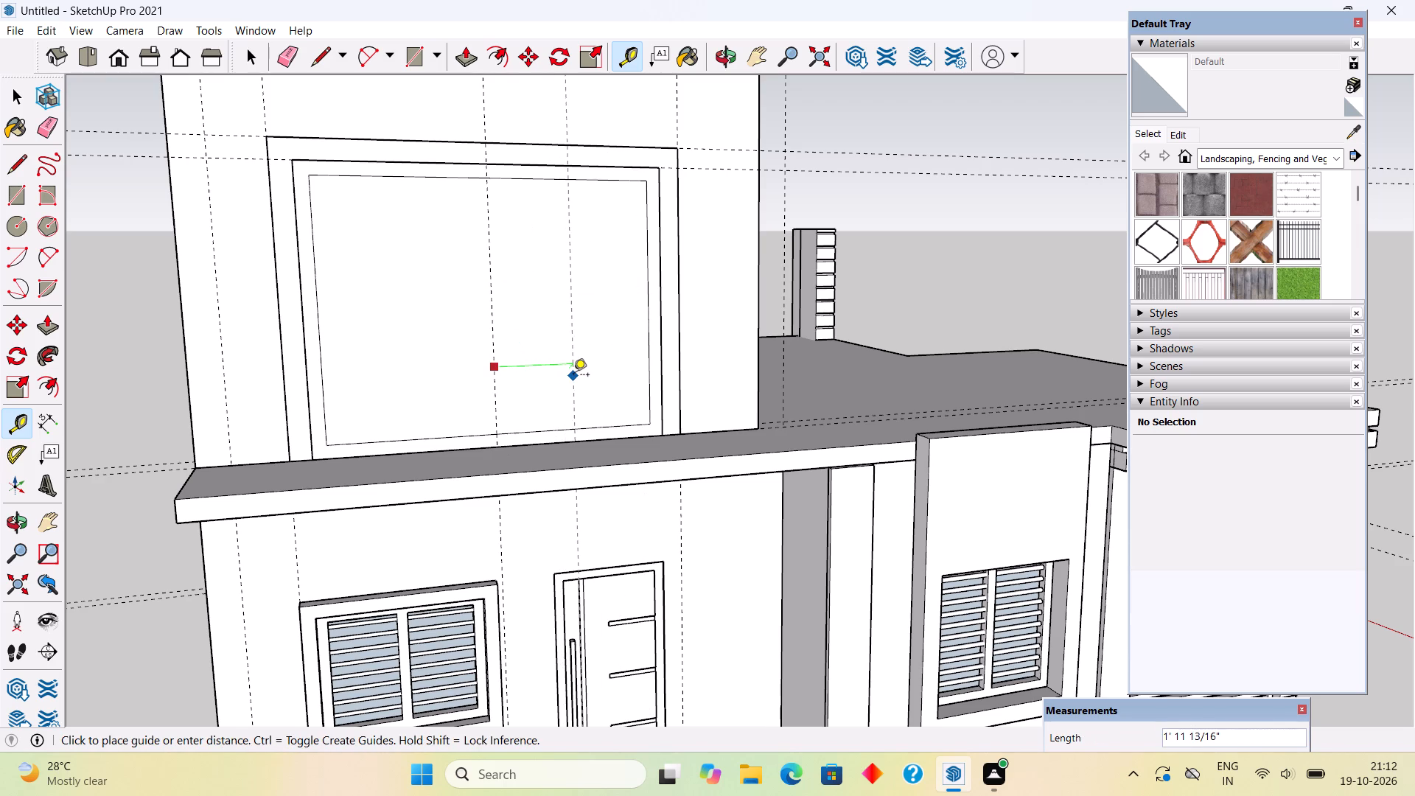
{"action": "type", "text": "2'"}
{"action": "key", "text": "Return"}
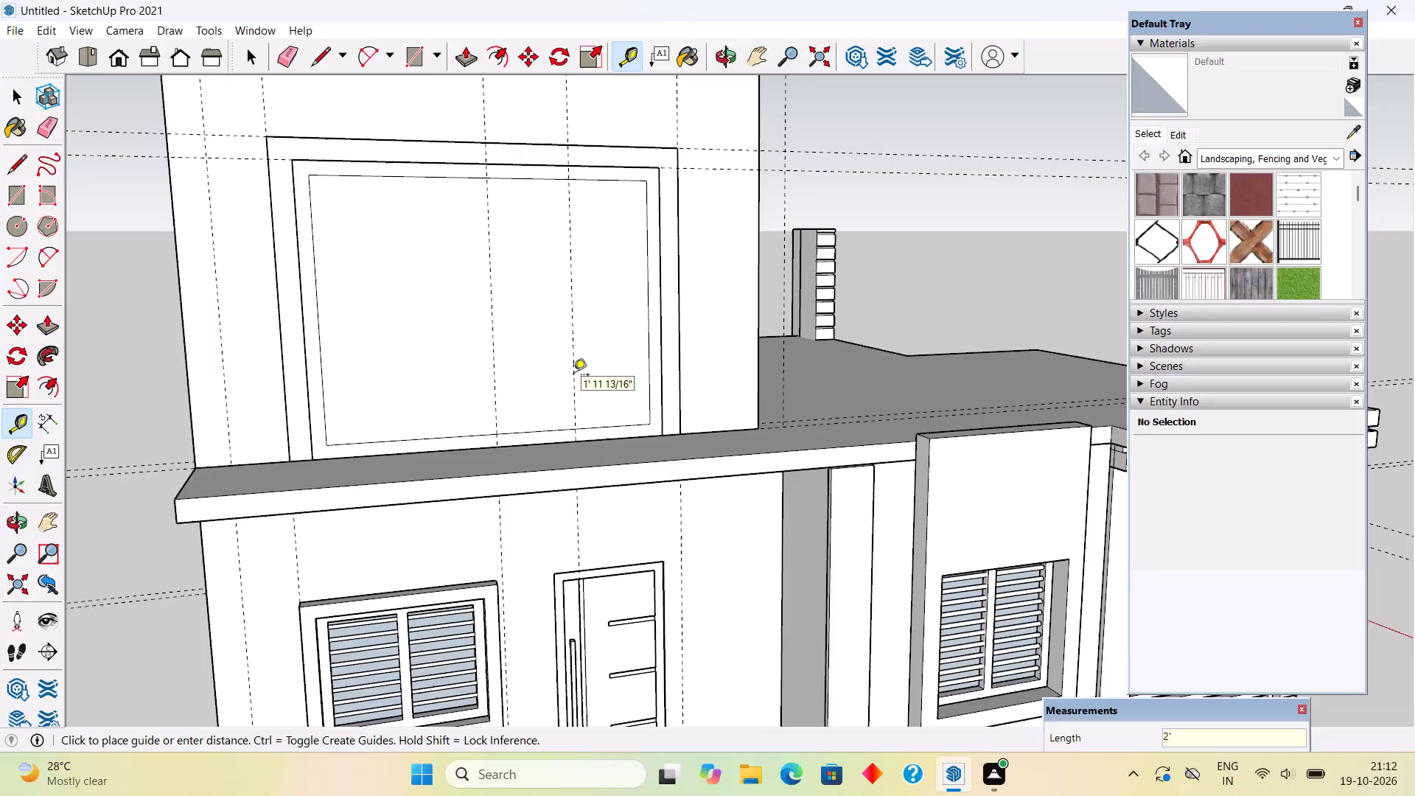
{"action": "left_click", "coordinate": [492, 356]}
{"action": "type", "text": "2'"}
{"action": "key", "text": "Return"}
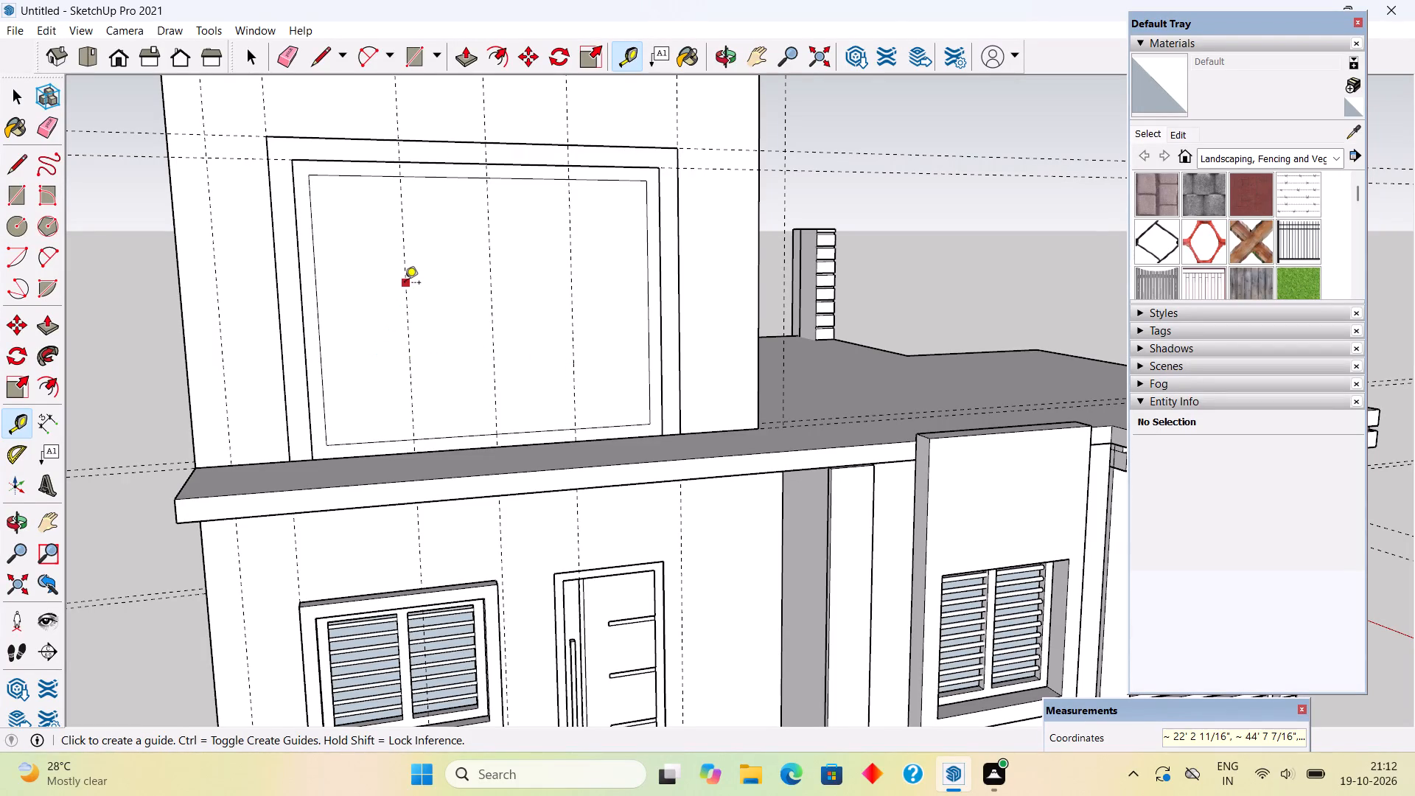
Add a vertical guide offset 2" from the left 2' guide.
{"action": "left_click", "coordinate": [405, 284]}
{"action": "type", "text": "2\""}
{"action": "key", "text": "Return"}
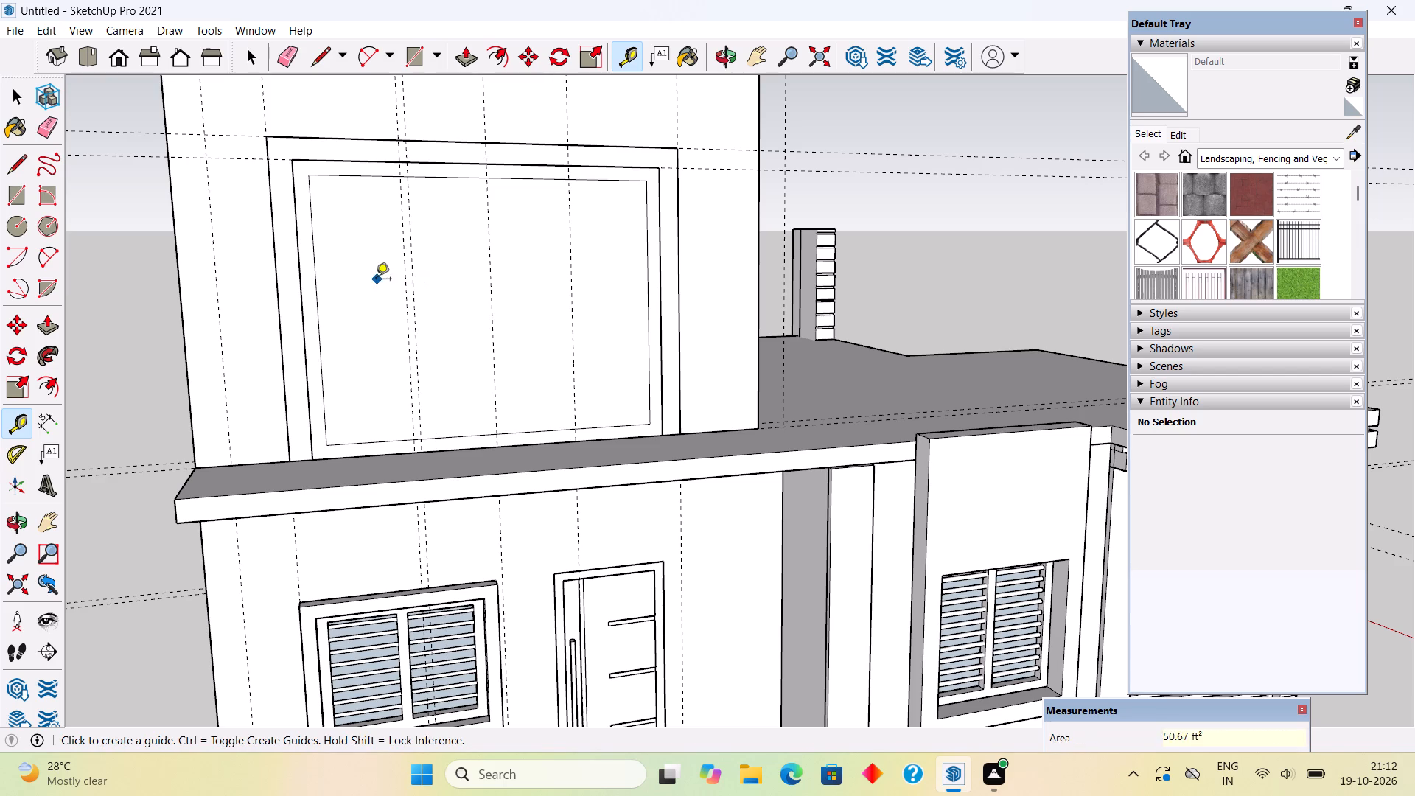
Add a second vertical guide 2" from the left 2' guide, on its outer side.
{"action": "left_click", "coordinate": [409, 285]}
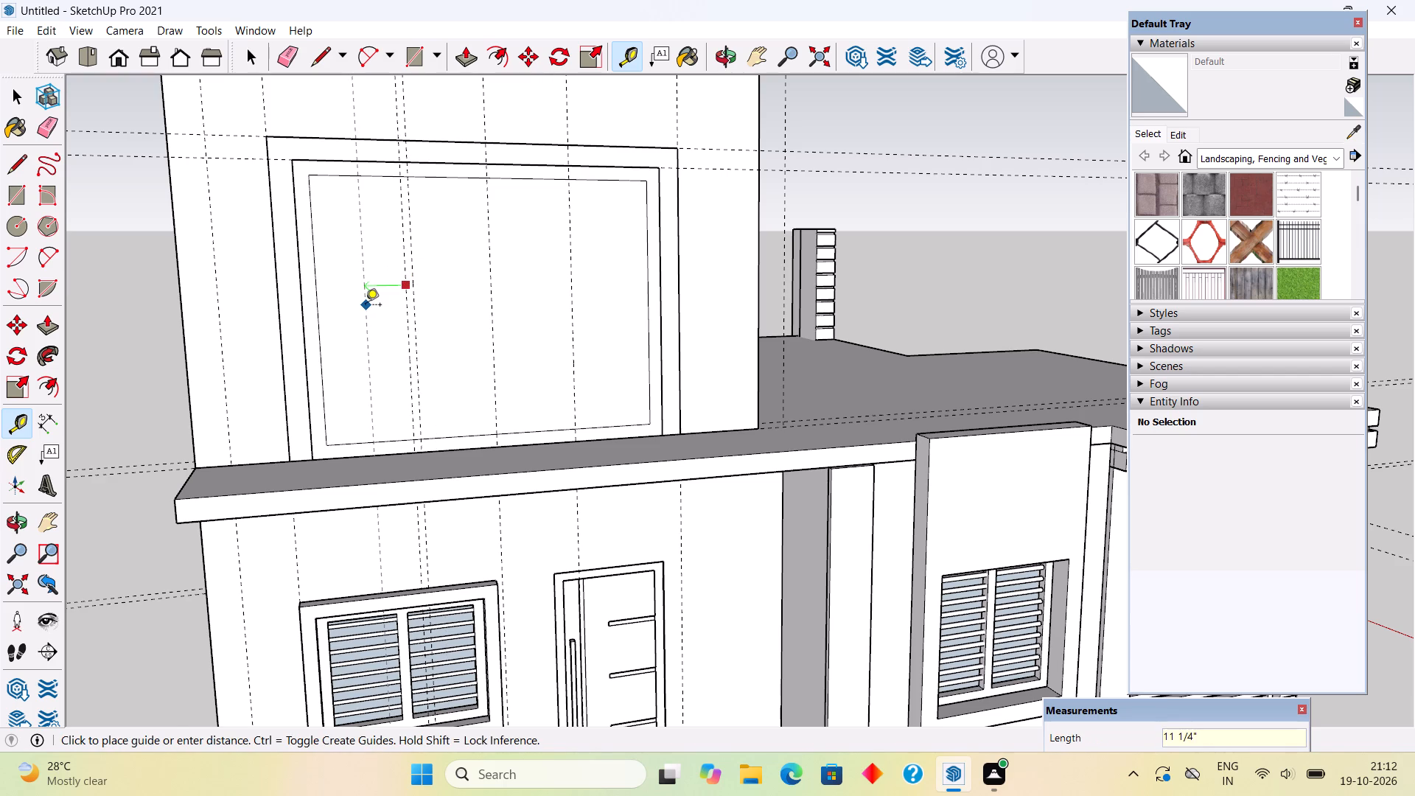
{"action": "type", "text": "2\""}
{"action": "key", "text": "Return"}
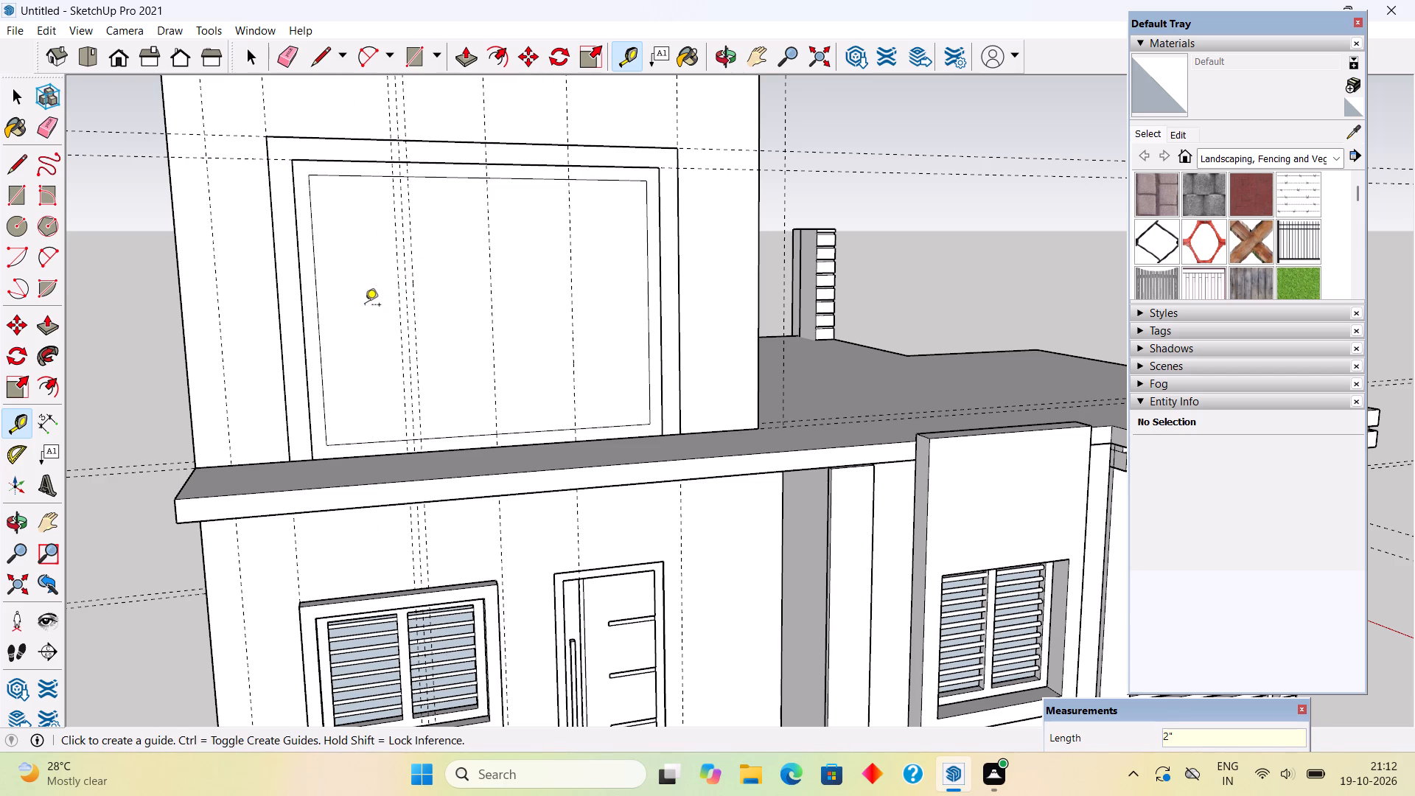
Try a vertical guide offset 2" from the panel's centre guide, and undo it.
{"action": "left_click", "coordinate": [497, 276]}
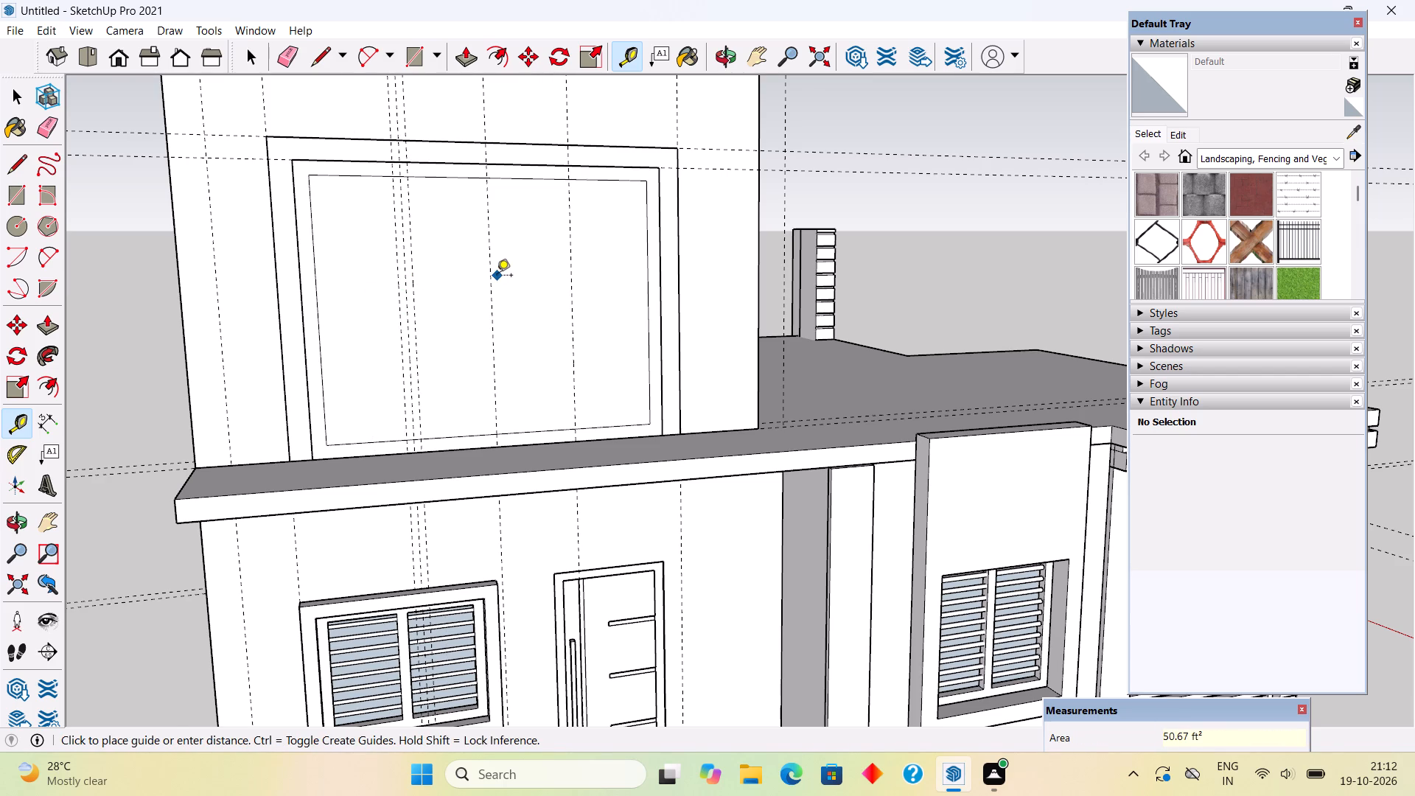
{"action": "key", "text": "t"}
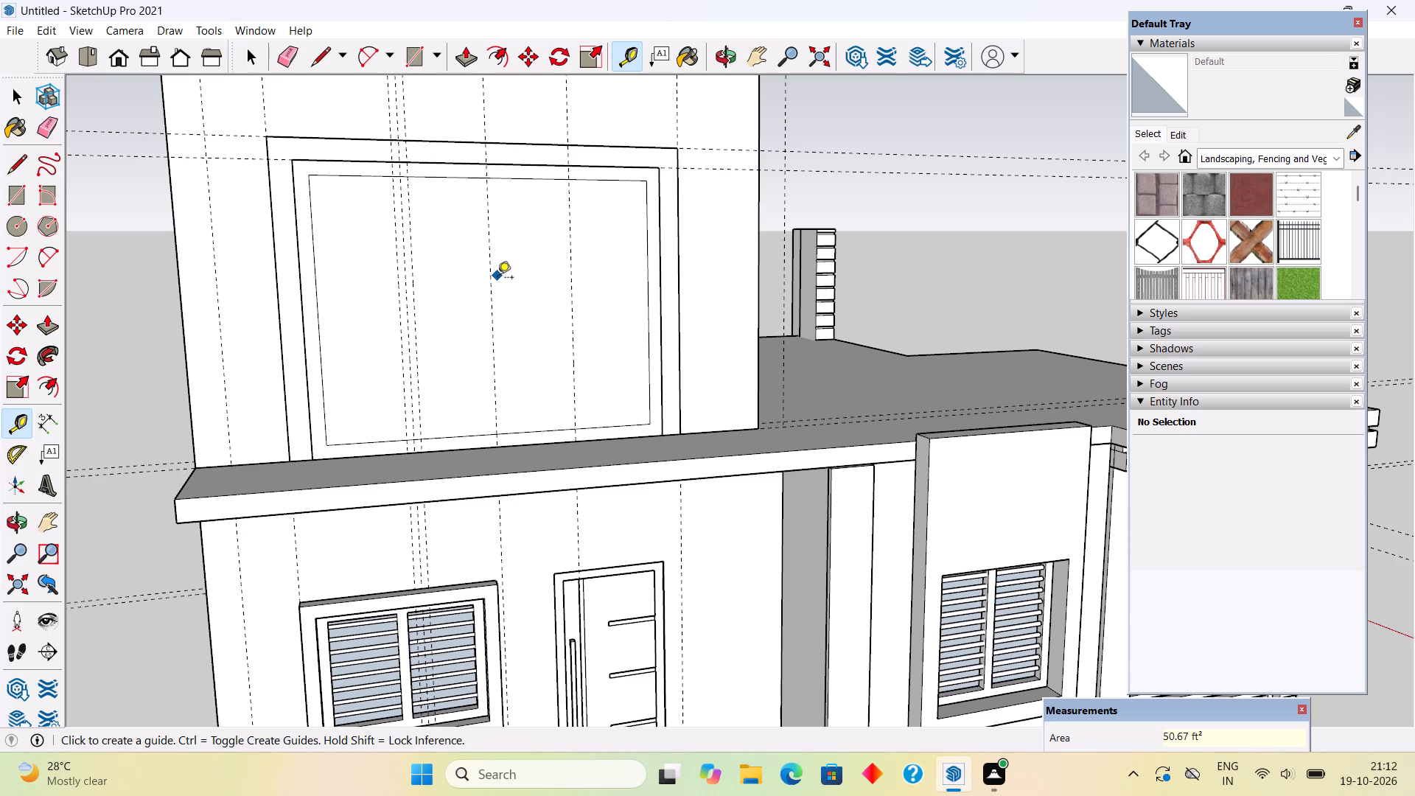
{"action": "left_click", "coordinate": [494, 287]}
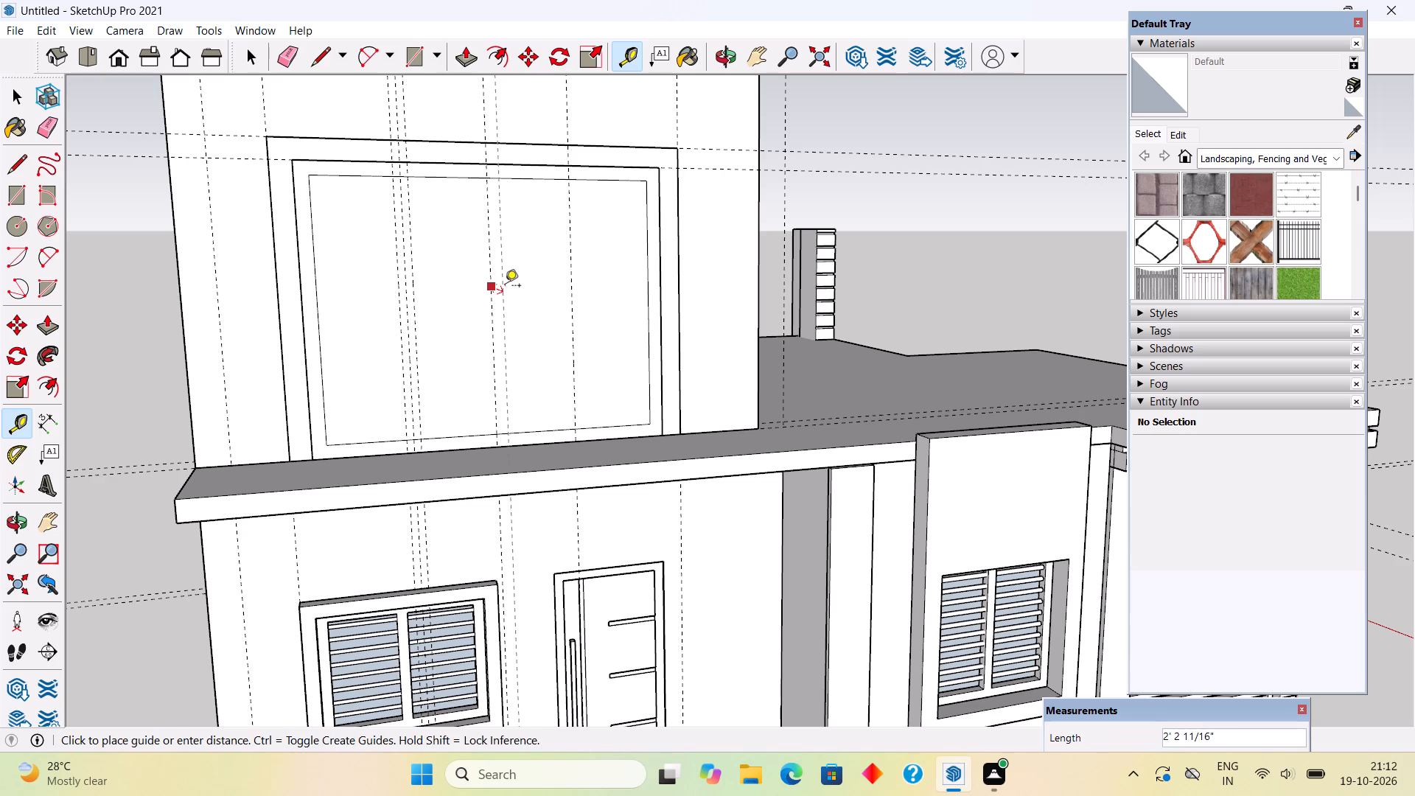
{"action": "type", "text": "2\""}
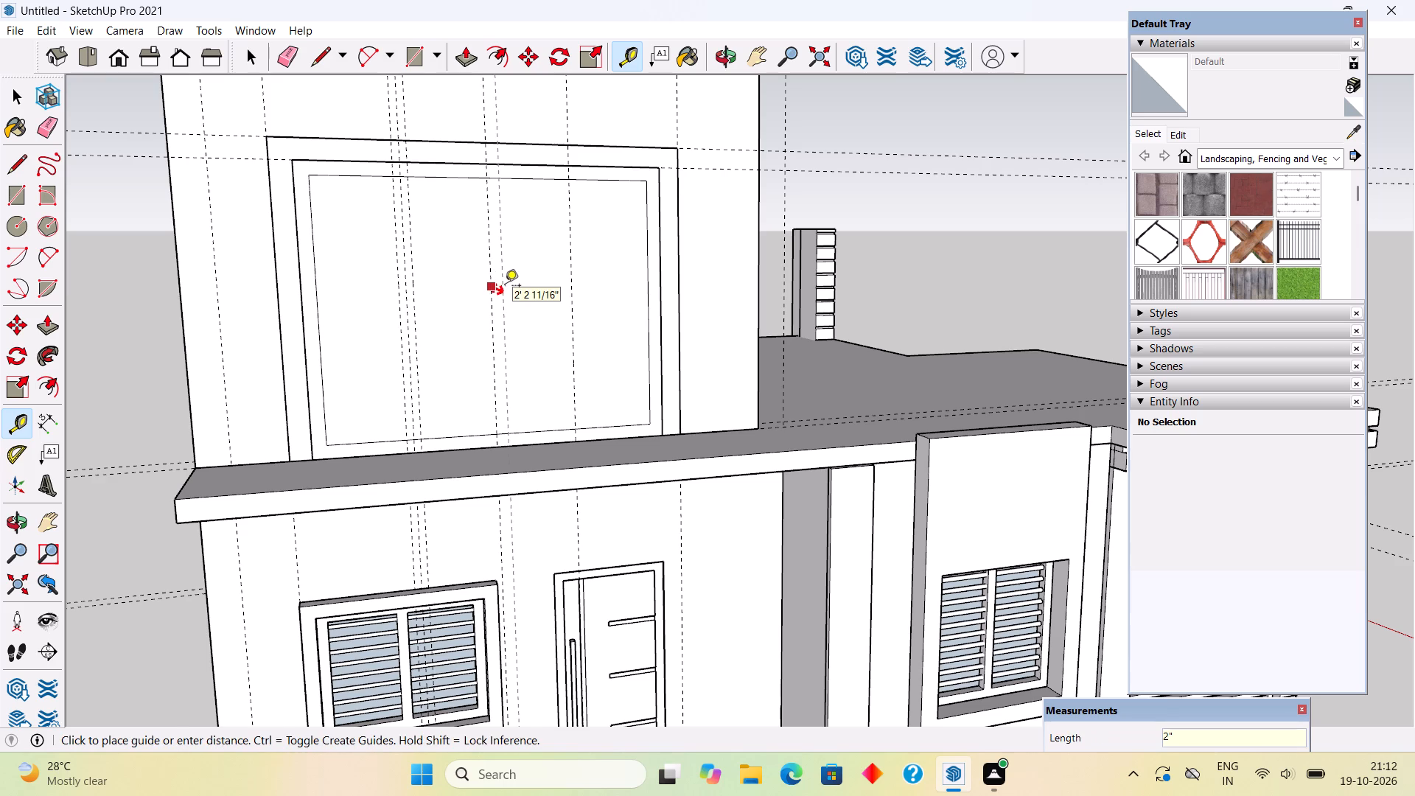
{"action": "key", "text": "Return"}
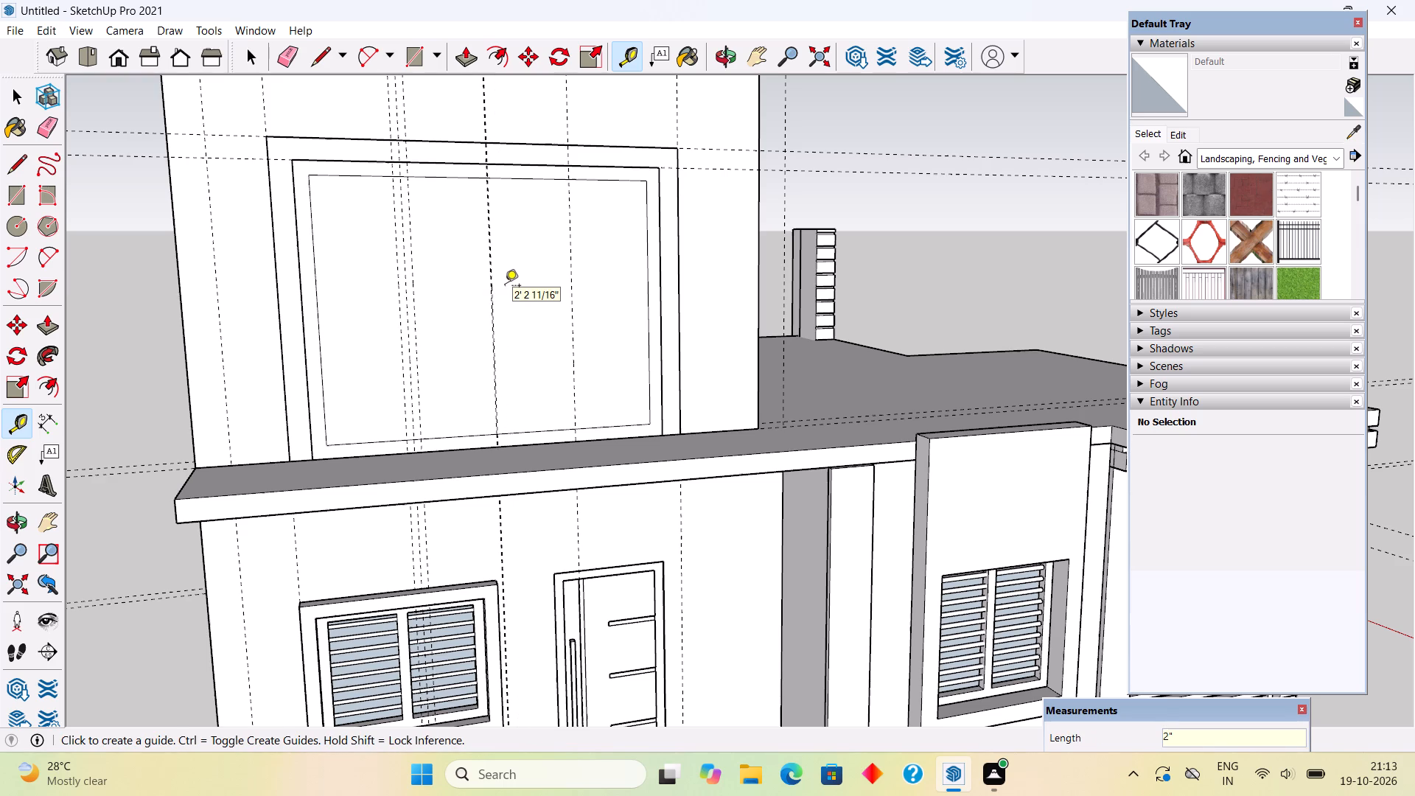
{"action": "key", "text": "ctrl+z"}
Place vertical guides 2" to either side of the upper window panel's centre guide.
{"action": "left_click", "coordinate": [493, 323]}
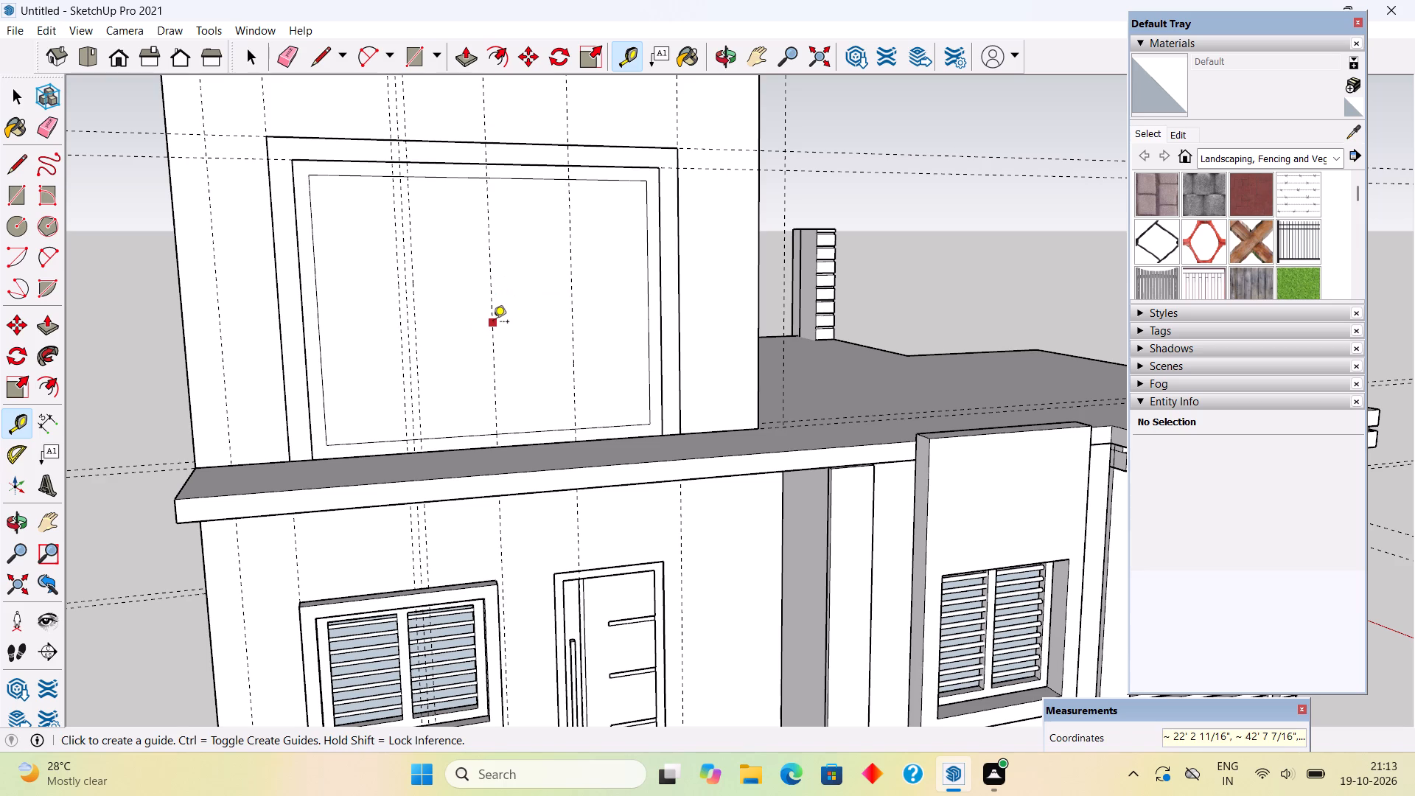
{"action": "type", "text": "2\""}
{"action": "key", "text": "Return"}
{"action": "scroll", "coordinate": [495, 330], "scroll_direction": "up", "scroll_amount": 2}
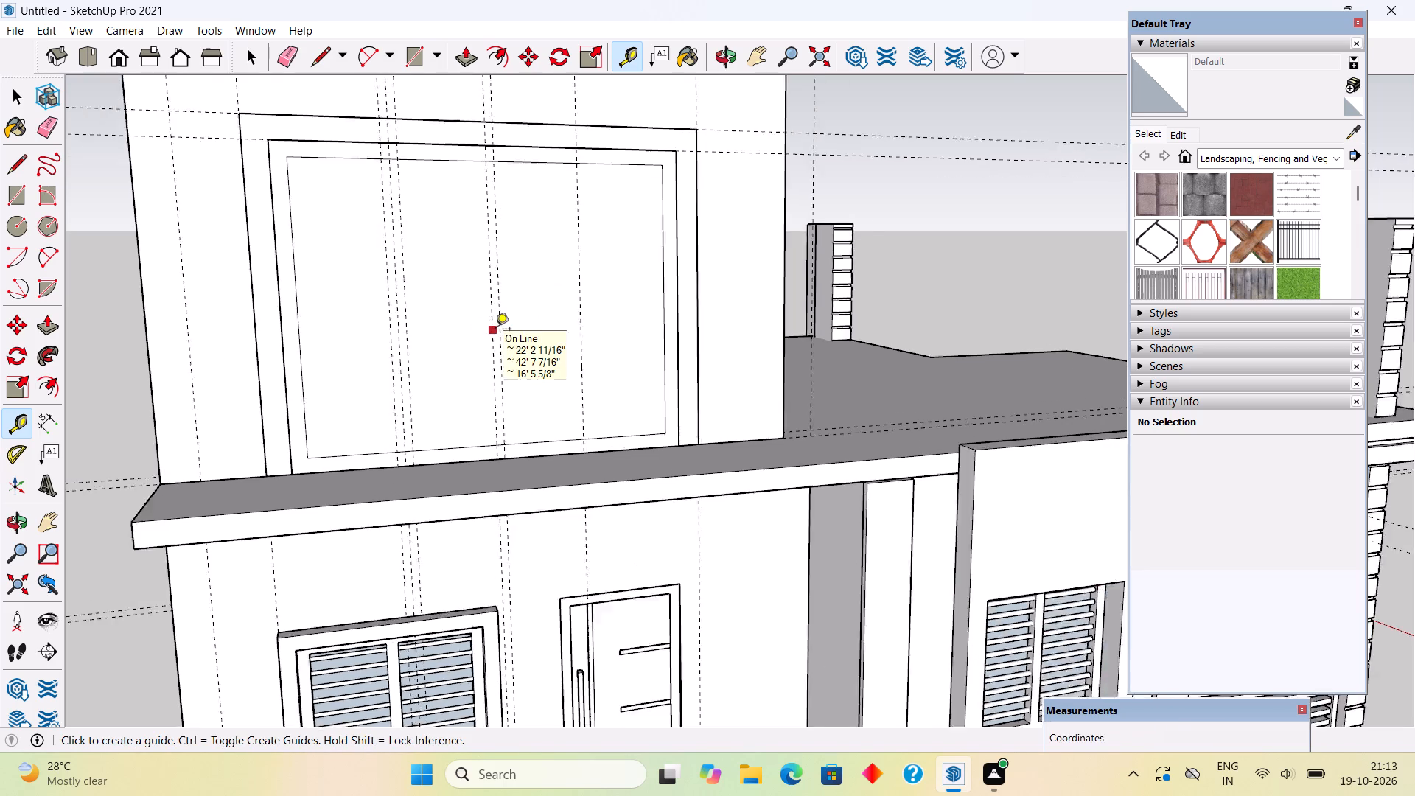
{"action": "scroll", "coordinate": [495, 330], "scroll_direction": "up", "scroll_amount": 2}
{"action": "left_click", "coordinate": [495, 330]}
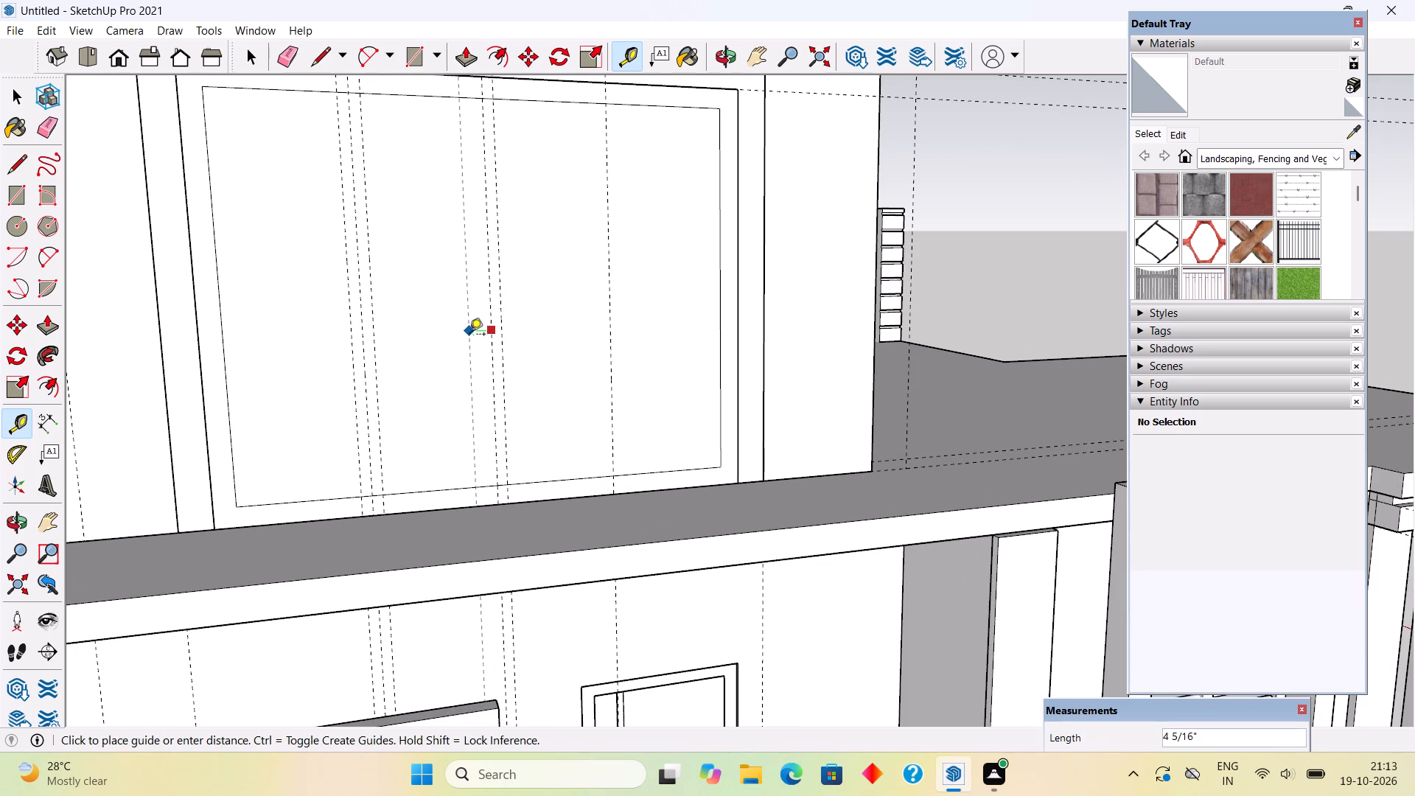
{"action": "type", "text": "2\""}
{"action": "key", "text": "Return"}
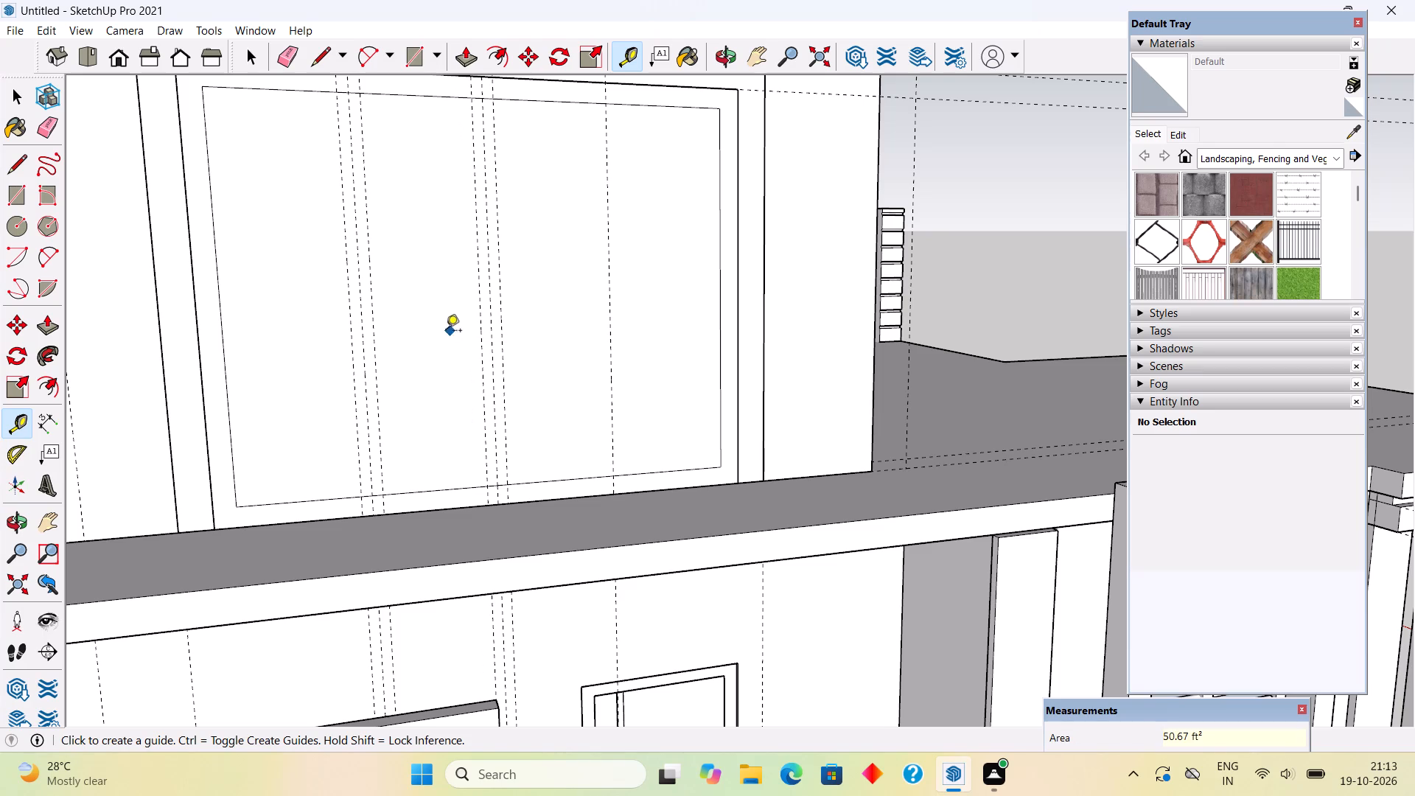
Place vertical guides 2" to either side of the right 2' guide on the panel.
{"action": "left_click", "coordinate": [609, 290]}
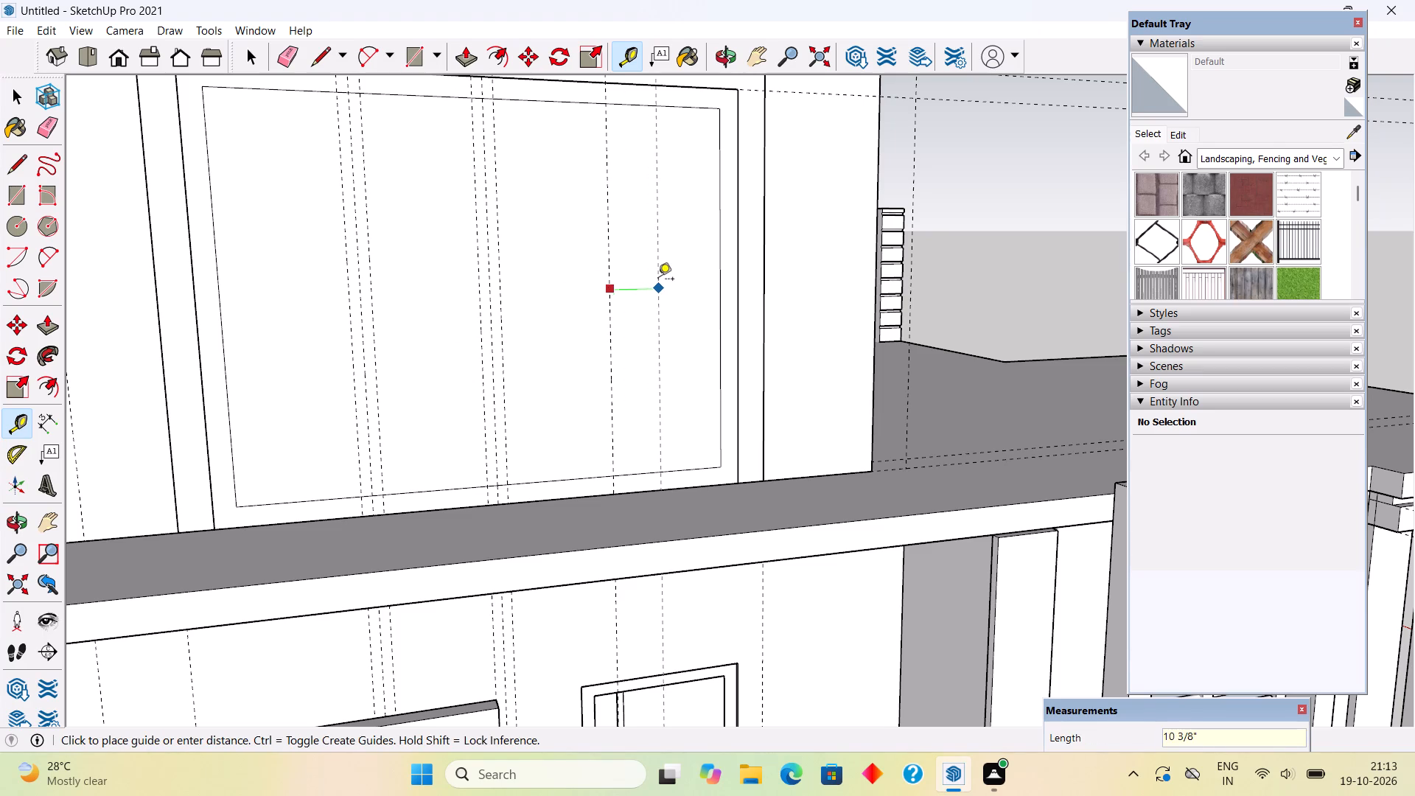
{"action": "type", "text": "2\""}
{"action": "key", "text": "Return"}
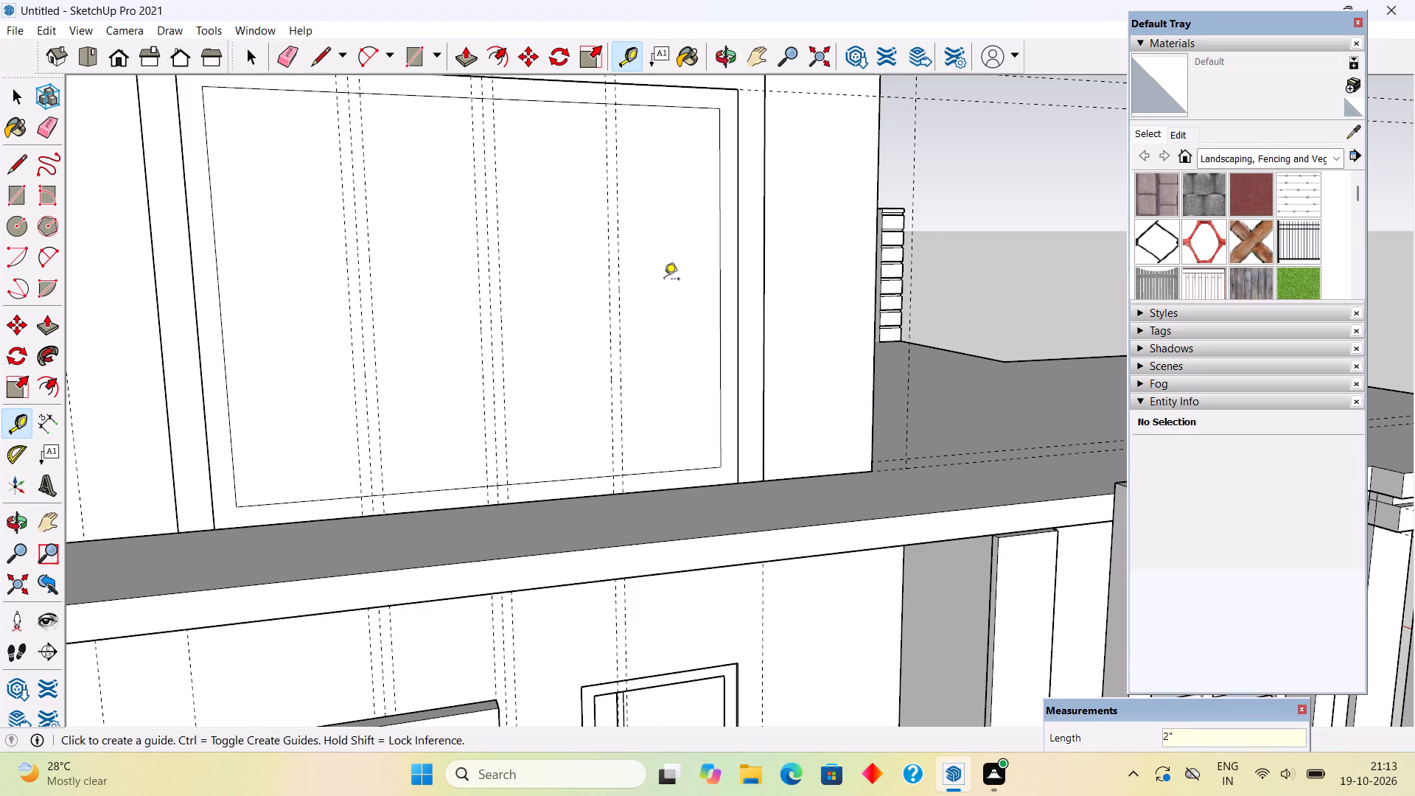
{"action": "left_click", "coordinate": [615, 327]}
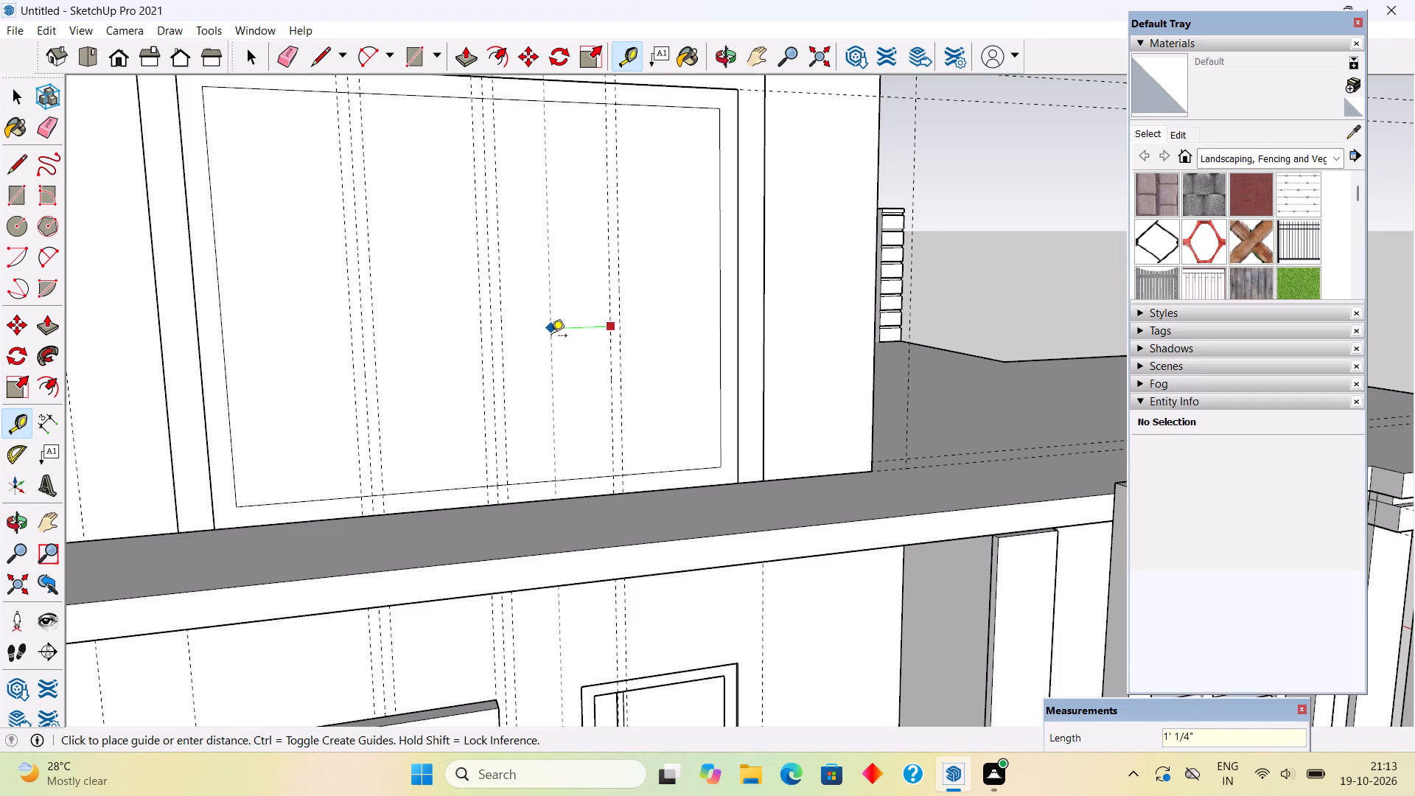
{"action": "type", "text": "2\""}
{"action": "key", "text": "Return"}
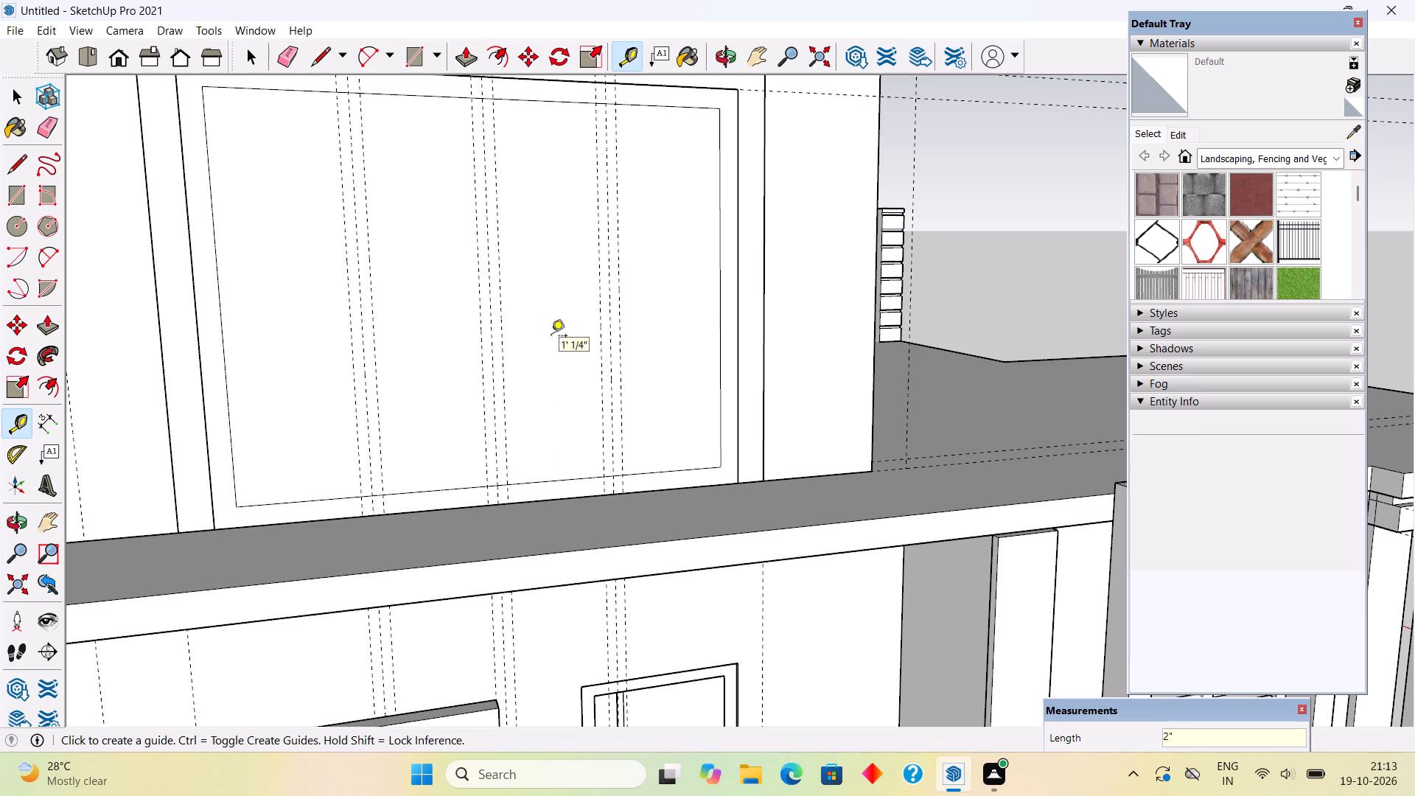
Draw six vertical mullion lines along the 2" offset guides, each from the inner frame's top edge to its bottom edge.
{"action": "key", "text": "l"}
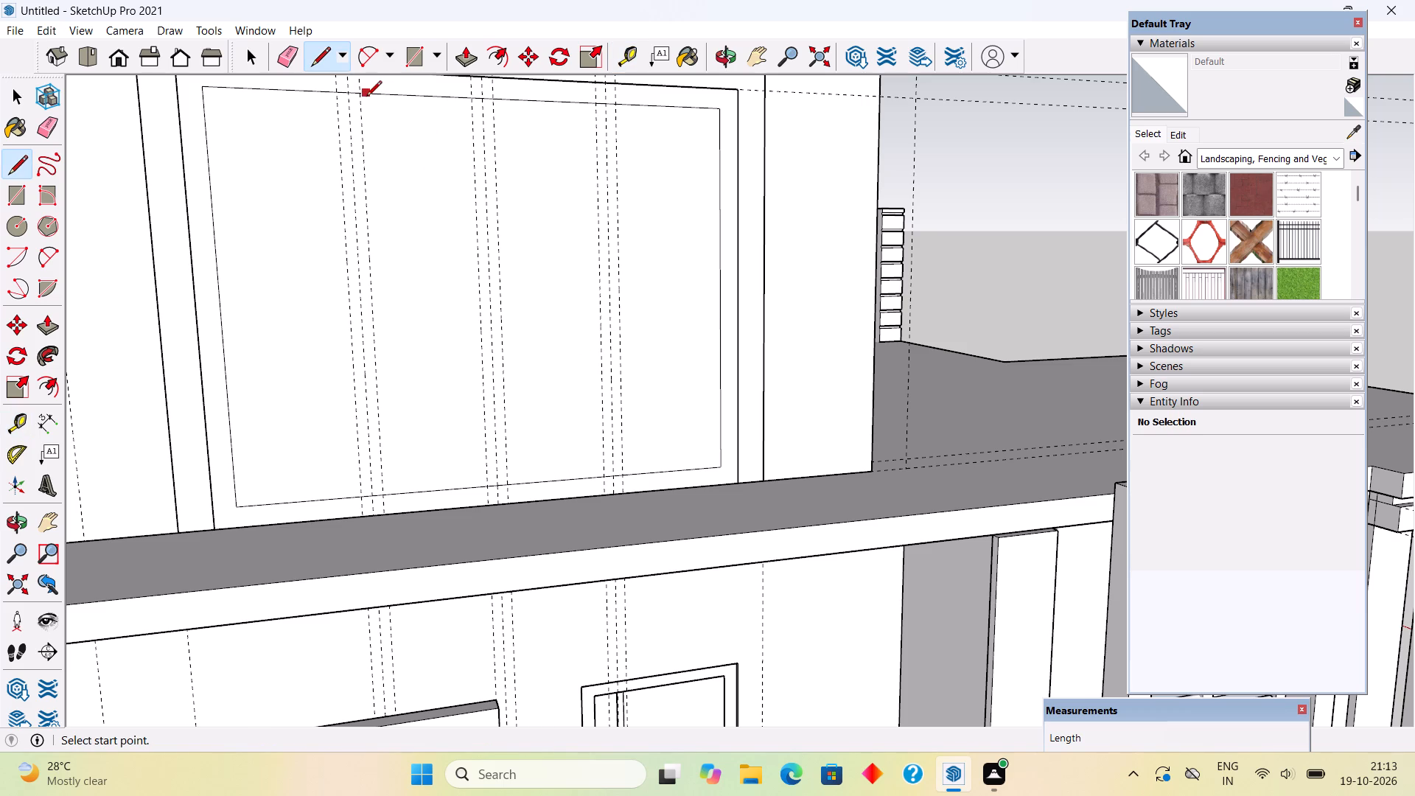
{"action": "left_click", "coordinate": [360, 97]}
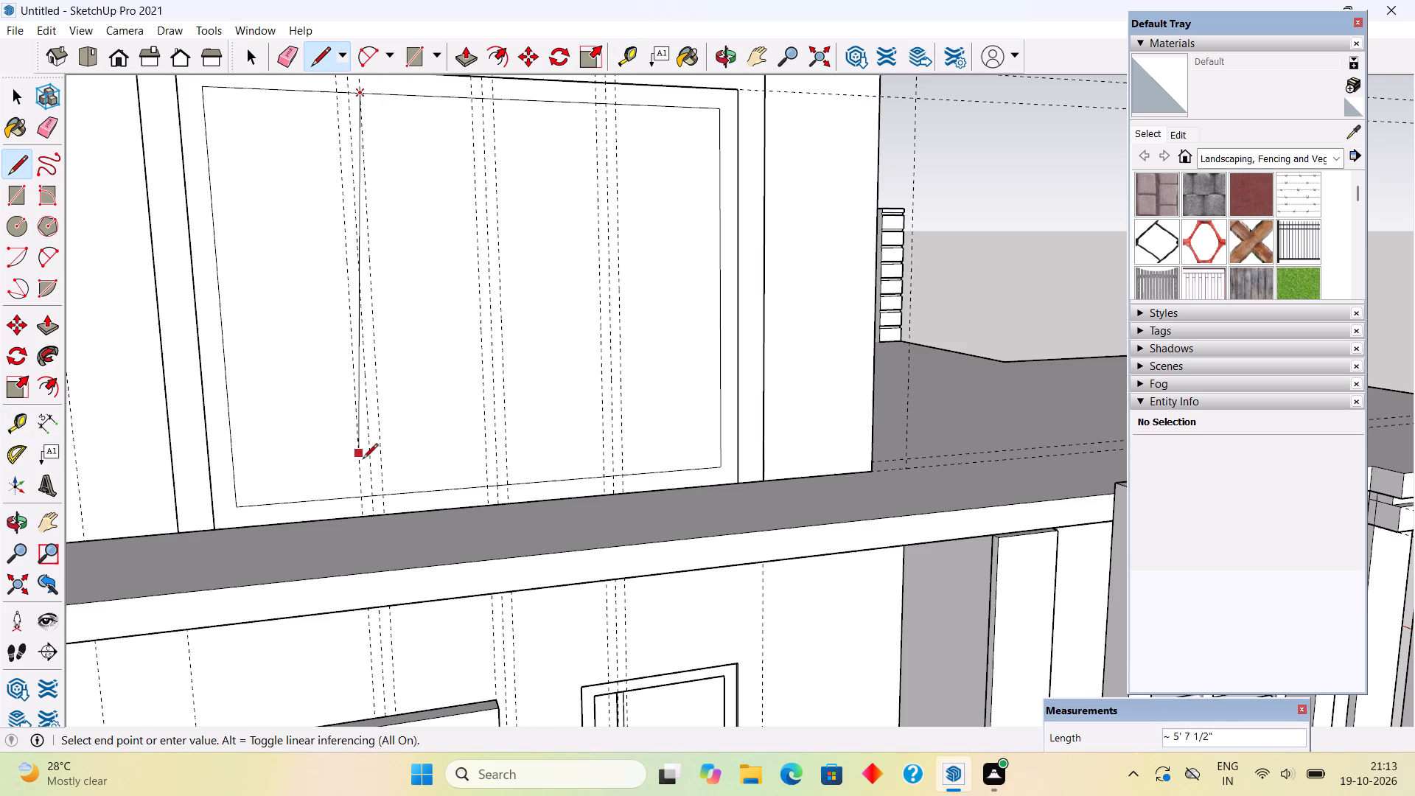
{"action": "left_click", "coordinate": [383, 497]}
{"action": "left_click", "coordinate": [336, 95]}
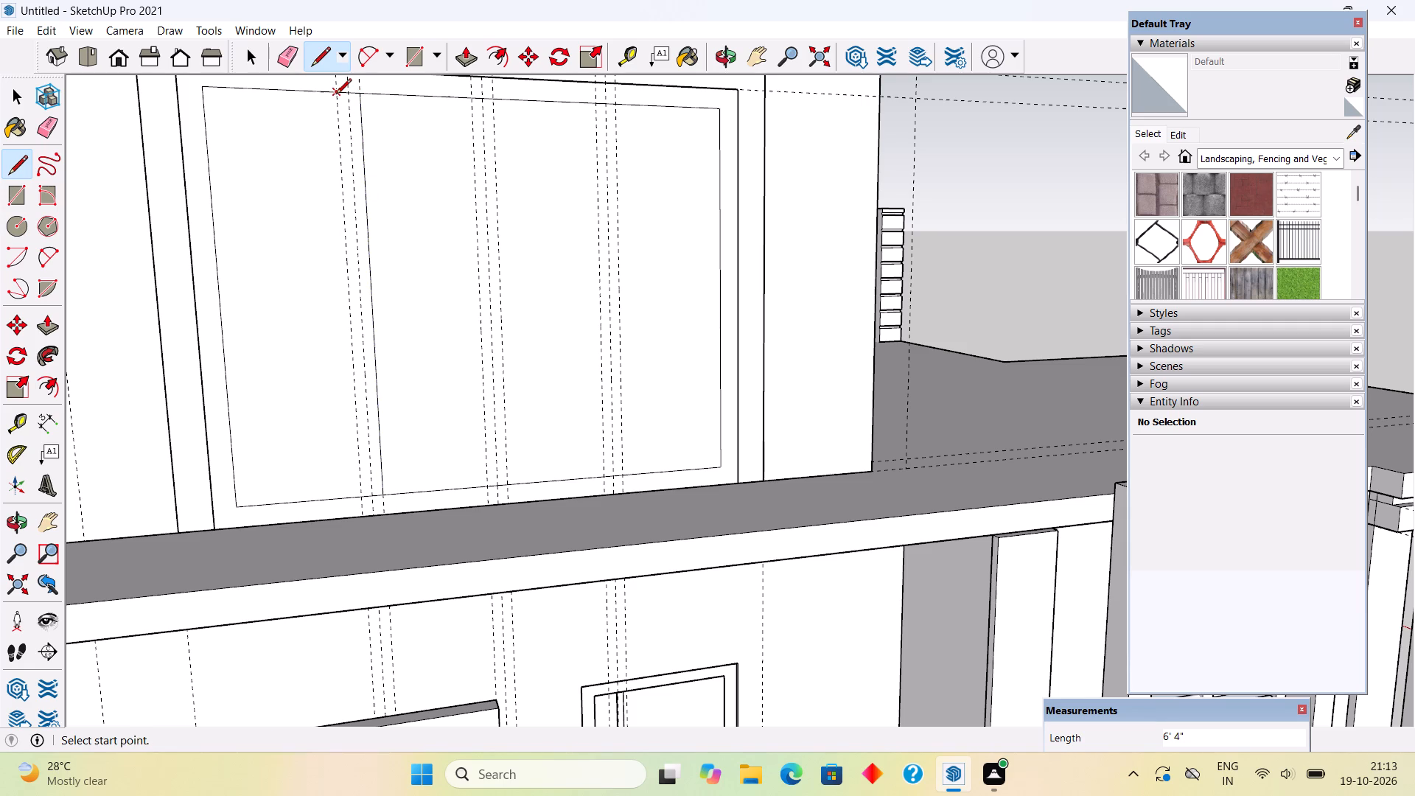
{"action": "left_click", "coordinate": [360, 499]}
{"action": "left_click", "coordinate": [492, 97]}
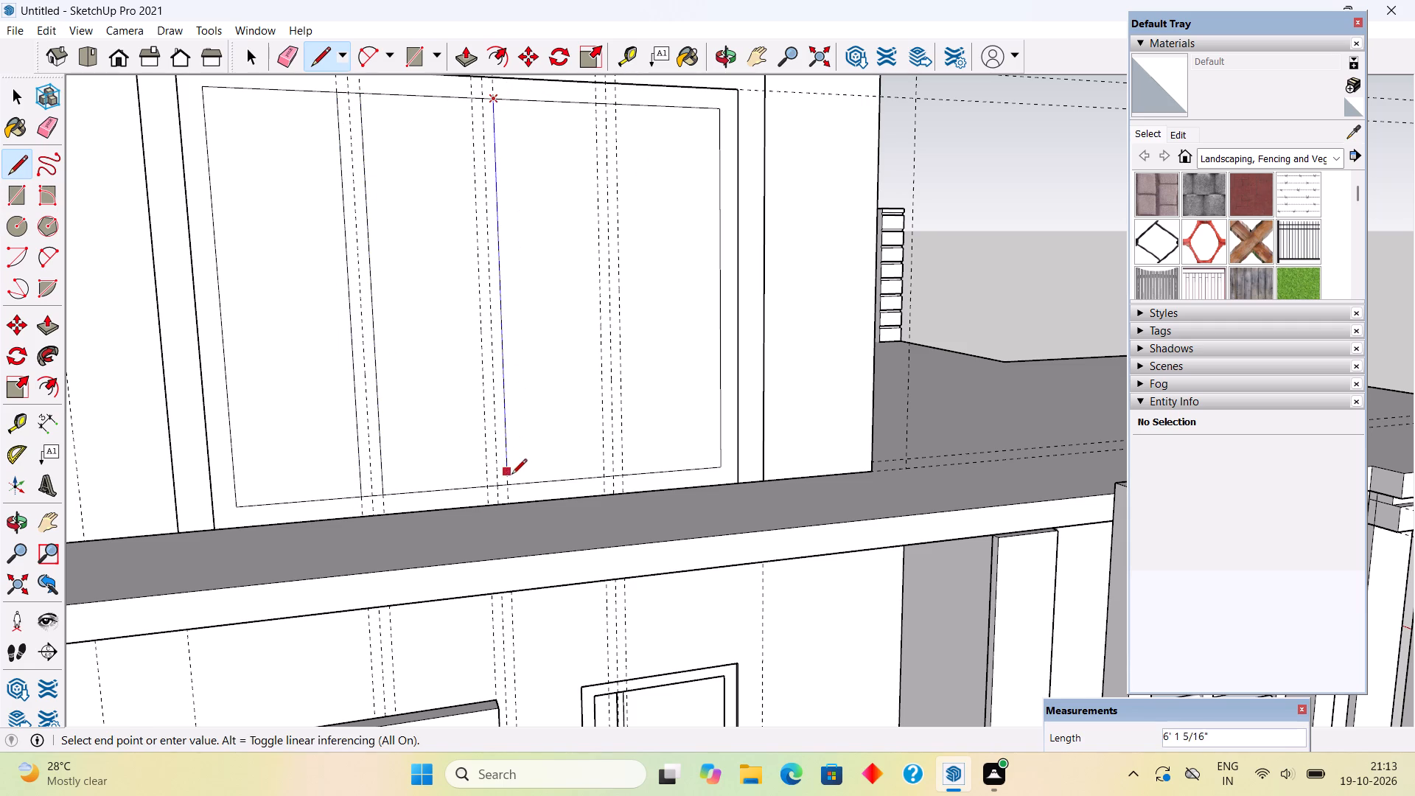
{"action": "left_click", "coordinate": [508, 486]}
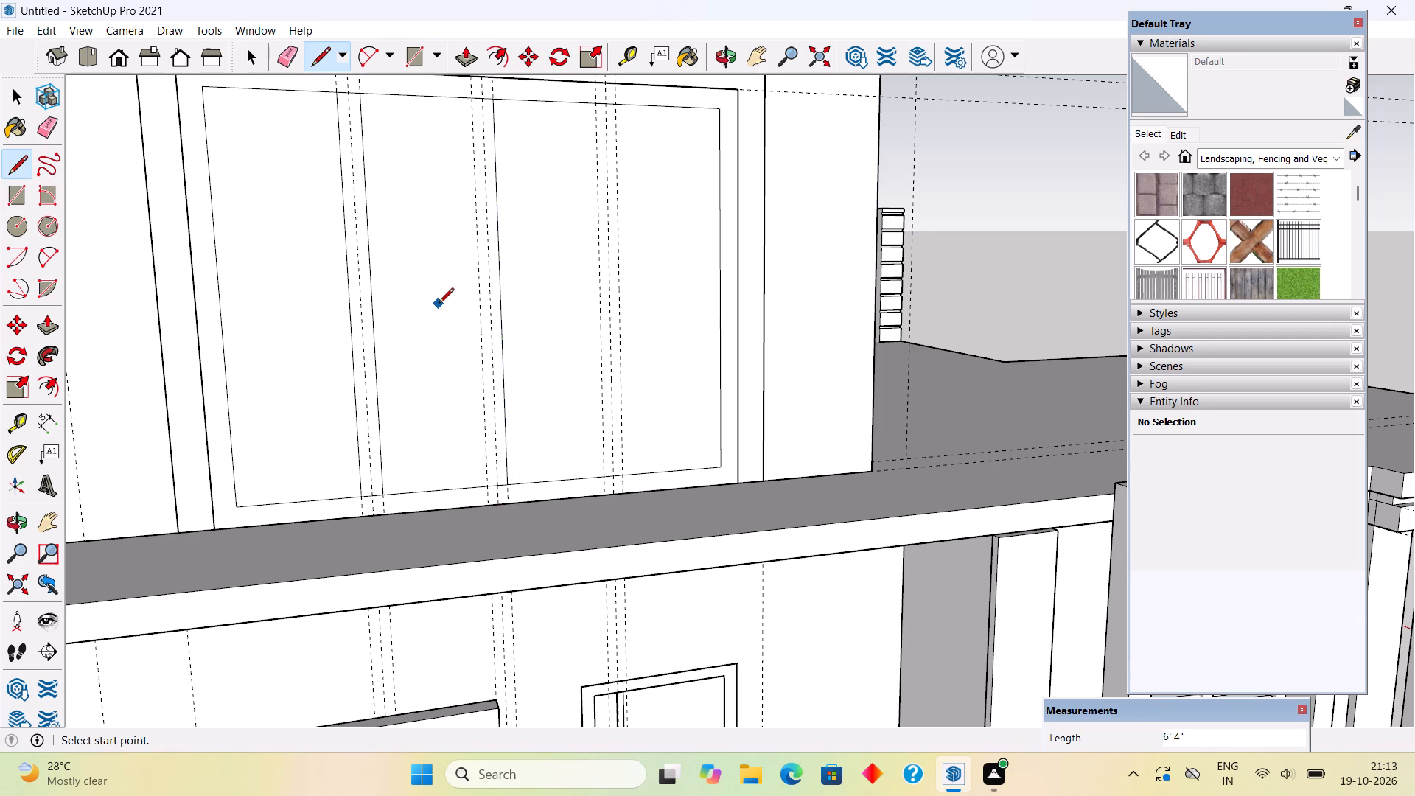
{"action": "left_click", "coordinate": [475, 97]}
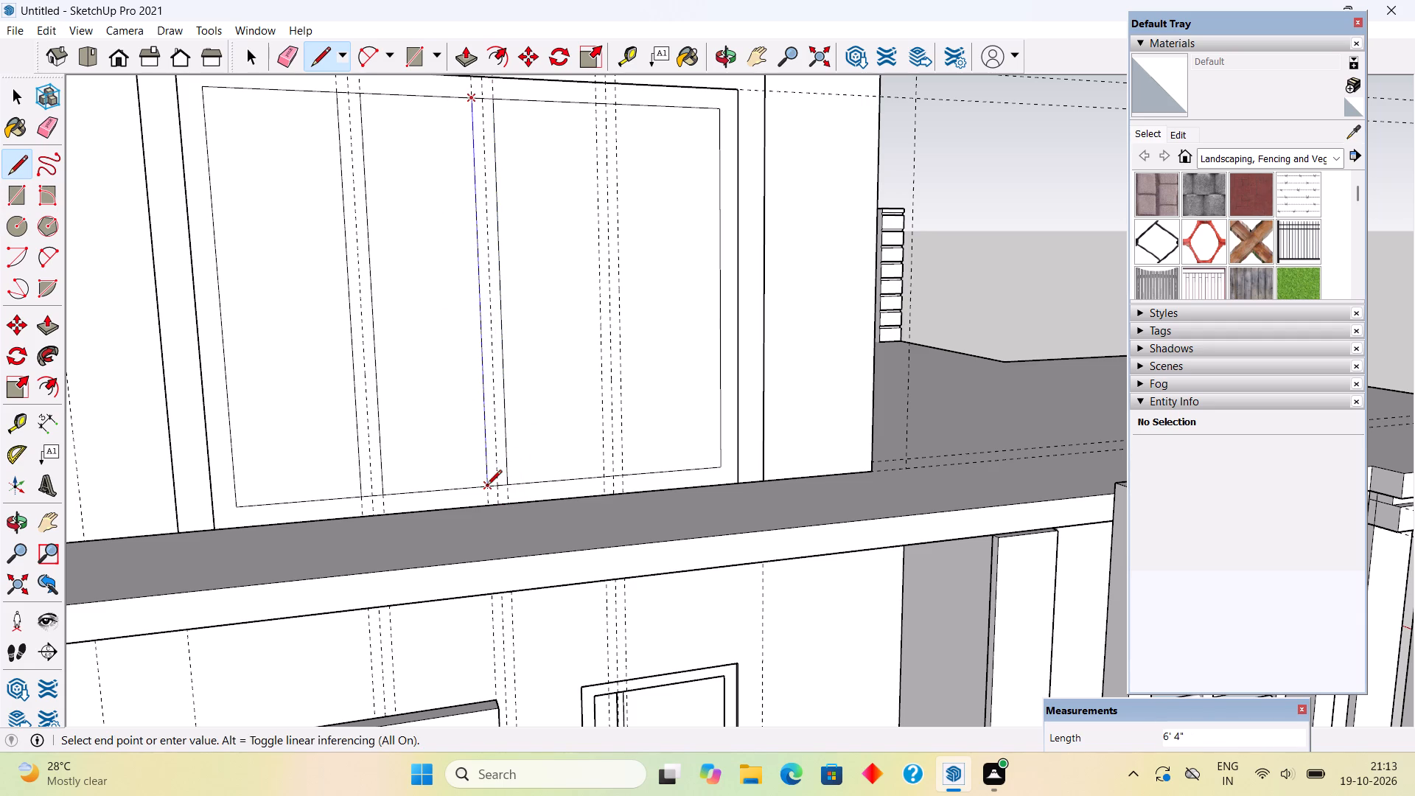
{"action": "left_click", "coordinate": [486, 486]}
{"action": "left_click", "coordinate": [613, 102]}
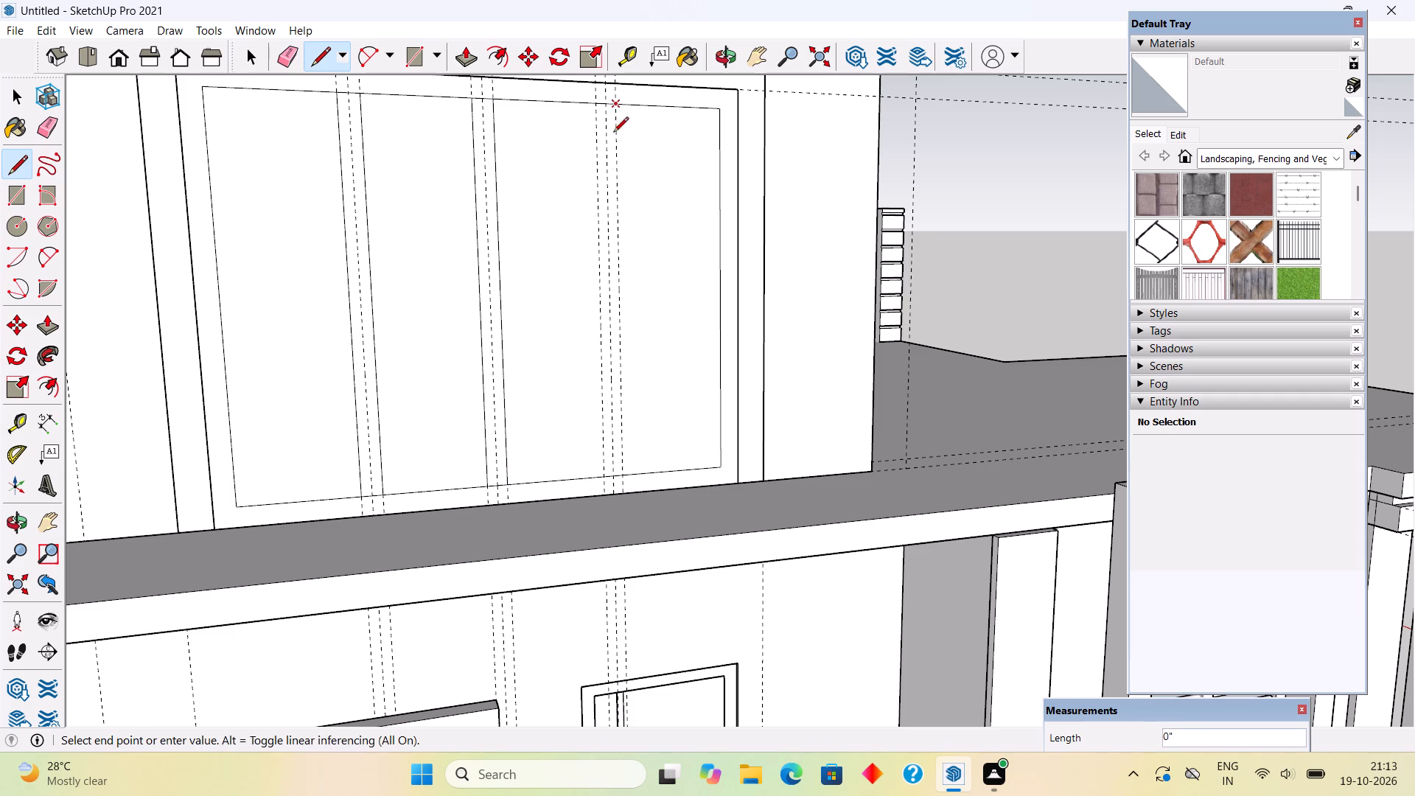
{"action": "left_click", "coordinate": [624, 479]}
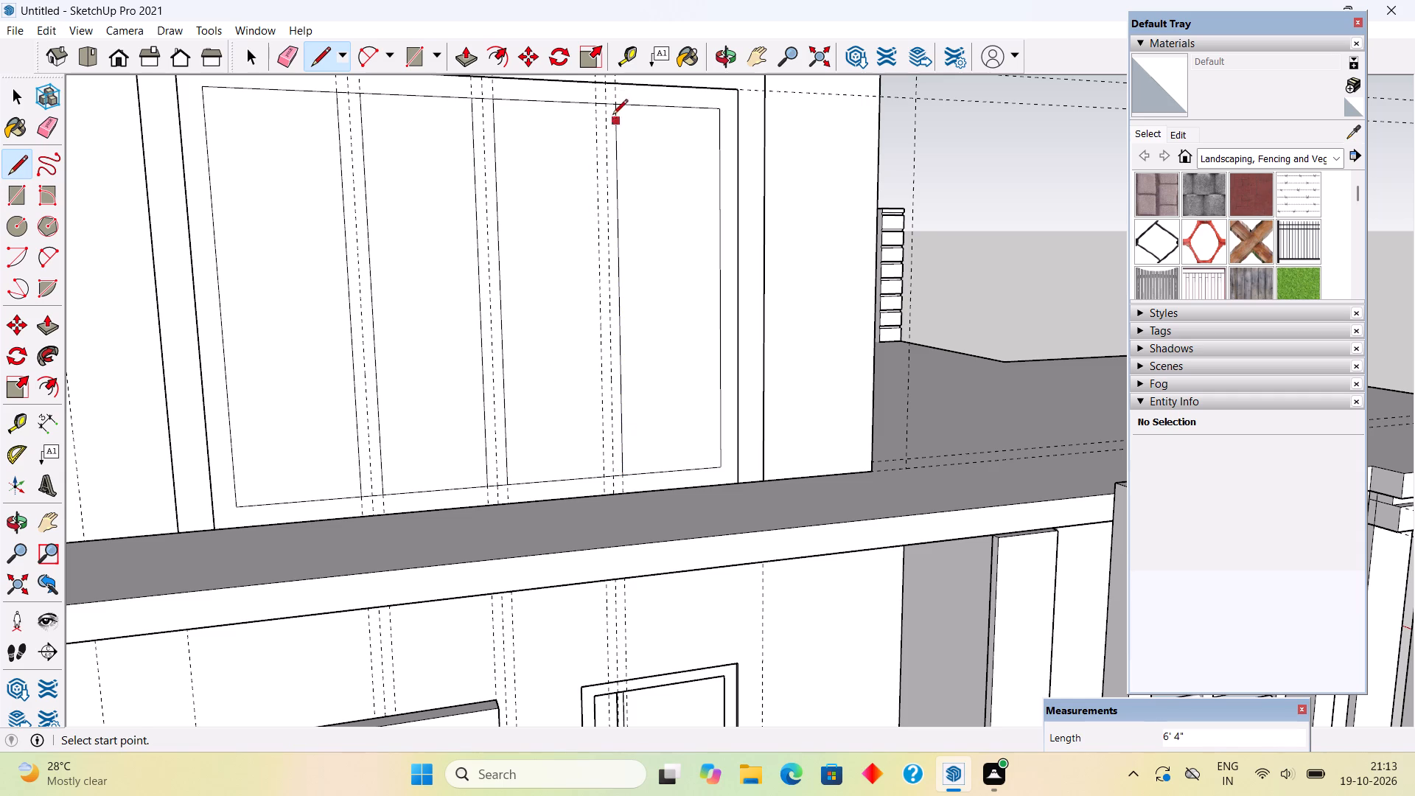
{"action": "left_click", "coordinate": [593, 105]}
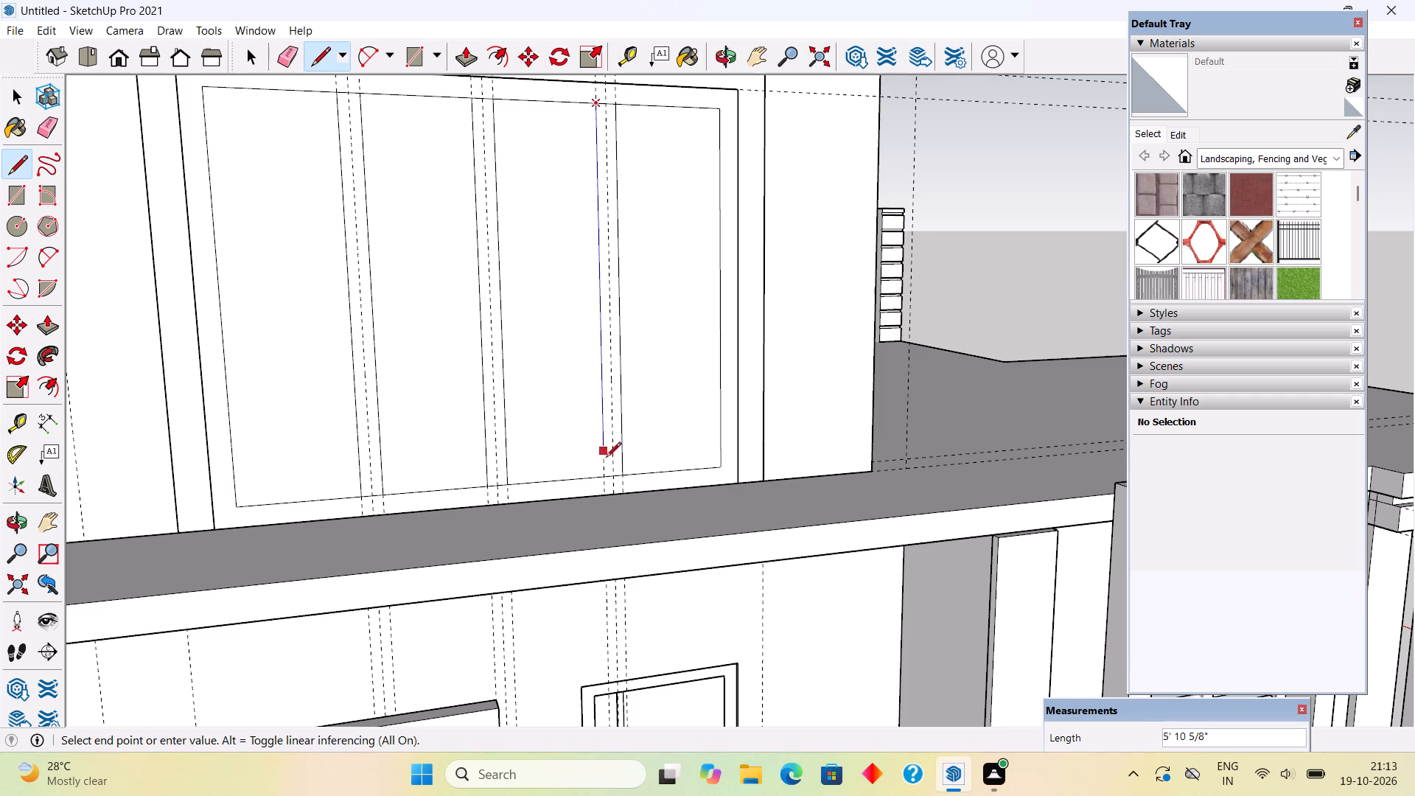
{"action": "left_click", "coordinate": [607, 475]}
Erase the middle guide of each mullion and the short frame edges crossing its top and bottom ends.
{"action": "key", "text": "e"}
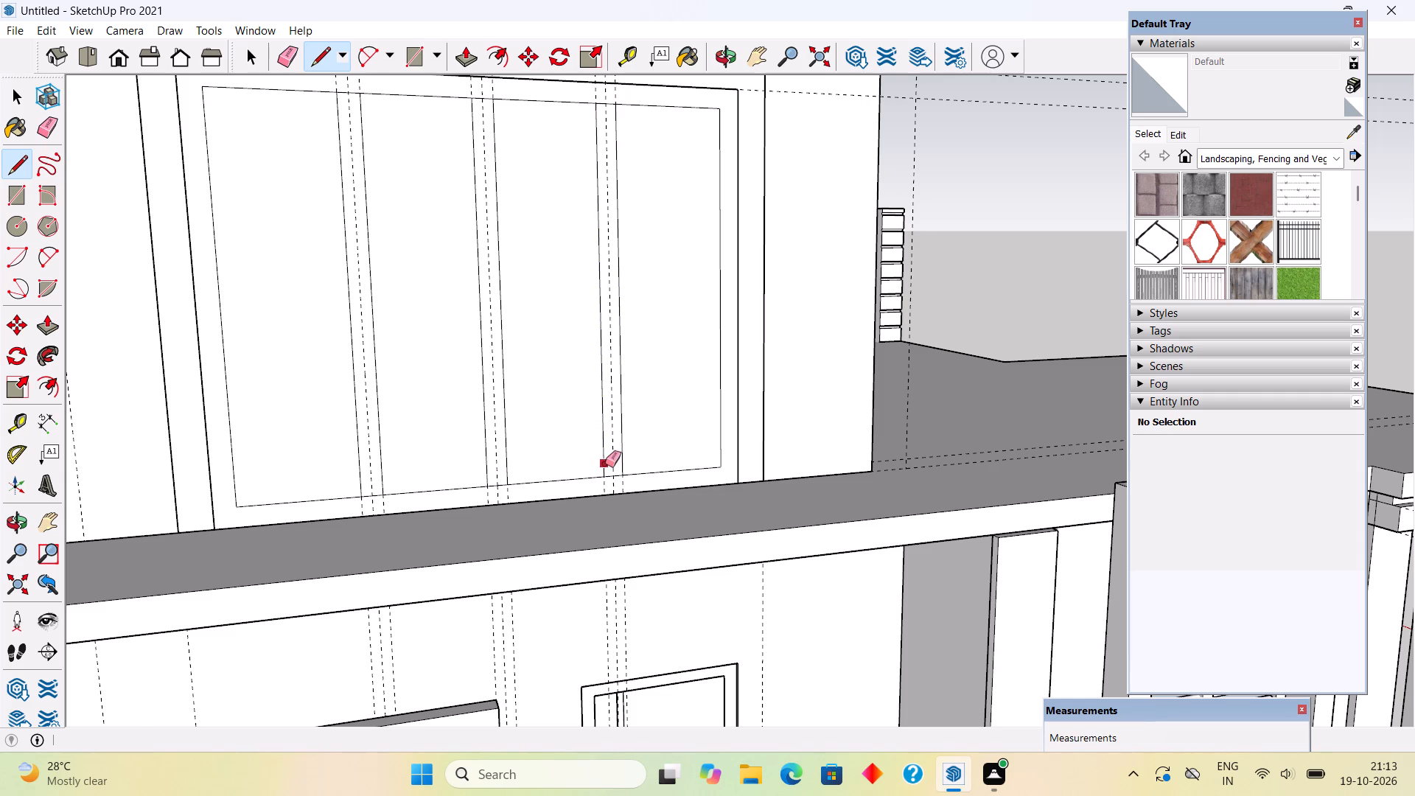
{"action": "left_click", "coordinate": [612, 477]}
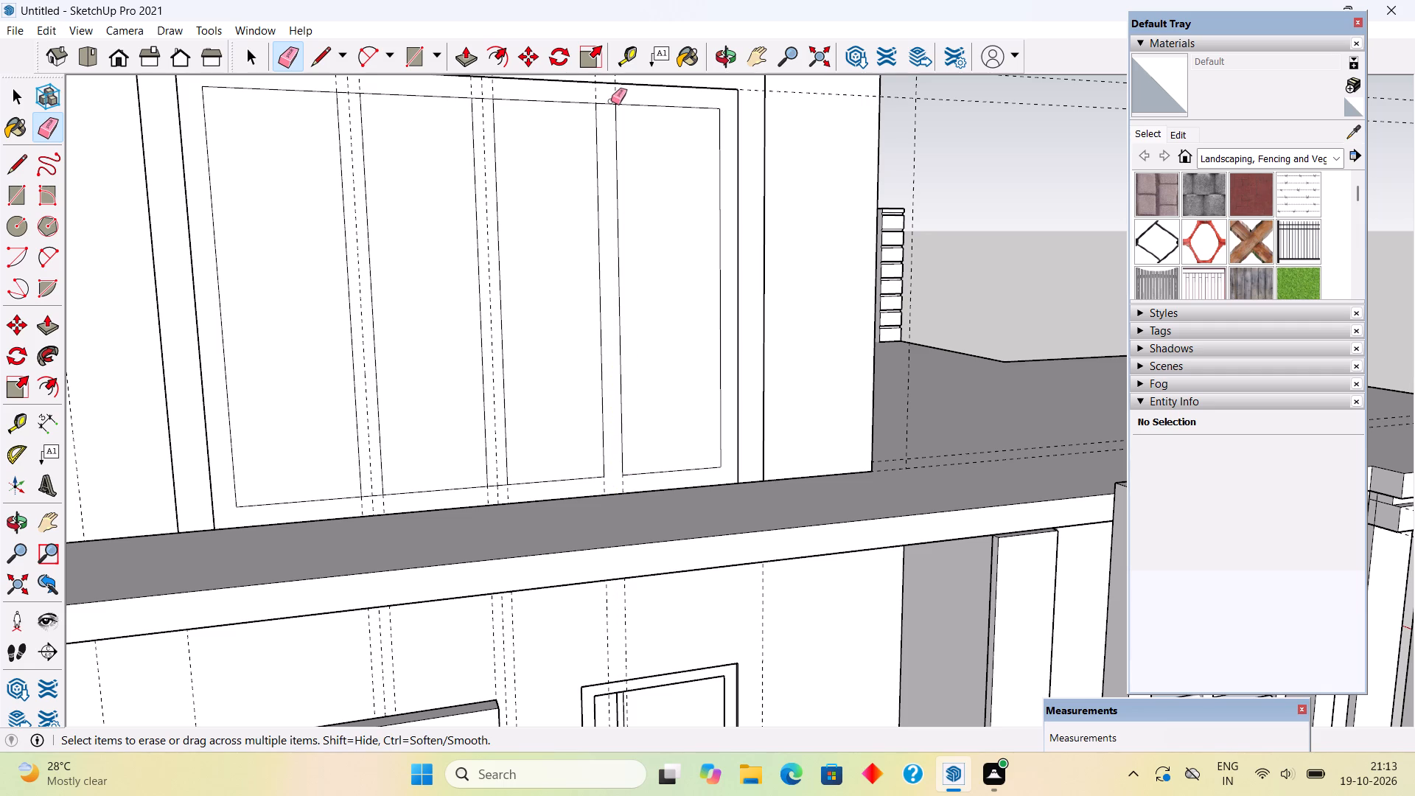
{"action": "left_click", "coordinate": [609, 104]}
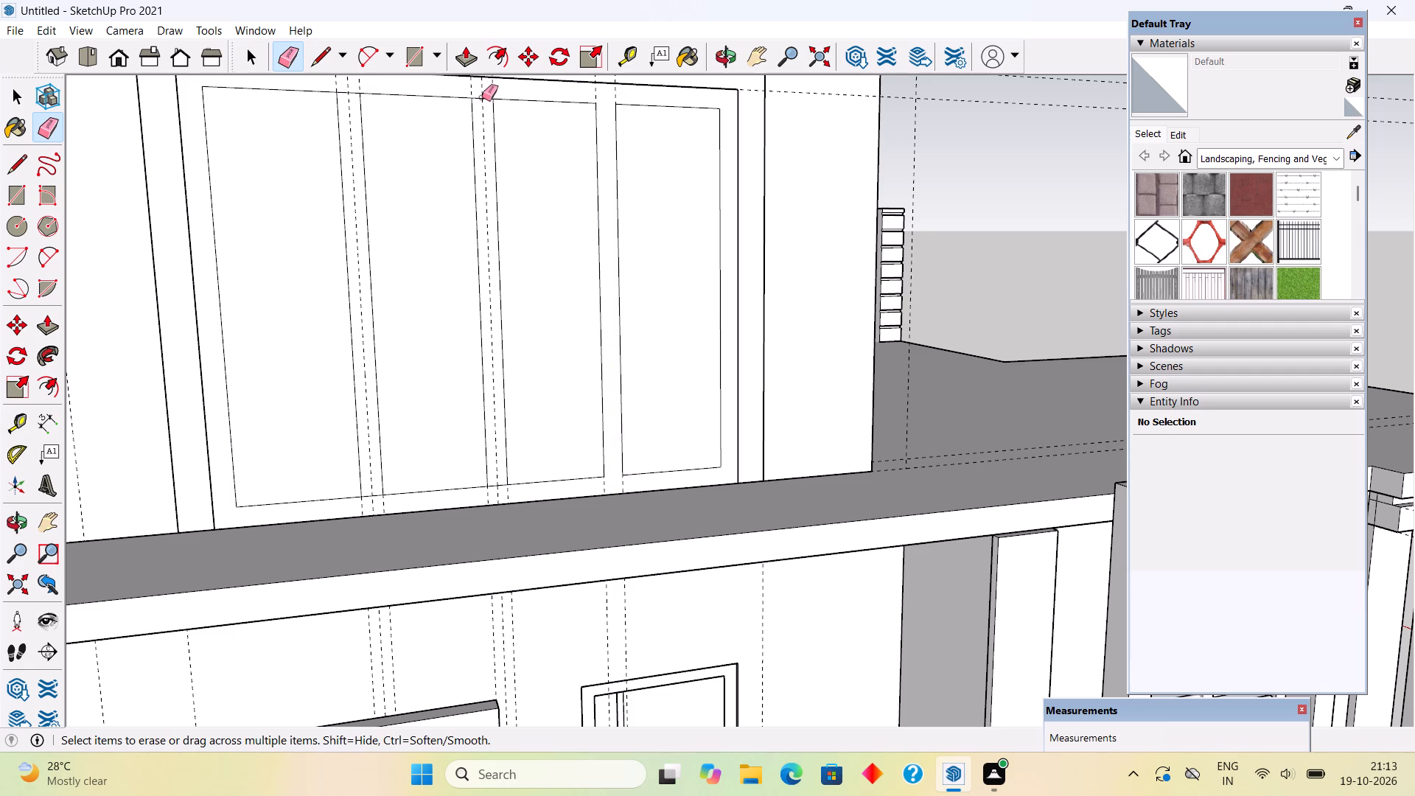
{"action": "left_click", "coordinate": [482, 97]}
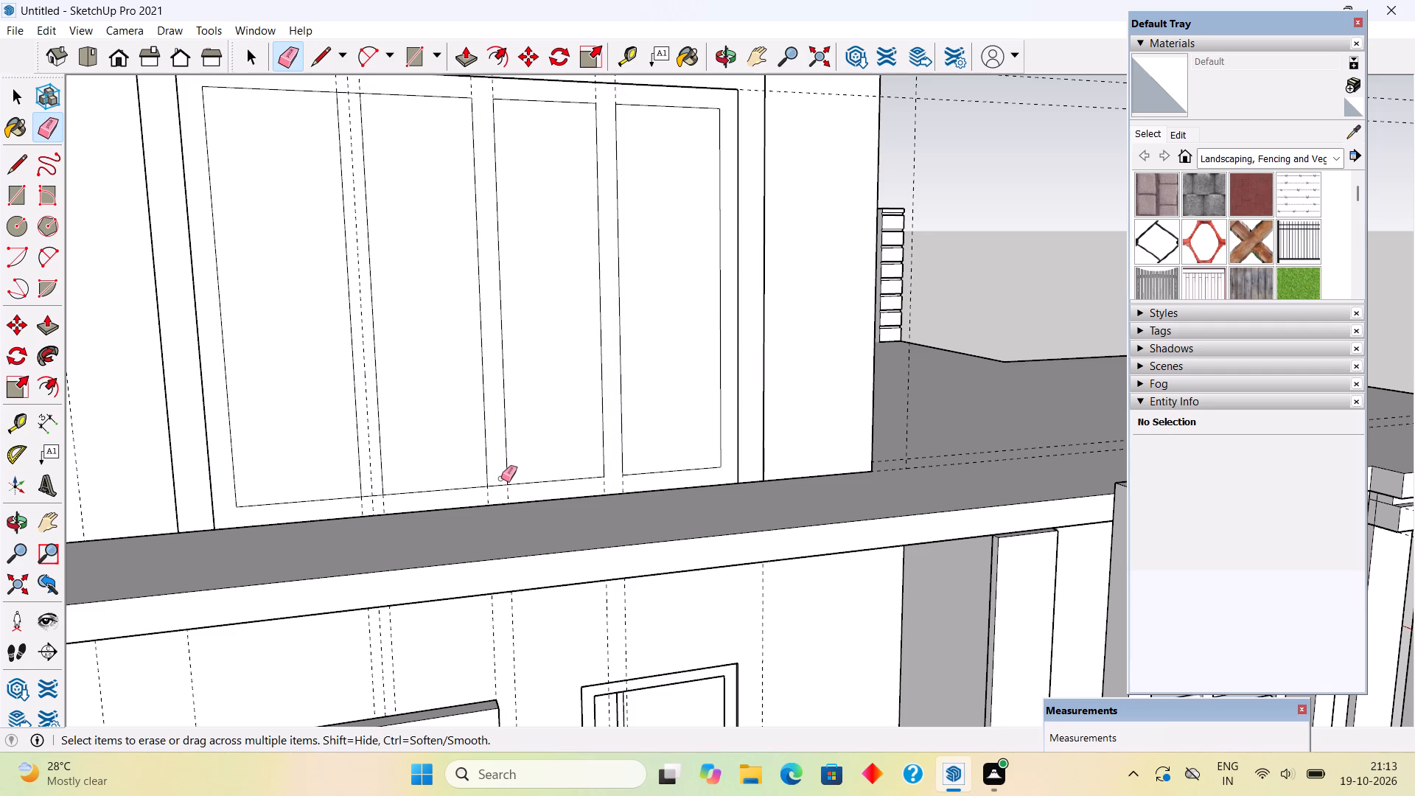
{"action": "left_click", "coordinate": [500, 485]}
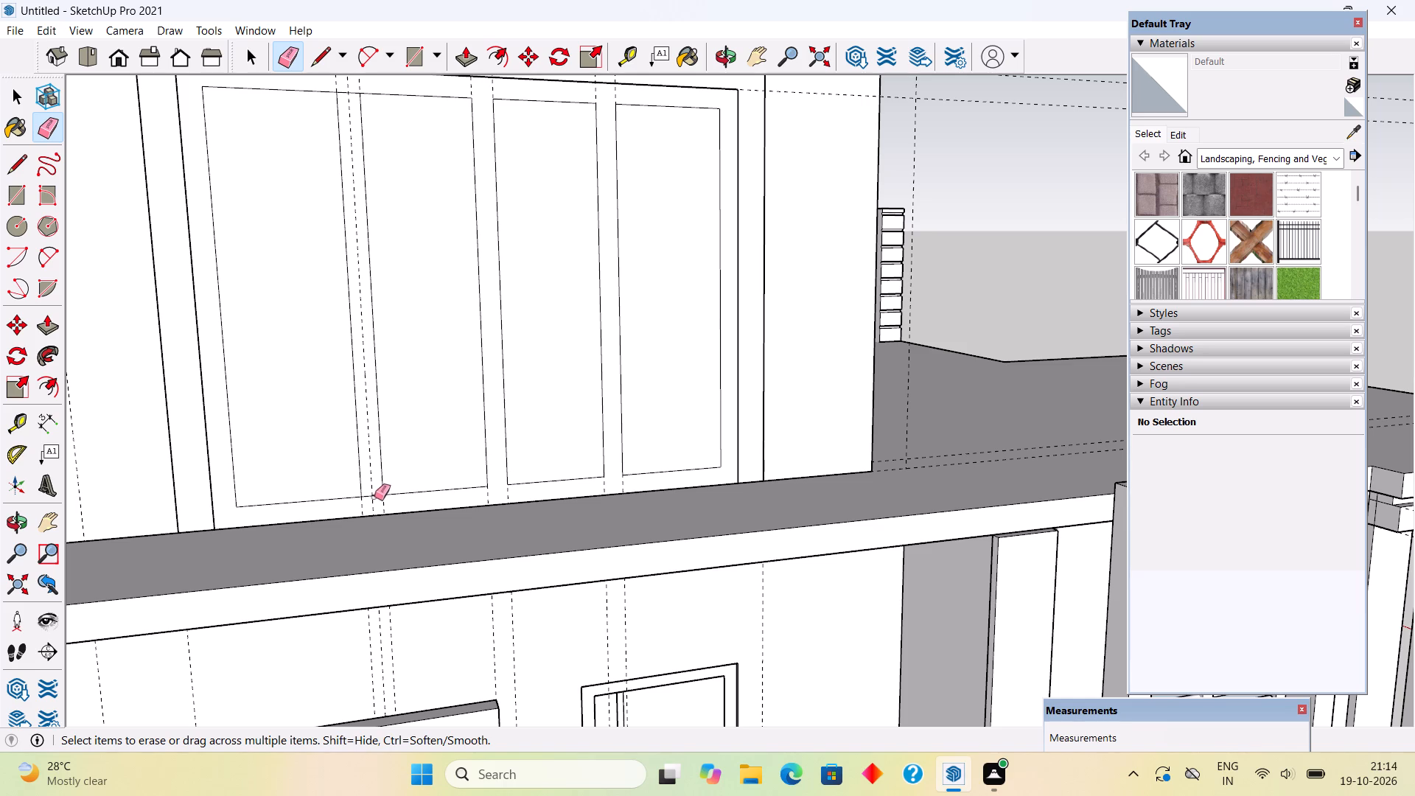
{"action": "left_click", "coordinate": [375, 496]}
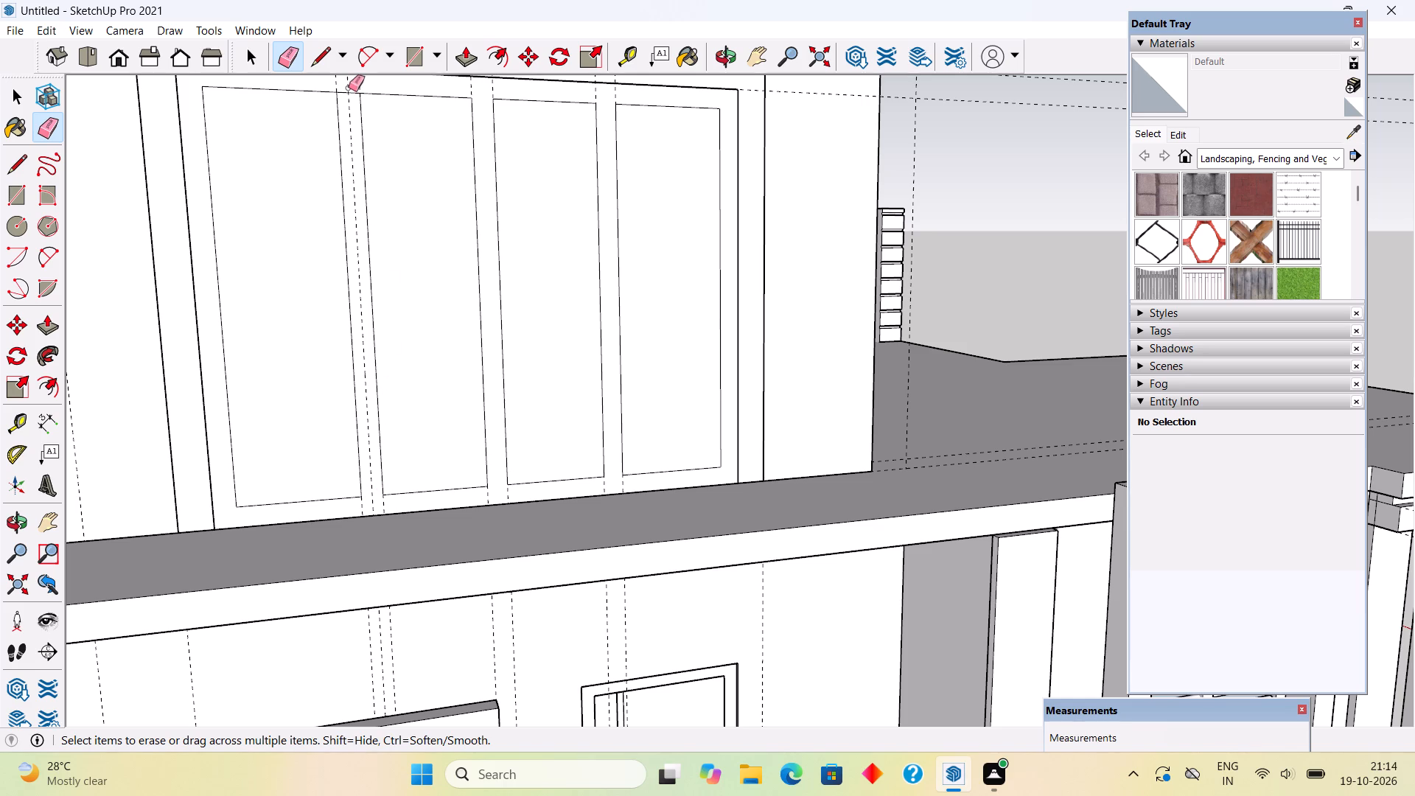
{"action": "left_click", "coordinate": [349, 91]}
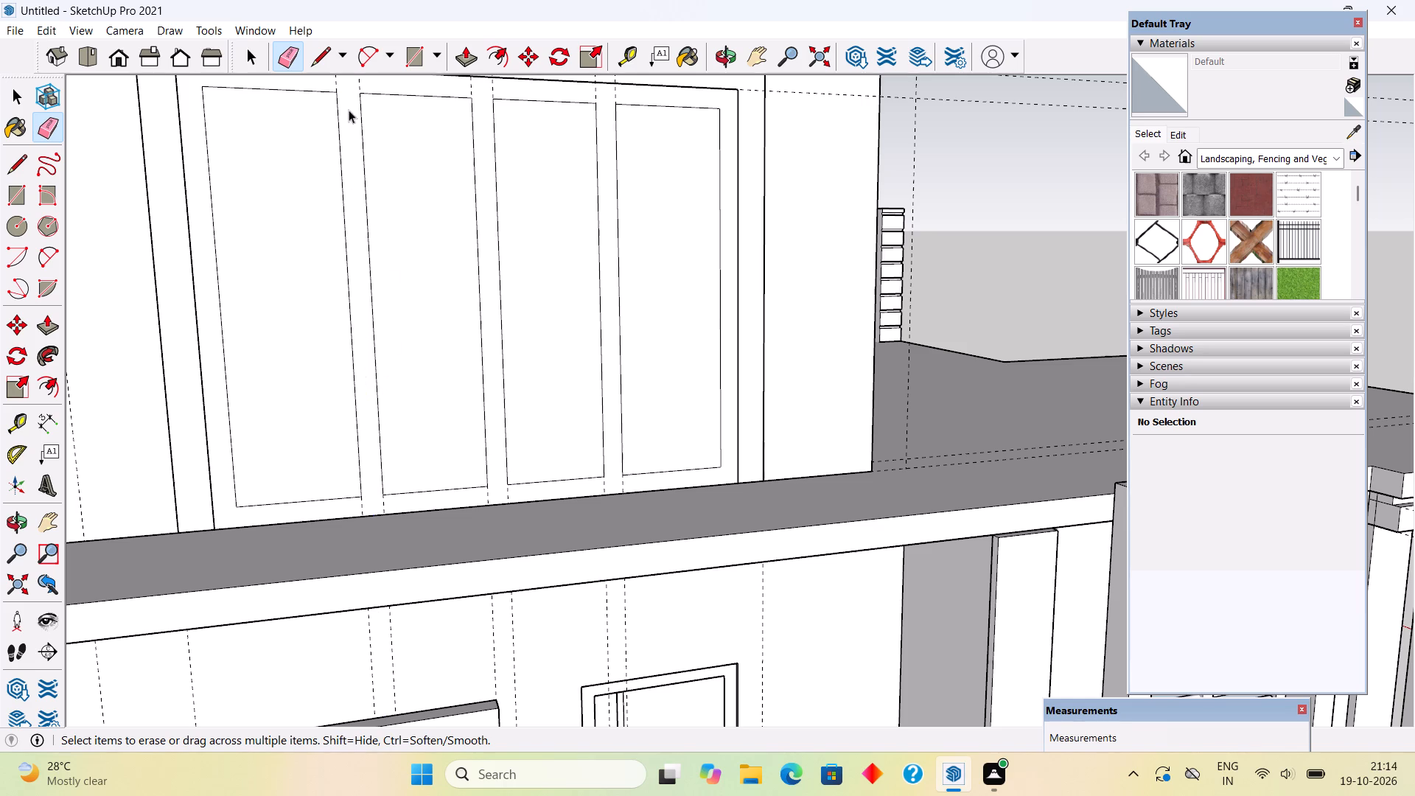
Delete the four pane faces between the mullions to open up the upper window frame.
{"action": "key", "text": "space"}
{"action": "left_click", "coordinate": [289, 206]}
{"action": "key", "text": "Delete"}
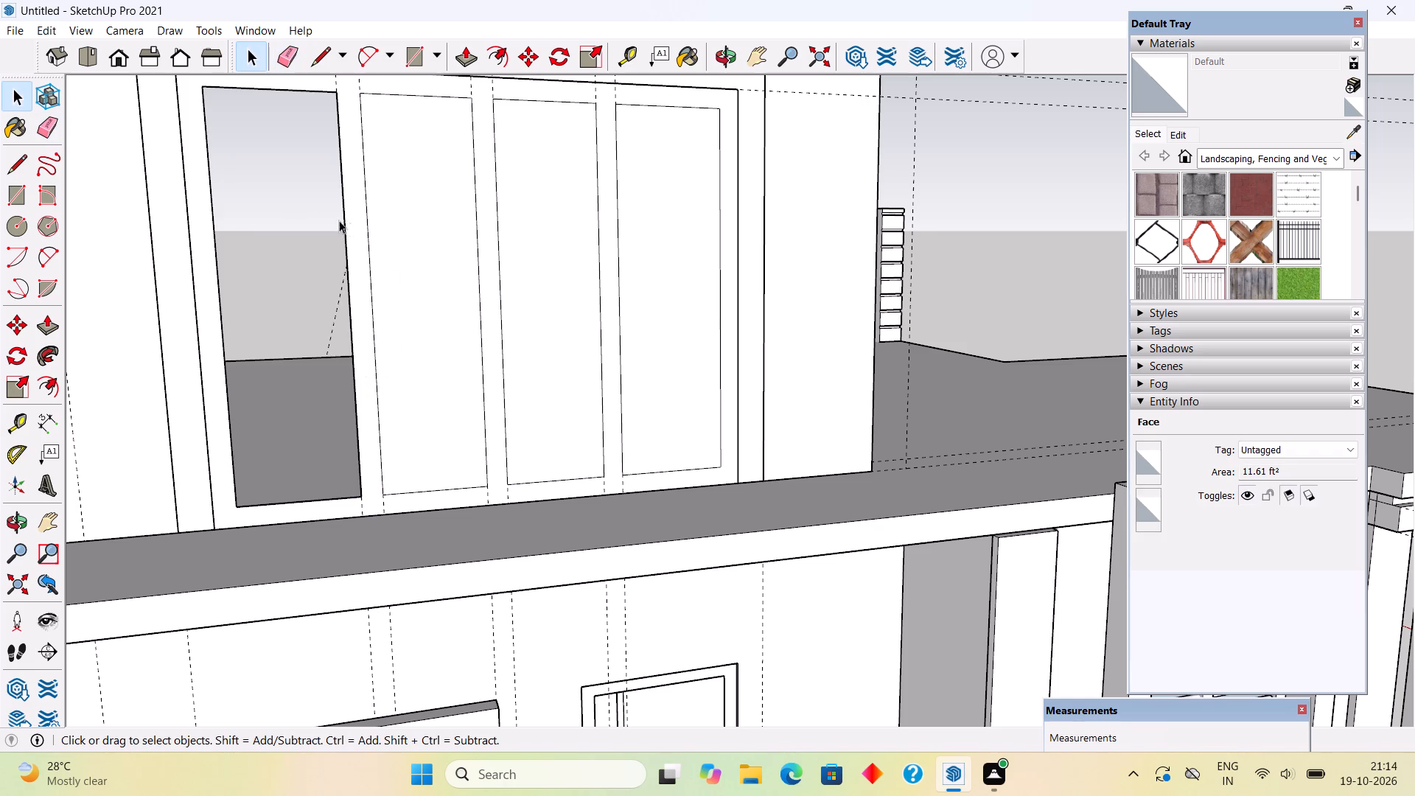
{"action": "left_click", "coordinate": [421, 257]}
{"action": "key", "text": "Delete"}
{"action": "left_click", "coordinate": [519, 290]}
{"action": "key", "text": "Delete"}
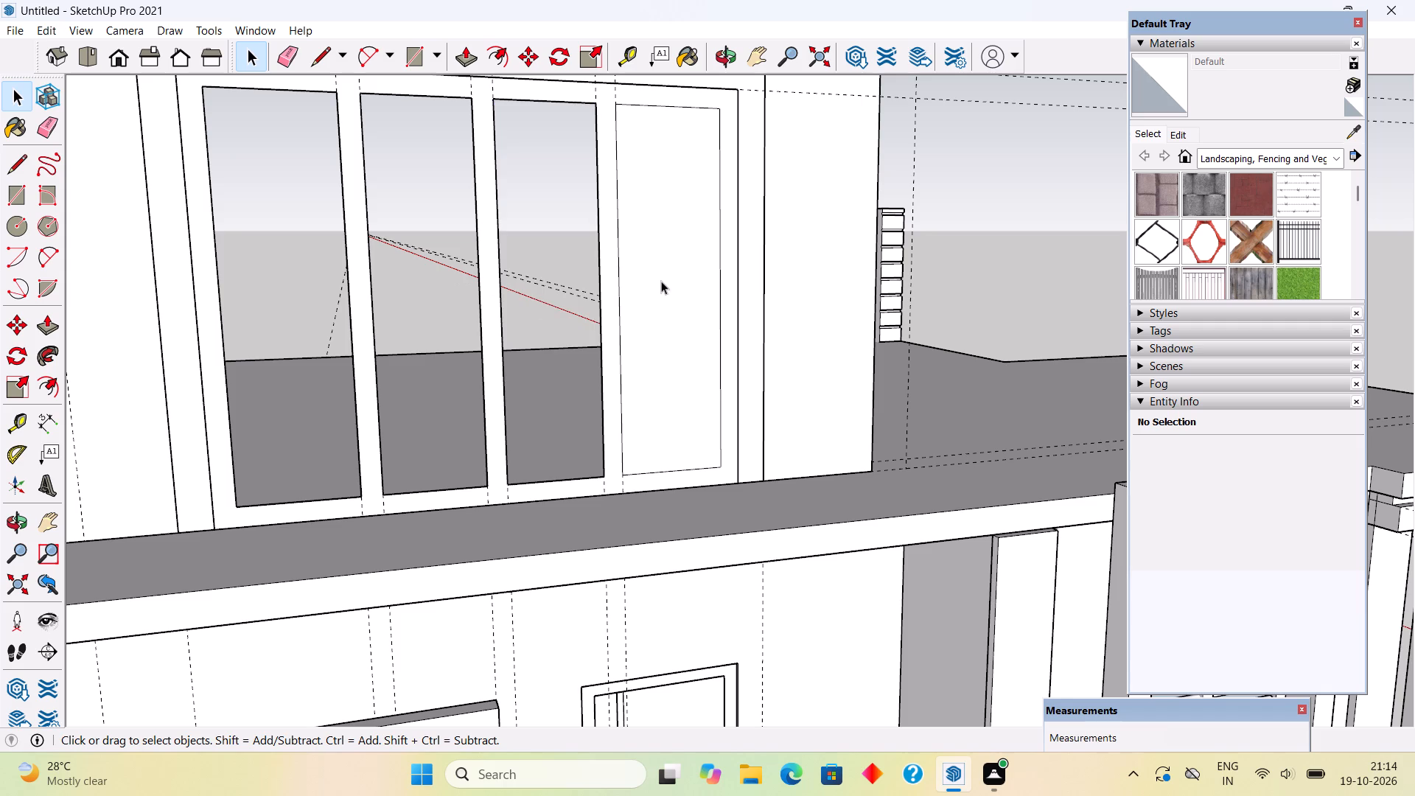
{"action": "left_click", "coordinate": [663, 280]}
{"action": "key", "text": "Delete"}
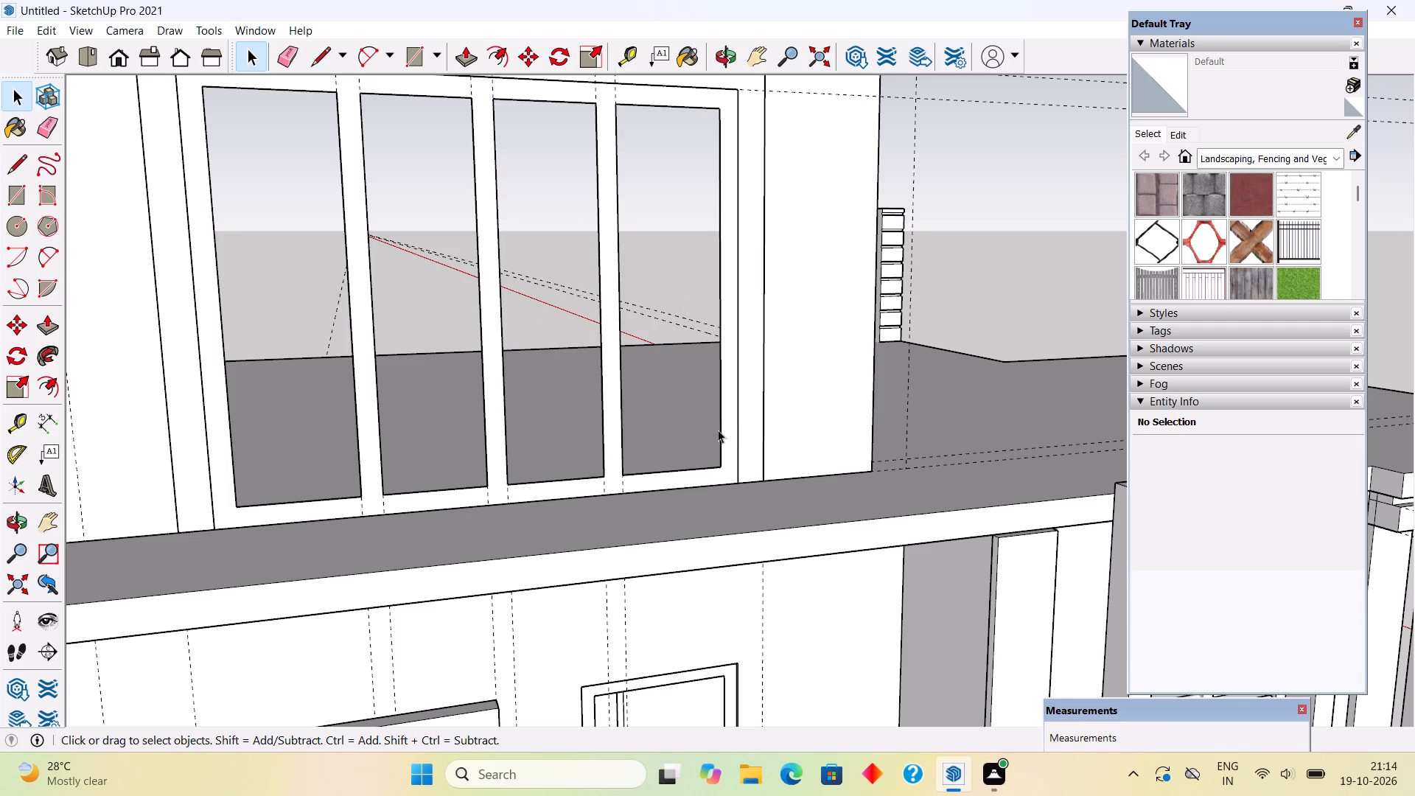
Extrude the upper window's four-pane frame face 3" and make the whole frame a group.
{"action": "key", "text": "p"}
{"action": "left_click", "coordinate": [730, 433]}
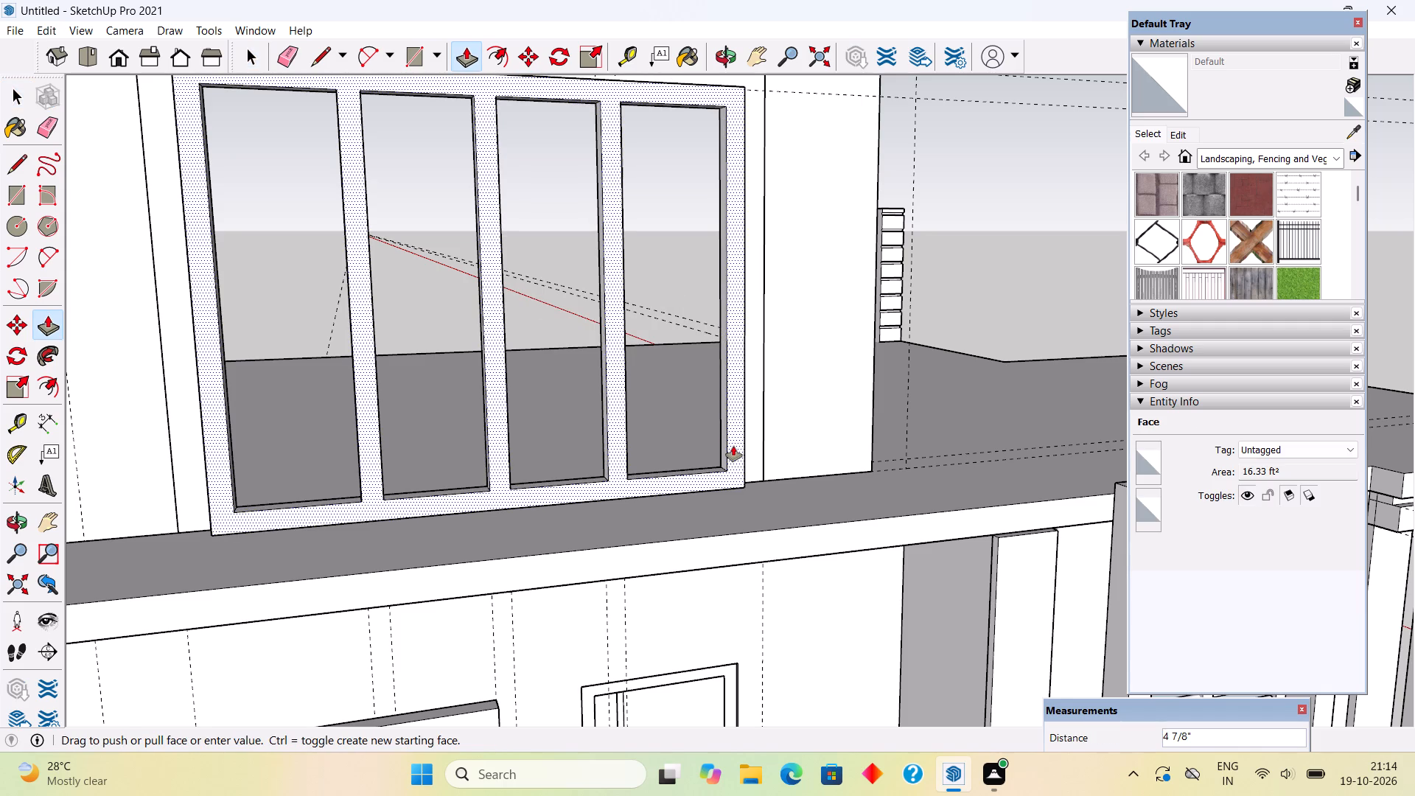
{"action": "type", "text": "3\""}
{"action": "key", "text": "Return"}
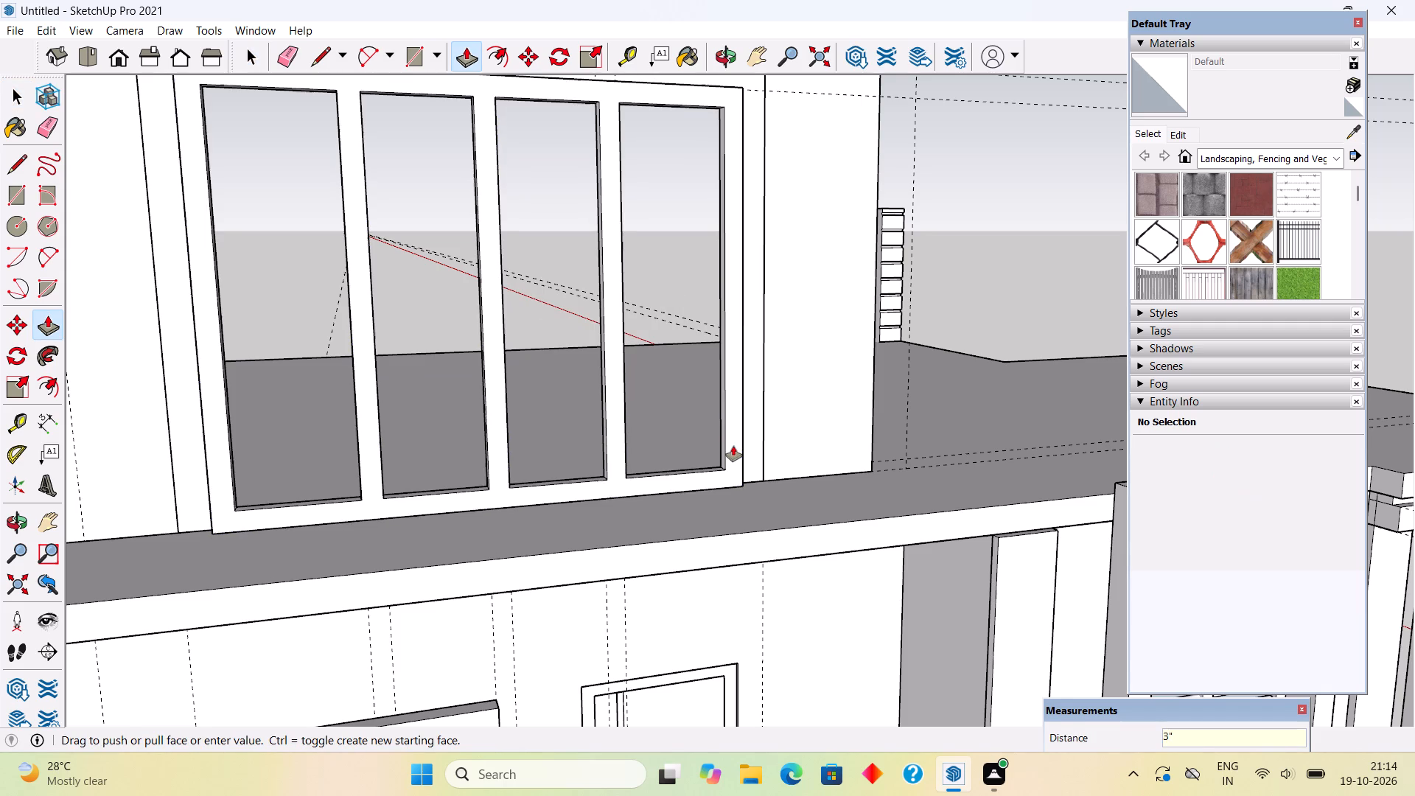
{"action": "key", "text": "space"}
{"action": "triple_click", "coordinate": [733, 446]}
{"action": "right_click", "coordinate": [733, 446]}
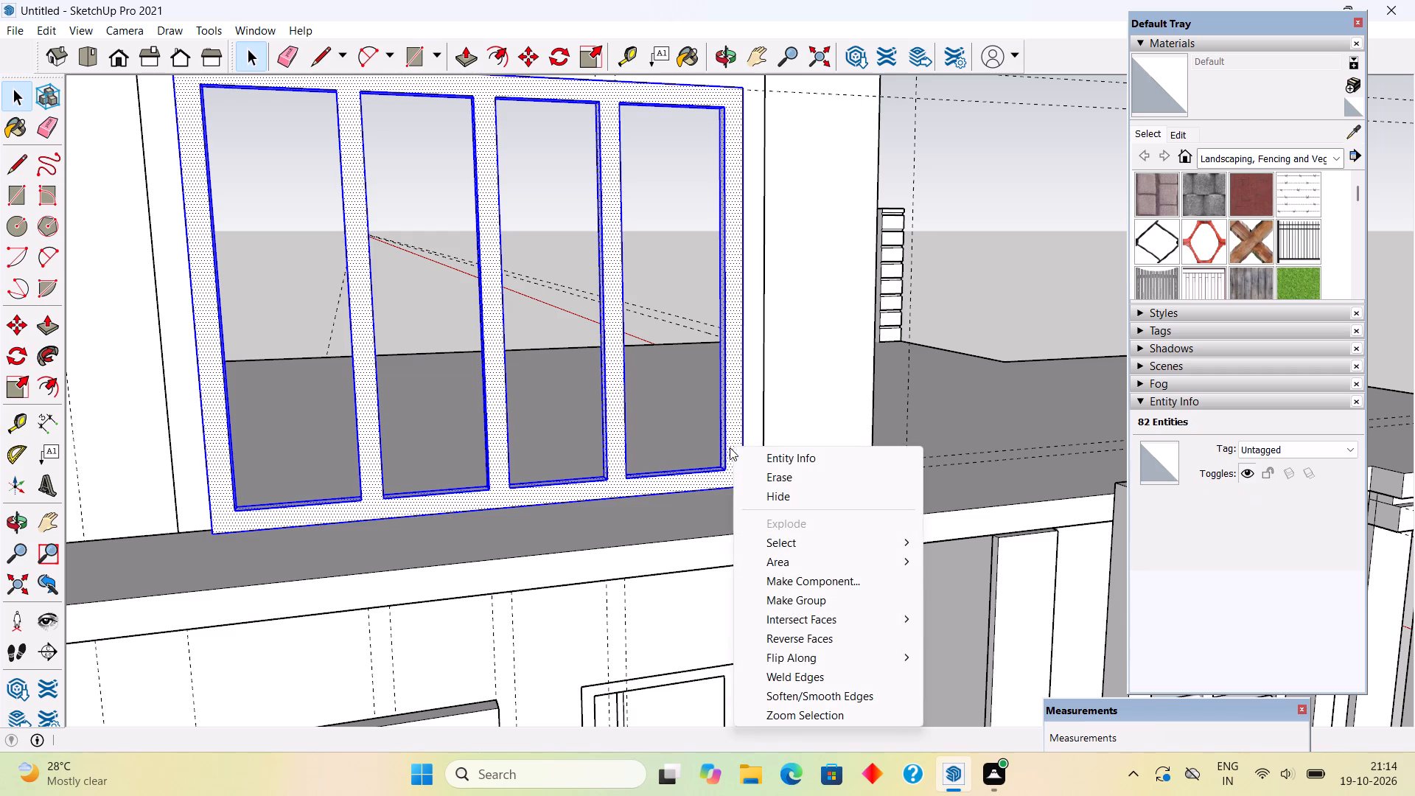
{"action": "left_click", "coordinate": [761, 608]}
Move the frame group 3" back by its lower outer corner to seat it flush within the window opening.
{"action": "scroll", "coordinate": [739, 489], "scroll_direction": "up", "scroll_amount": 7}
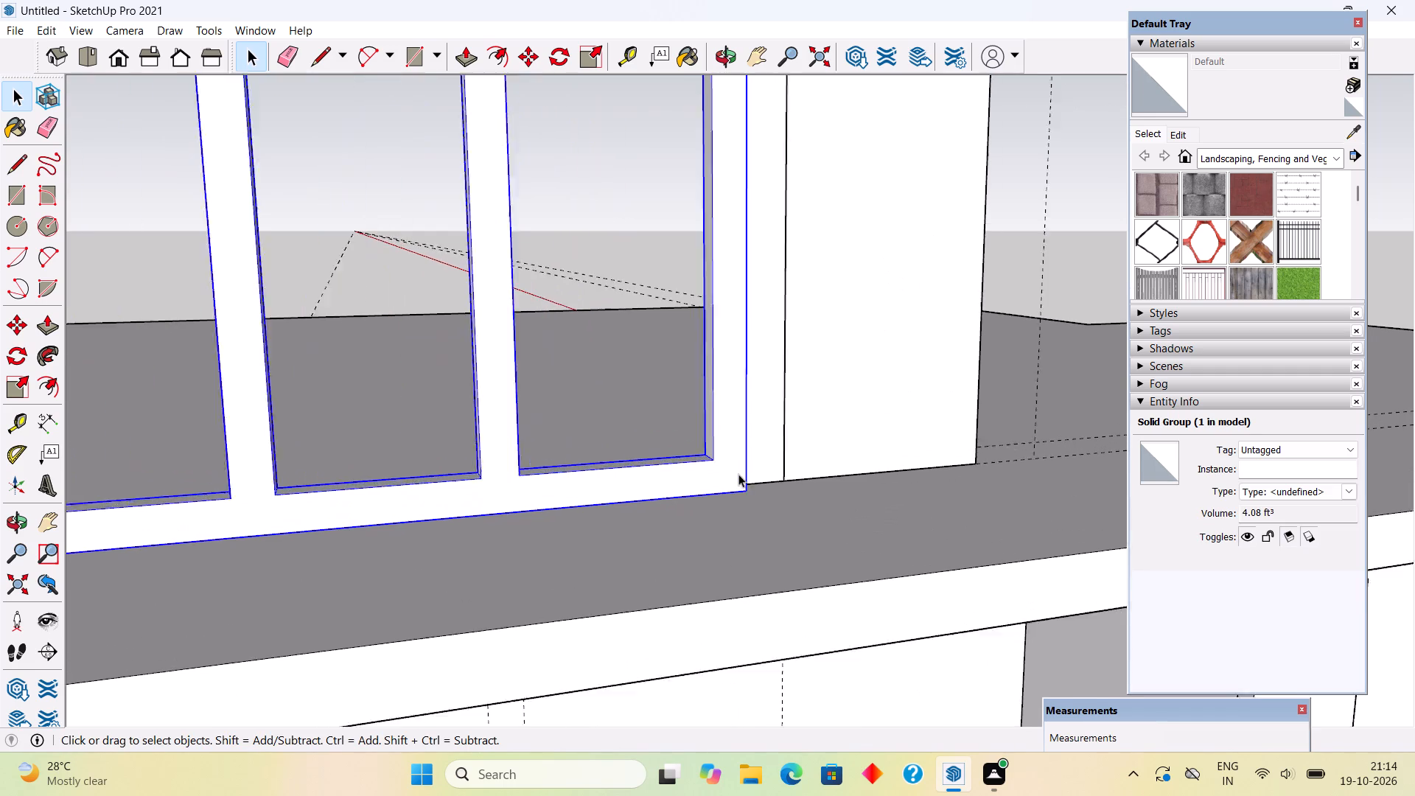
{"action": "scroll", "coordinate": [738, 474], "scroll_direction": "up", "scroll_amount": 1}
{"action": "key", "text": "m"}
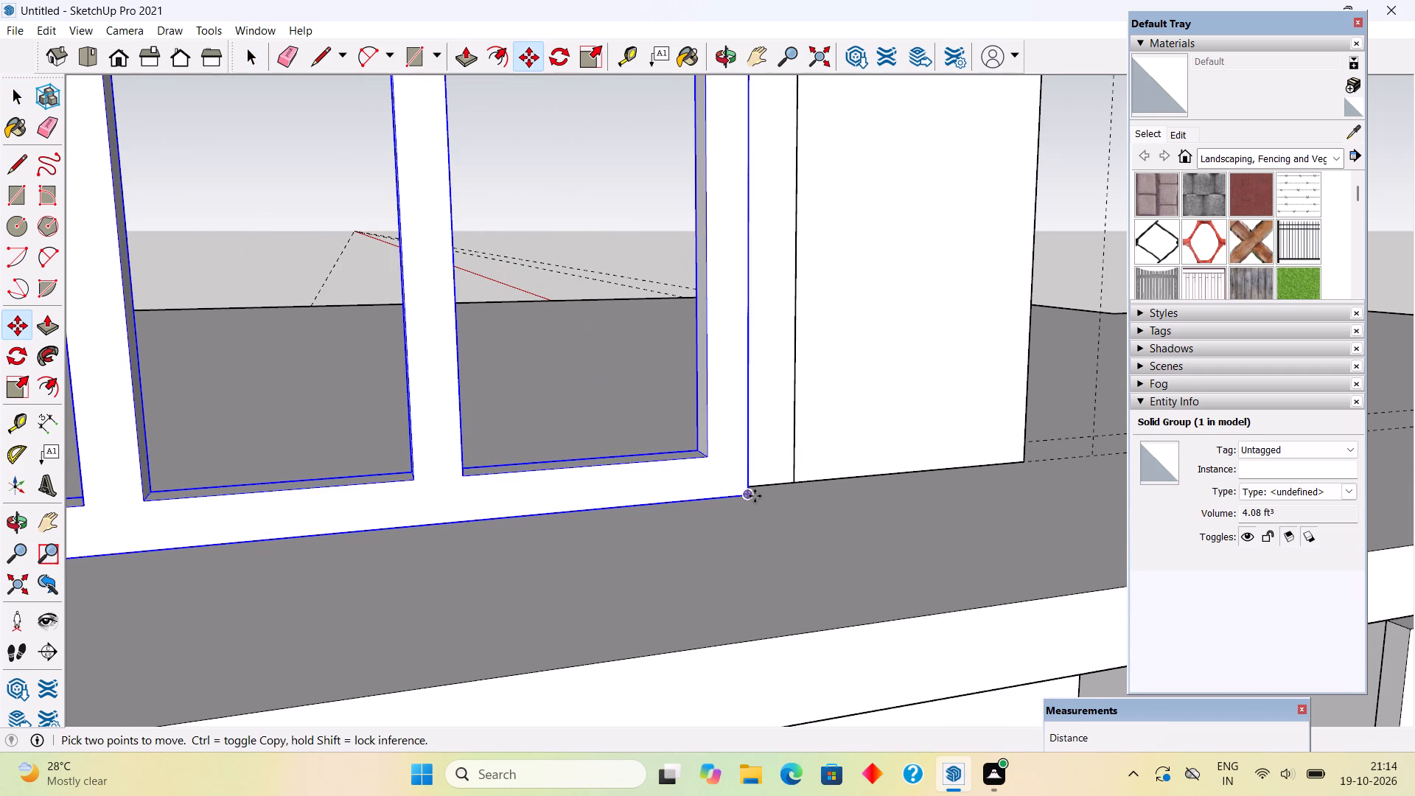
{"action": "left_click", "coordinate": [755, 496]}
{"action": "left_click", "coordinate": [738, 478]}
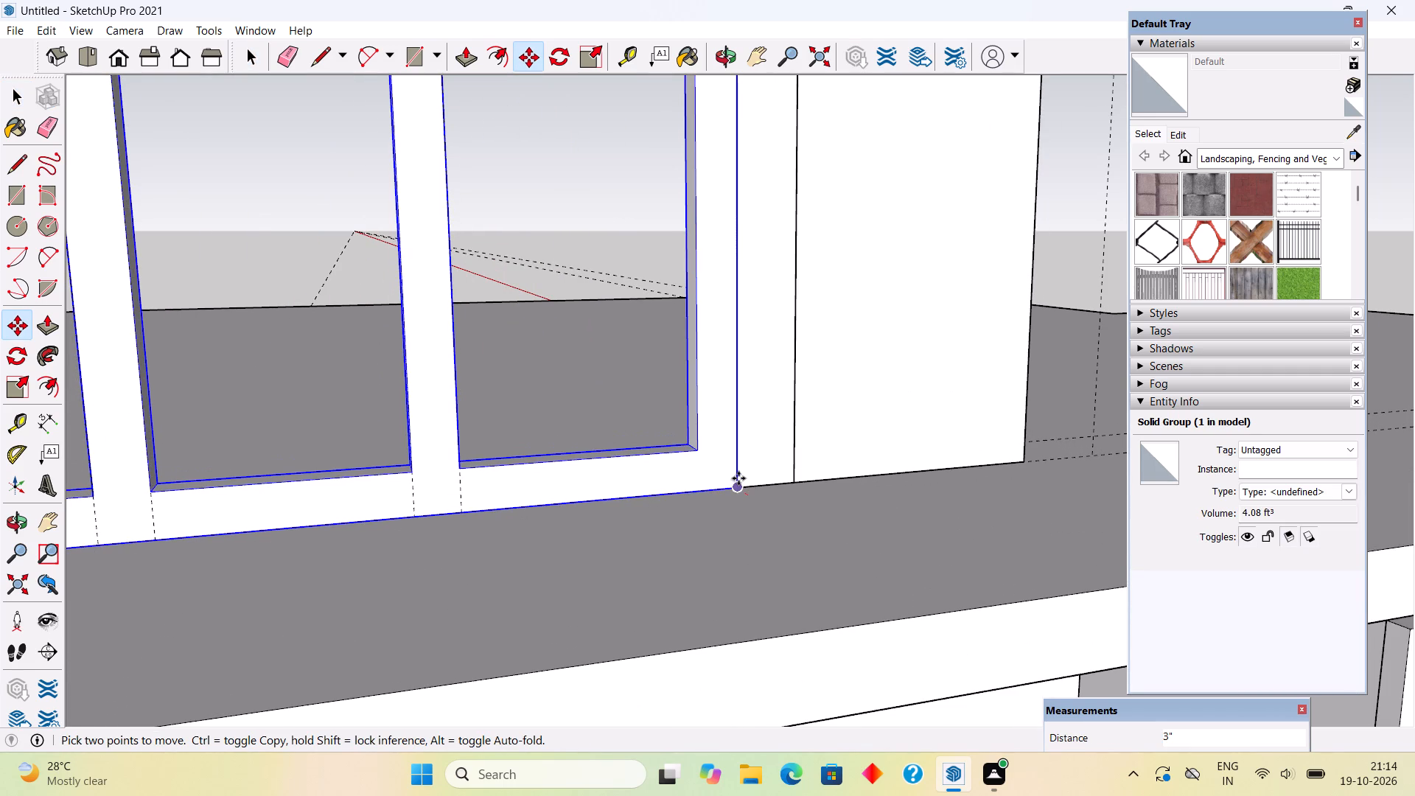
{"action": "key", "text": "space"}
{"action": "left_click", "coordinate": [551, 188]}
Draw a circle of about 1/4" radius on the first pane's bottom ledge, near its left corner.
{"action": "scroll", "coordinate": [632, 582], "scroll_direction": "down", "scroll_amount": 4}
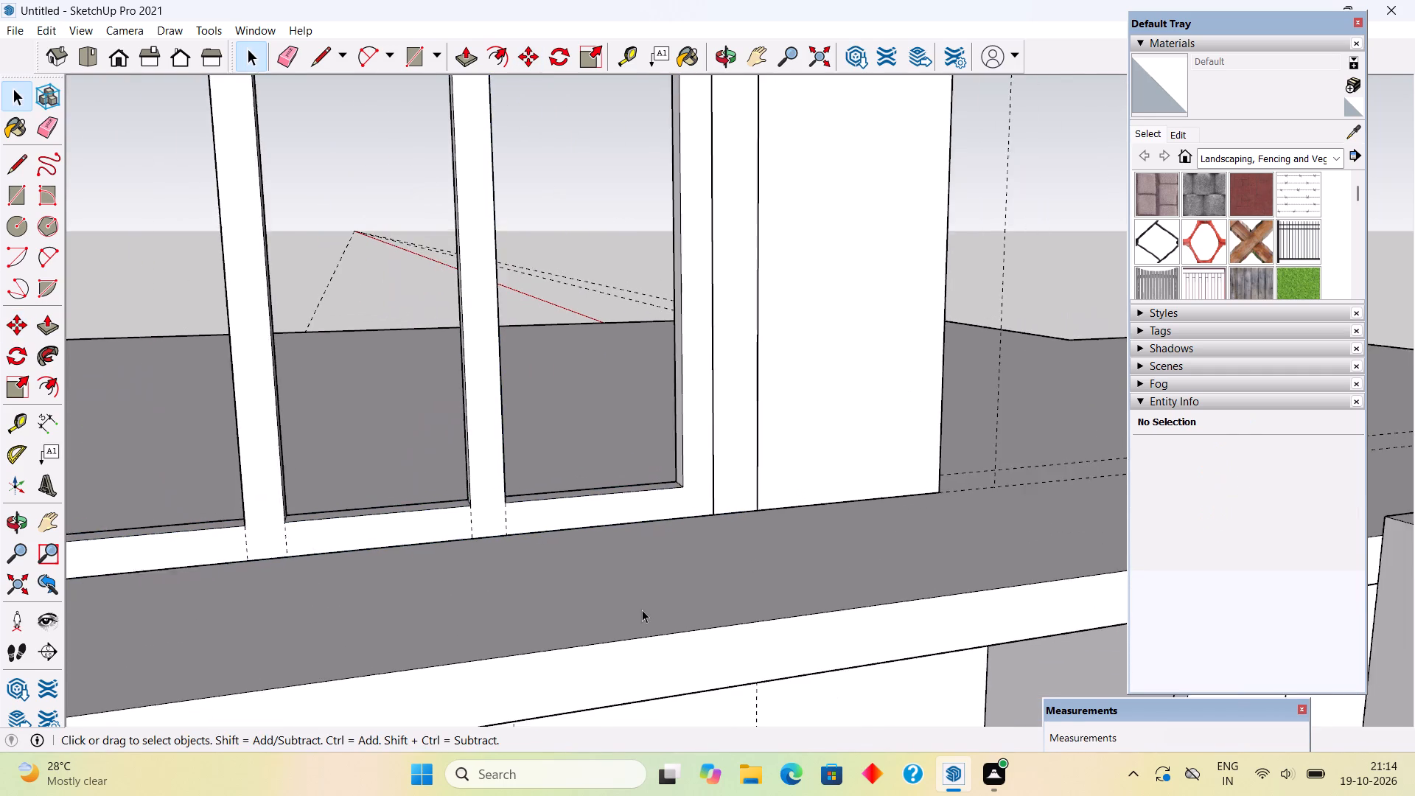
{"action": "scroll", "coordinate": [642, 610], "scroll_direction": "down", "scroll_amount": 11}
{"action": "middle_click_drag", "start_coordinate": [376, 596], "coordinate": [264, 607]}
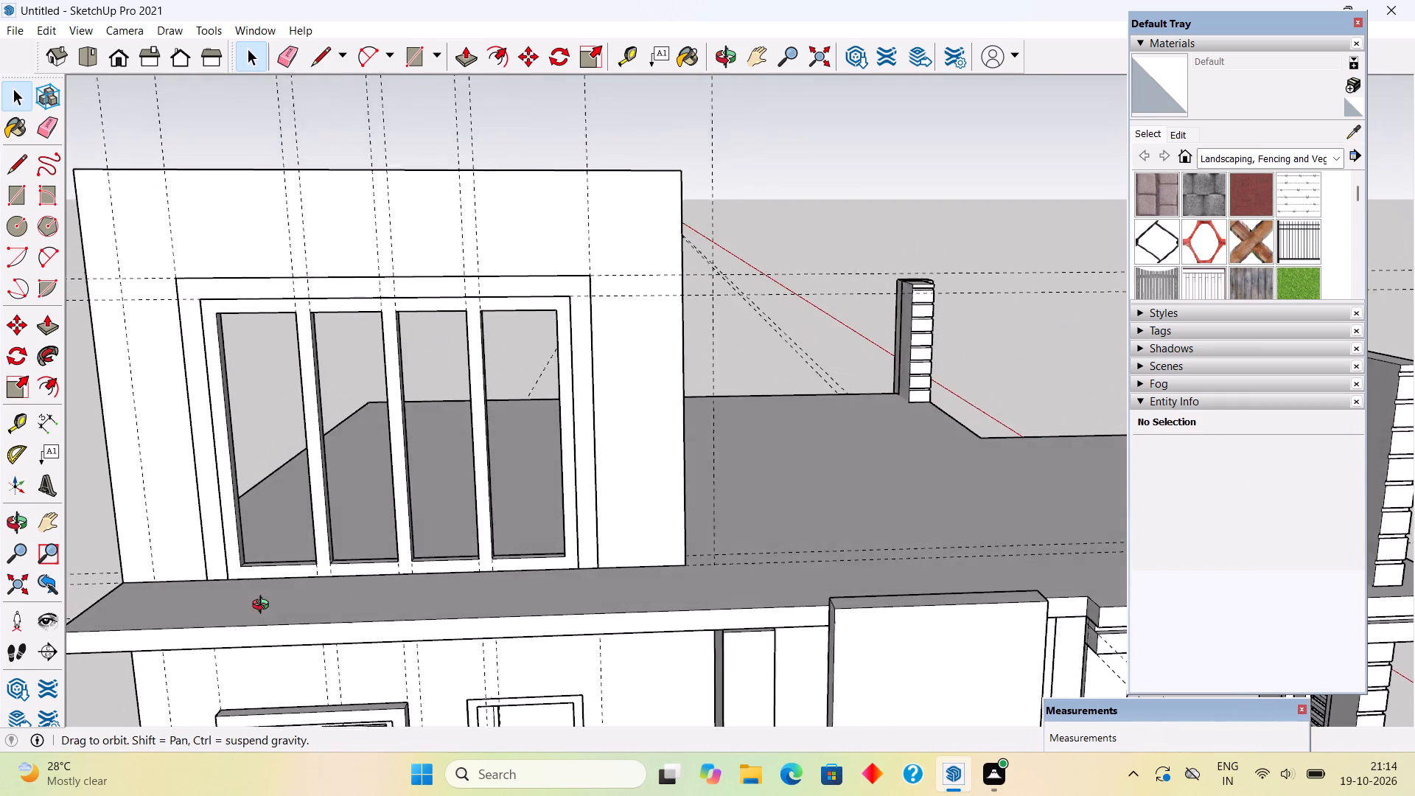
{"action": "middle_click_drag", "start_coordinate": [264, 607], "coordinate": [262, 605]}
{"action": "scroll", "coordinate": [246, 556], "scroll_direction": "up", "scroll_amount": 5}
{"action": "middle_click_drag", "start_coordinate": [271, 538], "coordinate": [278, 601]}
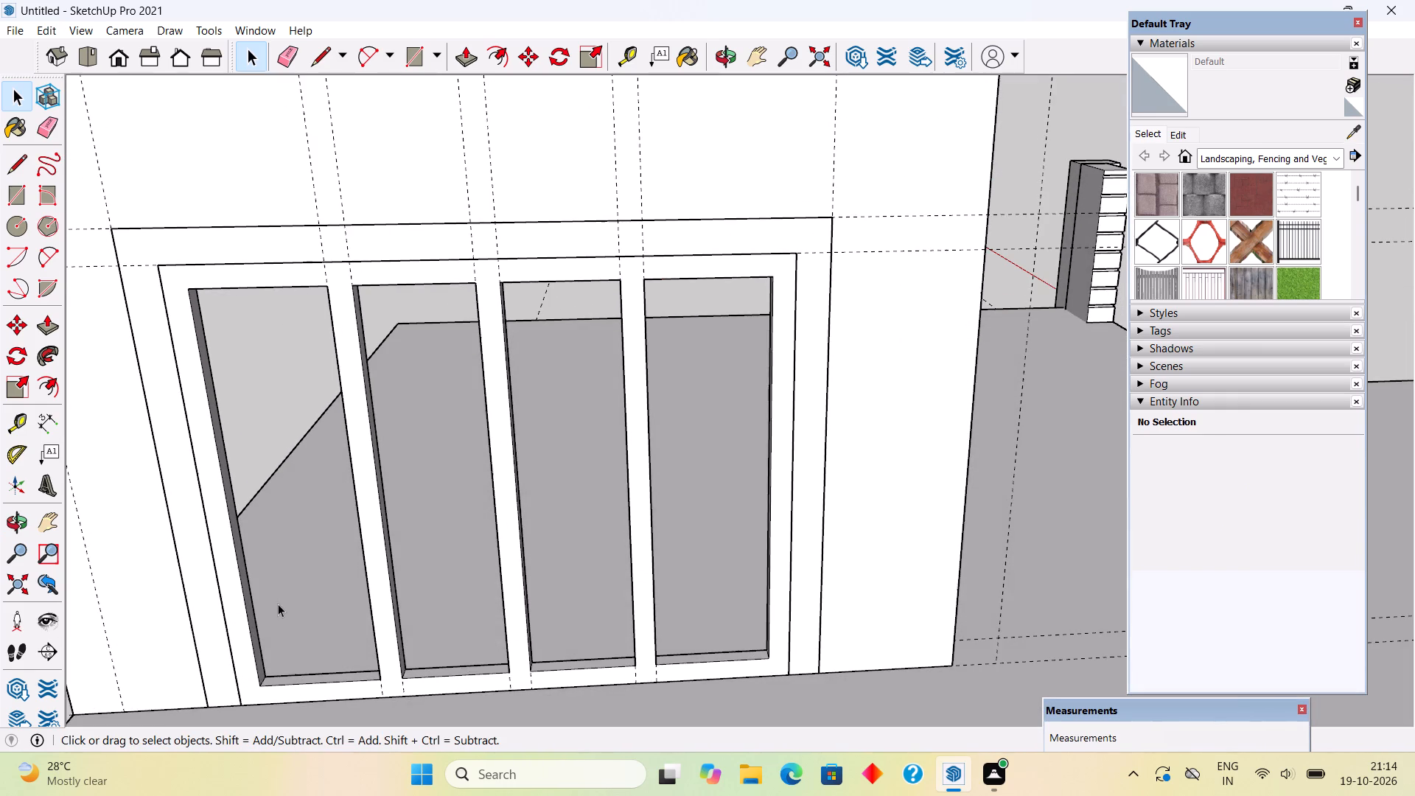
{"action": "scroll", "coordinate": [281, 682], "scroll_direction": "up", "scroll_amount": 13}
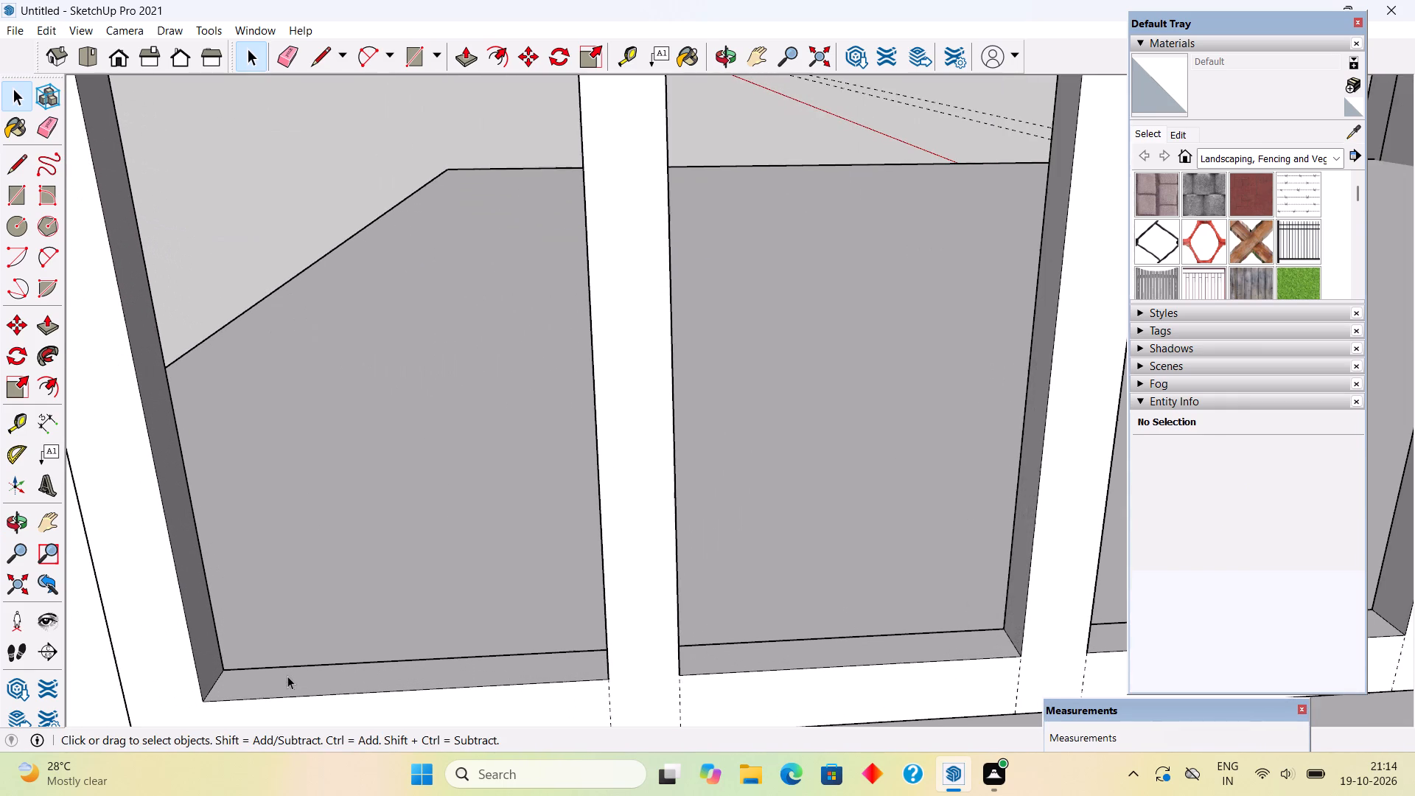
{"action": "scroll", "coordinate": [247, 685], "scroll_direction": "up", "scroll_amount": 8}
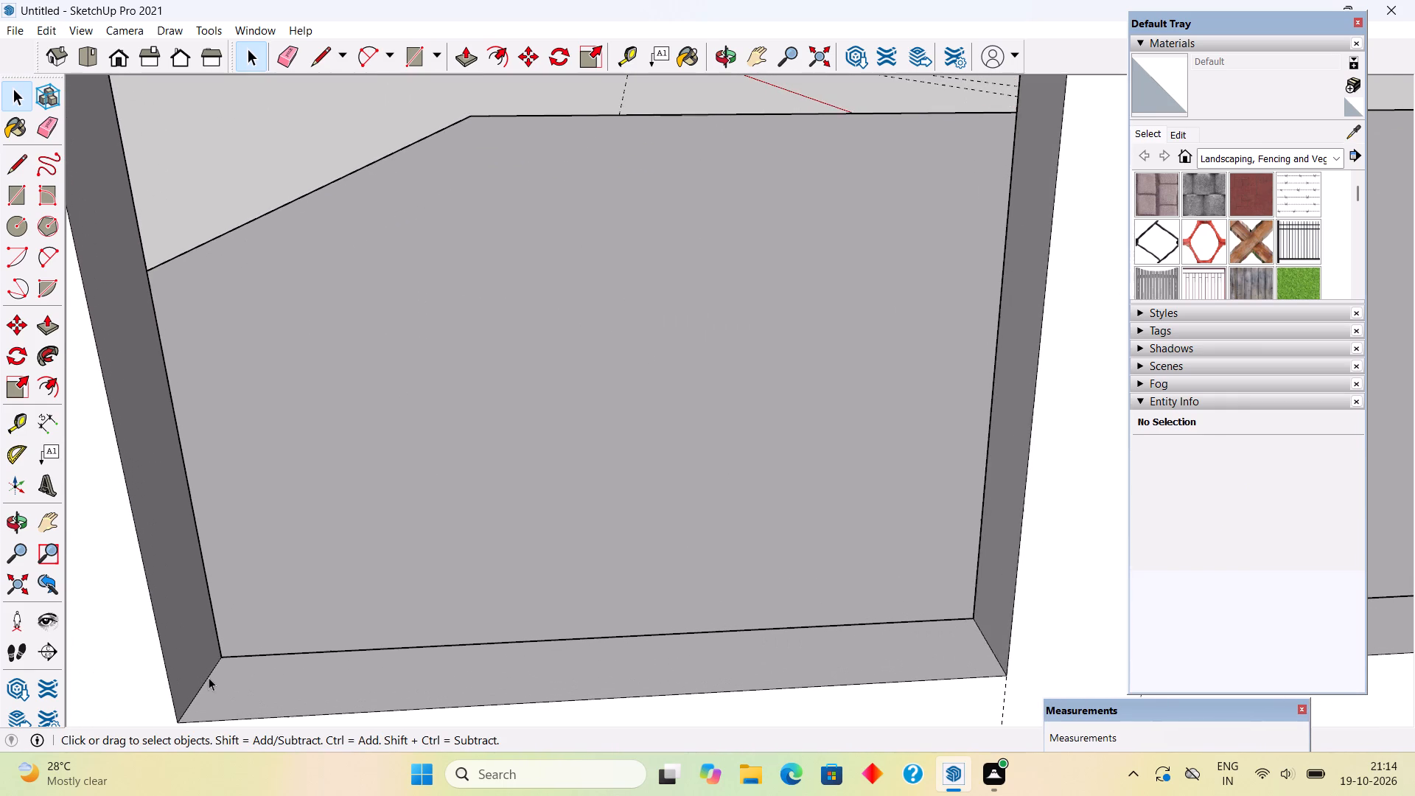
{"action": "scroll", "coordinate": [213, 677], "scroll_direction": "up", "scroll_amount": 4}
{"action": "key", "text": "c"}
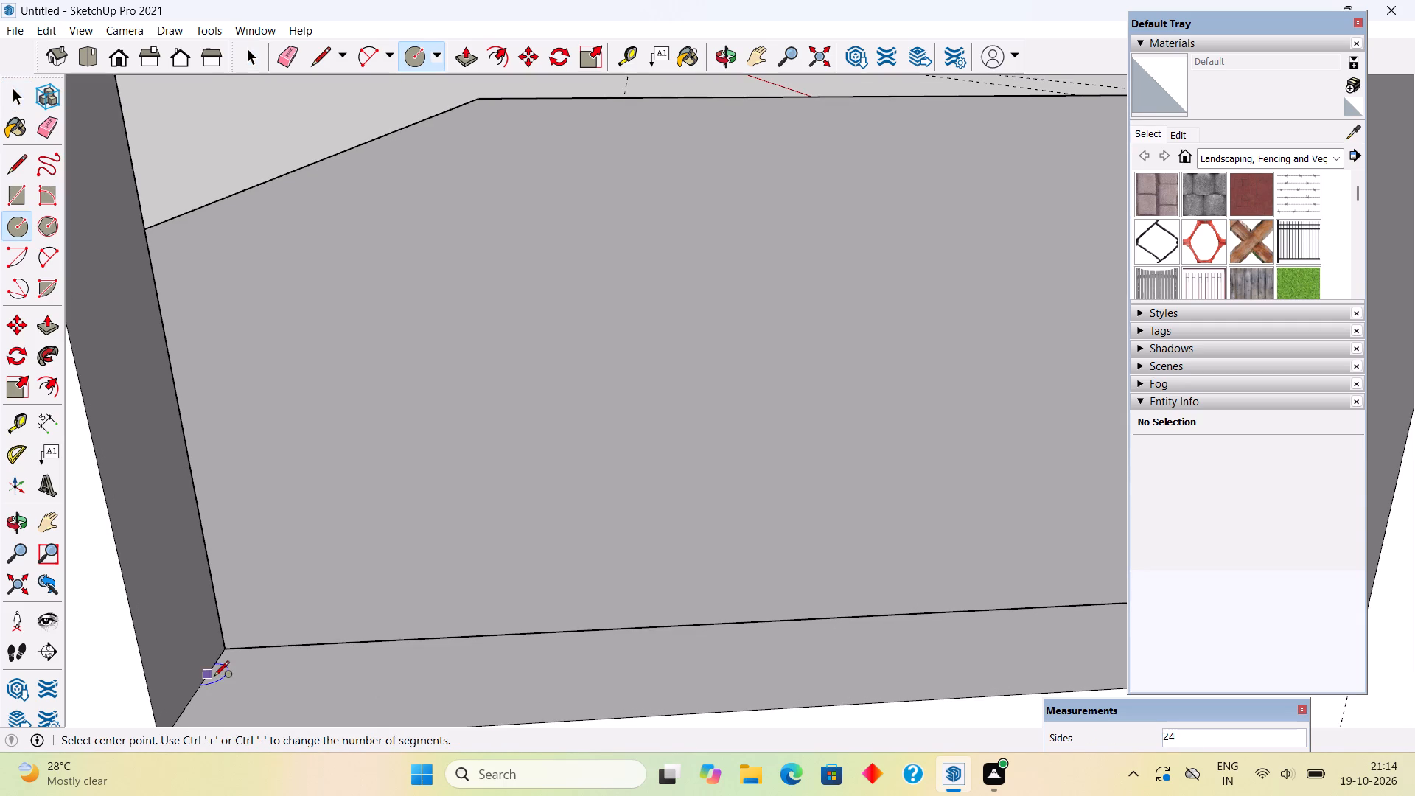
{"action": "left_click", "coordinate": [241, 682]}
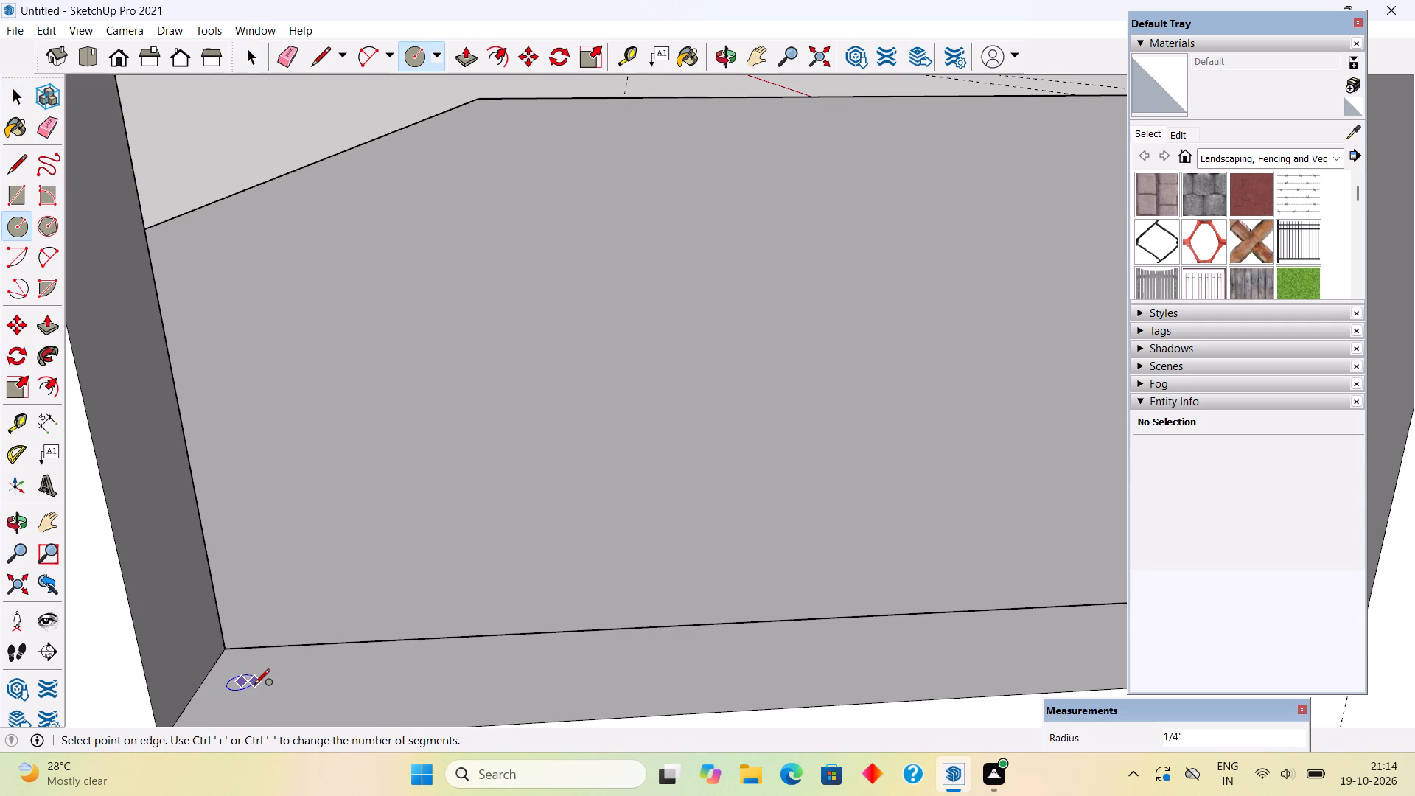
{"action": "left_click", "coordinate": [254, 685]}
Extrude the small circle 6' 4" upward to the top of the pane as a vertical round bar.
{"action": "key", "text": "p"}
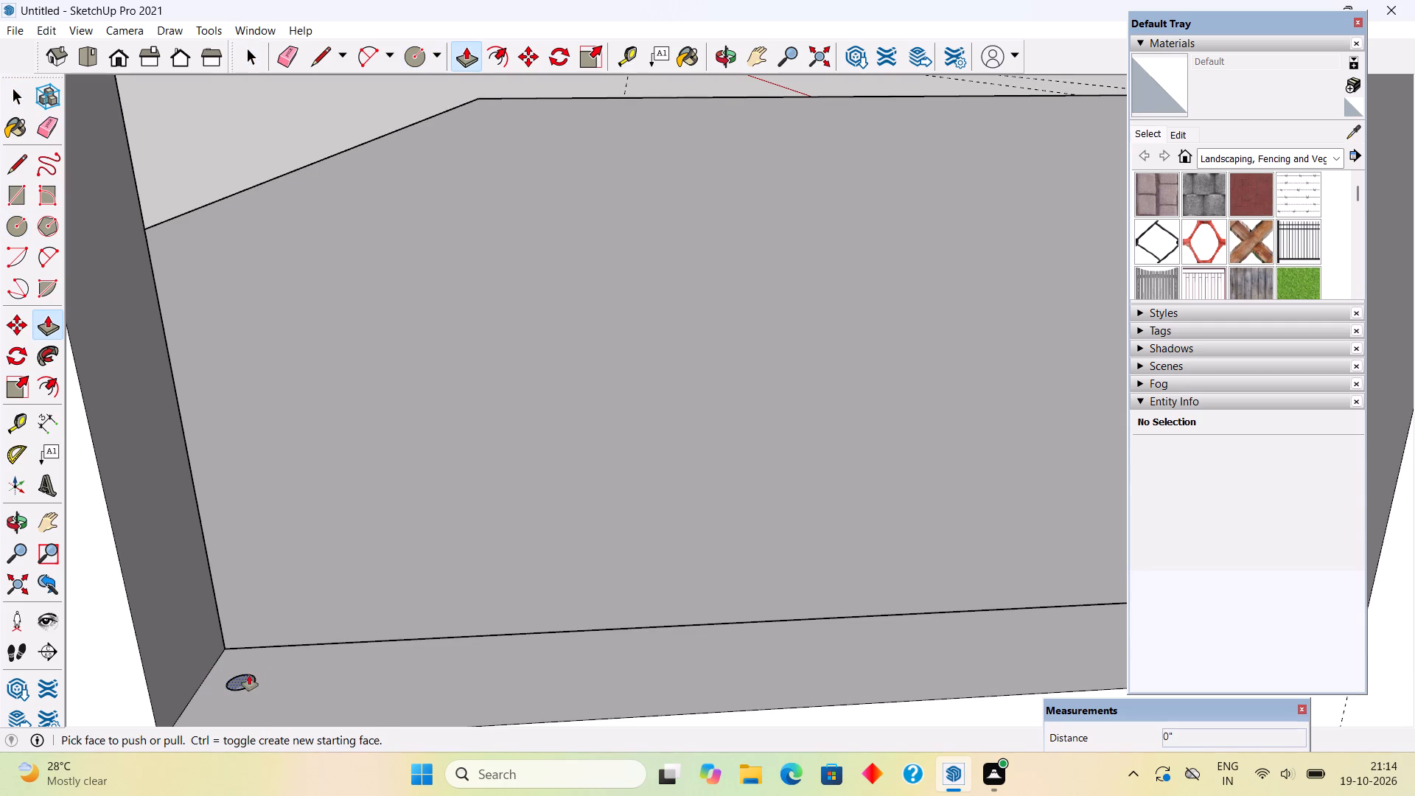
{"action": "left_click", "coordinate": [249, 675]}
{"action": "scroll", "coordinate": [237, 574], "scroll_direction": "down", "scroll_amount": 6}
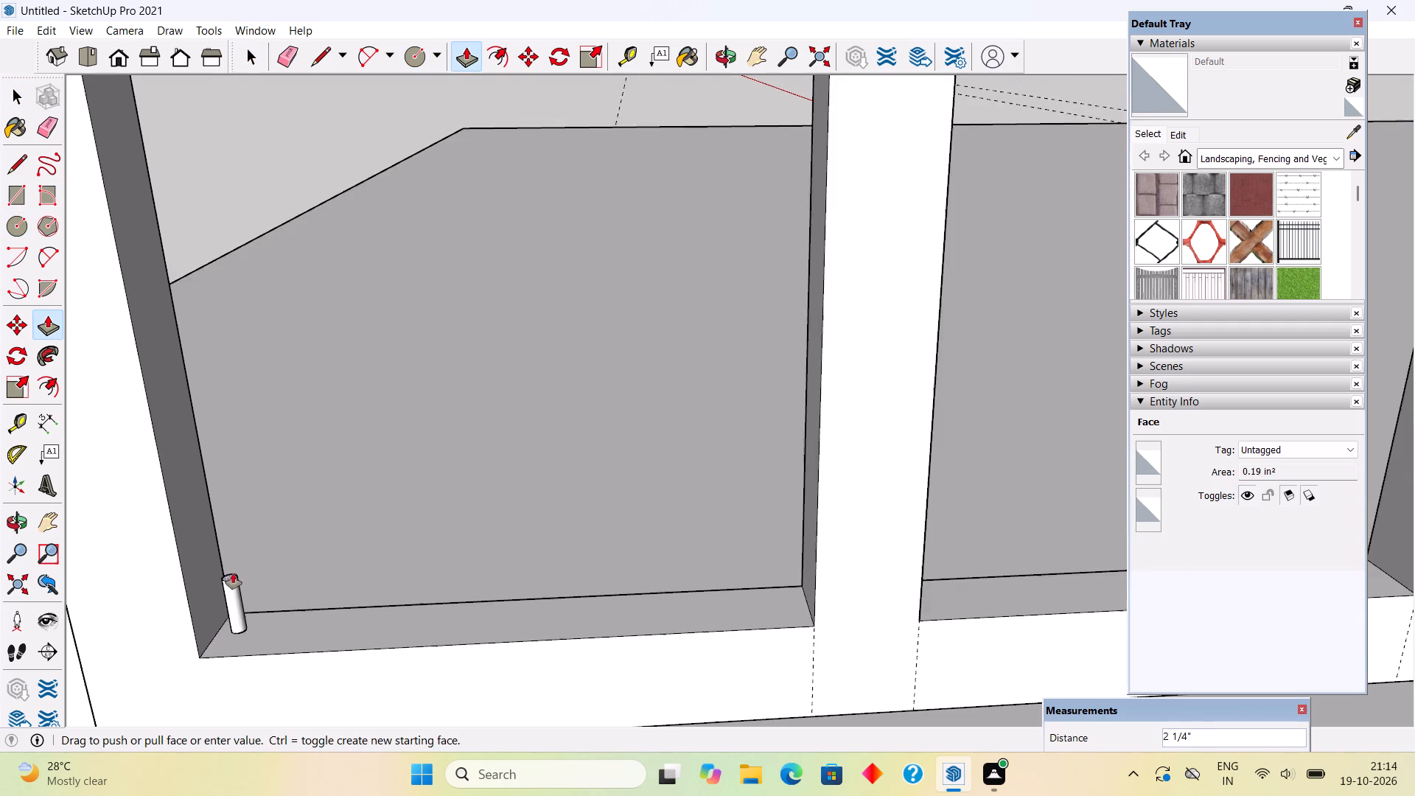
{"action": "scroll", "coordinate": [233, 573], "scroll_direction": "down", "scroll_amount": 18}
{"action": "scroll", "coordinate": [258, 551], "scroll_direction": "down", "scroll_amount": 6}
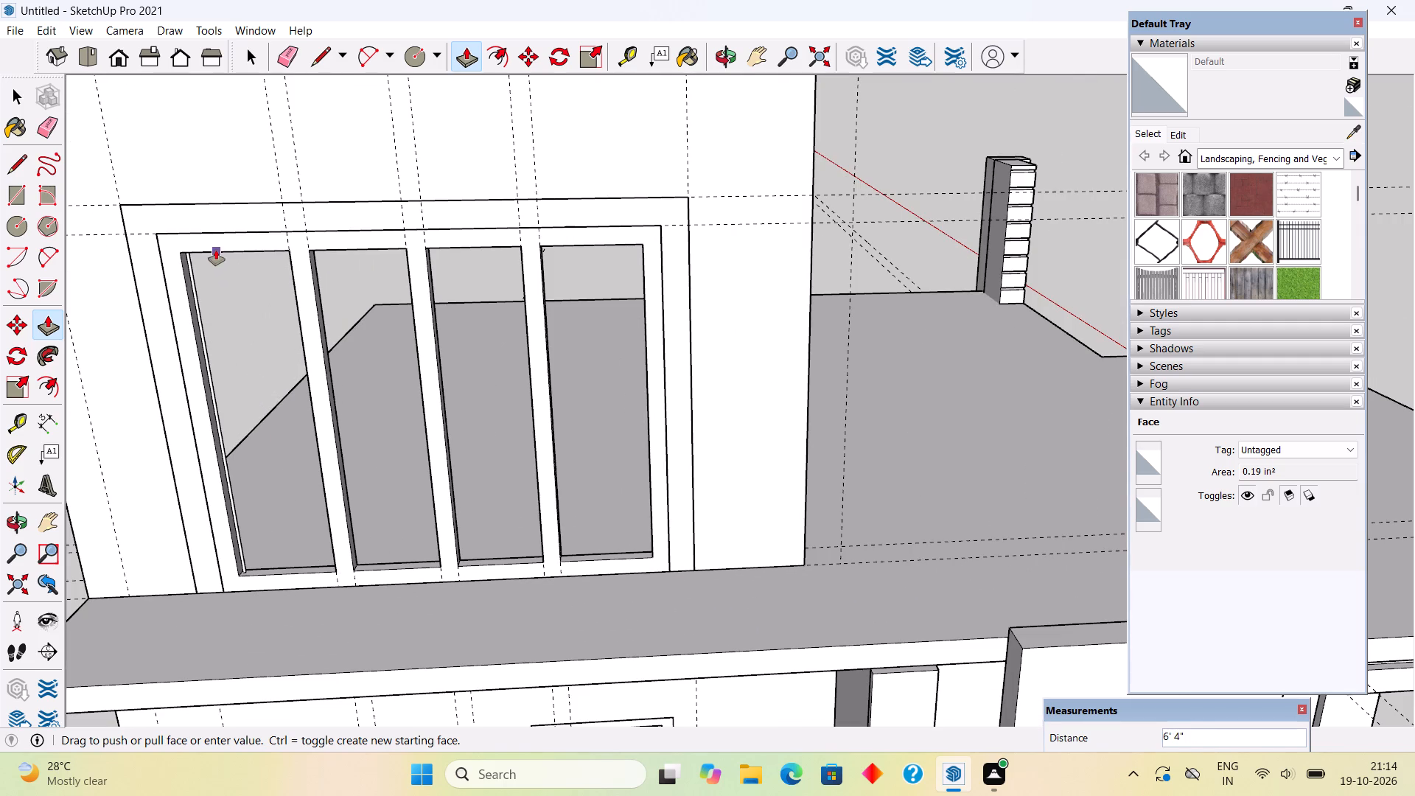
{"action": "left_click", "coordinate": [216, 249]}
Make the vertical round bar in the first pane a group.
{"action": "key", "text": "space"}
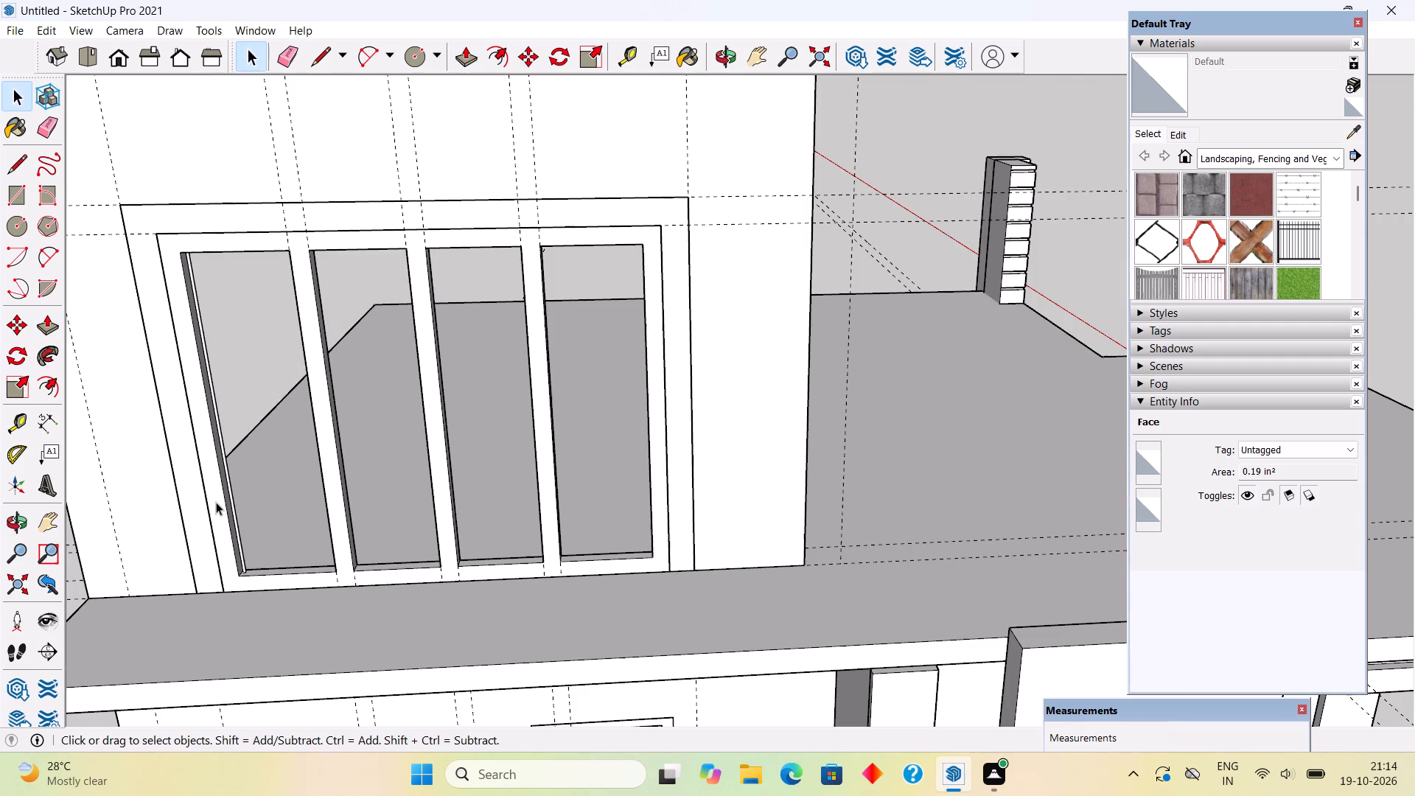
{"action": "scroll", "coordinate": [216, 502], "scroll_direction": "up", "scroll_amount": 19}
{"action": "scroll", "coordinate": [268, 596], "scroll_direction": "up", "scroll_amount": 5}
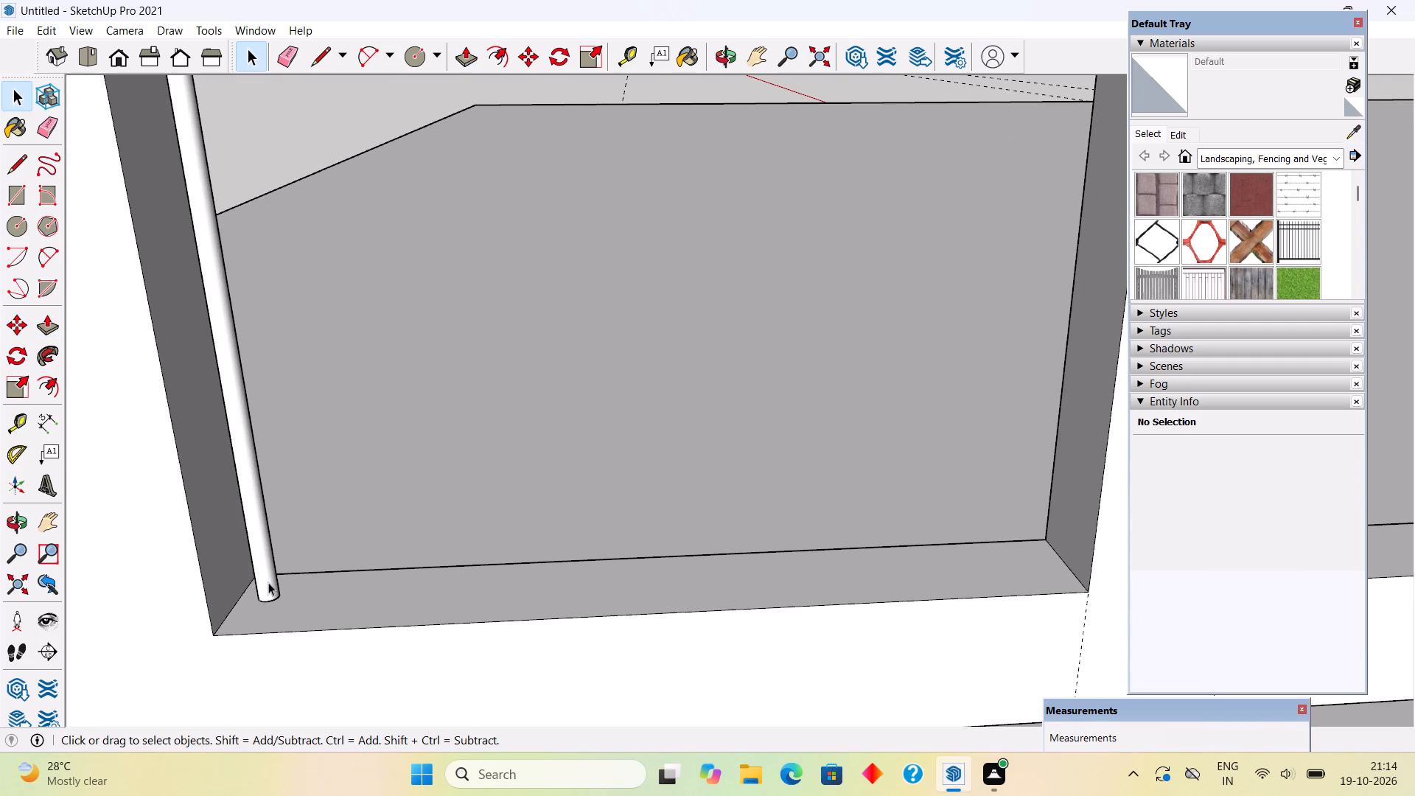
{"action": "triple_click", "coordinate": [268, 582]}
{"action": "right_click", "coordinate": [268, 582]}
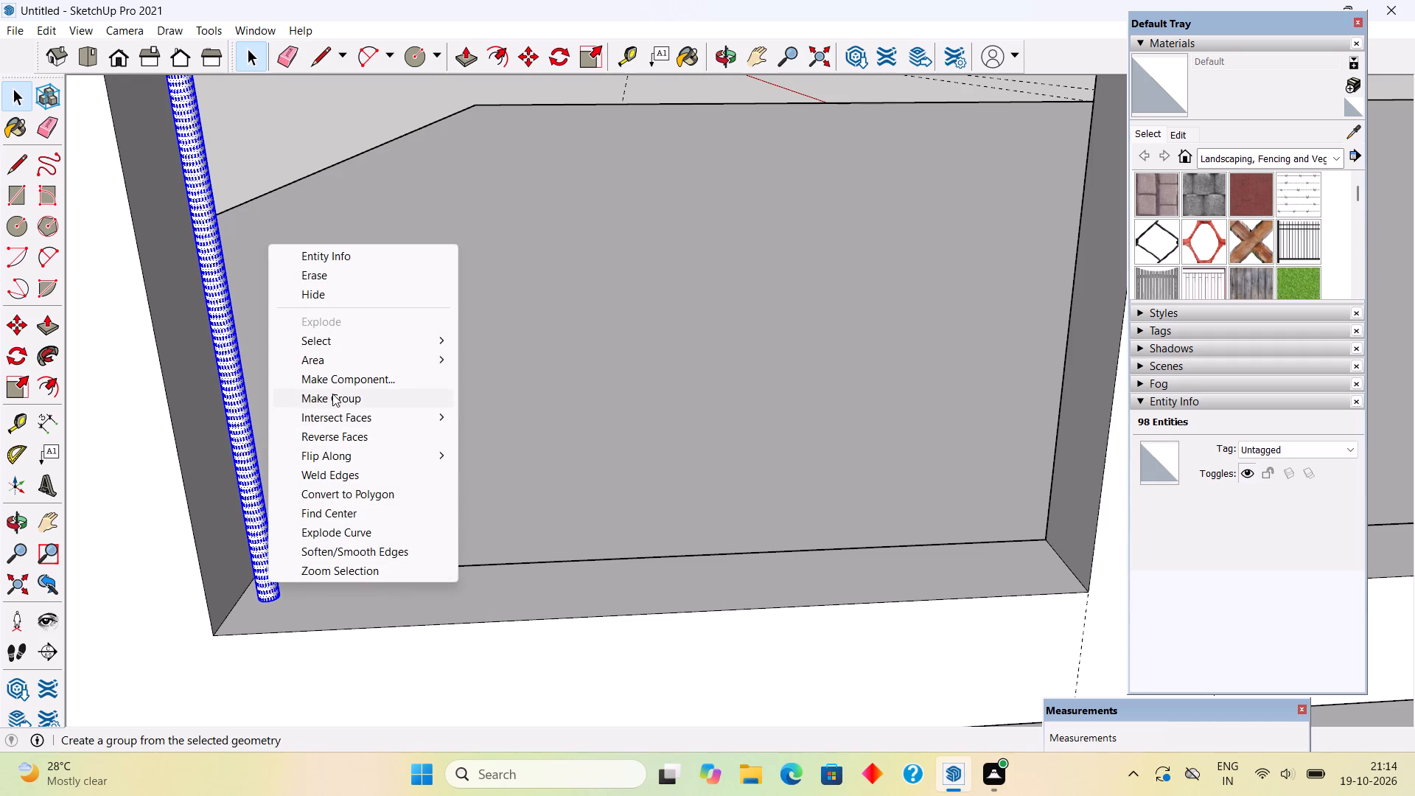
{"action": "left_click", "coordinate": [333, 393]}
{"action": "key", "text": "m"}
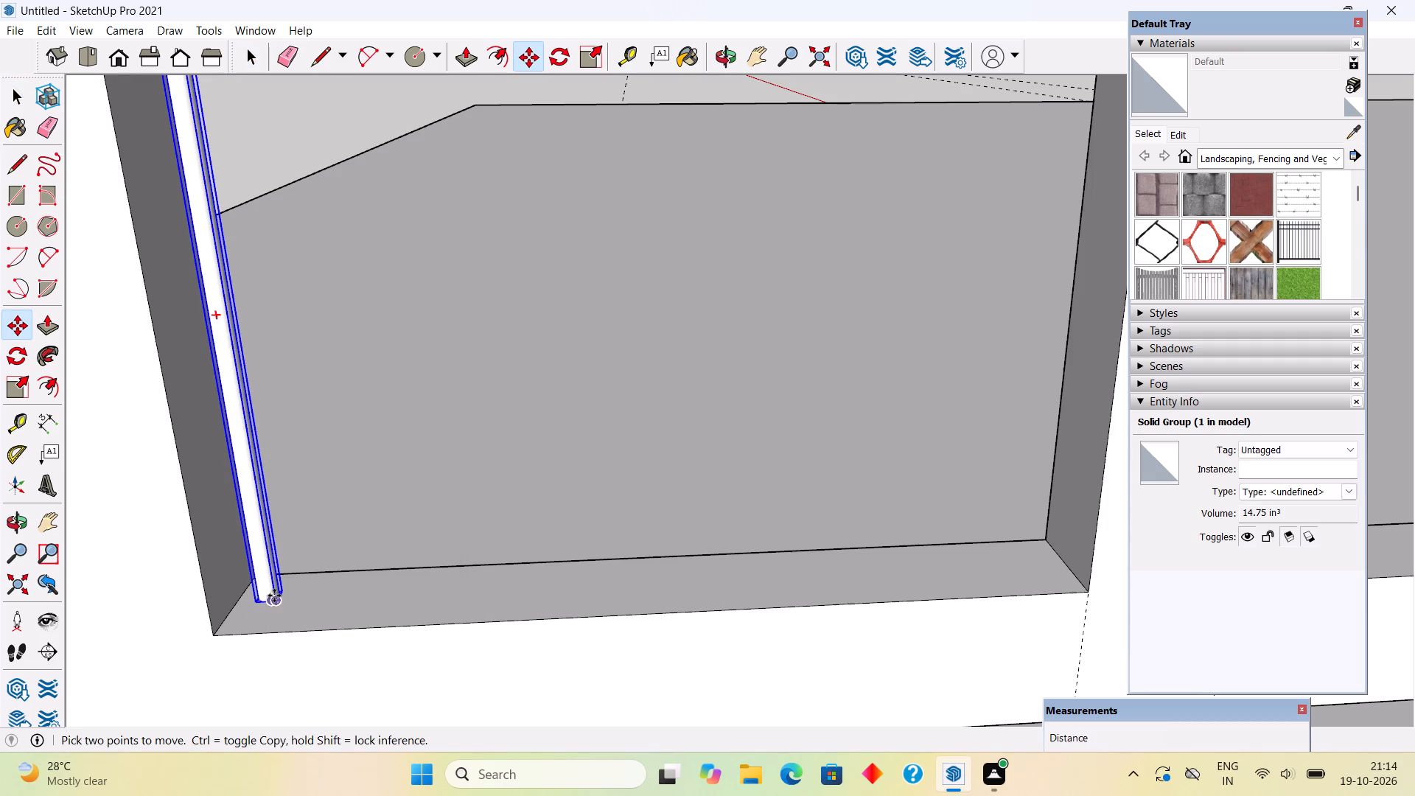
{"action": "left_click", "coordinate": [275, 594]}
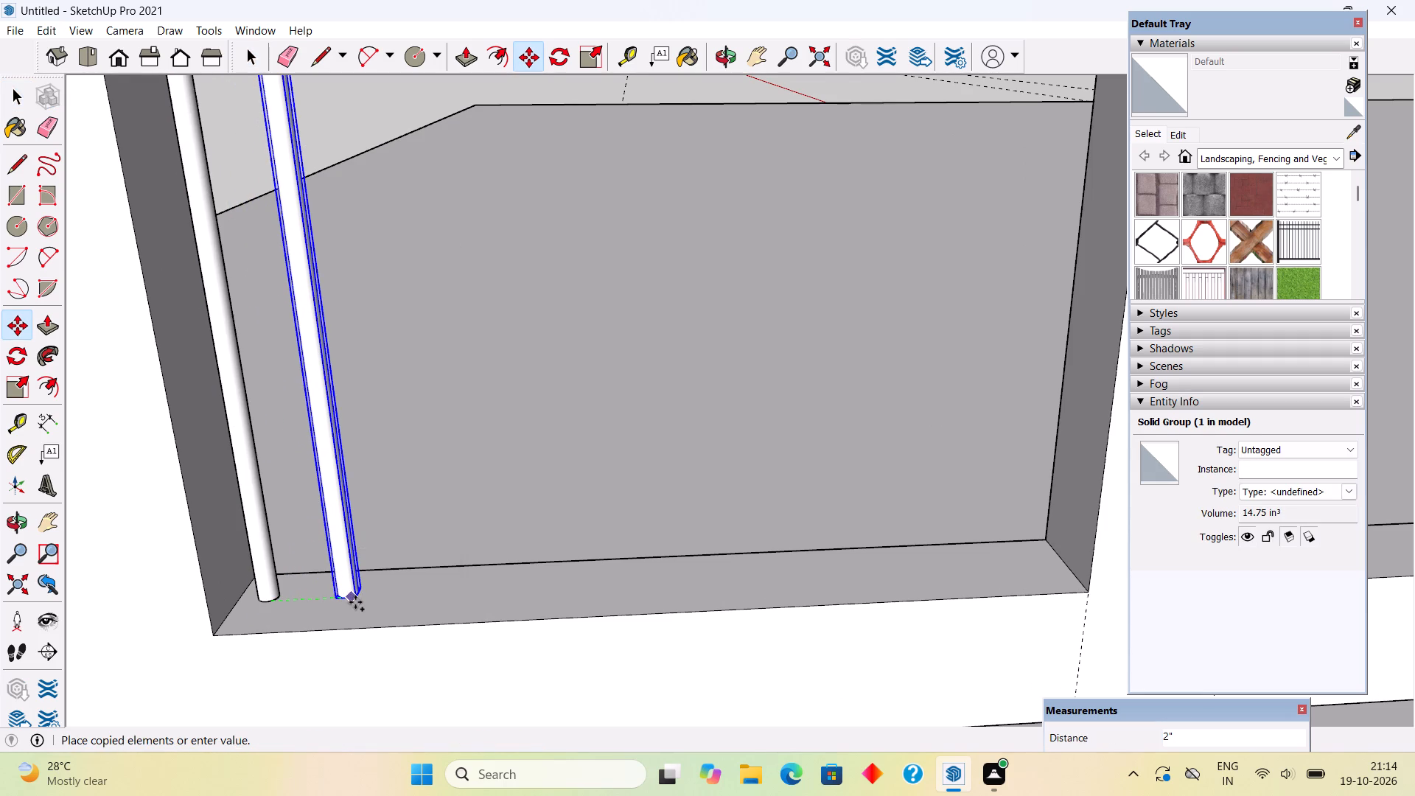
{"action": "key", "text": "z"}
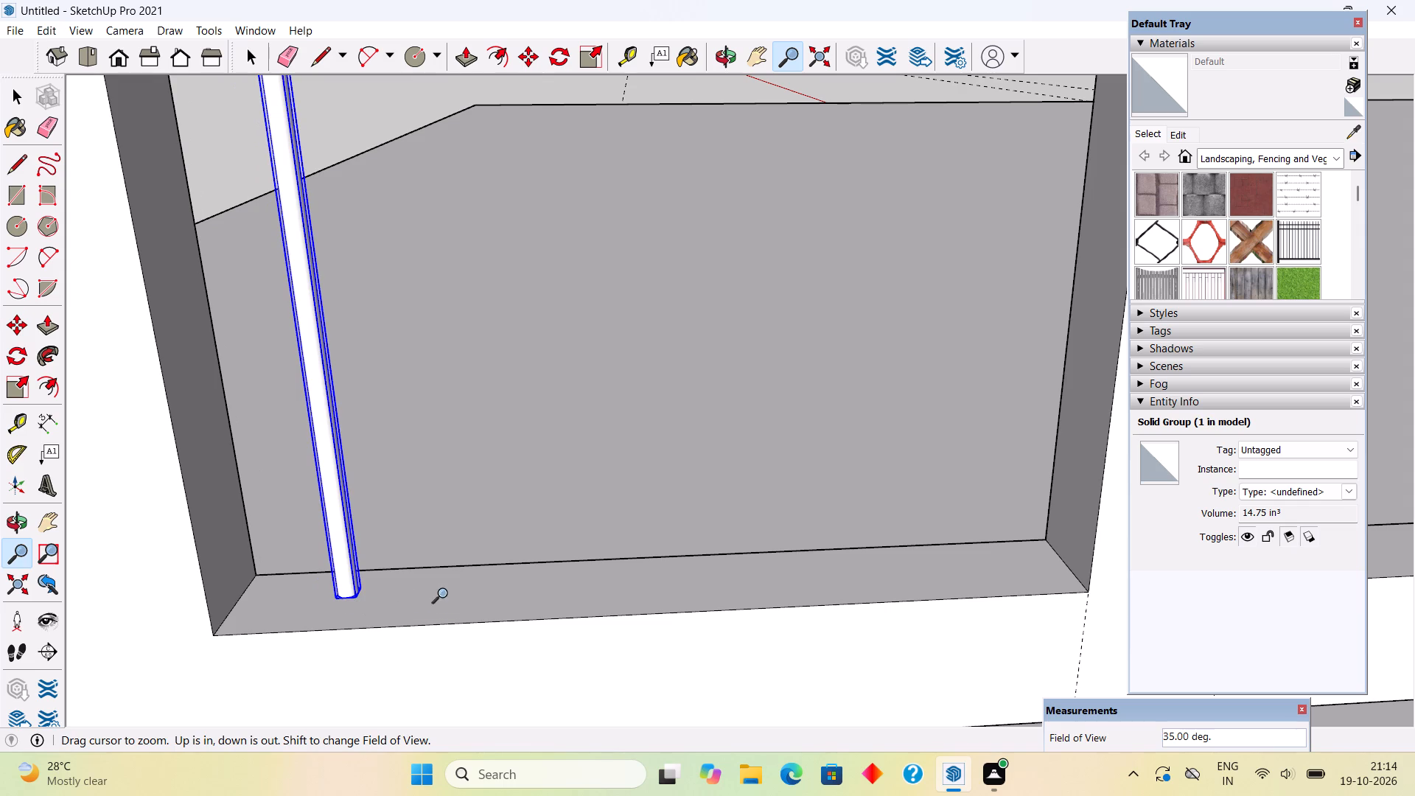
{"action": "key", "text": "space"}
Move the bar about 2 3/4" along the first pane's bottom ledge, away from the left corner.
{"action": "scroll", "coordinate": [275, 598], "scroll_direction": "up", "scroll_amount": 3}
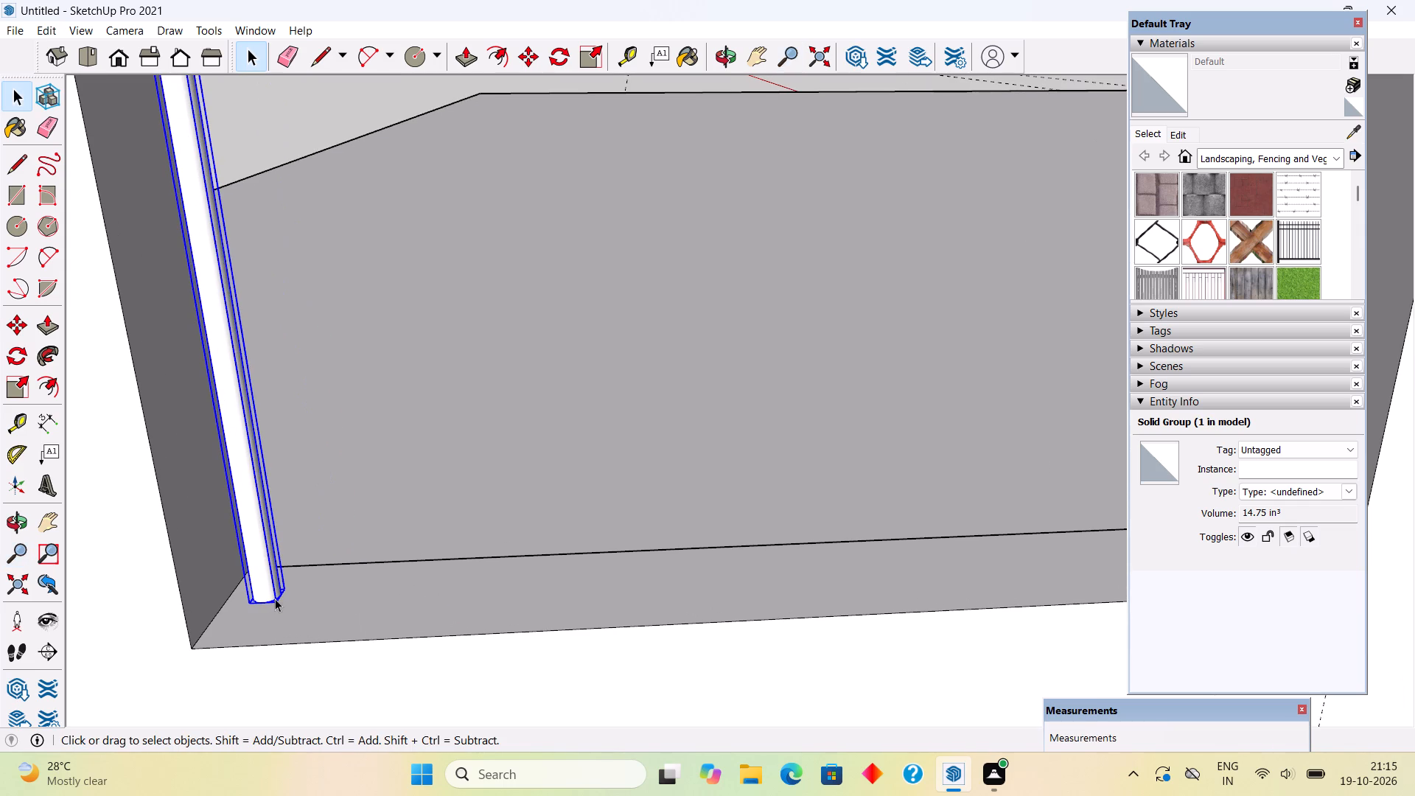
{"action": "key", "text": "m"}
{"action": "left_click", "coordinate": [280, 603]}
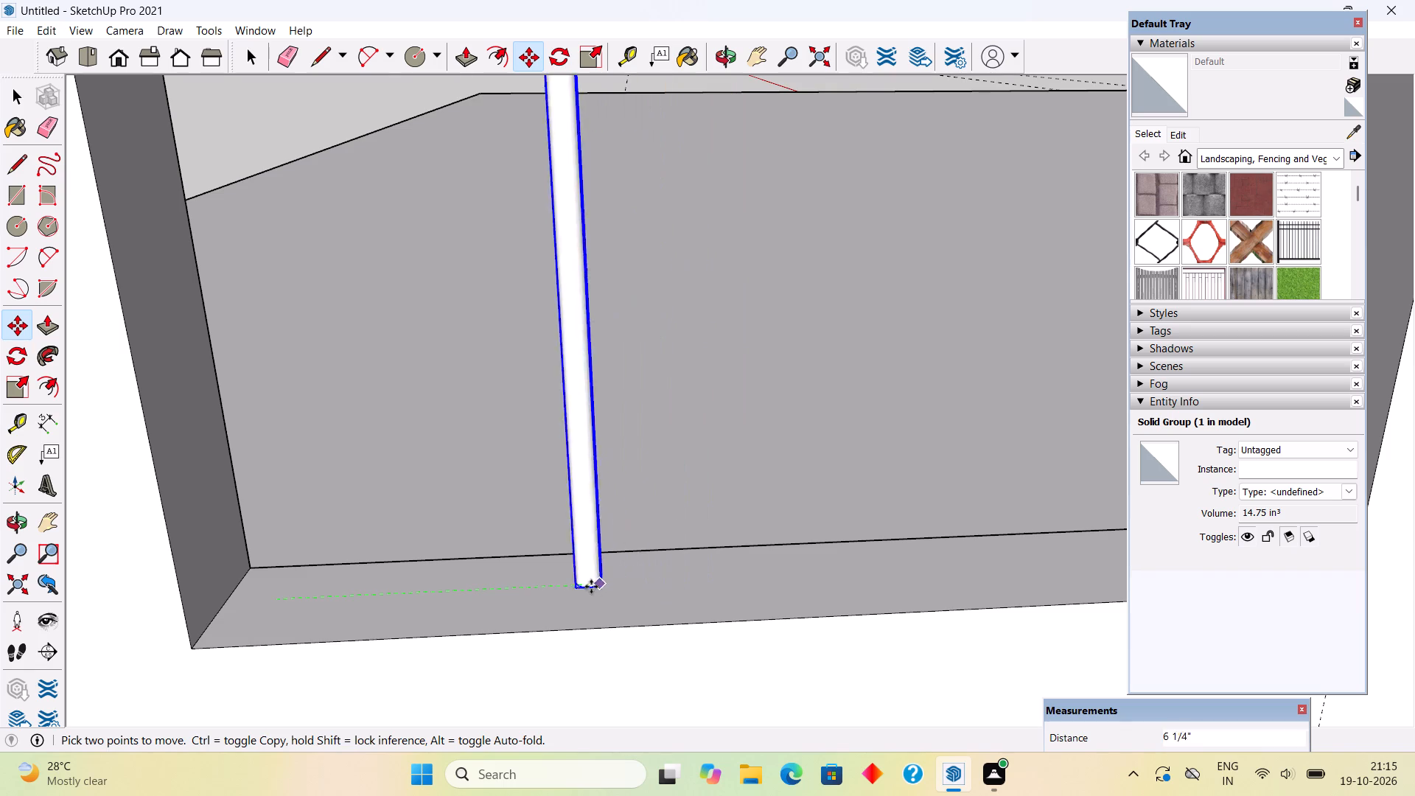
{"action": "left_click", "coordinate": [419, 587]}
{"action": "left_click", "coordinate": [419, 587]}
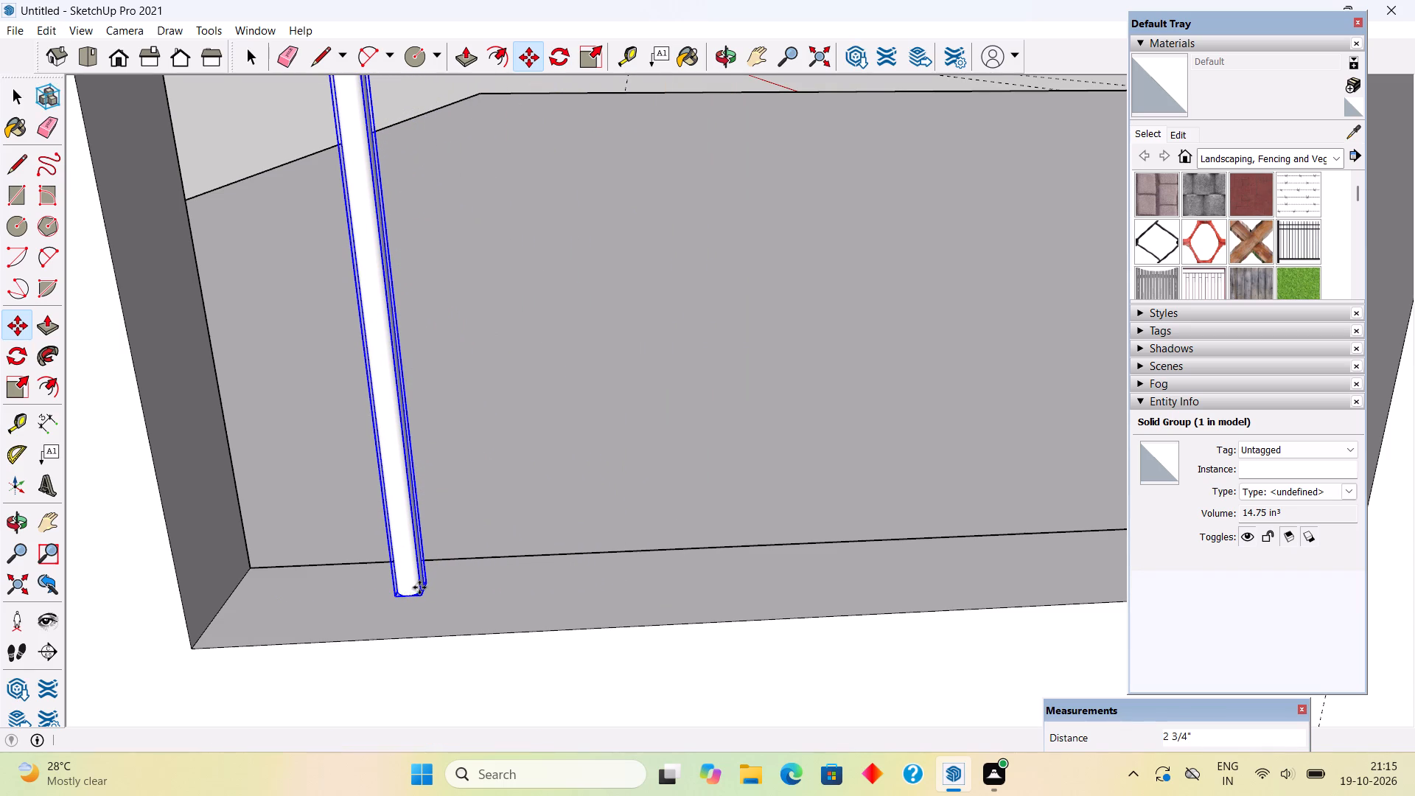
Copy the bar three times along the first pane's ledge, spaced about 4 1/8", 4 3/4" and 4 1/8" apart.
{"action": "left_click", "coordinate": [425, 590]}
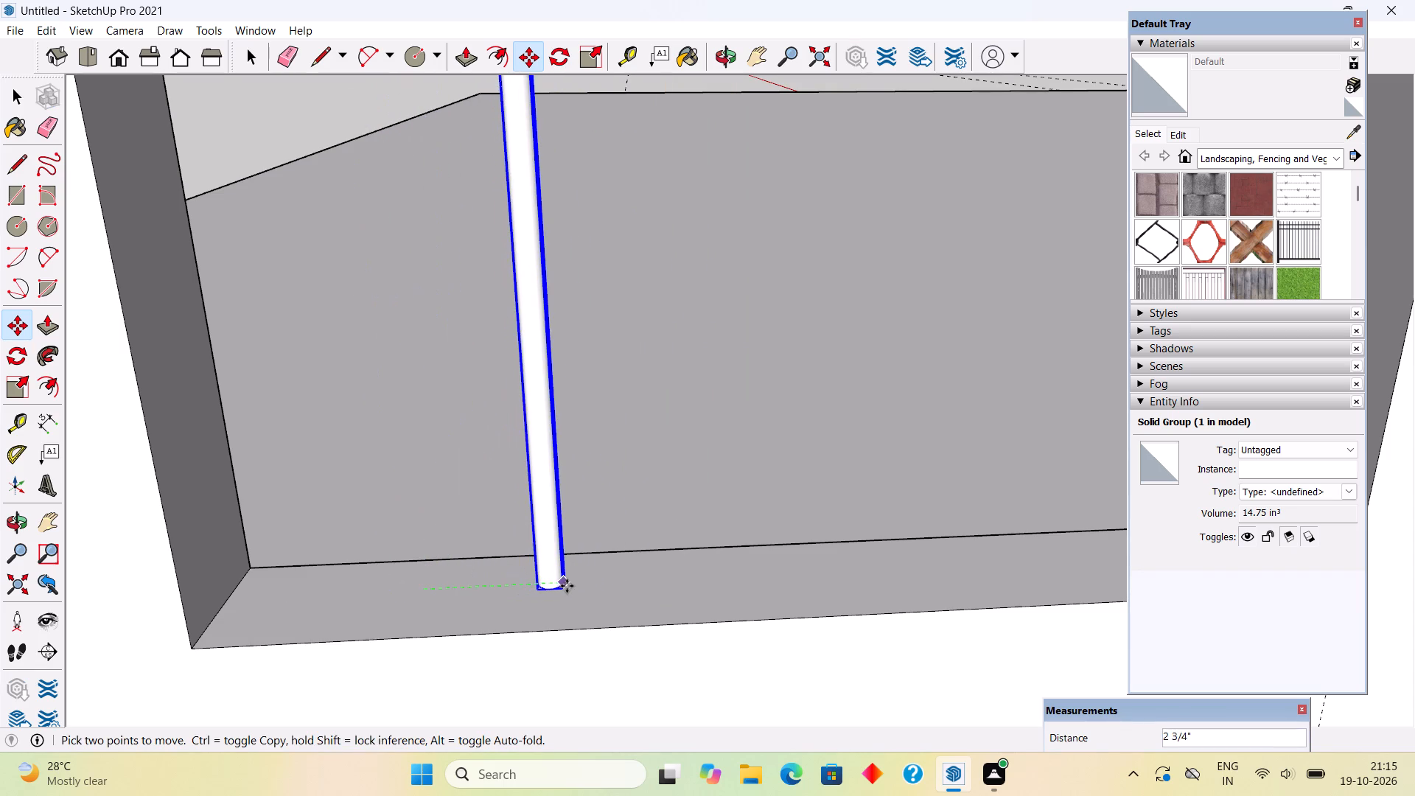
{"action": "left_click", "coordinate": [632, 584]}
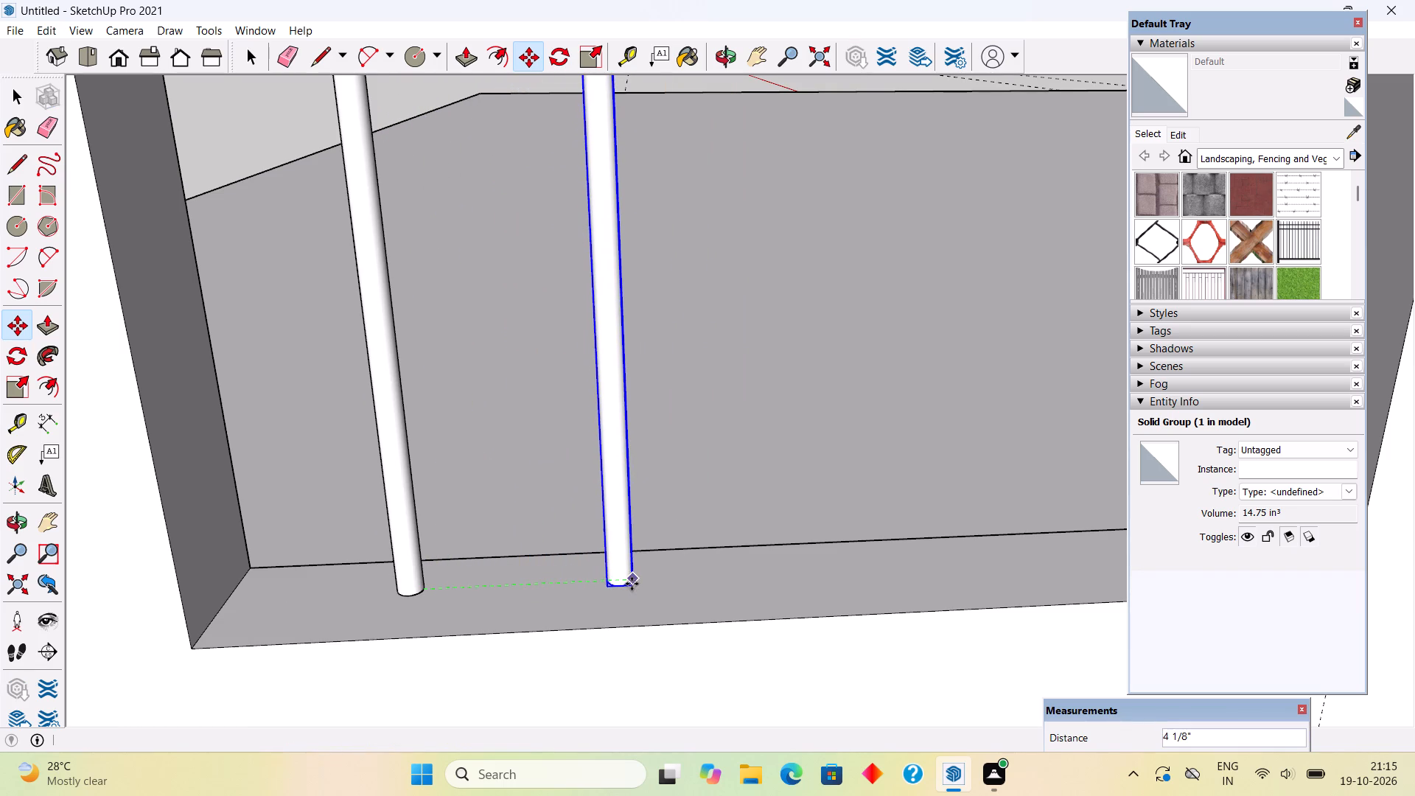
{"action": "left_click", "coordinate": [632, 584]}
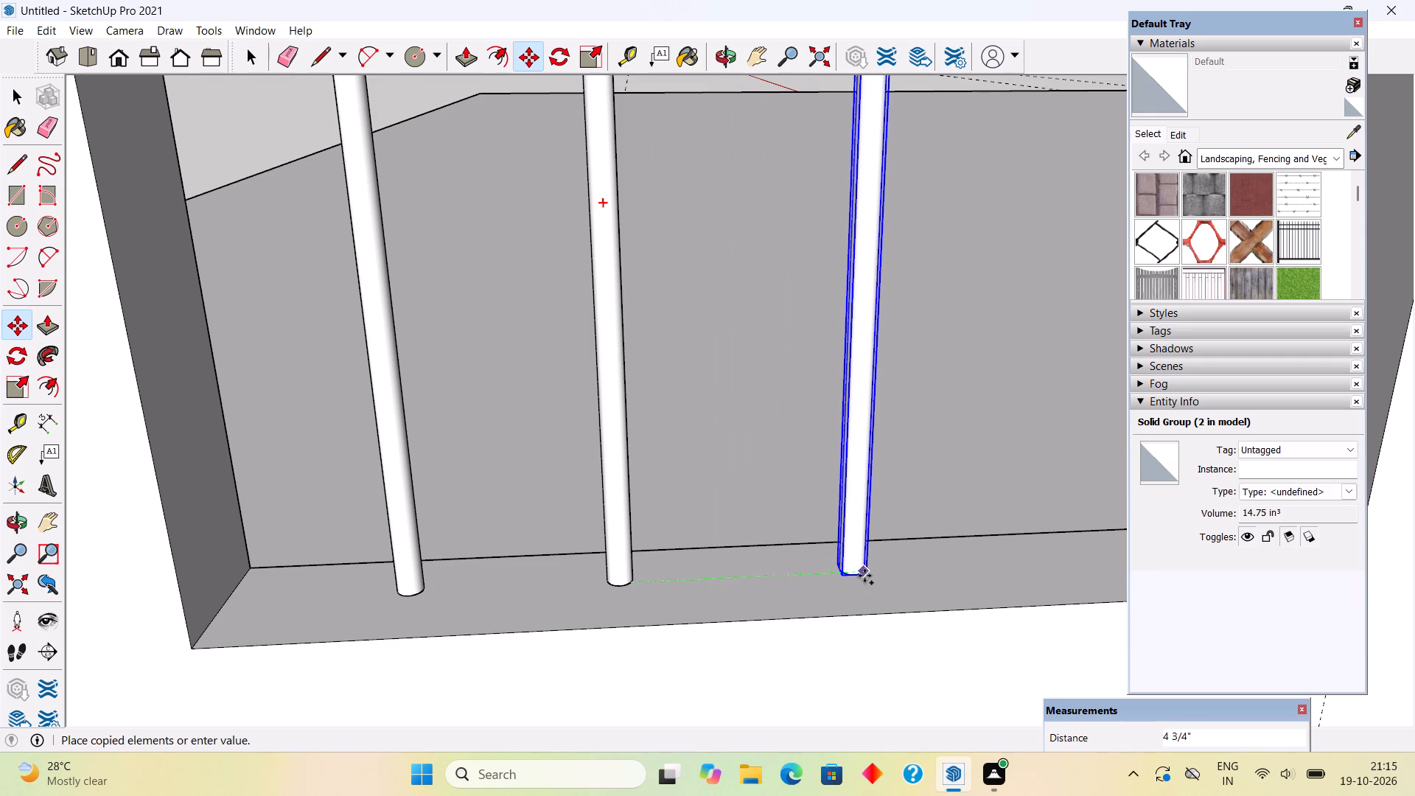
{"action": "double_click", "coordinate": [864, 576]}
{"action": "scroll", "coordinate": [304, 656], "scroll_direction": "down", "scroll_amount": 2}
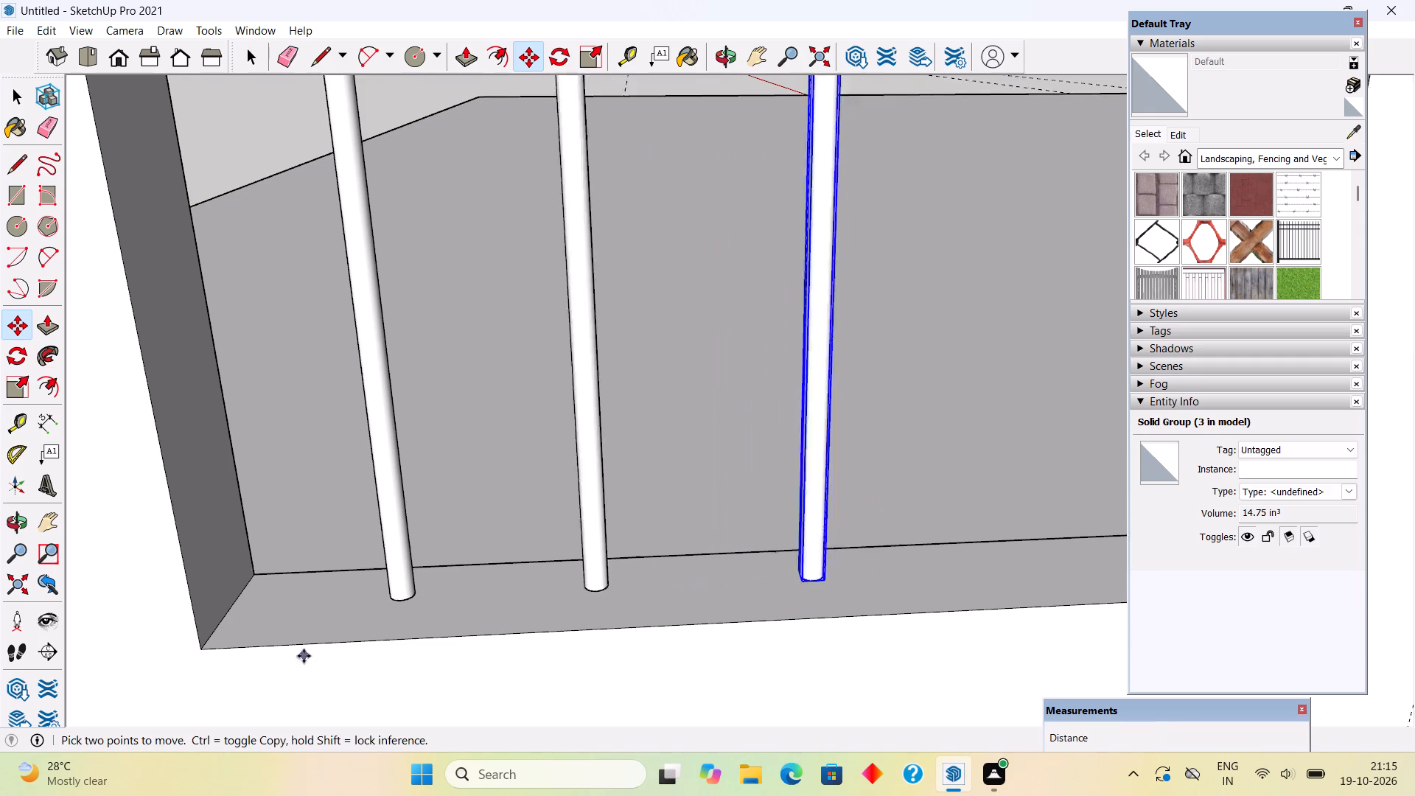
{"action": "scroll", "coordinate": [304, 656], "scroll_direction": "down", "scroll_amount": 7}
{"action": "scroll", "coordinate": [595, 604], "scroll_direction": "up", "scroll_amount": 4}
{"action": "left_click", "coordinate": [579, 614]}
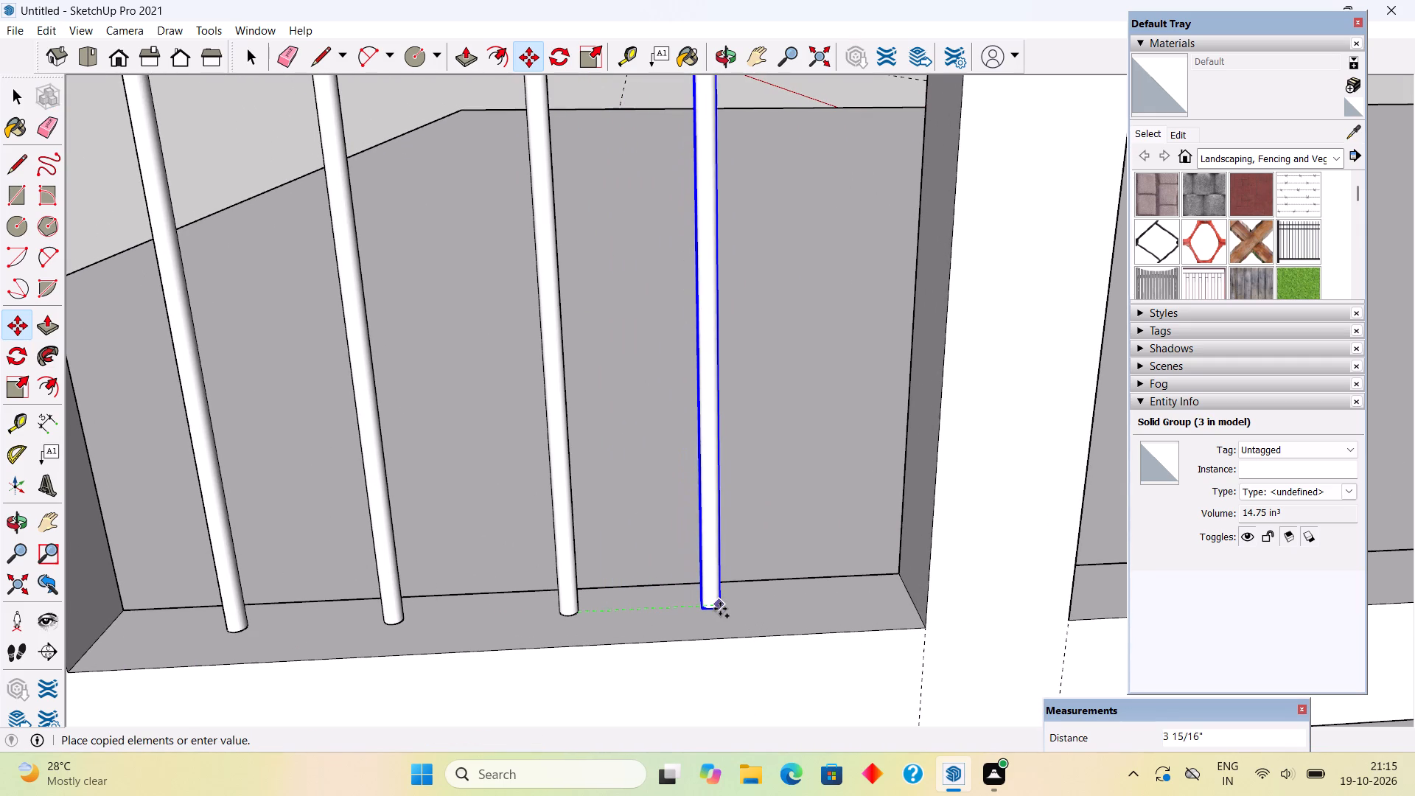
{"action": "left_click", "coordinate": [726, 609]}
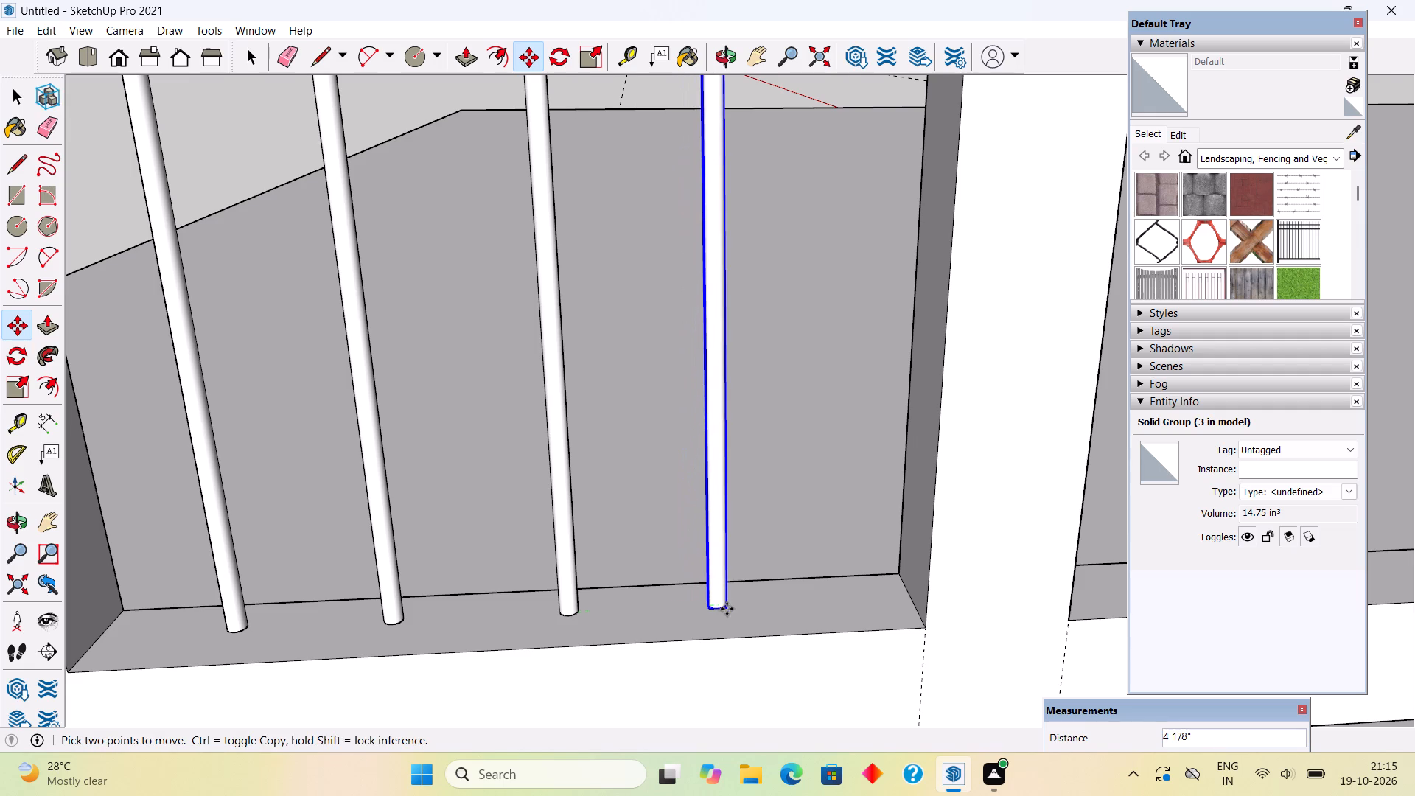
Copy the bar into the second pane about 1' 2 7/16" away, adding two more copies spaced about 4 1/4" and 4 5/8".
{"action": "scroll", "coordinate": [726, 610], "scroll_direction": "down", "scroll_amount": 16}
{"action": "scroll", "coordinate": [724, 650], "scroll_direction": "down", "scroll_amount": 9}
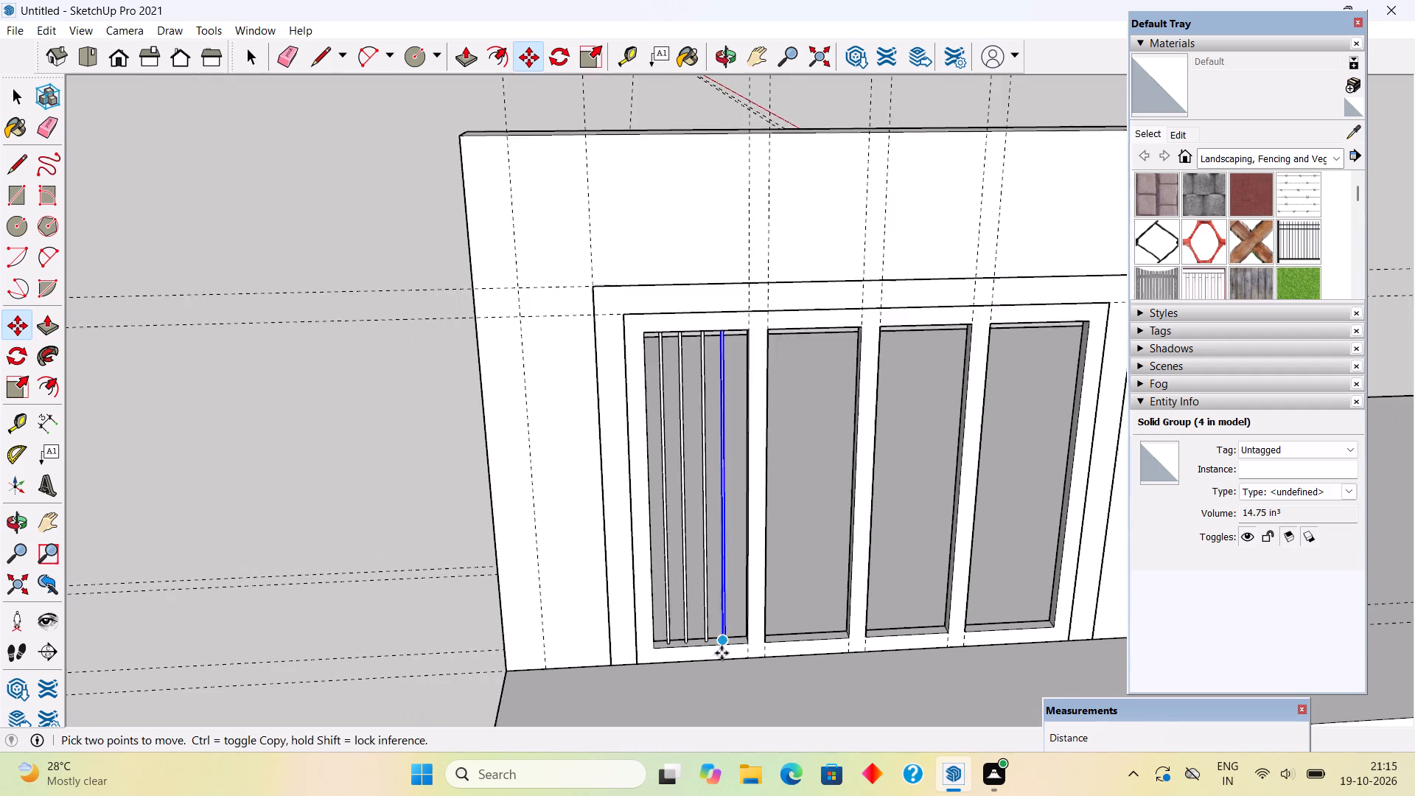
{"action": "scroll", "coordinate": [1025, 653], "scroll_direction": "up", "scroll_amount": 7}
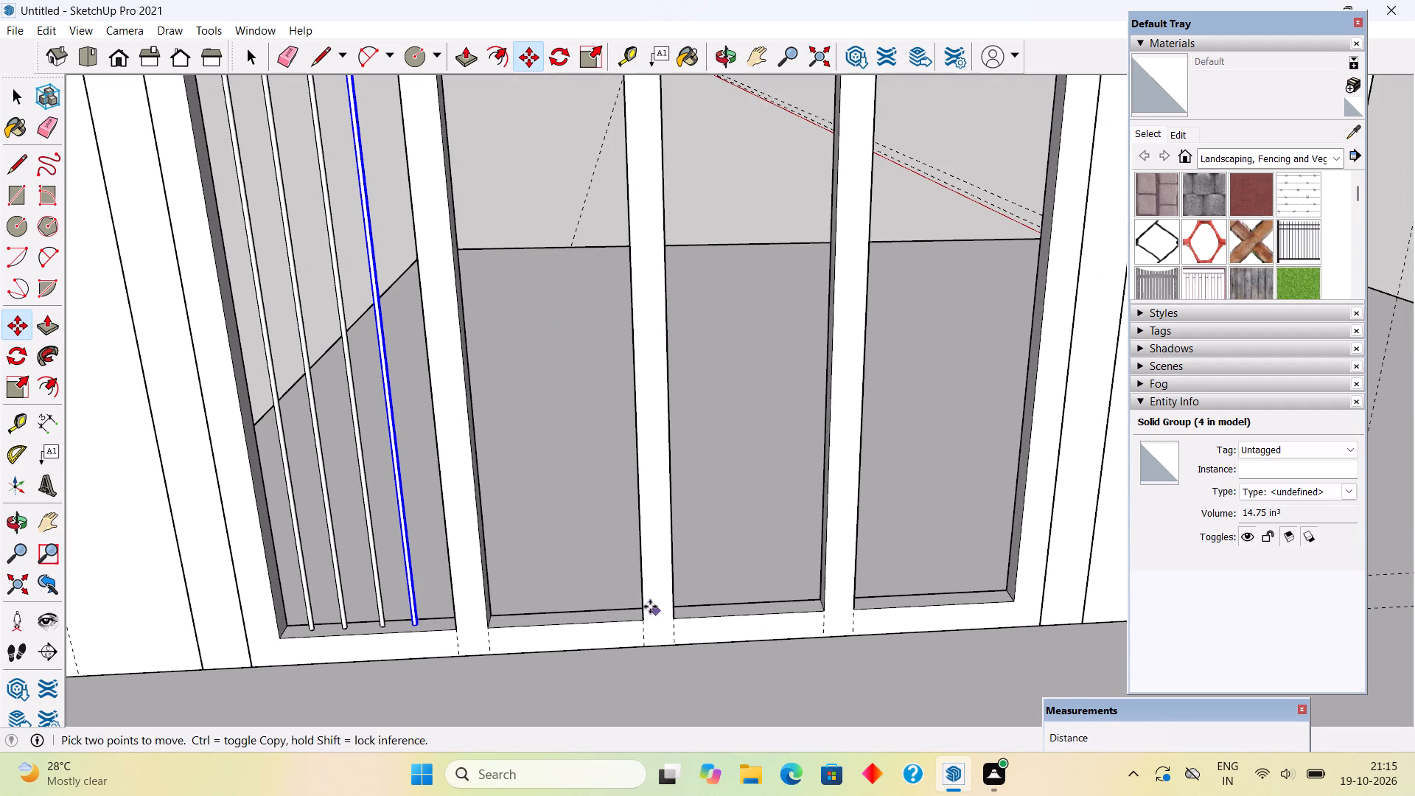
{"action": "left_click", "coordinate": [411, 617]}
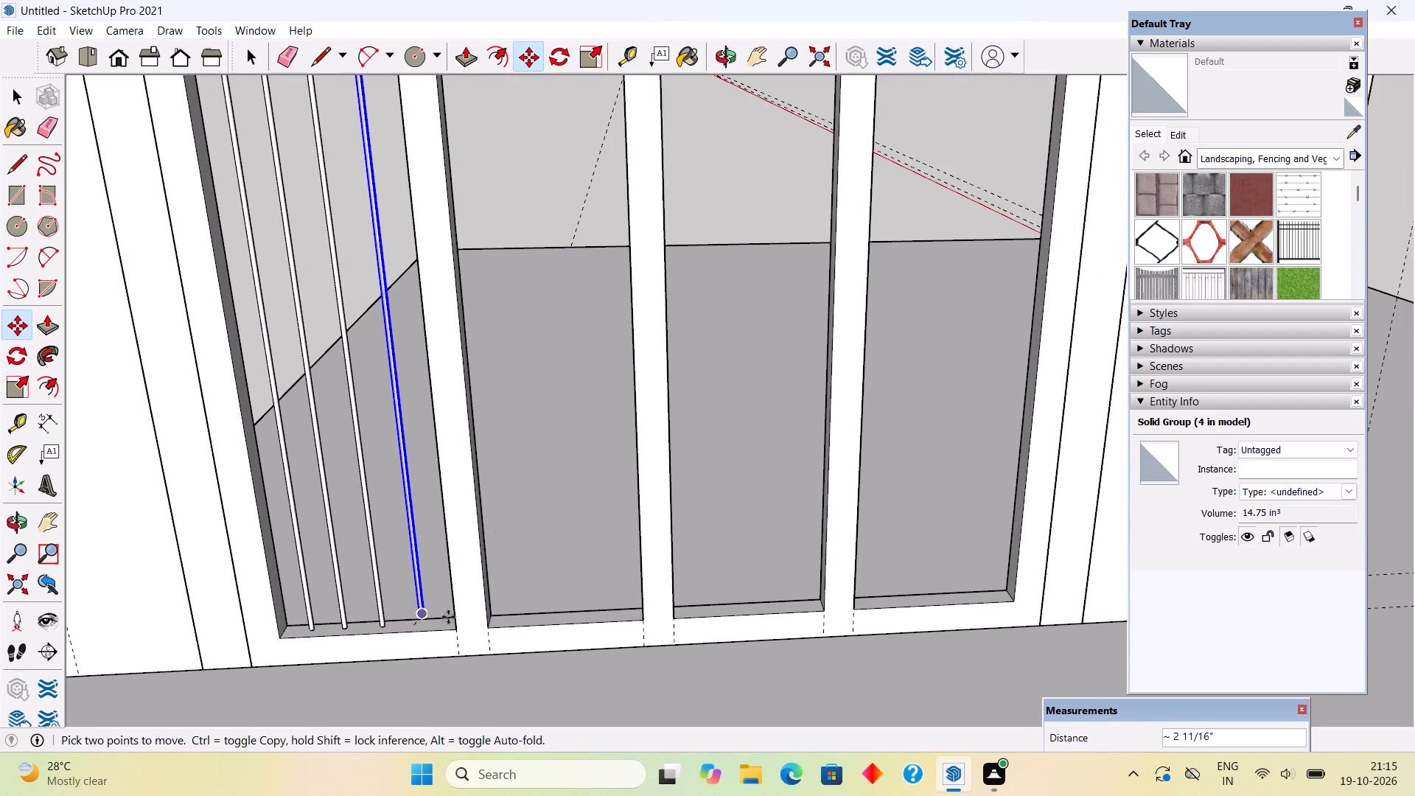
{"action": "scroll", "coordinate": [516, 610], "scroll_direction": "up", "scroll_amount": 5}
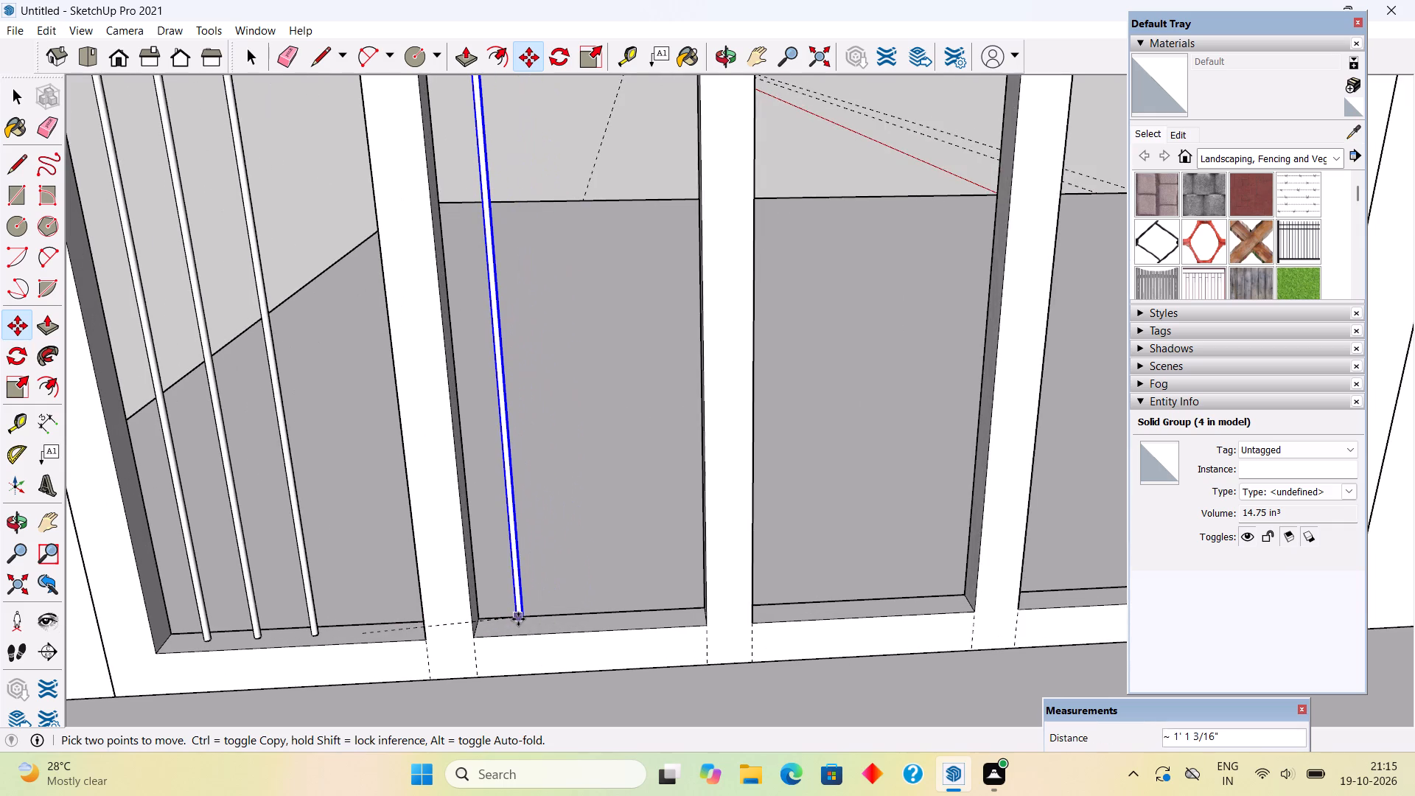
{"action": "scroll", "coordinate": [520, 627], "scroll_direction": "up", "scroll_amount": 5}
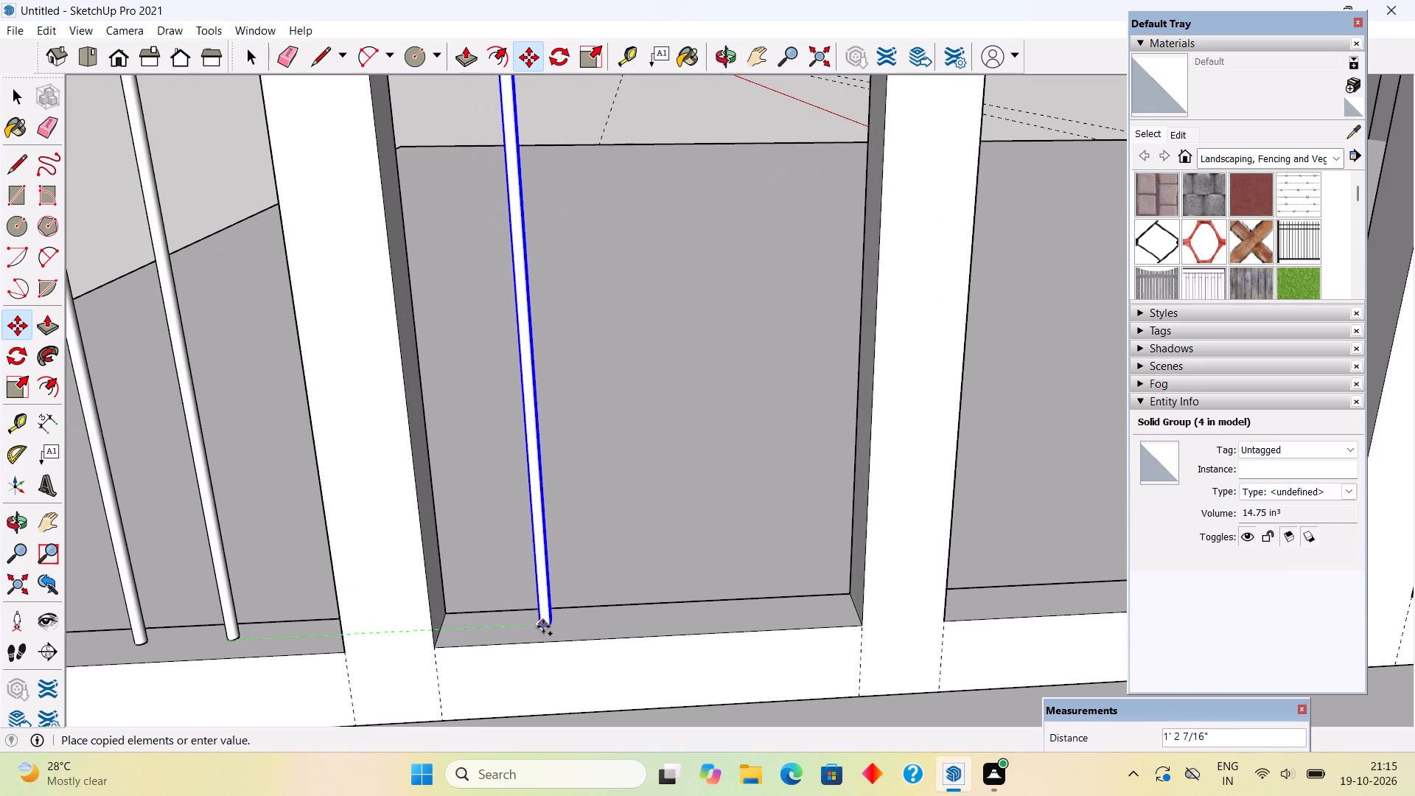
{"action": "left_click", "coordinate": [543, 626]}
{"action": "left_click", "coordinate": [558, 622]}
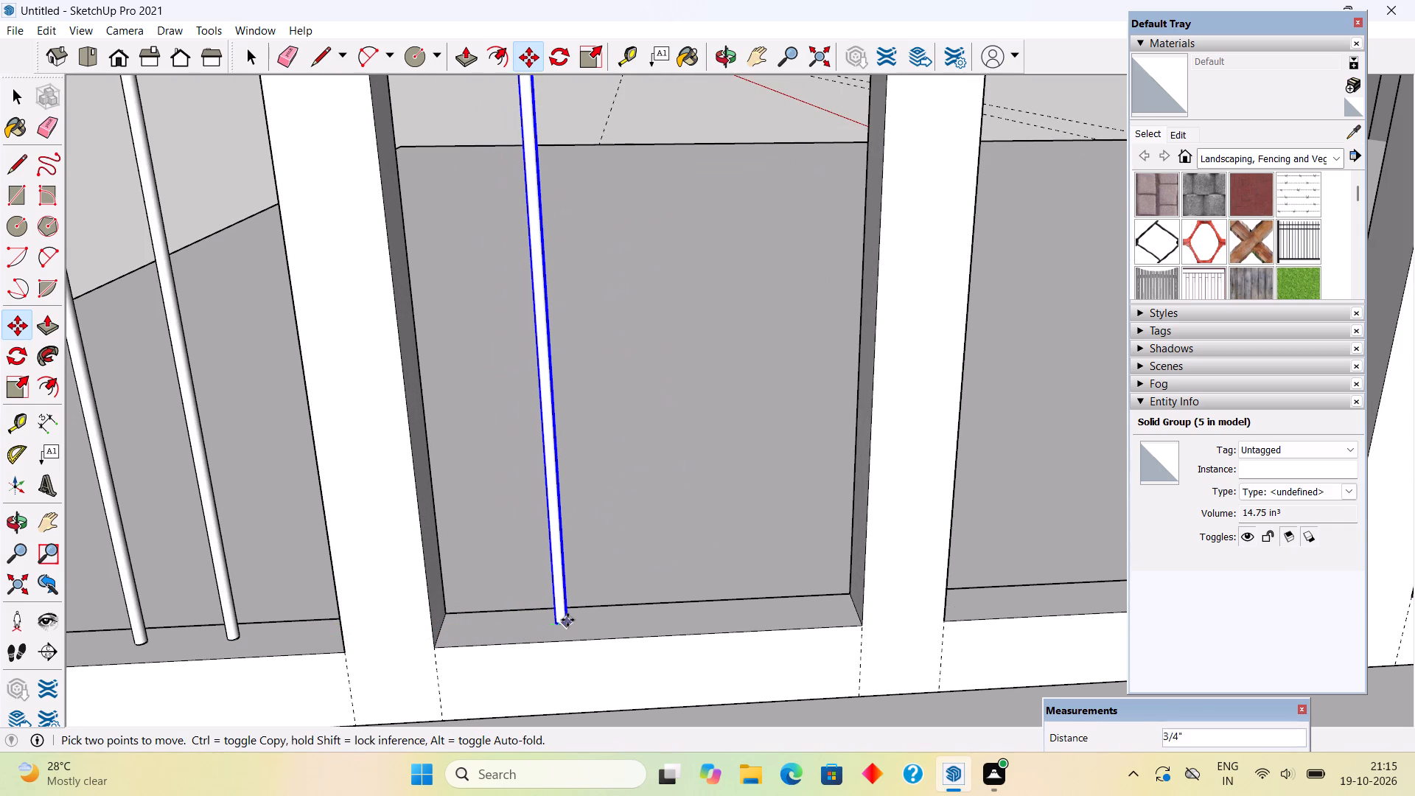
{"action": "left_click", "coordinate": [640, 615]}
{"action": "left_click", "coordinate": [640, 615]}
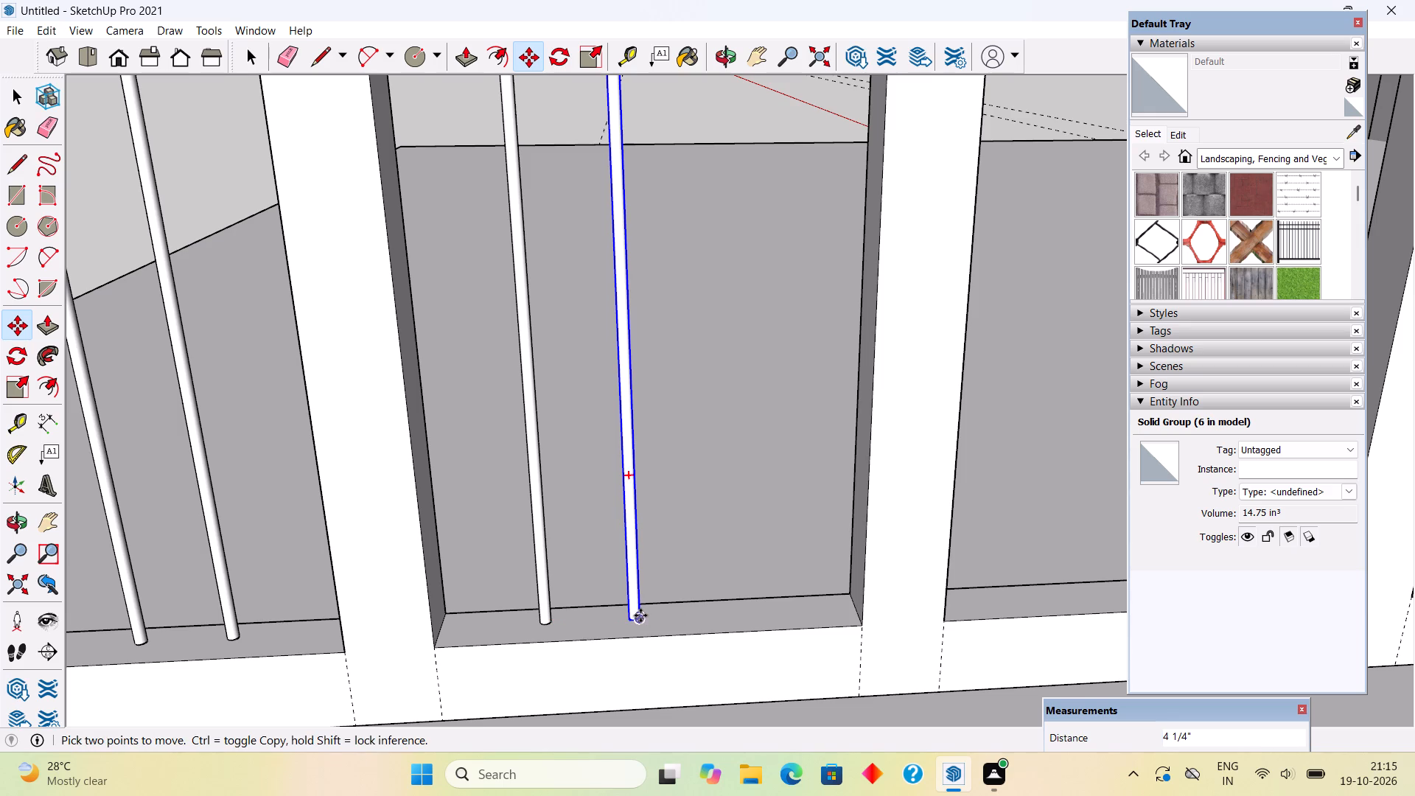
{"action": "left_click", "coordinate": [643, 615]}
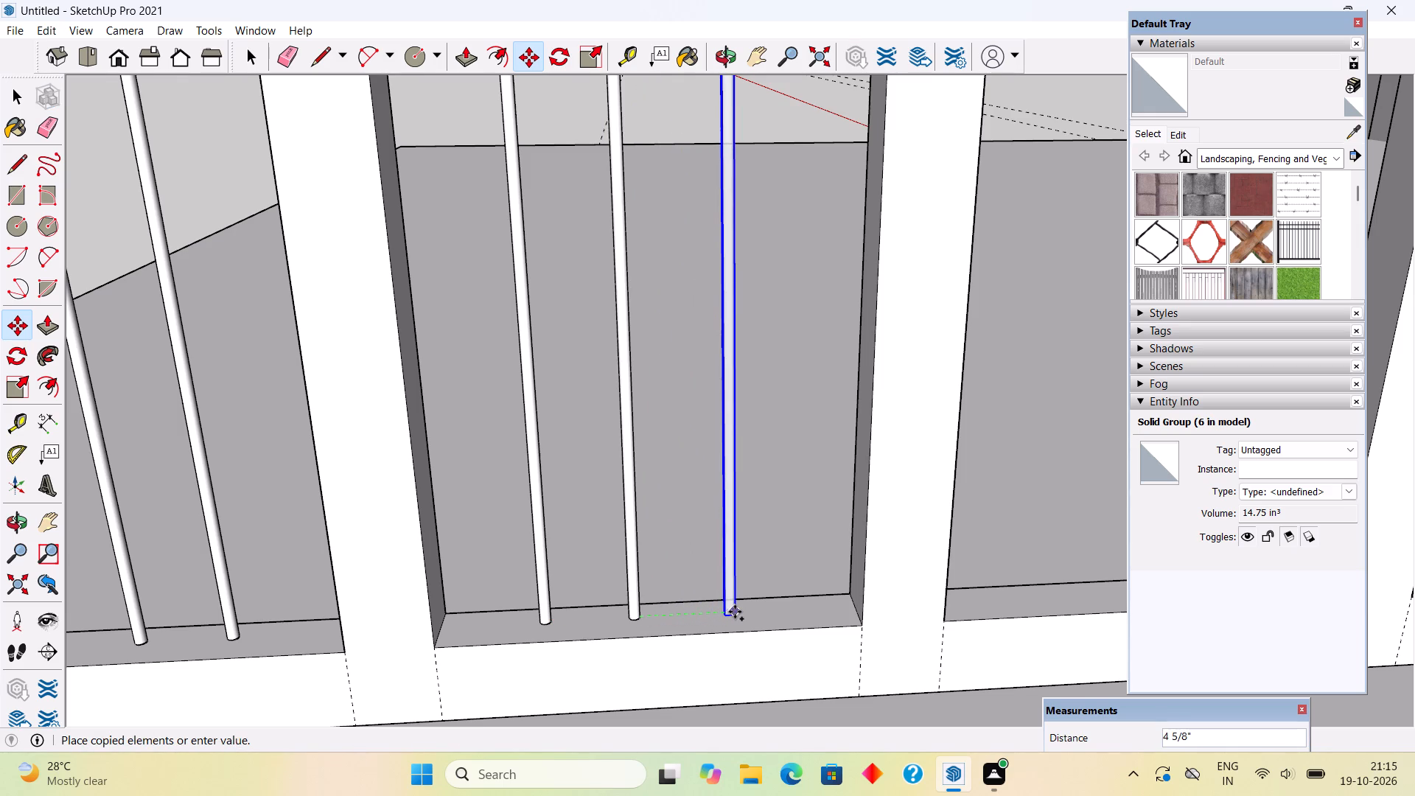
{"action": "left_click", "coordinate": [735, 612]}
Copy the second pane's last bar into the third pane, with another copy about 5 1/8" further along its ledge.
{"action": "scroll", "coordinate": [711, 644], "scroll_direction": "down", "scroll_amount": 6}
{"action": "scroll", "coordinate": [543, 644], "scroll_direction": "down", "scroll_amount": 5}
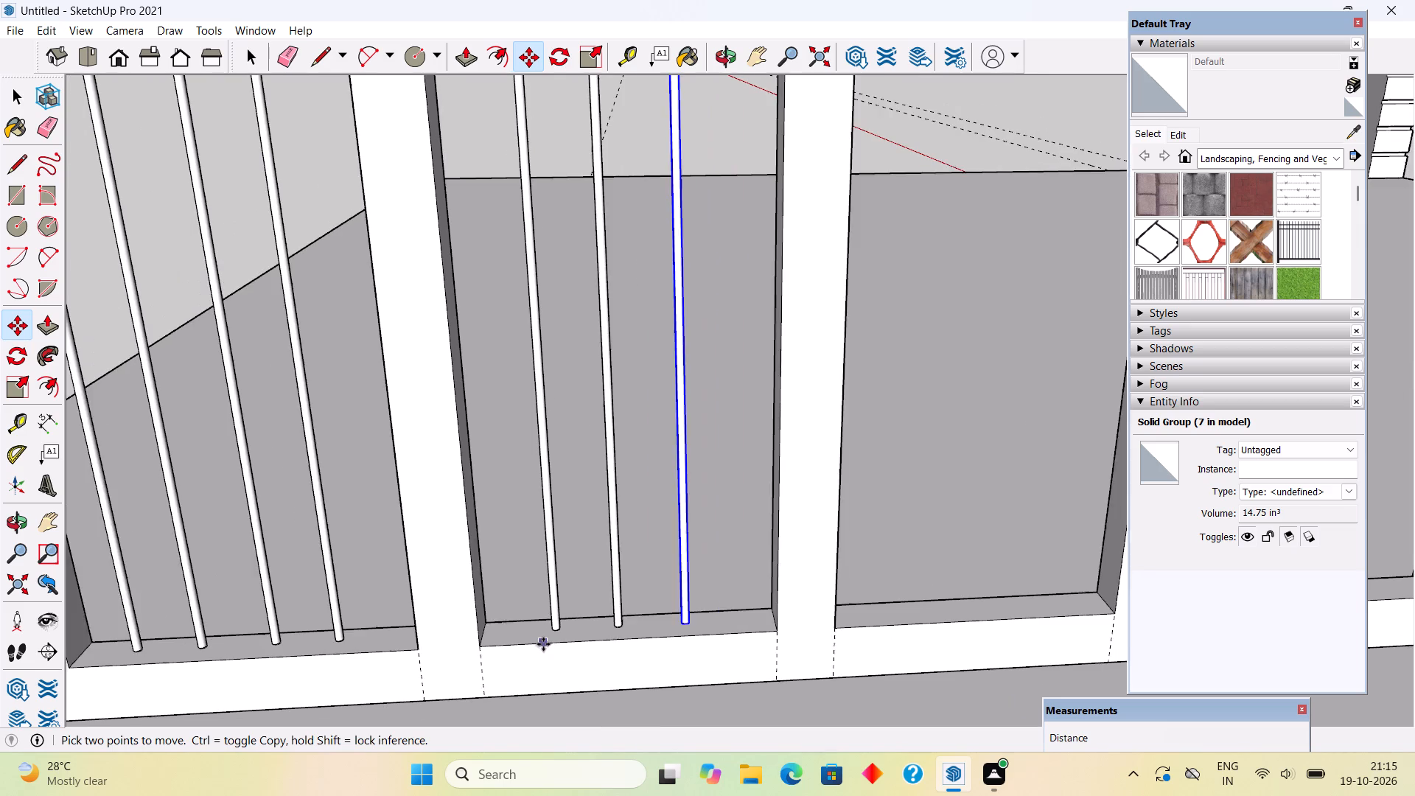
{"action": "scroll", "coordinate": [543, 644], "scroll_direction": "down", "scroll_amount": 10}
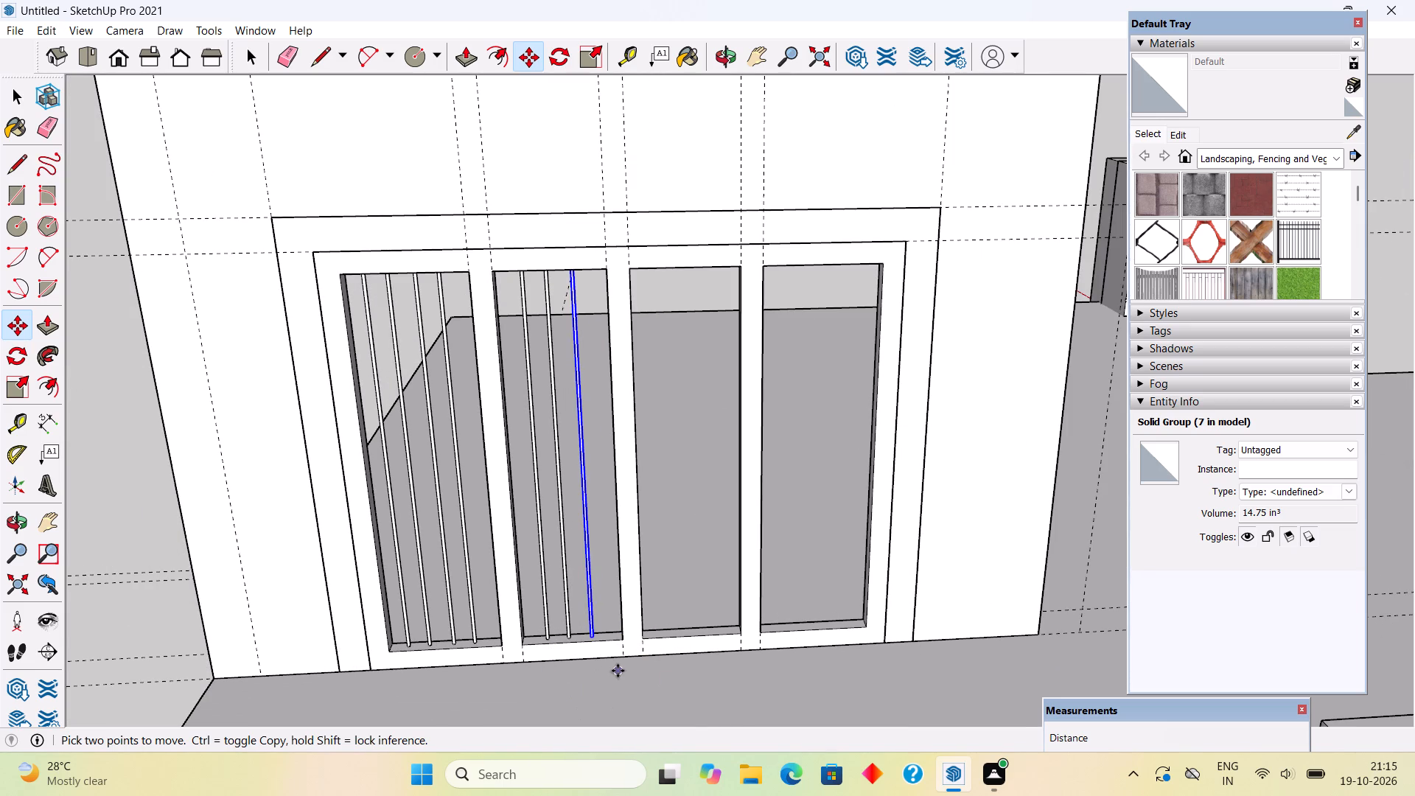
{"action": "scroll", "coordinate": [766, 582], "scroll_direction": "up", "scroll_amount": 5}
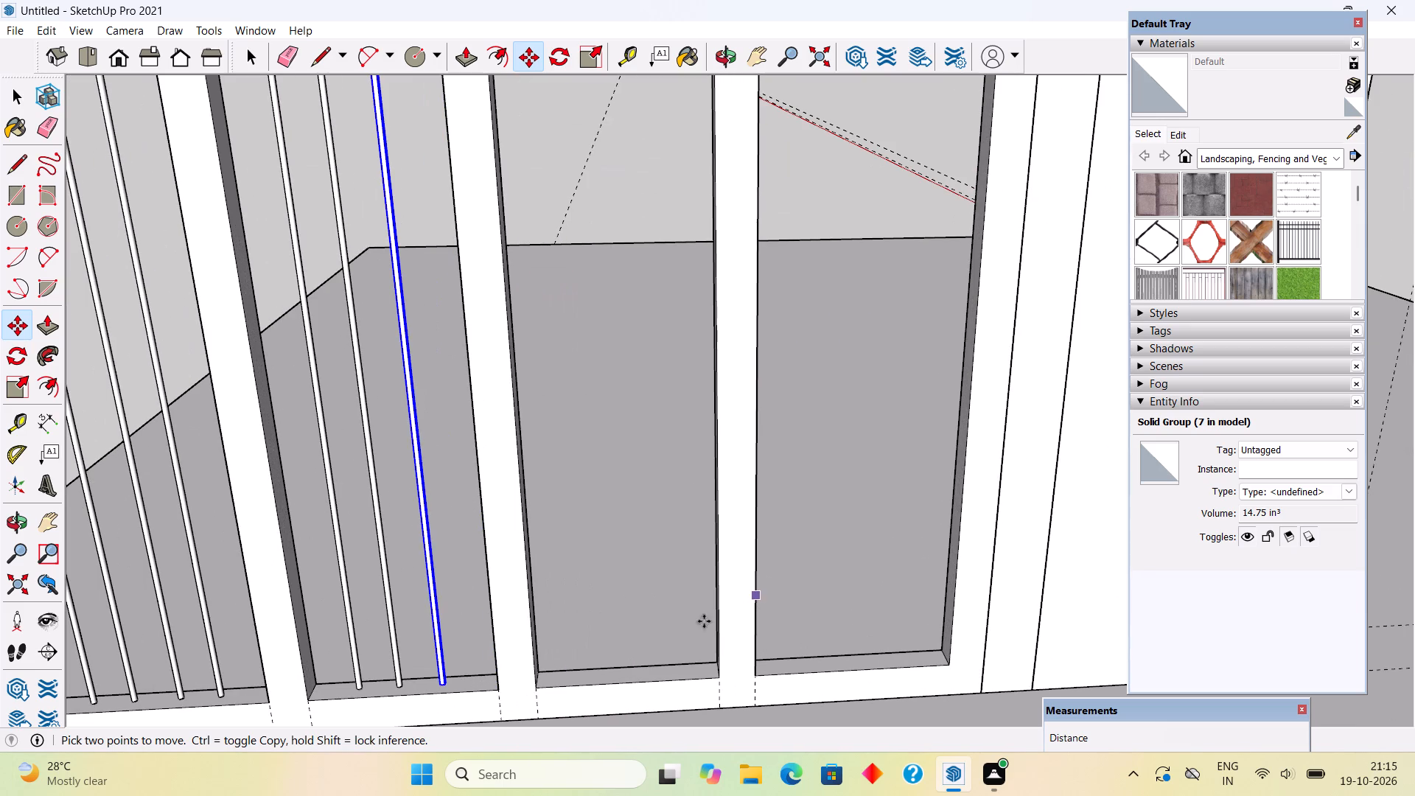
{"action": "left_click", "coordinate": [448, 685]}
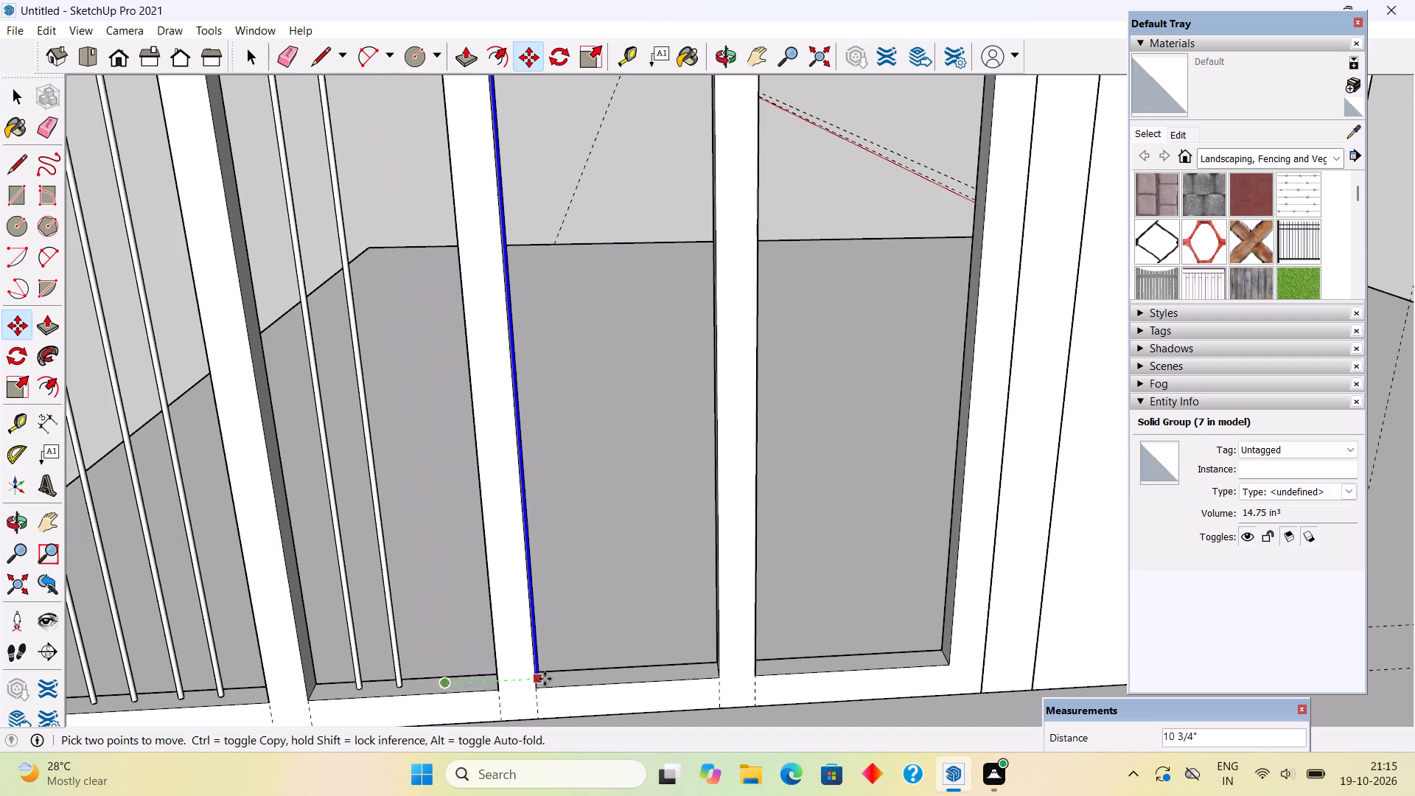
{"action": "left_click", "coordinate": [582, 678]}
{"action": "left_click", "coordinate": [582, 678]}
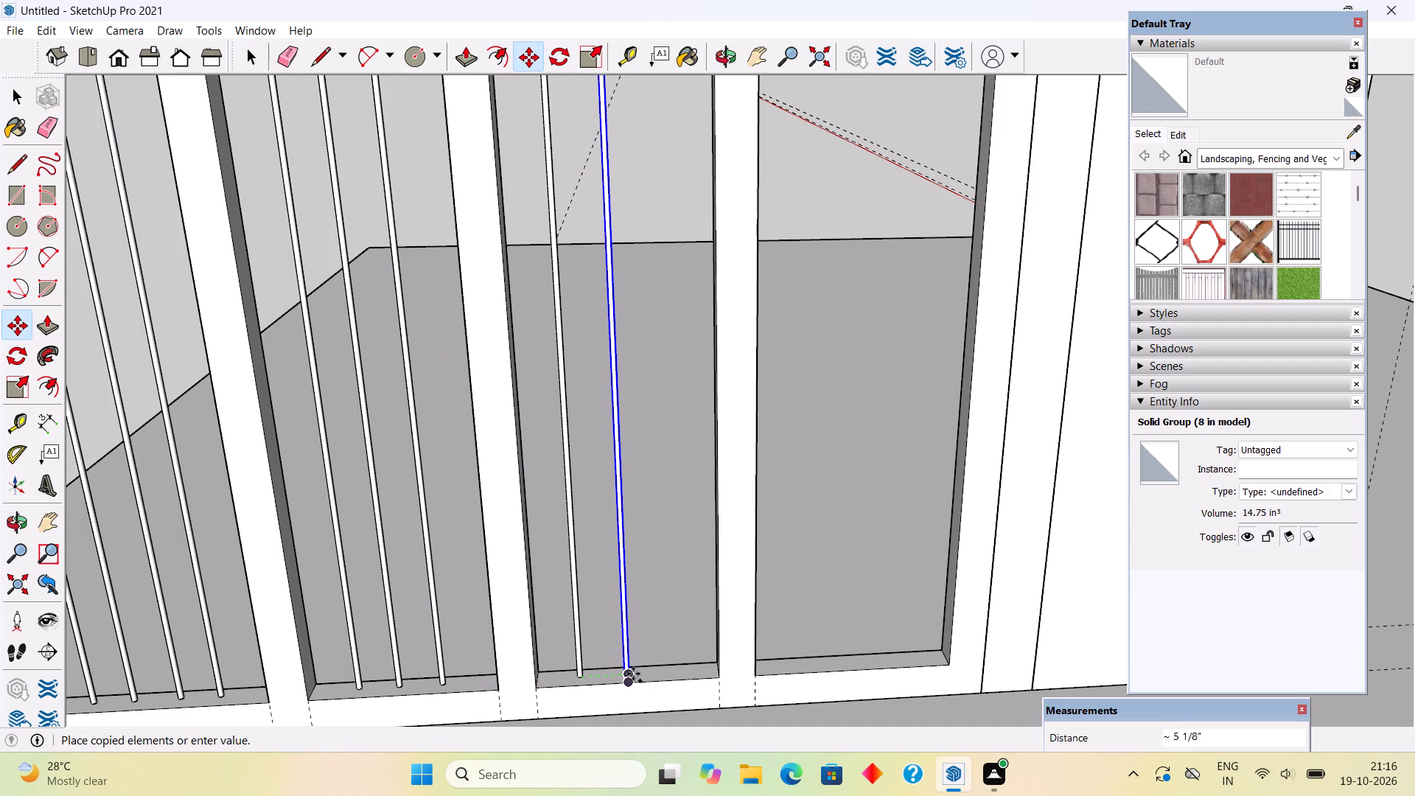
{"action": "left_click", "coordinate": [633, 674]}
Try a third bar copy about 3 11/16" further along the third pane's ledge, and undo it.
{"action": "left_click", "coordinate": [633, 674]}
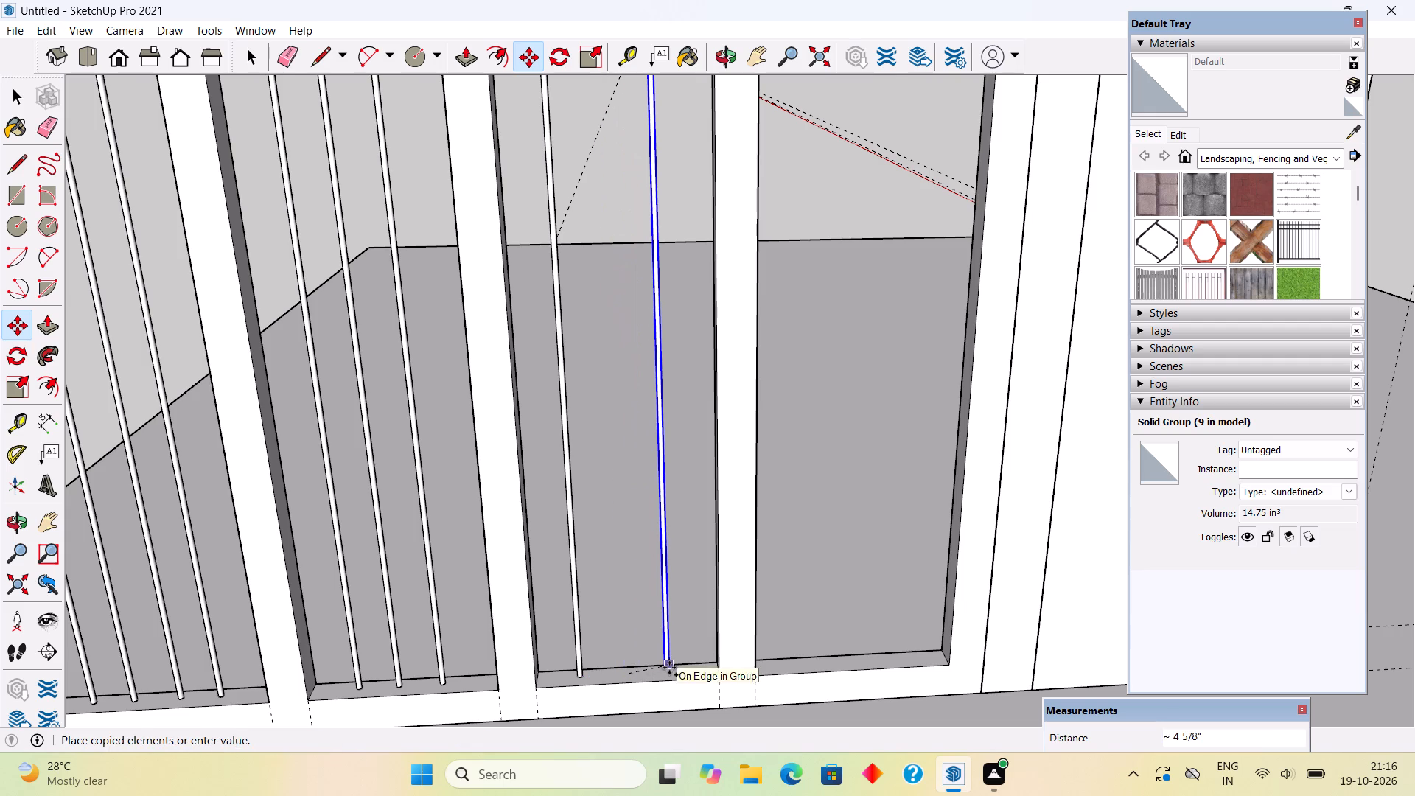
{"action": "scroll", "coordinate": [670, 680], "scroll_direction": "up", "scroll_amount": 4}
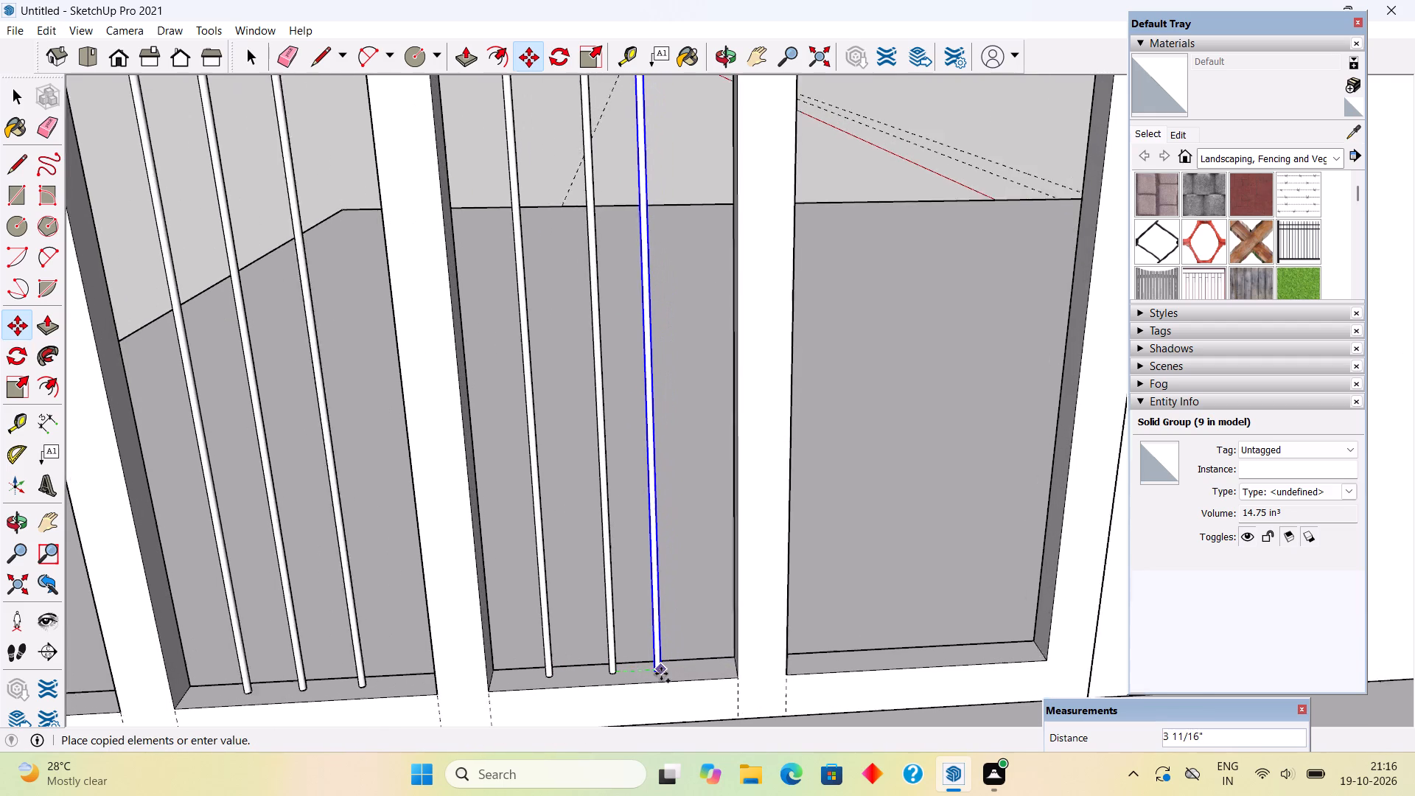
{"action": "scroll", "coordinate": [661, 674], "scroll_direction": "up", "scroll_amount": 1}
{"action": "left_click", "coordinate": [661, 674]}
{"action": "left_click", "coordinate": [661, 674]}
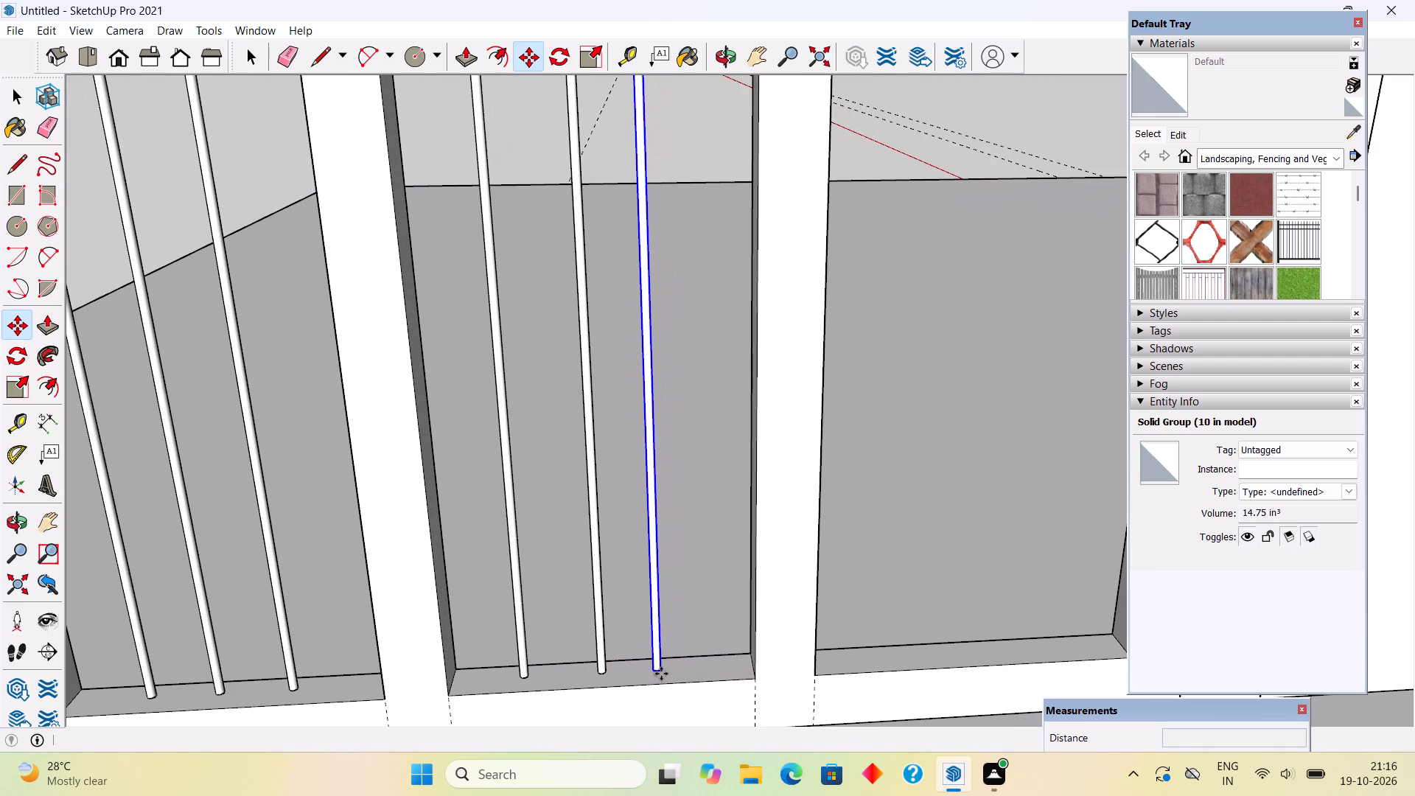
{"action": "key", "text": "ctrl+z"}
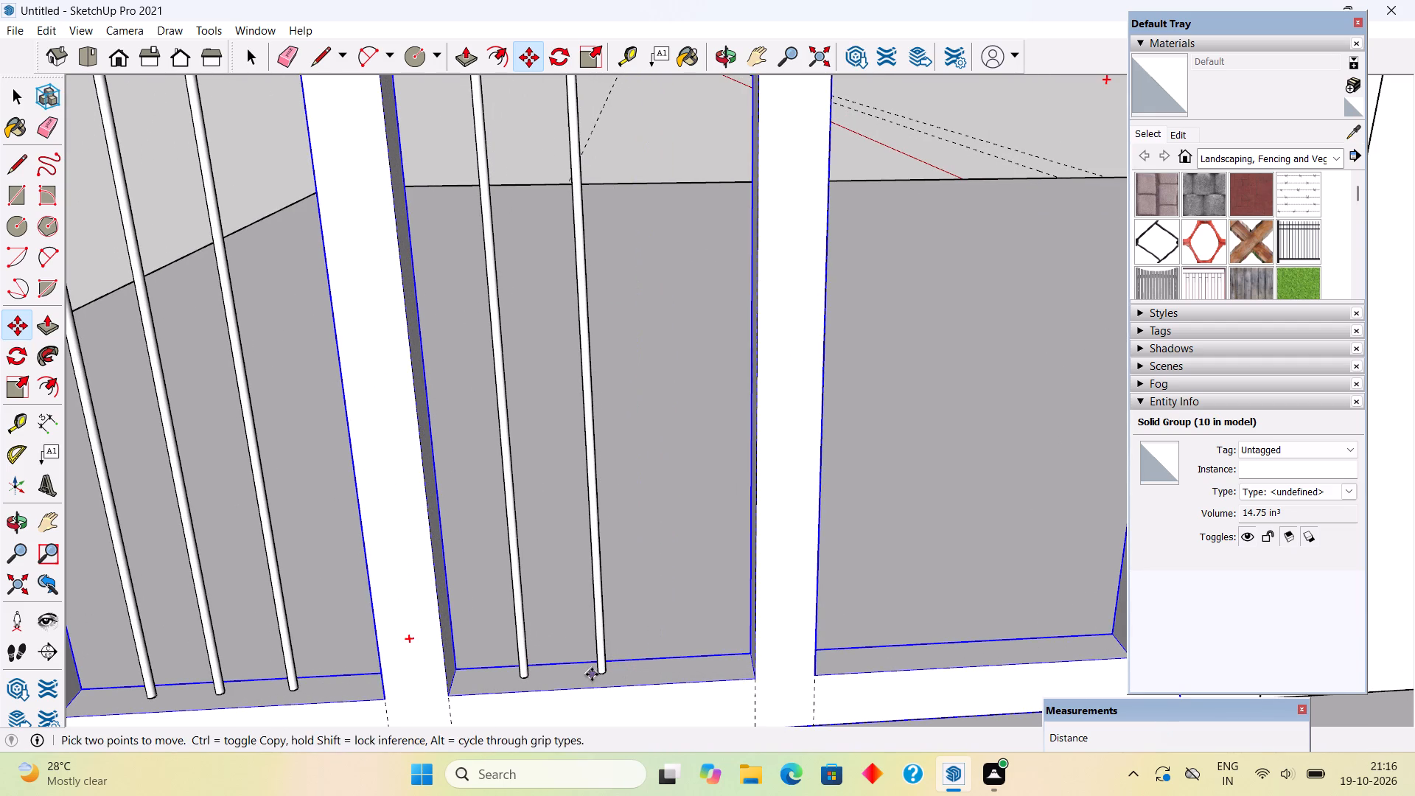
Copy the third pane's second bar about 5 7/16" along the ledge as its third bar.
{"action": "left_click", "coordinate": [601, 669]}
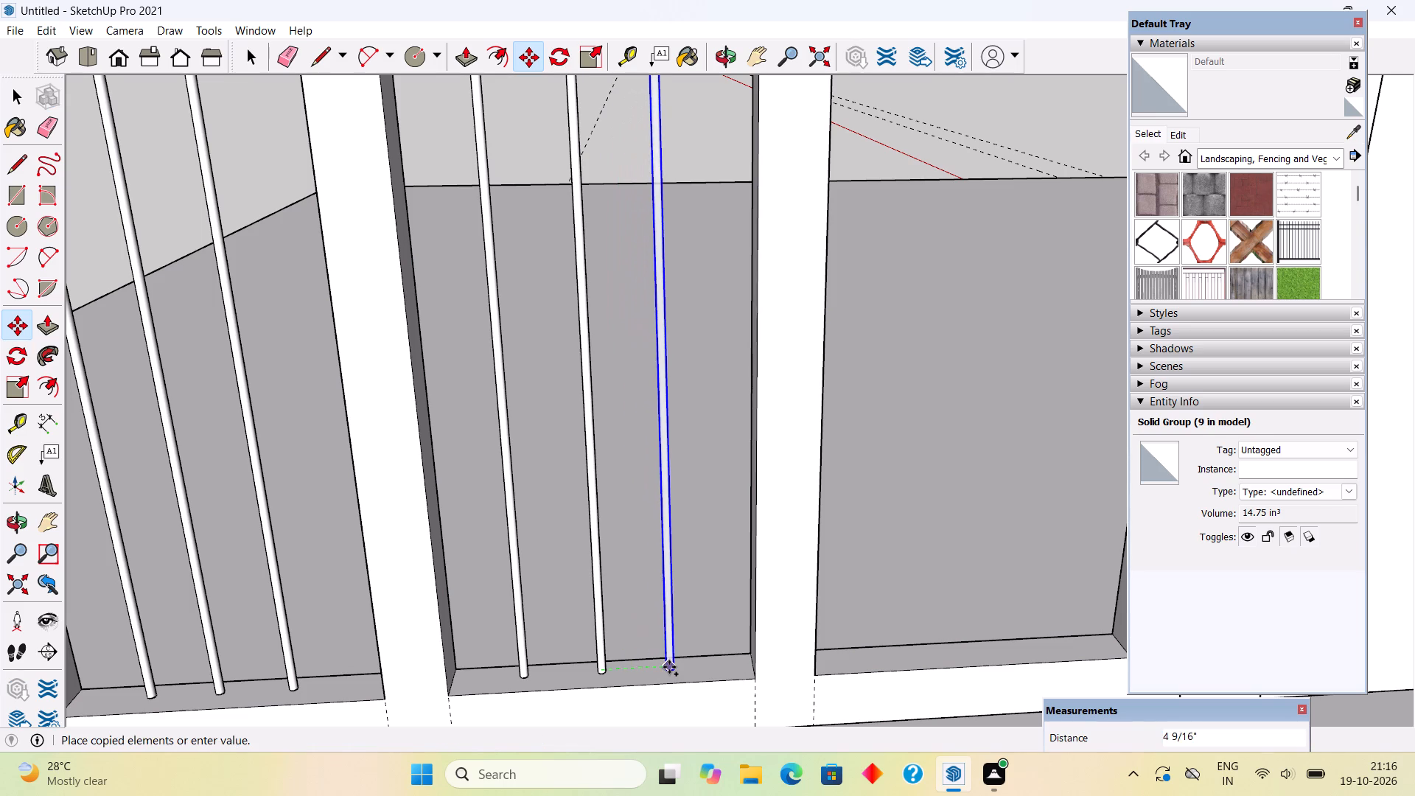
{"action": "left_click", "coordinate": [682, 670]}
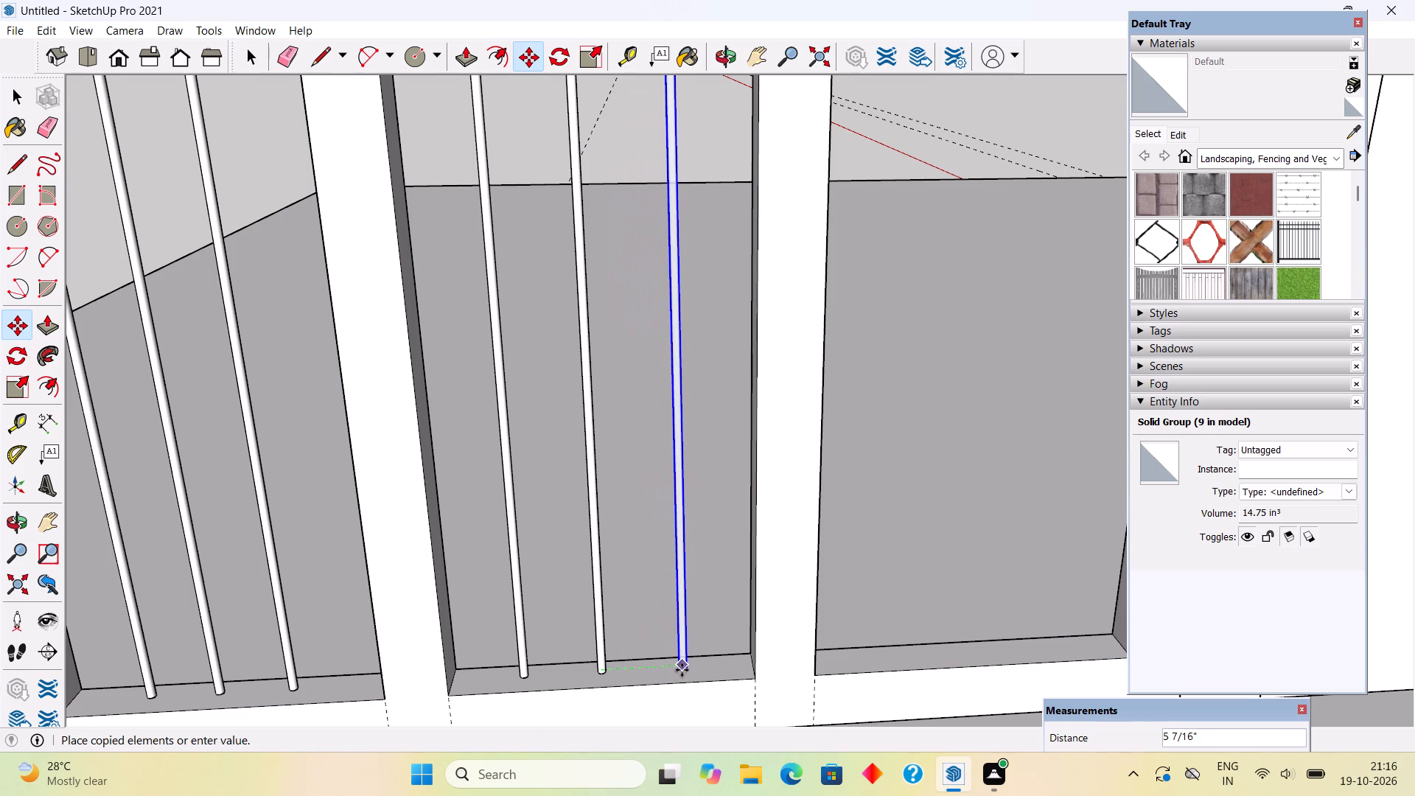
Copy the bar about 1' 9/16" into the fourth pane, adding three more copies spaced about 4 5/8", 5 1/8" and 5 1/16".
{"action": "left_click", "coordinate": [682, 670]}
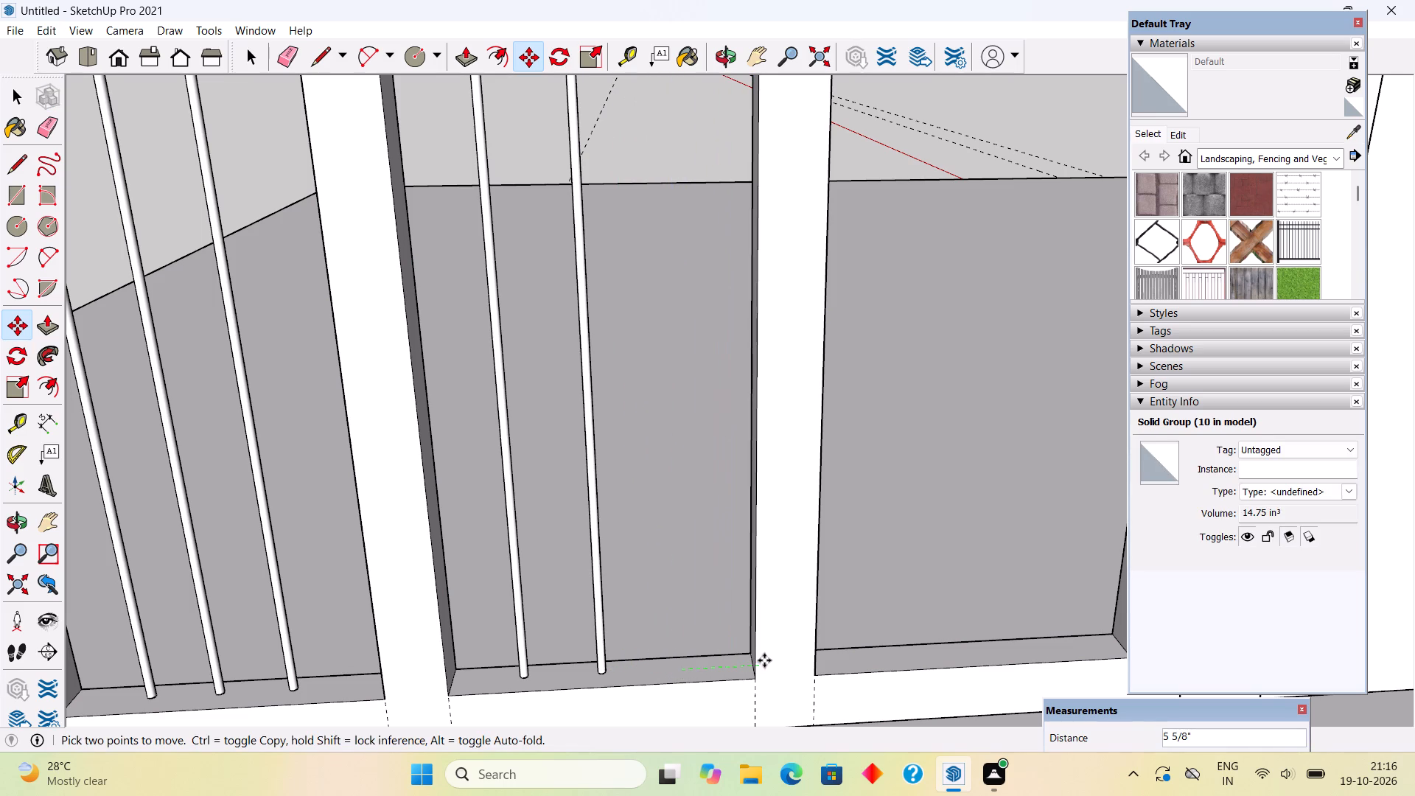
{"action": "left_click", "coordinate": [865, 659]}
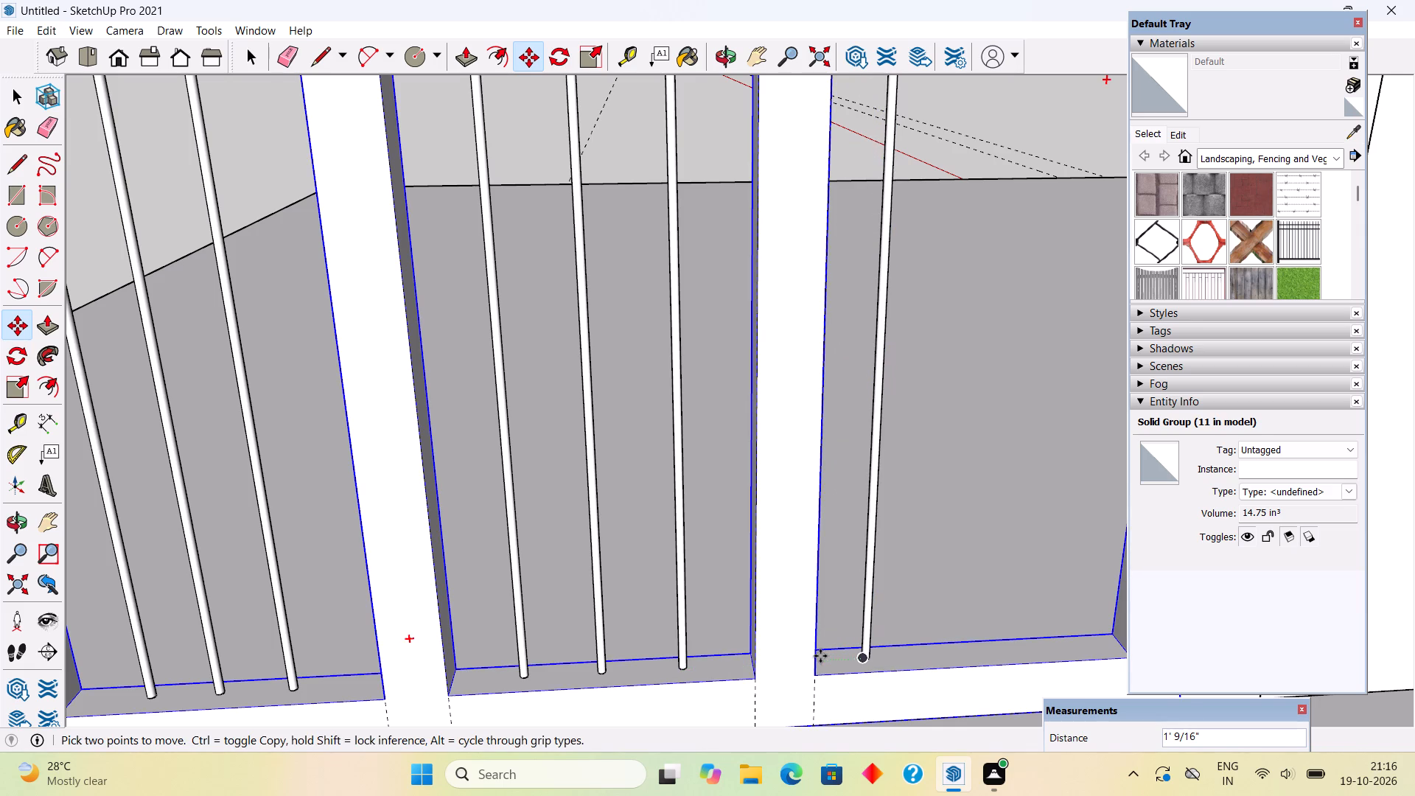
{"action": "scroll", "coordinate": [812, 643], "scroll_direction": "down", "scroll_amount": 5}
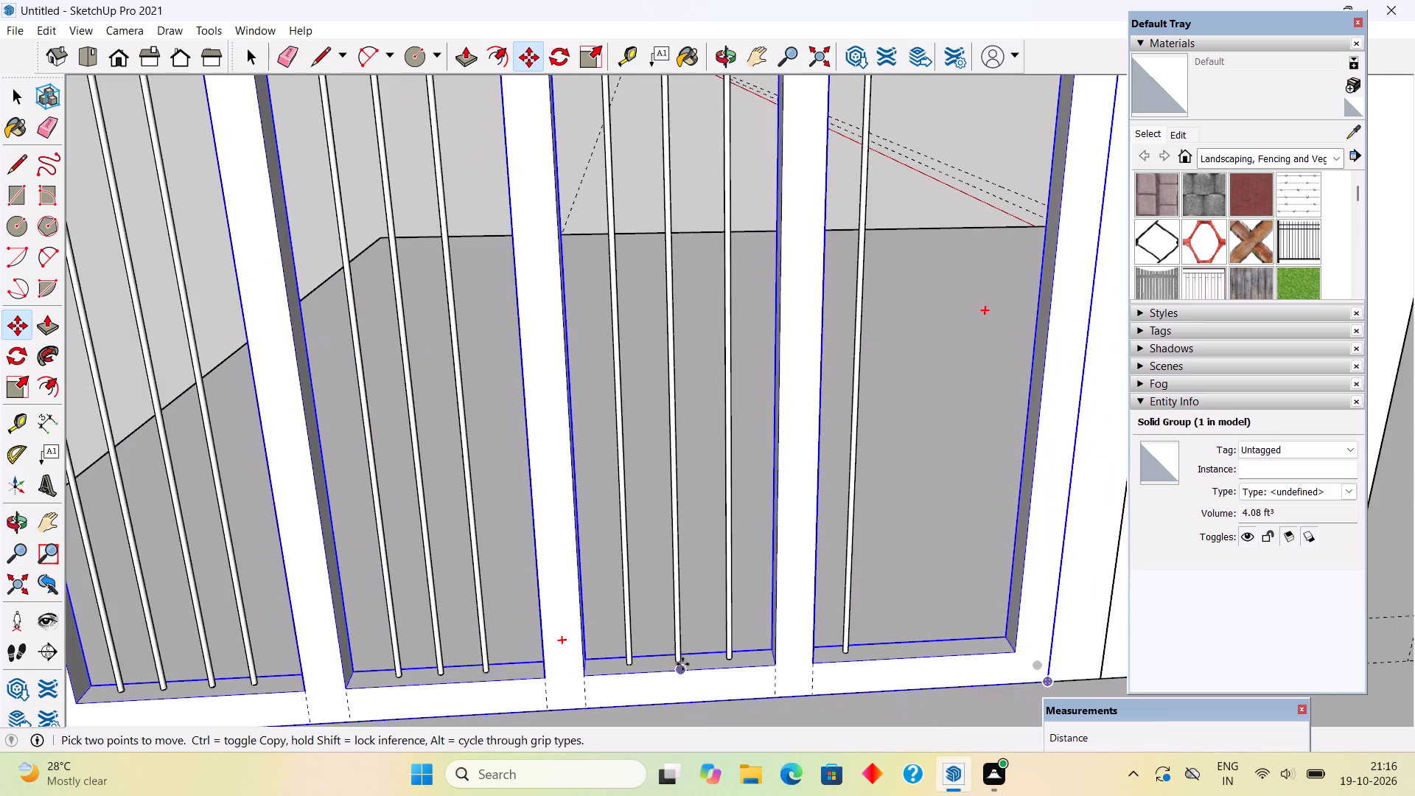
{"action": "scroll", "coordinate": [682, 663], "scroll_direction": "down", "scroll_amount": 6}
{"action": "scroll", "coordinate": [1023, 633], "scroll_direction": "up", "scroll_amount": 5}
{"action": "scroll", "coordinate": [916, 658], "scroll_direction": "up", "scroll_amount": 3}
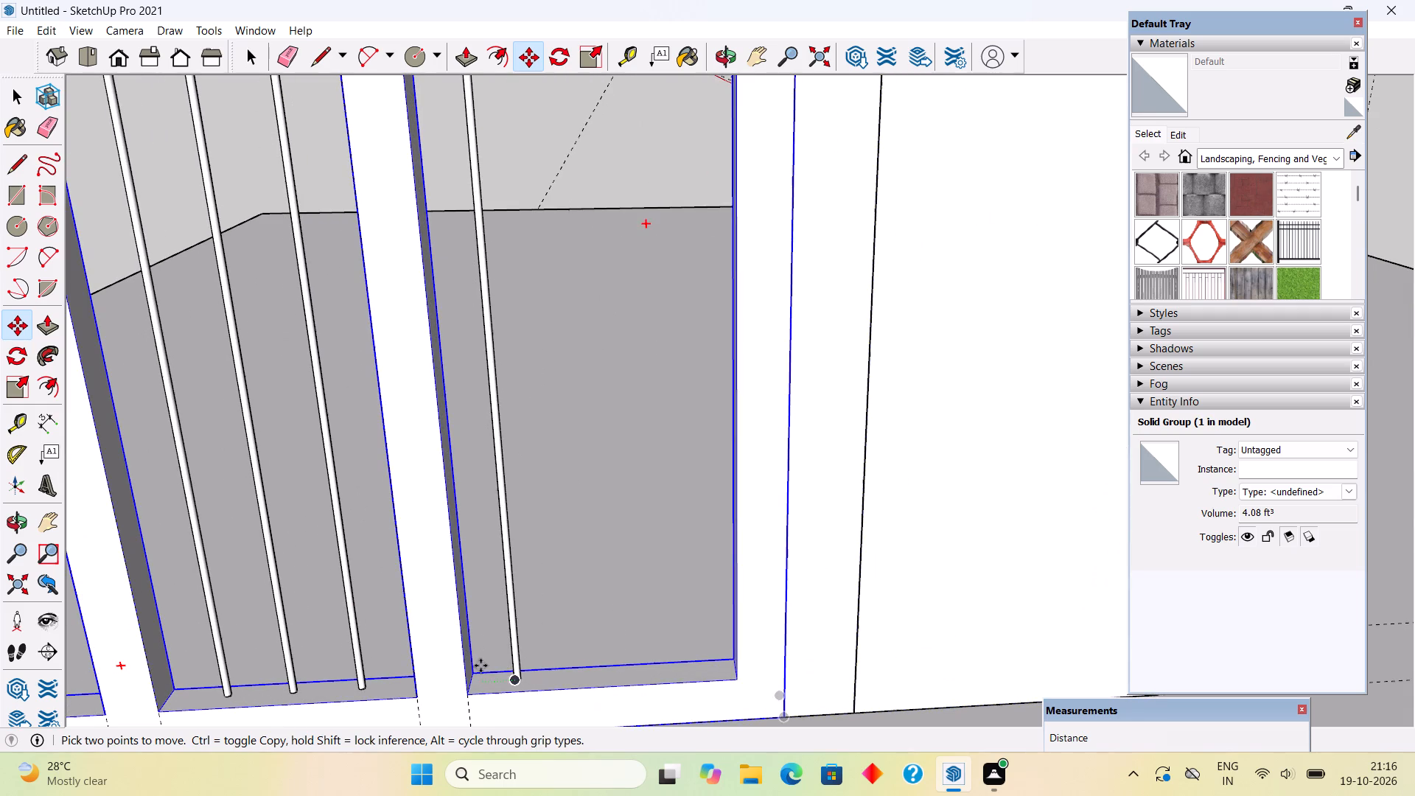
{"action": "left_click", "coordinate": [521, 685]}
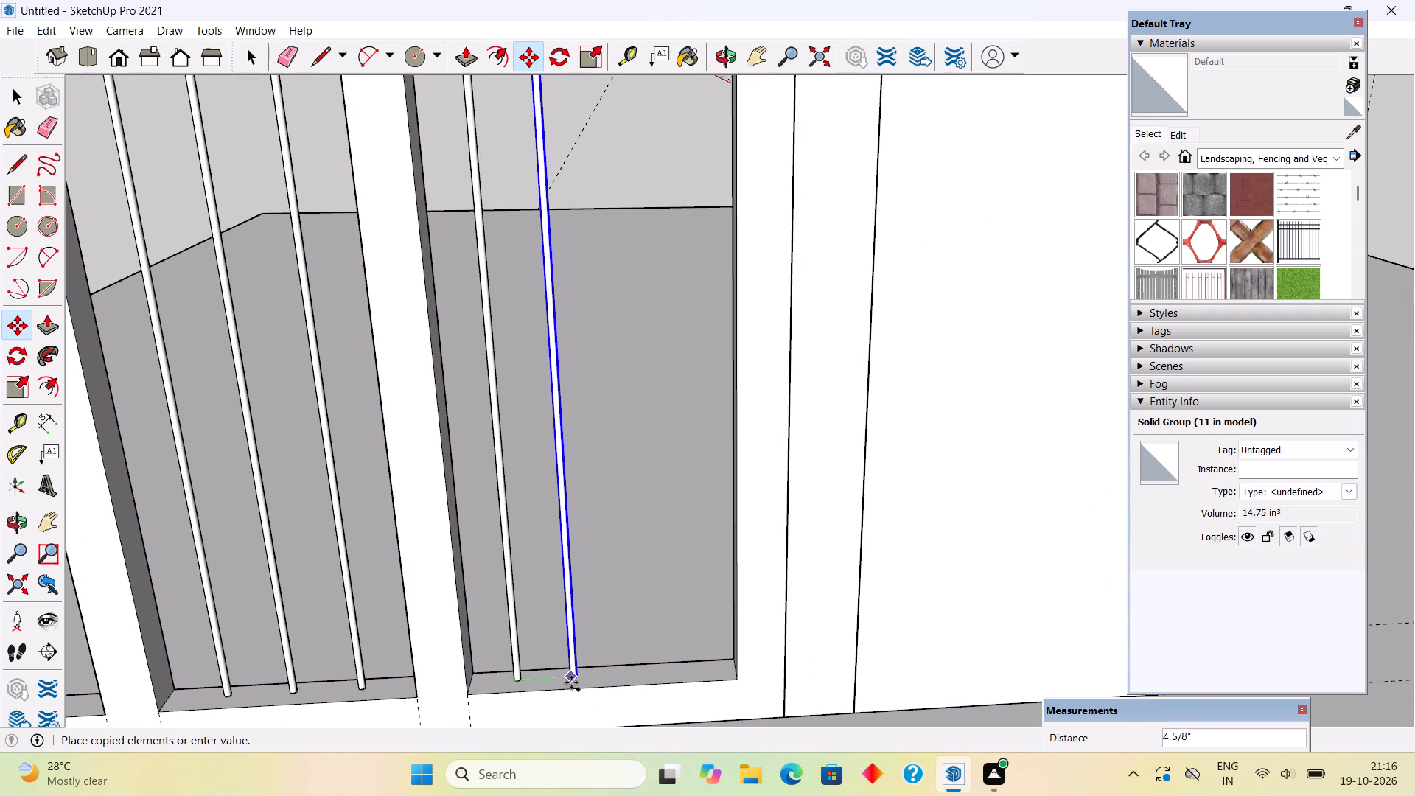
{"action": "left_click", "coordinate": [571, 682]}
{"action": "left_click", "coordinate": [571, 677]}
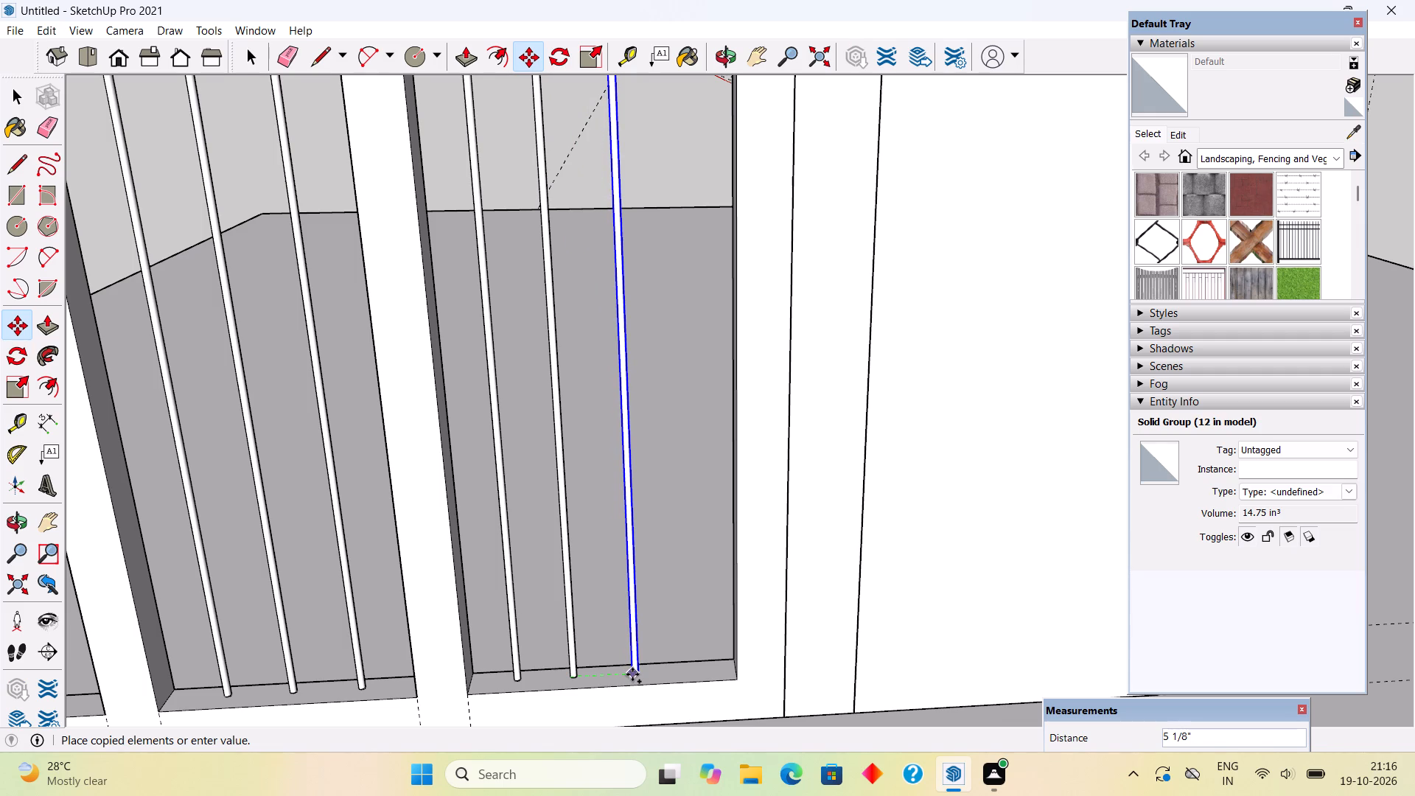
{"action": "left_click", "coordinate": [632, 674]}
{"action": "left_click", "coordinate": [635, 674]}
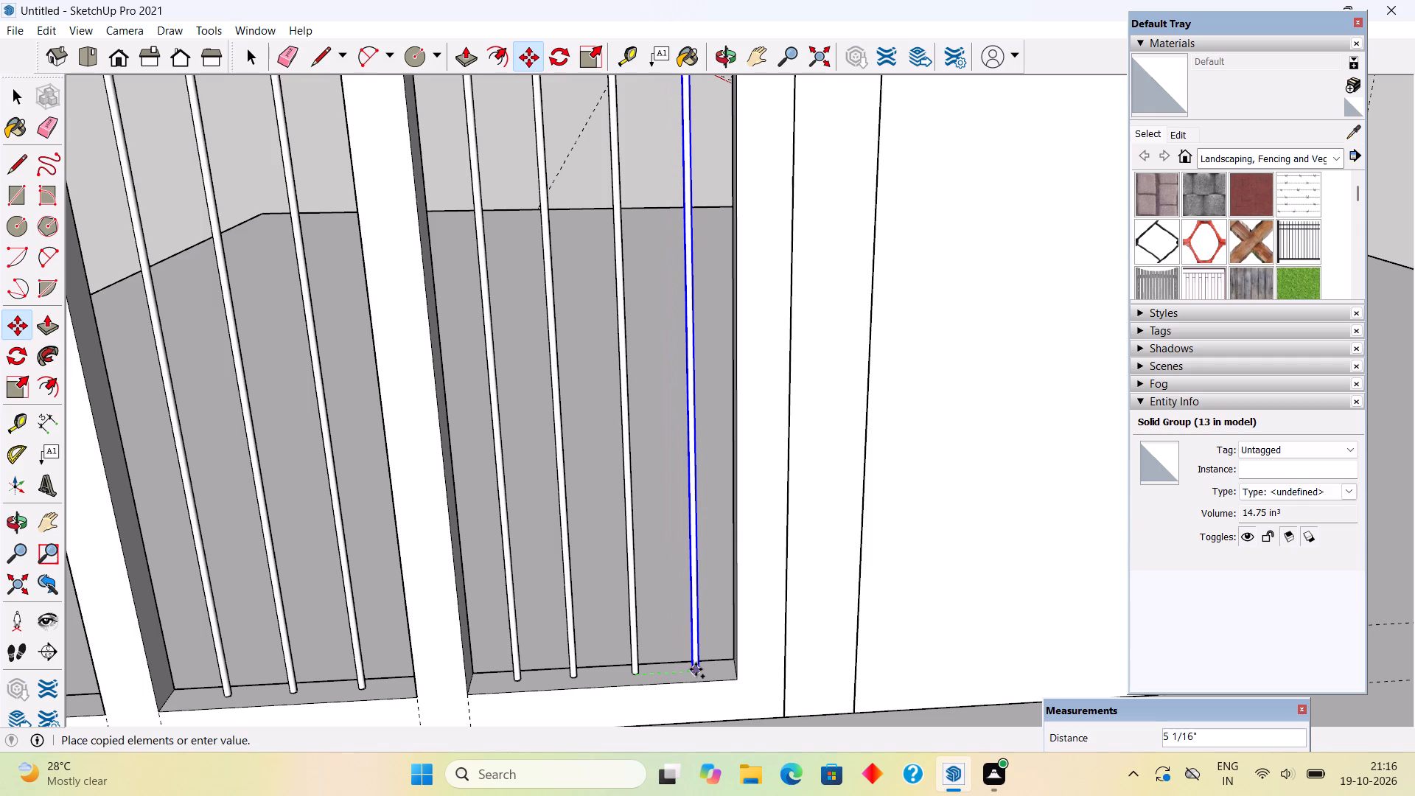
{"action": "left_click", "coordinate": [696, 669]}
{"action": "key", "text": "space"}
Draw corner-to-corner rectangles over the first pane opening, 6' 4" by 1' 10", and the second, 6' 4" by 1' 8".
{"action": "scroll", "coordinate": [692, 674], "scroll_direction": "down", "scroll_amount": 13}
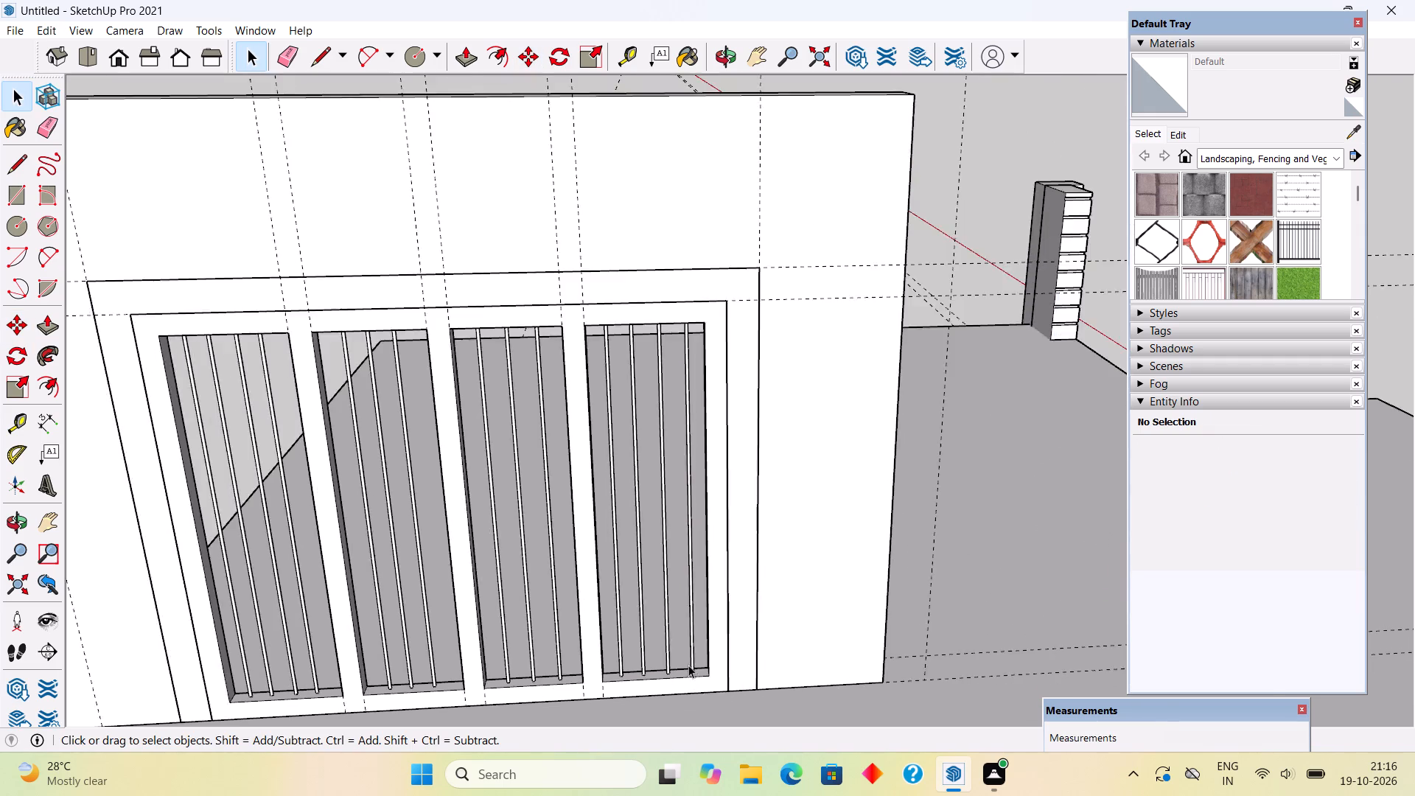
{"action": "scroll", "coordinate": [688, 665], "scroll_direction": "down", "scroll_amount": 9}
{"action": "middle_click_drag", "start_coordinate": [705, 520], "coordinate": [729, 360]}
{"action": "scroll", "coordinate": [563, 537], "scroll_direction": "up", "scroll_amount": 2}
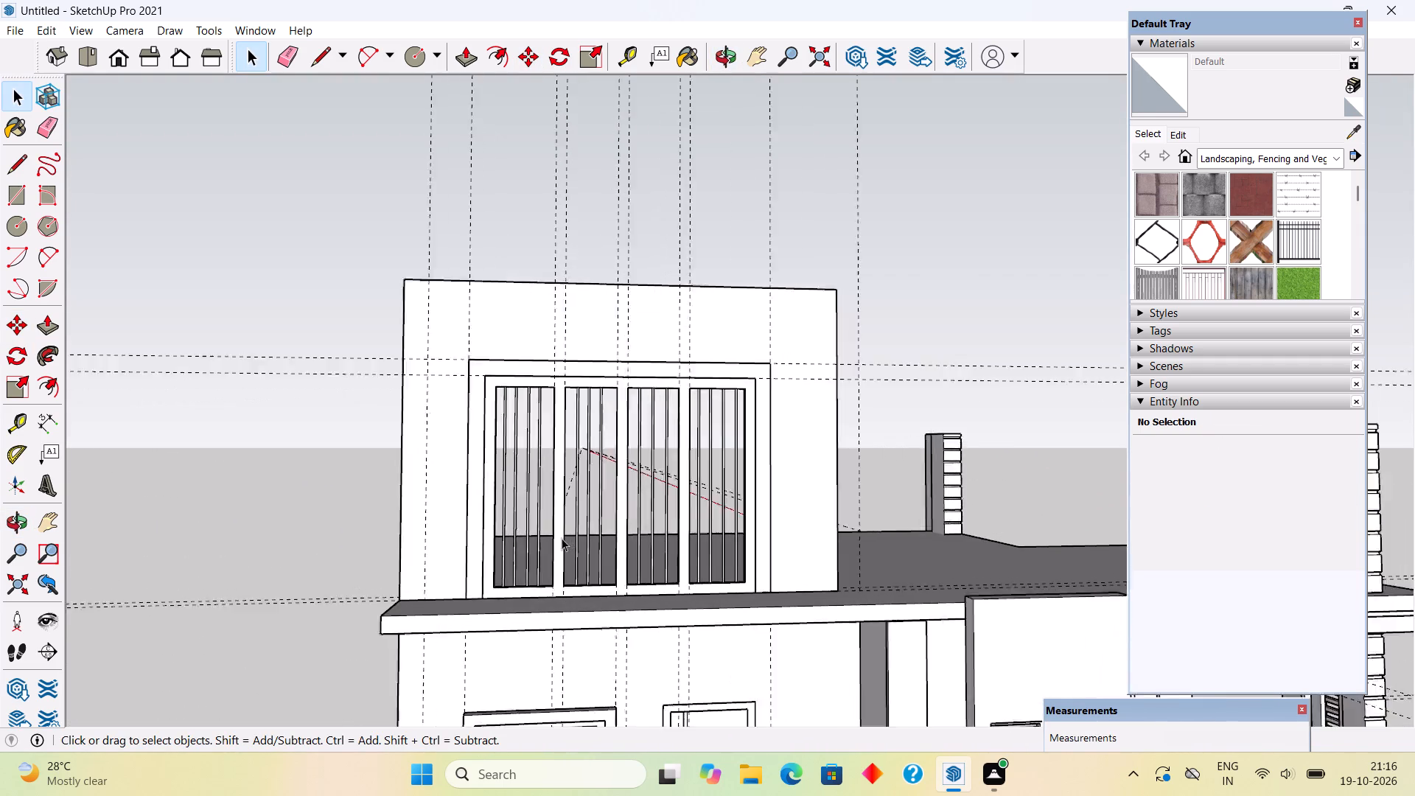
{"action": "scroll", "coordinate": [562, 538], "scroll_direction": "up", "scroll_amount": 3}
{"action": "scroll", "coordinate": [489, 481], "scroll_direction": "up", "scroll_amount": 4}
{"action": "middle_click_drag", "start_coordinate": [481, 500], "coordinate": [486, 620]}
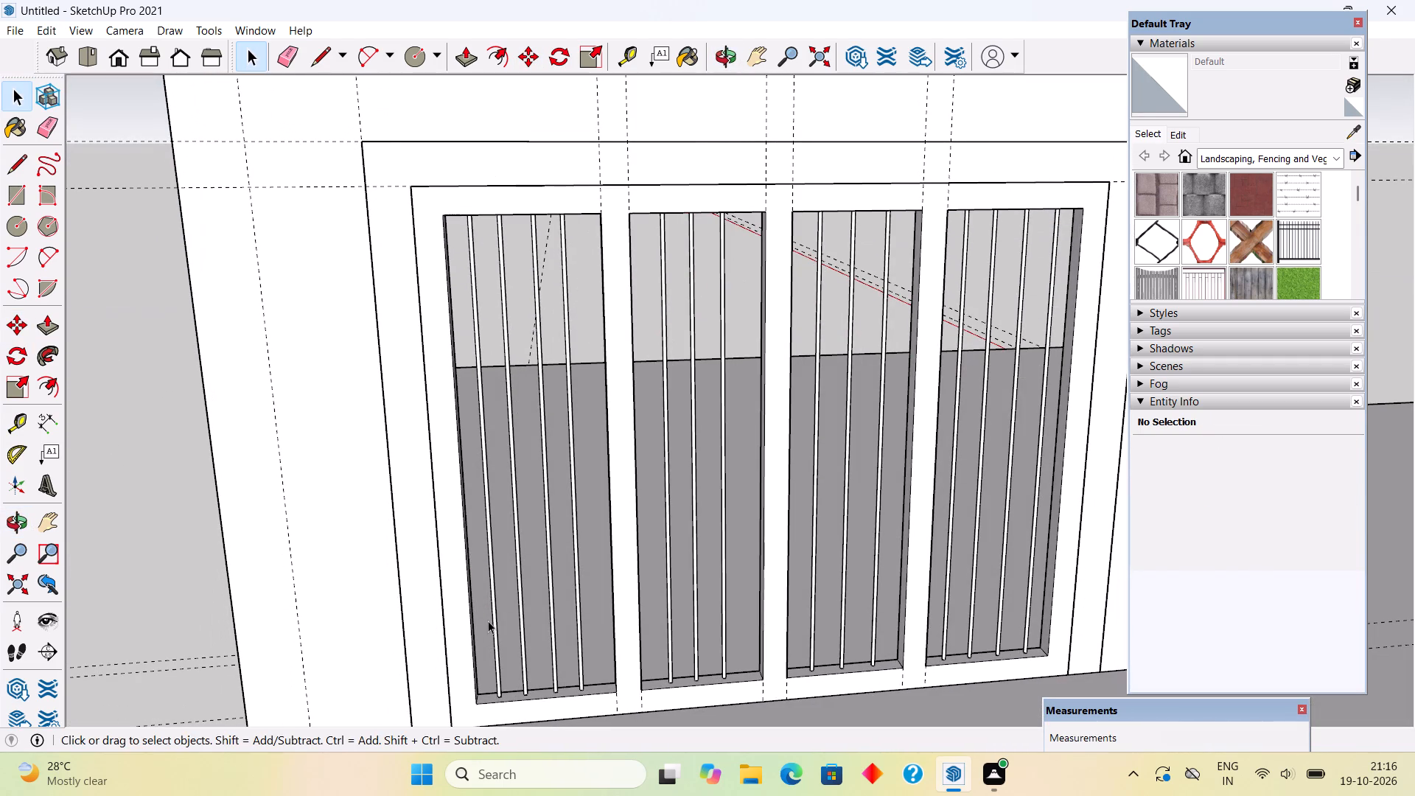
{"action": "key", "text": "r"}
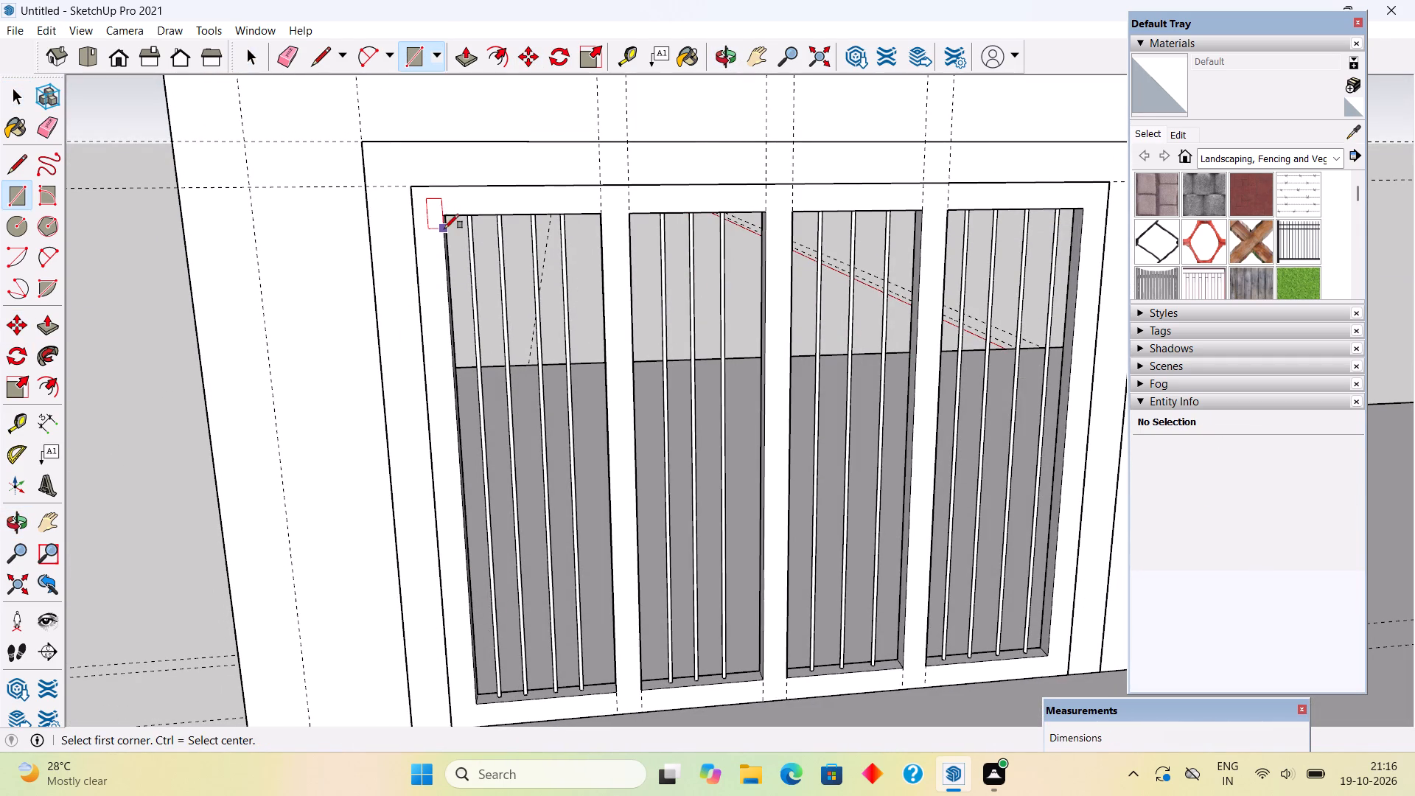
{"action": "left_click", "coordinate": [445, 223]}
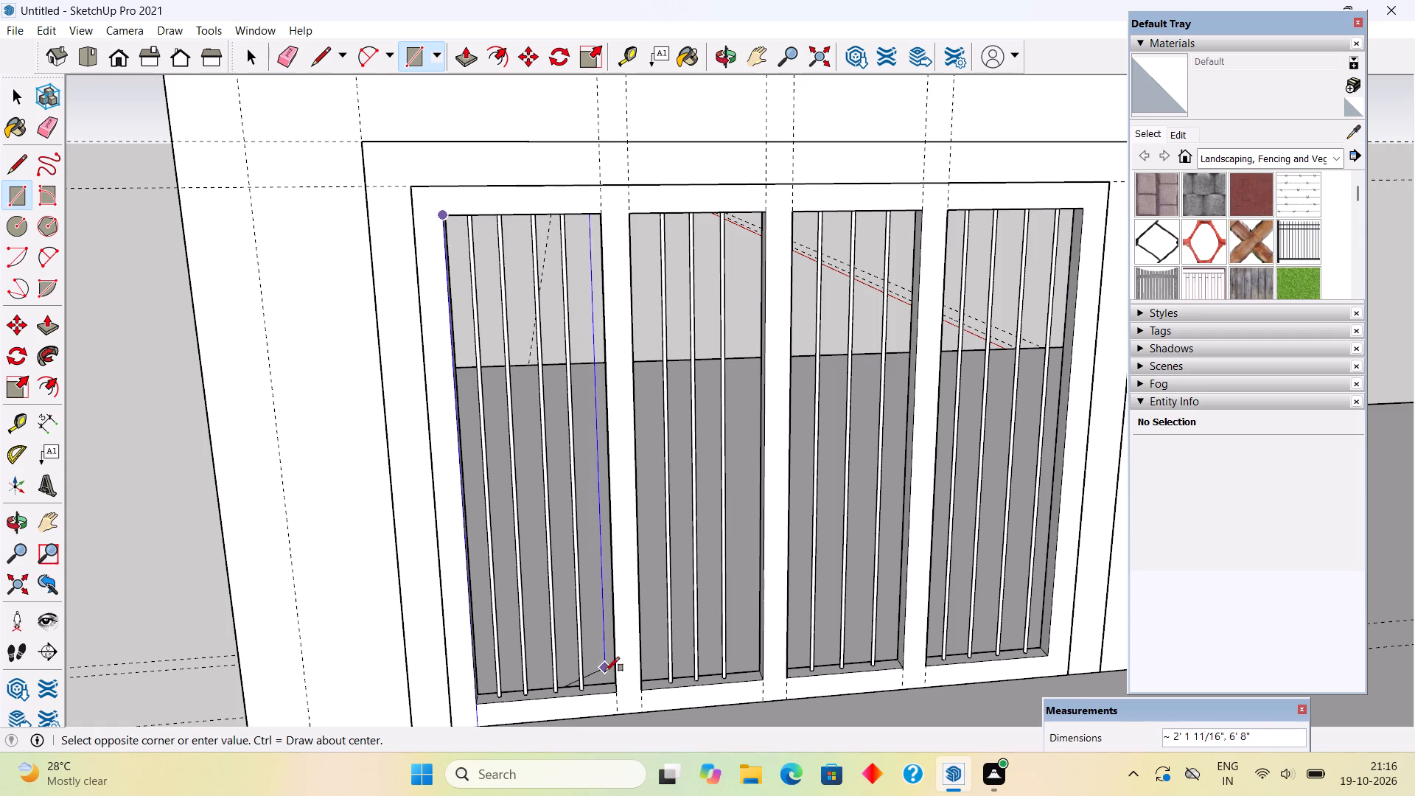
{"action": "left_click", "coordinate": [613, 683]}
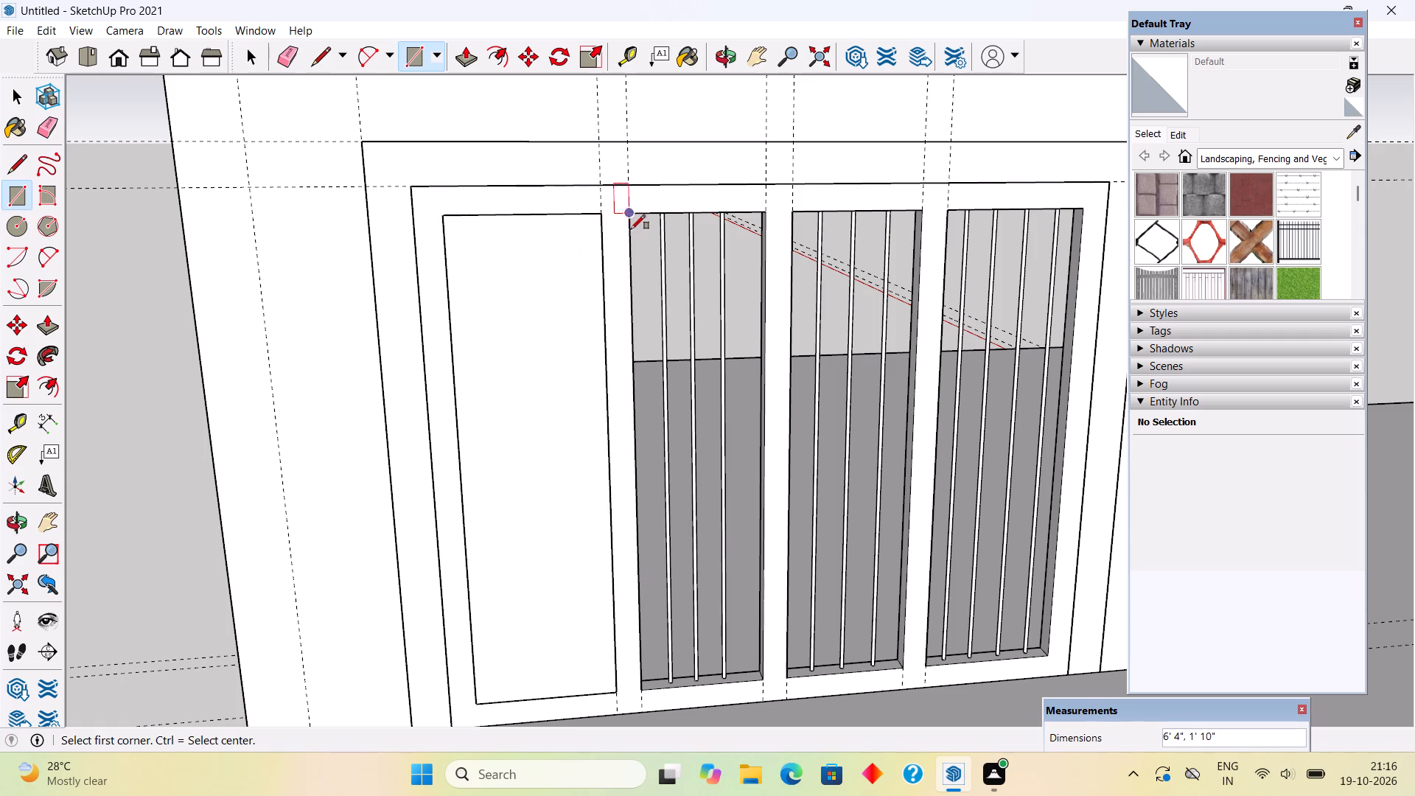
{"action": "left_click", "coordinate": [631, 220]}
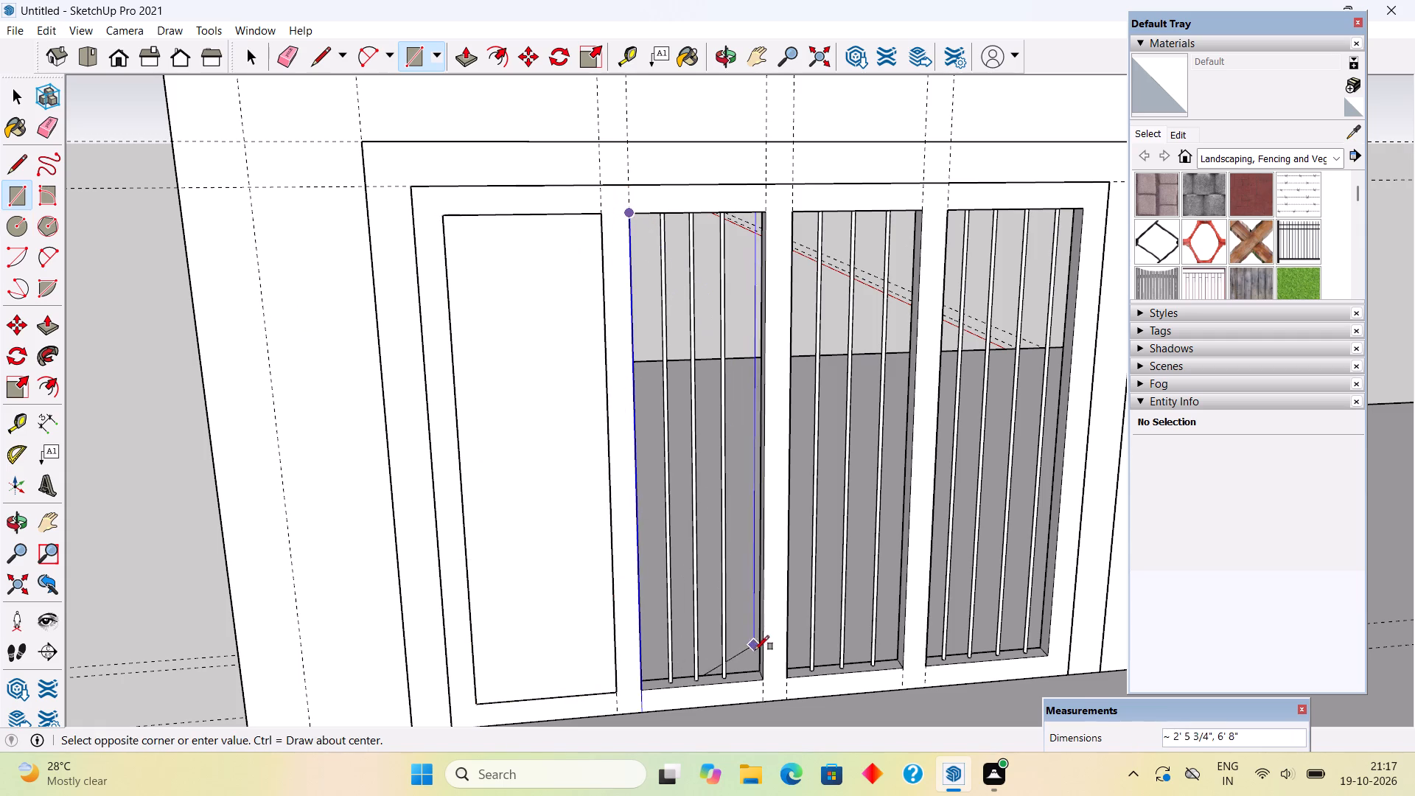
{"action": "left_click", "coordinate": [763, 674]}
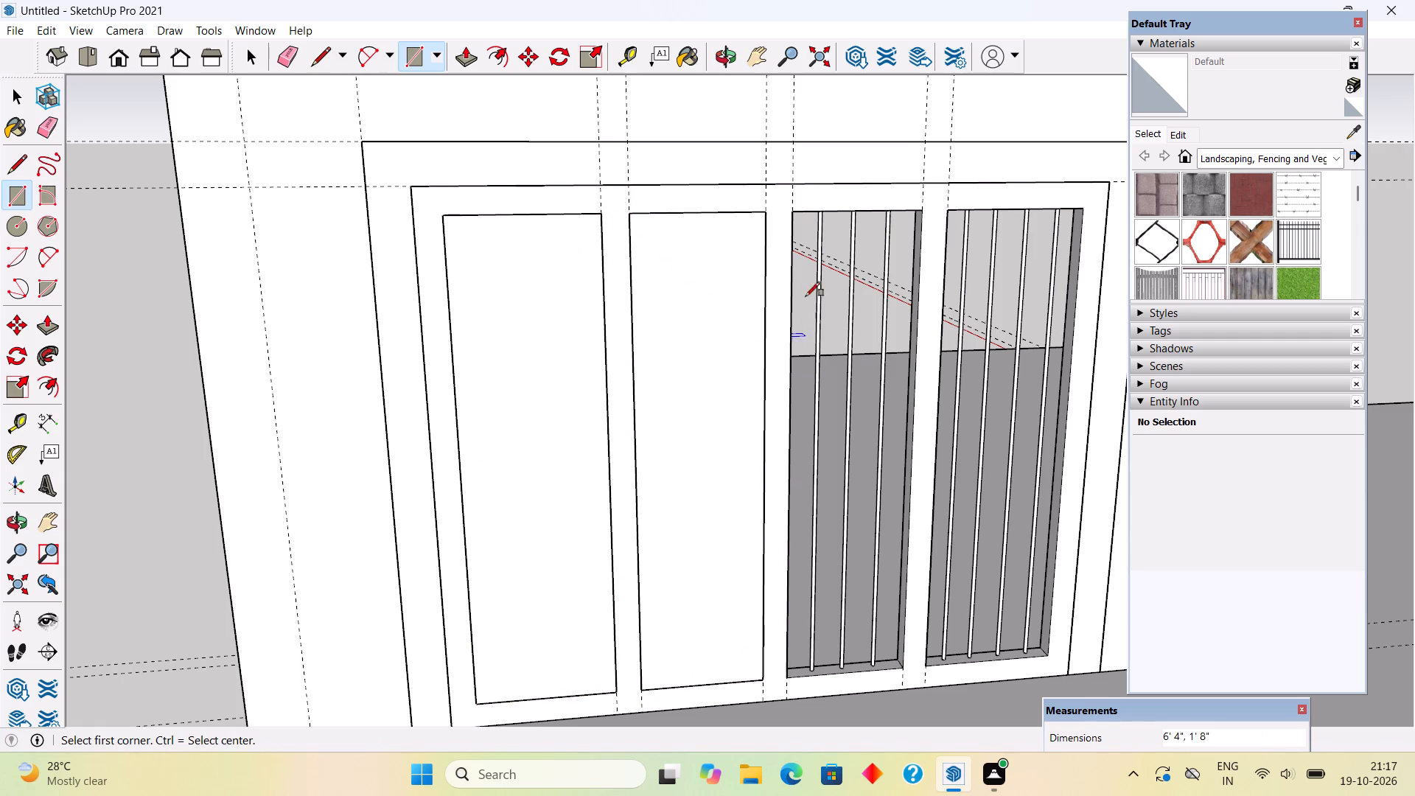
Draw corner-to-corner rectangles over the third pane opening, 6' 4" by 1' 8", and the fourth, 6' 4" by 1' 10".
{"action": "left_click", "coordinate": [793, 216]}
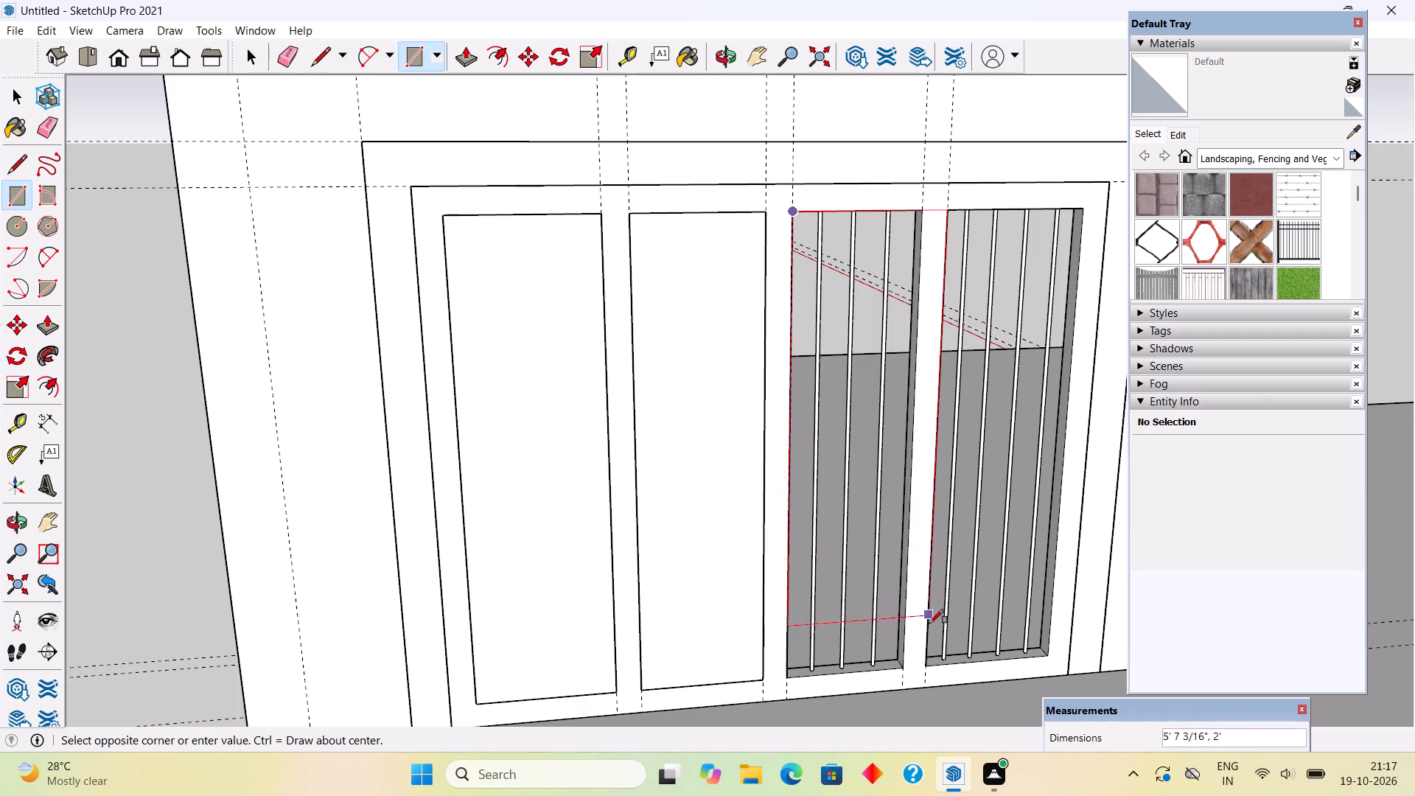
{"action": "left_click", "coordinate": [906, 667]}
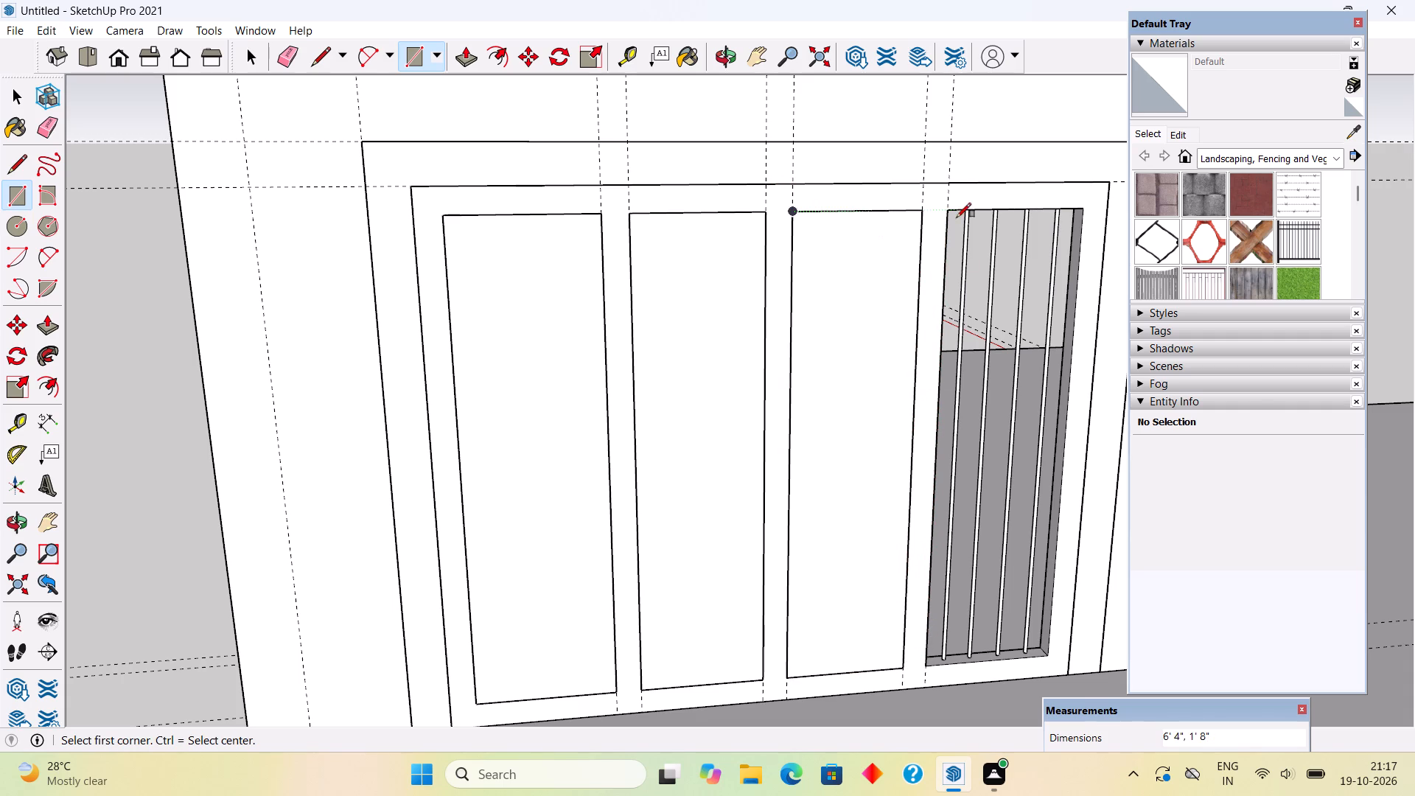
{"action": "left_click", "coordinate": [946, 216]}
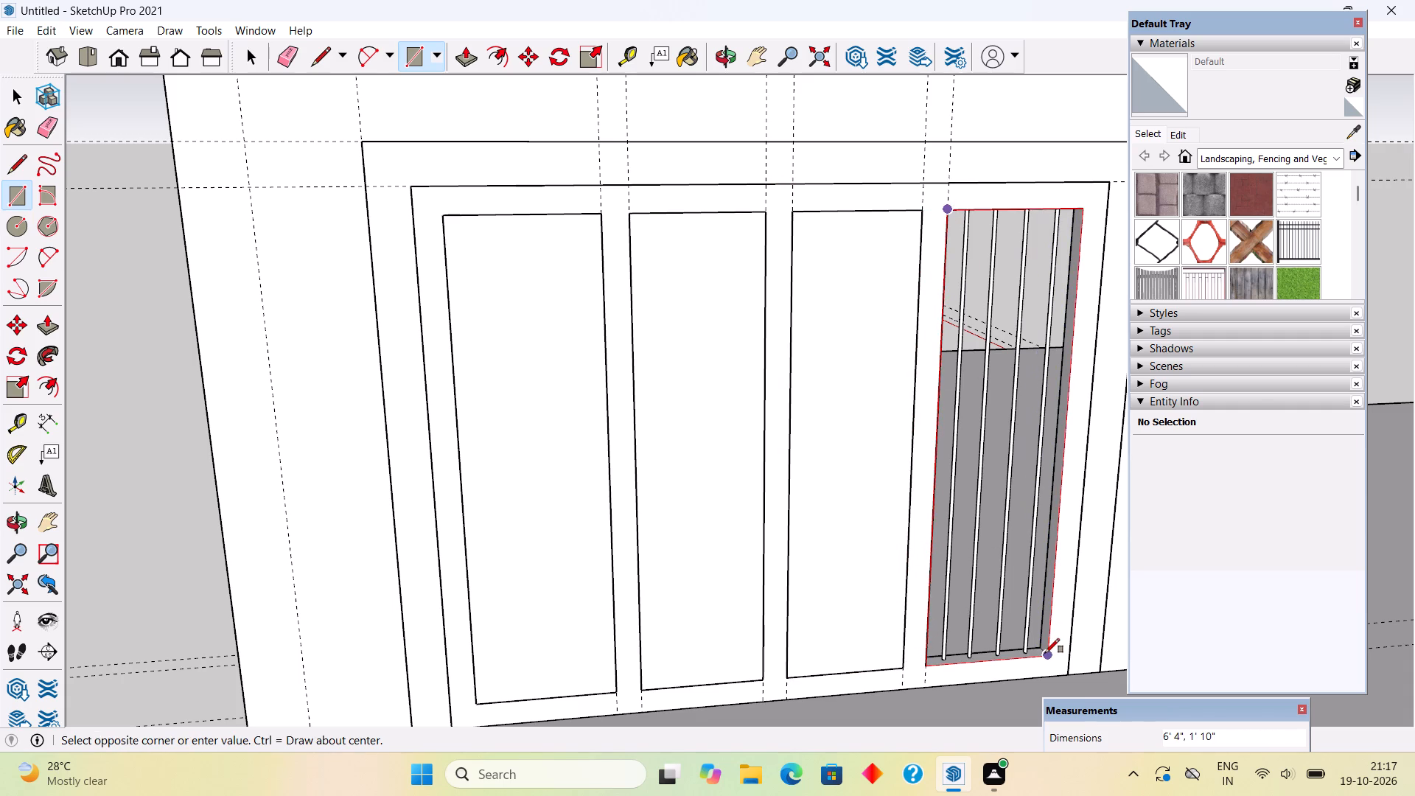
{"action": "left_click", "coordinate": [1047, 656]}
Make each of the four pane faces of the upper window its own group, from the fourth pane to the first.
{"action": "key", "text": "space"}
{"action": "left_click", "coordinate": [1048, 646]}
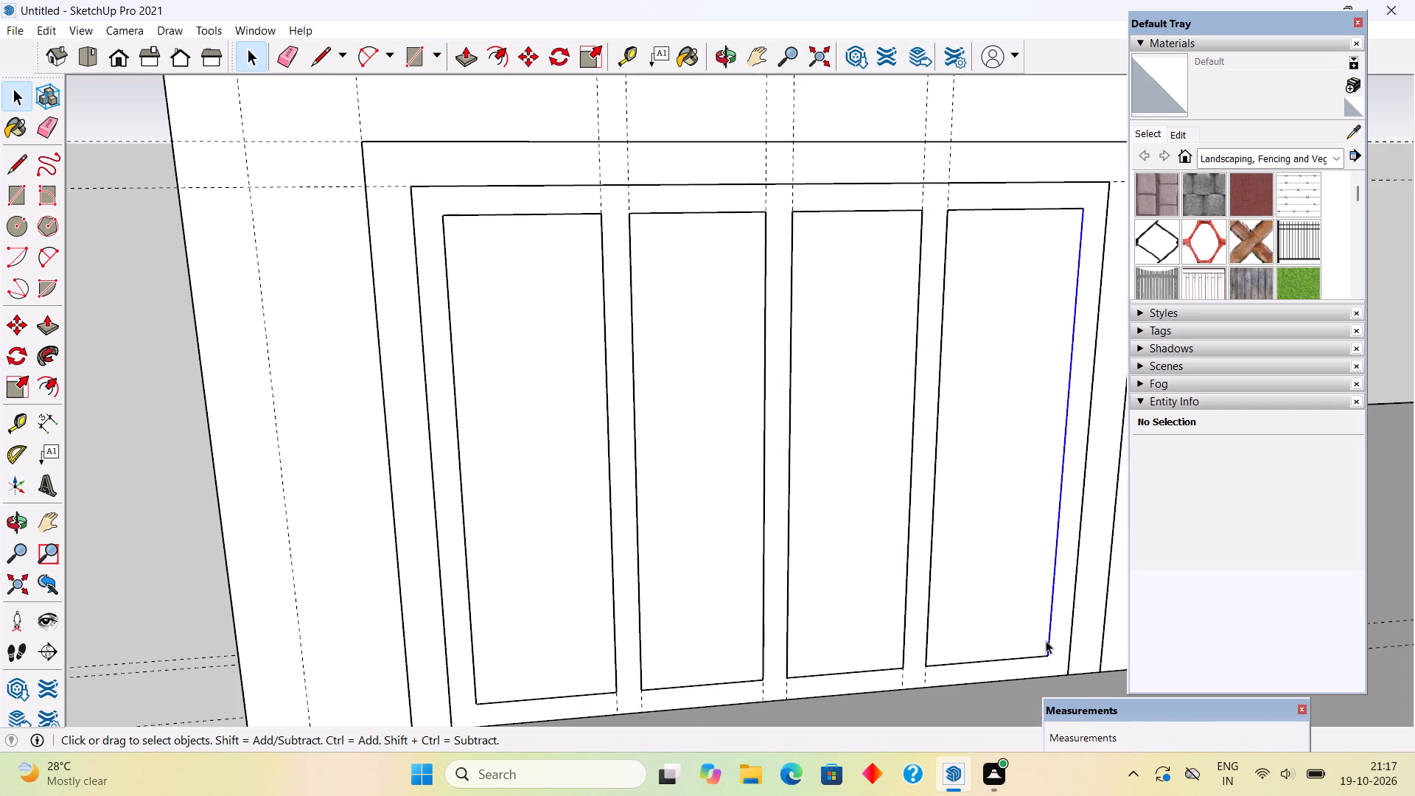
{"action": "triple_click", "coordinate": [1021, 619]}
{"action": "right_click", "coordinate": [1021, 619]}
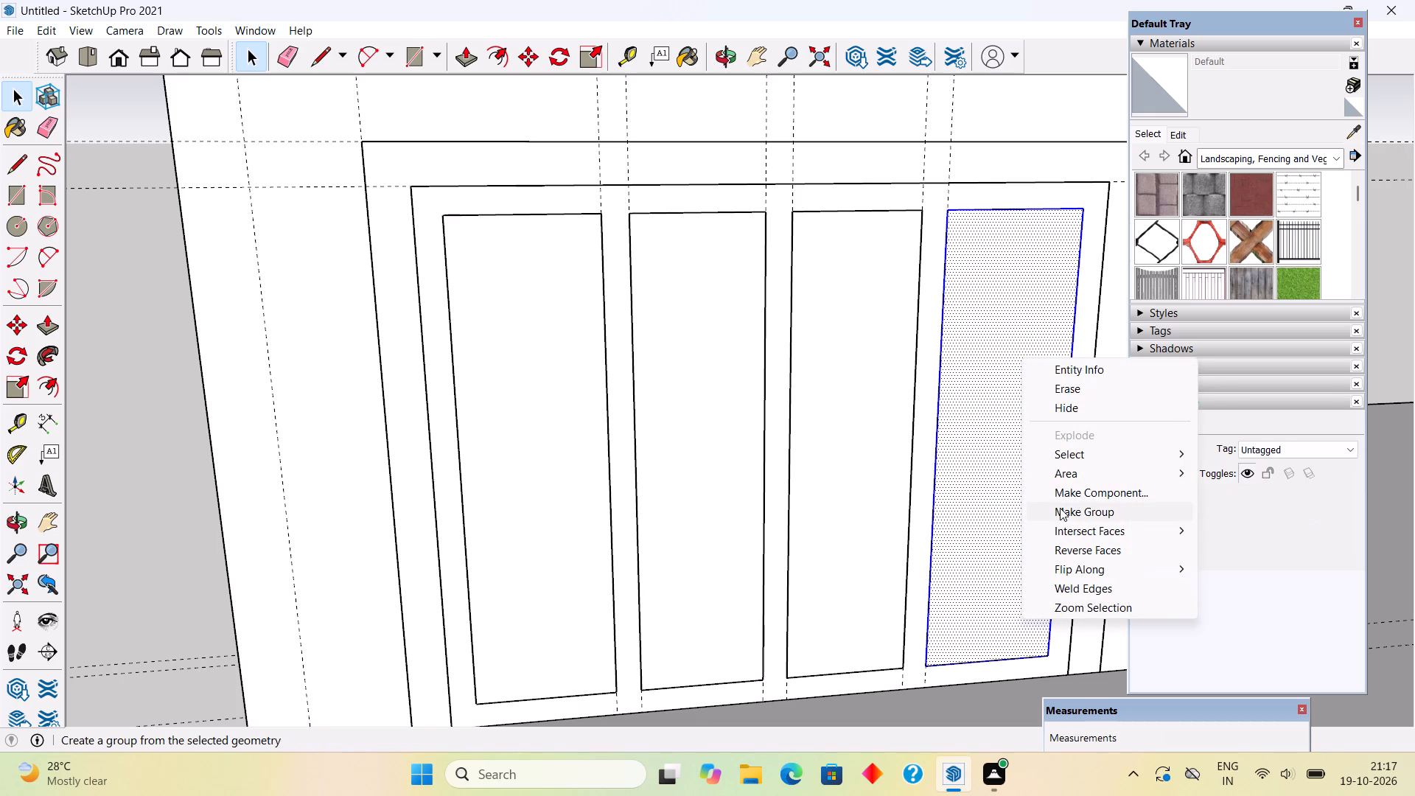
{"action": "left_click", "coordinate": [1060, 508]}
{"action": "triple_click", "coordinate": [869, 516]}
{"action": "right_click", "coordinate": [869, 516]}
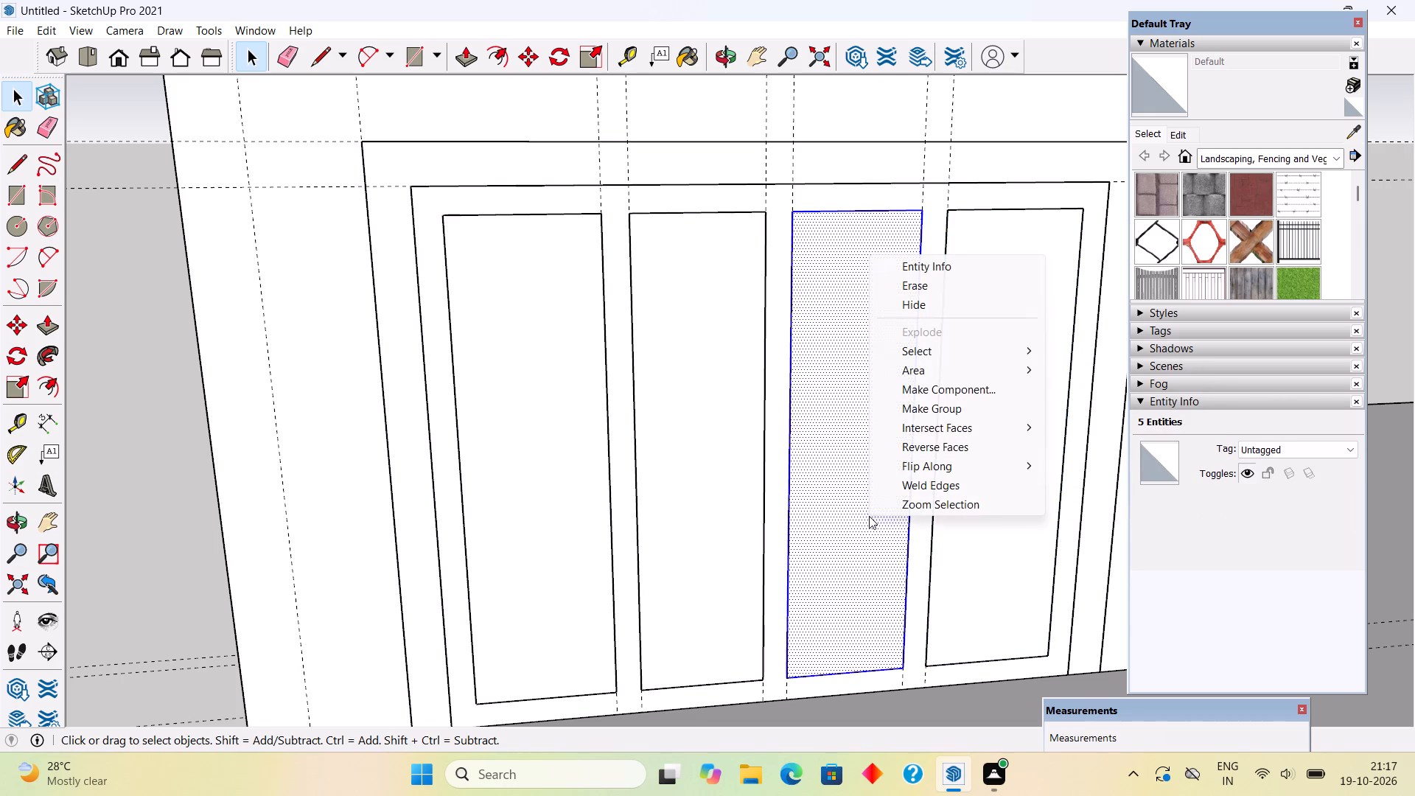
{"action": "left_click", "coordinate": [919, 409]}
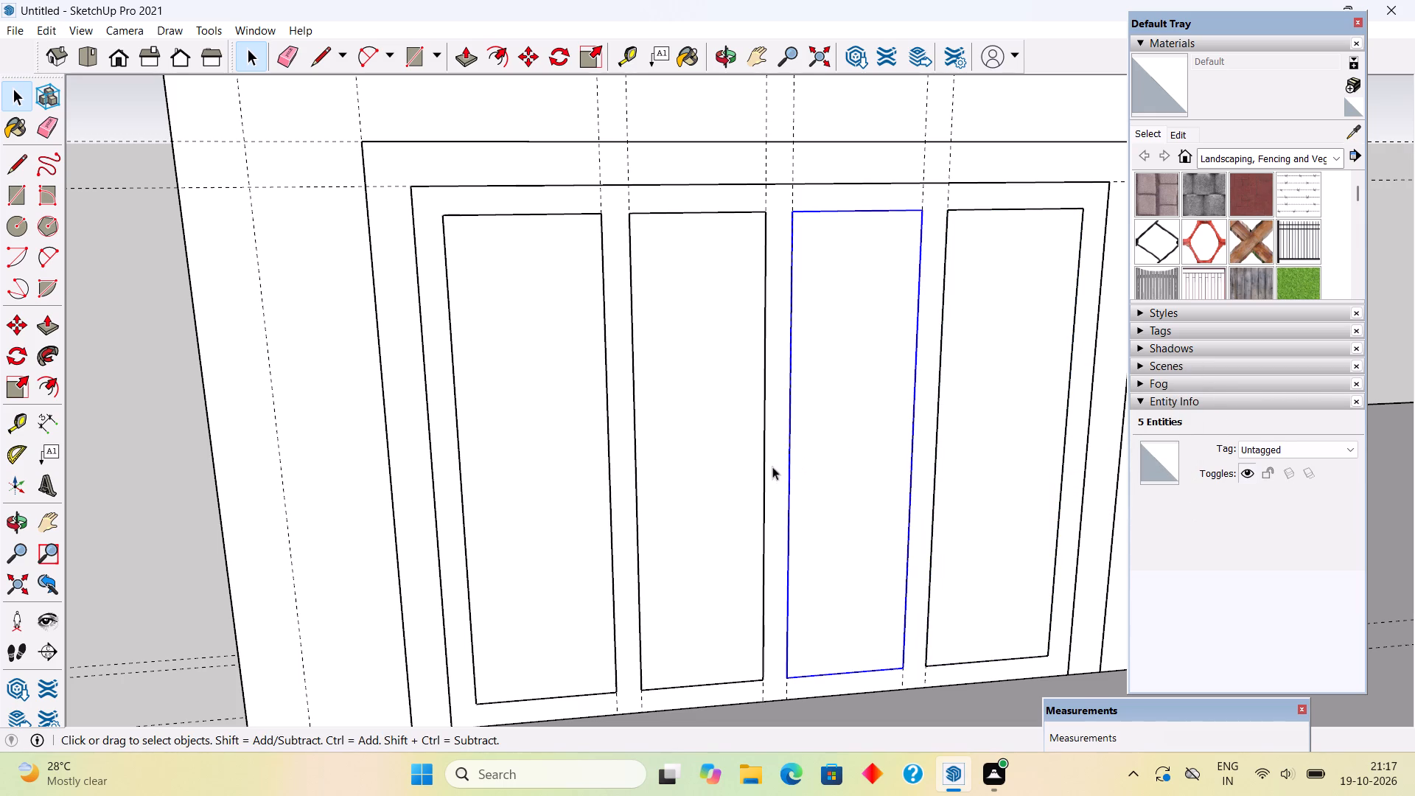
{"action": "triple_click", "coordinate": [722, 484]}
{"action": "right_click", "coordinate": [722, 484]}
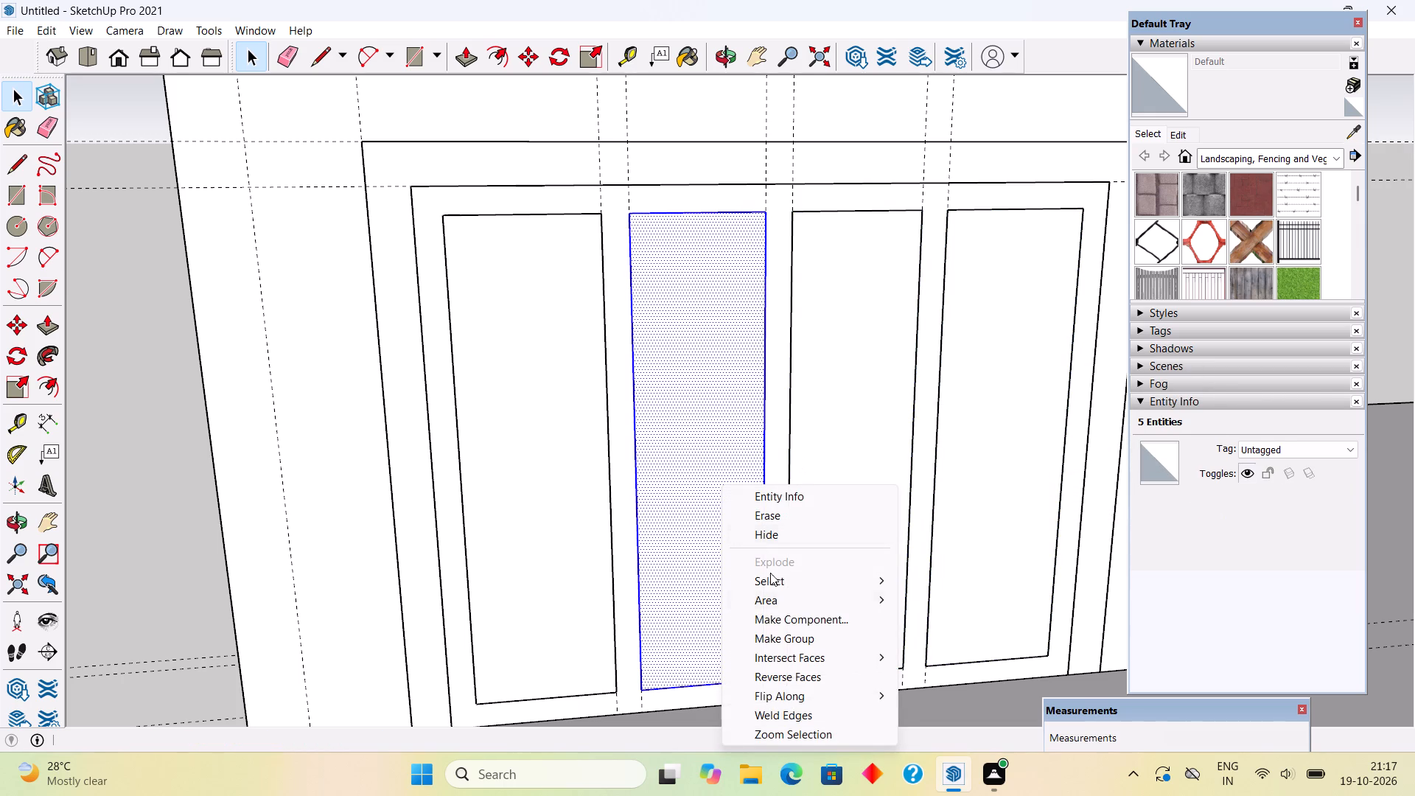
{"action": "left_click", "coordinate": [798, 634]}
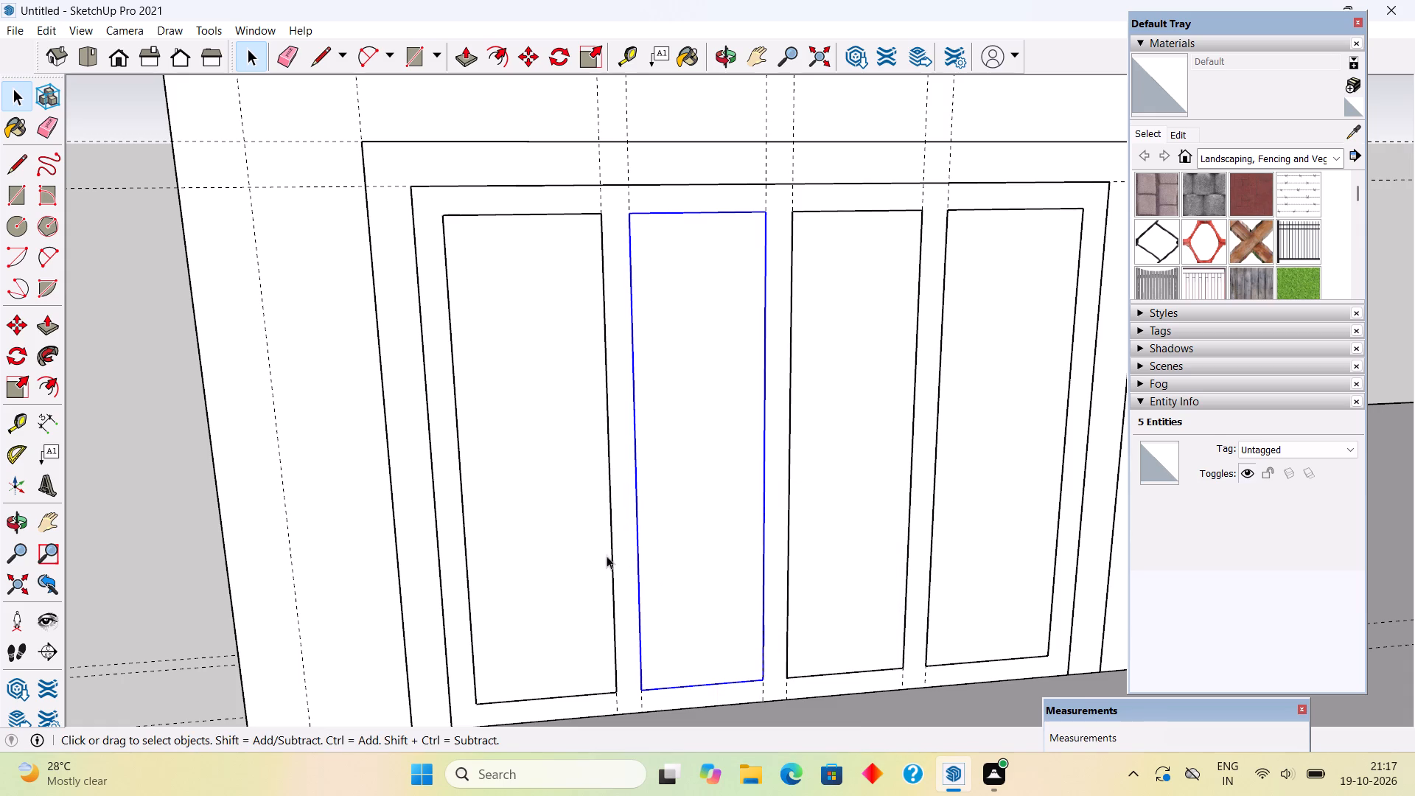
{"action": "triple_click", "coordinate": [579, 550]}
{"action": "right_click", "coordinate": [579, 548]}
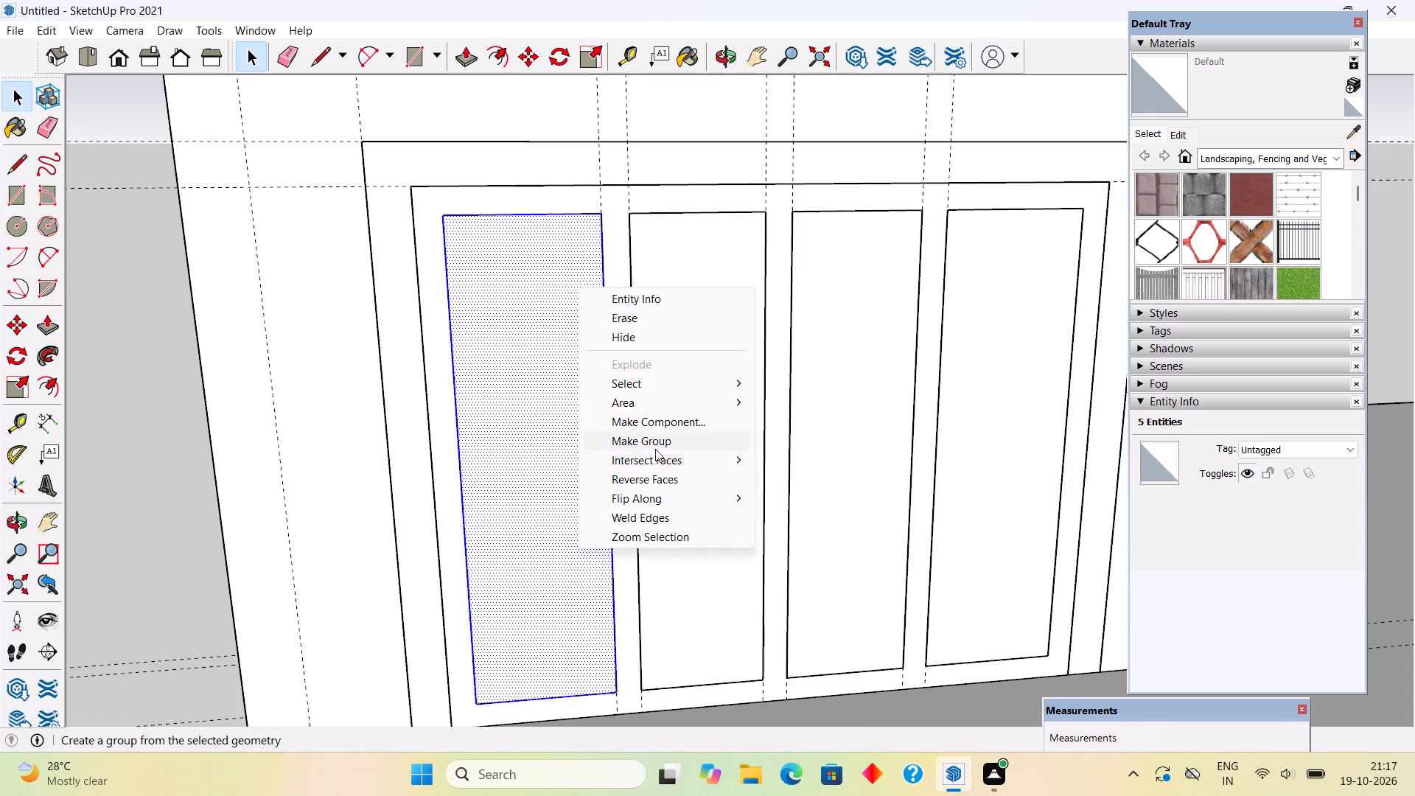
{"action": "left_click", "coordinate": [663, 439]}
Move the fourth pane group 1" back into its opening from its lower outer corner.
{"action": "scroll", "coordinate": [813, 402], "scroll_direction": "down", "scroll_amount": 4}
{"action": "scroll", "coordinate": [955, 562], "scroll_direction": "up", "scroll_amount": 2}
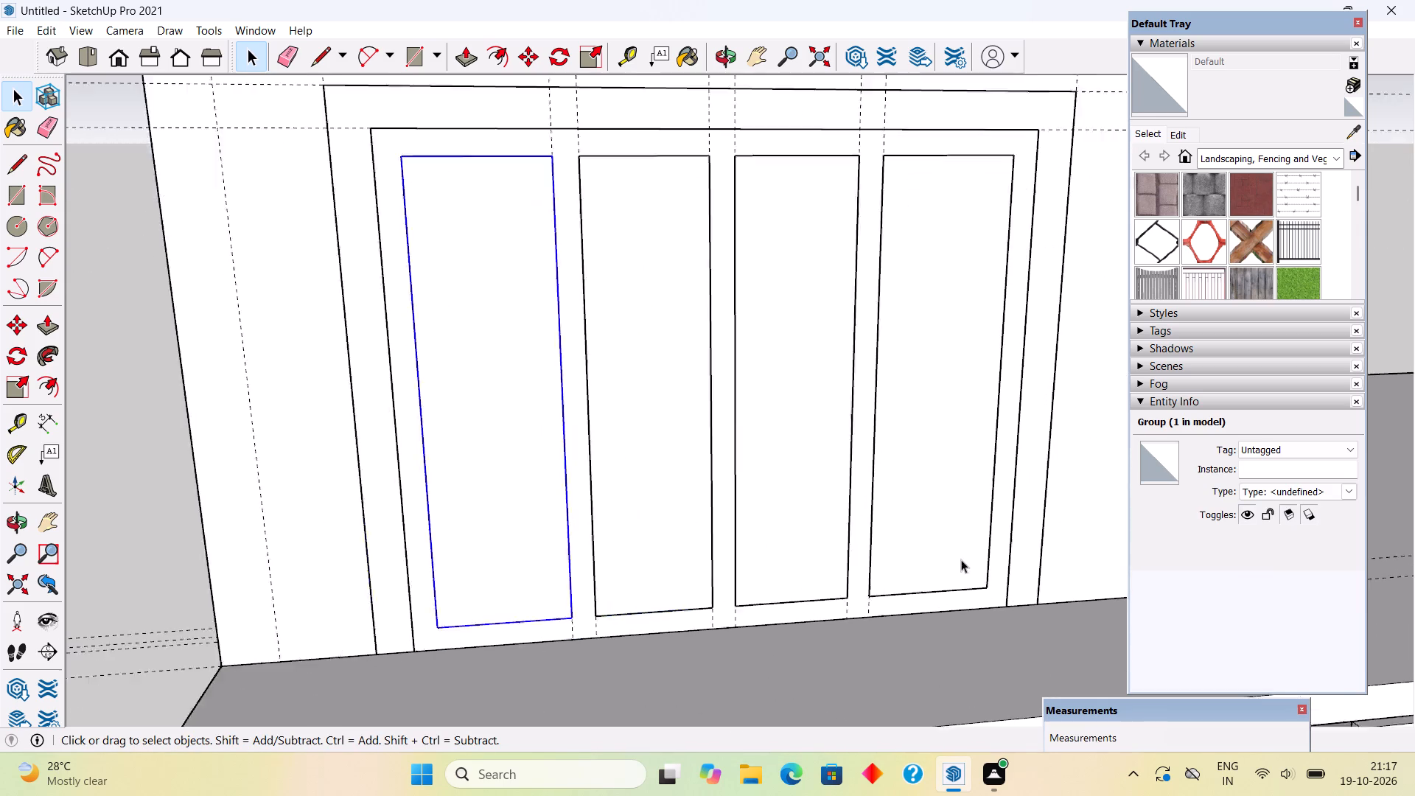
{"action": "scroll", "coordinate": [961, 559], "scroll_direction": "up", "scroll_amount": 9}
{"action": "left_click", "coordinate": [988, 560]}
{"action": "scroll", "coordinate": [991, 640], "scroll_direction": "up", "scroll_amount": 12}
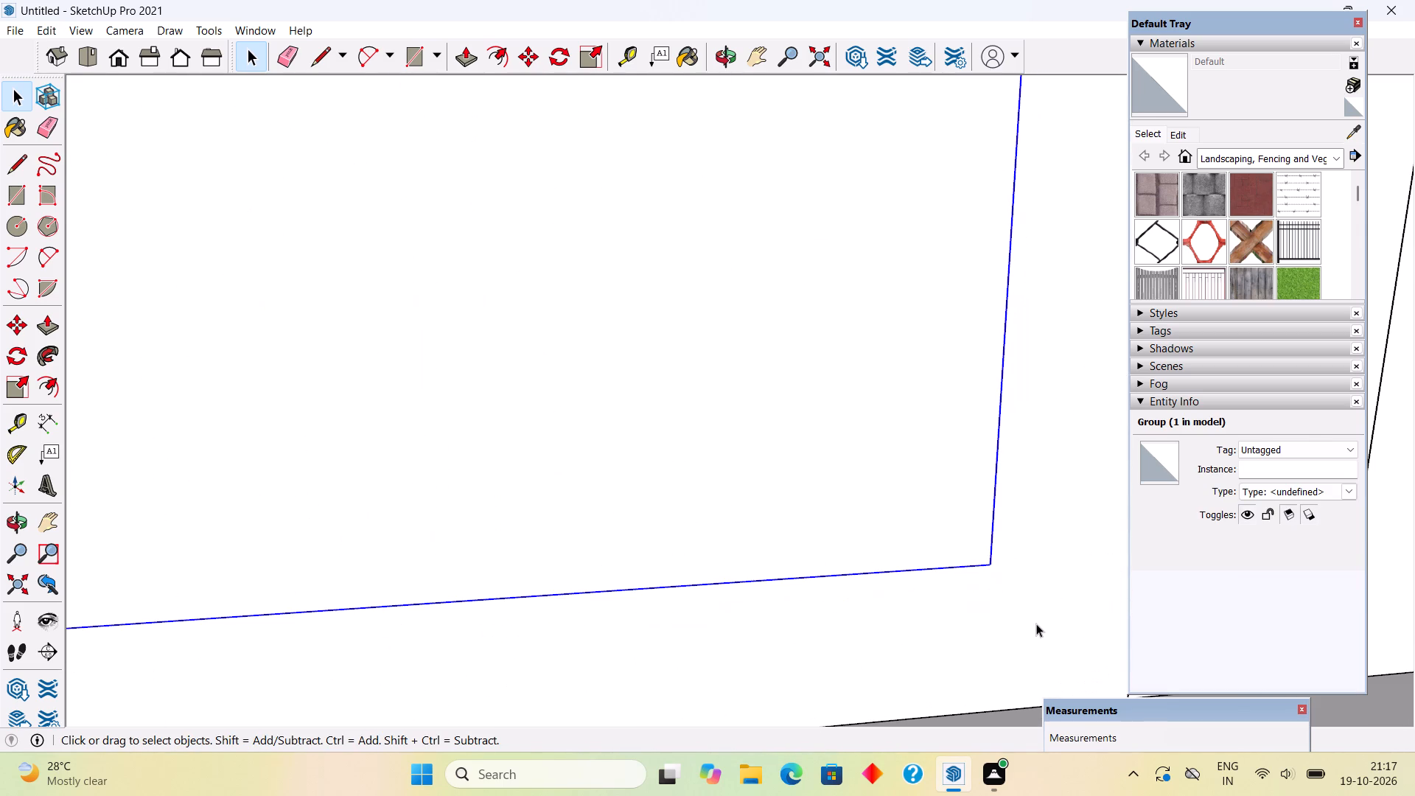
{"action": "key", "text": "m"}
{"action": "left_click", "coordinate": [992, 565]}
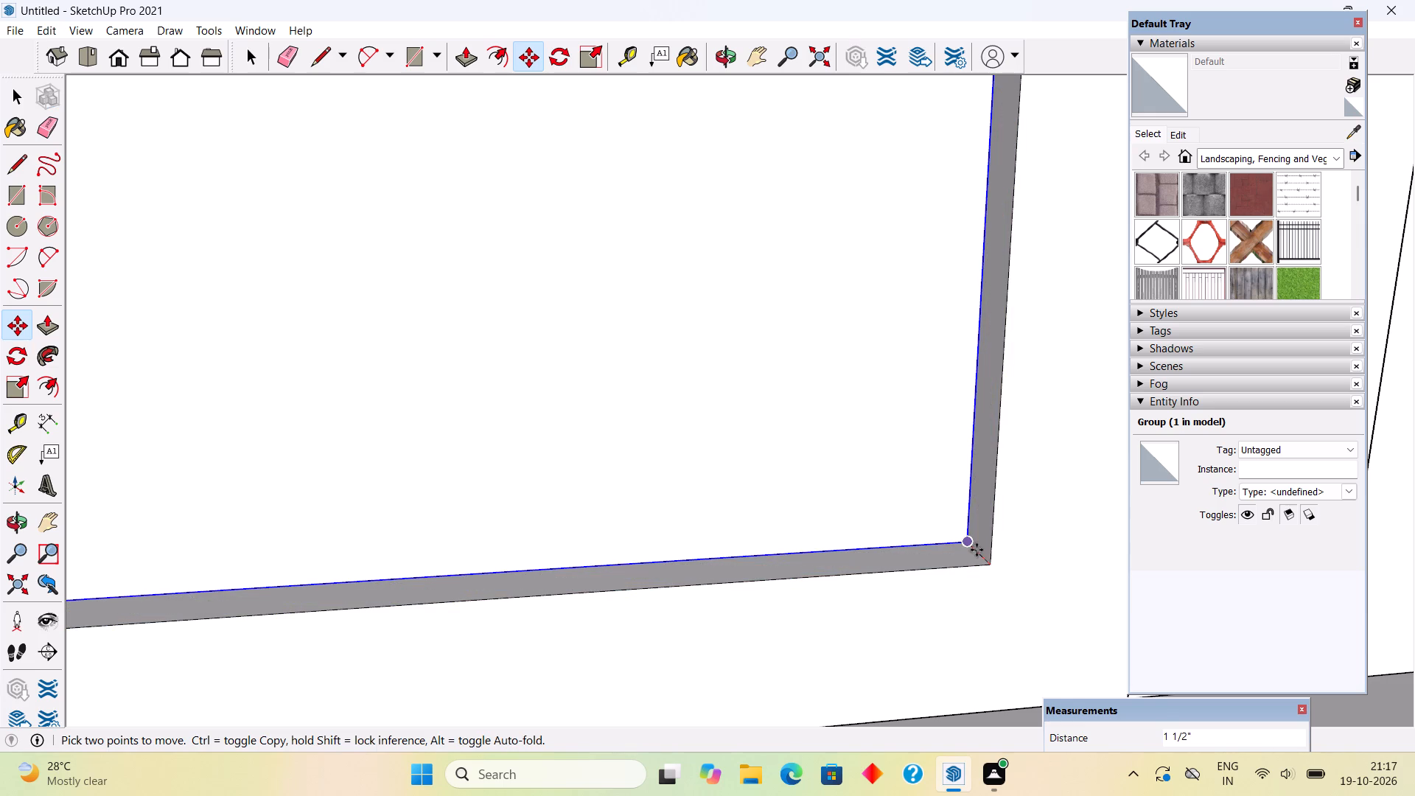
{"action": "type", "text": "1\""}
{"action": "key", "text": "Return"}
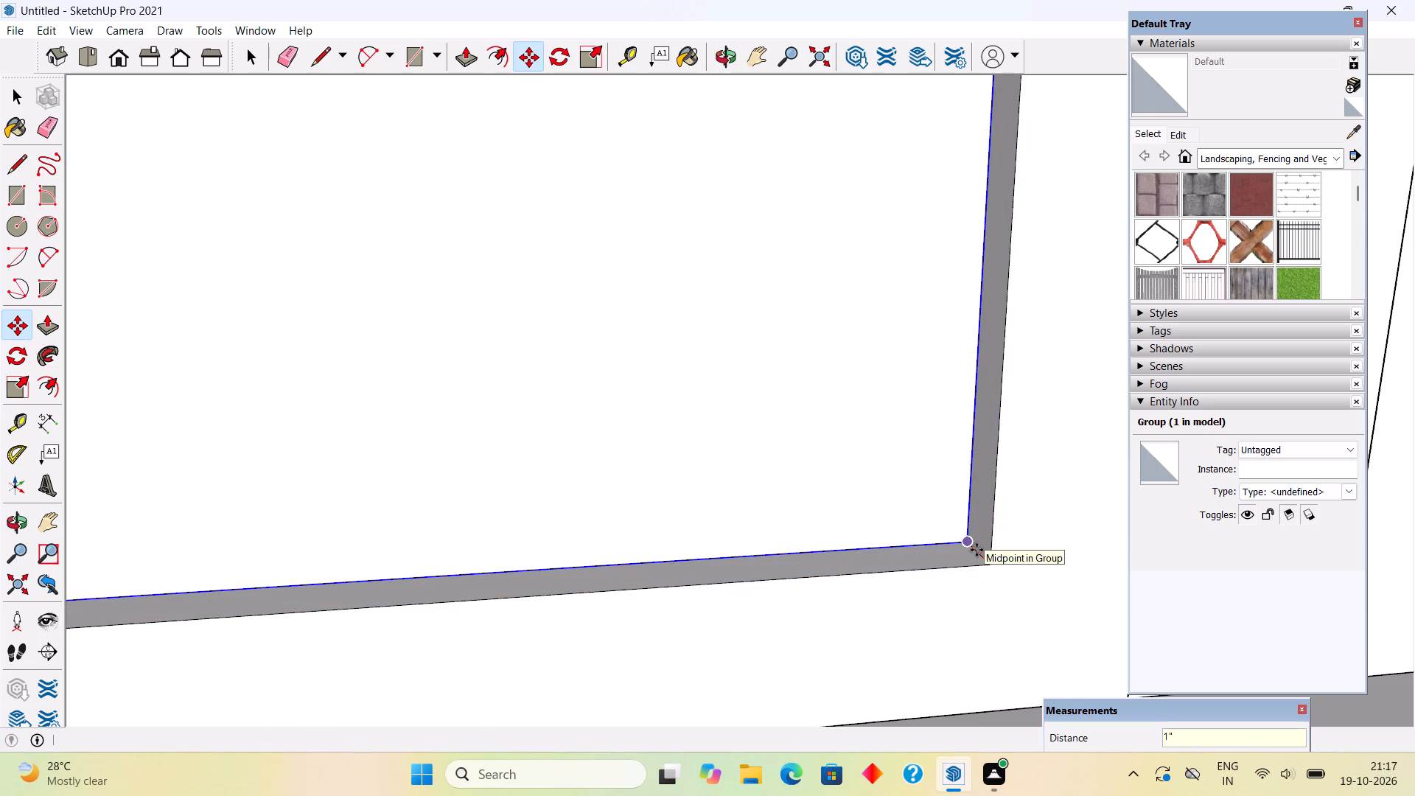
Move the third pane group 1" back into its opening from its lower corner.
{"action": "scroll", "coordinate": [982, 566], "scroll_direction": "down", "scroll_amount": 10}
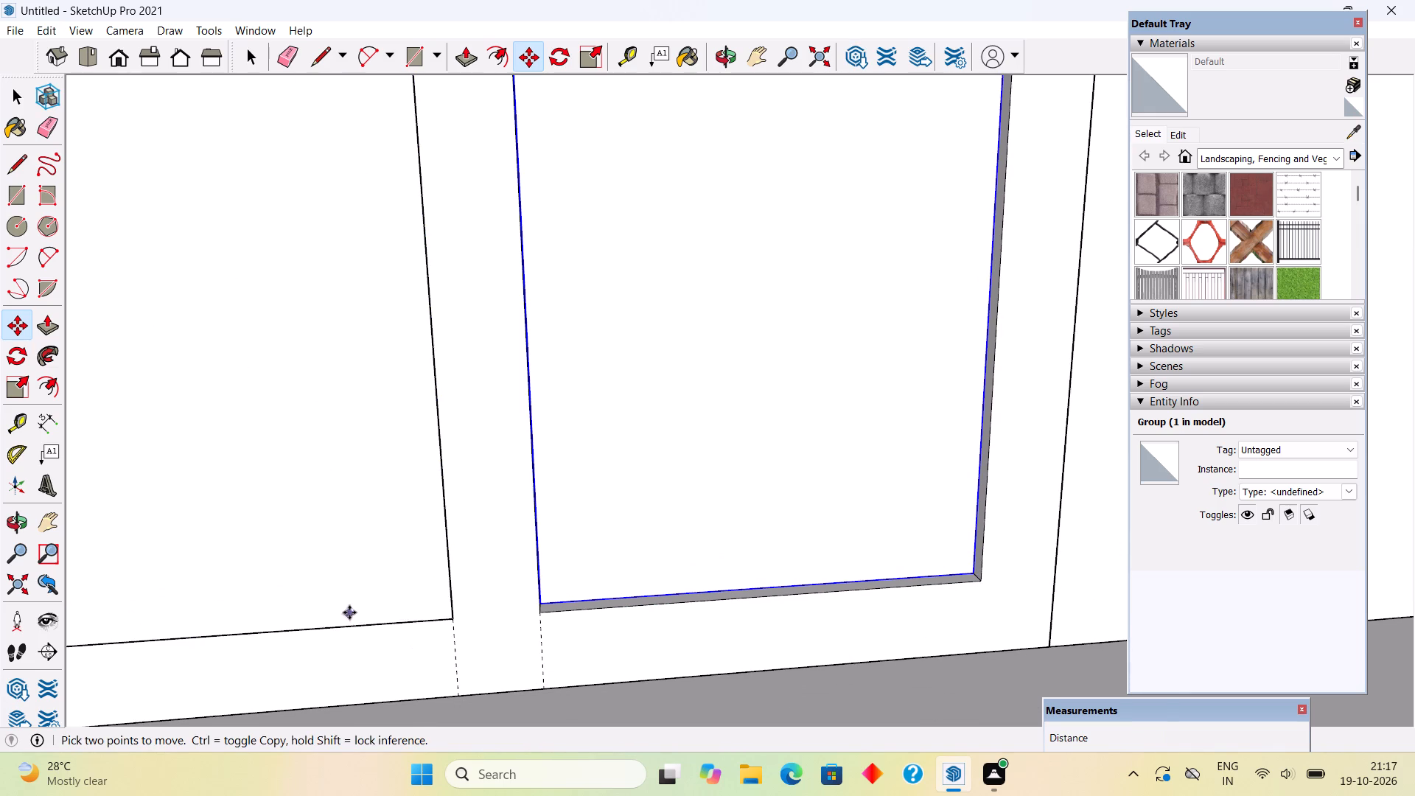
{"action": "scroll", "coordinate": [349, 612], "scroll_direction": "down", "scroll_amount": 5}
{"action": "middle_click_drag", "start_coordinate": [802, 627], "coordinate": [1414, 562]}
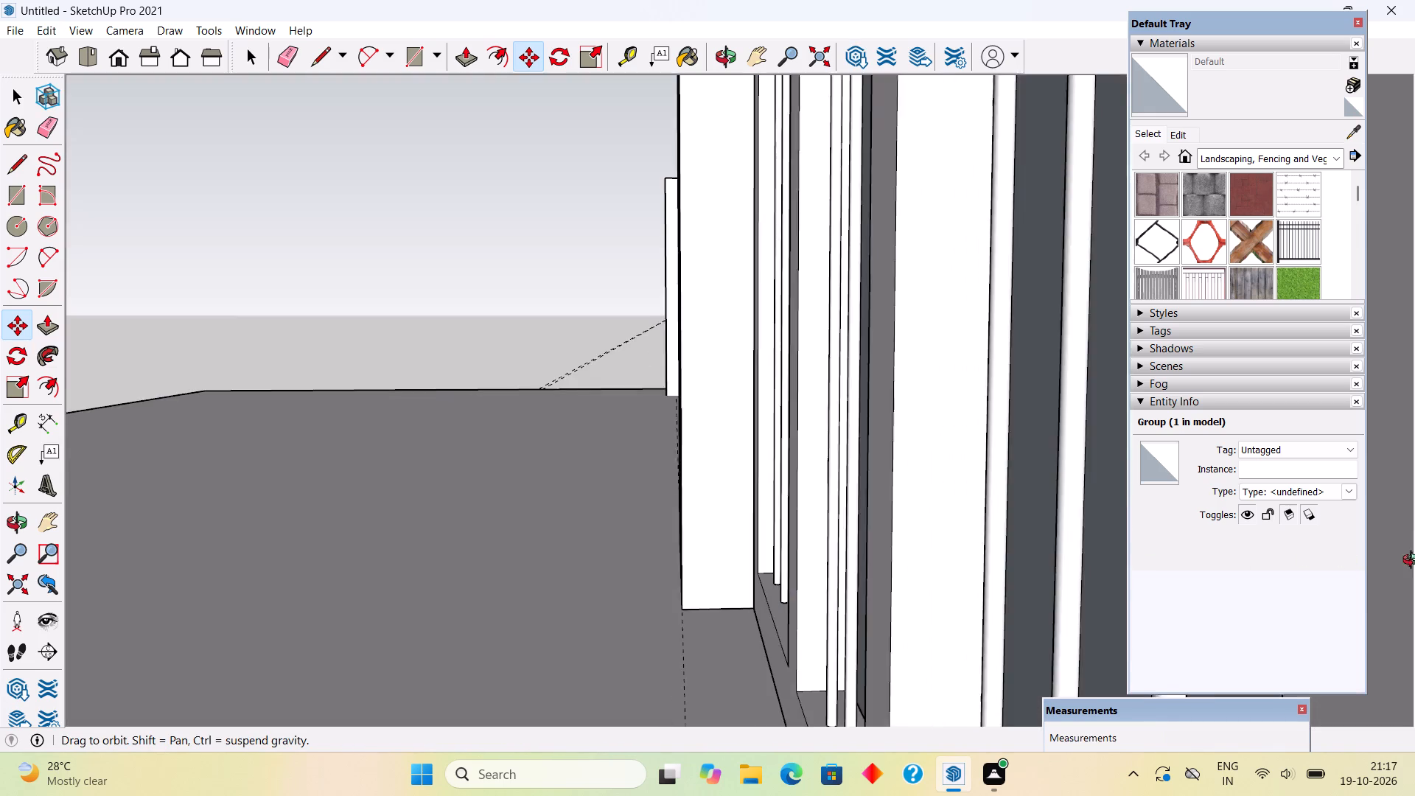
{"action": "middle_click_drag", "start_coordinate": [1414, 562], "coordinate": [1412, 708]}
{"action": "middle_click_drag", "start_coordinate": [507, 584], "coordinate": [696, 624]}
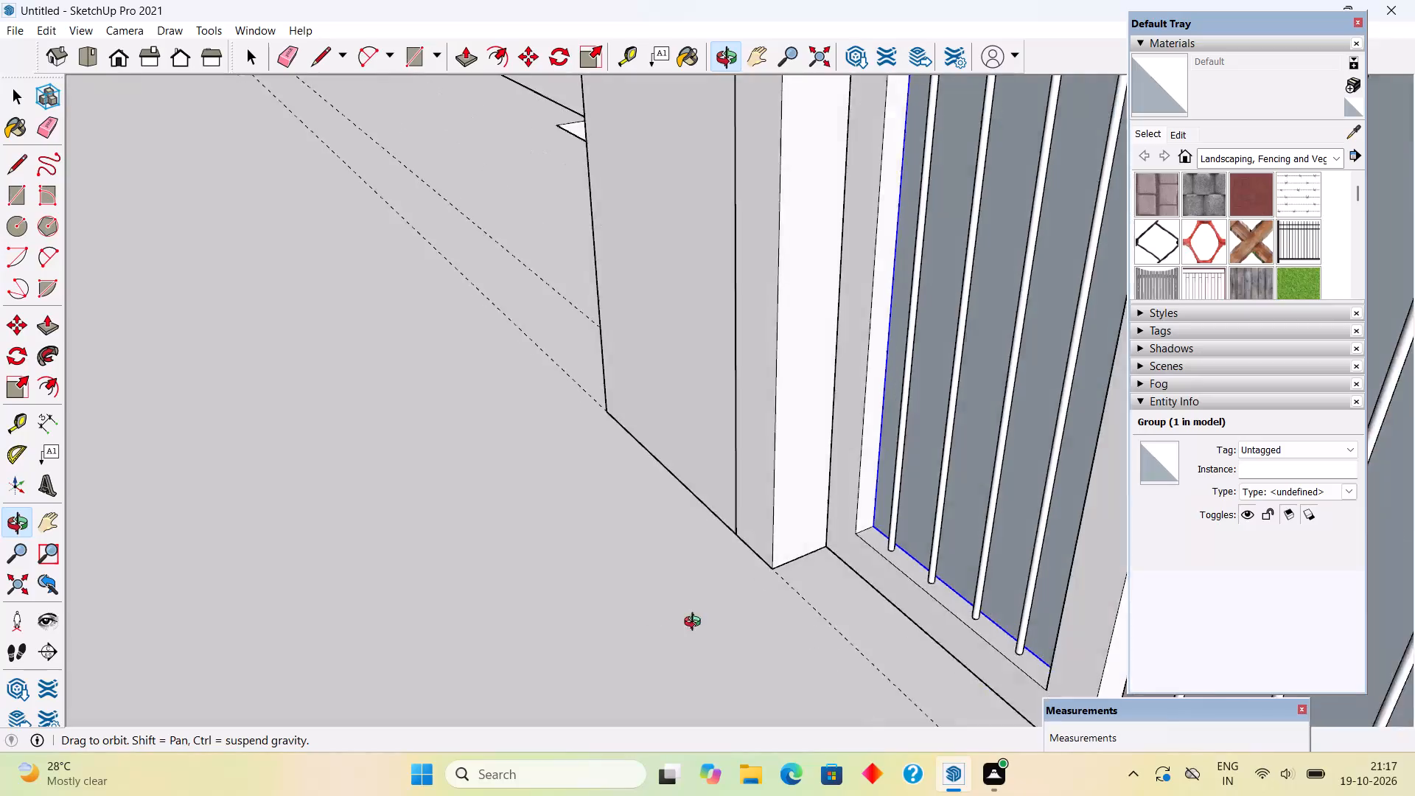
{"action": "middle_click_drag", "start_coordinate": [696, 624], "coordinate": [329, 468]}
{"action": "scroll", "coordinate": [329, 468], "scroll_direction": "down", "scroll_amount": 3}
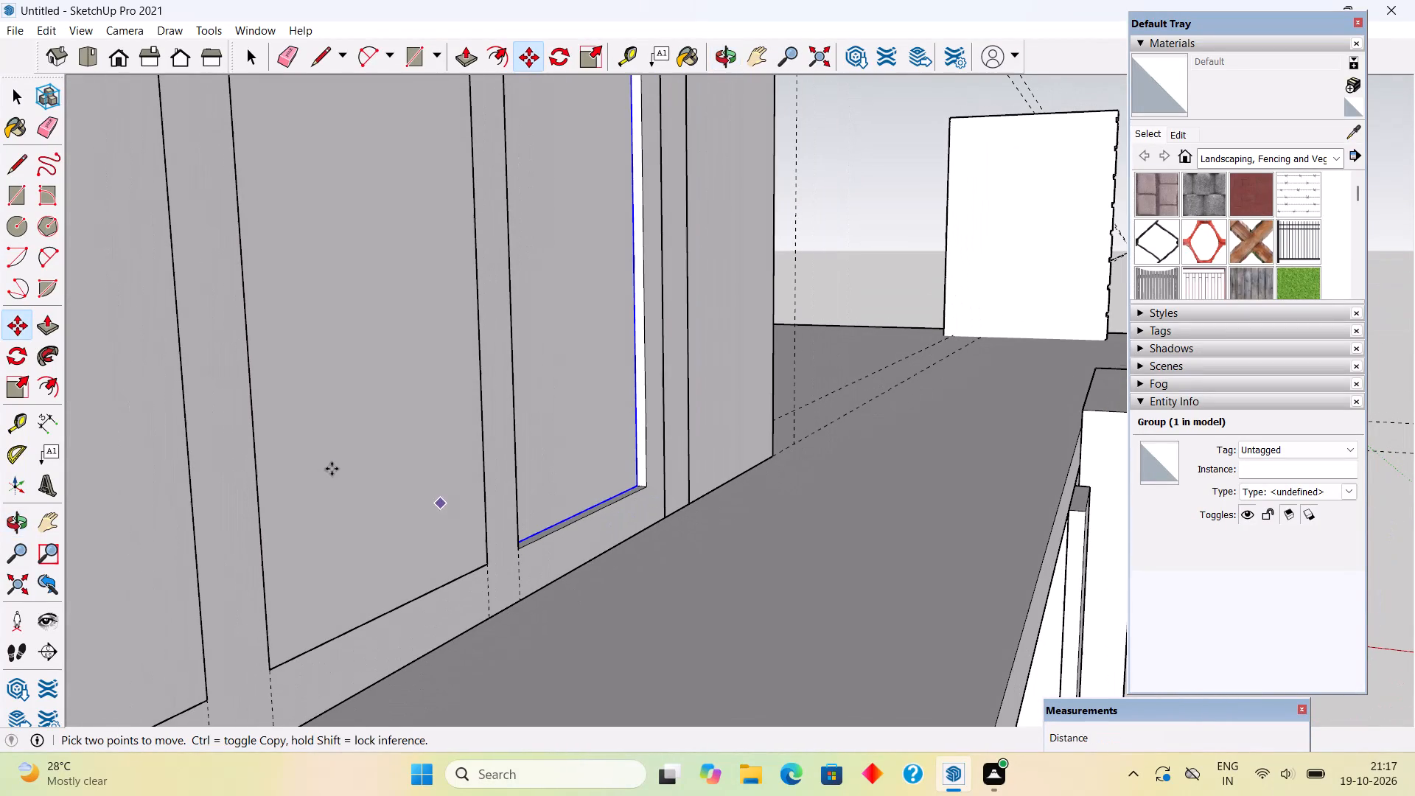
{"action": "key", "text": "space"}
{"action": "left_click", "coordinate": [332, 469]}
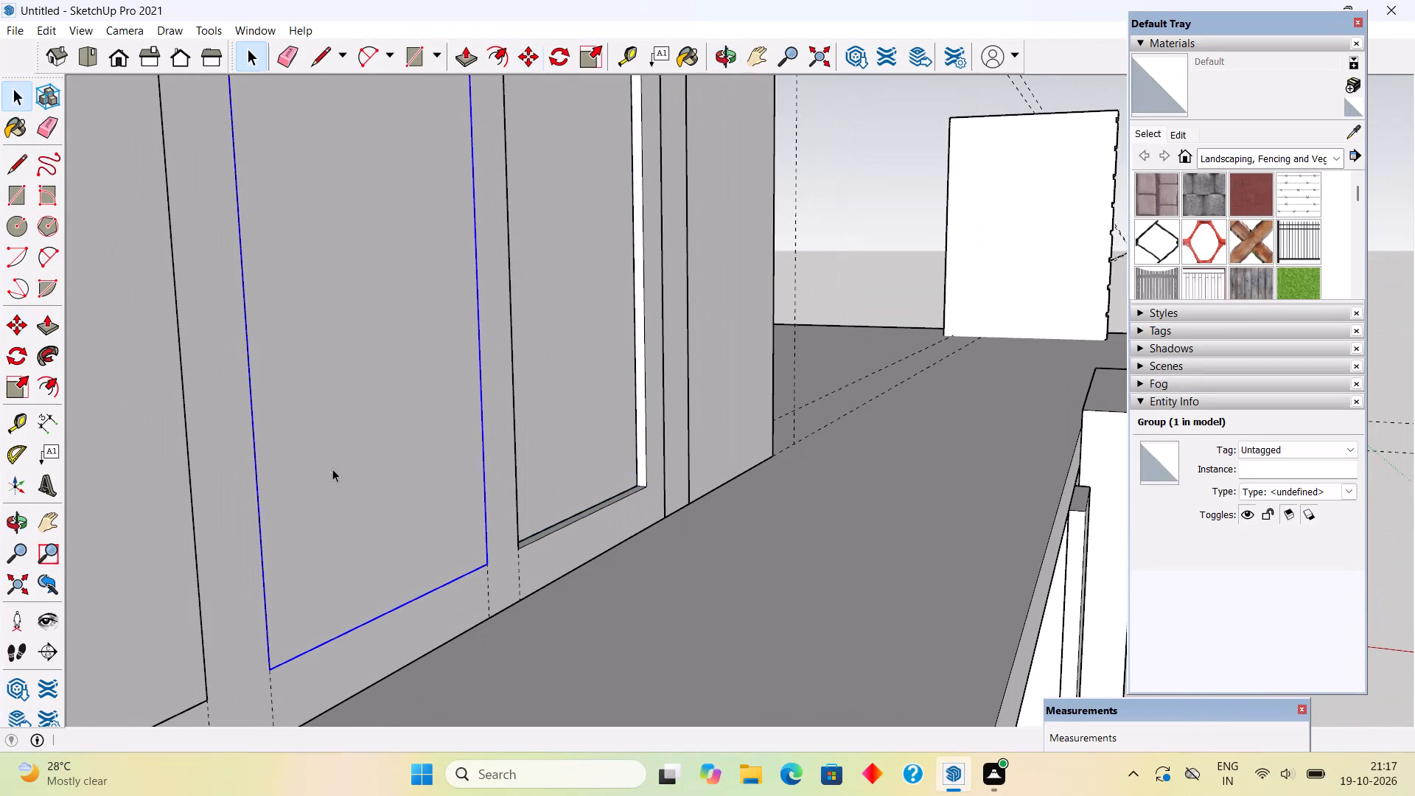
{"action": "scroll", "coordinate": [491, 548], "scroll_direction": "up", "scroll_amount": 9}
{"action": "key", "text": "m"}
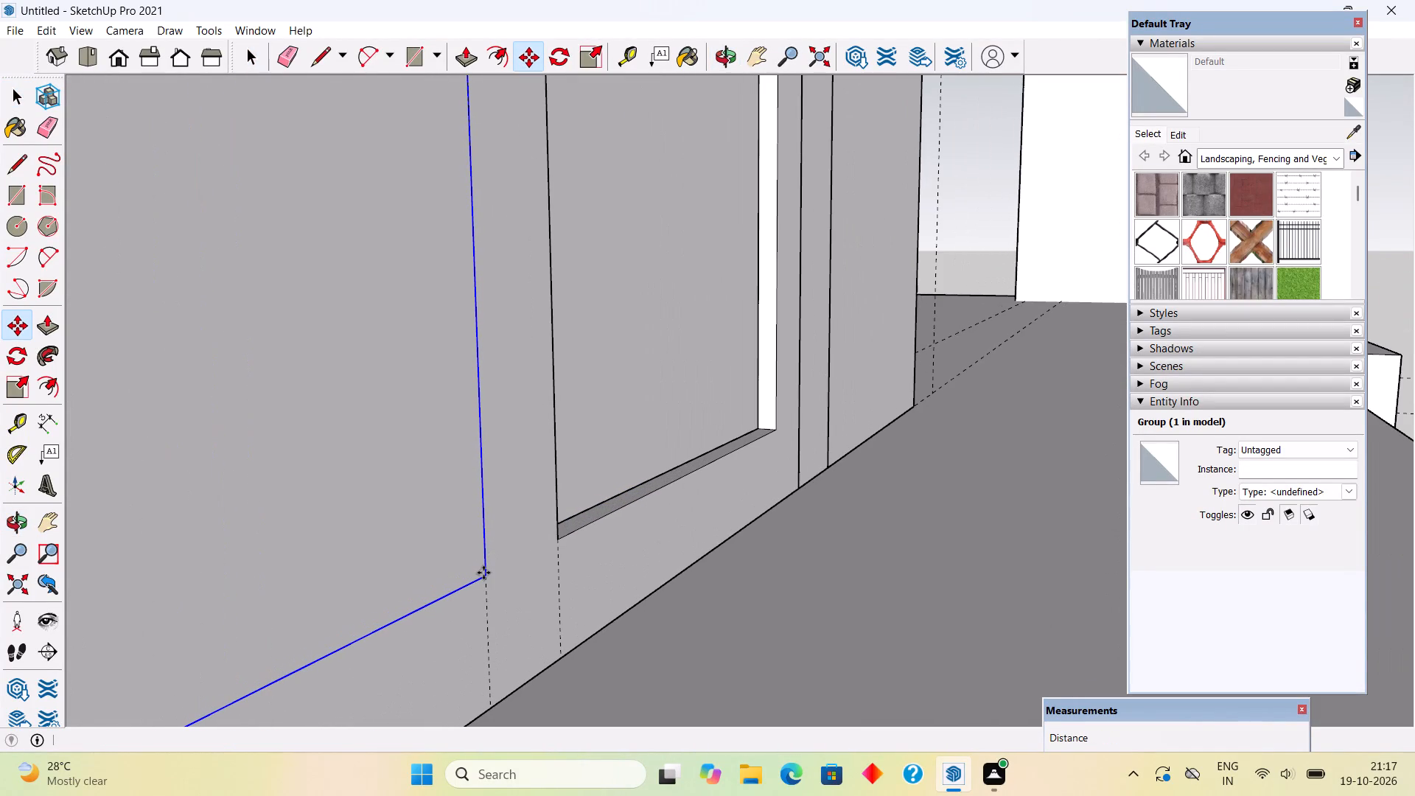
{"action": "left_click", "coordinate": [483, 573]}
{"action": "type", "text": "1\""}
{"action": "key", "text": "Return"}
{"action": "key", "text": "space"}
Move the second pane group 1" back into its opening from its lower corner.
{"action": "scroll", "coordinate": [464, 566], "scroll_direction": "down", "scroll_amount": 6}
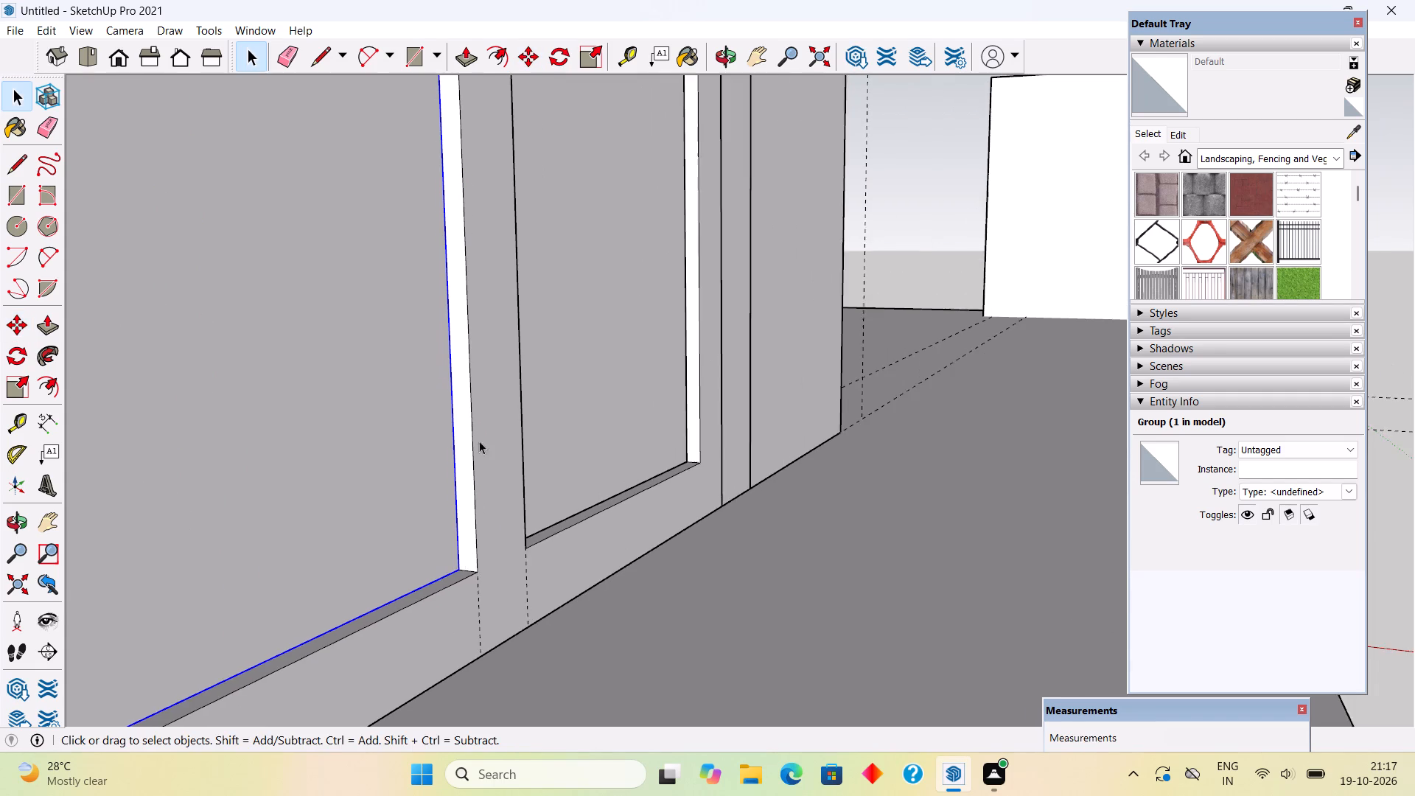
{"action": "scroll", "coordinate": [474, 414], "scroll_direction": "down", "scroll_amount": 10}
{"action": "scroll", "coordinate": [475, 405], "scroll_direction": "up", "scroll_amount": 1}
{"action": "scroll", "coordinate": [475, 405], "scroll_direction": "down", "scroll_amount": 9}
{"action": "scroll", "coordinate": [182, 472], "scroll_direction": "down", "scroll_amount": 4}
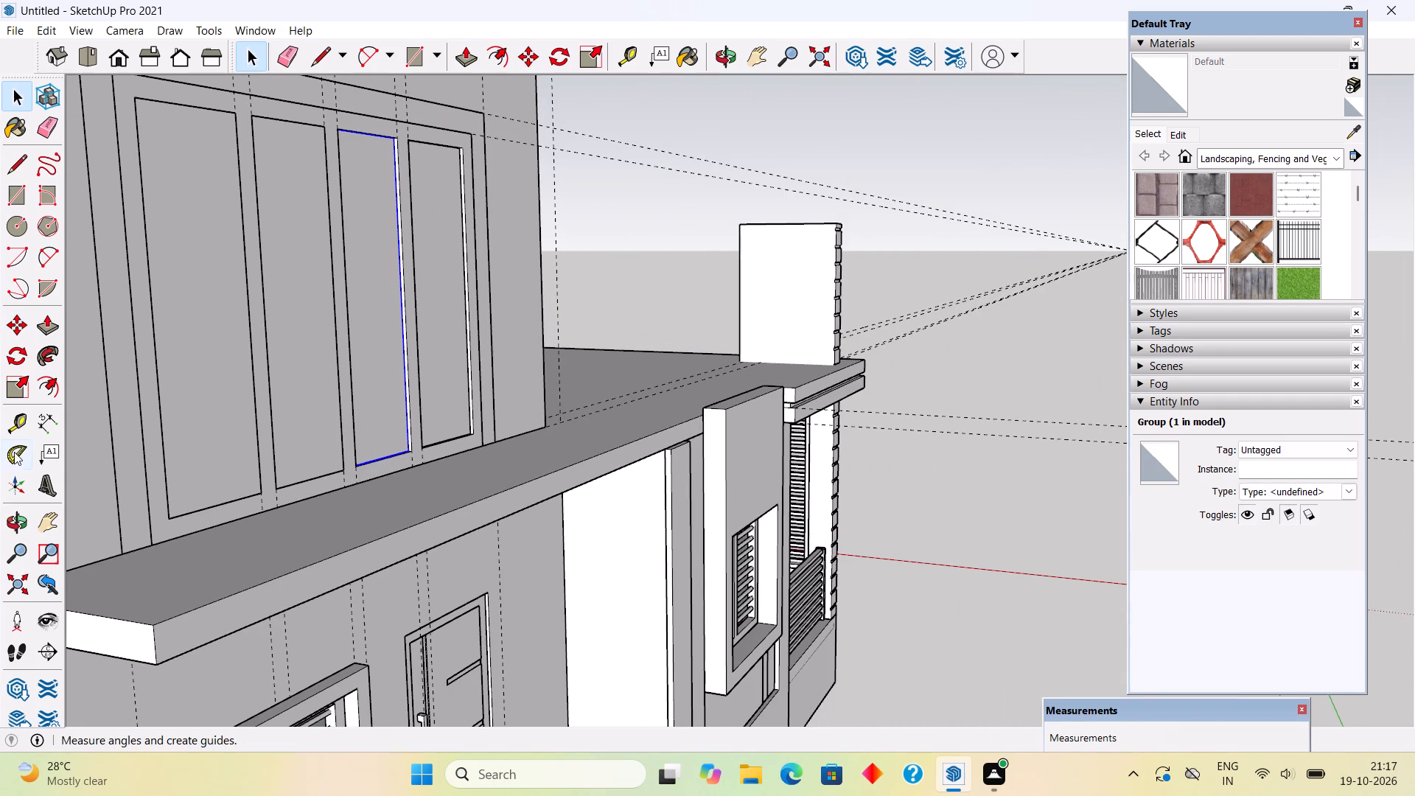
{"action": "scroll", "coordinate": [7, 453], "scroll_direction": "up", "scroll_amount": 6}
{"action": "scroll", "coordinate": [79, 431], "scroll_direction": "up", "scroll_amount": 10}
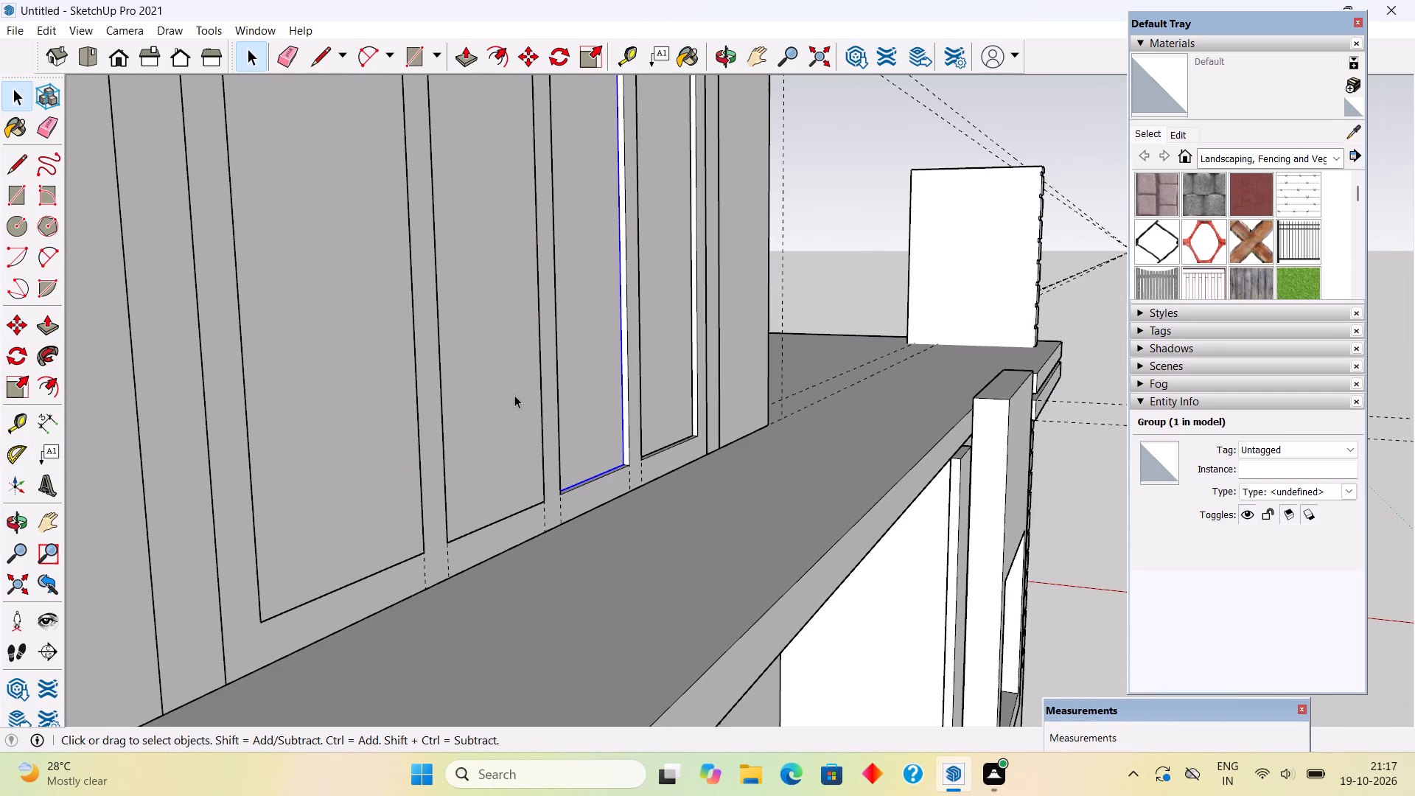
{"action": "left_click", "coordinate": [514, 395]}
{"action": "scroll", "coordinate": [539, 484], "scroll_direction": "up", "scroll_amount": 11}
{"action": "key", "text": "m"}
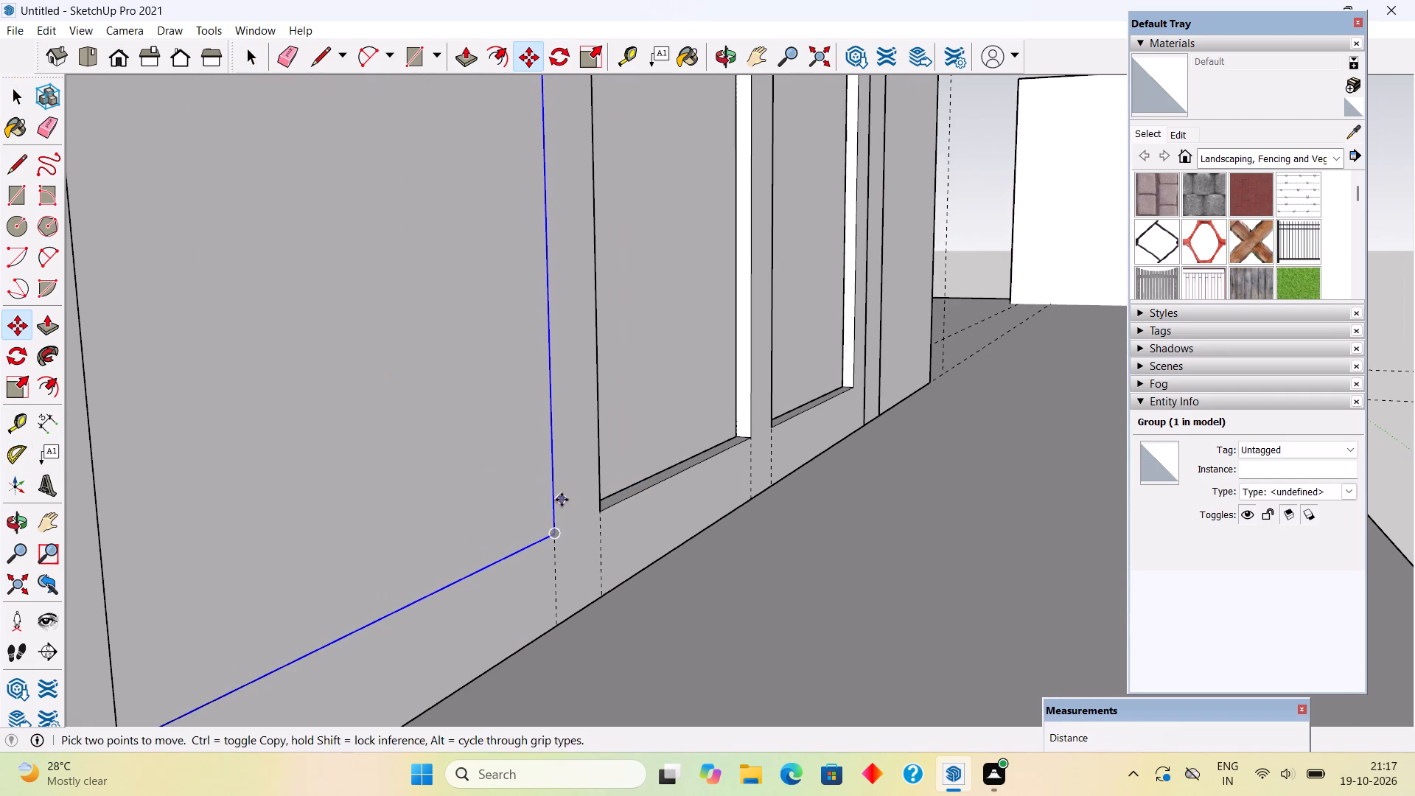
{"action": "left_click", "coordinate": [551, 536]}
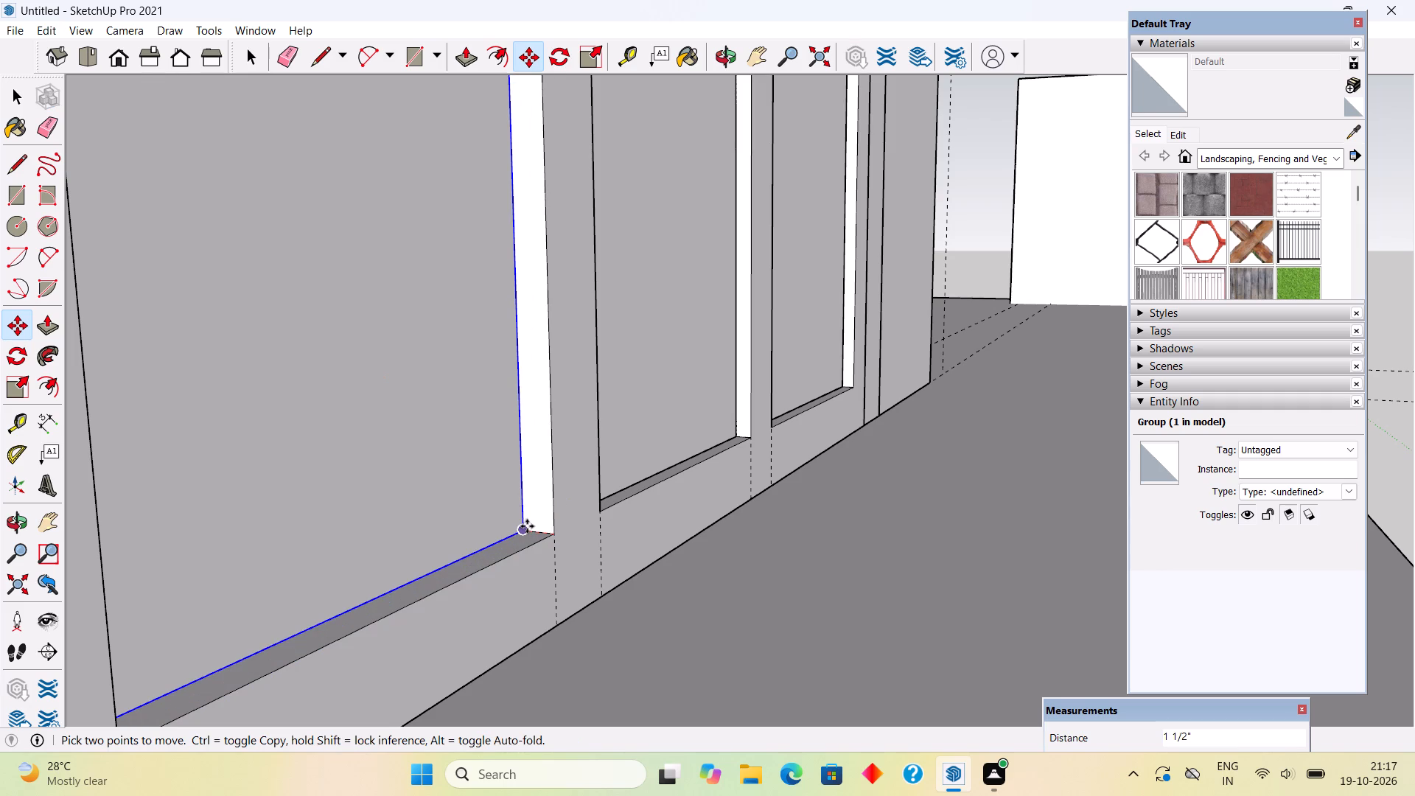
{"action": "type", "text": "1\""}
{"action": "key", "text": "Return"}
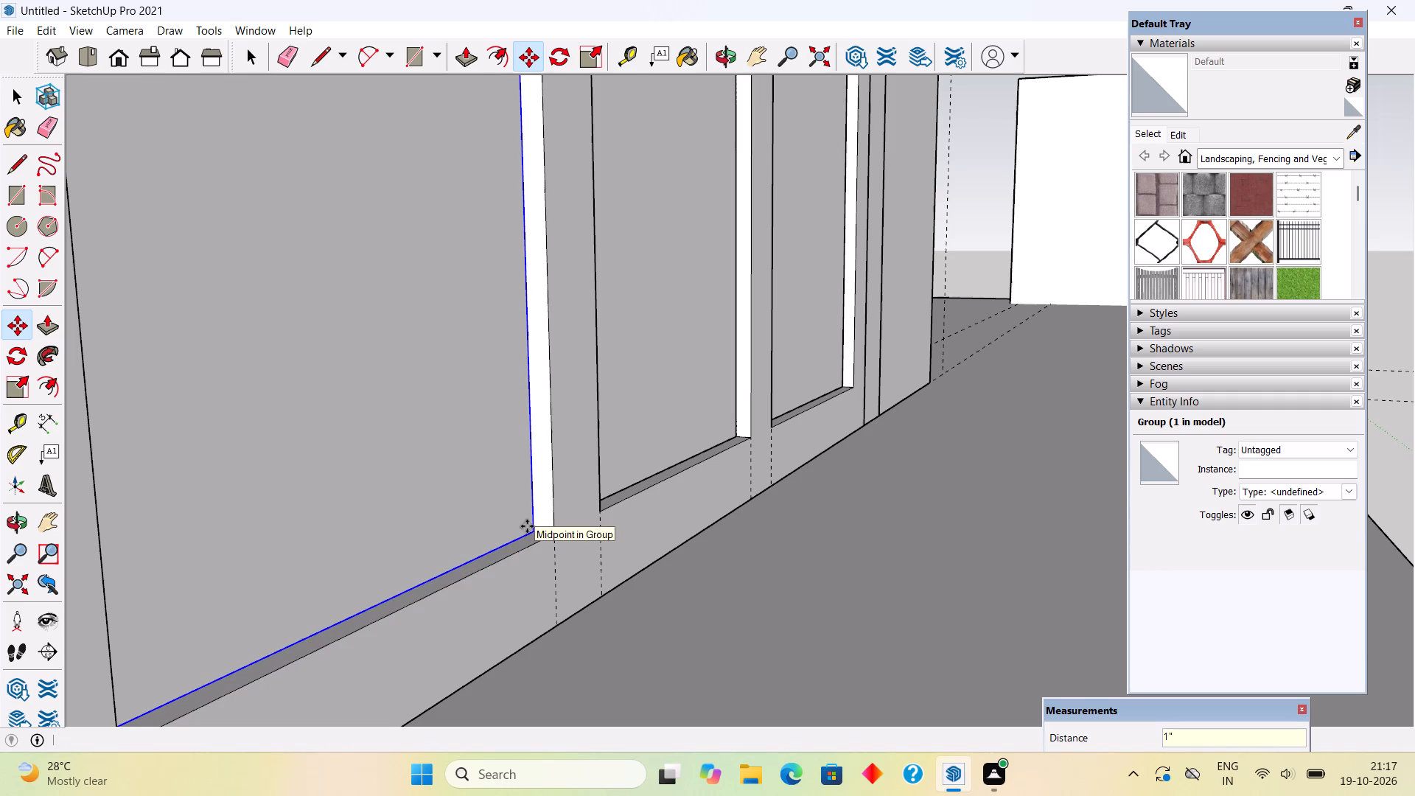
{"action": "key", "text": "space"}
Move the first pane group 1" back into its opening from its lower corner.
{"action": "scroll", "coordinate": [527, 526], "scroll_direction": "down", "scroll_amount": 11}
{"action": "left_click", "coordinate": [326, 540]}
{"action": "scroll", "coordinate": [327, 540], "scroll_direction": "up", "scroll_amount": 5}
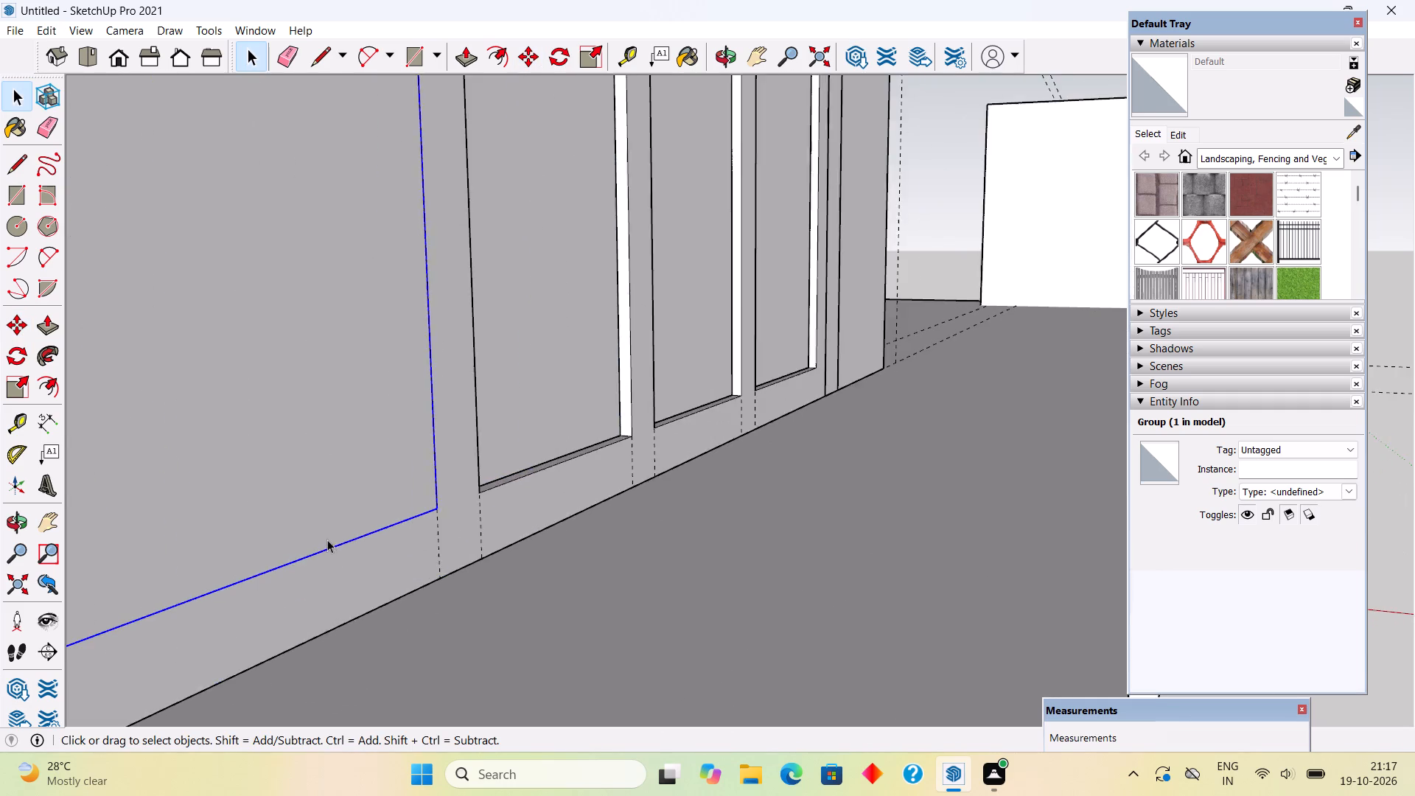
{"action": "scroll", "coordinate": [327, 540], "scroll_direction": "up", "scroll_amount": 6}
{"action": "scroll", "coordinate": [411, 529], "scroll_direction": "up", "scroll_amount": 5}
{"action": "key", "text": "m"}
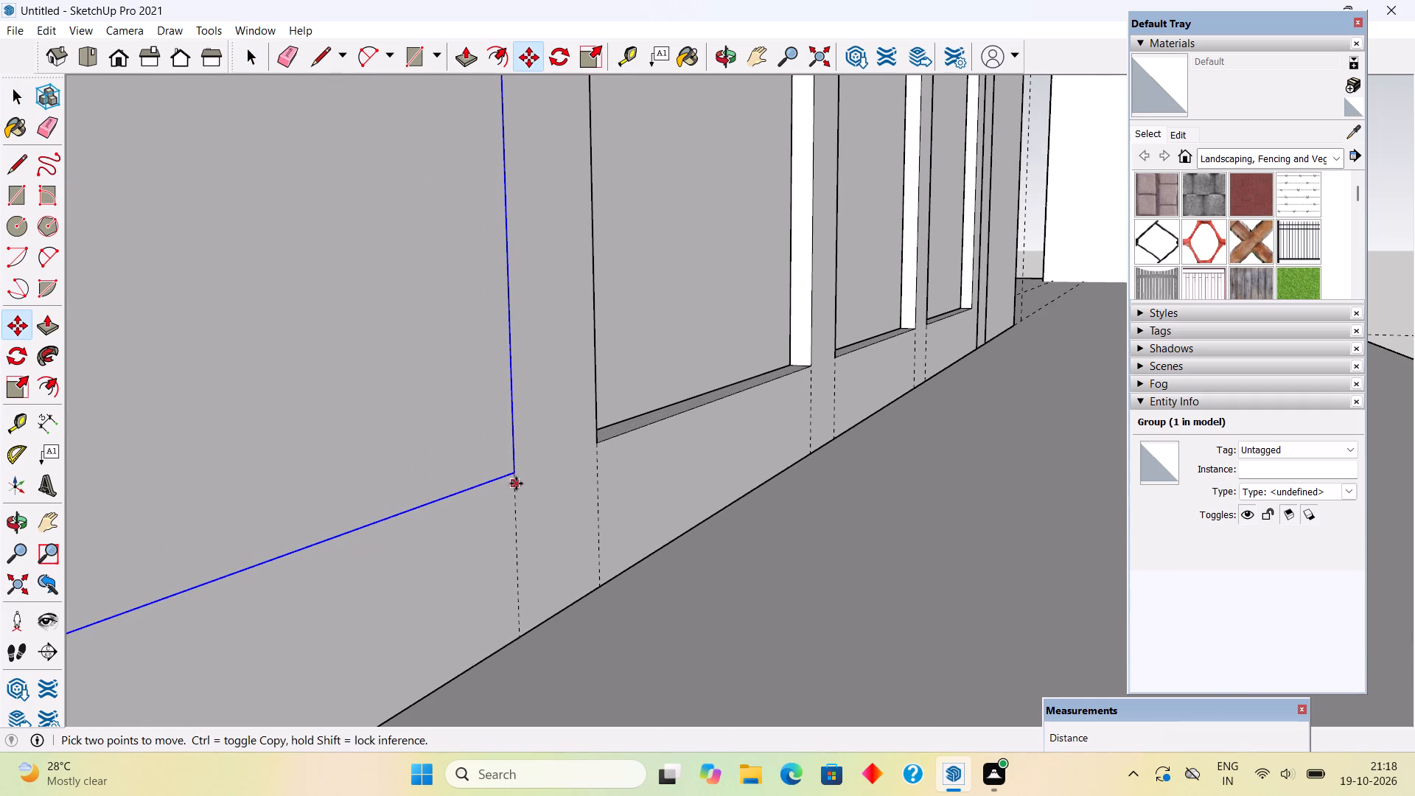
{"action": "left_click", "coordinate": [517, 473]}
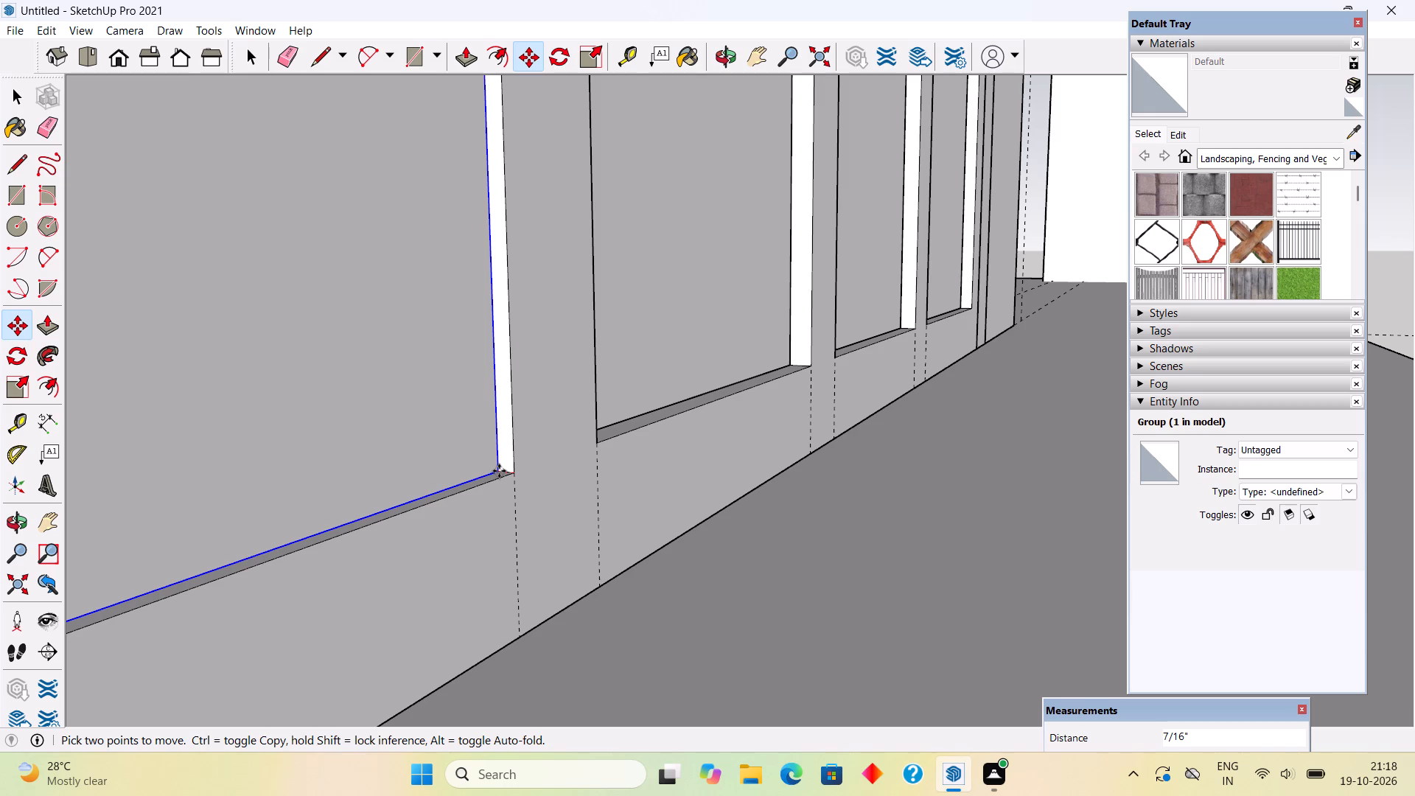
{"action": "type", "text": "1\""}
{"action": "key", "text": "Return"}
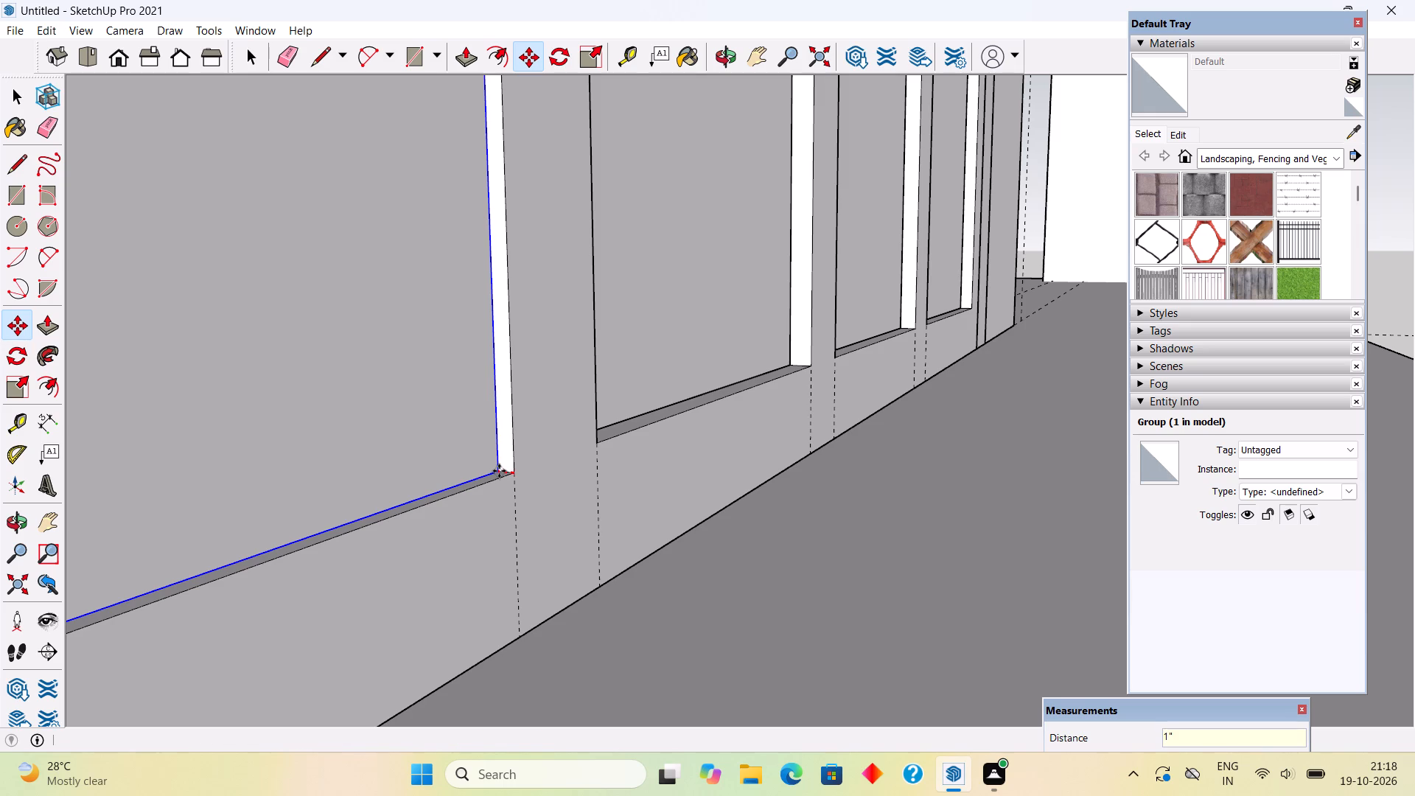
{"action": "key", "text": "space"}
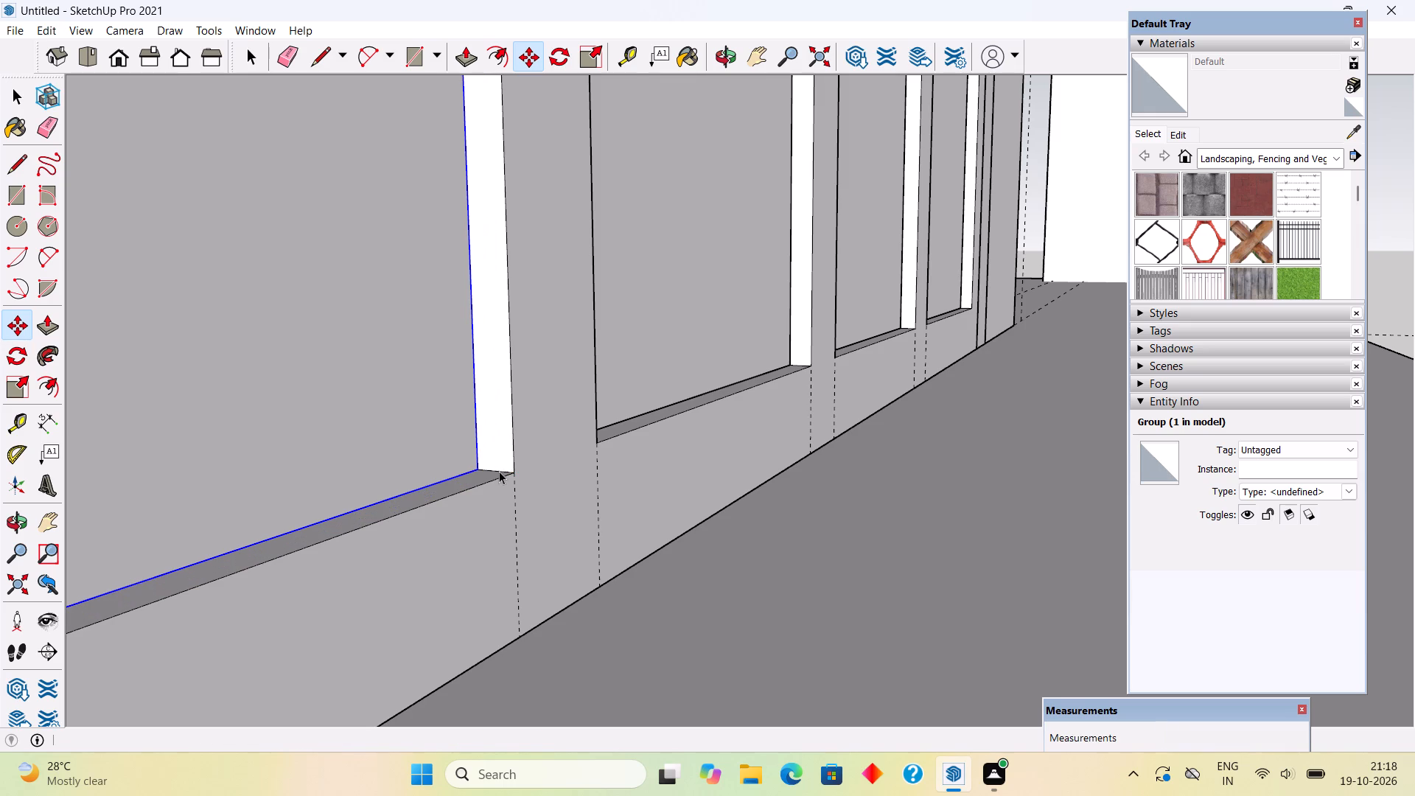
Clear the selection and review the recessed upper window panes against the whole front of the house.
{"action": "scroll", "coordinate": [499, 471], "scroll_direction": "down", "scroll_amount": 16}
{"action": "scroll", "coordinate": [499, 471], "scroll_direction": "down", "scroll_amount": 8}
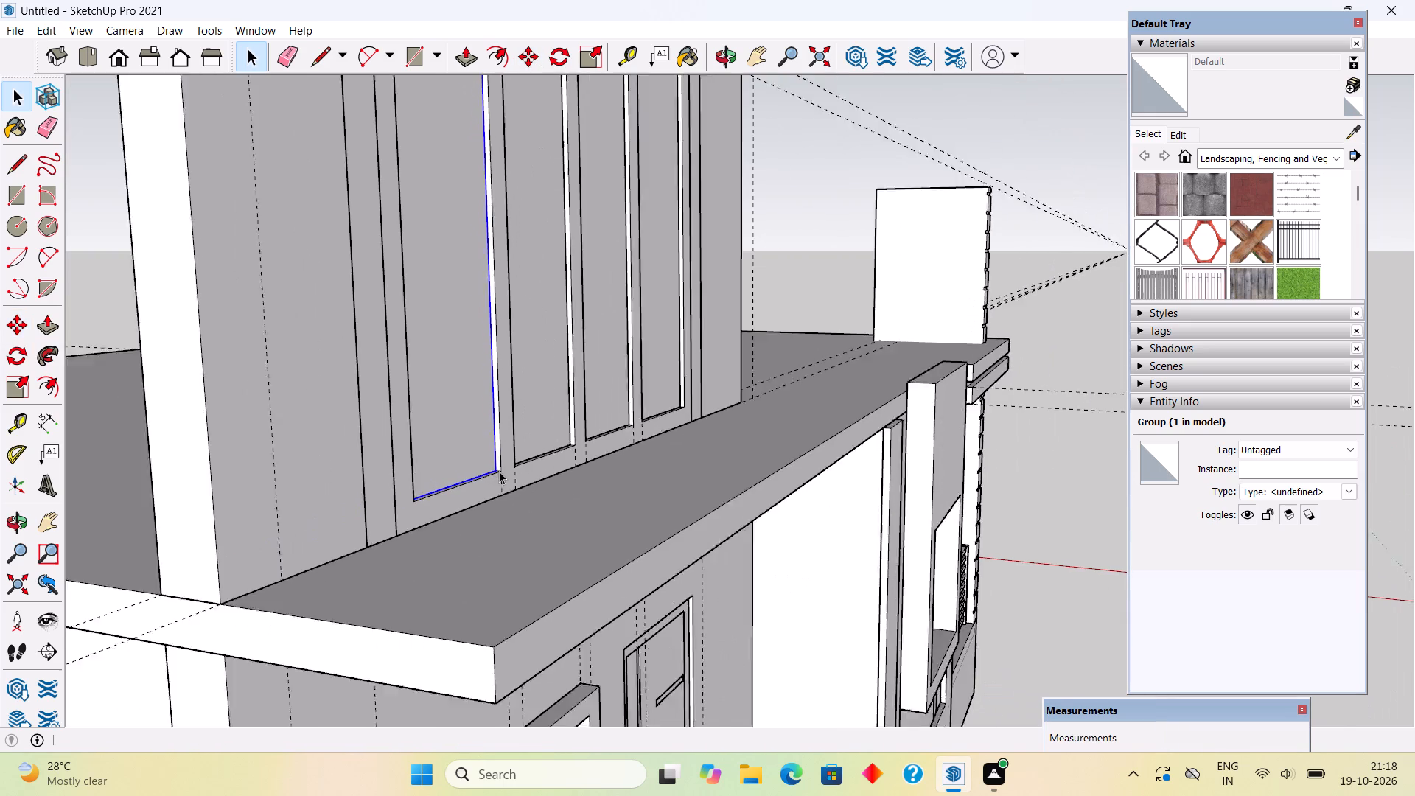
{"action": "scroll", "coordinate": [499, 471], "scroll_direction": "down", "scroll_amount": 2}
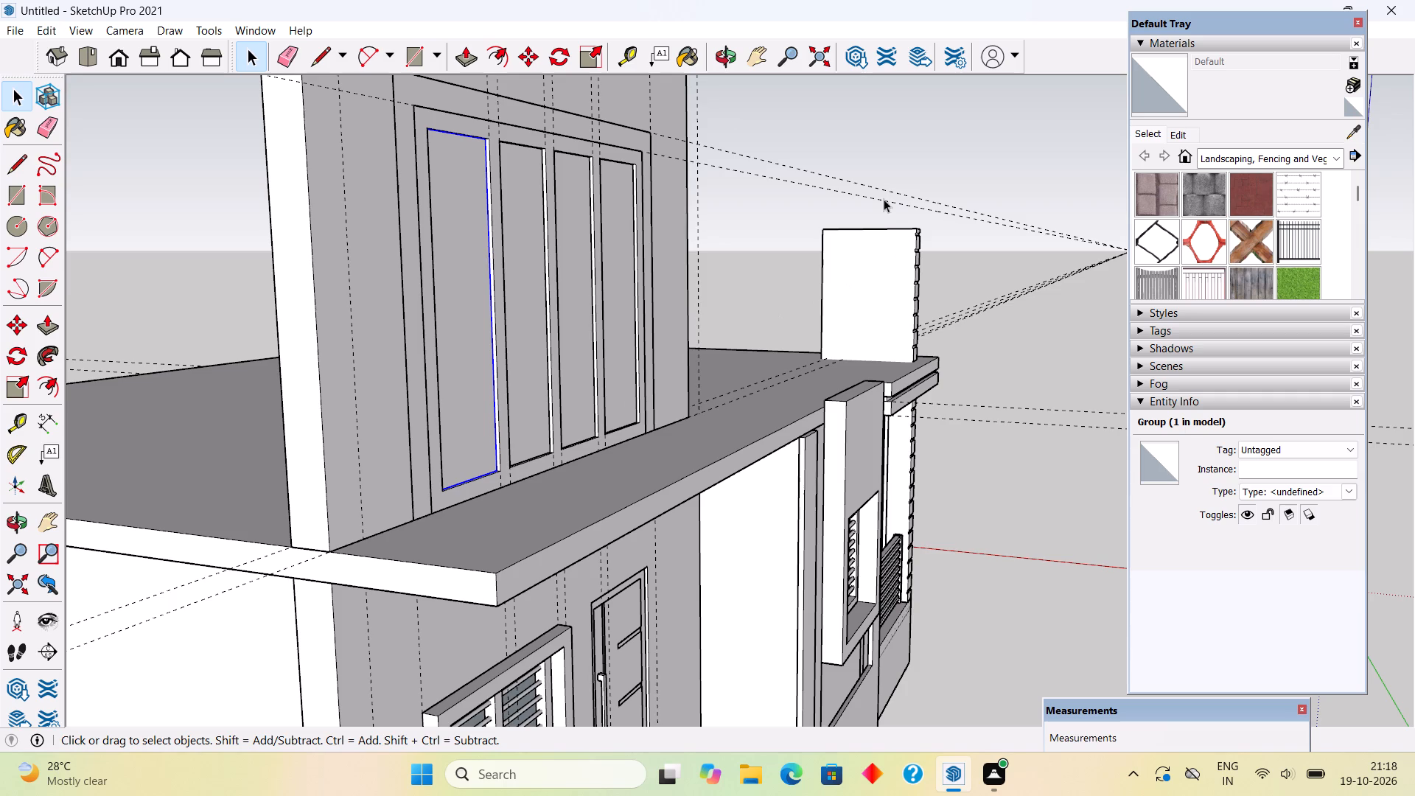
{"action": "left_click", "coordinate": [856, 128]}
{"action": "scroll", "coordinate": [890, 343], "scroll_direction": "down", "scroll_amount": 2}
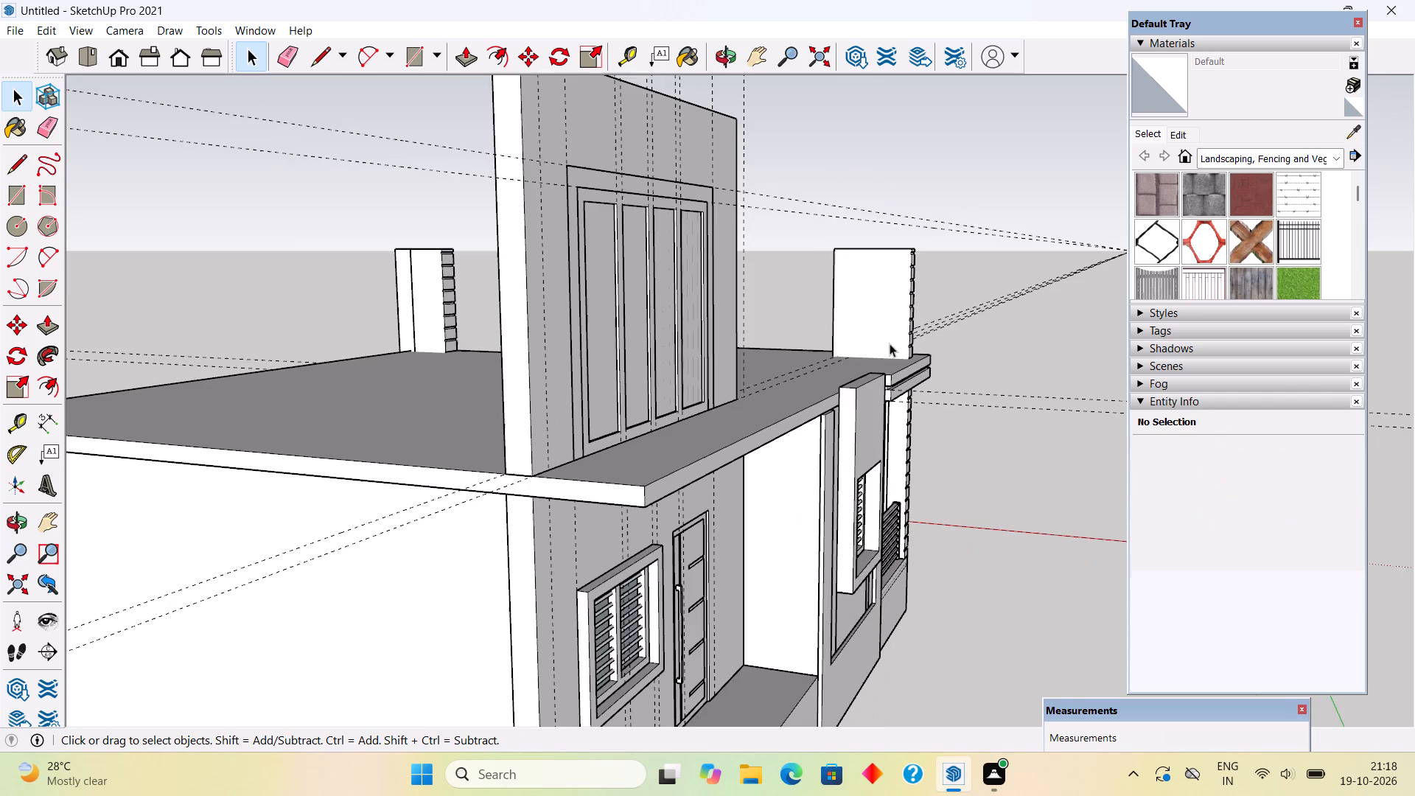
{"action": "scroll", "coordinate": [890, 343], "scroll_direction": "down", "scroll_amount": 1}
{"action": "middle_click_drag", "start_coordinate": [890, 343], "coordinate": [329, 335]}
{"action": "scroll", "coordinate": [328, 335], "scroll_direction": "up", "scroll_amount": 2}
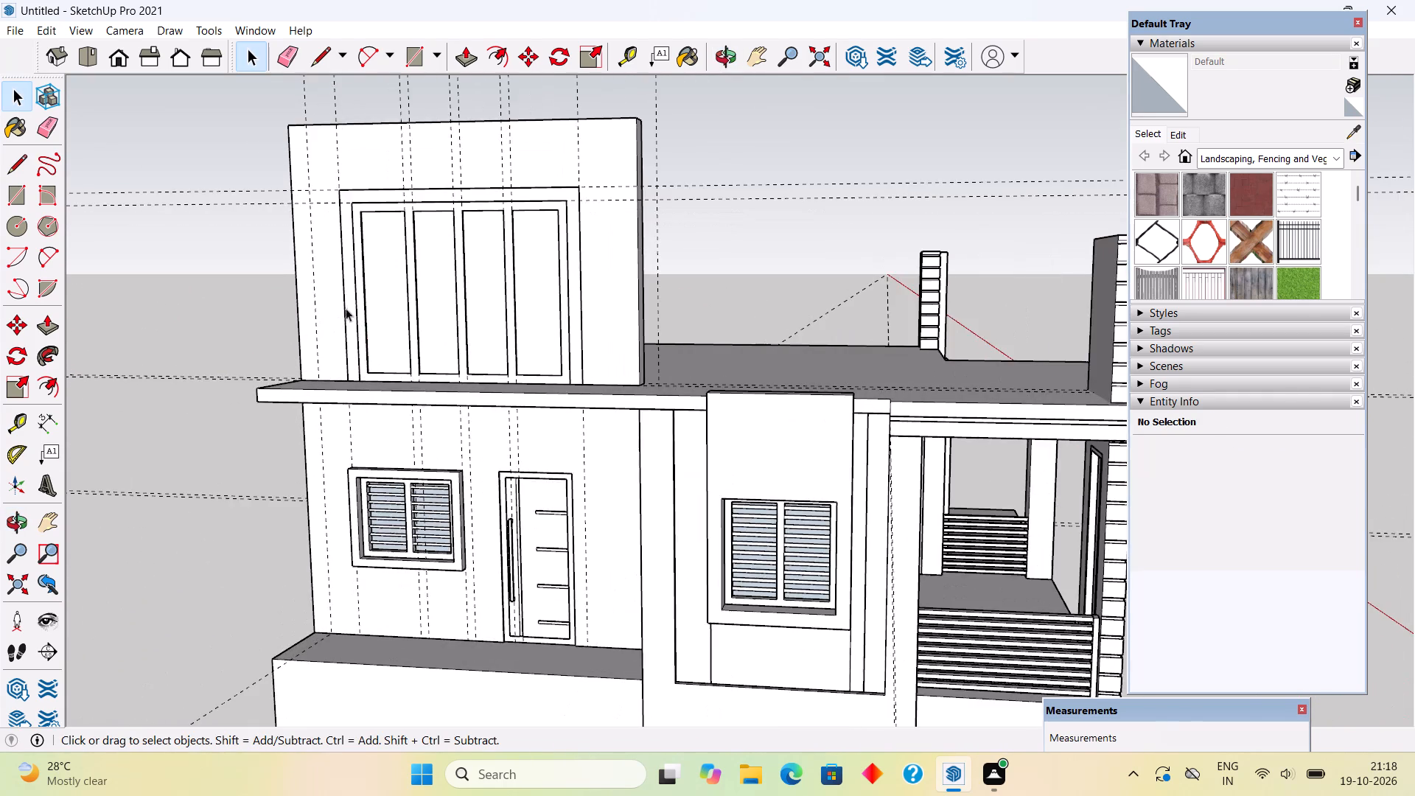
Add a guide along the bottom end edge of the upper window wall and a parallel guide 9" away on the roof.
{"action": "scroll", "coordinate": [408, 277], "scroll_direction": "up", "scroll_amount": 5}
{"action": "middle_click_drag", "start_coordinate": [527, 335], "coordinate": [709, 346]}
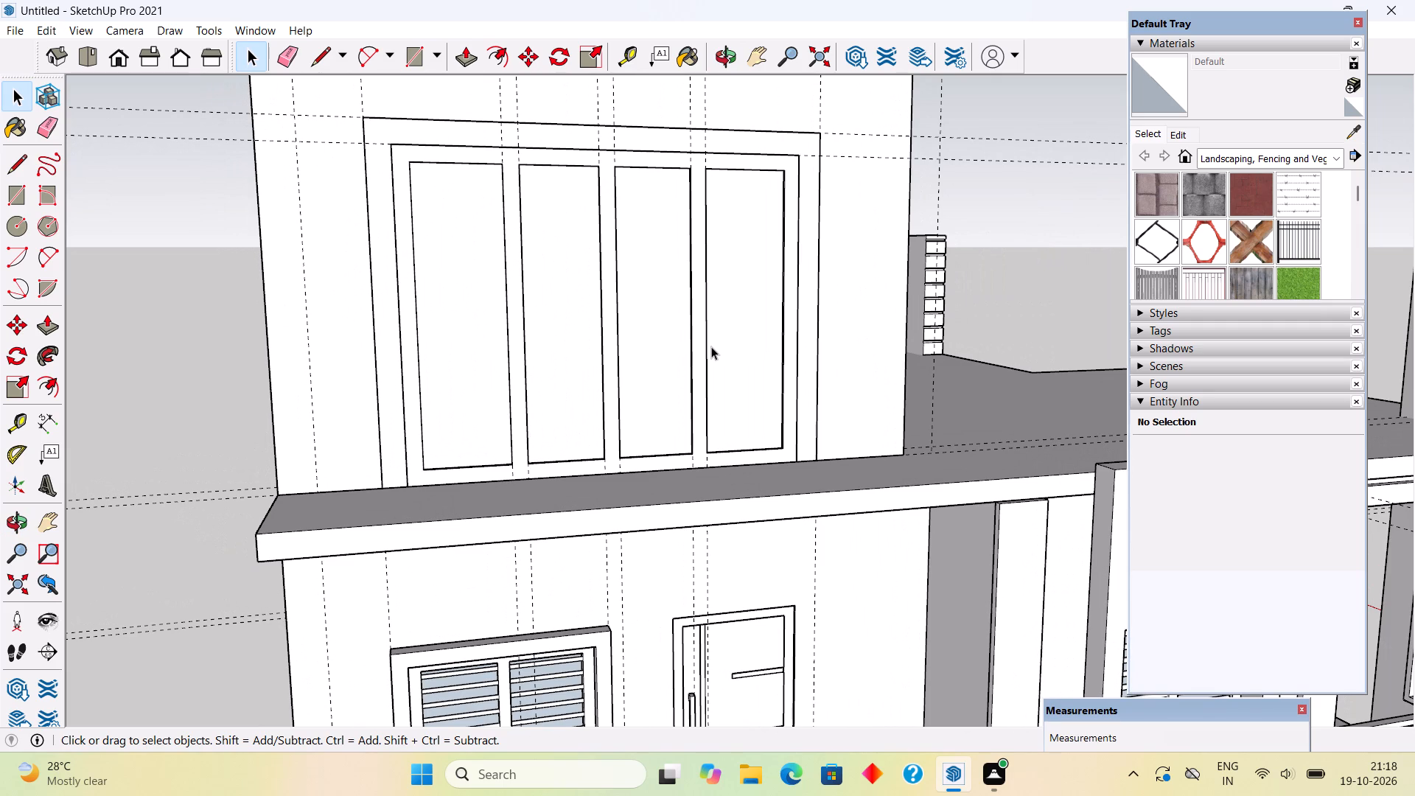
{"action": "scroll", "coordinate": [711, 346], "scroll_direction": "down", "scroll_amount": 8}
{"action": "middle_click_drag", "start_coordinate": [649, 352], "coordinate": [327, 478]}
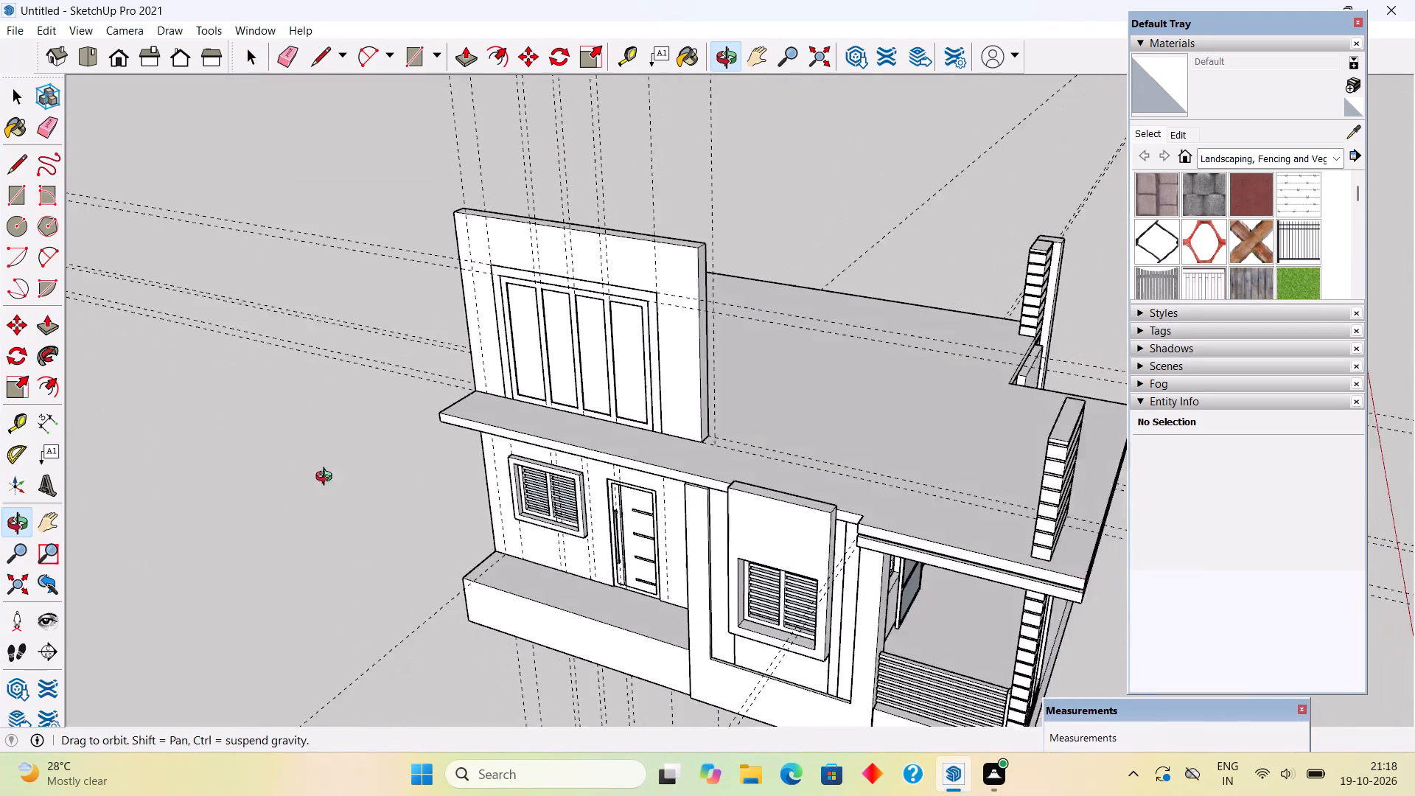
{"action": "middle_click_drag", "start_coordinate": [327, 478], "coordinate": [284, 481]}
{"action": "scroll", "coordinate": [284, 481], "scroll_direction": "up", "scroll_amount": 1}
{"action": "middle_click_drag", "start_coordinate": [785, 388], "coordinate": [654, 431]}
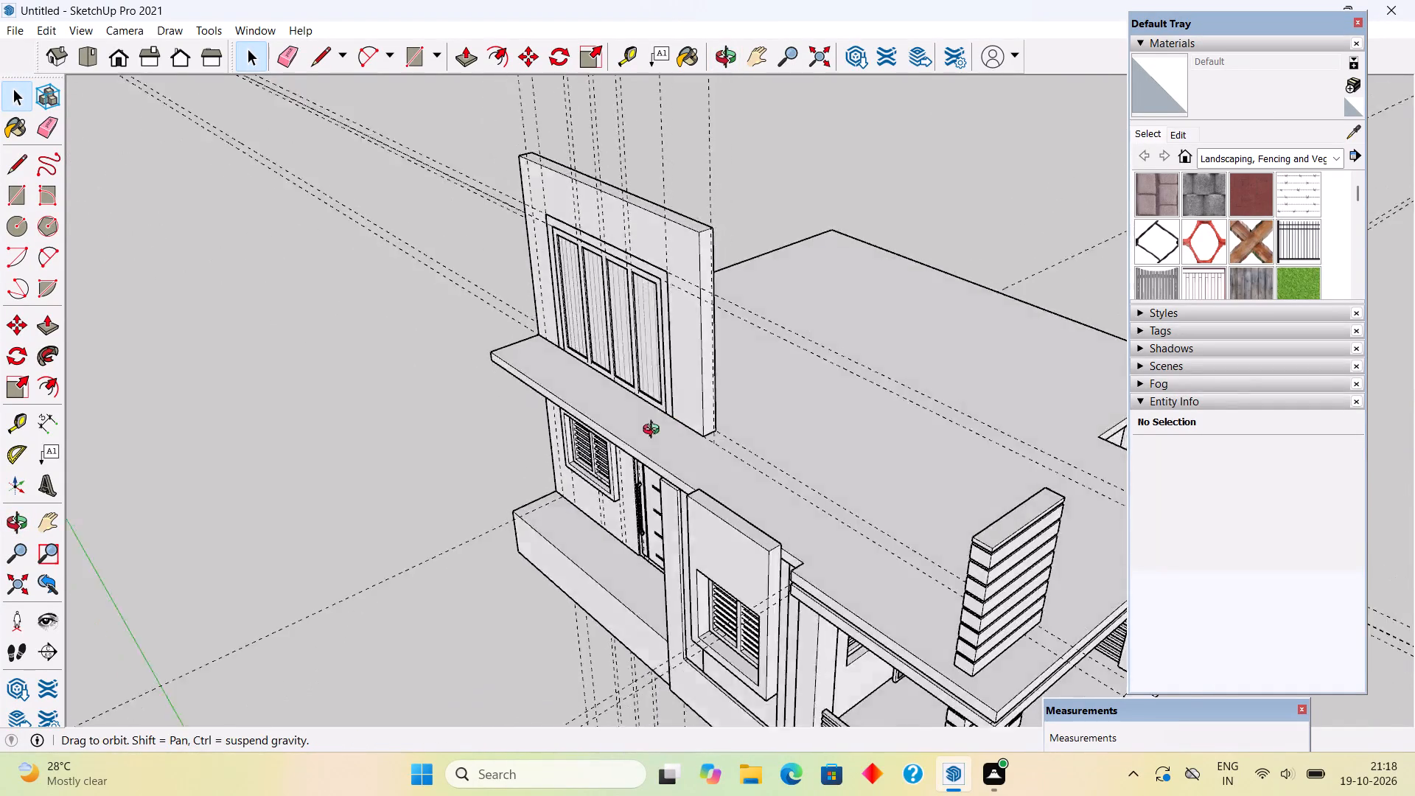
{"action": "middle_click_drag", "start_coordinate": [654, 431], "coordinate": [626, 461]}
{"action": "scroll", "coordinate": [626, 461], "scroll_direction": "up", "scroll_amount": 3}
{"action": "scroll", "coordinate": [744, 436], "scroll_direction": "up", "scroll_amount": 8}
{"action": "scroll", "coordinate": [761, 416], "scroll_direction": "down", "scroll_amount": 5}
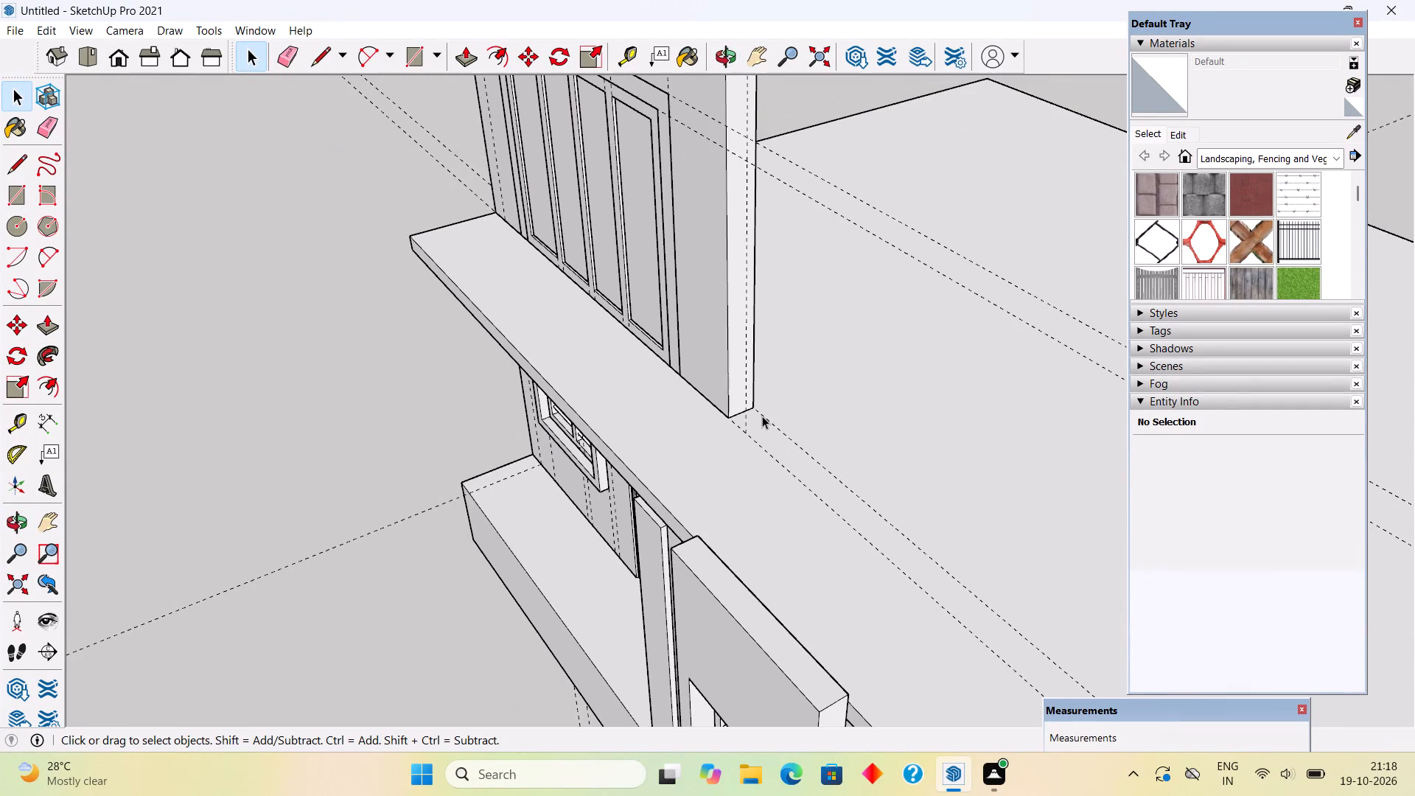
{"action": "scroll", "coordinate": [762, 416], "scroll_direction": "up", "scroll_amount": 6}
{"action": "key", "text": "t"}
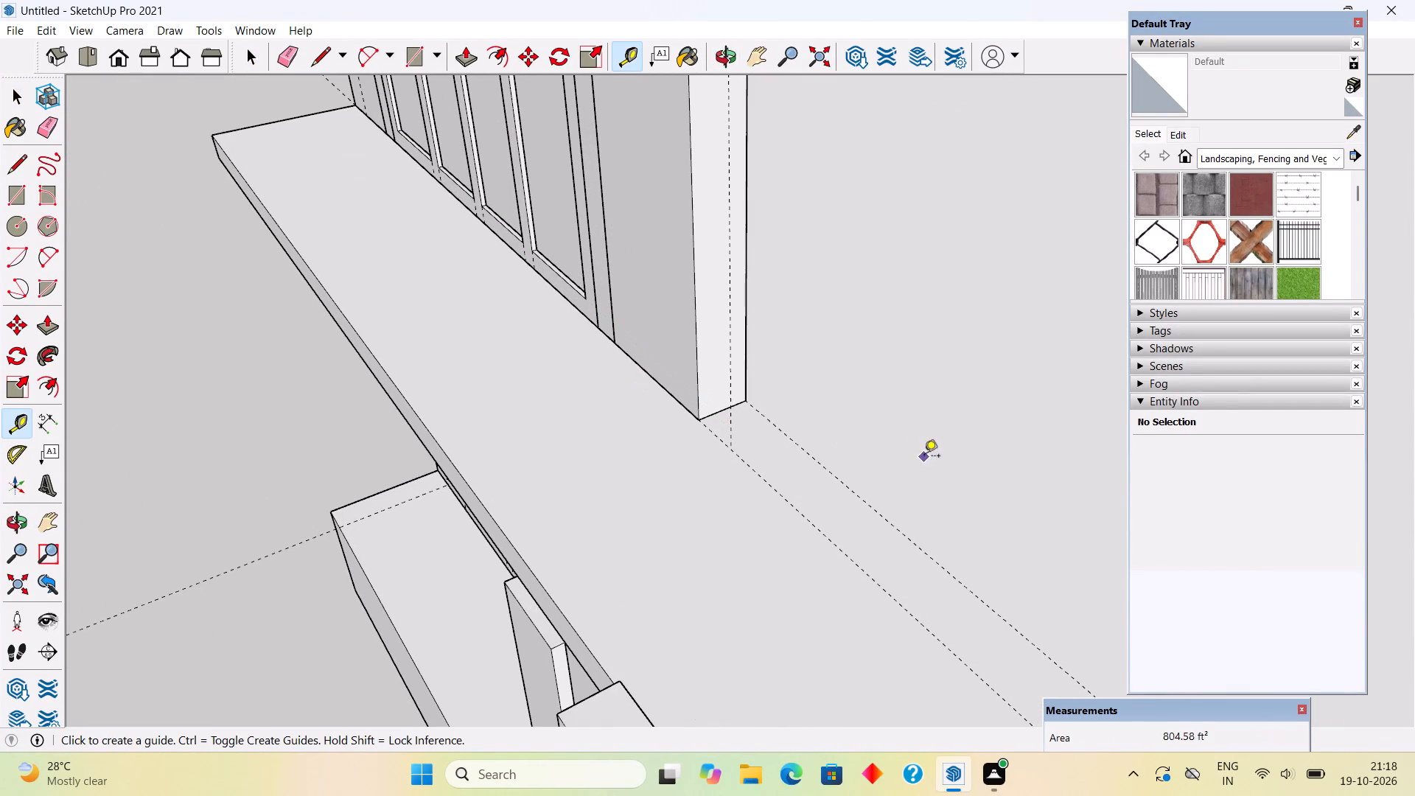
{"action": "scroll", "coordinate": [817, 426], "scroll_direction": "up", "scroll_amount": 2}
{"action": "double_click", "coordinate": [711, 404]}
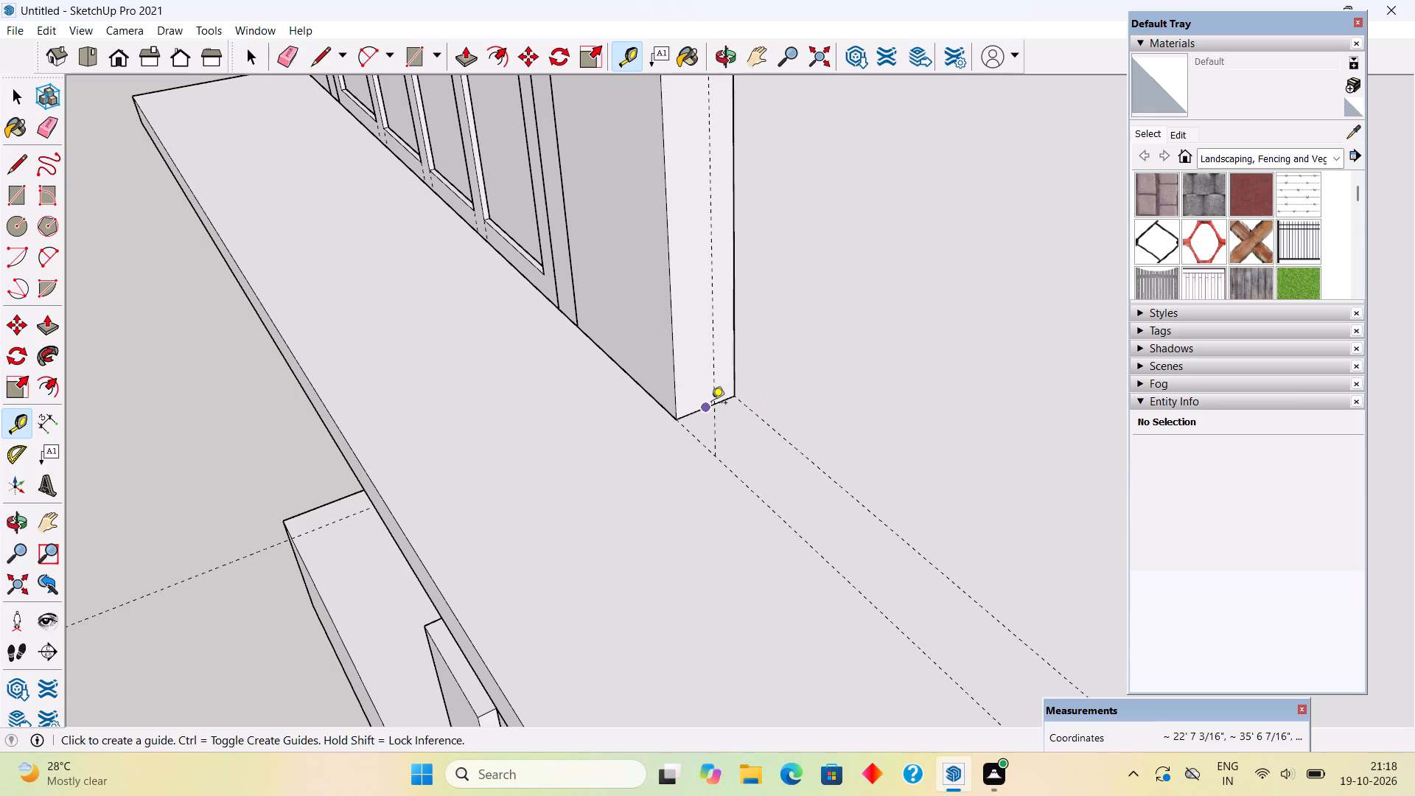
{"action": "left_click", "coordinate": [769, 380]}
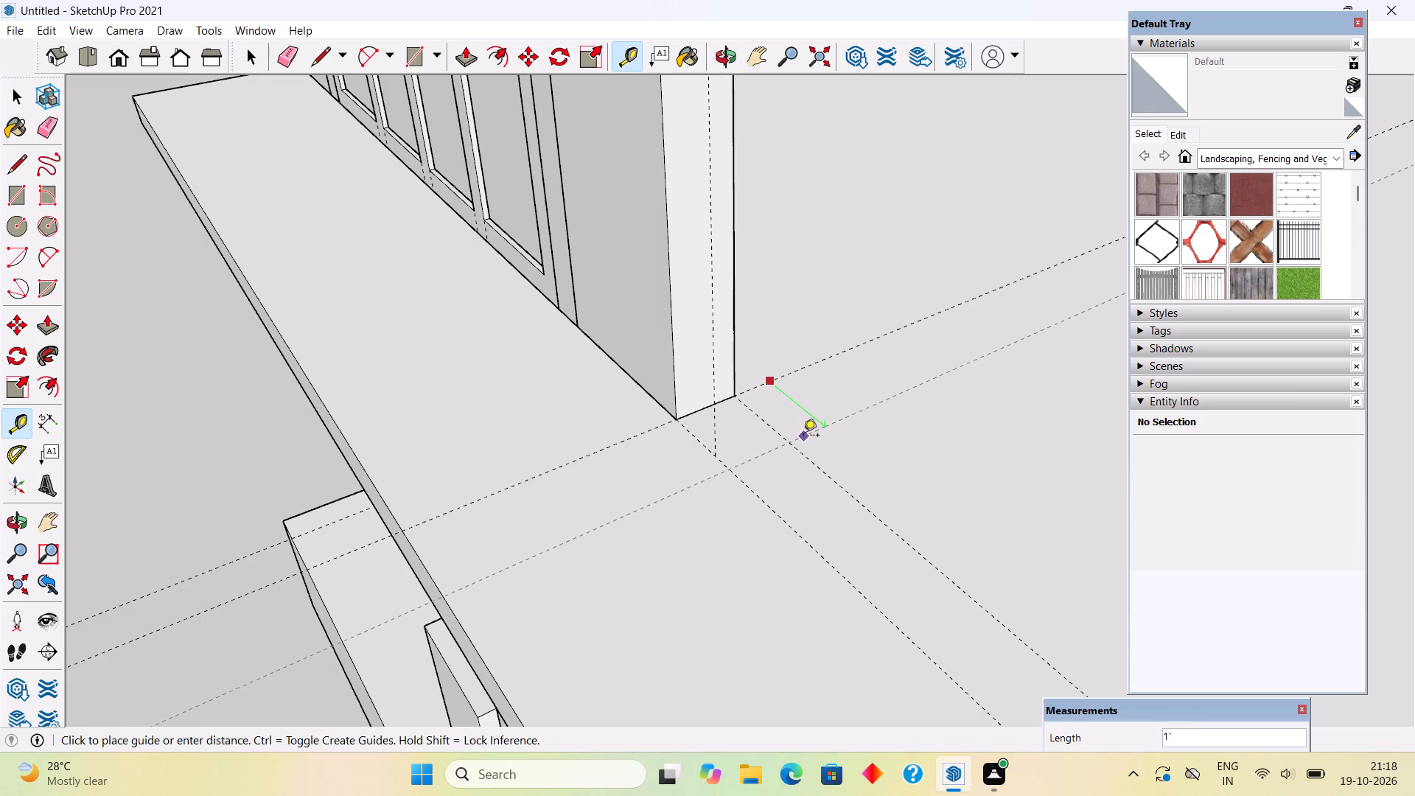
{"action": "type", "text": "9\""}
{"action": "key", "text": "Return"}
{"action": "key", "text": "r"}
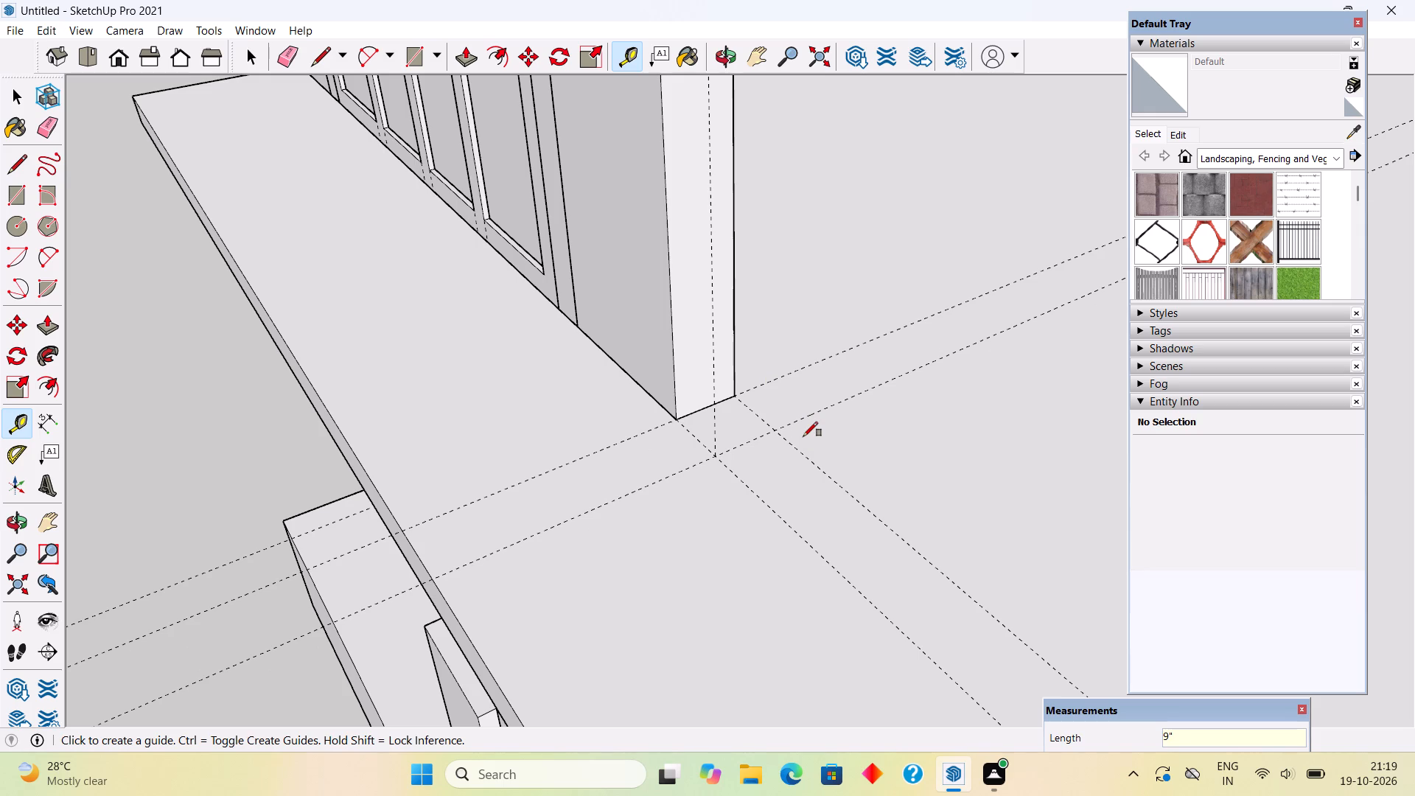
{"action": "key", "text": "space"}
Add a guide across the roof along the slab's notch edge beside the porch roof.
{"action": "scroll", "coordinate": [783, 448], "scroll_direction": "down", "scroll_amount": 4}
{"action": "scroll", "coordinate": [716, 470], "scroll_direction": "down", "scroll_amount": 7}
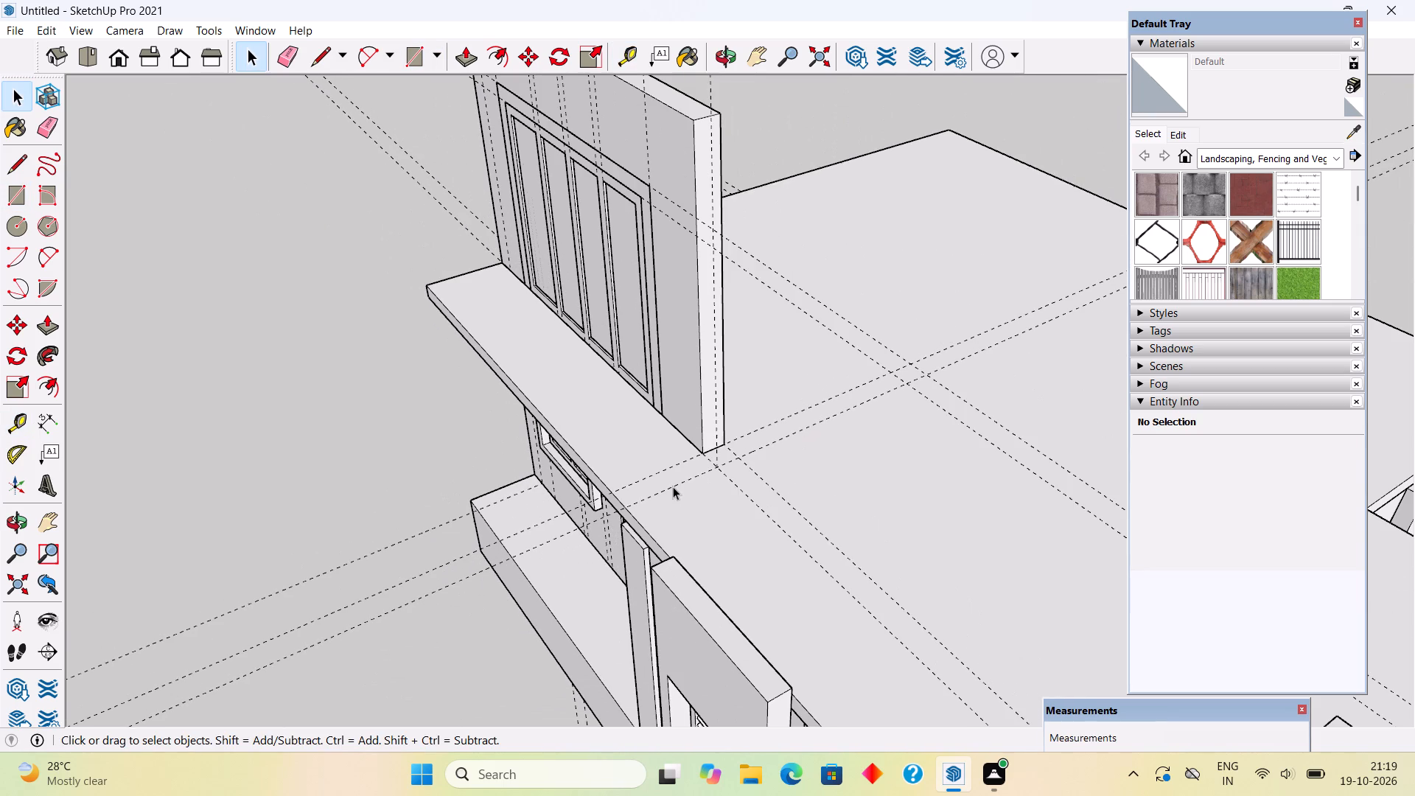
{"action": "scroll", "coordinate": [634, 482], "scroll_direction": "down", "scroll_amount": 3}
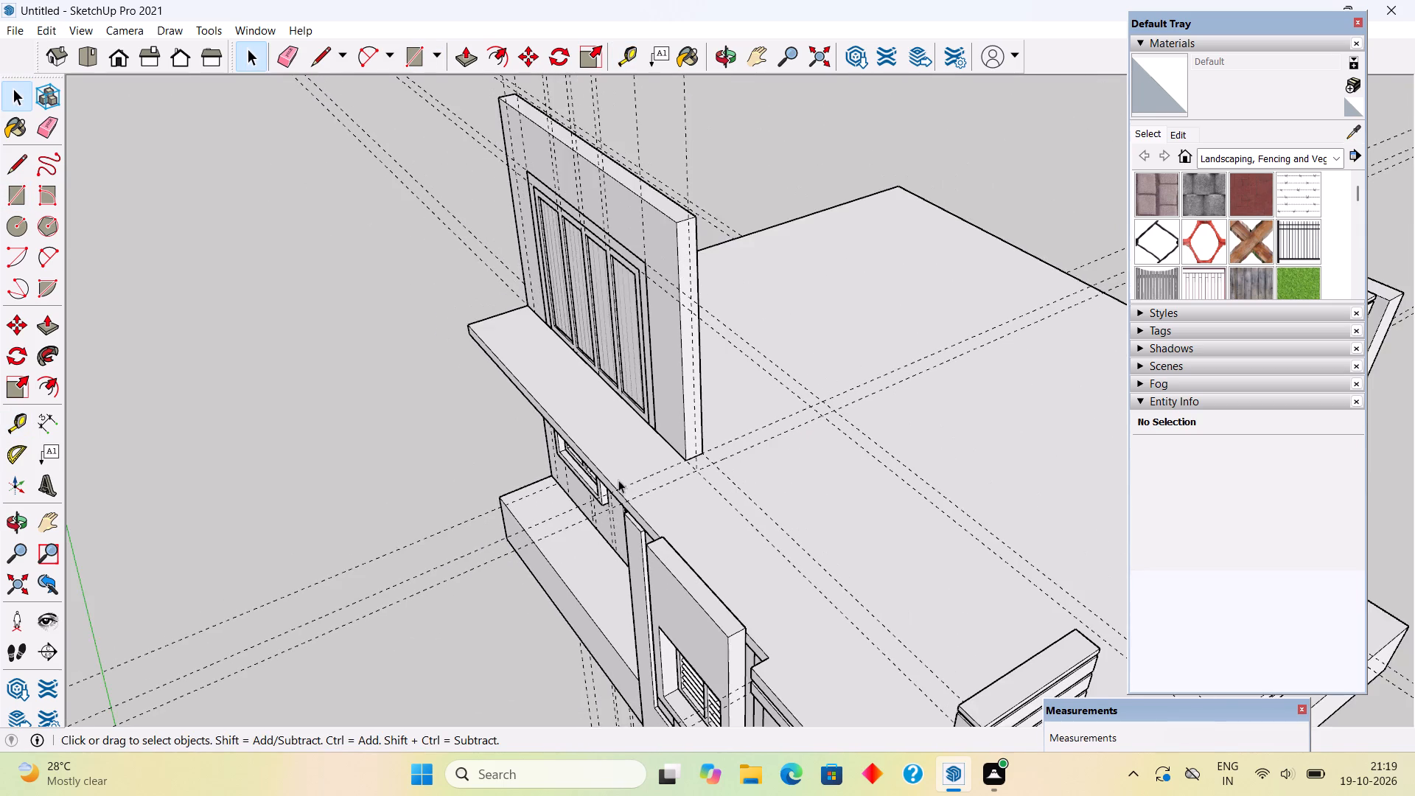
{"action": "scroll", "coordinate": [618, 479], "scroll_direction": "down", "scroll_amount": 5}
{"action": "middle_click_drag", "start_coordinate": [725, 572], "coordinate": [954, 520]}
{"action": "middle_click_drag", "start_coordinate": [696, 543], "coordinate": [632, 513]}
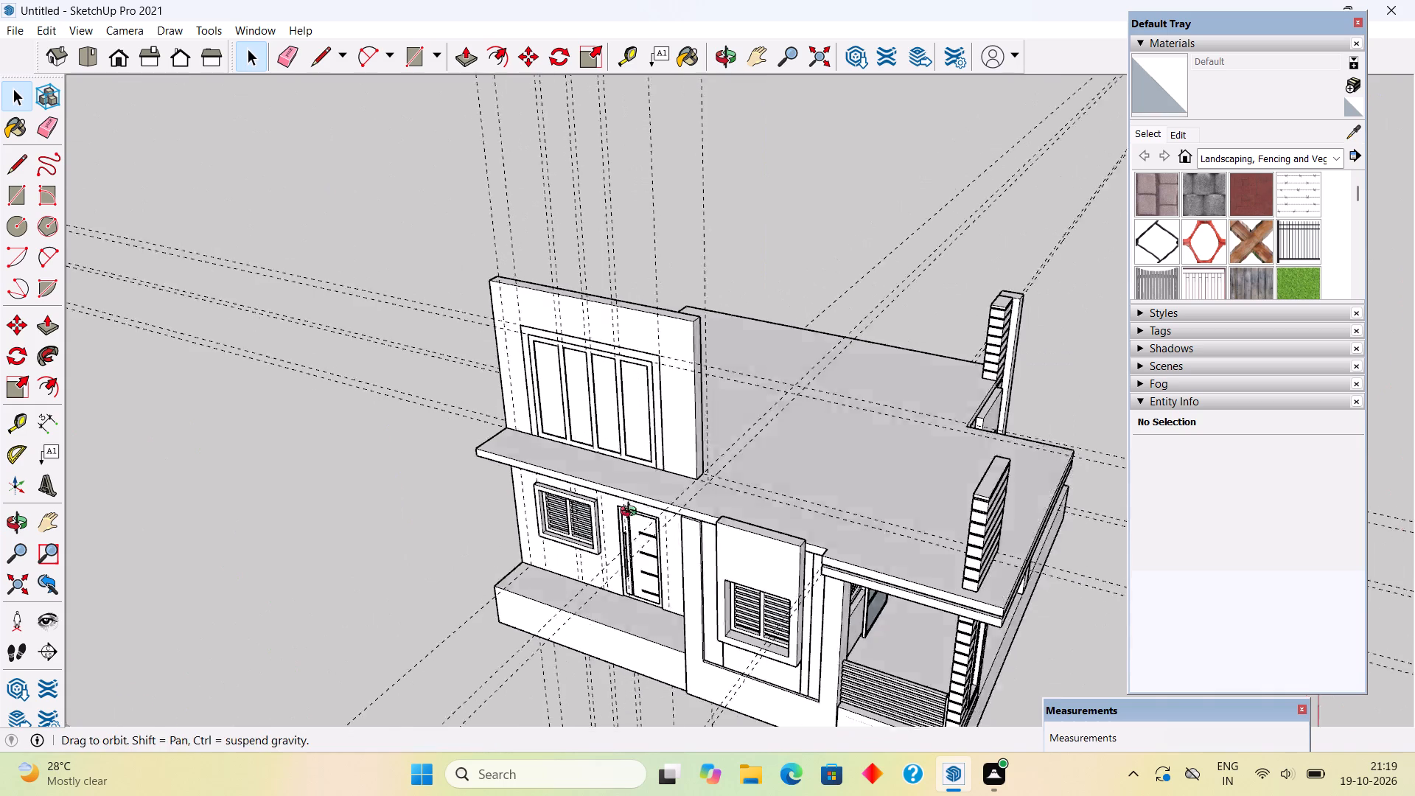
{"action": "middle_click_drag", "start_coordinate": [632, 513], "coordinate": [187, 421]}
{"action": "middle_click_drag", "start_coordinate": [806, 463], "coordinate": [740, 540]}
{"action": "scroll", "coordinate": [877, 560], "scroll_direction": "up", "scroll_amount": 5}
{"action": "key", "text": "t"}
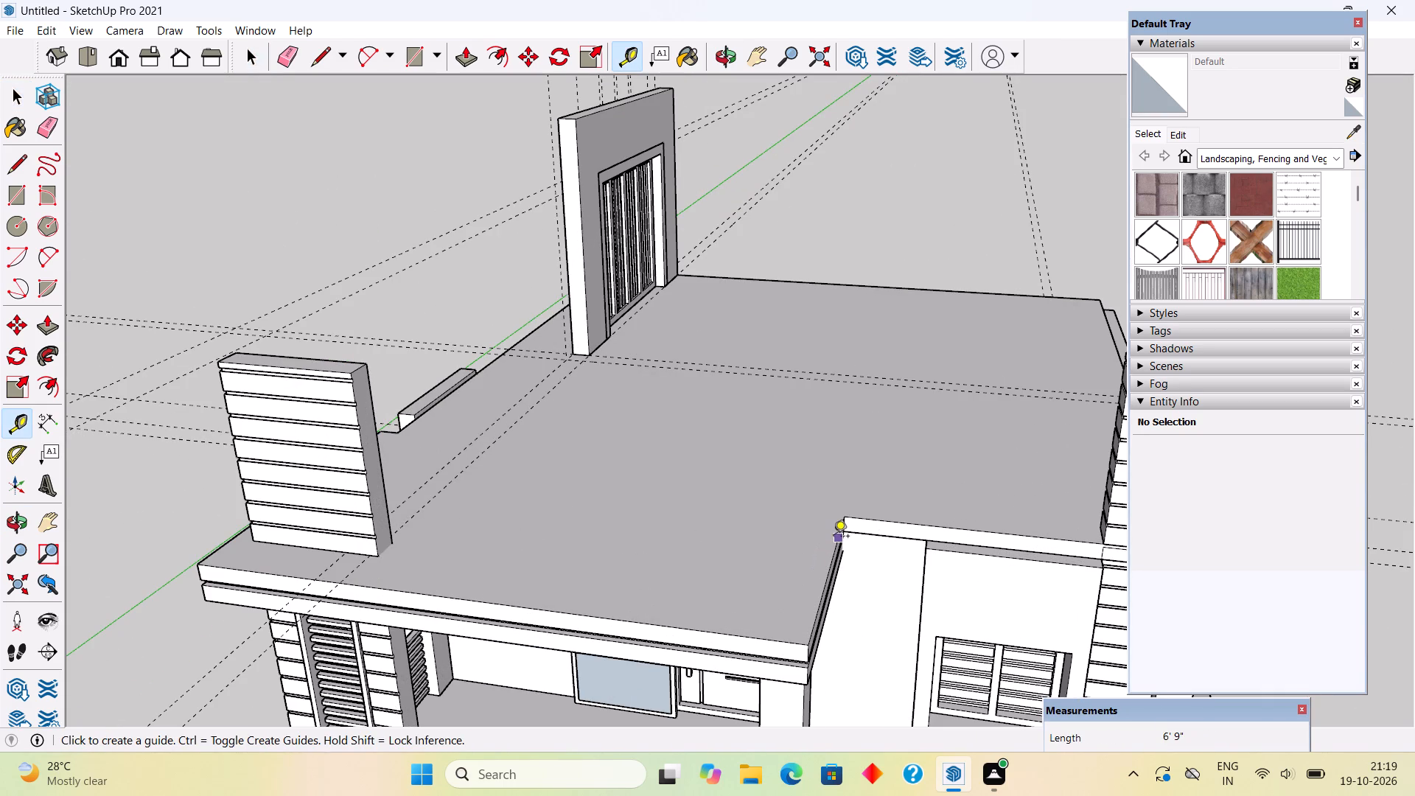
{"action": "double_click", "coordinate": [834, 536]}
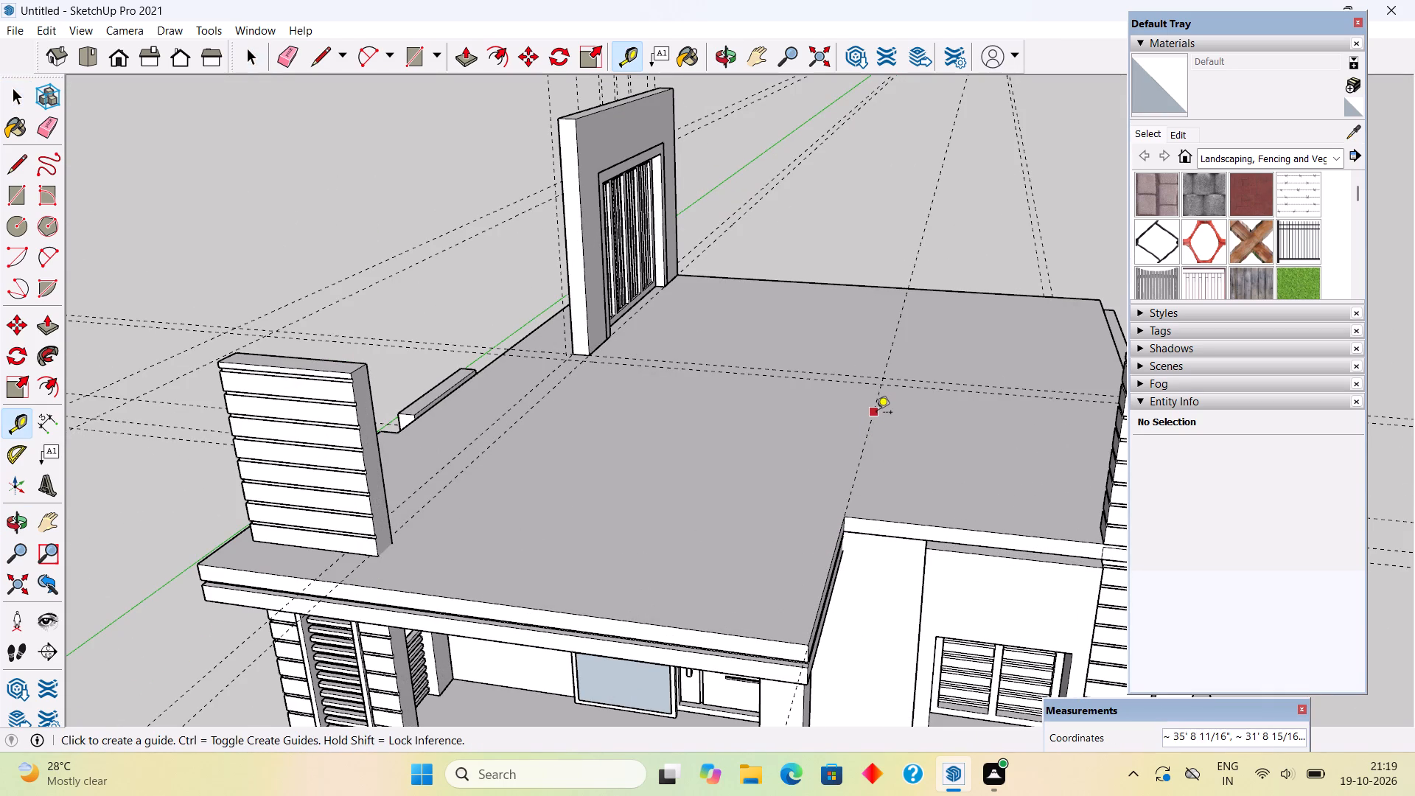
{"action": "left_click", "coordinate": [876, 413]}
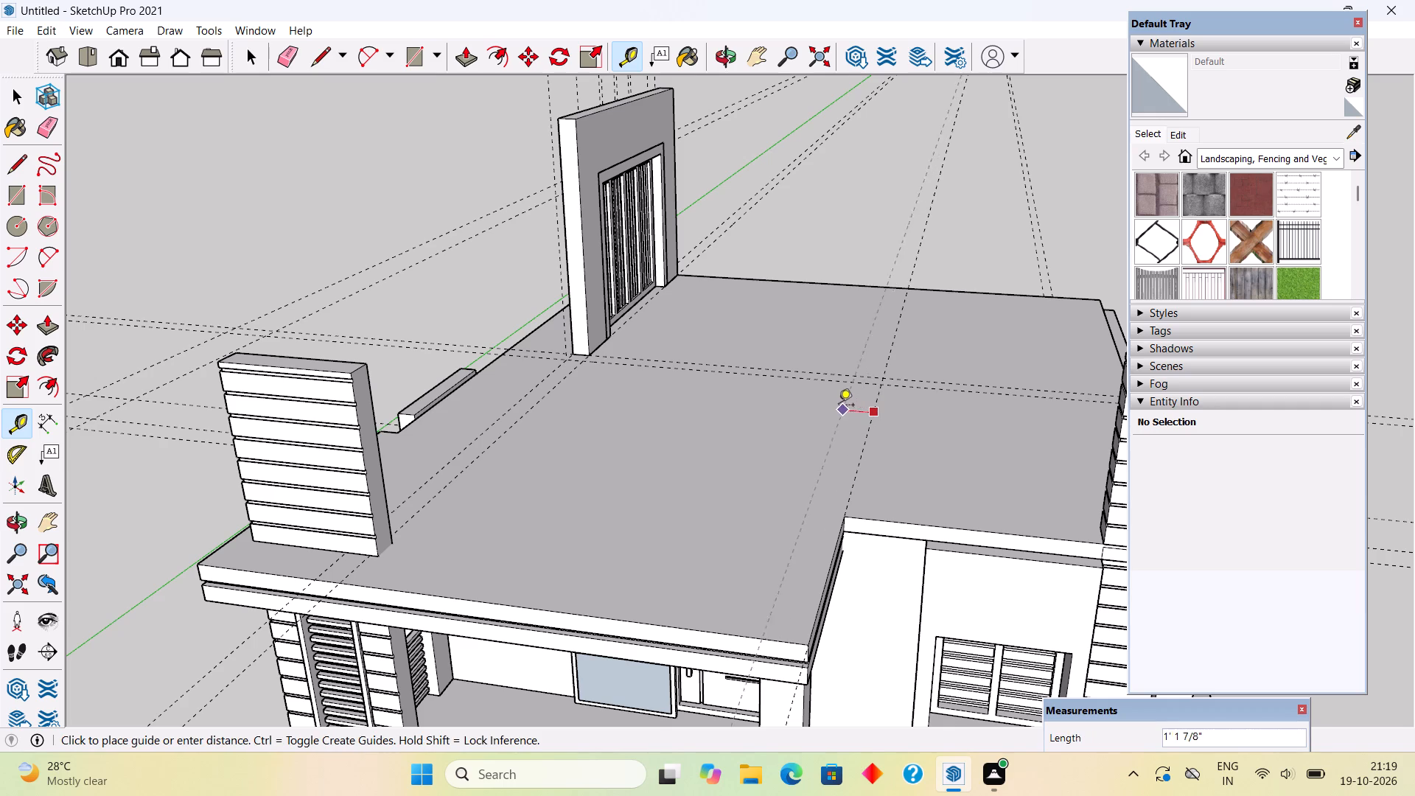
{"action": "scroll", "coordinate": [794, 402], "scroll_direction": "up", "scroll_amount": 5}
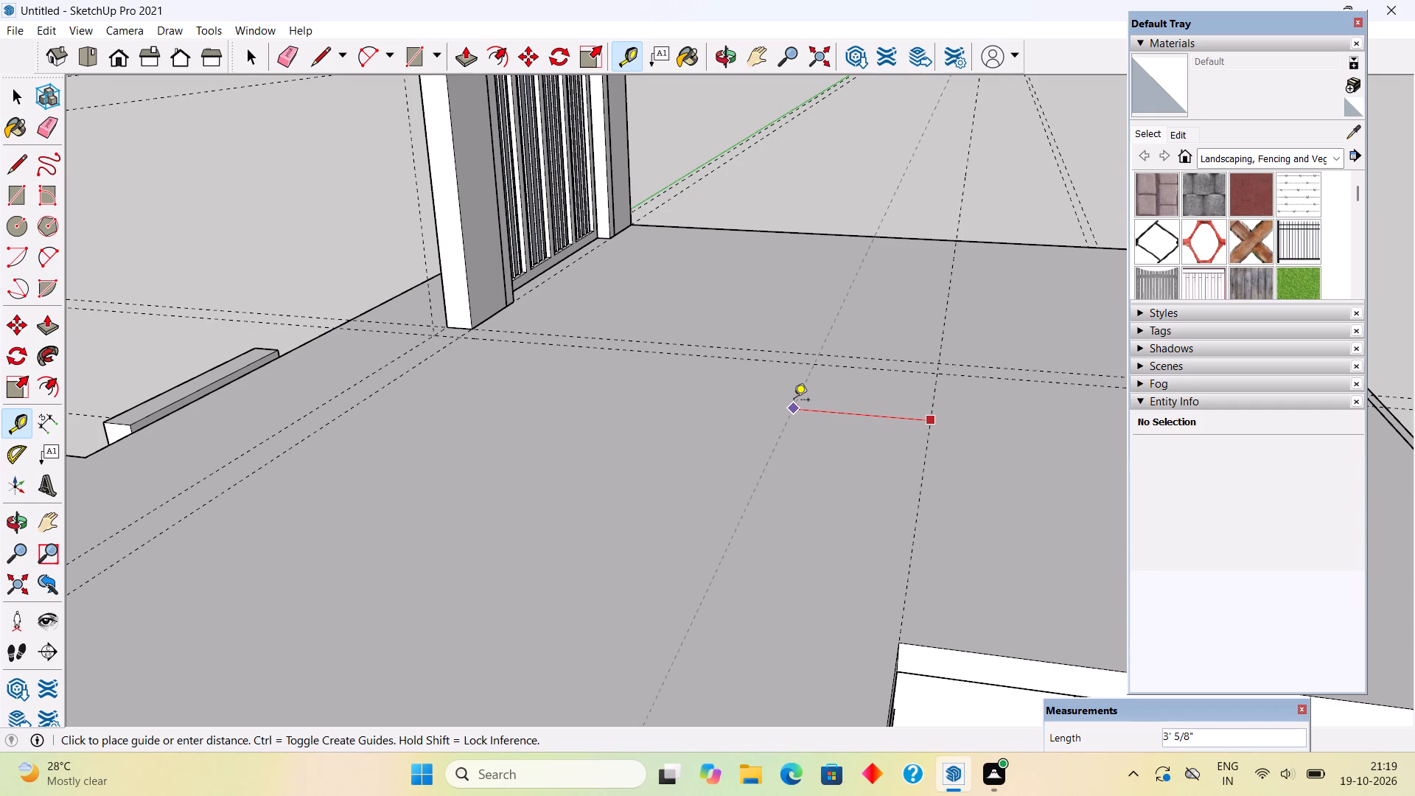
{"action": "key", "text": "space"}
{"action": "key", "text": "space"}
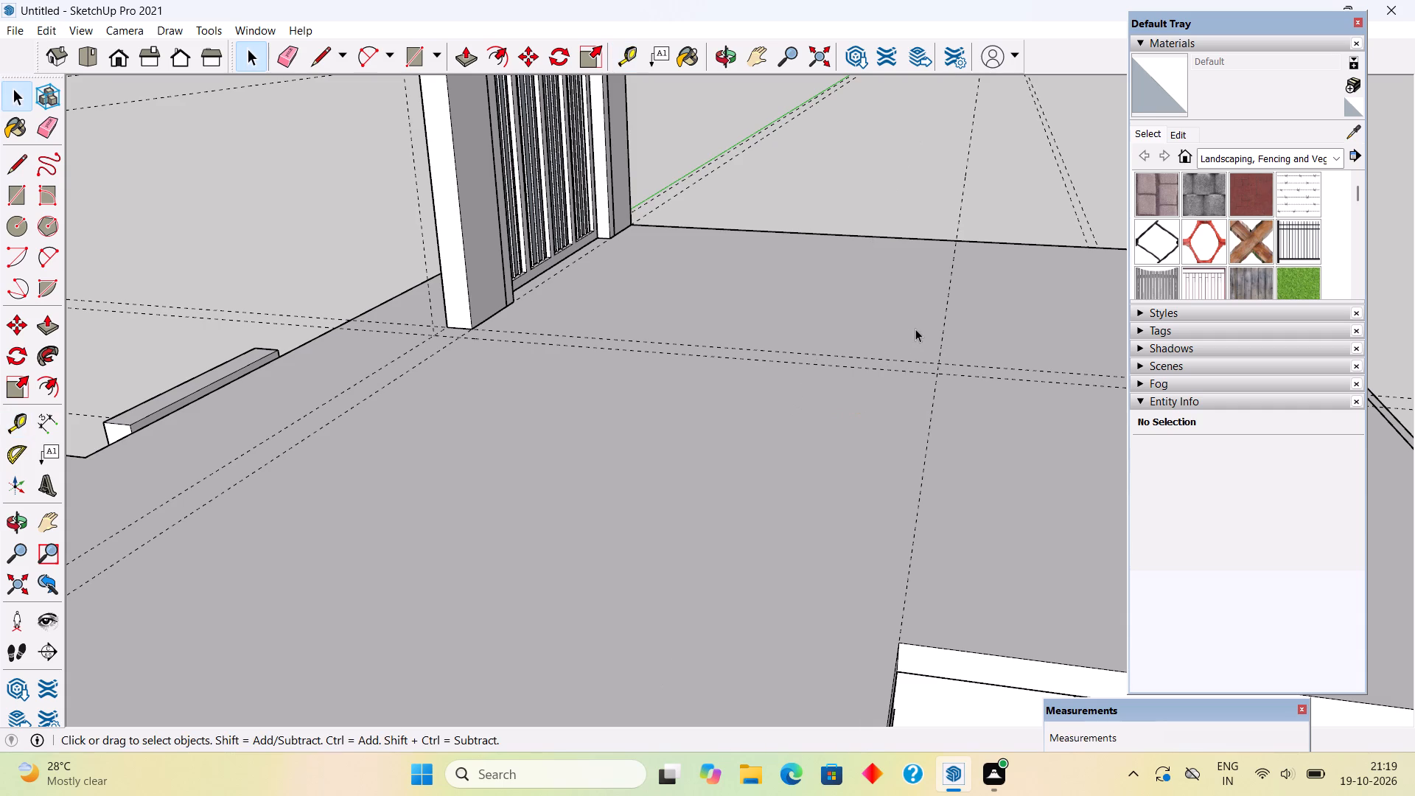
Draw a 9" wide rectangle on the roof from the upper wall's end corner to the guide crossing at the roof notch line.
{"action": "middle_click_drag", "start_coordinate": [896, 397], "coordinate": [926, 685]}
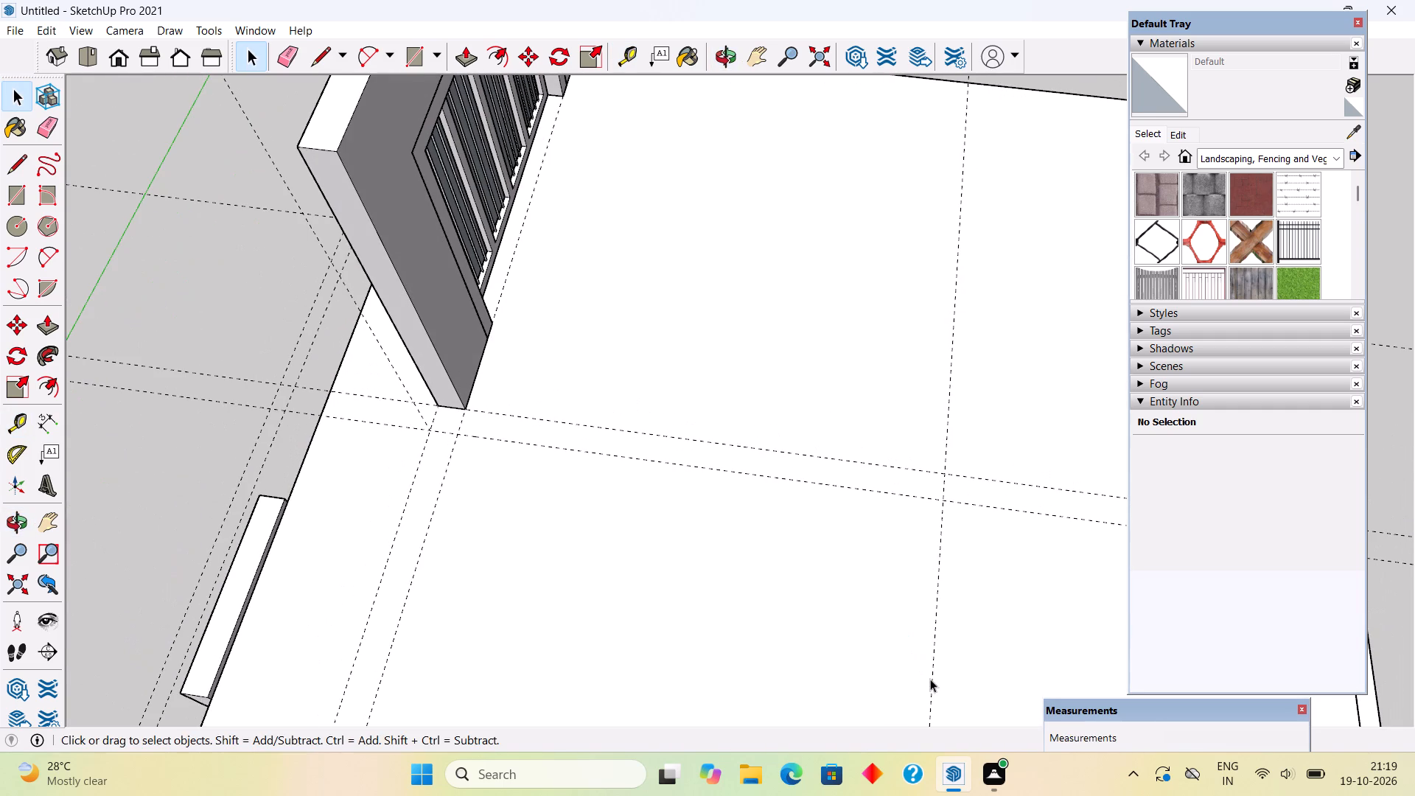
{"action": "key", "text": "r"}
{"action": "left_click", "coordinate": [436, 404]}
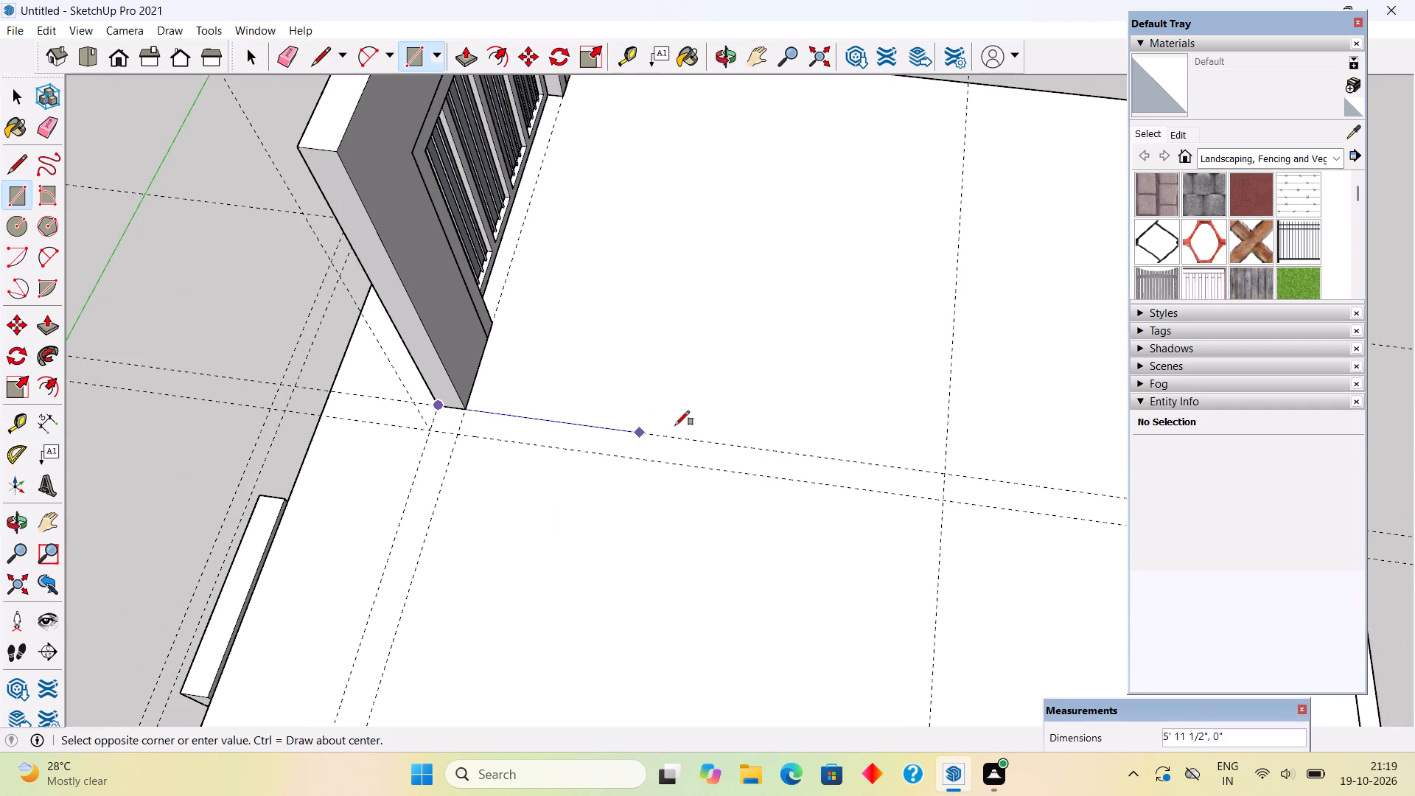
{"action": "left_click", "coordinate": [940, 501]}
Push/Pull the rectangle up to the top of the upper window wall to form a side wall.
{"action": "key", "text": "p"}
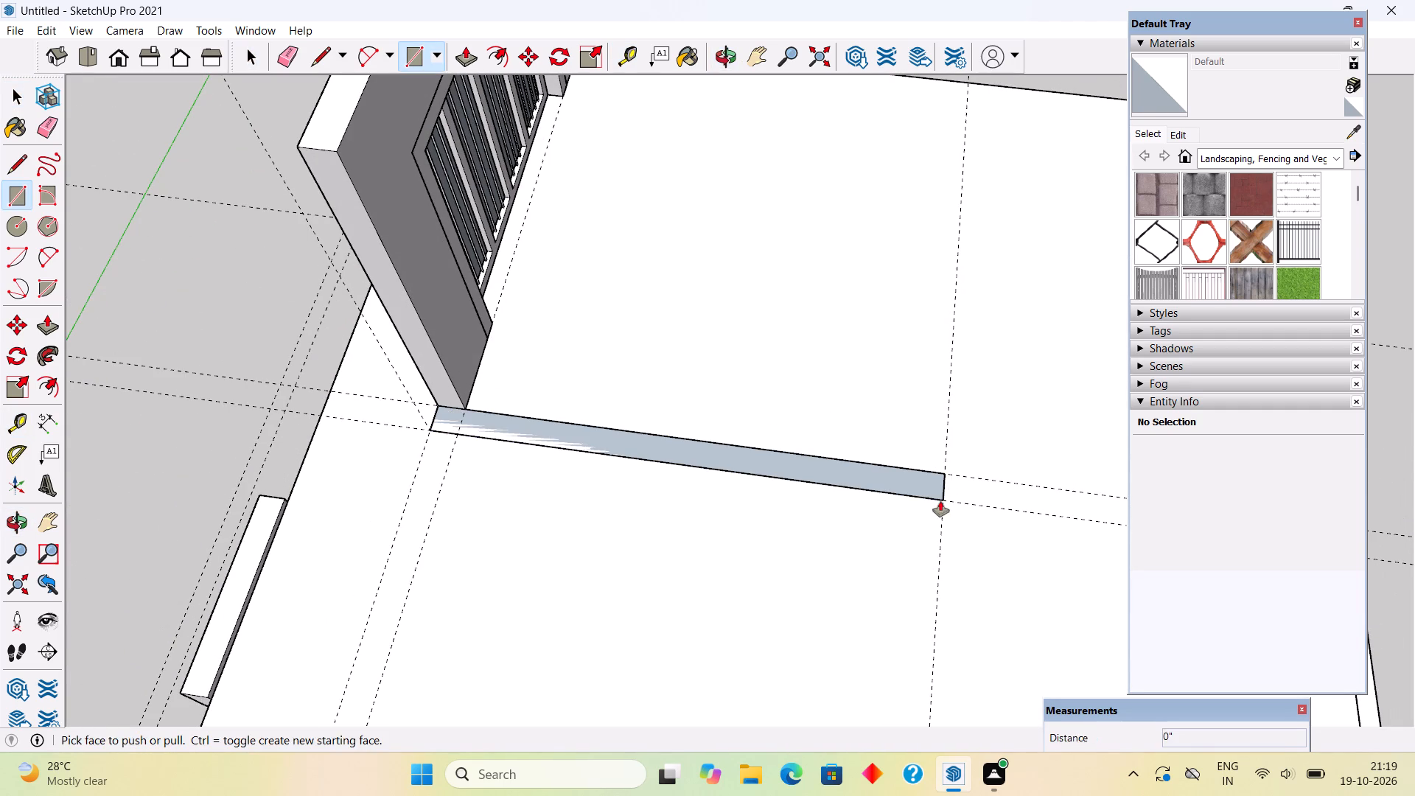
{"action": "left_click", "coordinate": [934, 491]}
{"action": "middle_click_drag", "start_coordinate": [410, 382], "coordinate": [1136, 420]}
{"action": "left_click", "coordinate": [849, 457]}
{"action": "key", "text": "space"}
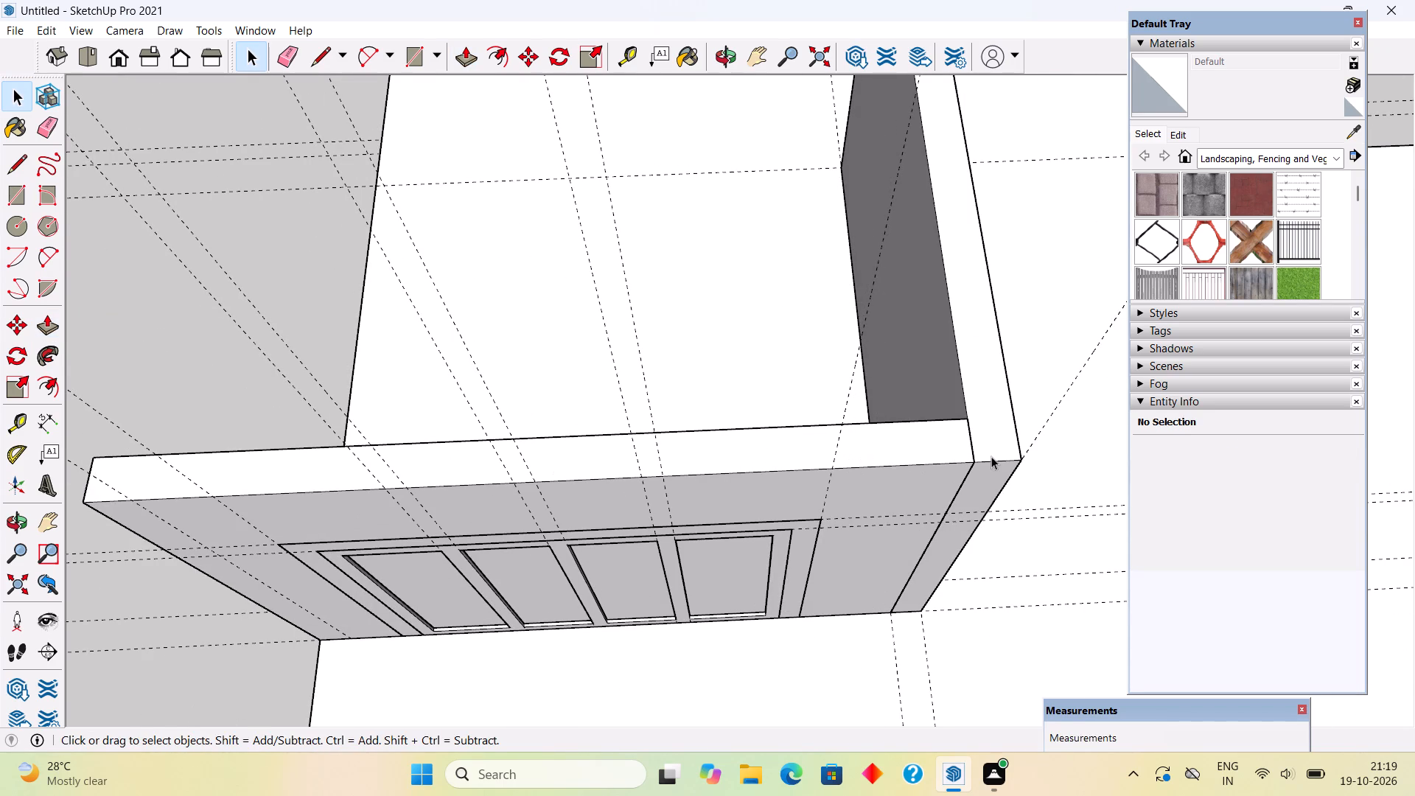
Make the whole new side wall a group and clear the selection.
{"action": "triple_click", "coordinate": [992, 455]}
{"action": "right_click", "coordinate": [996, 450]}
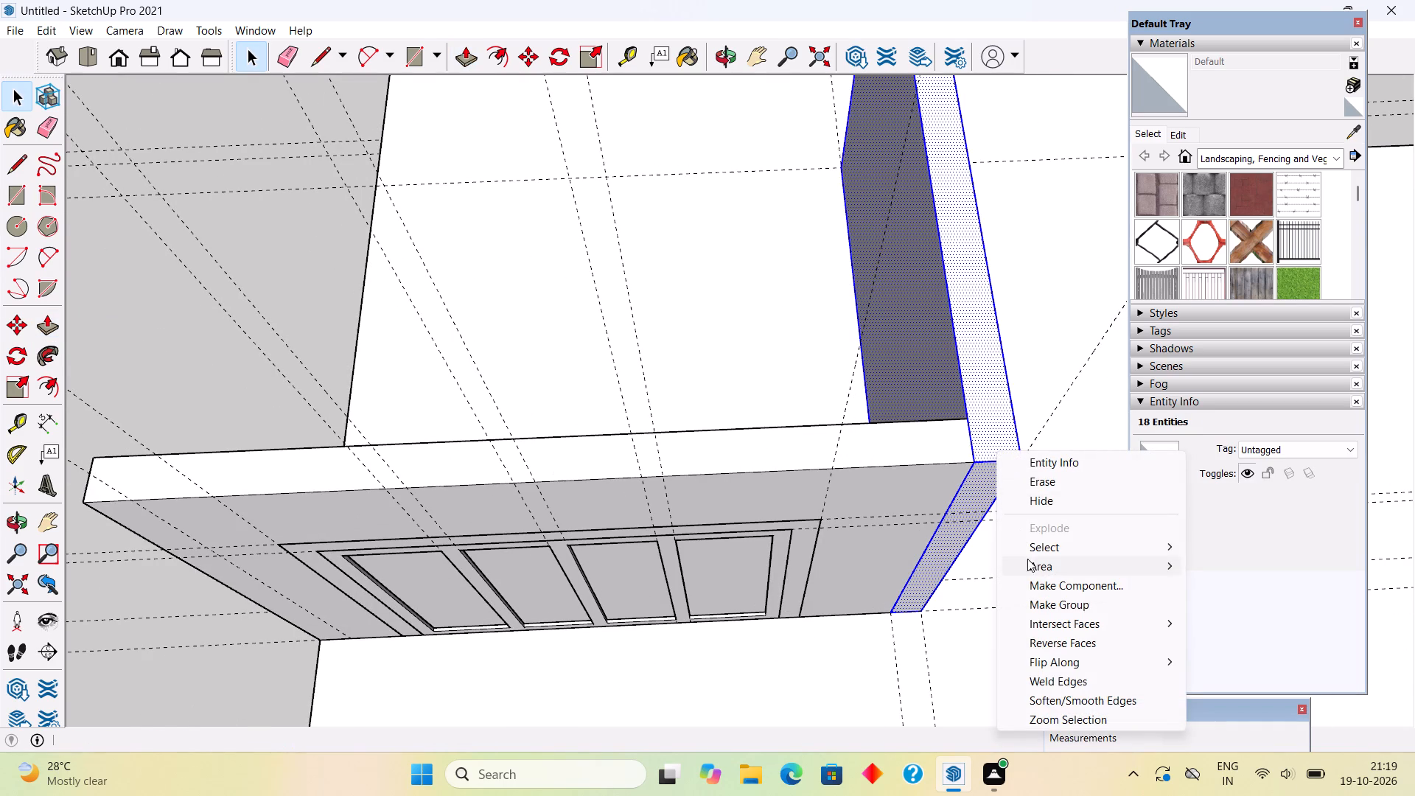
{"action": "left_click", "coordinate": [1041, 601]}
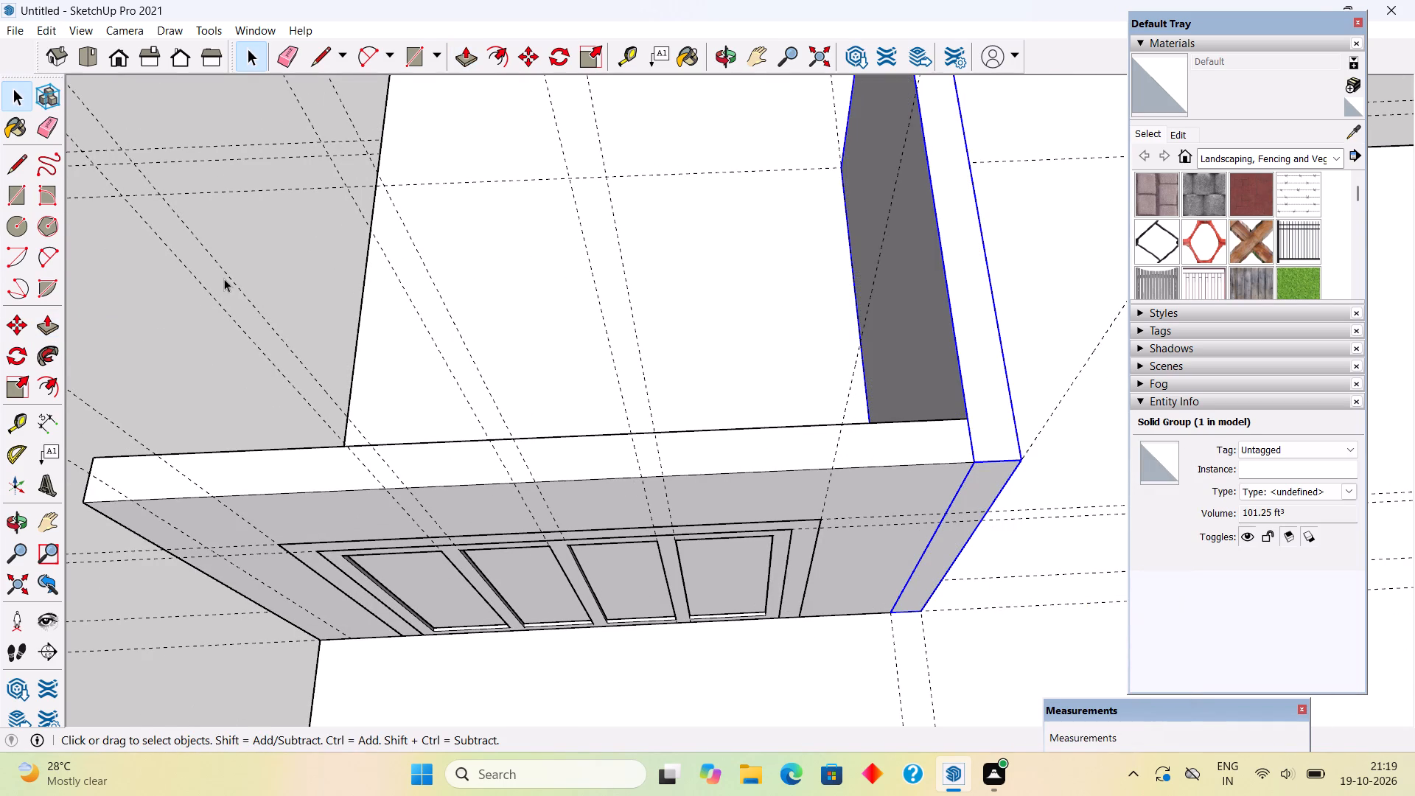
{"action": "left_click", "coordinate": [266, 256]}
Examine the new upper side wall and the house from the porch, front and rear sides.
{"action": "middle_click_drag", "start_coordinate": [610, 408], "coordinate": [408, 324]}
{"action": "scroll", "coordinate": [408, 324], "scroll_direction": "down", "scroll_amount": 4}
{"action": "middle_click_drag", "start_coordinate": [517, 411], "coordinate": [338, 279]}
{"action": "scroll", "coordinate": [340, 280], "scroll_direction": "down", "scroll_amount": 2}
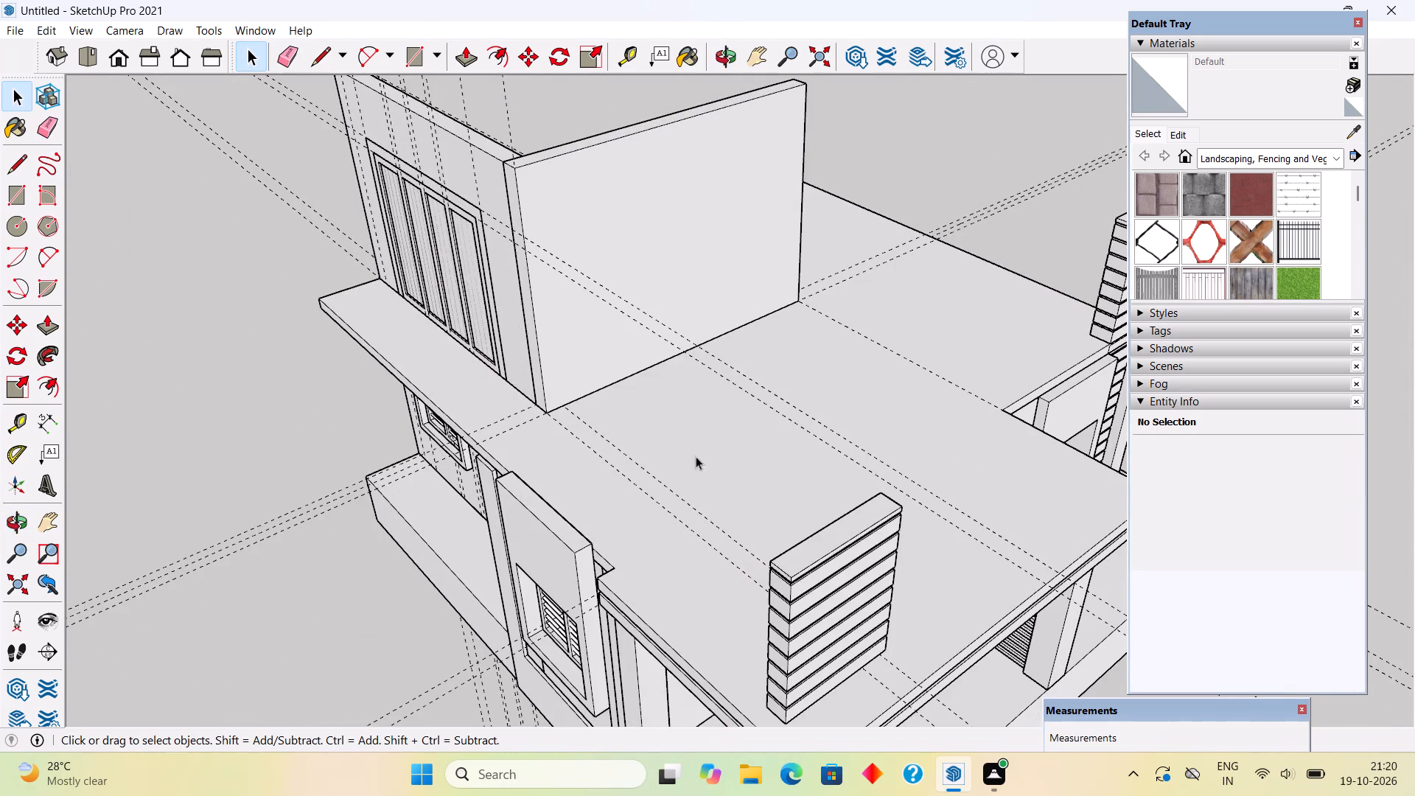
{"action": "middle_click_drag", "start_coordinate": [688, 451], "coordinate": [453, 306]}
{"action": "scroll", "coordinate": [453, 306], "scroll_direction": "down", "scroll_amount": 2}
{"action": "middle_click_drag", "start_coordinate": [604, 407], "coordinate": [599, 240]}
{"action": "scroll", "coordinate": [597, 251], "scroll_direction": "up", "scroll_amount": 2}
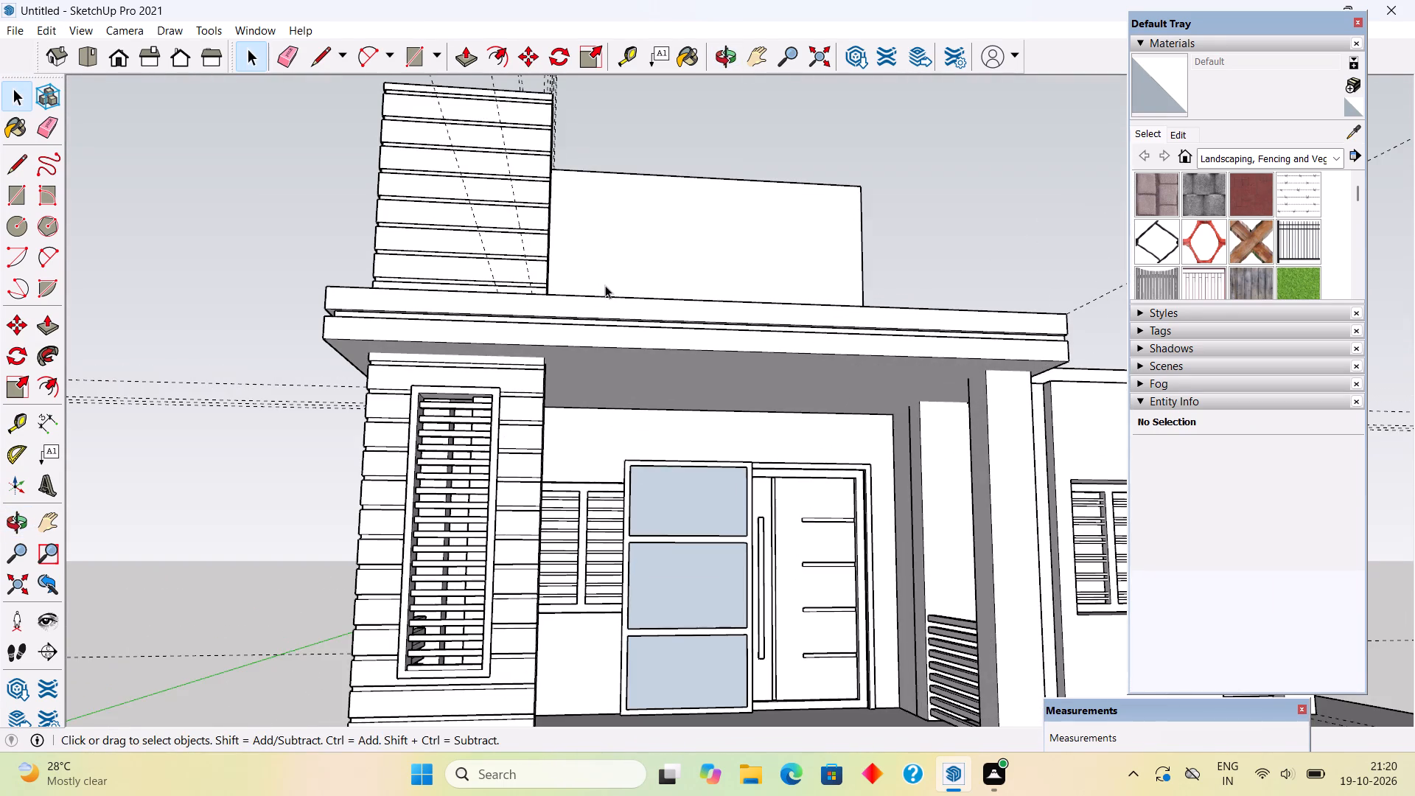
{"action": "middle_click_drag", "start_coordinate": [610, 346], "coordinate": [1205, 447]}
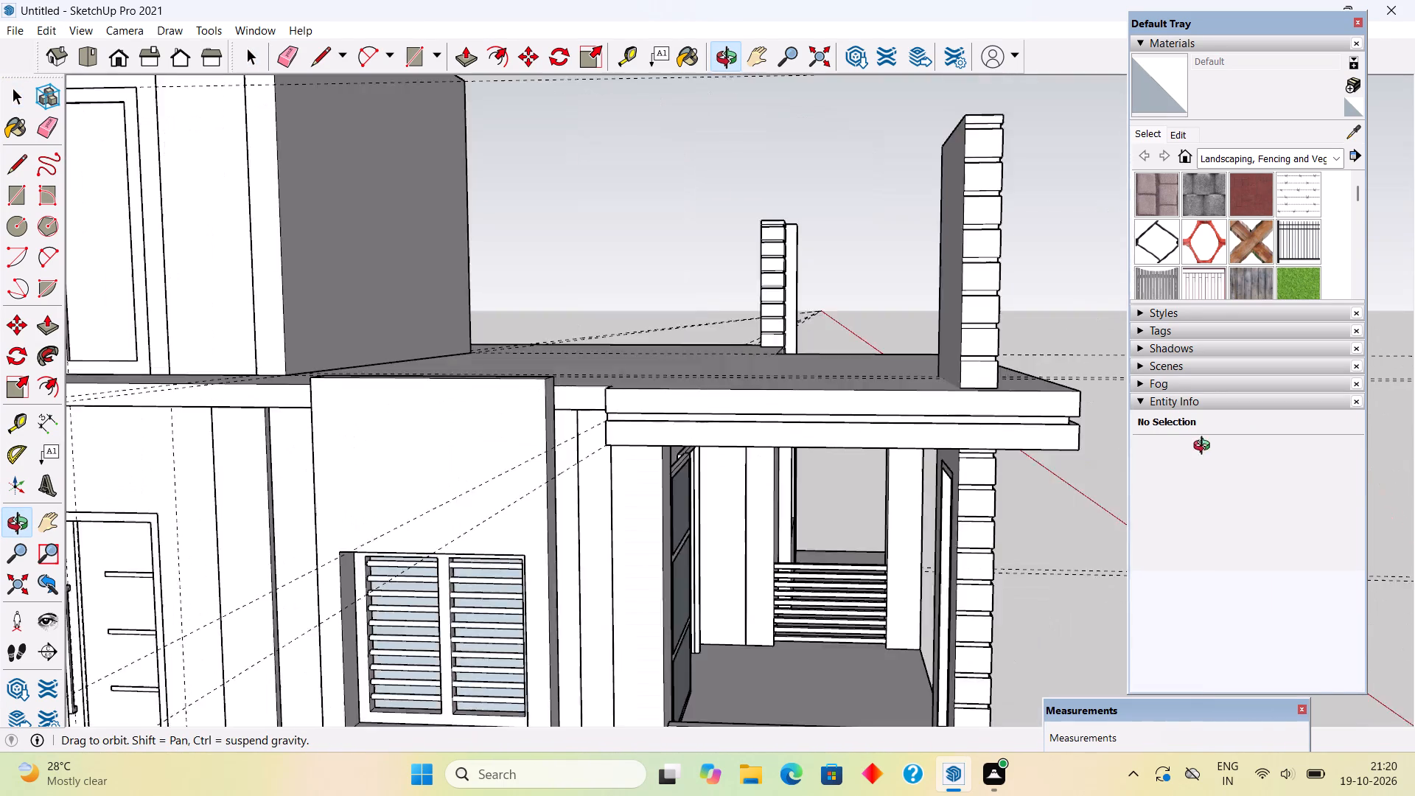
{"action": "middle_click_drag", "start_coordinate": [1205, 447], "coordinate": [1204, 448]}
{"action": "scroll", "coordinate": [467, 489], "scroll_direction": "down", "scroll_amount": 13}
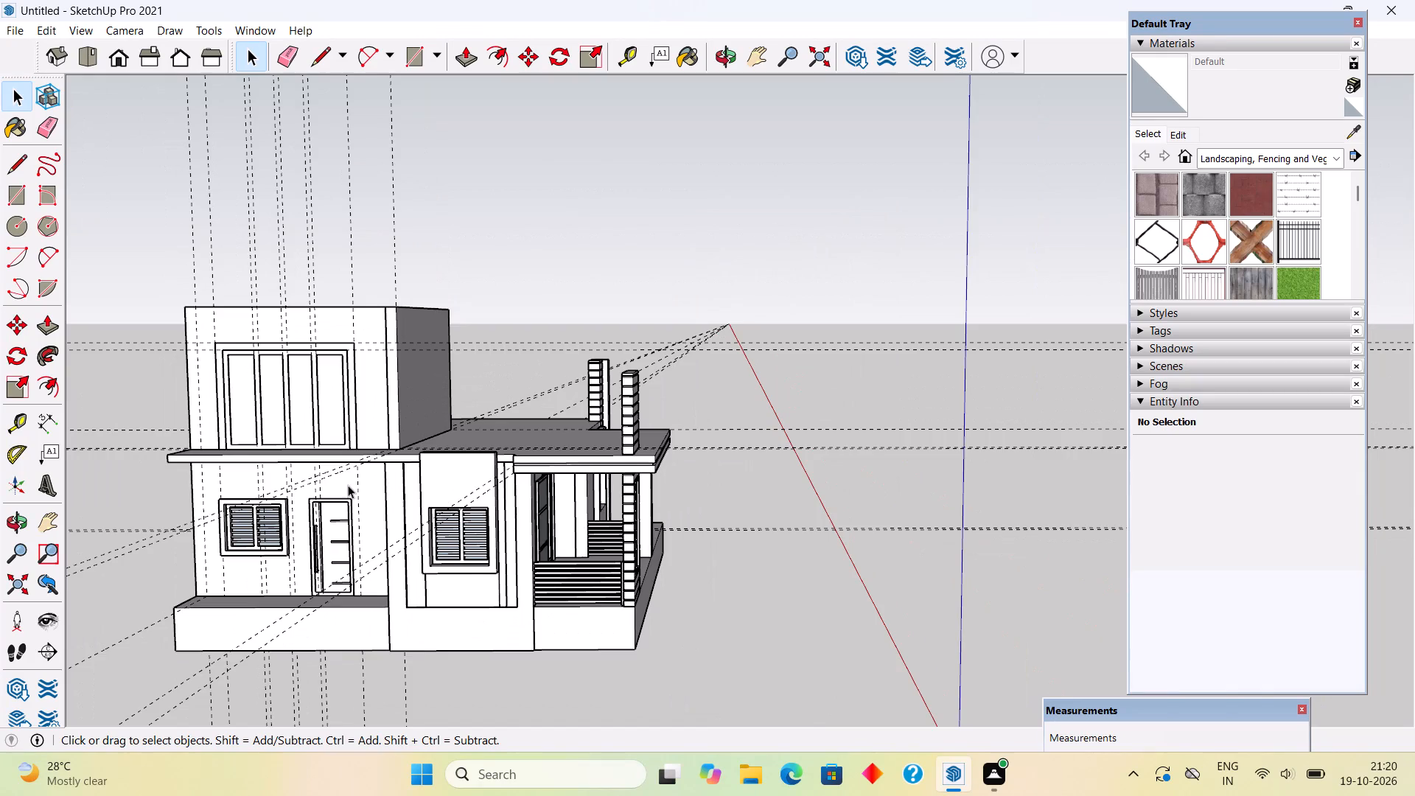
{"action": "middle_click_drag", "start_coordinate": [345, 477], "coordinate": [593, 477]}
{"action": "scroll", "coordinate": [593, 478], "scroll_direction": "down", "scroll_amount": 4}
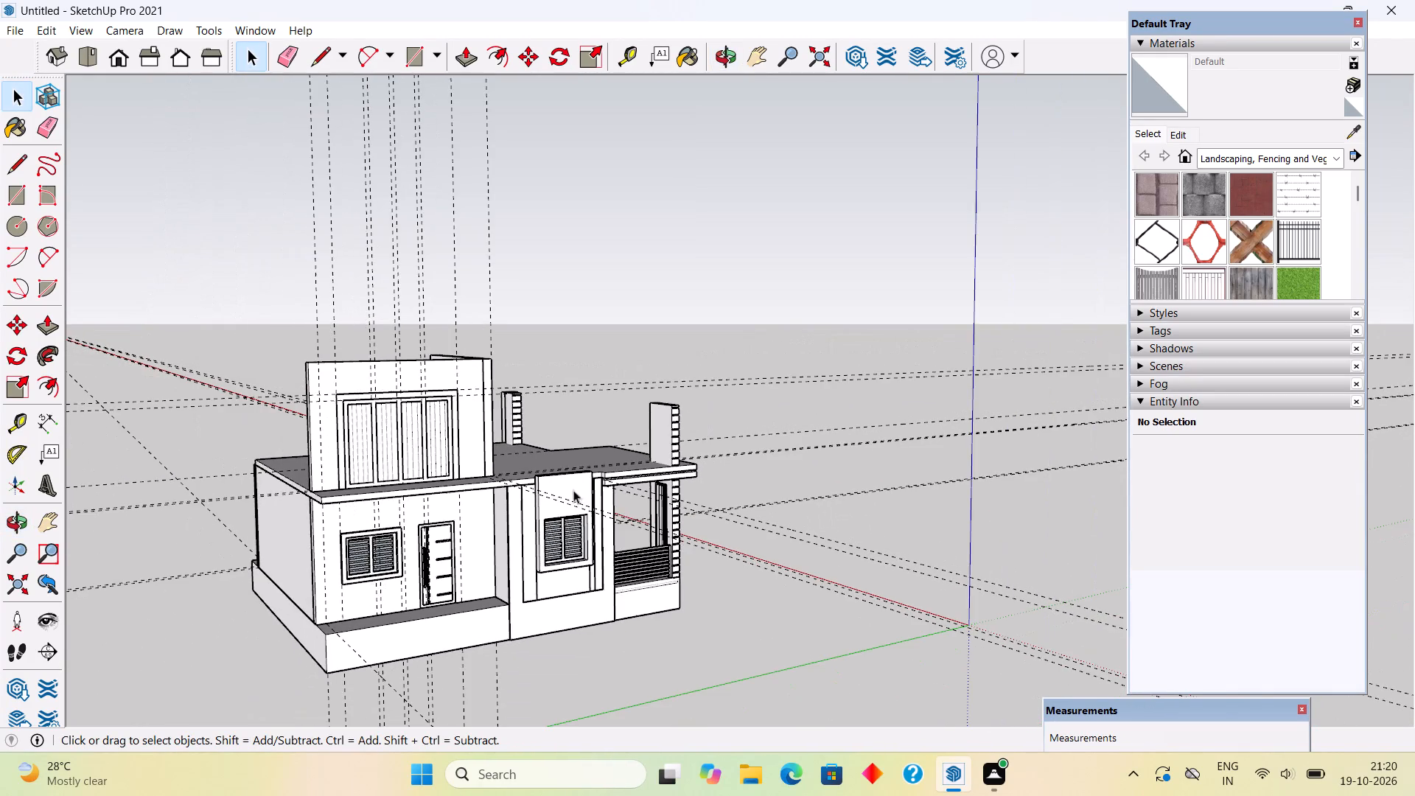
{"action": "scroll", "coordinate": [340, 565], "scroll_direction": "up", "scroll_amount": 4}
{"action": "middle_click_drag", "start_coordinate": [314, 455], "coordinate": [950, 482]}
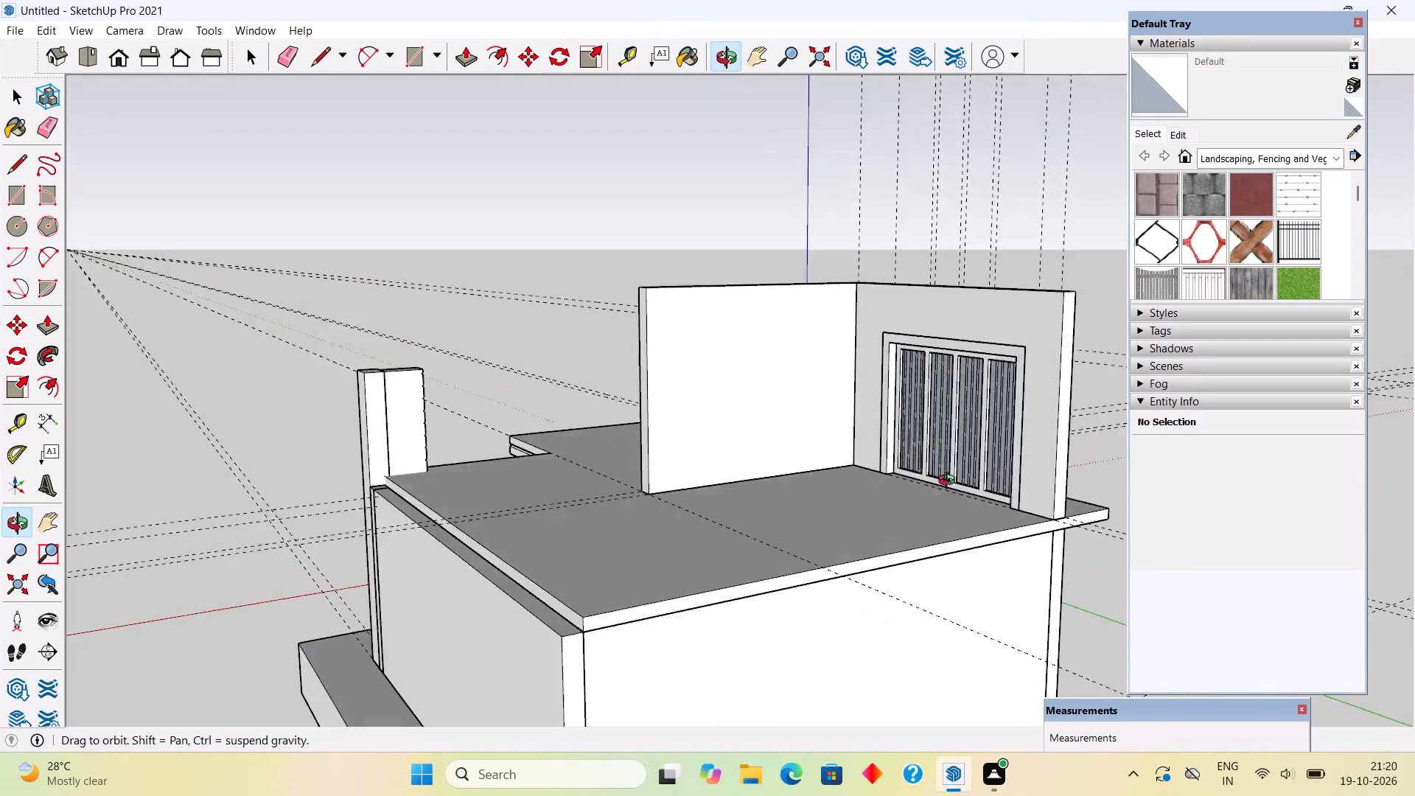
{"action": "middle_click_drag", "start_coordinate": [950, 482], "coordinate": [571, 464]}
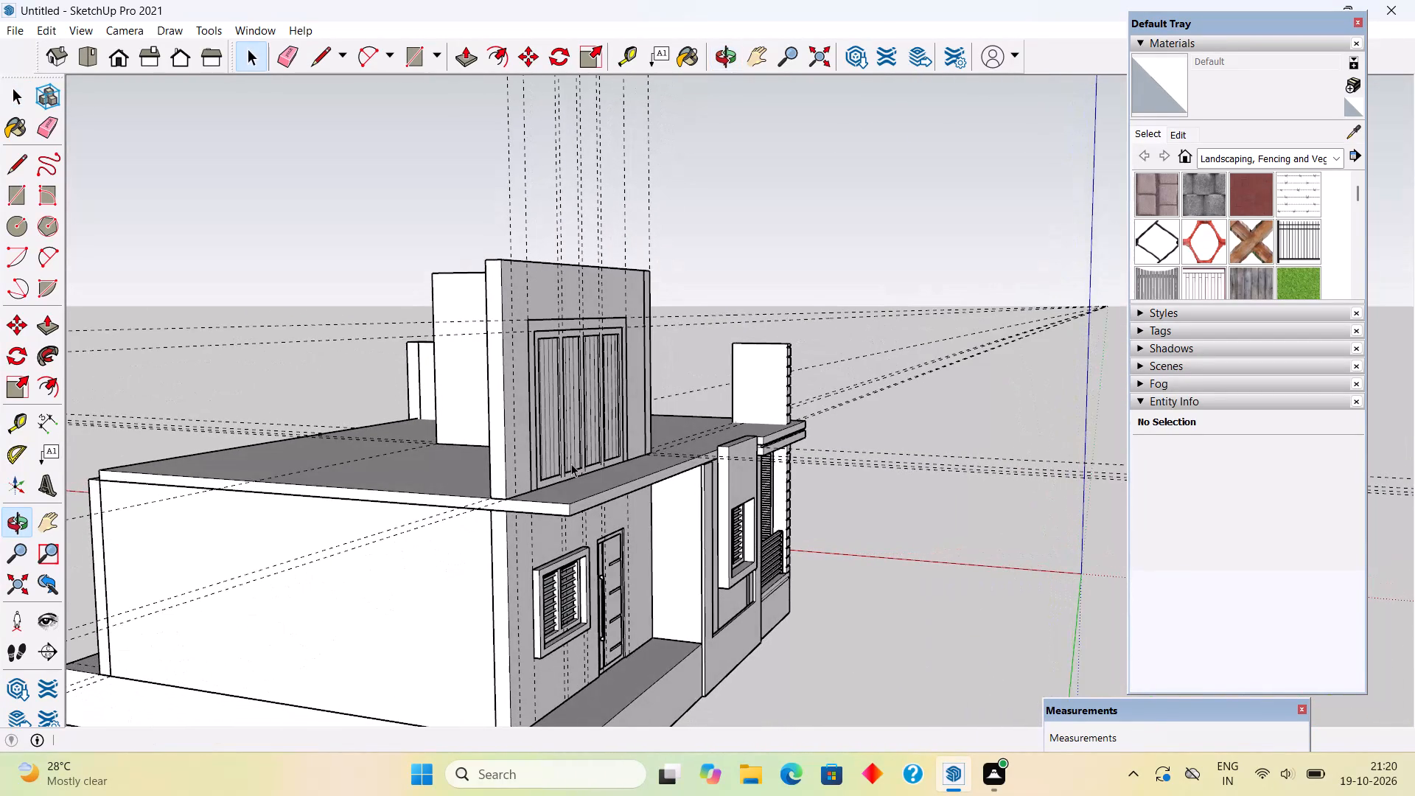
{"action": "scroll", "coordinate": [571, 464], "scroll_direction": "down", "scroll_amount": 3}
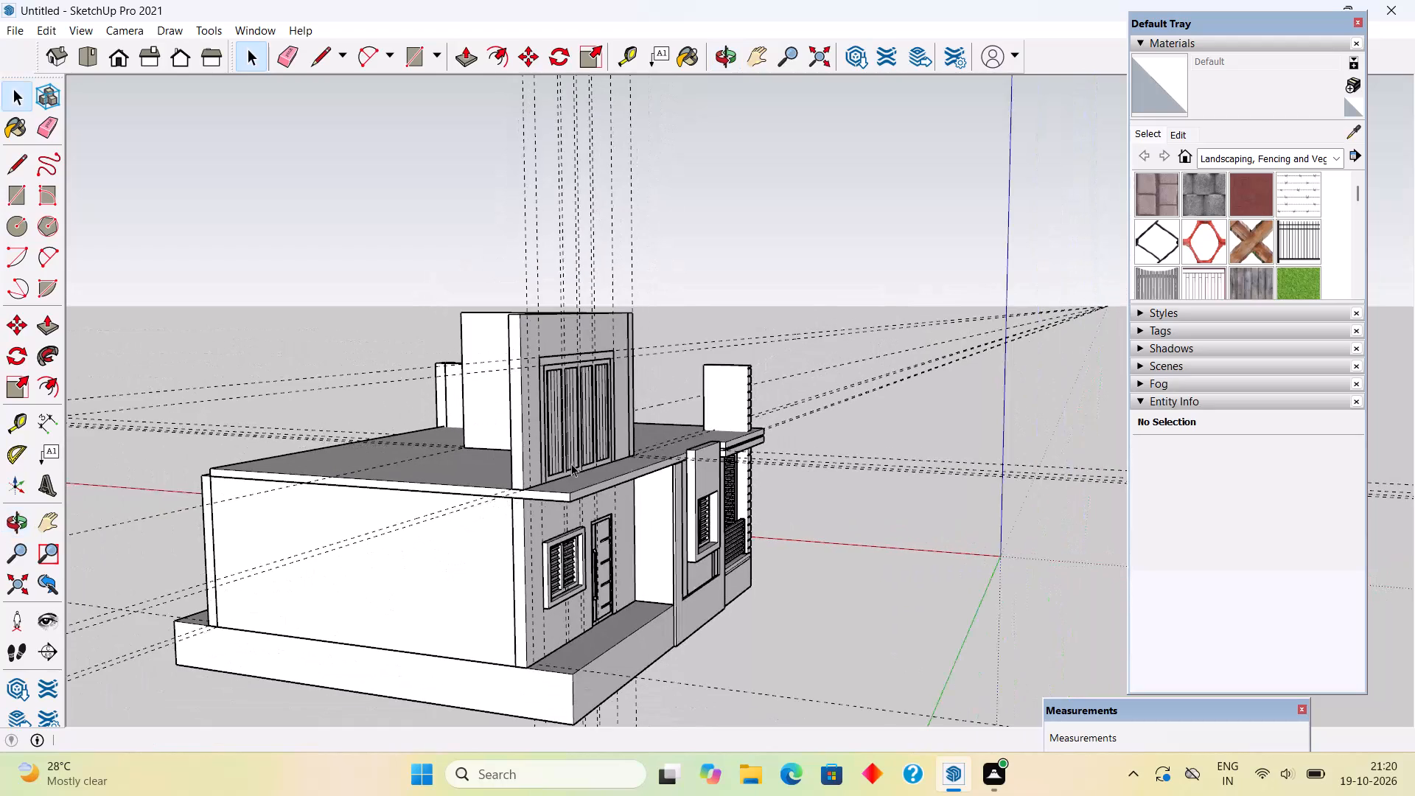
{"action": "scroll", "coordinate": [571, 464], "scroll_direction": "down", "scroll_amount": 1}
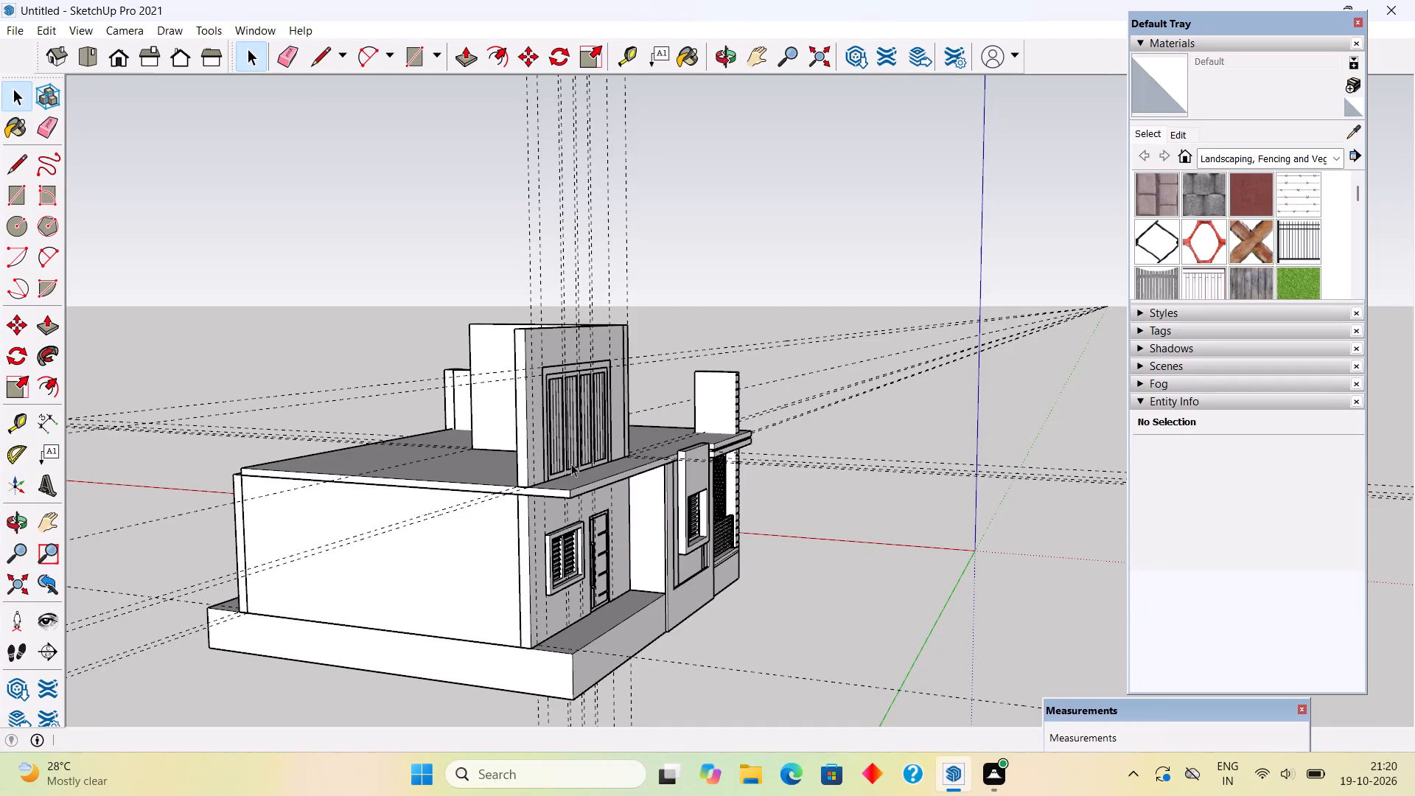
{"action": "scroll", "coordinate": [571, 464], "scroll_direction": "up", "scroll_amount": 5}
{"action": "scroll", "coordinate": [710, 435], "scroll_direction": "up", "scroll_amount": 5}
{"action": "middle_click_drag", "start_coordinate": [657, 444], "coordinate": [599, 450]}
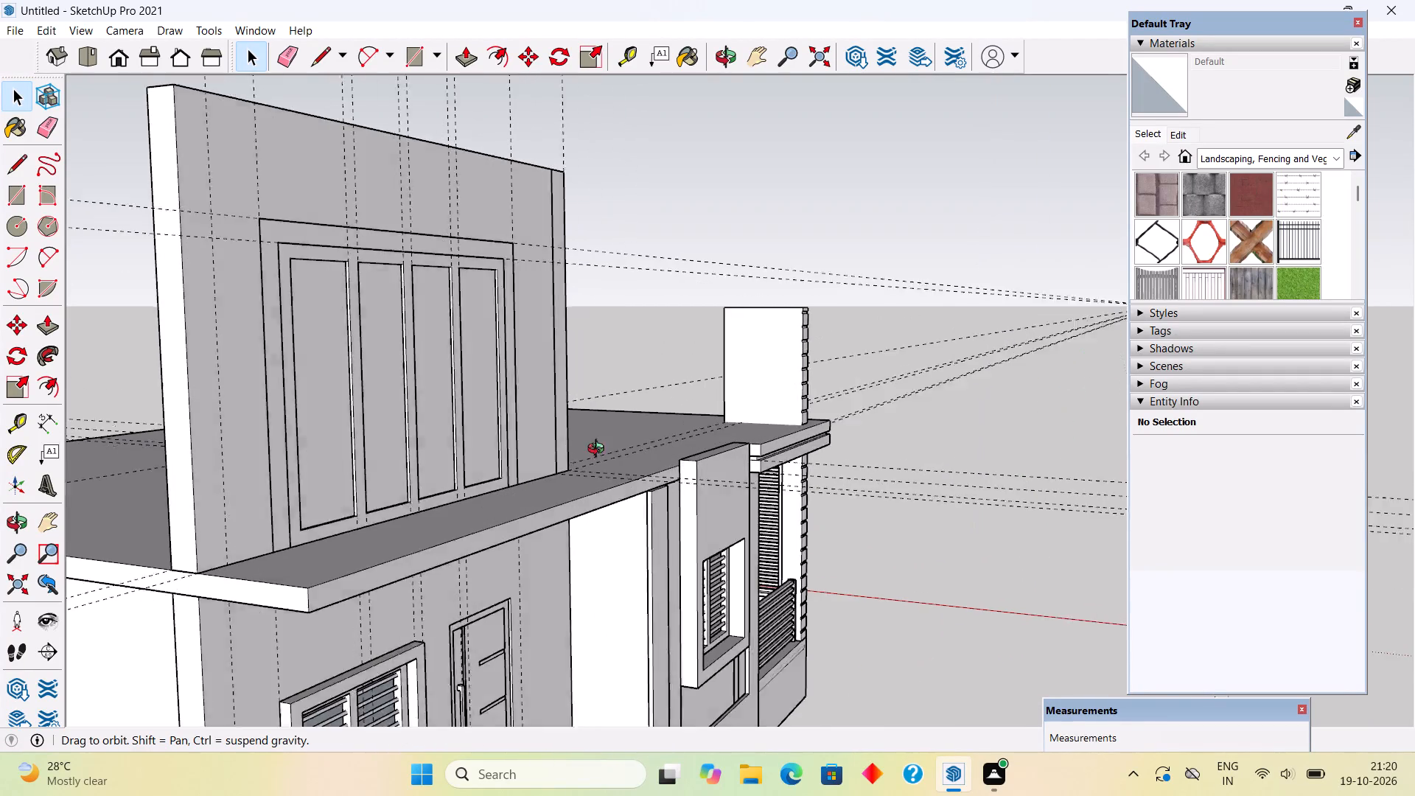
{"action": "middle_click_drag", "start_coordinate": [599, 450], "coordinate": [463, 497]}
{"action": "scroll", "coordinate": [463, 497], "scroll_direction": "down", "scroll_amount": 7}
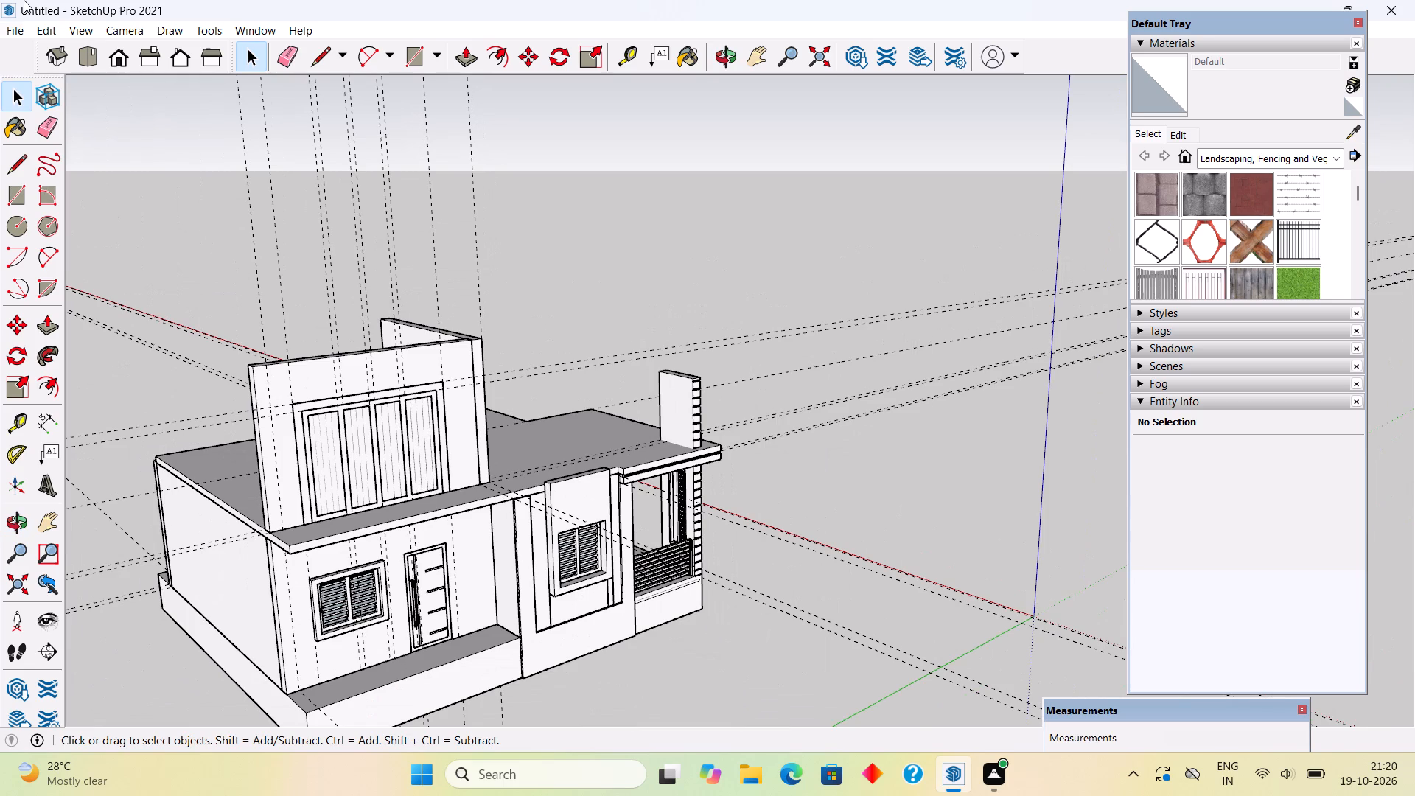
Delete all guides from the model.
{"action": "left_click", "coordinate": [48, 24]}
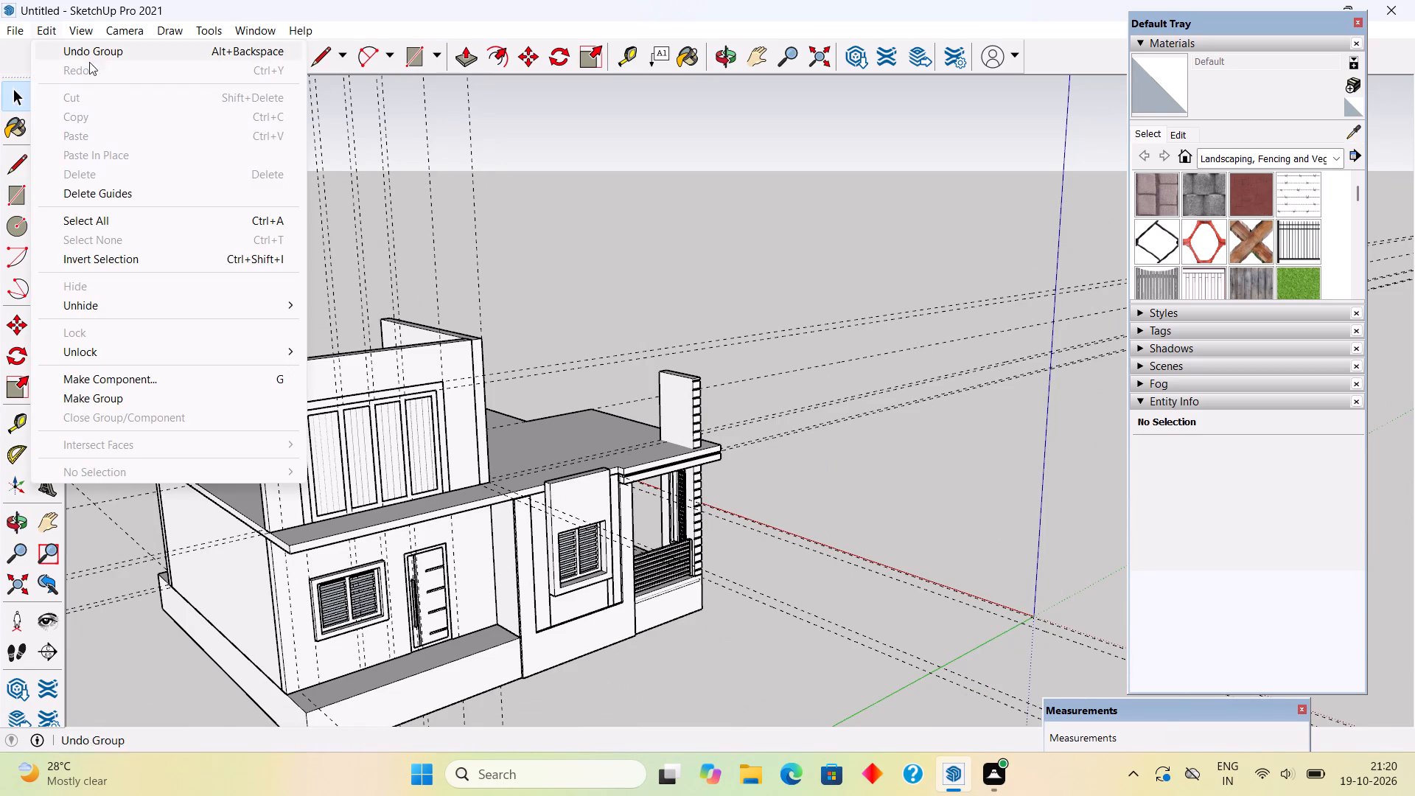
{"action": "left_click", "coordinate": [159, 195]}
Review the house from the front, from above and from the porch side.
{"action": "middle_click_drag", "start_coordinate": [484, 388], "coordinate": [368, 305]}
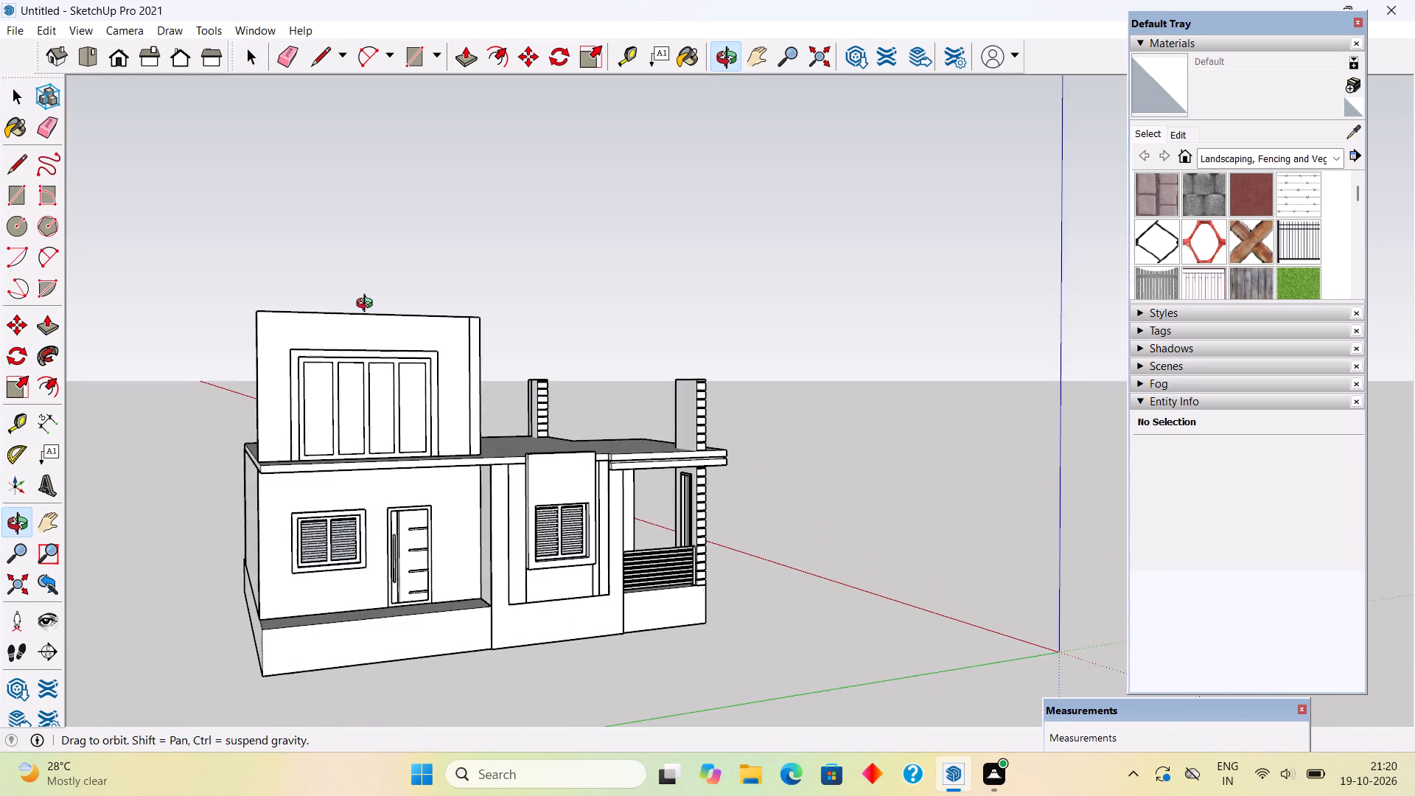
{"action": "middle_click_drag", "start_coordinate": [368, 305], "coordinate": [192, 391]}
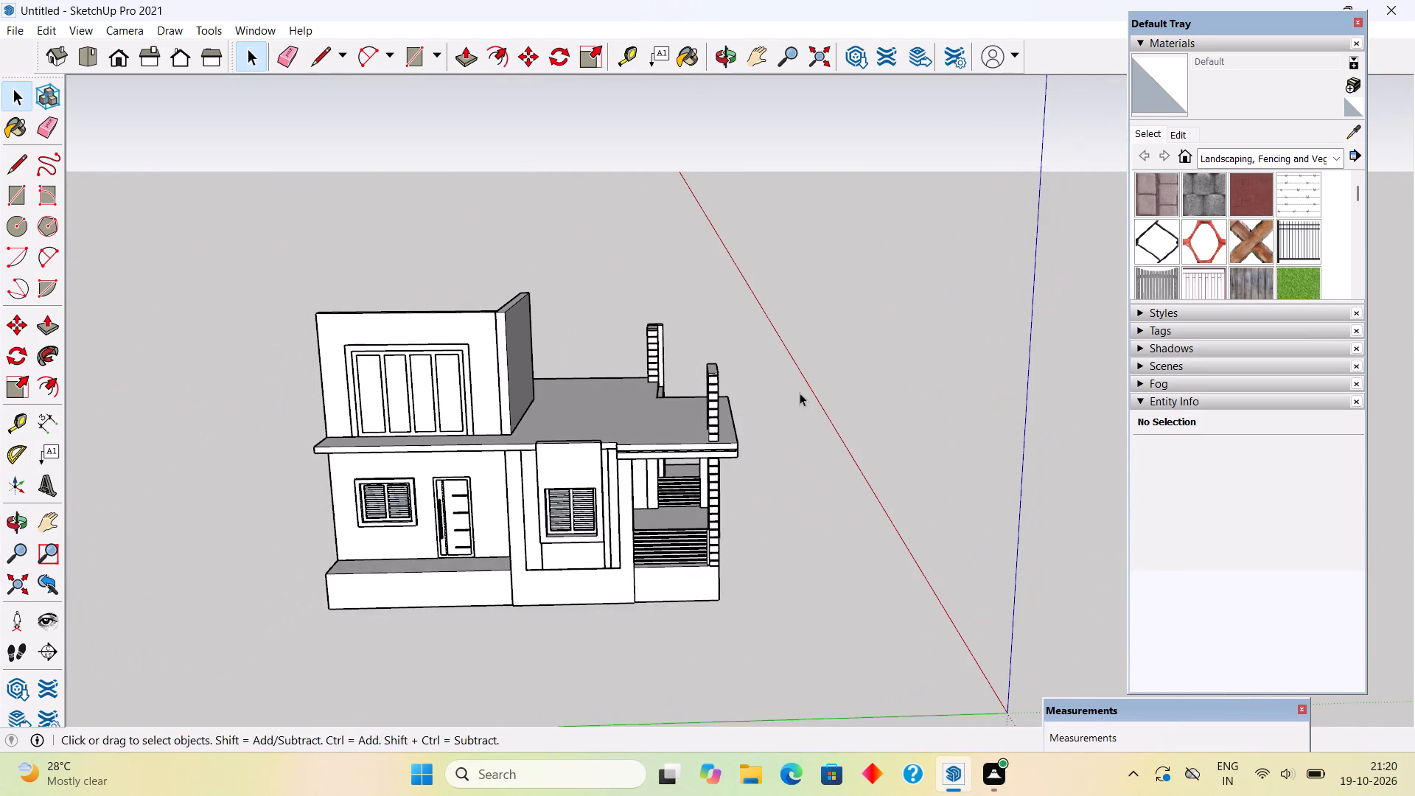
{"action": "middle_click_drag", "start_coordinate": [772, 399], "coordinate": [254, 515]}
{"action": "middle_click_drag", "start_coordinate": [765, 374], "coordinate": [453, 397]}
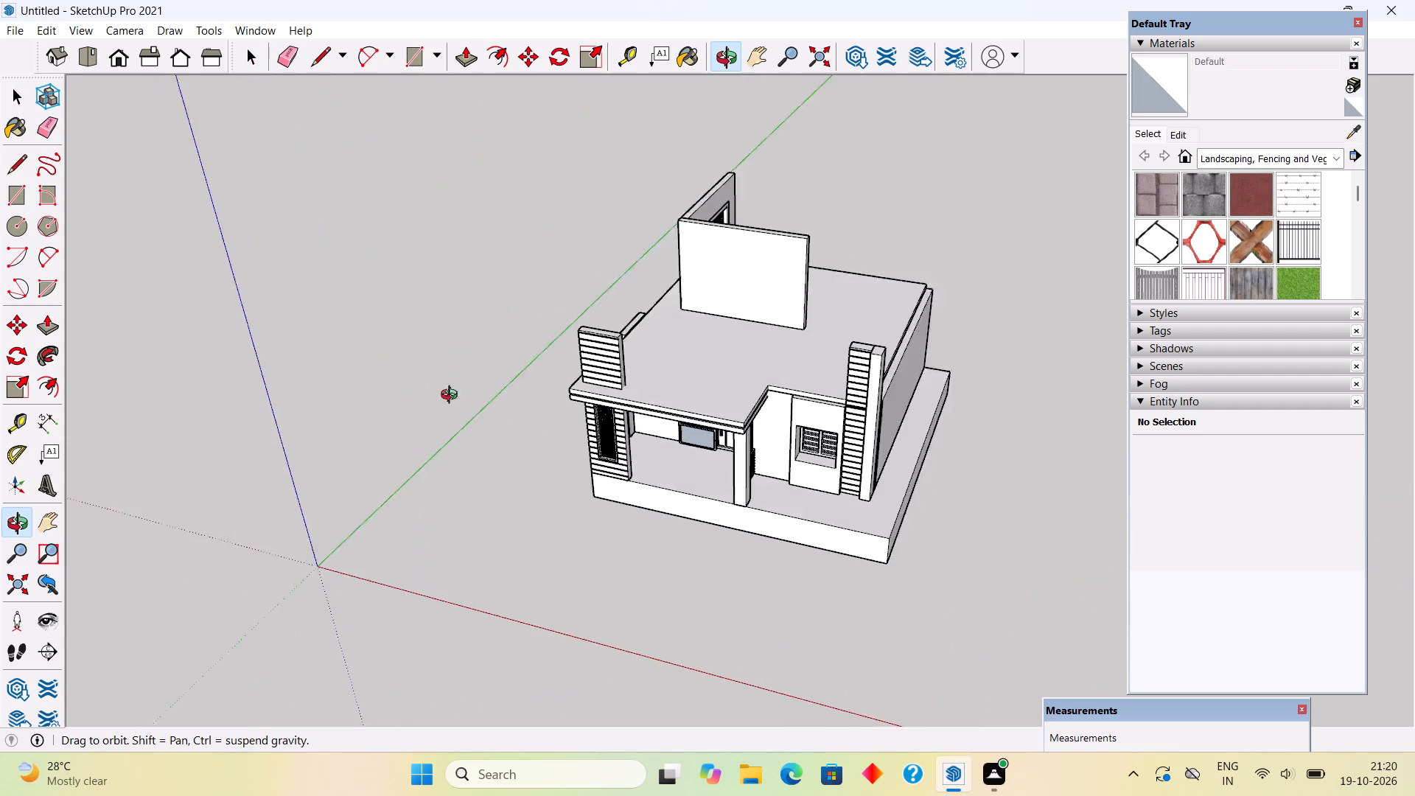
{"action": "middle_click_drag", "start_coordinate": [453, 397], "coordinate": [352, 350]}
{"action": "scroll", "coordinate": [825, 355], "scroll_direction": "up", "scroll_amount": 5}
{"action": "middle_click_drag", "start_coordinate": [831, 380], "coordinate": [1100, 339]}
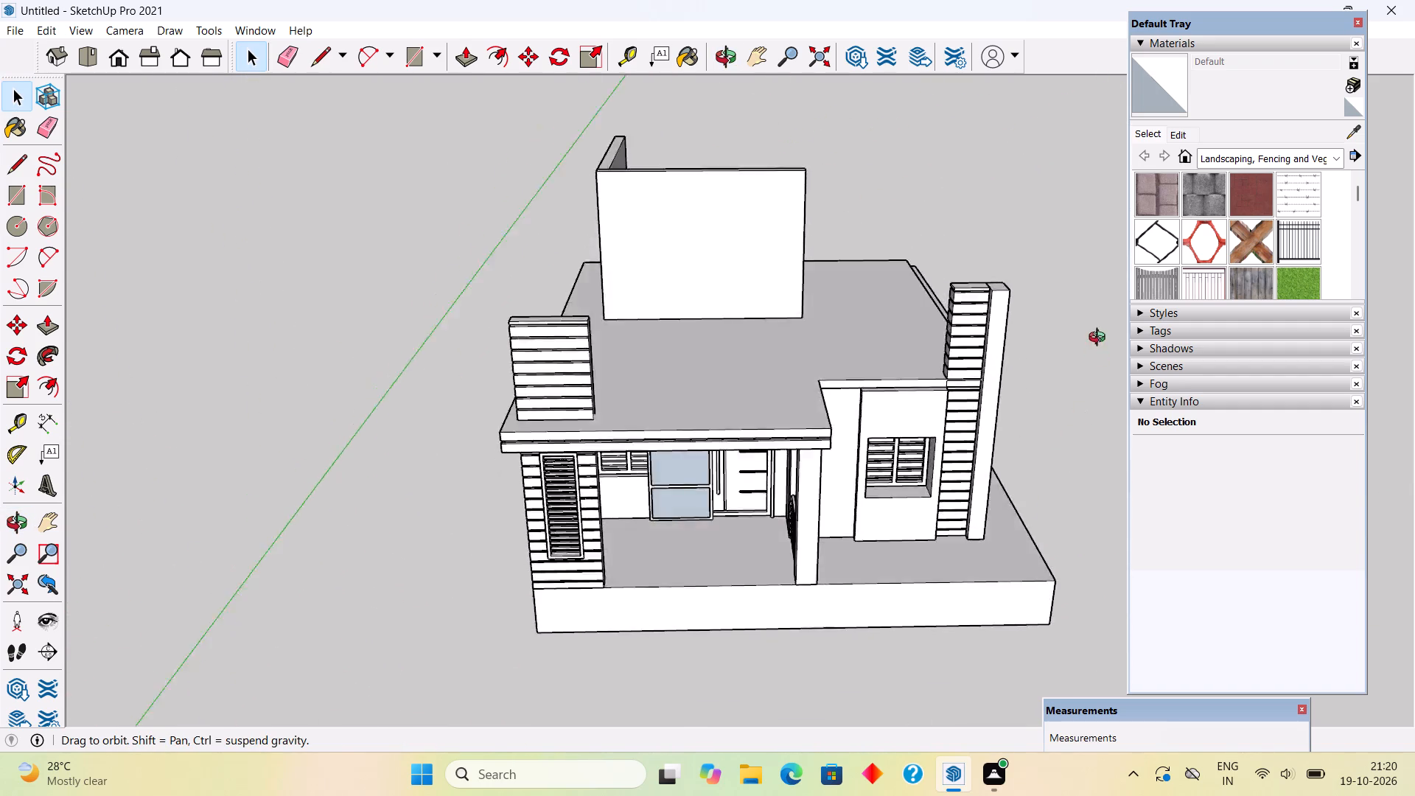
{"action": "middle_click_drag", "start_coordinate": [1100, 339], "coordinate": [1065, 204]}
{"action": "middle_click_drag", "start_coordinate": [822, 355], "coordinate": [978, 369]}
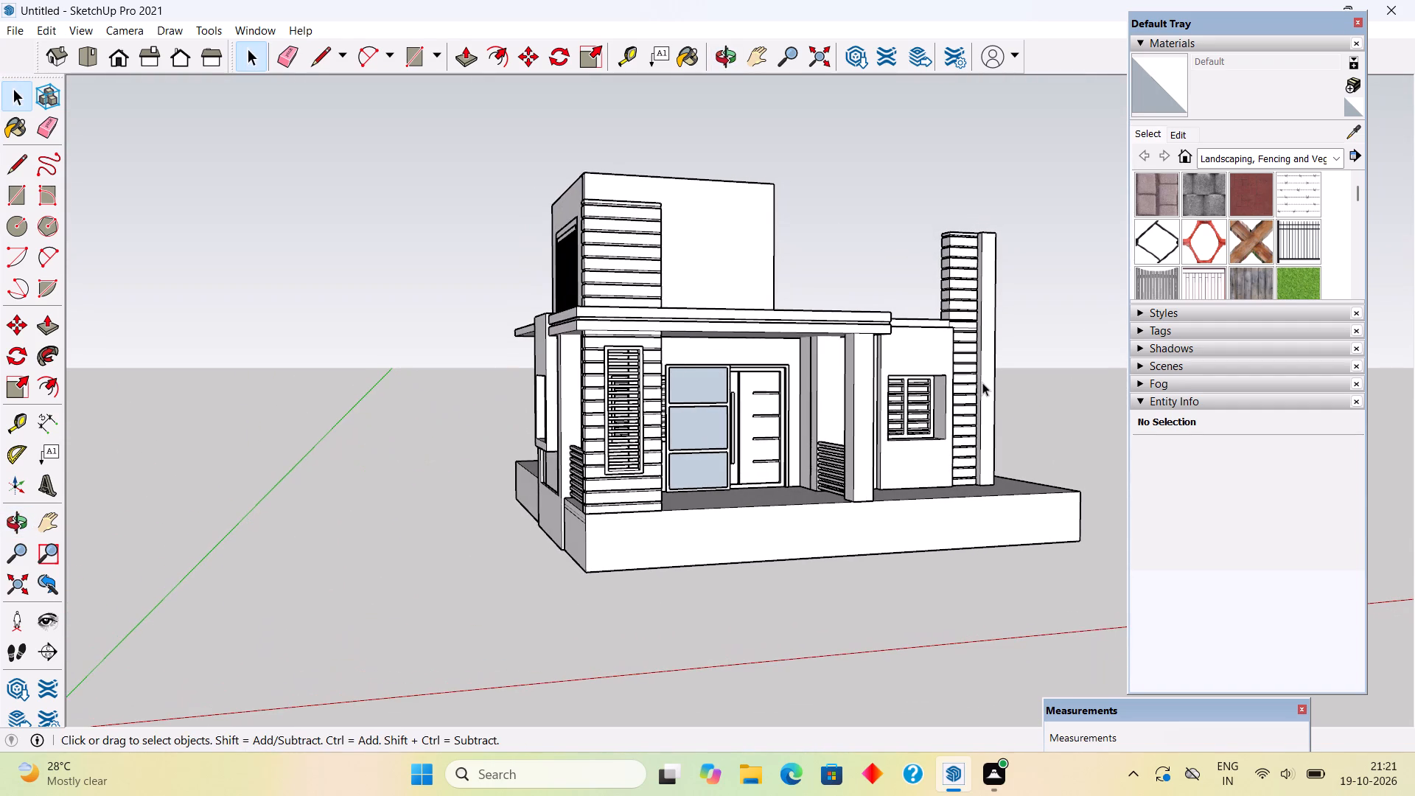
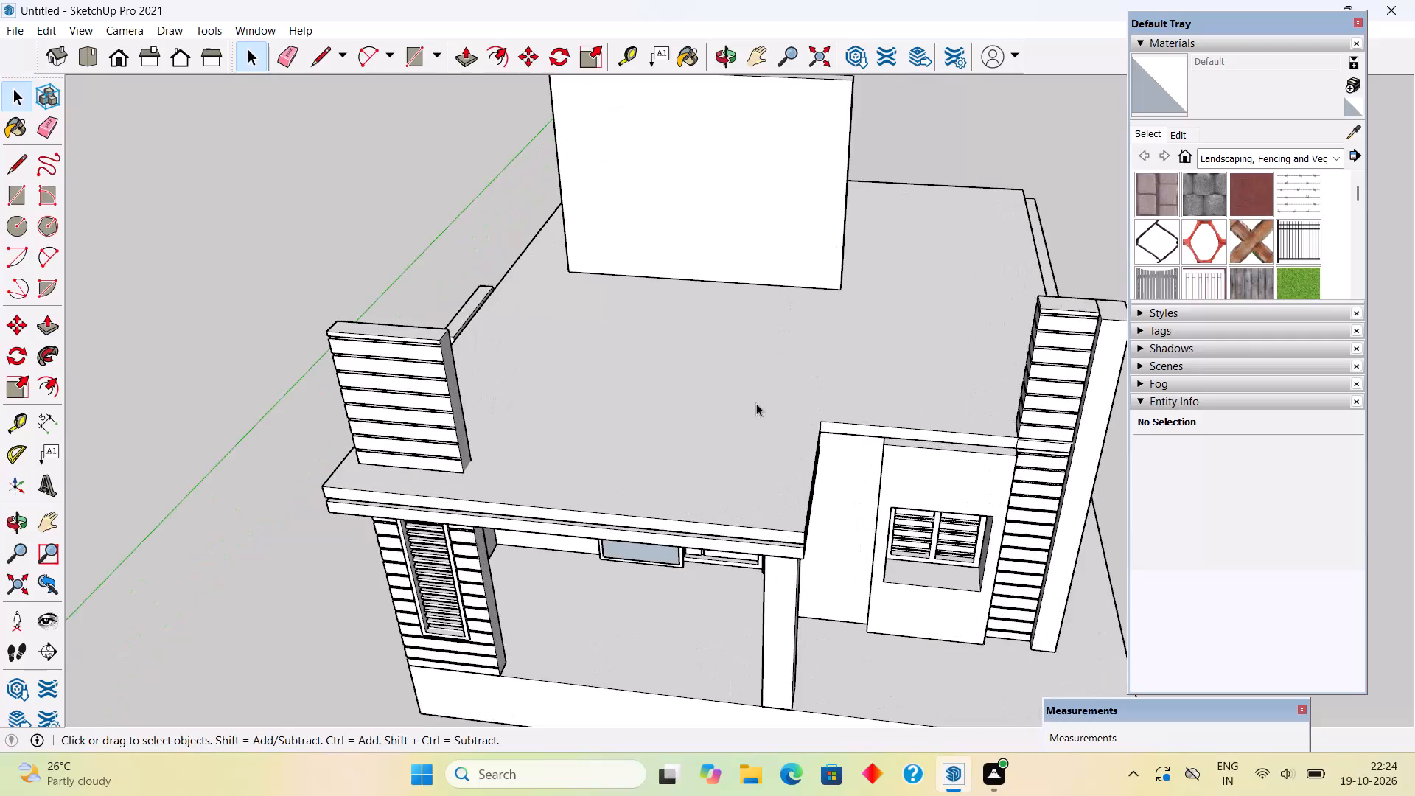
Place a guide line along the roof slab's recessed side edge beside the projecting window wall, in line with the upper wall's end.
{"action": "middle_click_drag", "start_coordinate": [778, 426], "coordinate": [867, 497]}
{"action": "scroll", "coordinate": [867, 497], "scroll_direction": "up", "scroll_amount": 3}
{"action": "scroll", "coordinate": [864, 344], "scroll_direction": "up", "scroll_amount": 1}
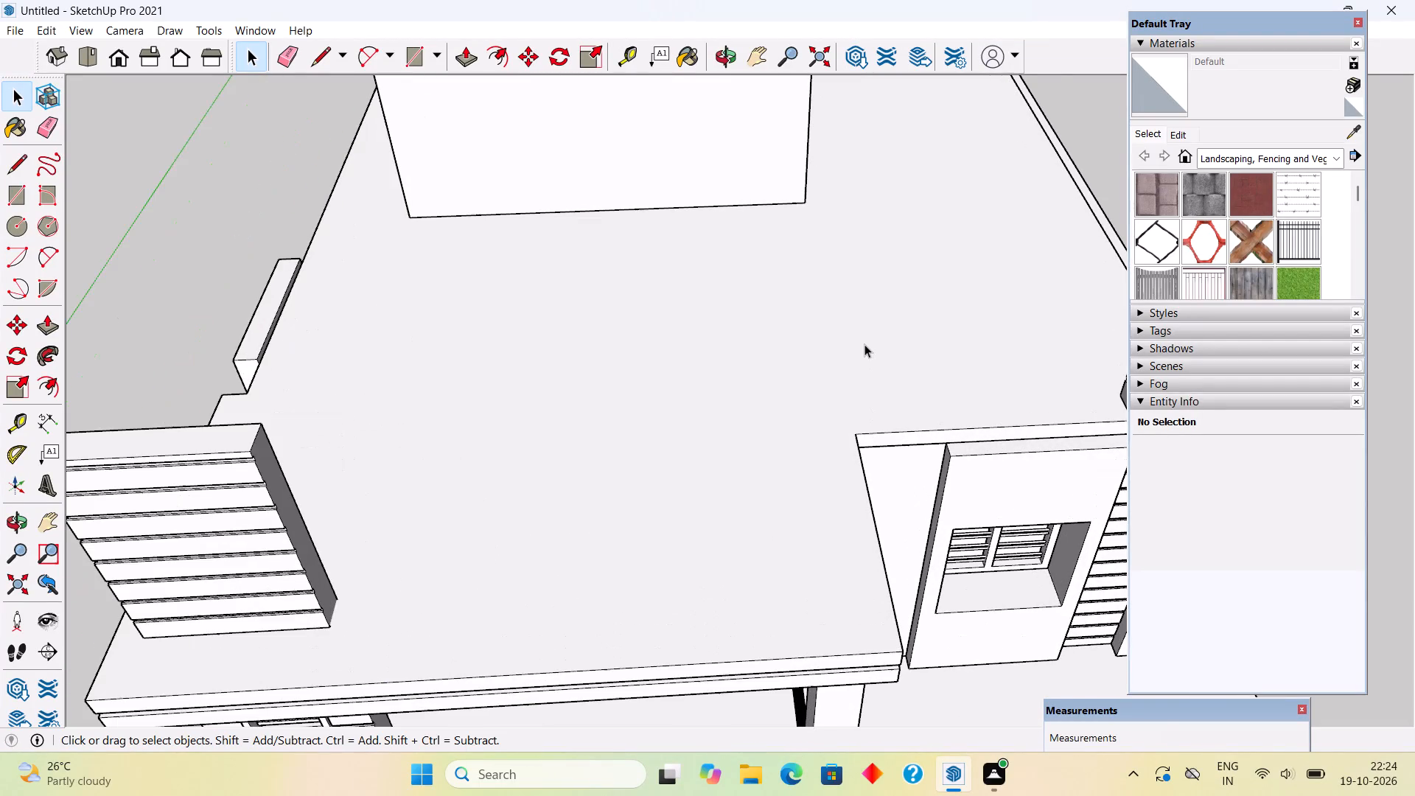
{"action": "key", "text": "t"}
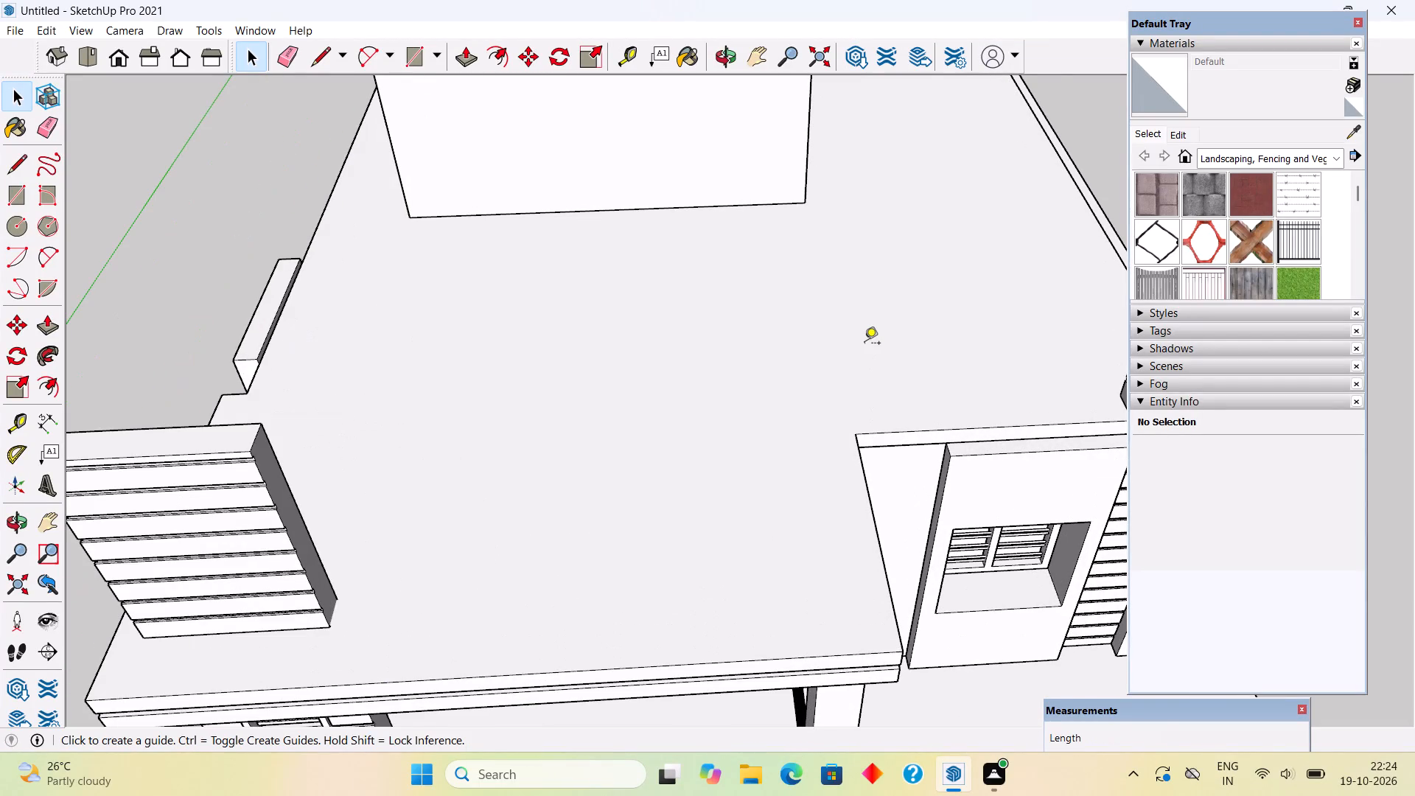
{"action": "double_click", "coordinate": [881, 541]}
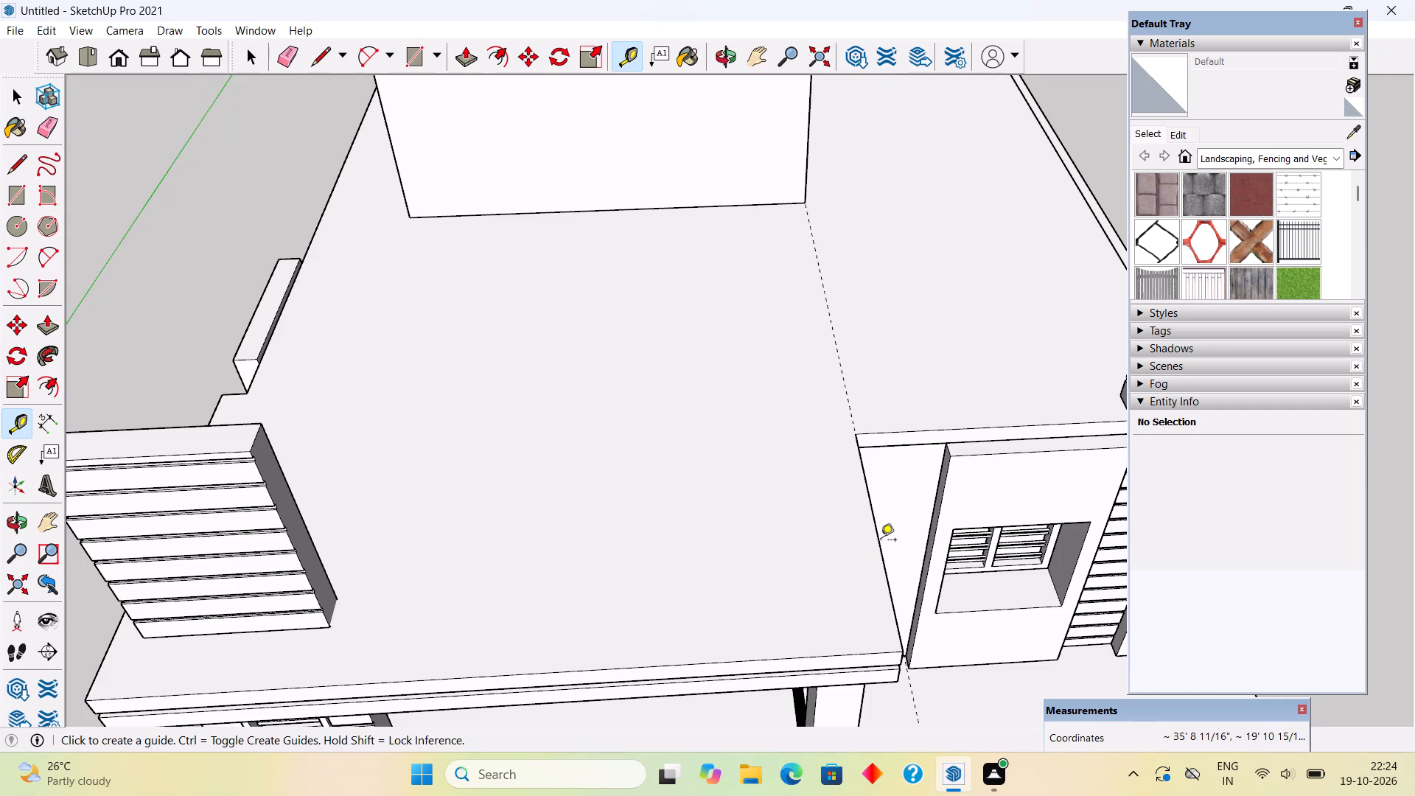
Add a parallel guide on the roof slab, offset 9" from the first guide toward the upper-floor wall.
{"action": "scroll", "coordinate": [864, 354], "scroll_direction": "up", "scroll_amount": 5}
{"action": "scroll", "coordinate": [864, 352], "scroll_direction": "down", "scroll_amount": 4}
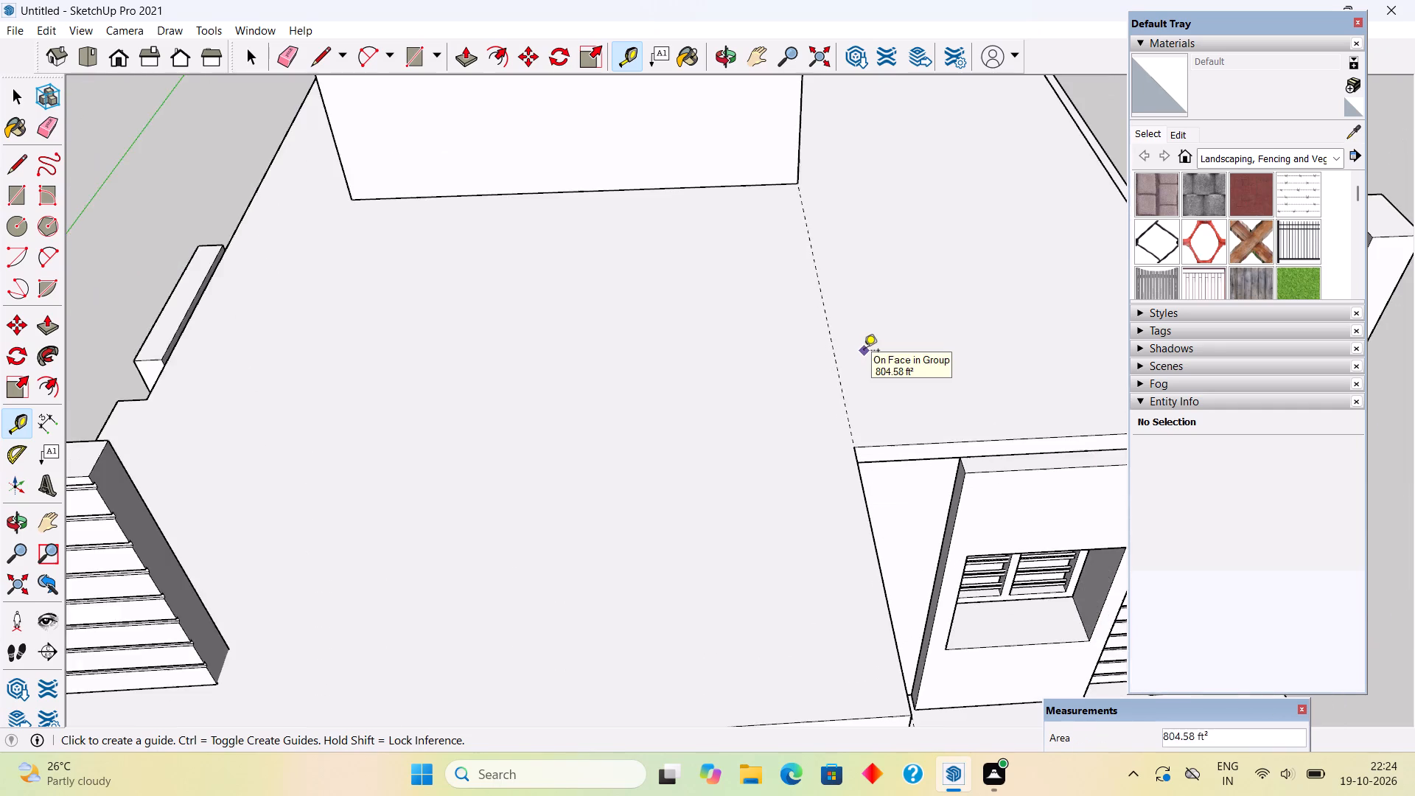
{"action": "scroll", "coordinate": [864, 352], "scroll_direction": "down", "scroll_amount": 2}
{"action": "middle_click_drag", "start_coordinate": [870, 357], "coordinate": [233, 483]}
{"action": "scroll", "coordinate": [233, 483], "scroll_direction": "down", "scroll_amount": 2}
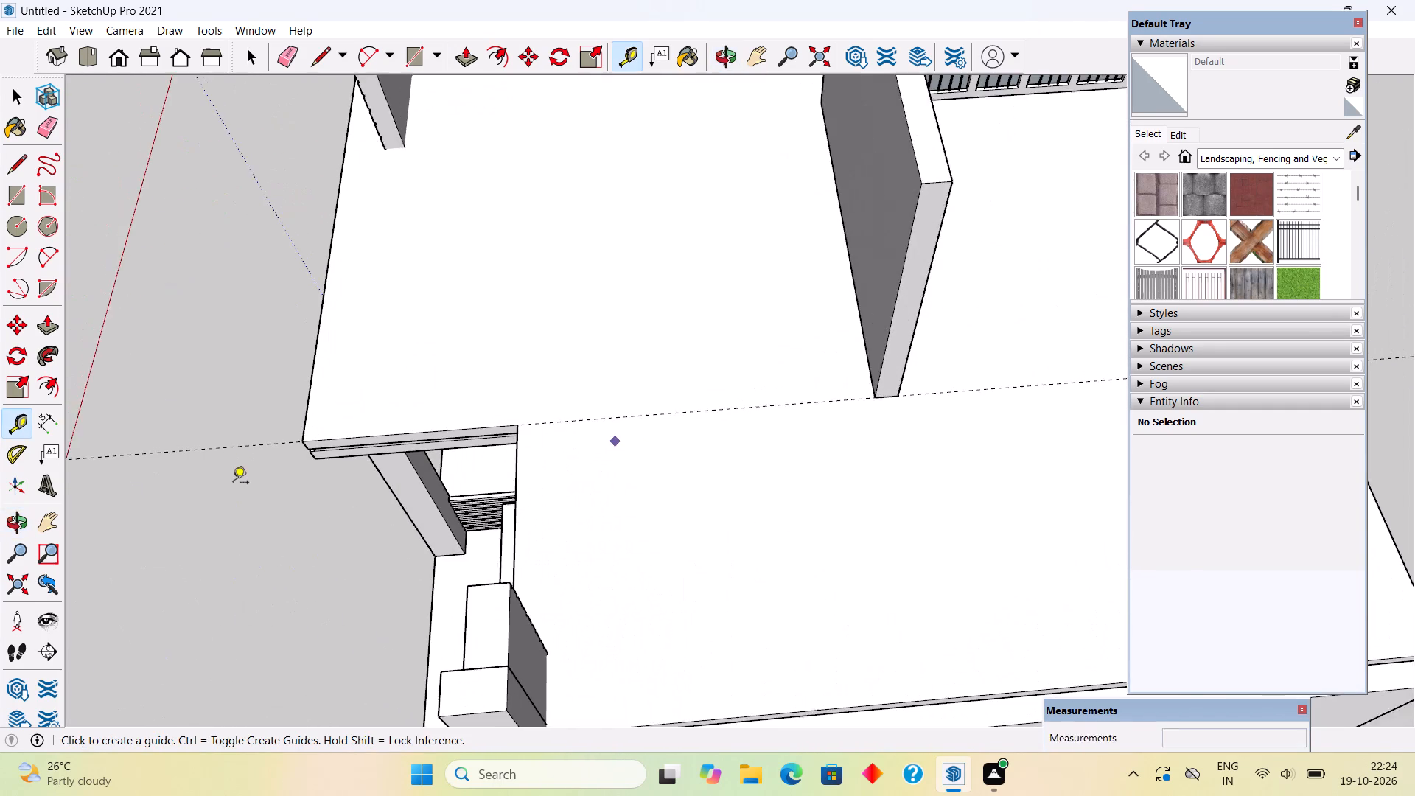
{"action": "middle_click_drag", "start_coordinate": [895, 439], "coordinate": [612, 475]}
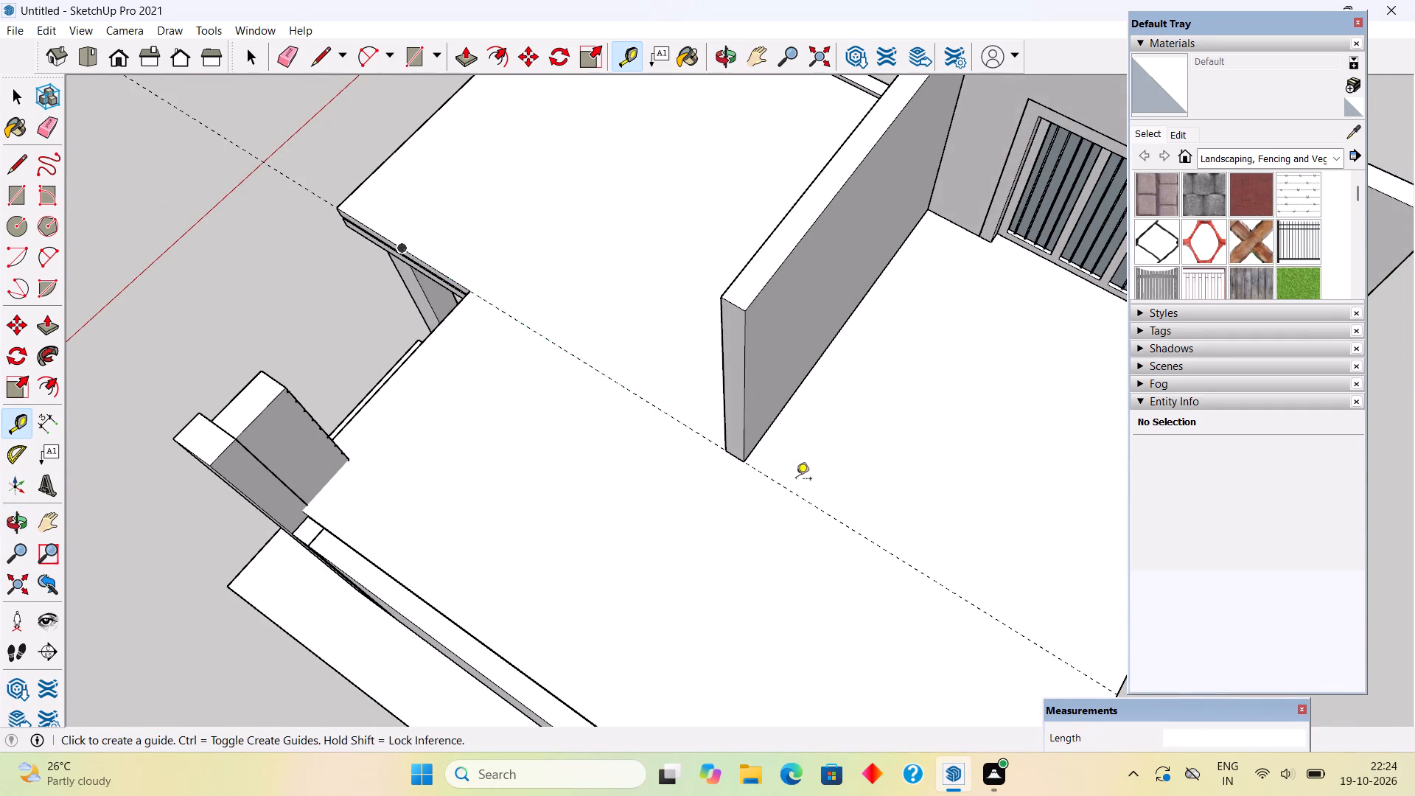
{"action": "scroll", "coordinate": [795, 483], "scroll_direction": "up", "scroll_amount": 3}
{"action": "left_click", "coordinate": [797, 496]}
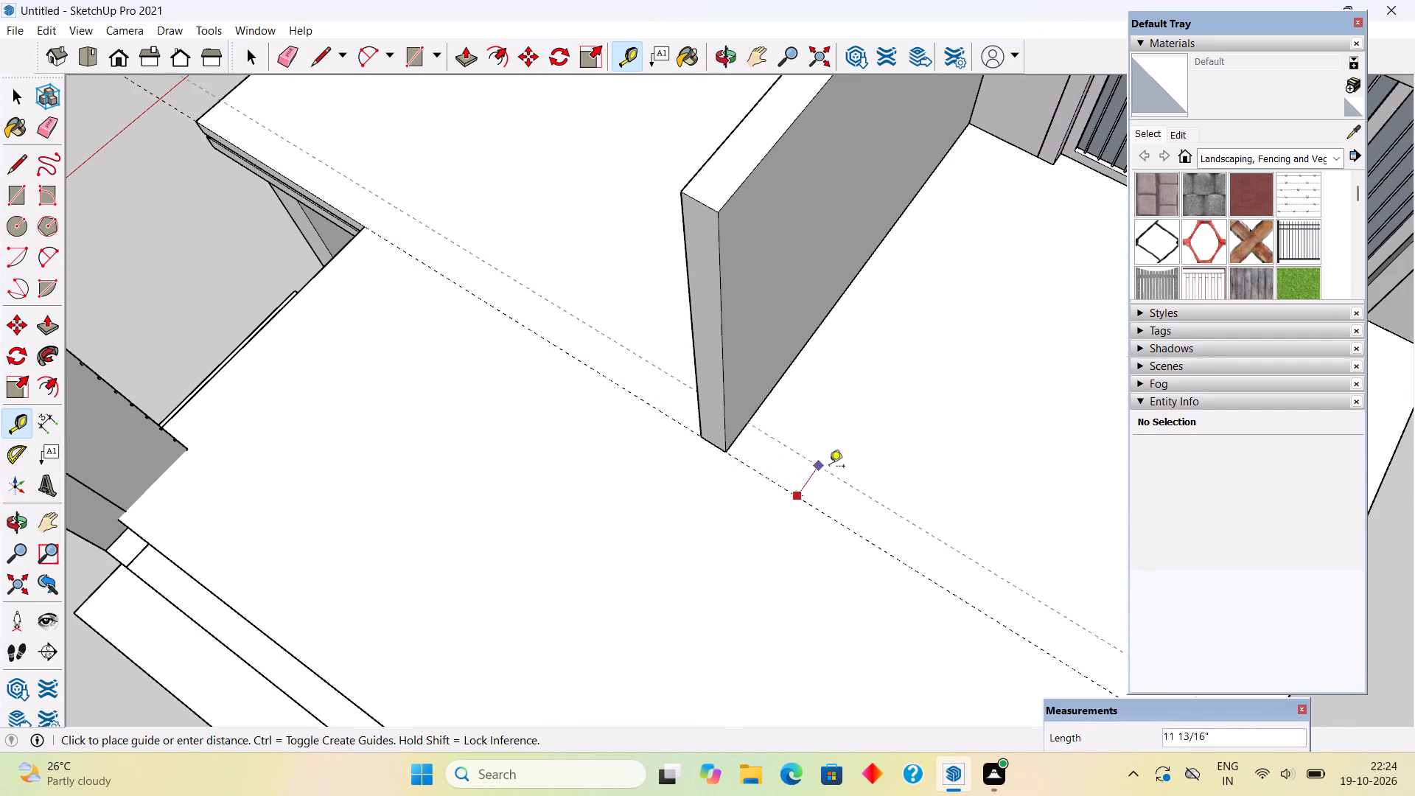
{"action": "type", "text": "9\""}
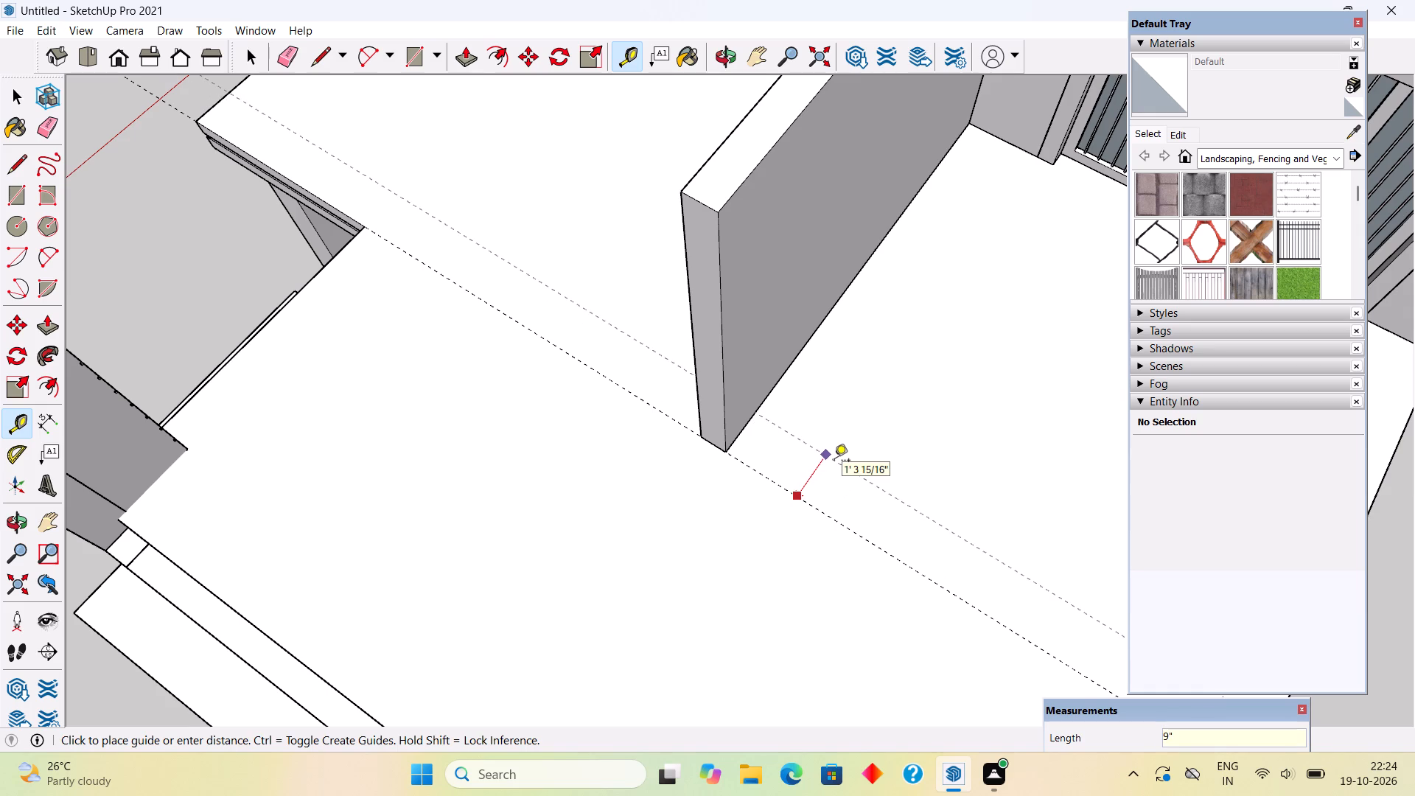
{"action": "key", "text": "Return"}
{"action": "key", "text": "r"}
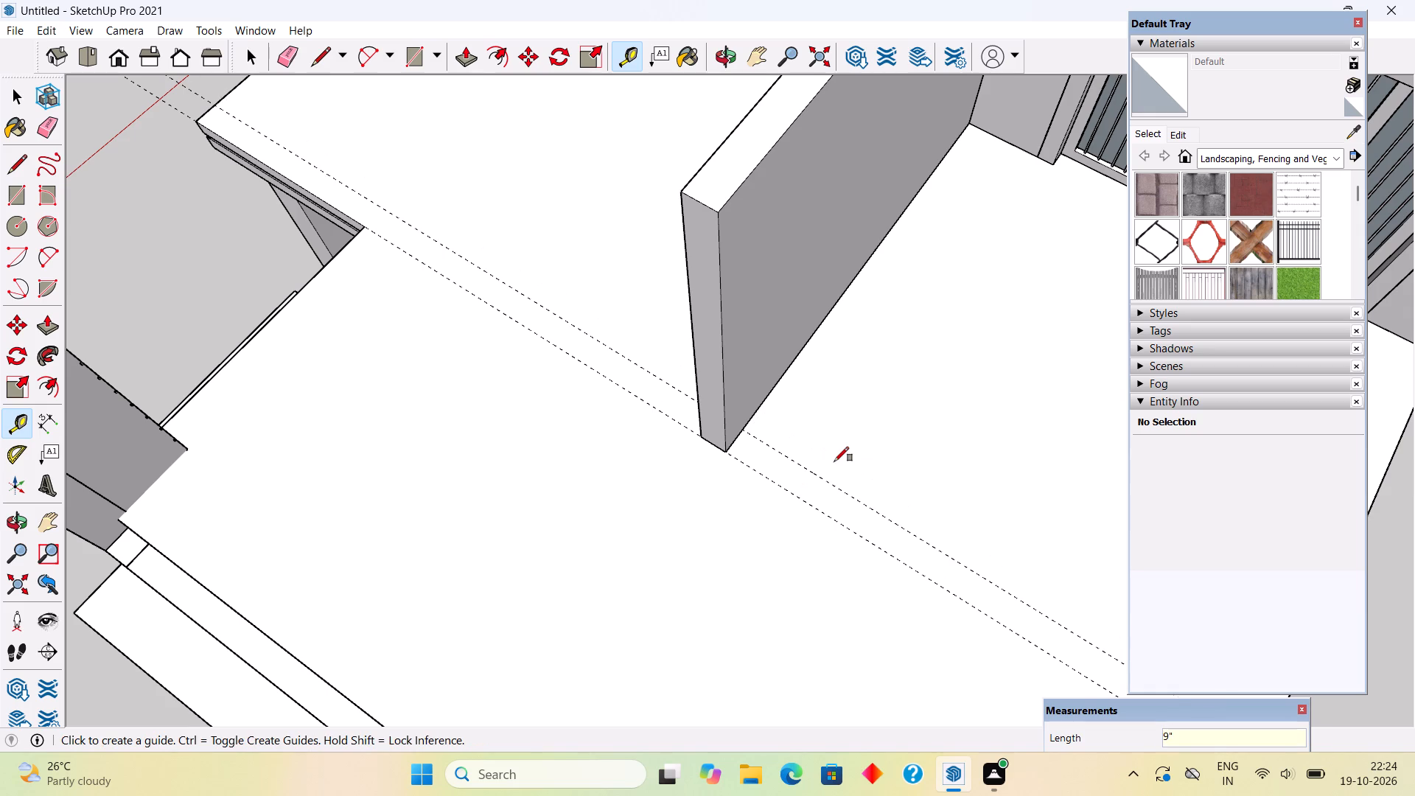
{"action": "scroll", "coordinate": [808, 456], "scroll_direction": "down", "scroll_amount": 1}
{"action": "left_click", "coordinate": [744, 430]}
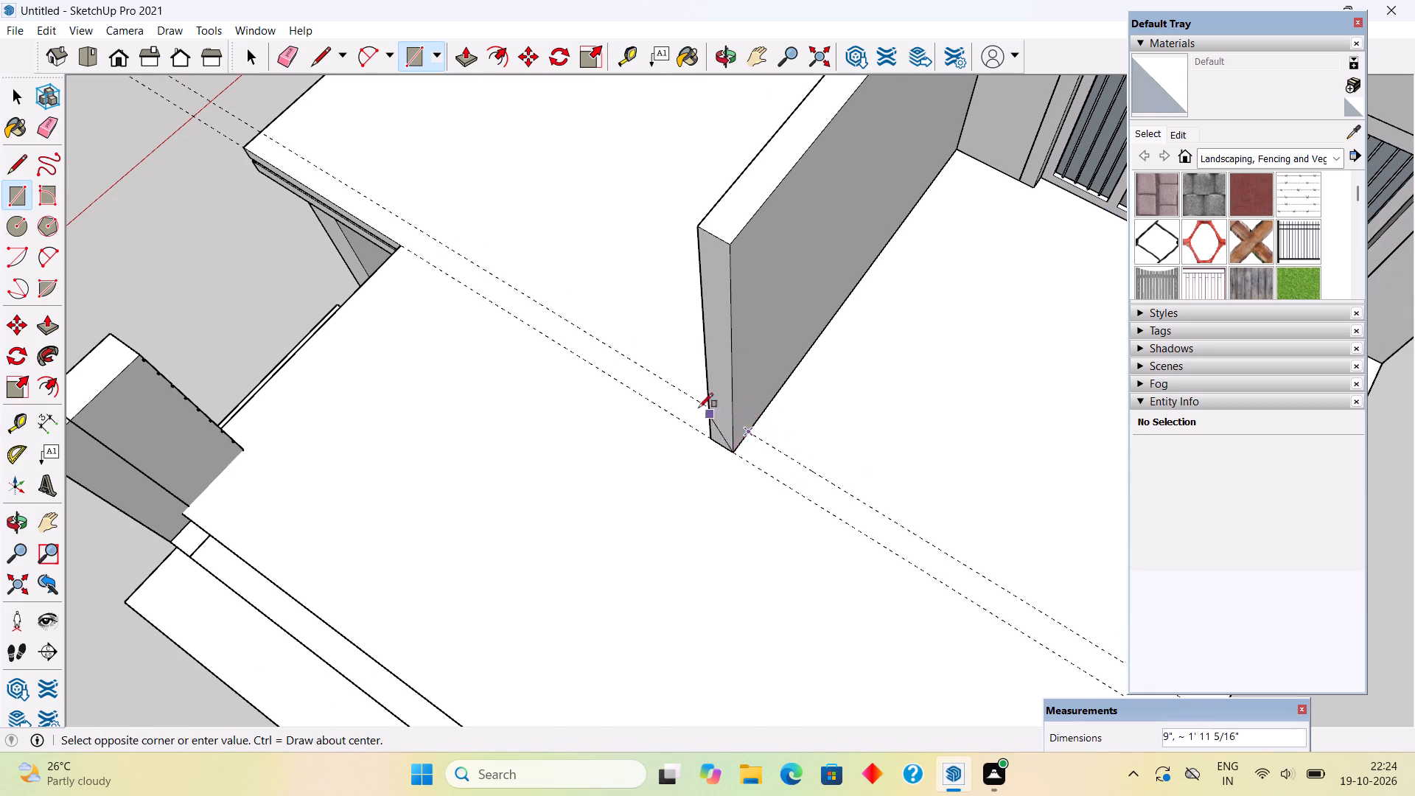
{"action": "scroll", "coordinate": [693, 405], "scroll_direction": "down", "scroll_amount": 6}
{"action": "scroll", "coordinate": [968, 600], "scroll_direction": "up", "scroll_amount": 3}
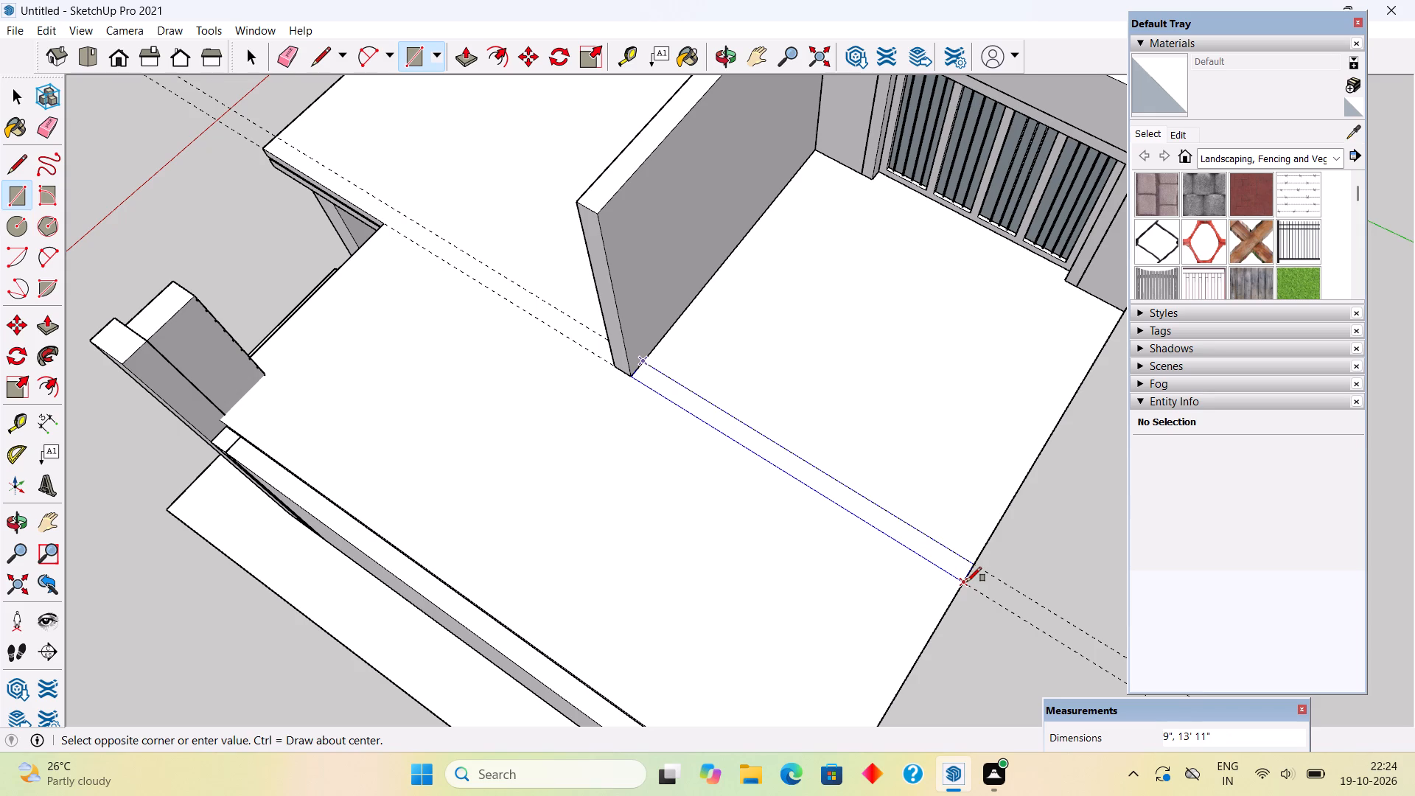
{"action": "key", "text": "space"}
Examine the upper-floor walls, the roof slab and the elevation with the entrance door and louvred windows from several angles.
{"action": "scroll", "coordinate": [887, 496], "scroll_direction": "down", "scroll_amount": 4}
{"action": "scroll", "coordinate": [491, 545], "scroll_direction": "down", "scroll_amount": 13}
{"action": "middle_click_drag", "start_coordinate": [465, 550], "coordinate": [867, 472]}
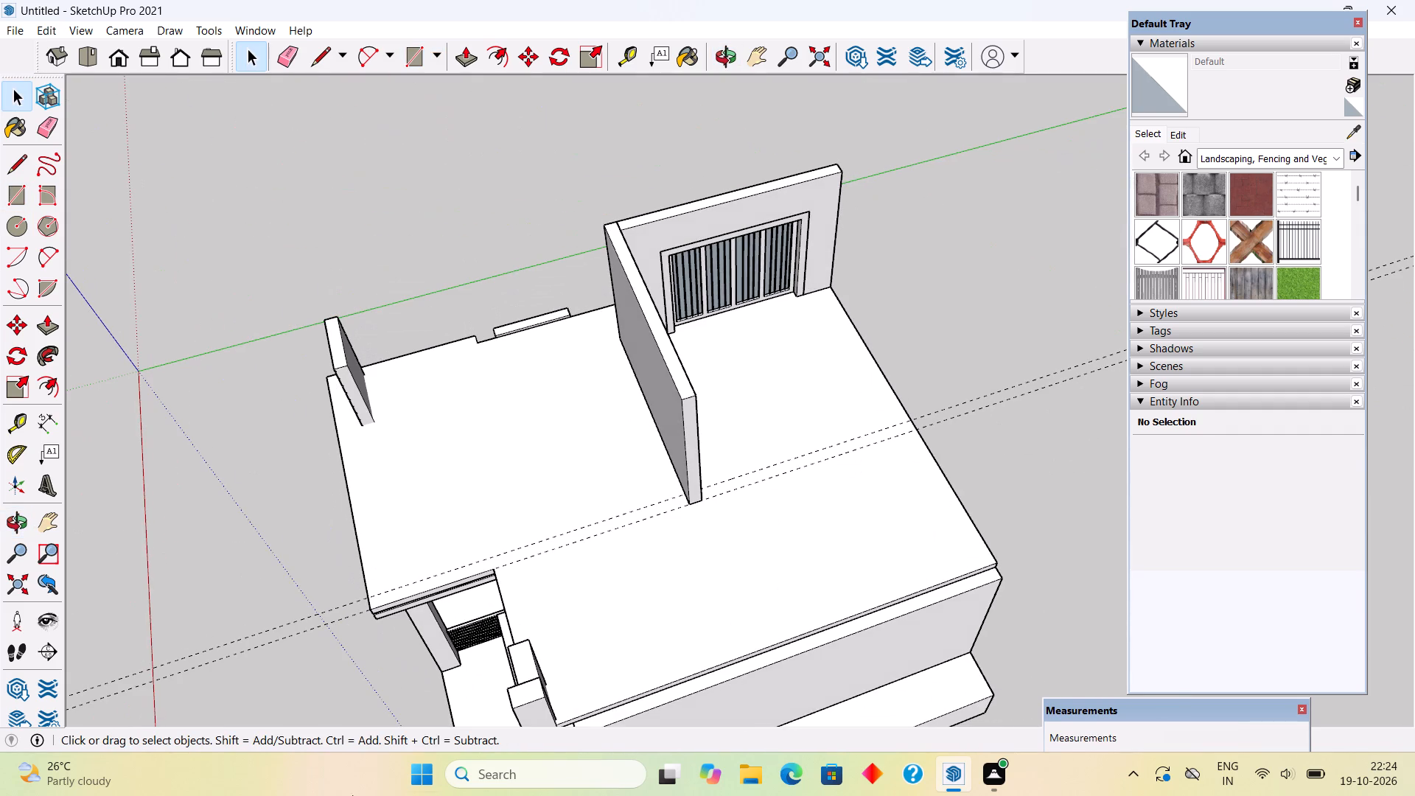
{"action": "middle_click_drag", "start_coordinate": [335, 754], "coordinate": [531, 568]}
{"action": "middle_click_drag", "start_coordinate": [402, 573], "coordinate": [694, 497]}
{"action": "scroll", "coordinate": [716, 530], "scroll_direction": "up", "scroll_amount": 4}
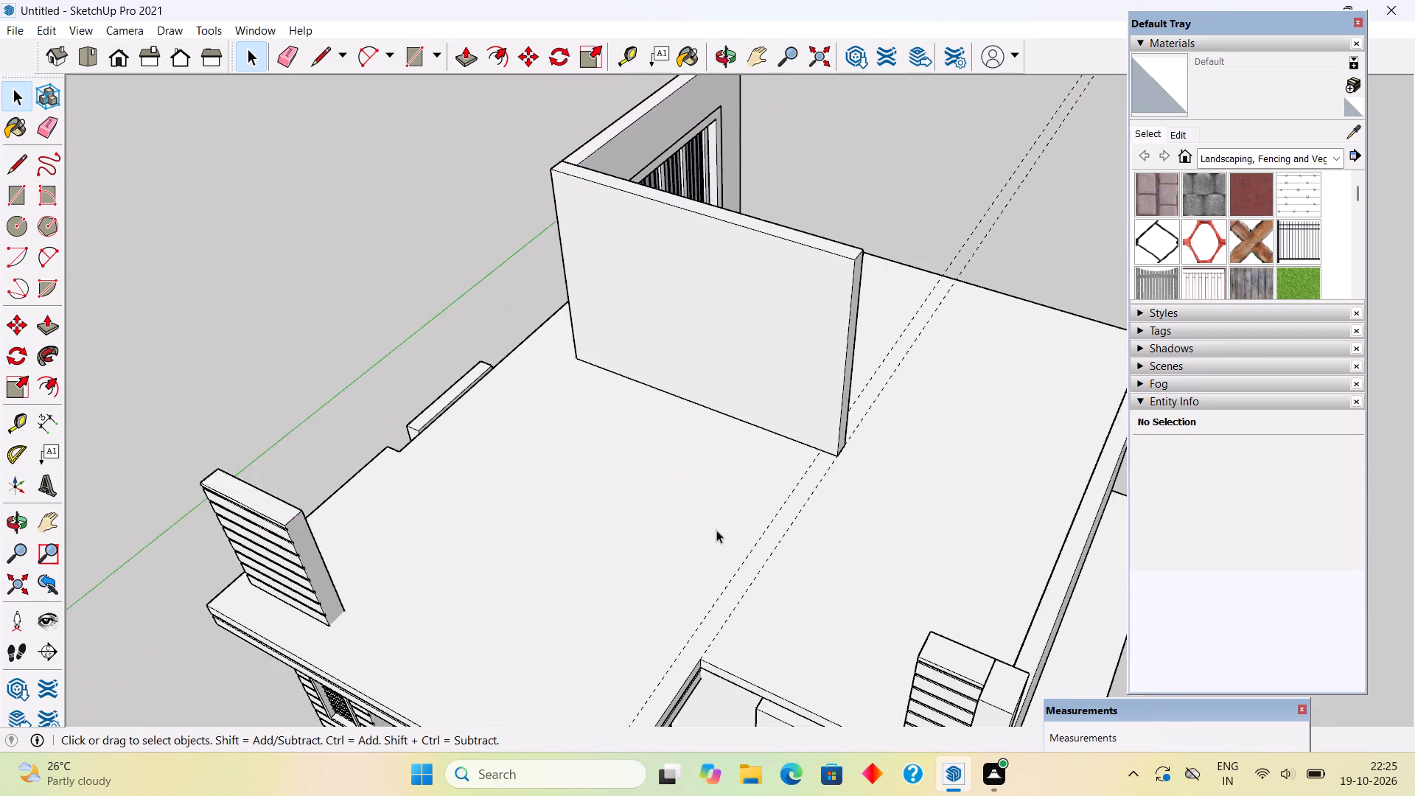
{"action": "middle_click_drag", "start_coordinate": [745, 525], "coordinate": [850, 459]}
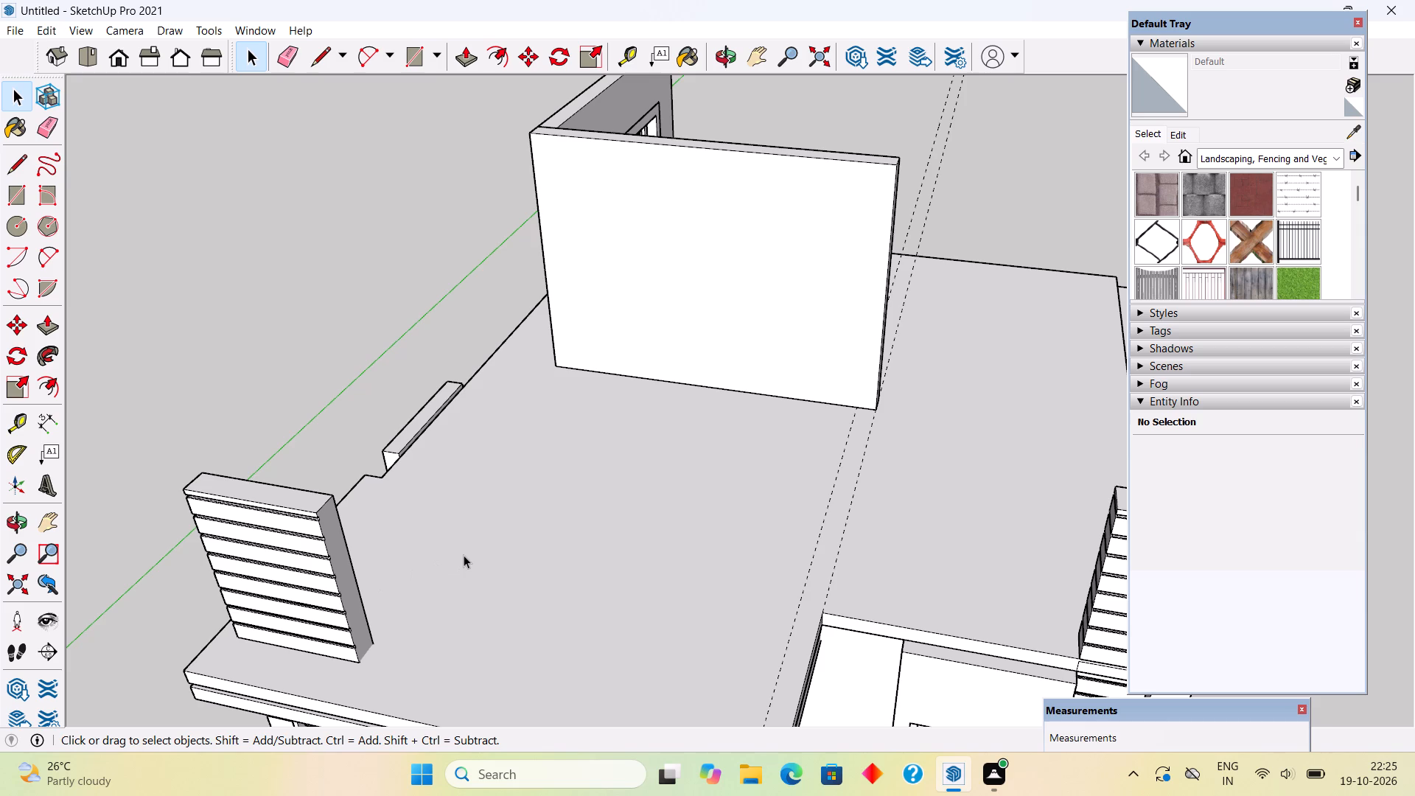
{"action": "scroll", "coordinate": [464, 555], "scroll_direction": "down", "scroll_amount": 2}
{"action": "middle_click_drag", "start_coordinate": [467, 559], "coordinate": [570, 513]}
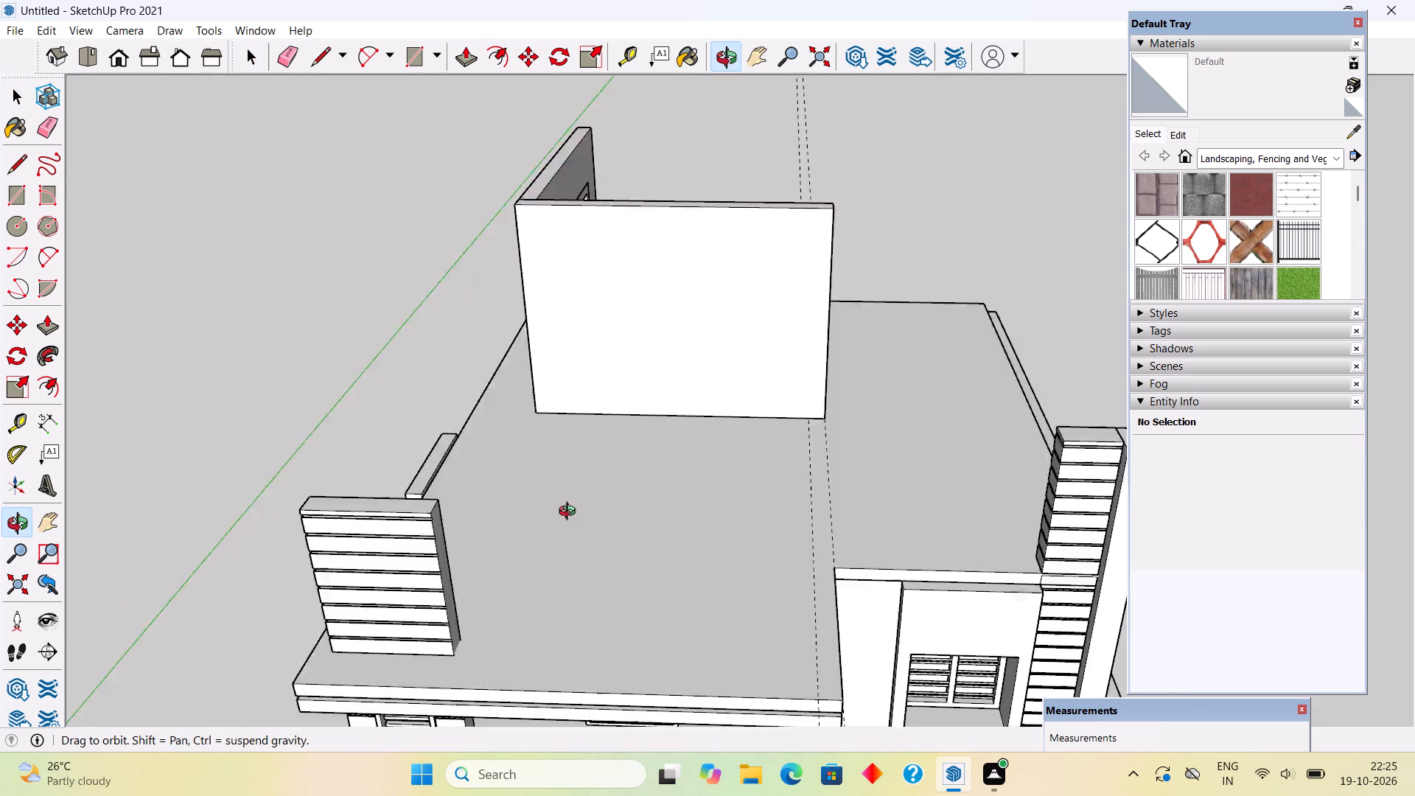
{"action": "middle_click_drag", "start_coordinate": [570, 513], "coordinate": [933, 470]}
{"action": "middle_click_drag", "start_coordinate": [633, 497], "coordinate": [947, 497]}
{"action": "scroll", "coordinate": [587, 545], "scroll_direction": "up", "scroll_amount": 4}
{"action": "middle_click_drag", "start_coordinate": [579, 524], "coordinate": [561, 412]}
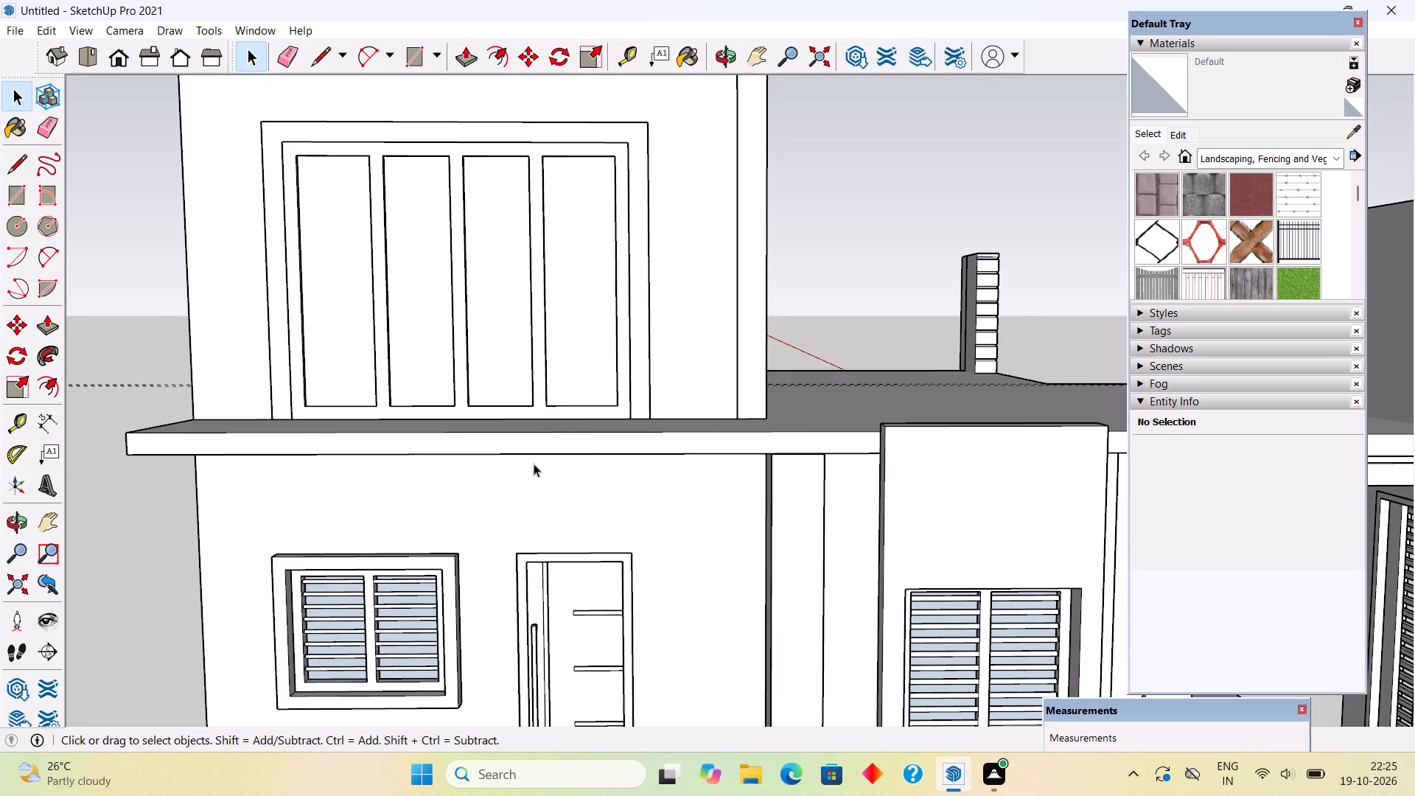
{"action": "middle_click_drag", "start_coordinate": [490, 461], "coordinate": [558, 568]}
{"action": "middle_click_drag", "start_coordinate": [562, 564], "coordinate": [533, 369]}
{"action": "middle_click_drag", "start_coordinate": [601, 446], "coordinate": [542, 434]}
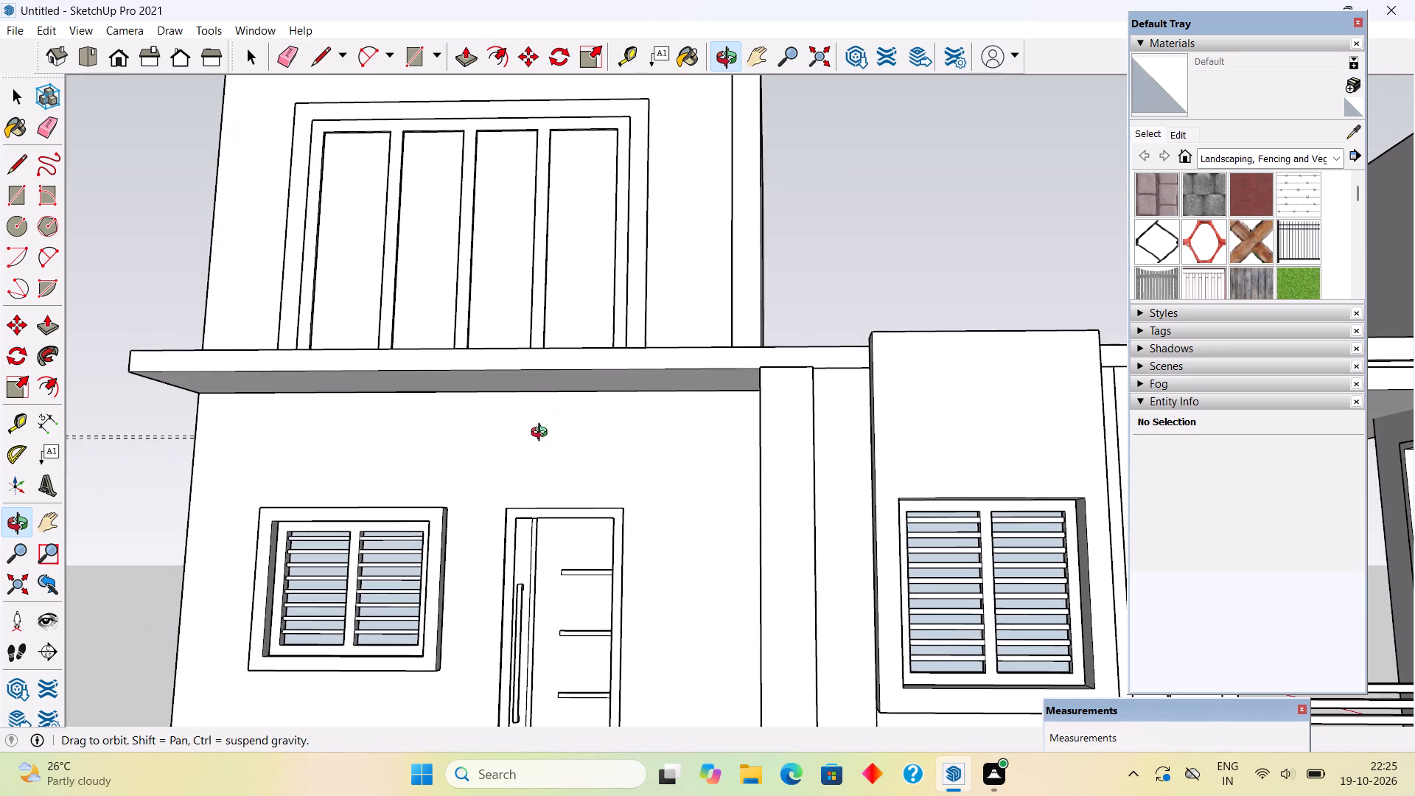
{"action": "middle_click_drag", "start_coordinate": [542, 434], "coordinate": [524, 458]}
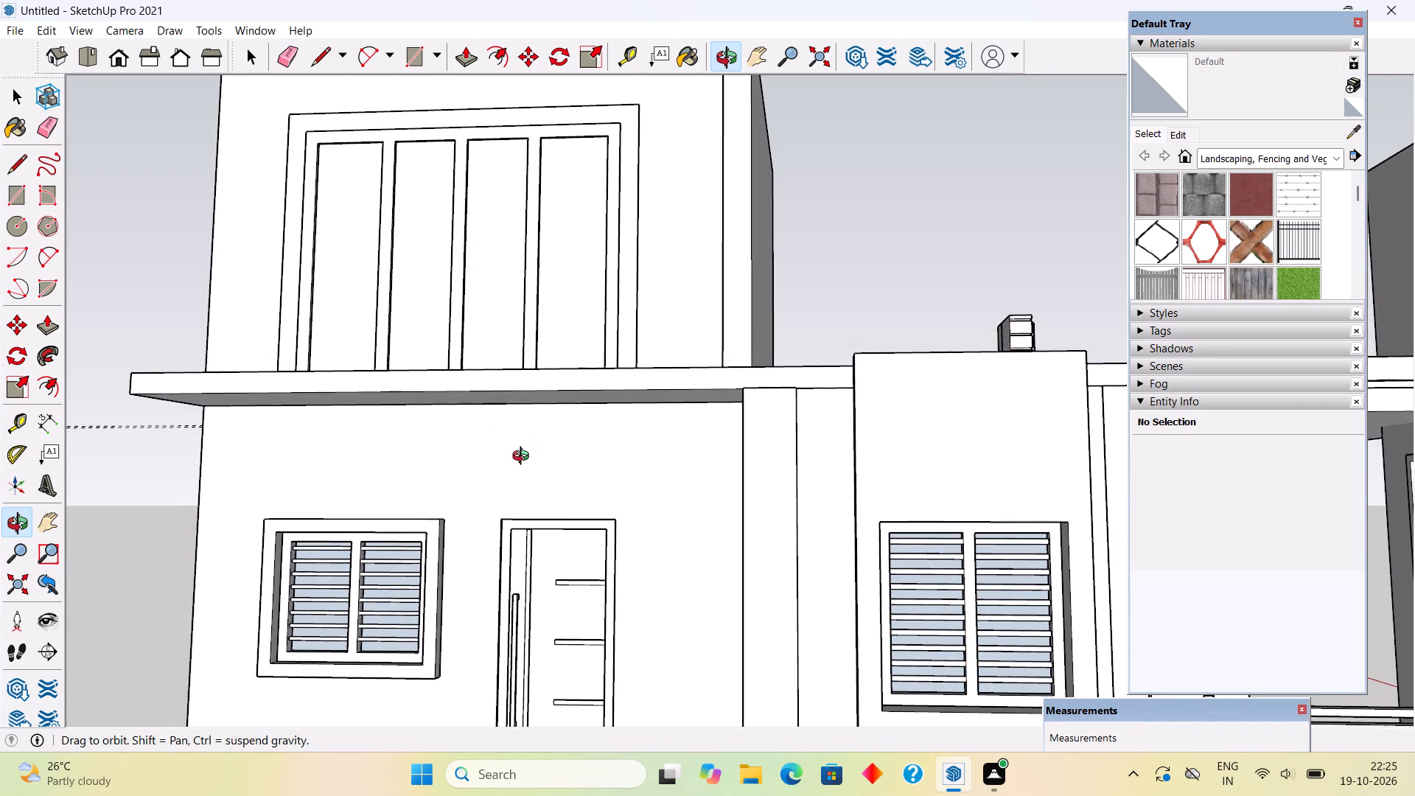
{"action": "middle_click_drag", "start_coordinate": [524, 458], "coordinate": [525, 465]}
{"action": "scroll", "coordinate": [525, 465], "scroll_direction": "up", "scroll_amount": 1}
{"action": "middle_click_drag", "start_coordinate": [662, 363], "coordinate": [666, 453]}
{"action": "scroll", "coordinate": [703, 414], "scroll_direction": "down", "scroll_amount": 1}
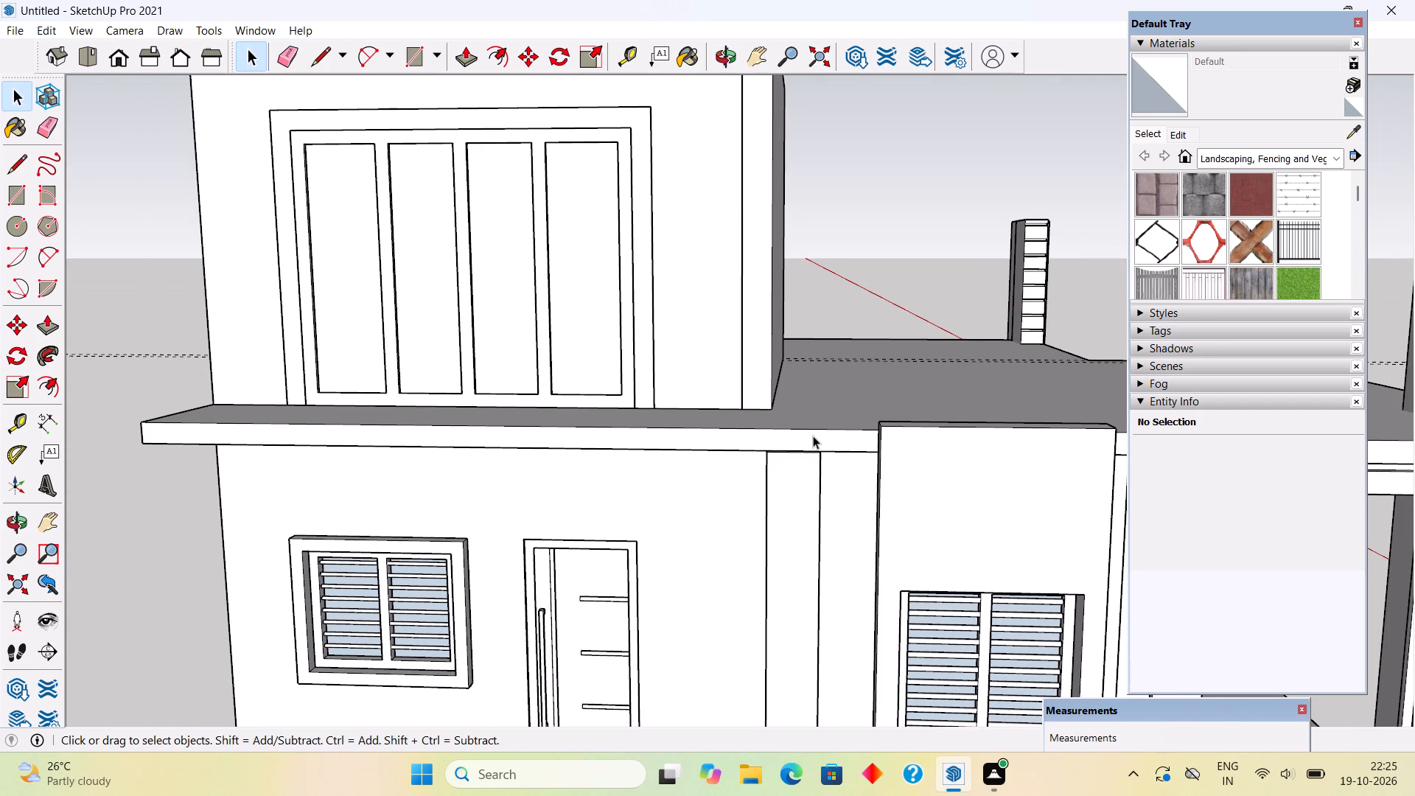
Open the roof slab group for editing and select all of its geometry.
{"action": "scroll", "coordinate": [813, 436], "scroll_direction": "up", "scroll_amount": 2}
{"action": "triple_click", "coordinate": [748, 436]}
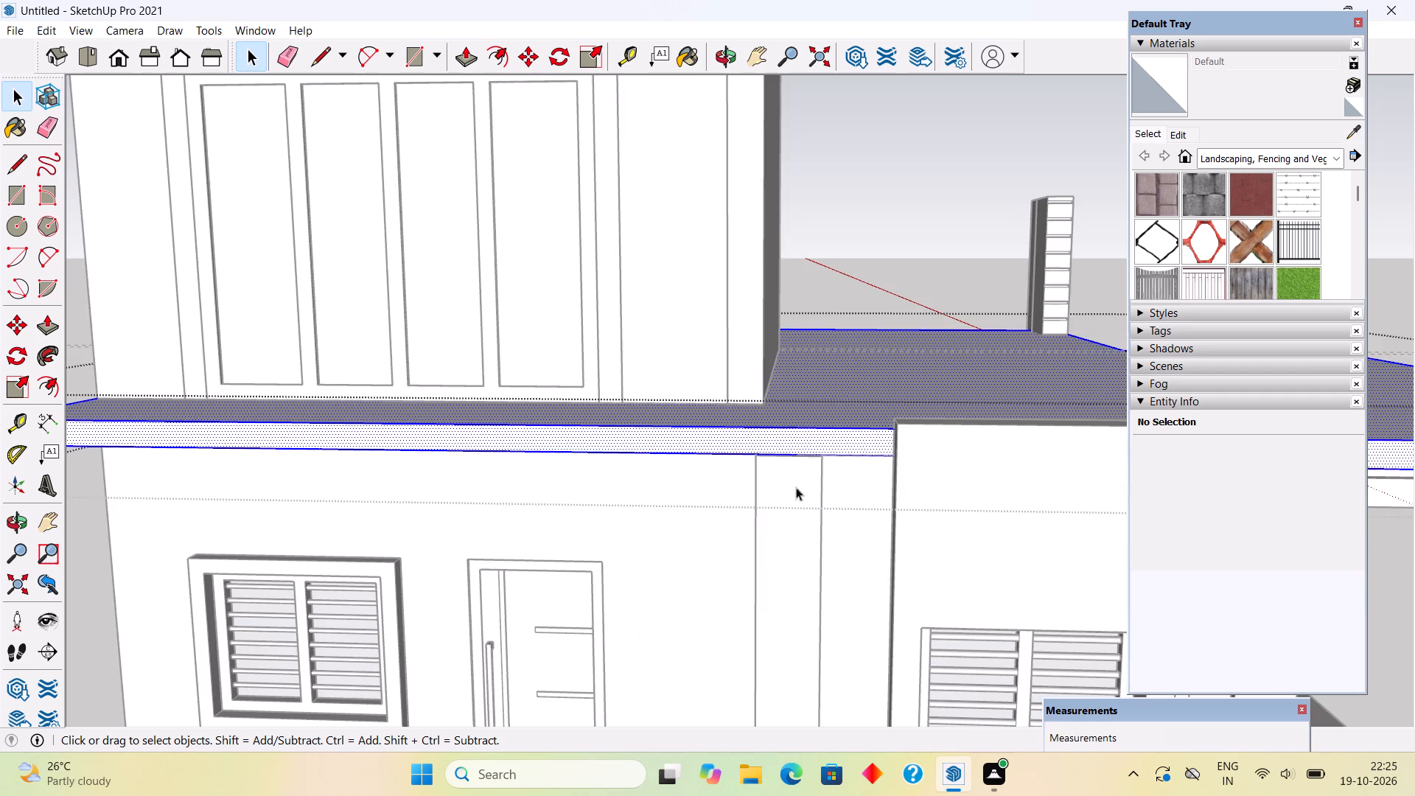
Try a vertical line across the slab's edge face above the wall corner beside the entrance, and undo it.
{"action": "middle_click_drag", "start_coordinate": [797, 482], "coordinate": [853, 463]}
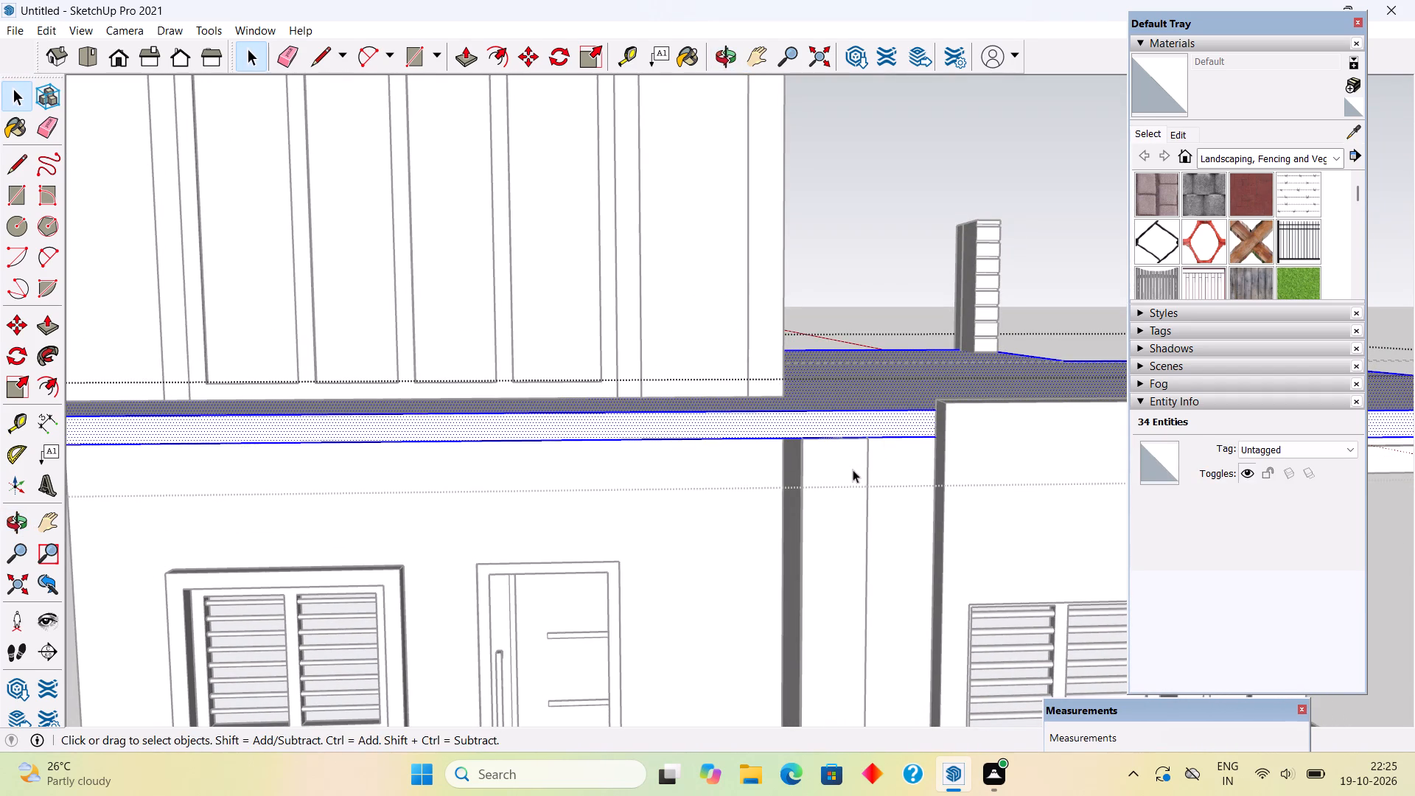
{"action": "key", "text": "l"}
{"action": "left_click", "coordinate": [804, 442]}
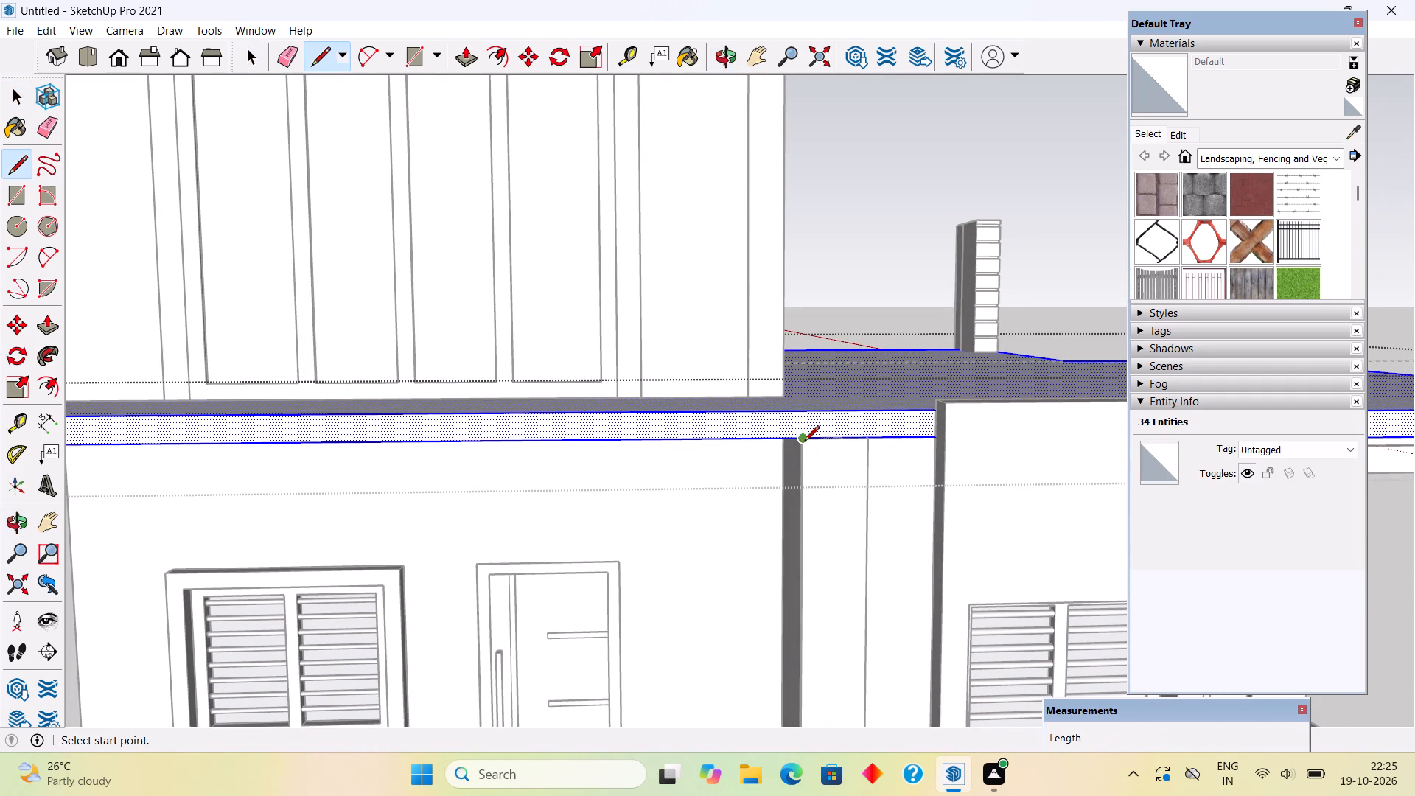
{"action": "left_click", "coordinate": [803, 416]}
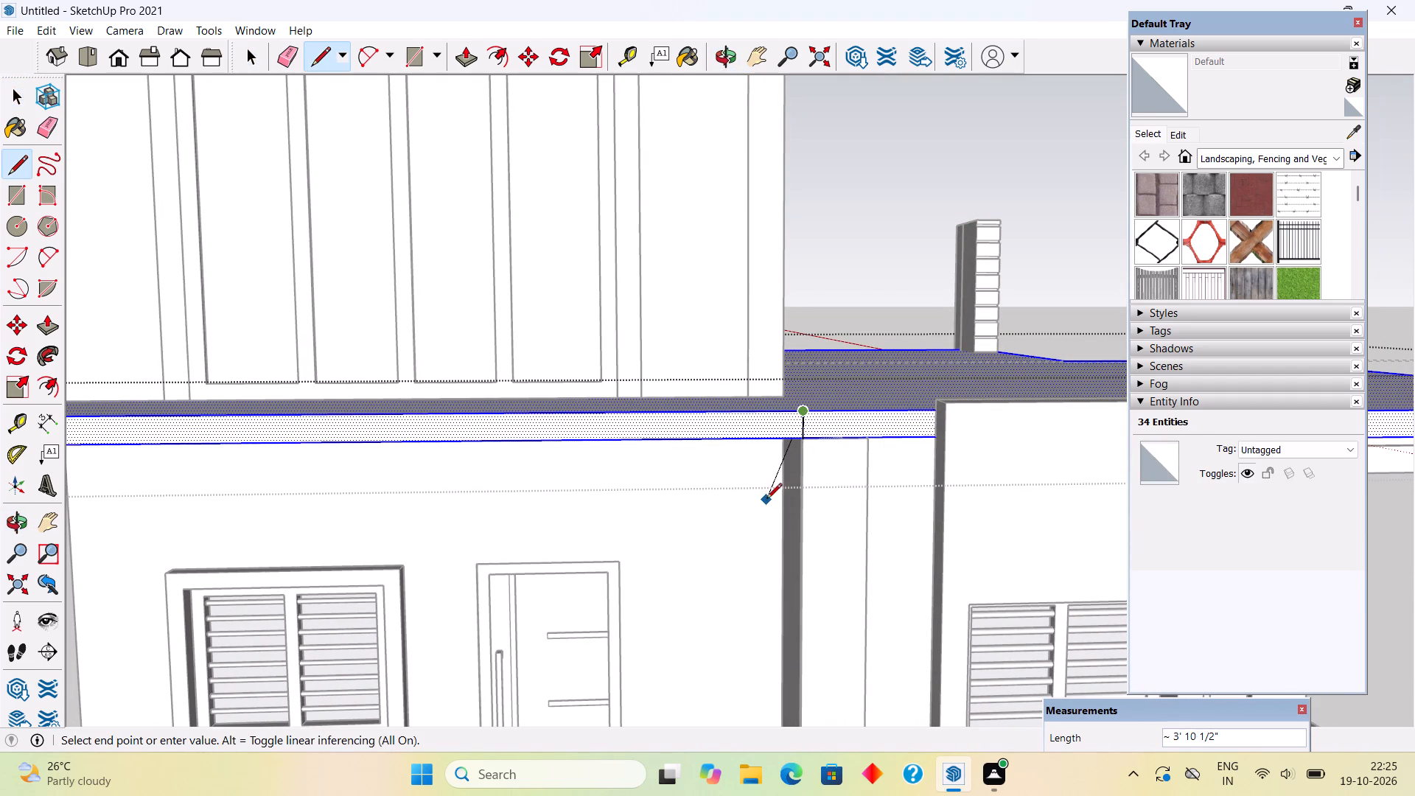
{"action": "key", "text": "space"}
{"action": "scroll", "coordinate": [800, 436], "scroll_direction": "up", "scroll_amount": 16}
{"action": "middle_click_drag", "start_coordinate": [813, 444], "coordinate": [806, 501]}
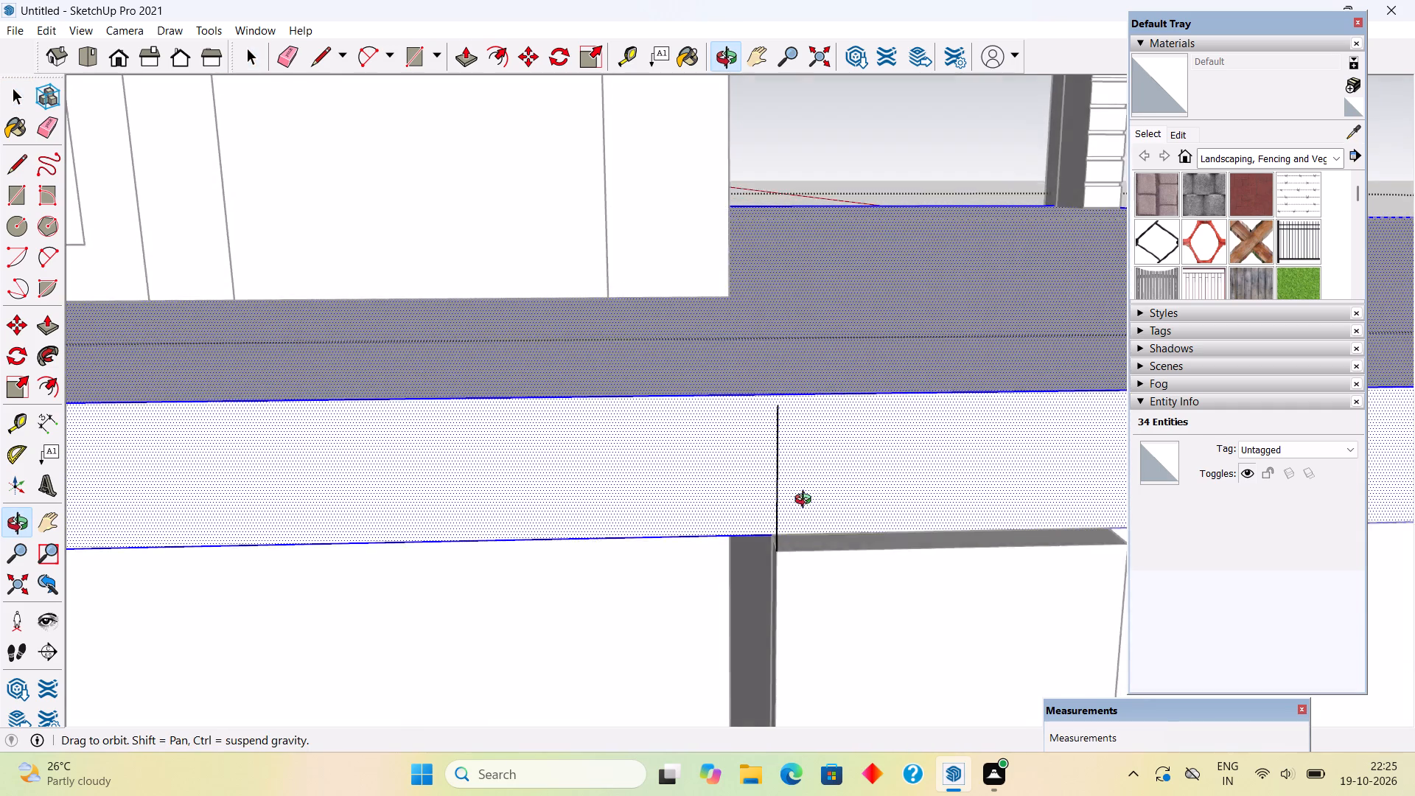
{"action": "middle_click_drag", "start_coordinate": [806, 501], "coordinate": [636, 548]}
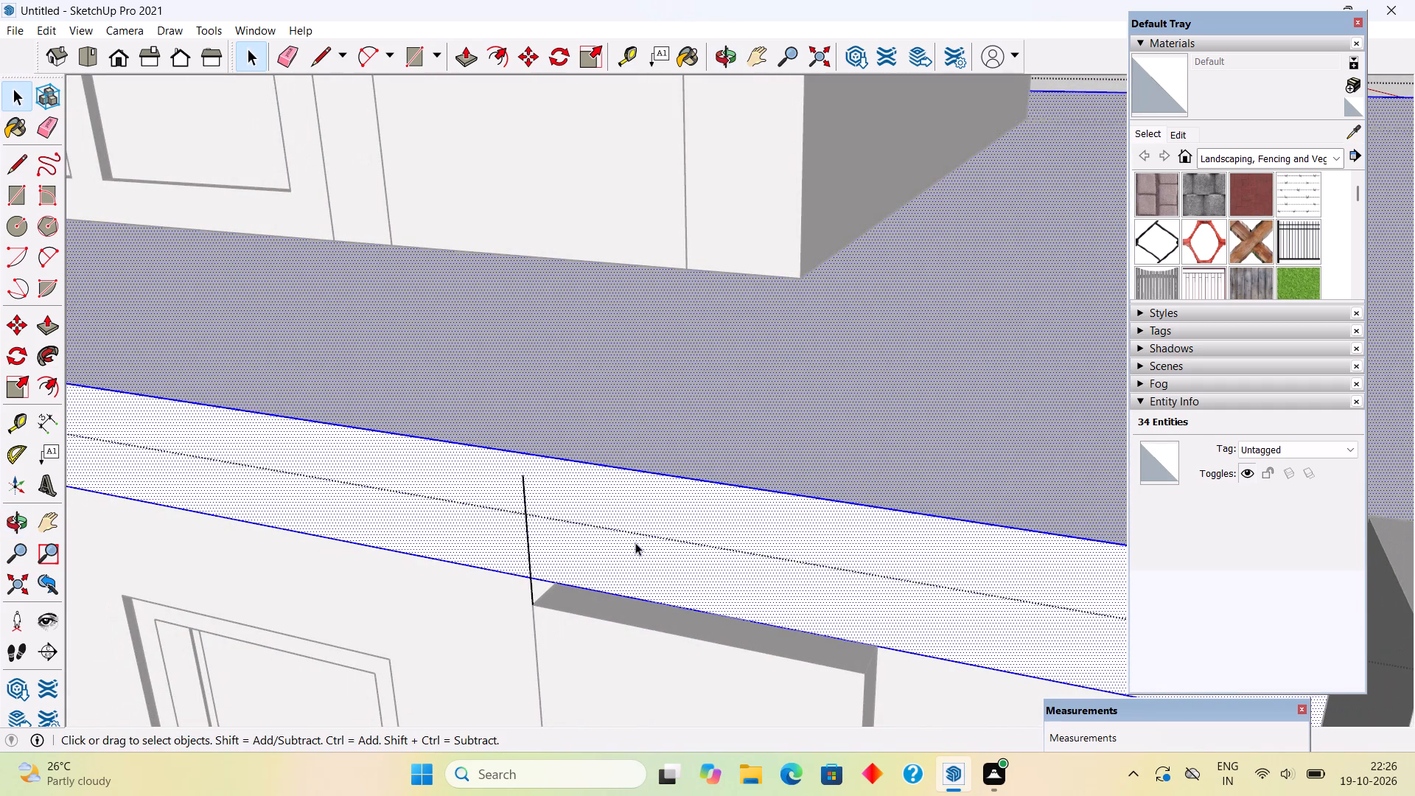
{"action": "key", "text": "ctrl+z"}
Split the slab's edge face with a 6" vertical line at the wall corner beside the entrance, and close the slab group.
{"action": "key", "text": "l"}
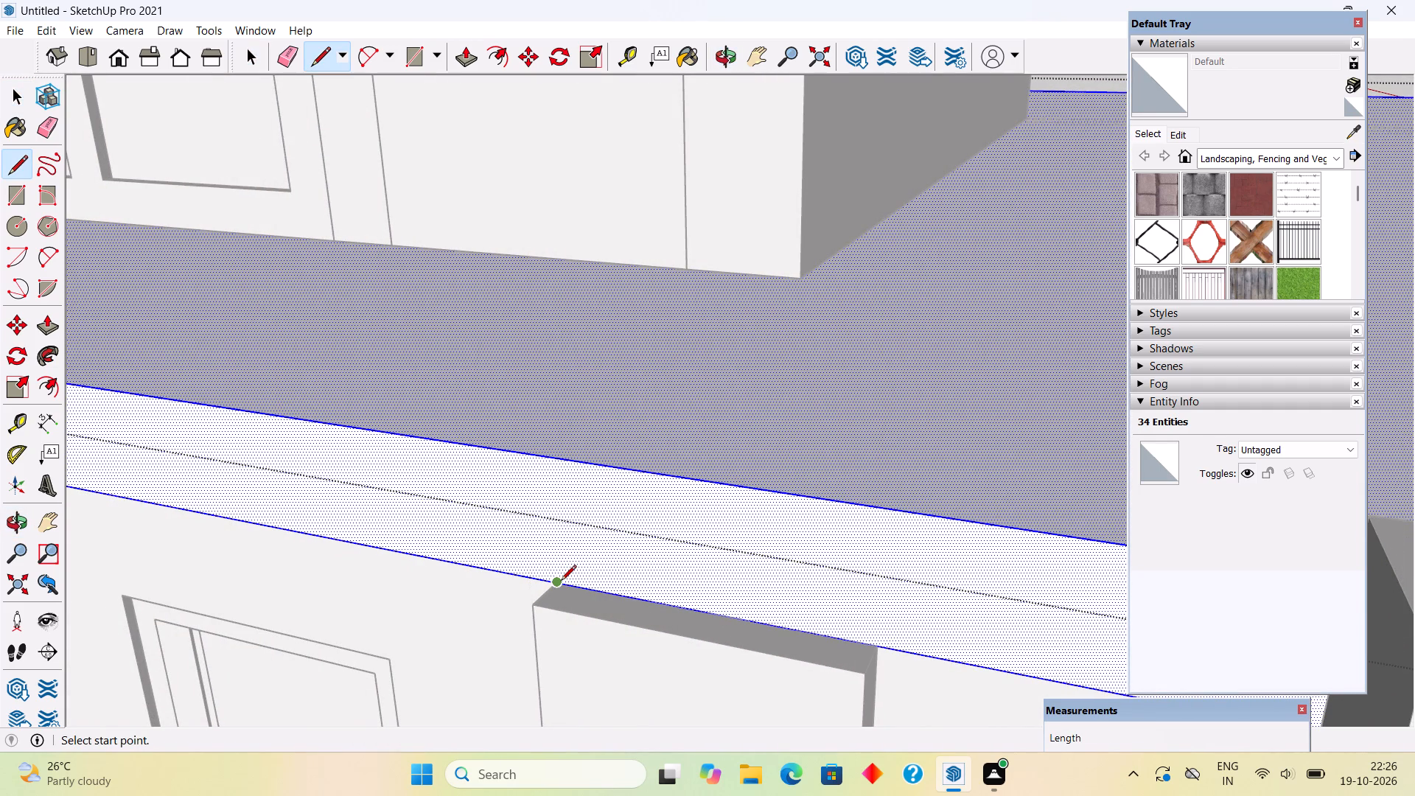
{"action": "left_click", "coordinate": [555, 579]}
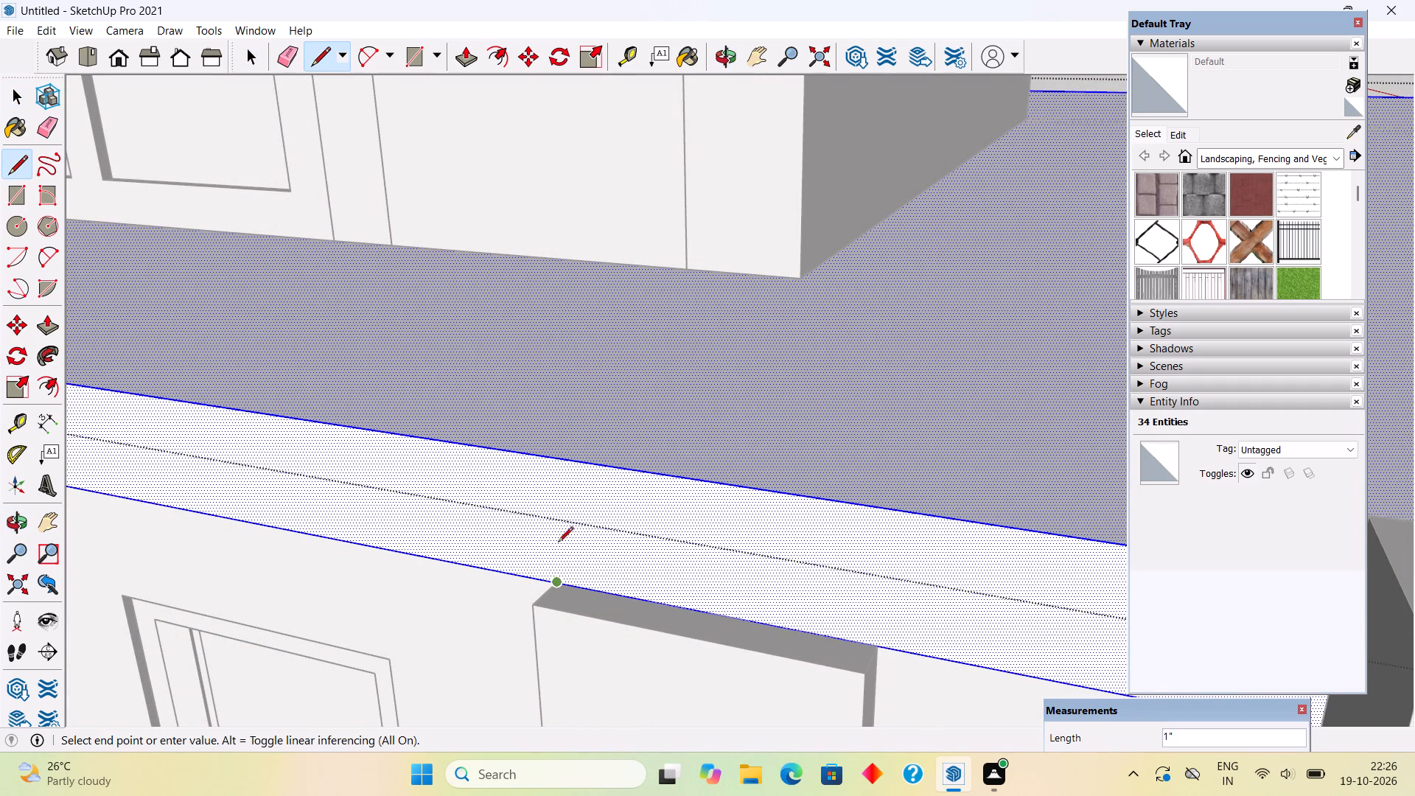
{"action": "left_click", "coordinate": [541, 458]}
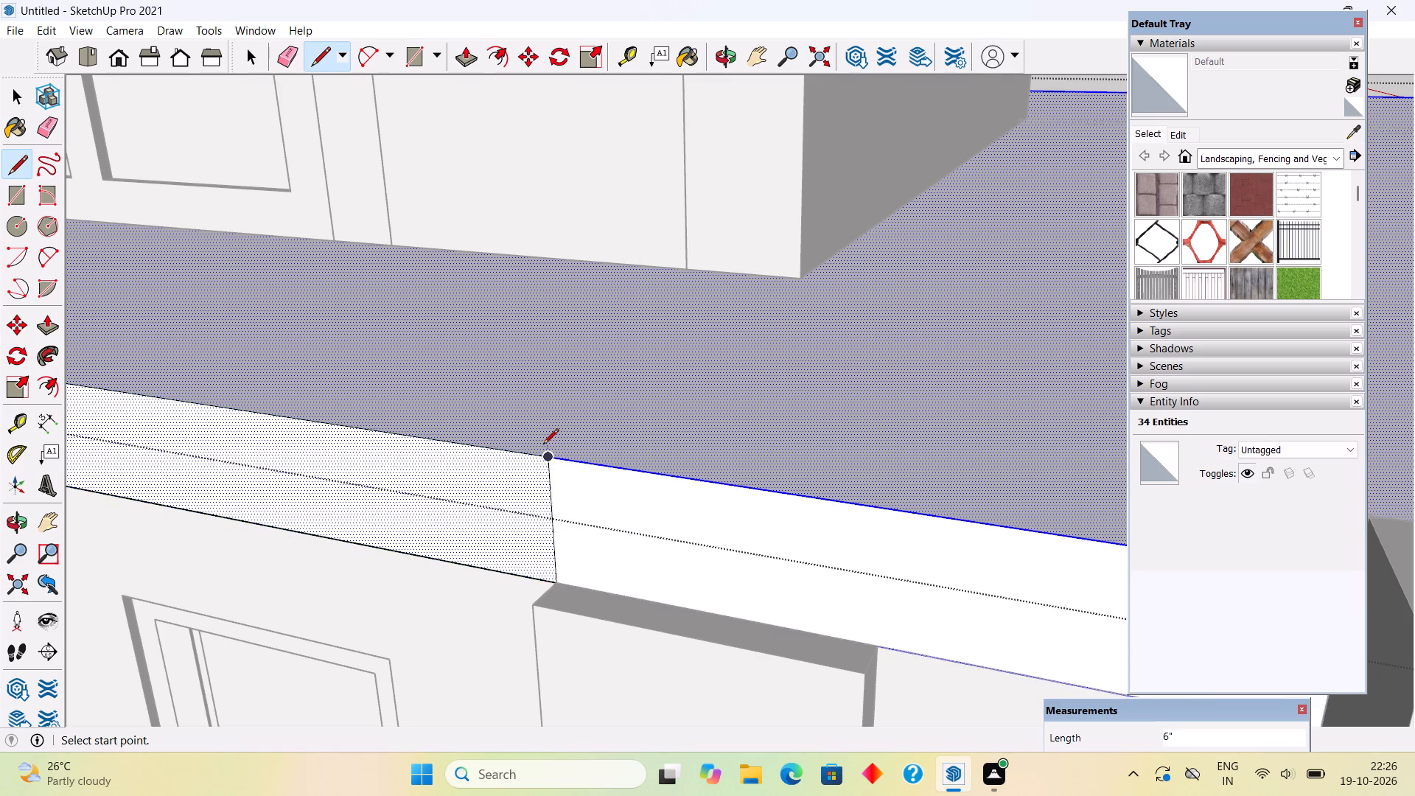
{"action": "scroll", "coordinate": [543, 445], "scroll_direction": "down", "scroll_amount": 11}
{"action": "middle_click_drag", "start_coordinate": [594, 464], "coordinate": [761, 293]}
{"action": "scroll", "coordinate": [761, 293], "scroll_direction": "down", "scroll_amount": 3}
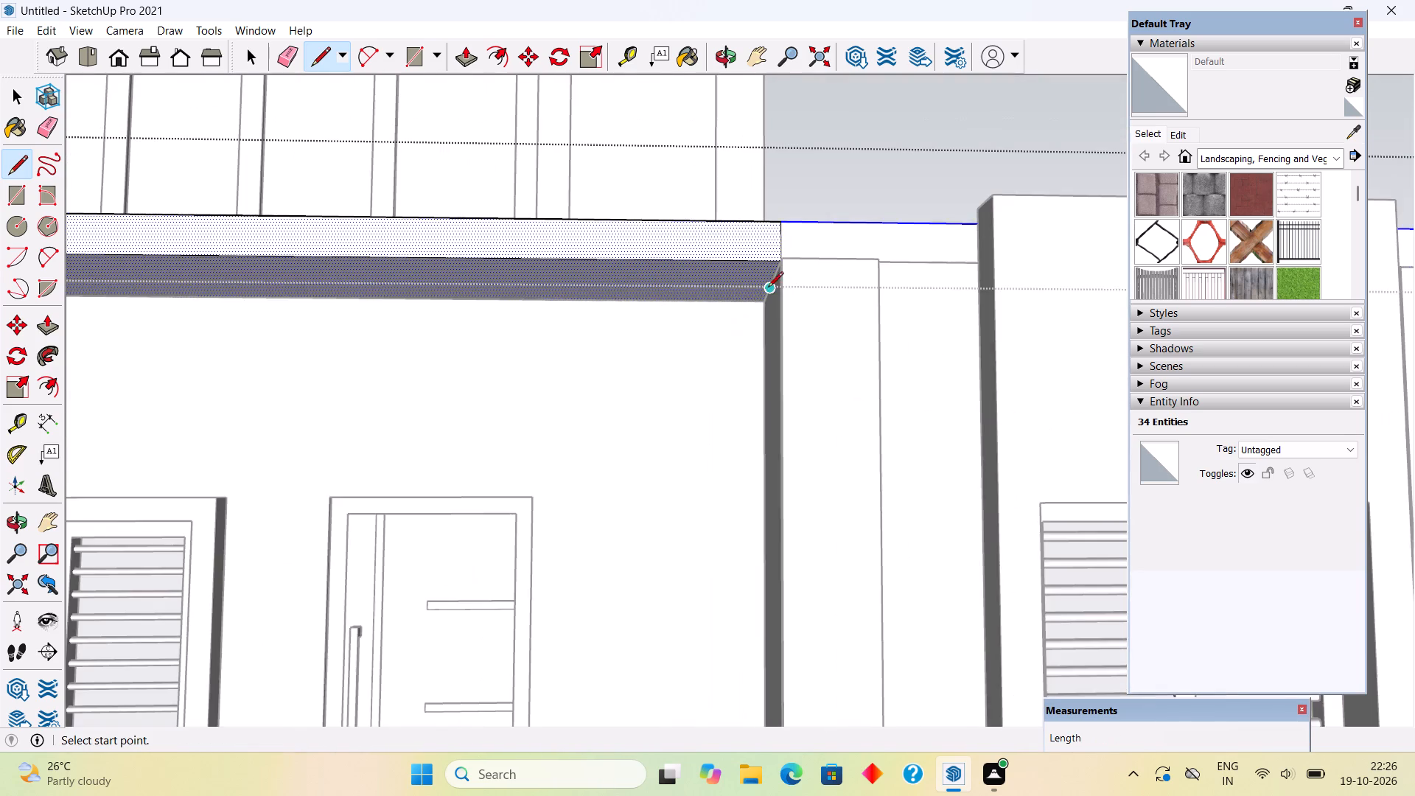
{"action": "scroll", "coordinate": [769, 288], "scroll_direction": "down", "scroll_amount": 3}
{"action": "key", "text": "space"}
{"action": "scroll", "coordinate": [800, 388], "scroll_direction": "down", "scroll_amount": 10}
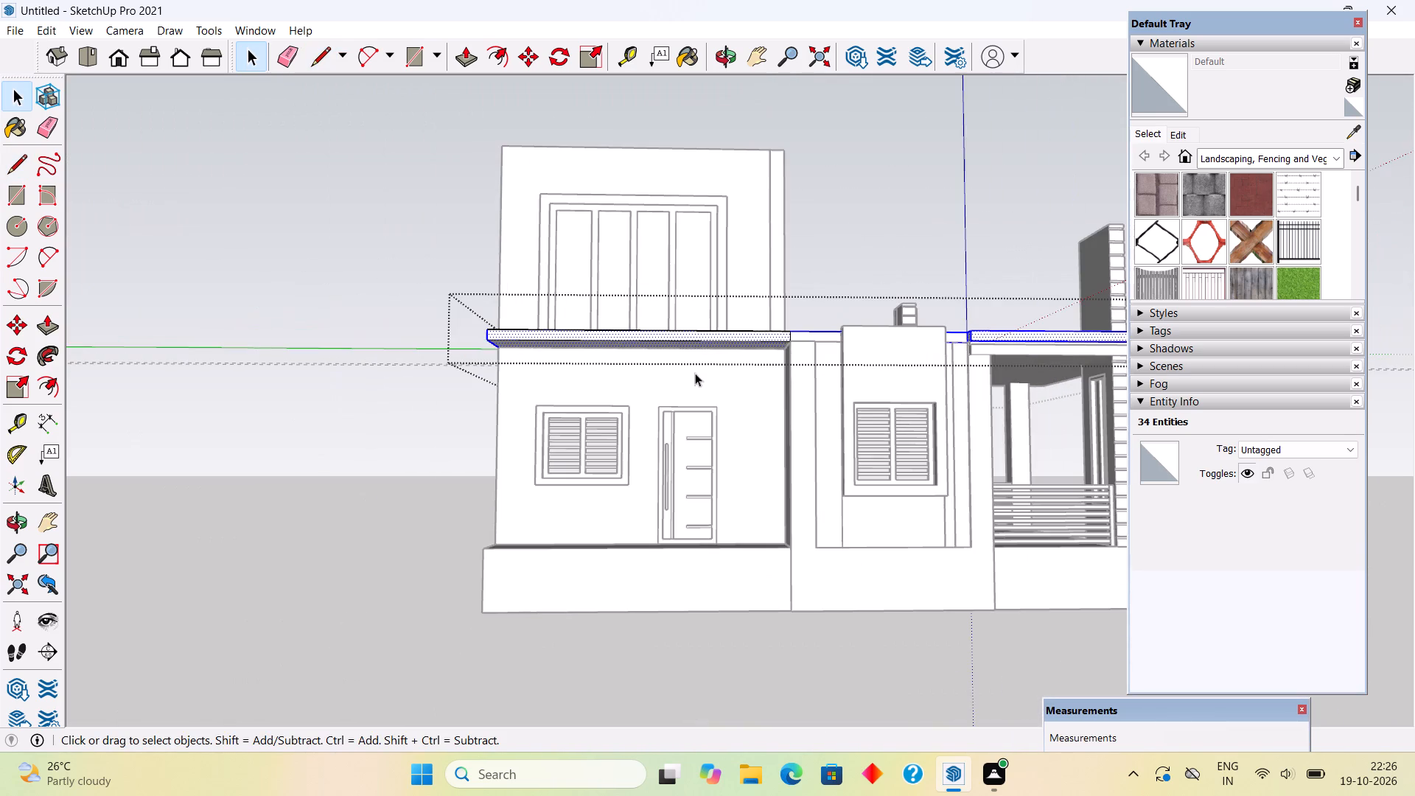
{"action": "left_click", "coordinate": [220, 288]}
Place a horizontal guide on the entrance wall, 2" below its top edge under the slab overhang.
{"action": "middle_click_drag", "start_coordinate": [668, 391], "coordinate": [668, 402]}
{"action": "scroll", "coordinate": [670, 383], "scroll_direction": "up", "scroll_amount": 5}
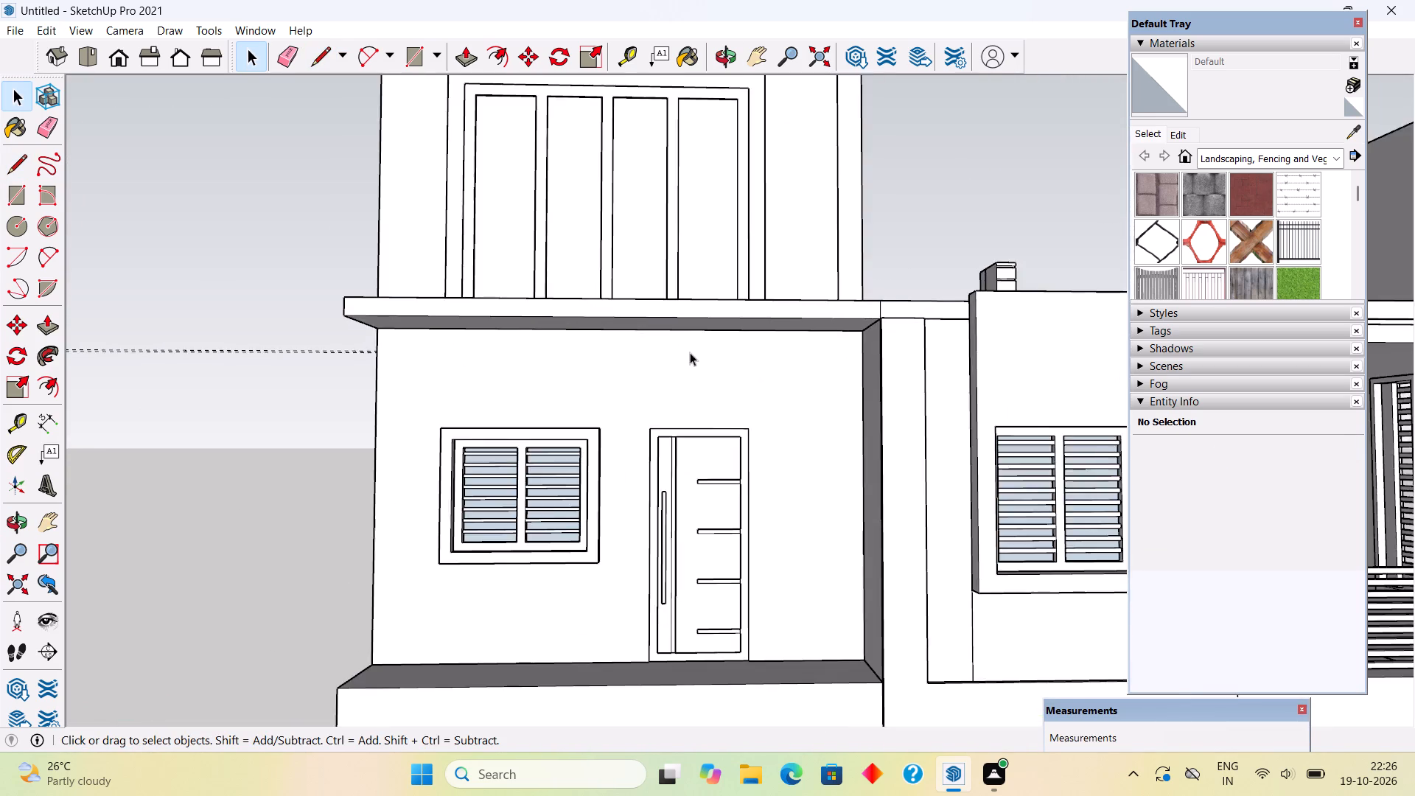
{"action": "scroll", "coordinate": [690, 352], "scroll_direction": "up", "scroll_amount": 6}
{"action": "key", "text": "t"}
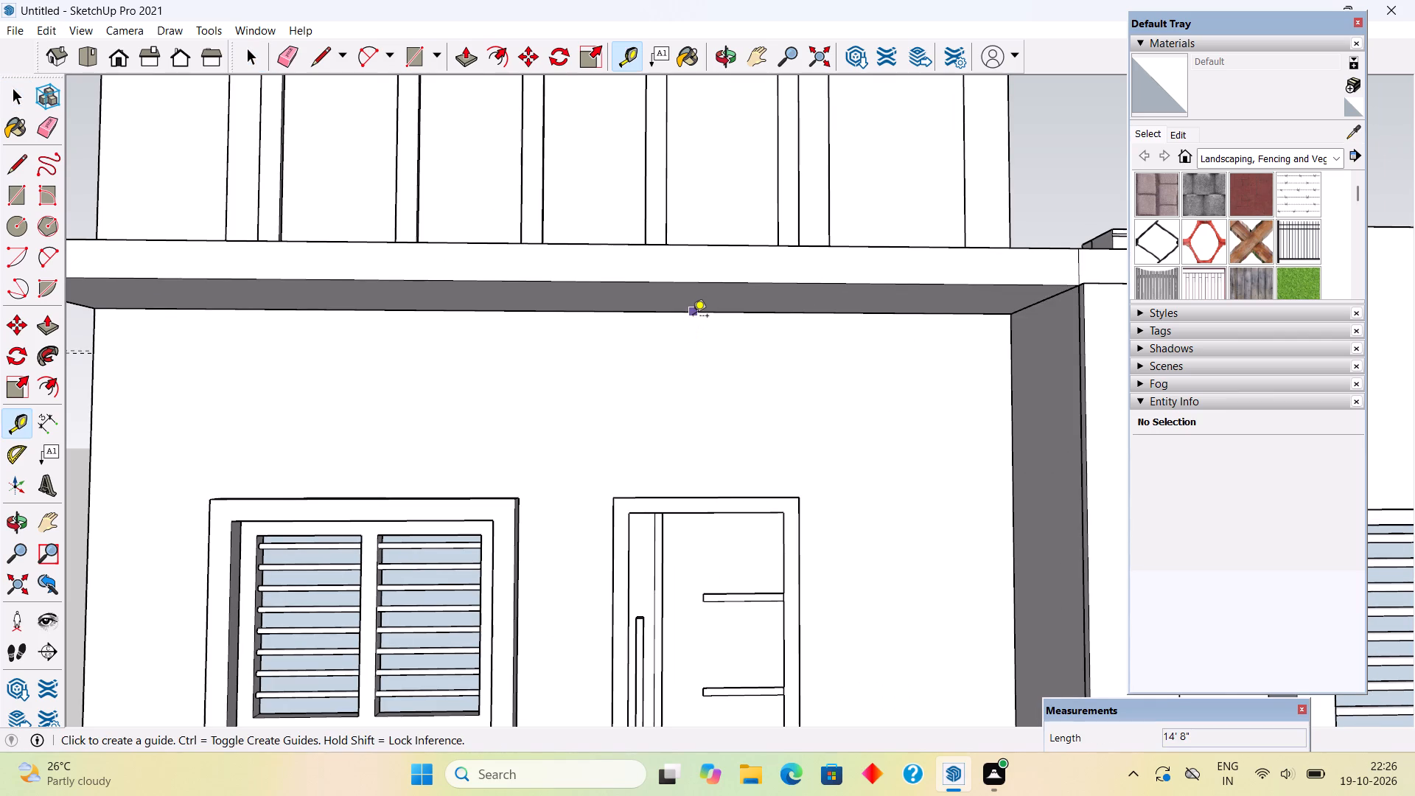
{"action": "left_click", "coordinate": [693, 316]}
{"action": "type", "text": "2\""}
{"action": "key", "text": "Return"}
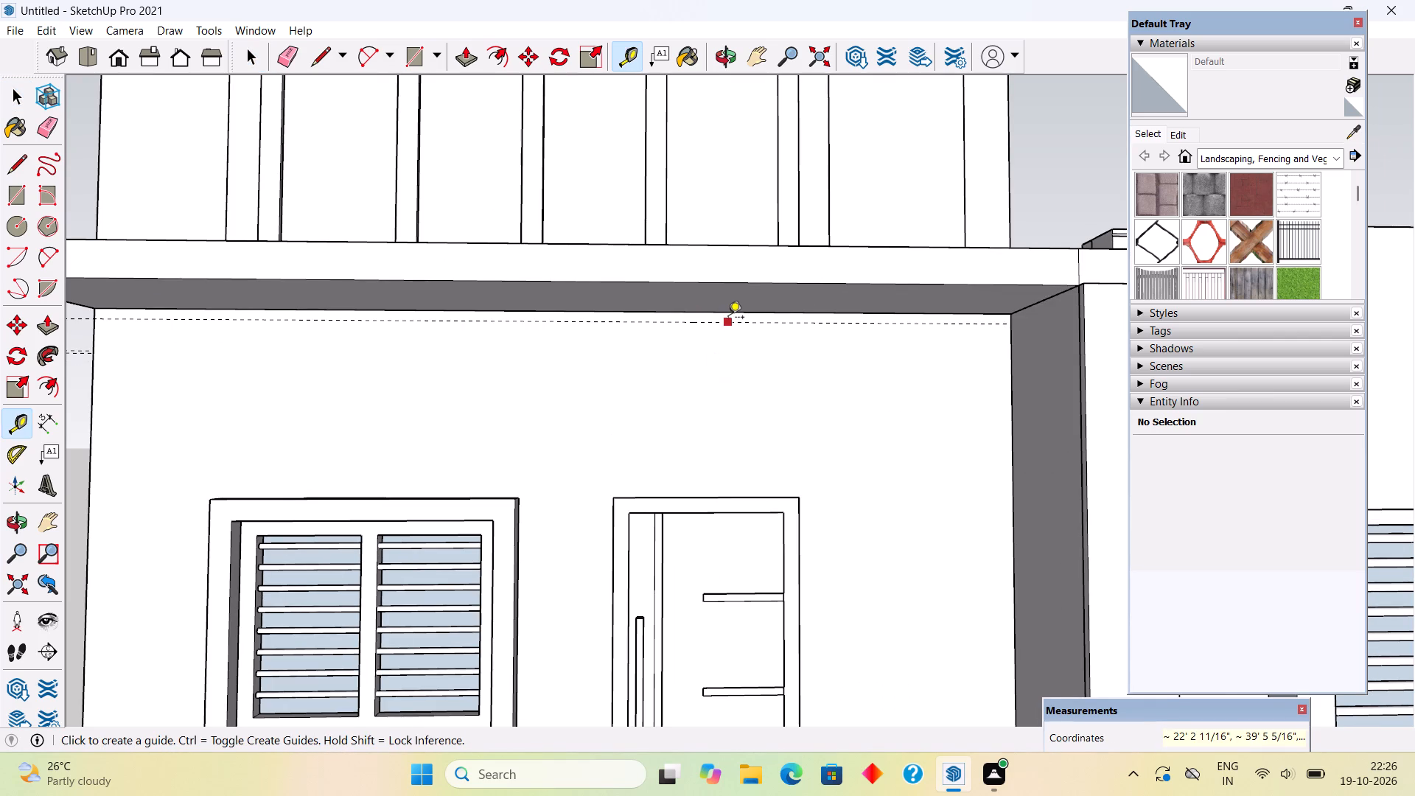
Place a horizontal guide on the entrance wall 6" below the existing guide under the slab overhang.
{"action": "left_click", "coordinate": [728, 318]}
{"action": "type", "text": "6\""}
{"action": "key", "text": "Return"}
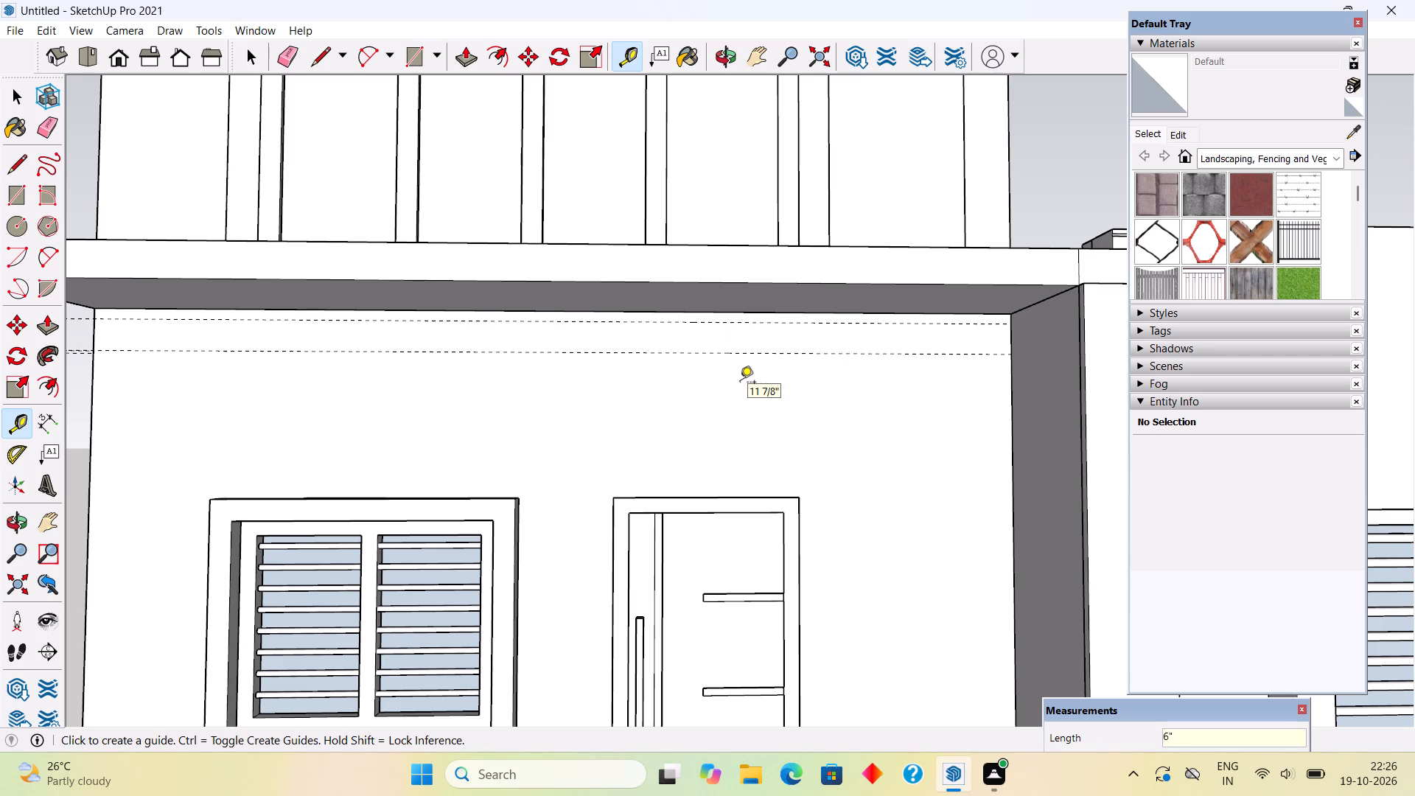
Draw a 6" by 14' 8" rectangle across the entrance wall between the two horizontal guides.
{"action": "key", "text": "r"}
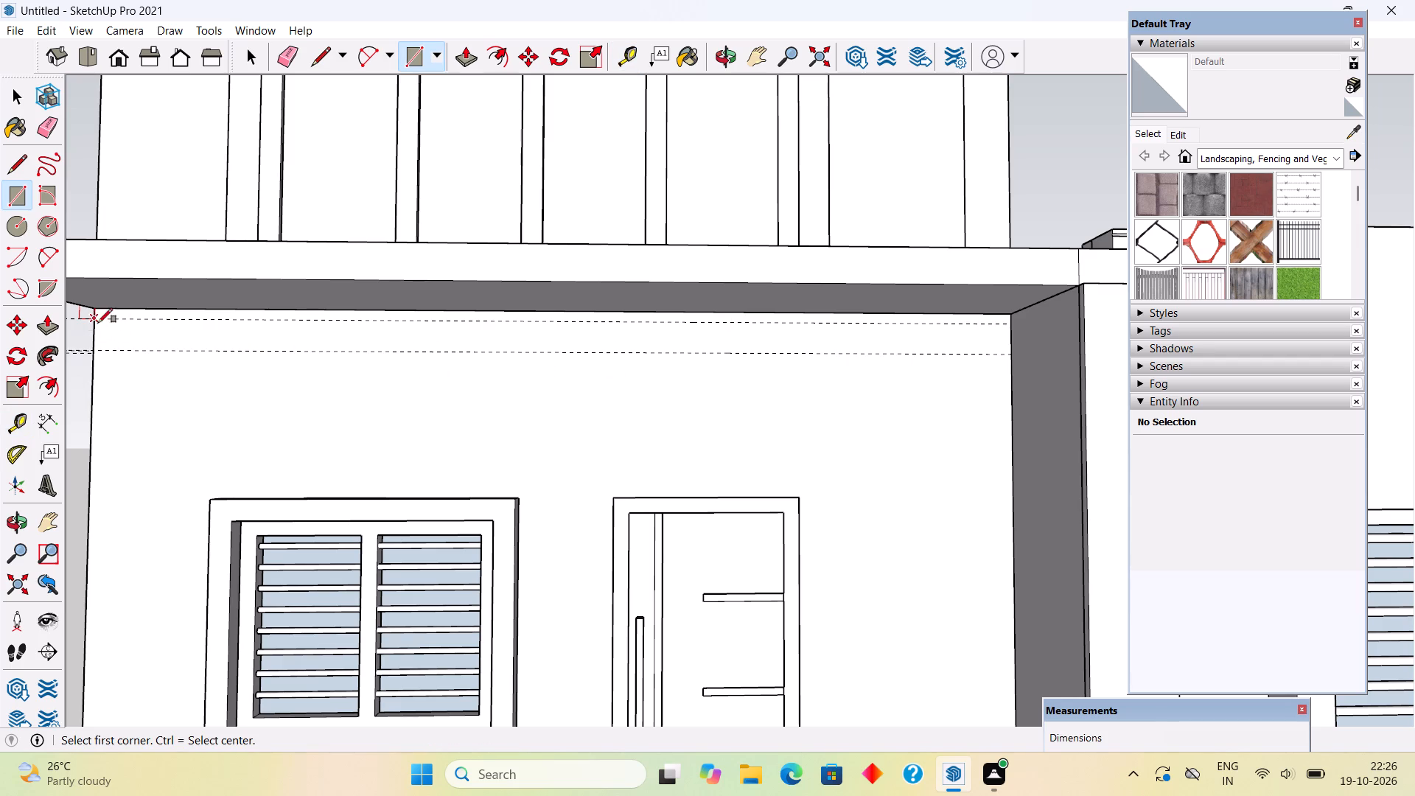
{"action": "left_click", "coordinate": [97, 321]}
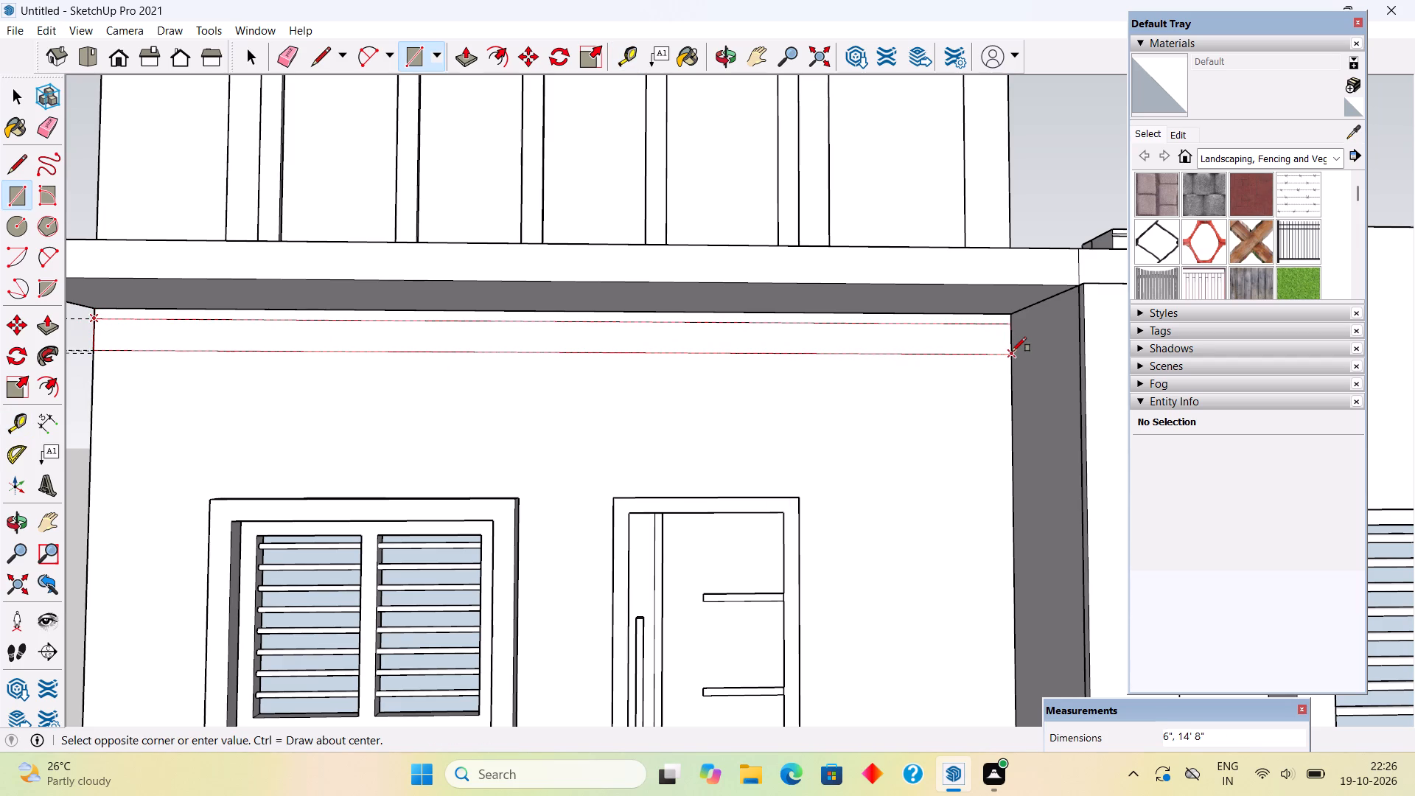
{"action": "left_click", "coordinate": [1012, 352]}
Pull the rectangular strip above the entrance window and door outward 4' to form a canopy.
{"action": "key", "text": "p"}
{"action": "left_click", "coordinate": [971, 351]}
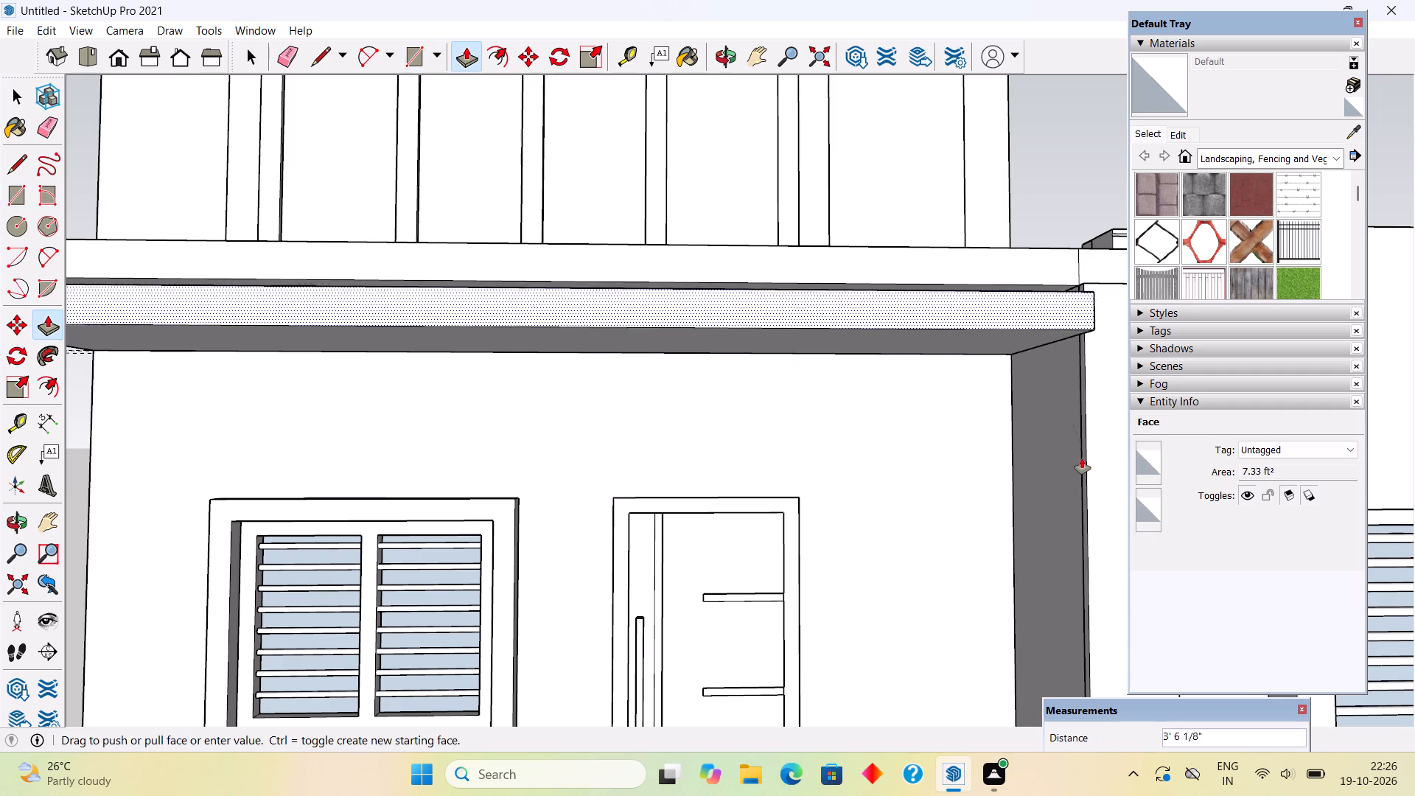
{"action": "scroll", "coordinate": [1082, 458], "scroll_direction": "down", "scroll_amount": 17}
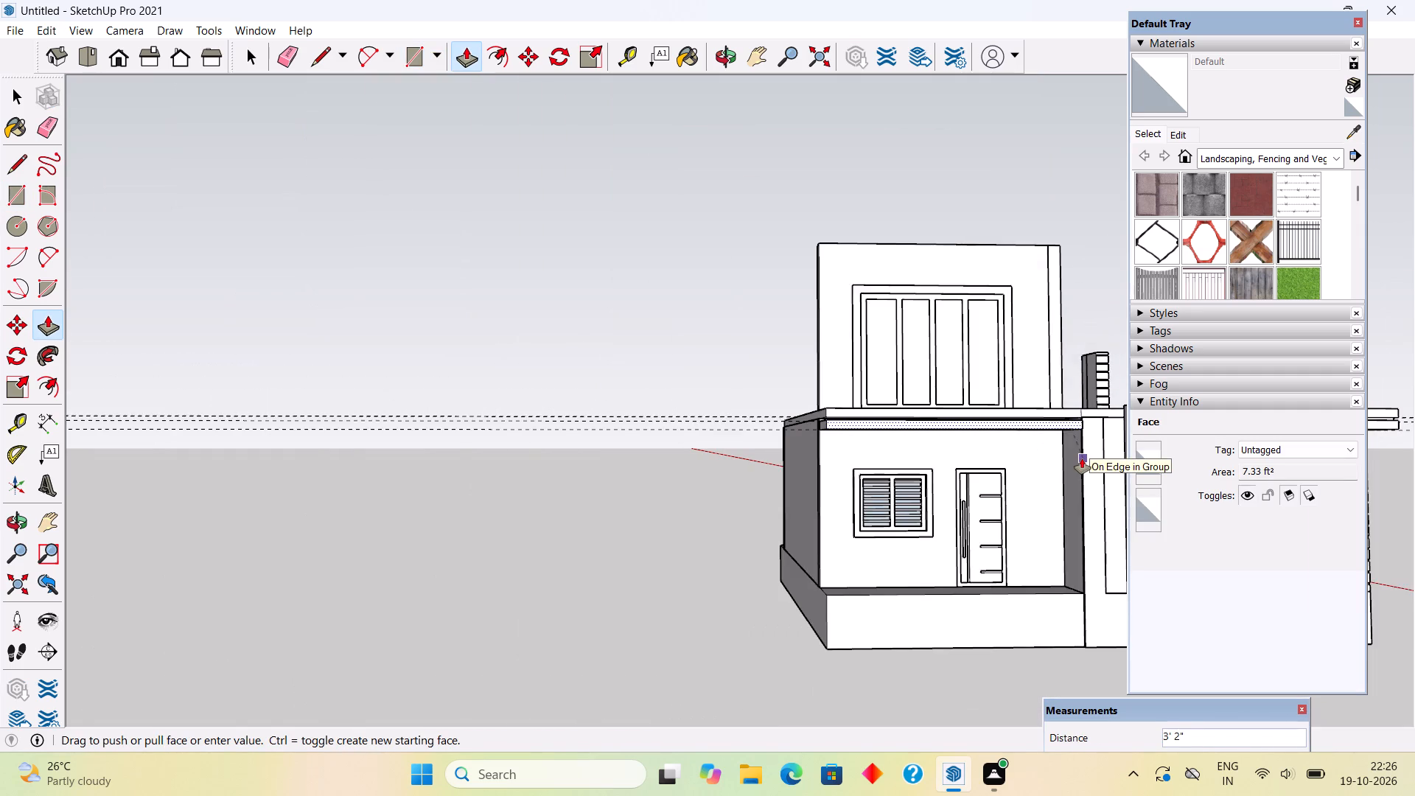
{"action": "middle_click_drag", "start_coordinate": [1061, 470], "coordinate": [567, 504]}
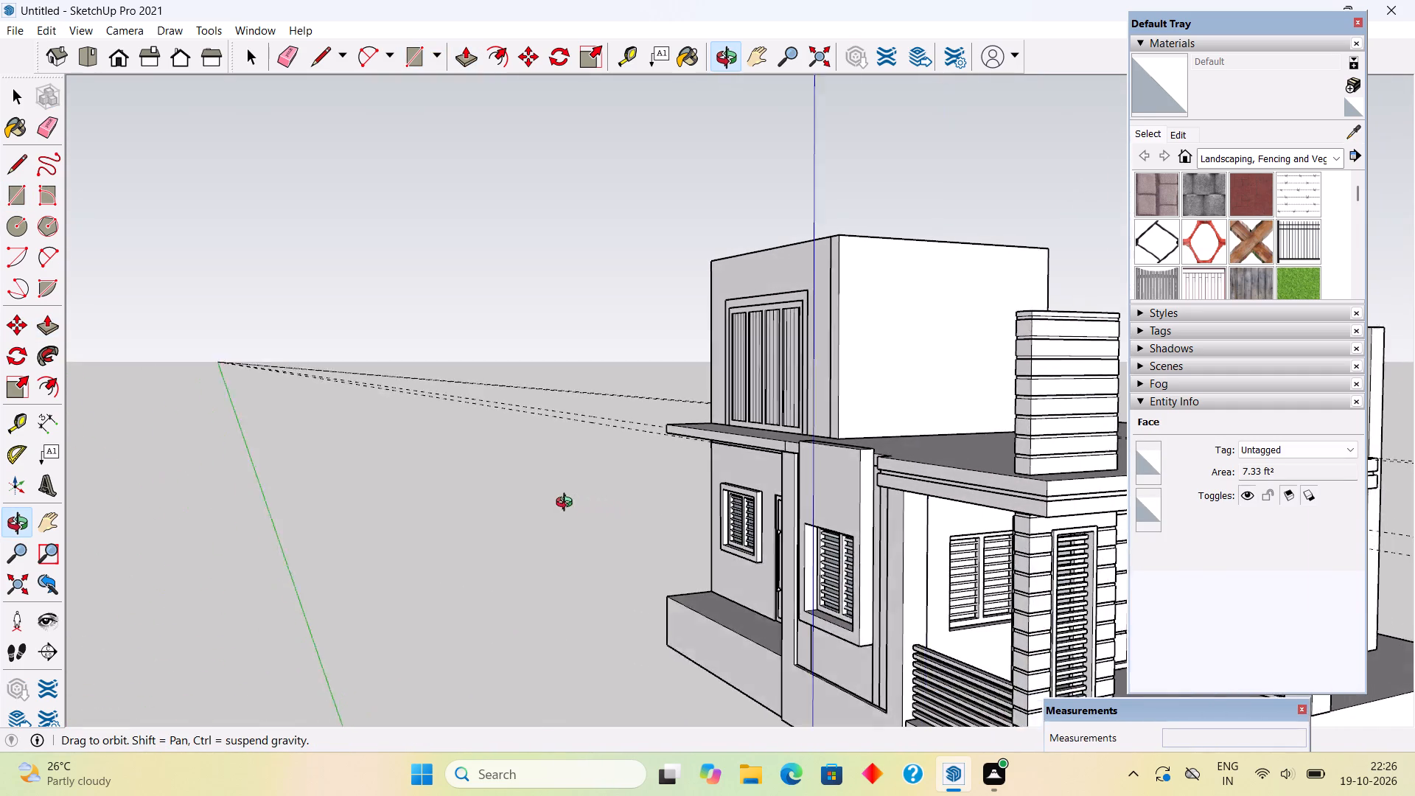
{"action": "middle_click_drag", "start_coordinate": [567, 504], "coordinate": [565, 504]}
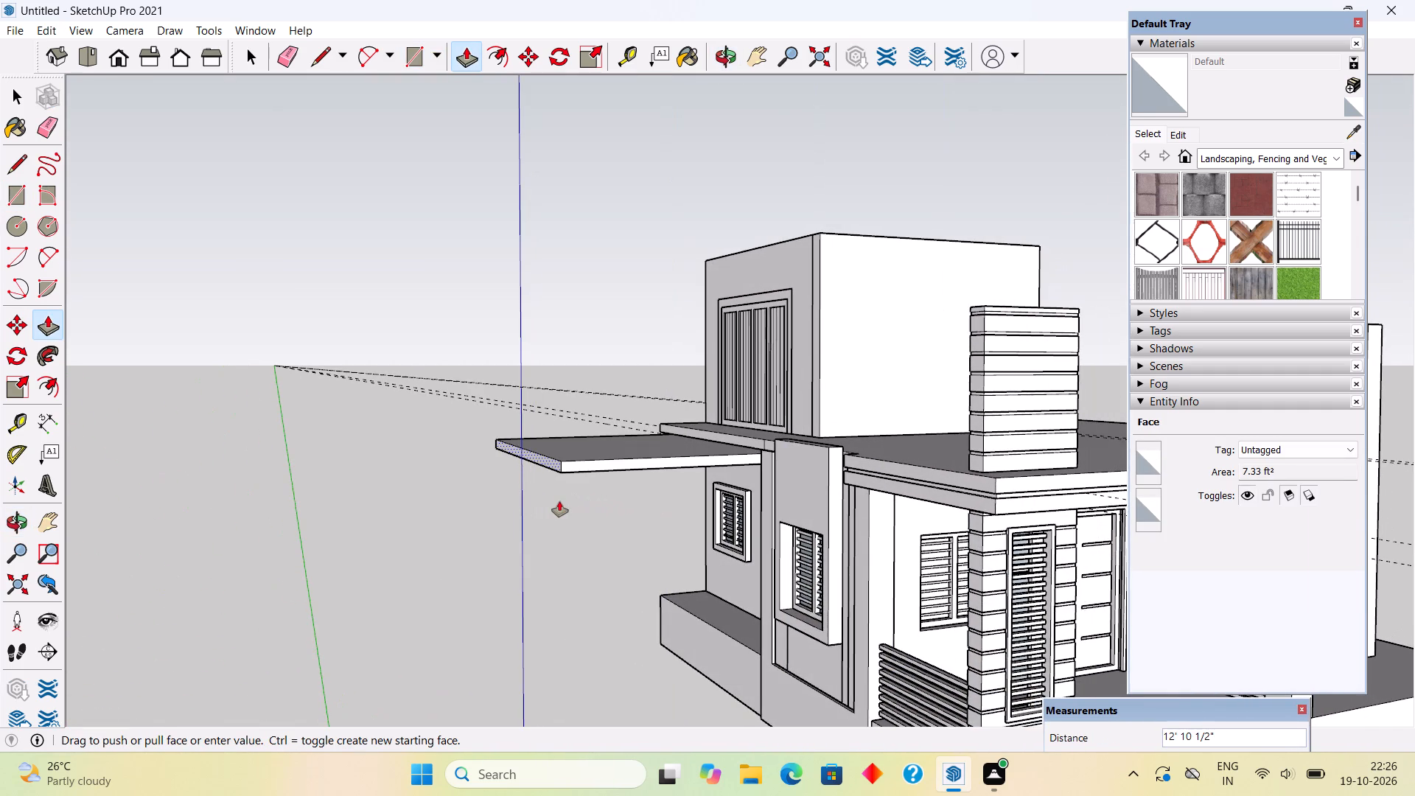
{"action": "type", "text": "4'"}
{"action": "key", "text": "Return"}
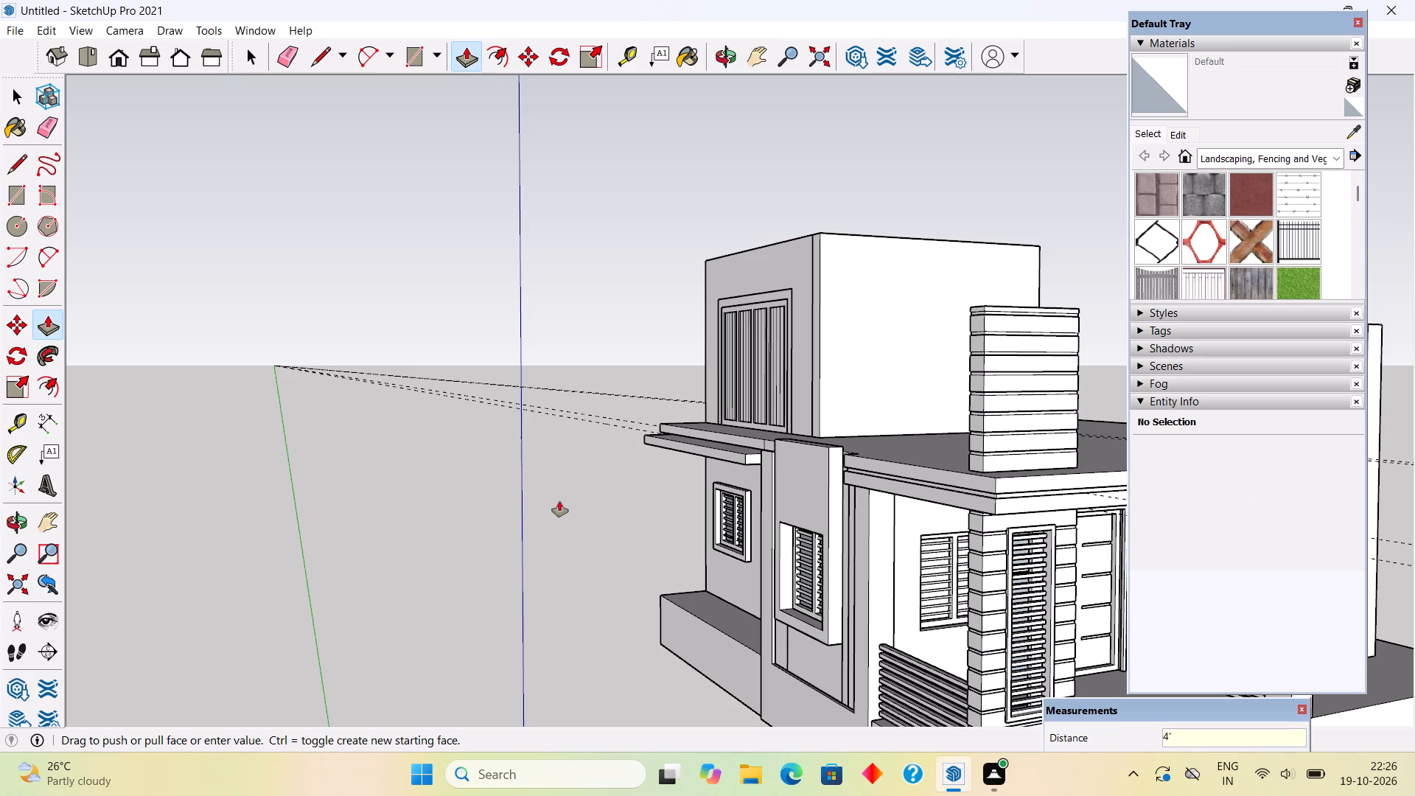
Extend the canopy's front face outward by another 3'.
{"action": "left_click", "coordinate": [690, 447]}
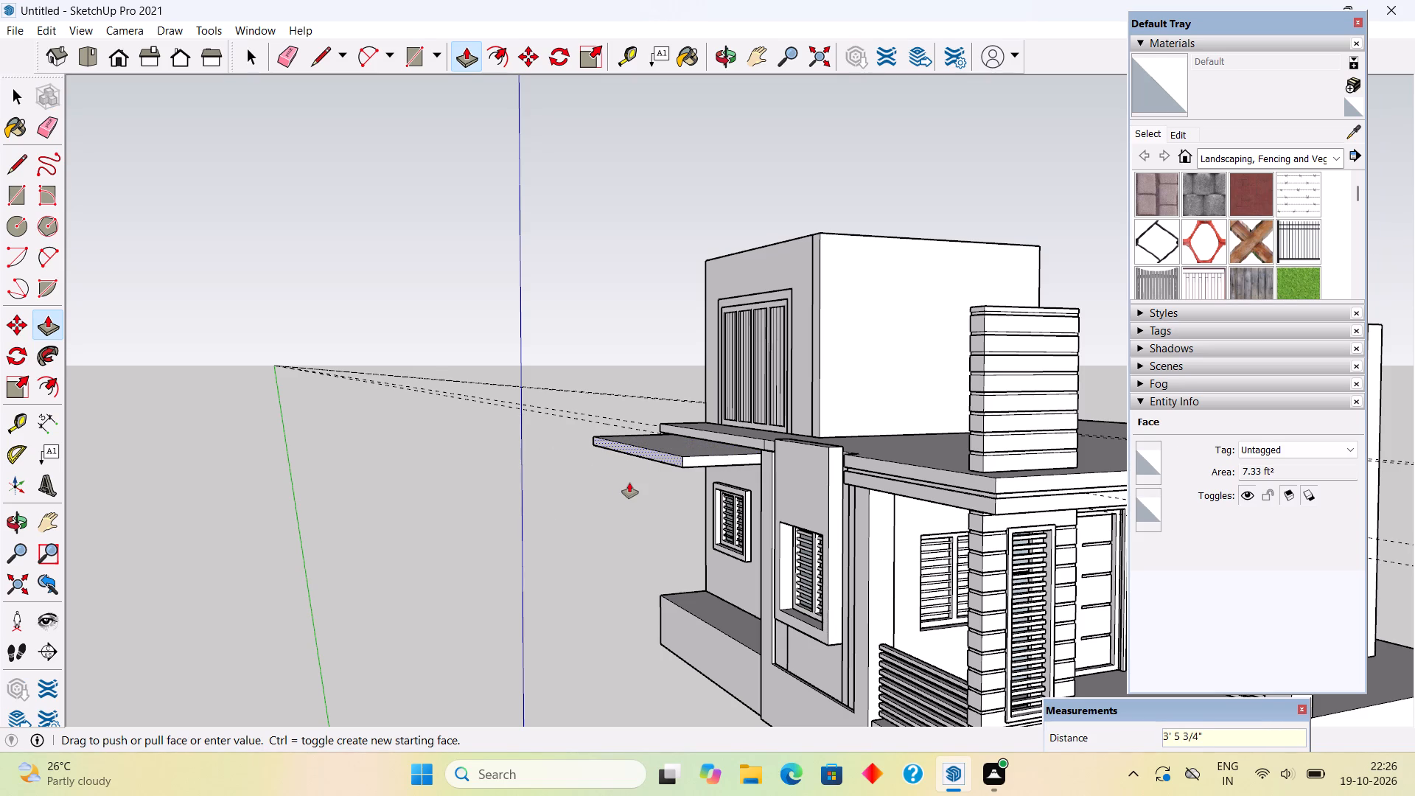
{"action": "key", "text": "4"}
{"action": "key", "text": "BackSpace"}
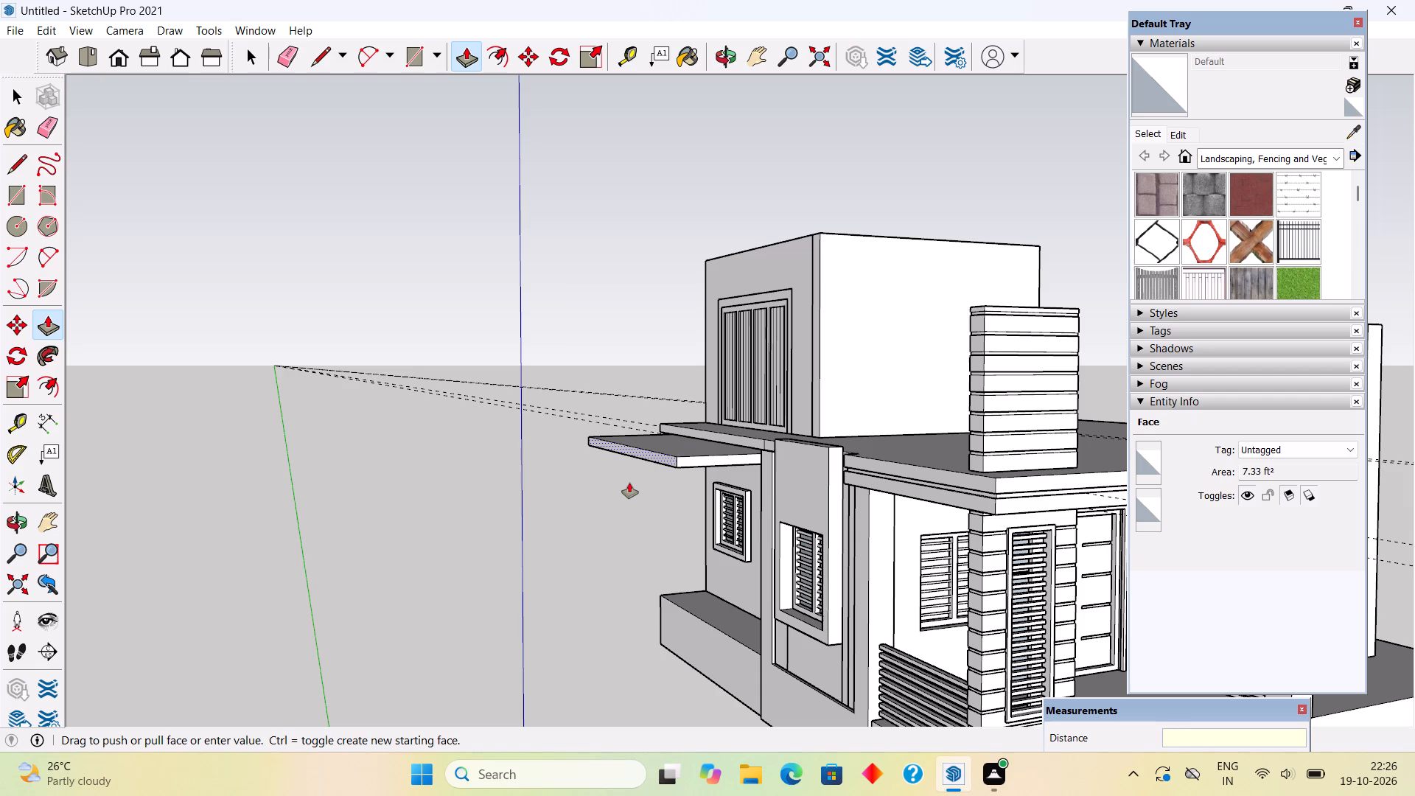
{"action": "type", "text": "3'"}
{"action": "key", "text": "Return"}
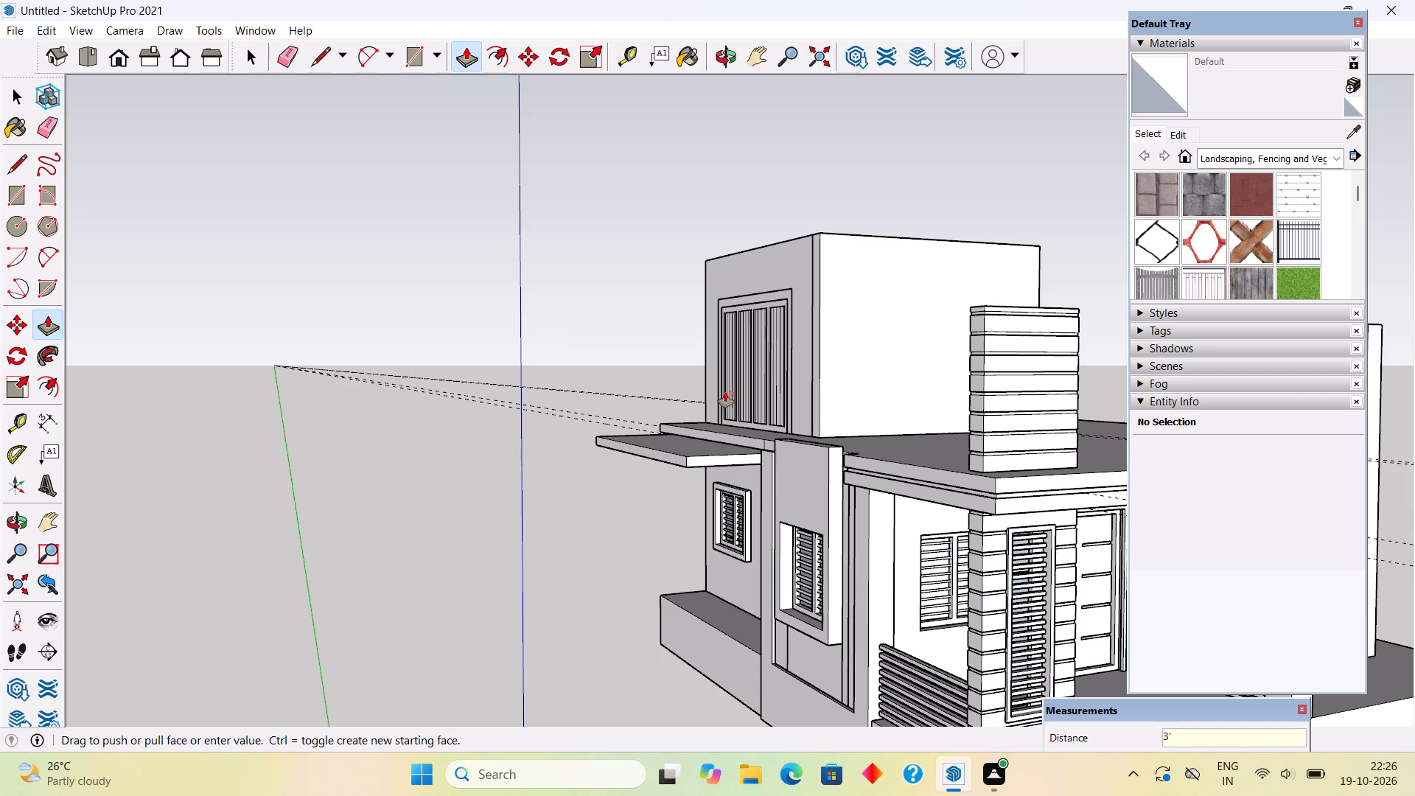
Raise the canopy's top face 2" toward the roof slab.
{"action": "middle_click_drag", "start_coordinate": [739, 423], "coordinate": [733, 590]}
{"action": "scroll", "coordinate": [729, 439], "scroll_direction": "up", "scroll_amount": 4}
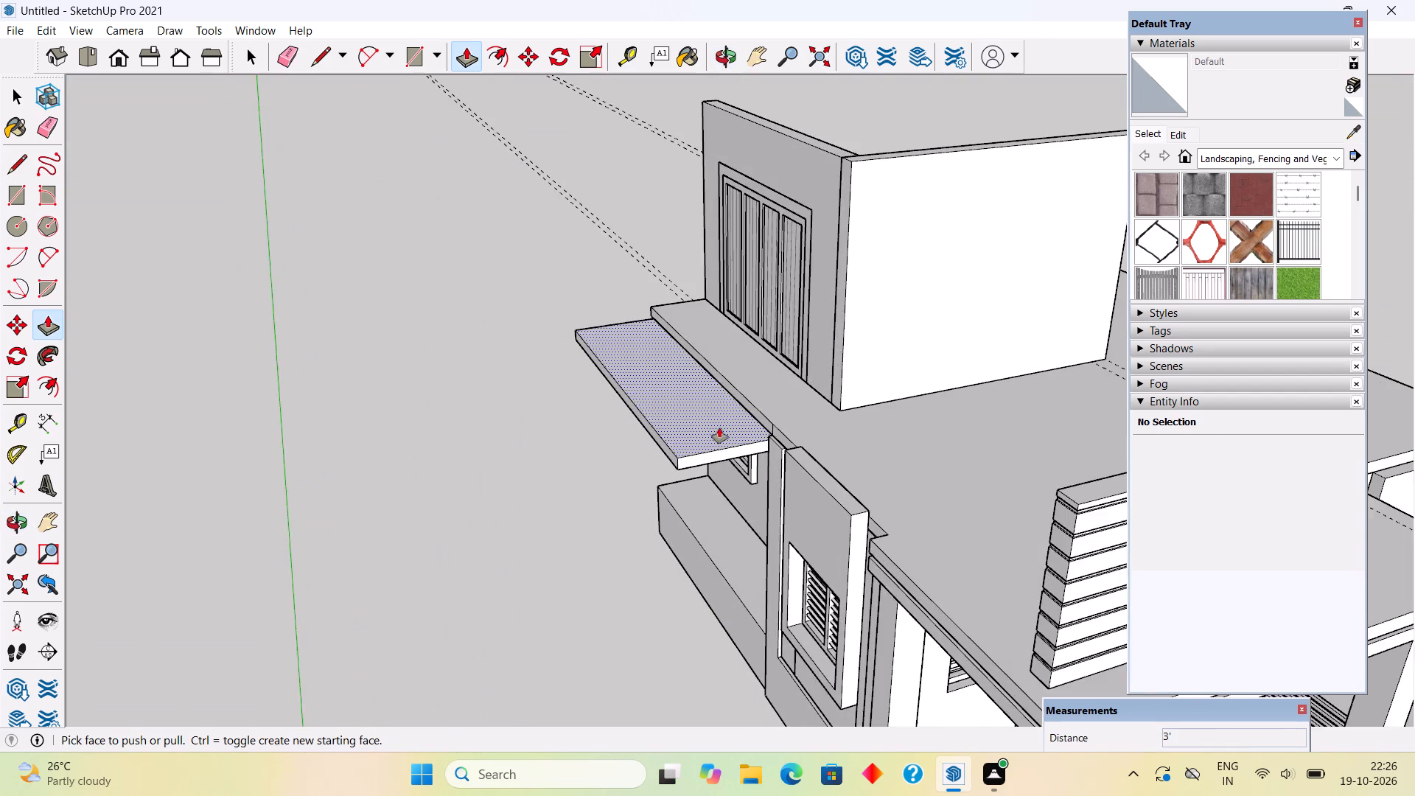
{"action": "left_click", "coordinate": [717, 424]}
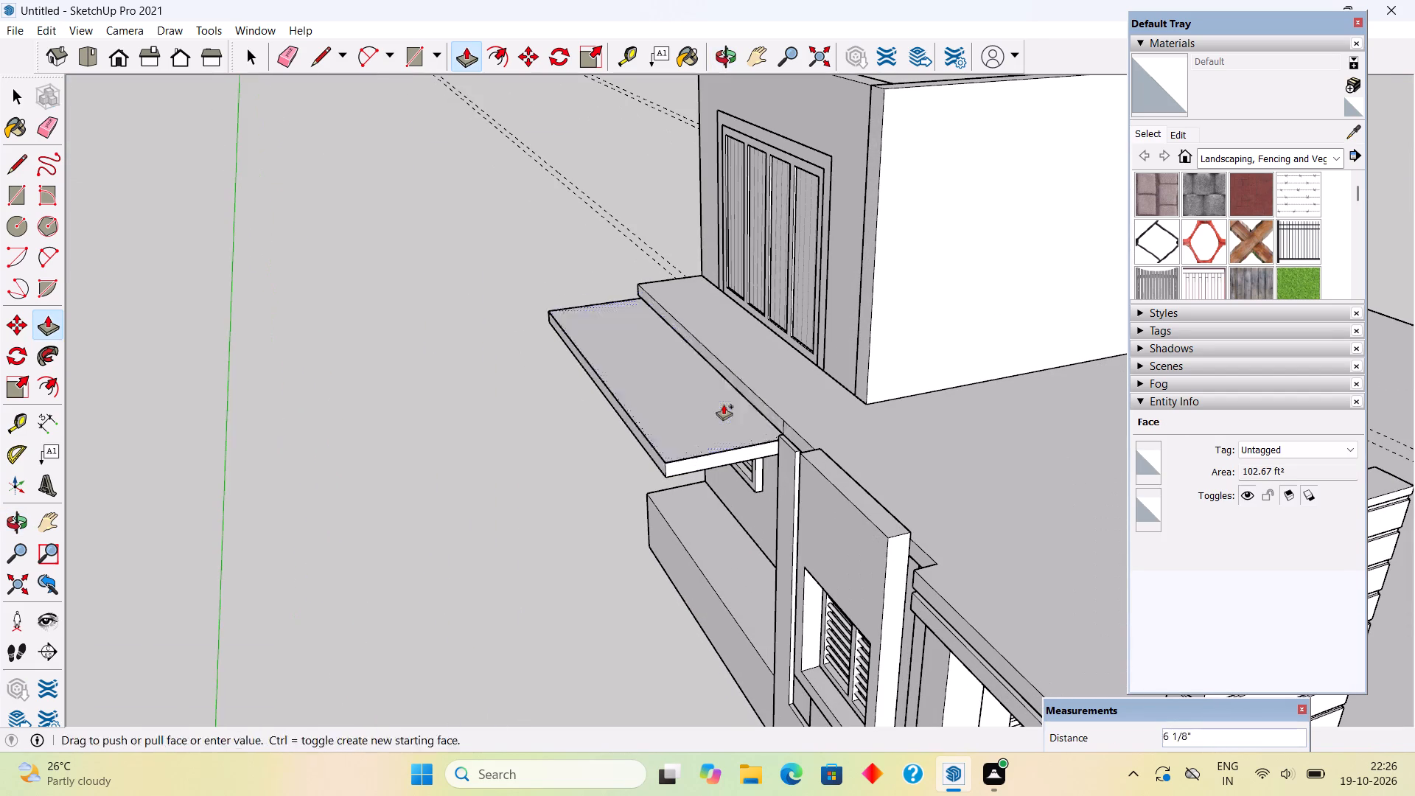
{"action": "type", "text": "2\""}
{"action": "key", "text": "Return"}
{"action": "key", "text": "space"}
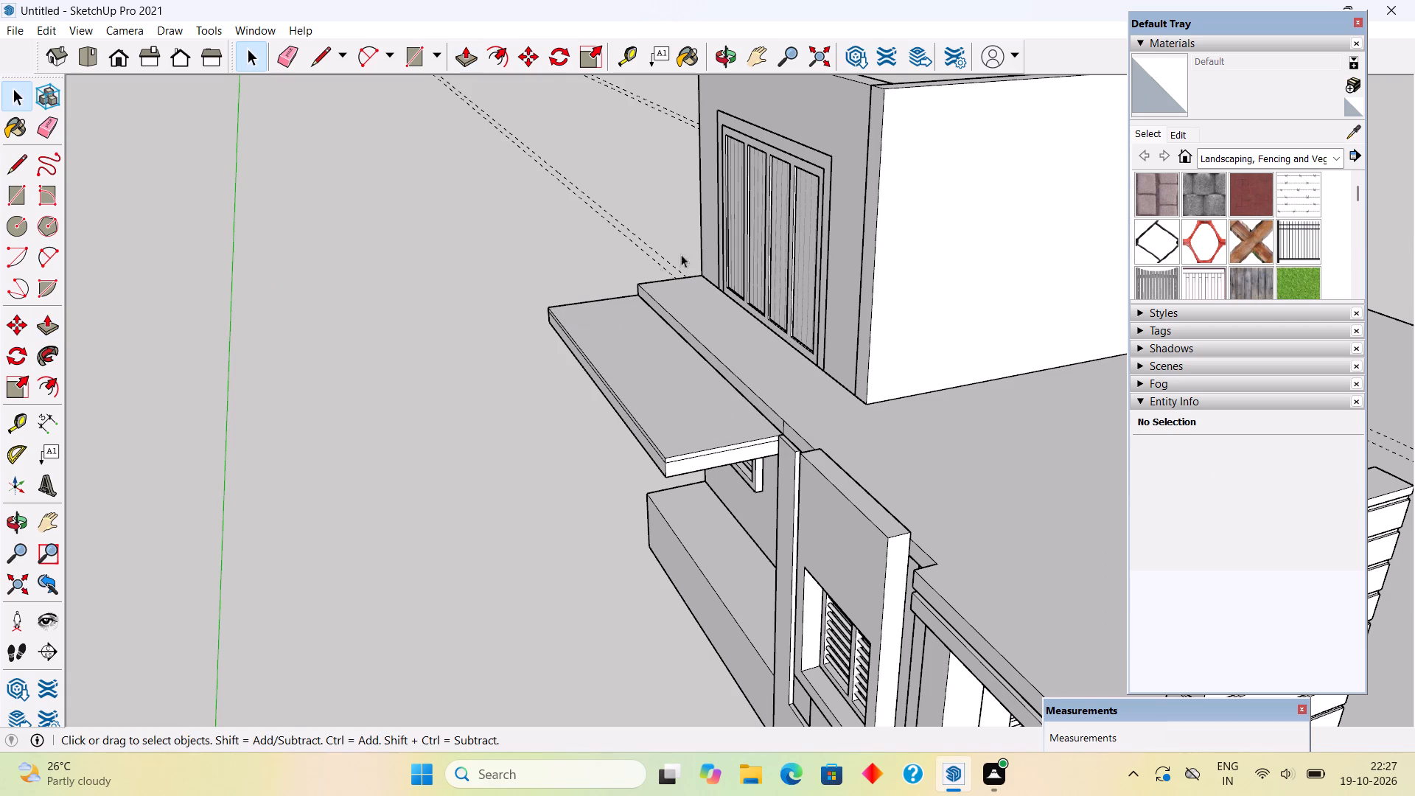
Inside the roof slab group, pull the split edge face above the entrance 4' out to the canopy's front face, and close the group.
{"action": "middle_click_drag", "start_coordinate": [541, 430], "coordinate": [927, 402]}
{"action": "scroll", "coordinate": [827, 388], "scroll_direction": "up", "scroll_amount": 5}
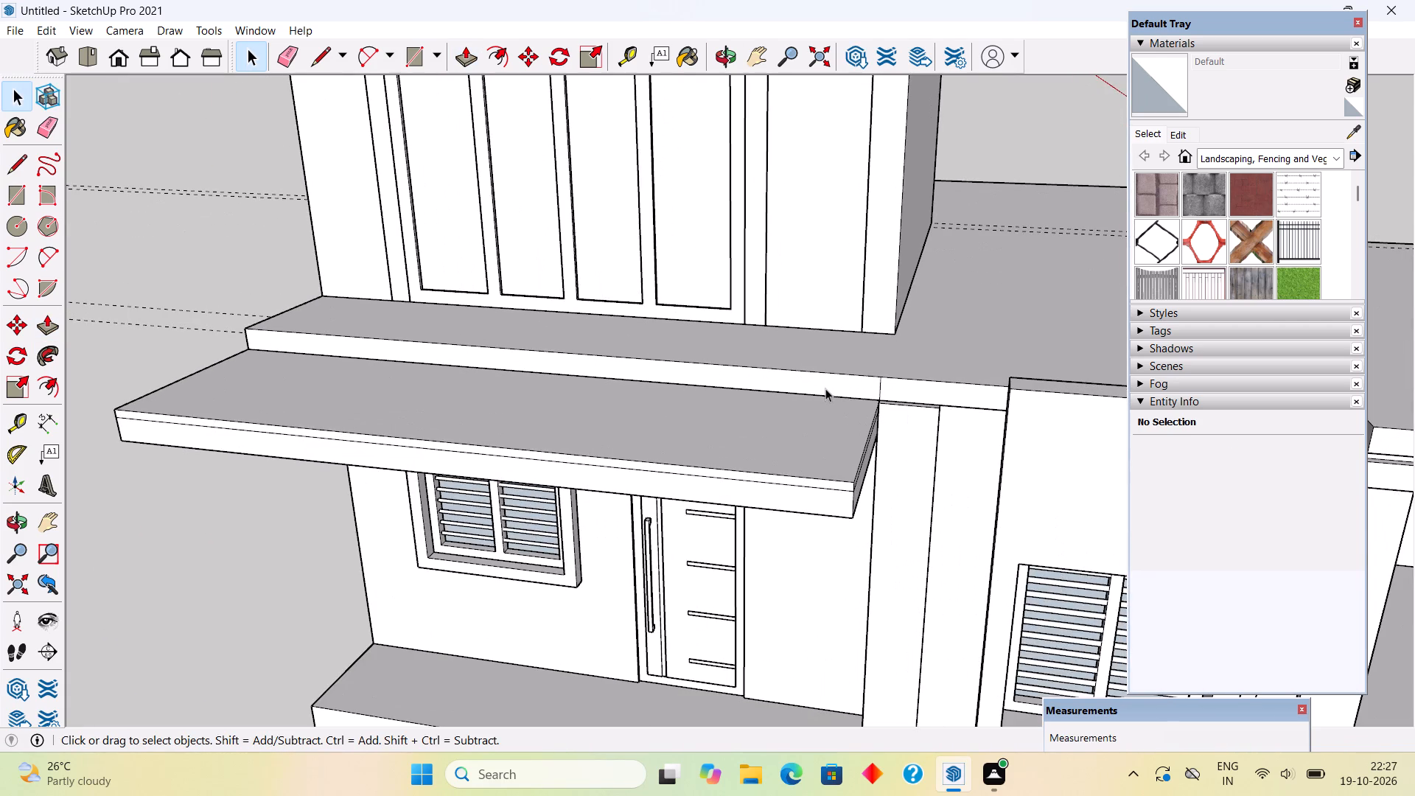
{"action": "double_click", "coordinate": [825, 388]}
{"action": "left_click", "coordinate": [825, 388]}
{"action": "key", "text": "p"}
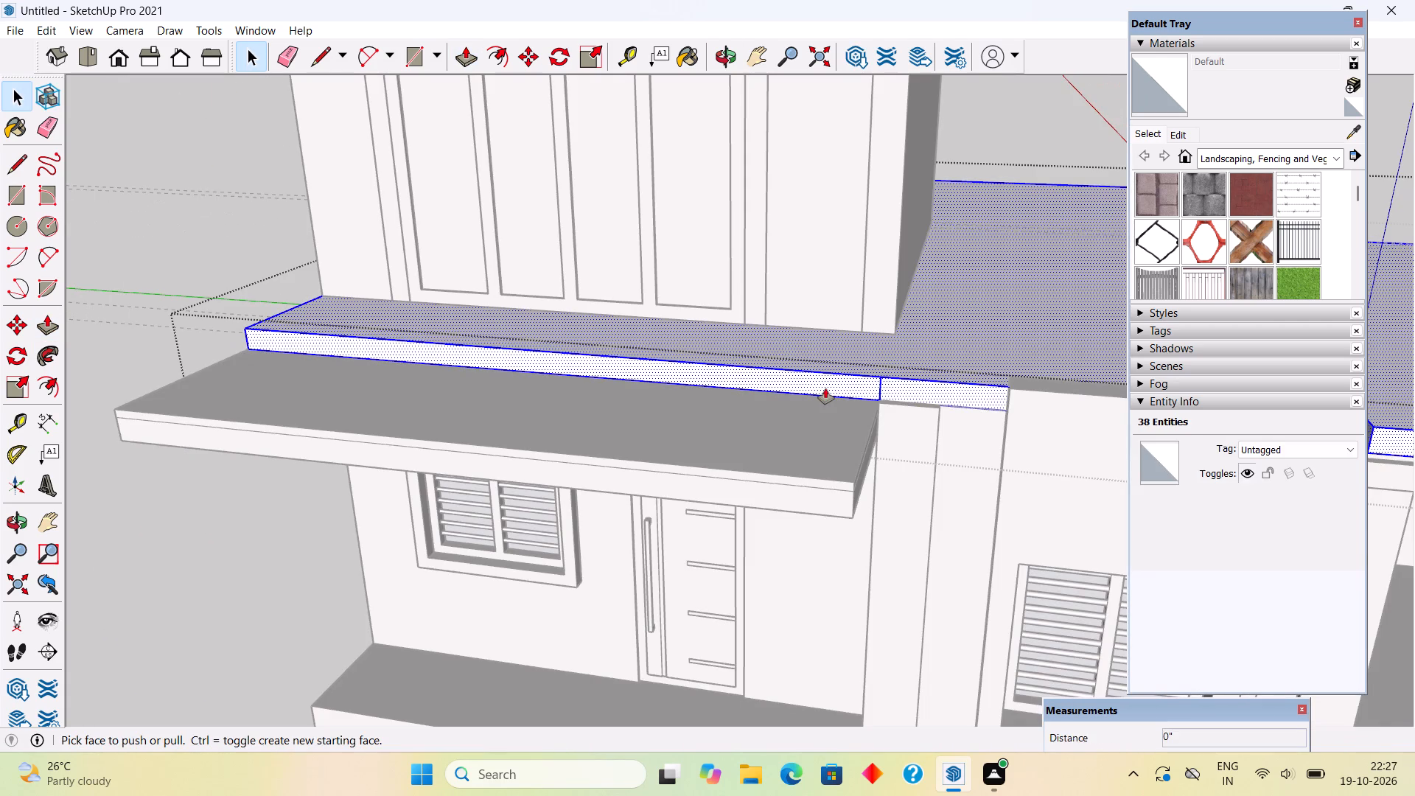
{"action": "left_click", "coordinate": [831, 384]}
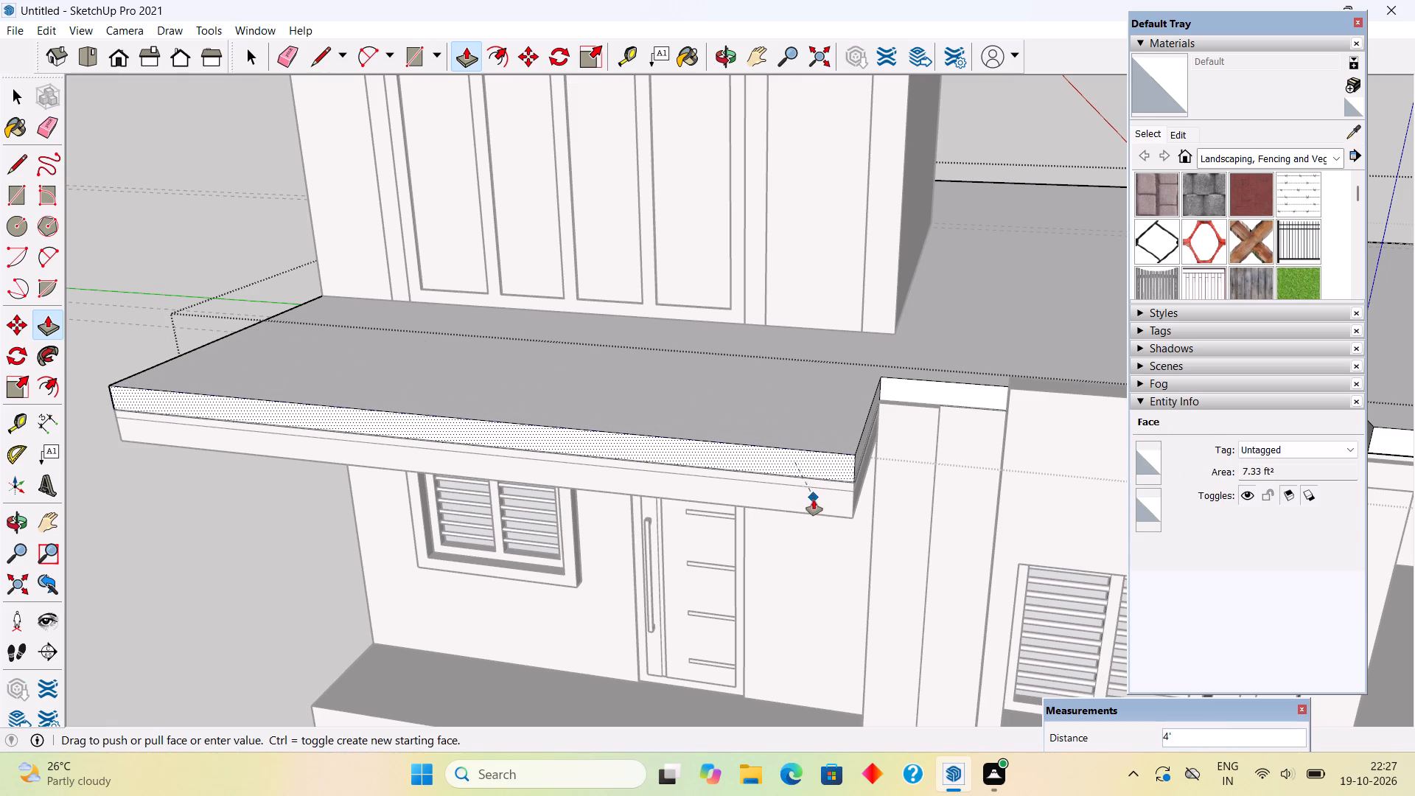
{"action": "left_click", "coordinate": [814, 500]}
{"action": "key", "text": "space"}
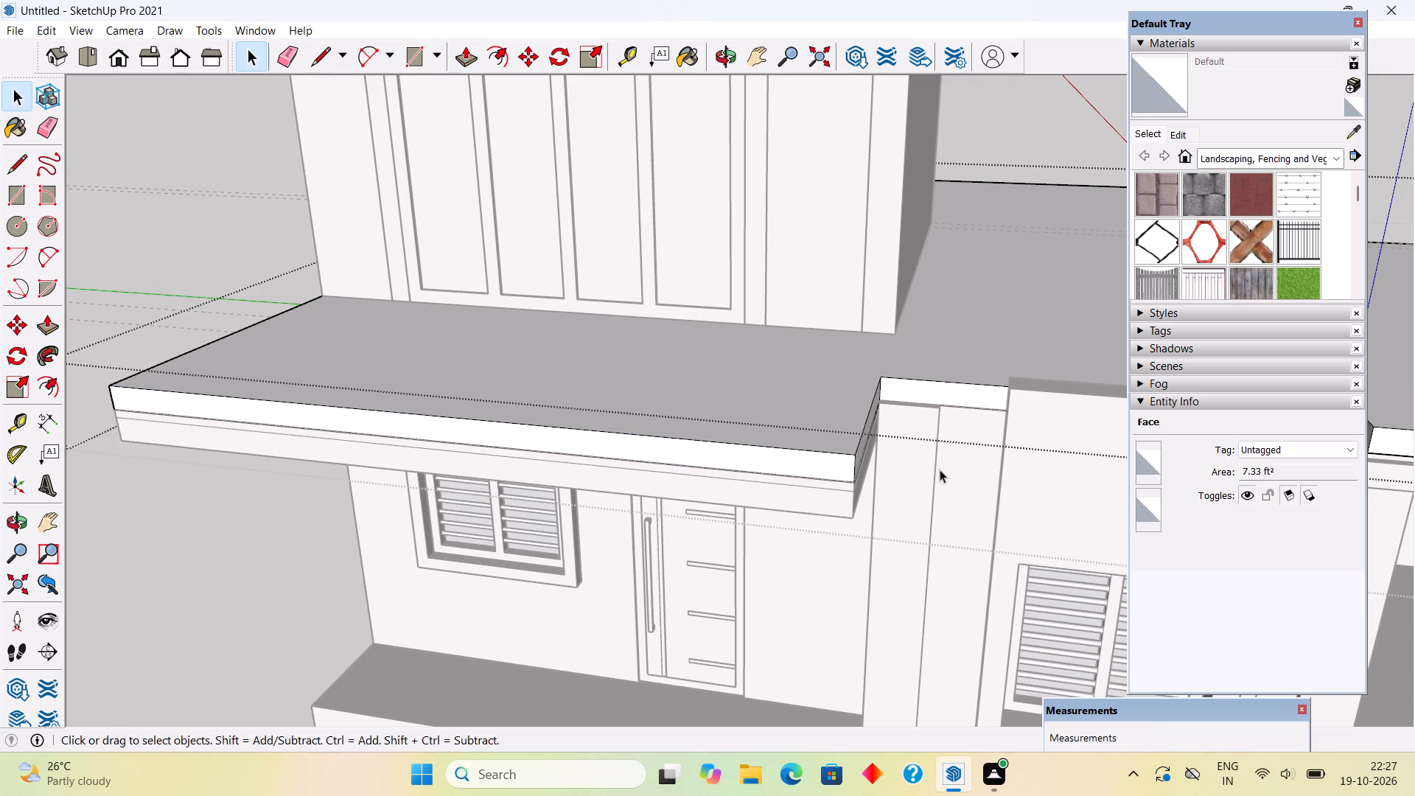
{"action": "middle_click_drag", "start_coordinate": [934, 459], "coordinate": [686, 388]}
{"action": "scroll", "coordinate": [626, 349], "scroll_direction": "up", "scroll_amount": 4}
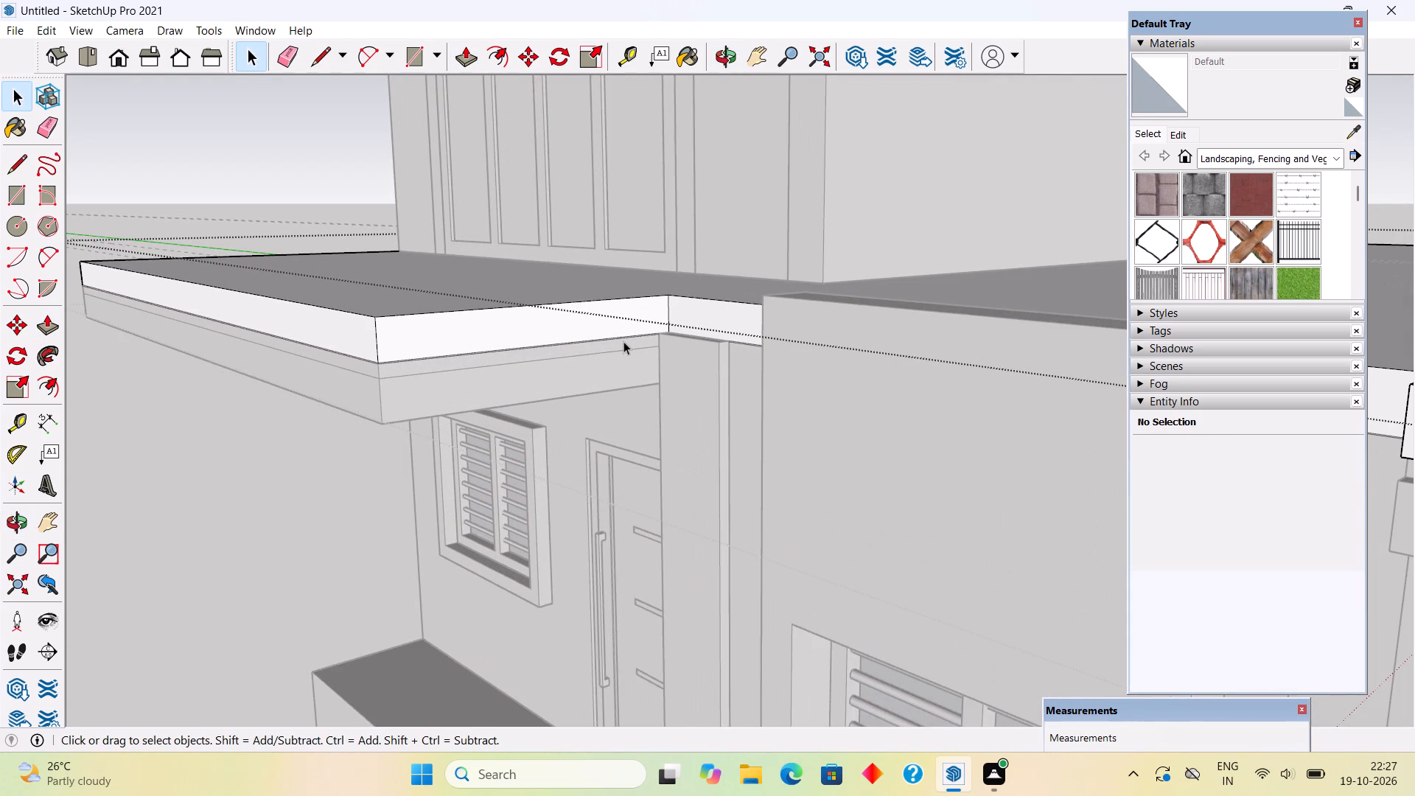
{"action": "scroll", "coordinate": [623, 341], "scroll_direction": "down", "scroll_amount": 4}
{"action": "middle_click_drag", "start_coordinate": [688, 378], "coordinate": [730, 637]}
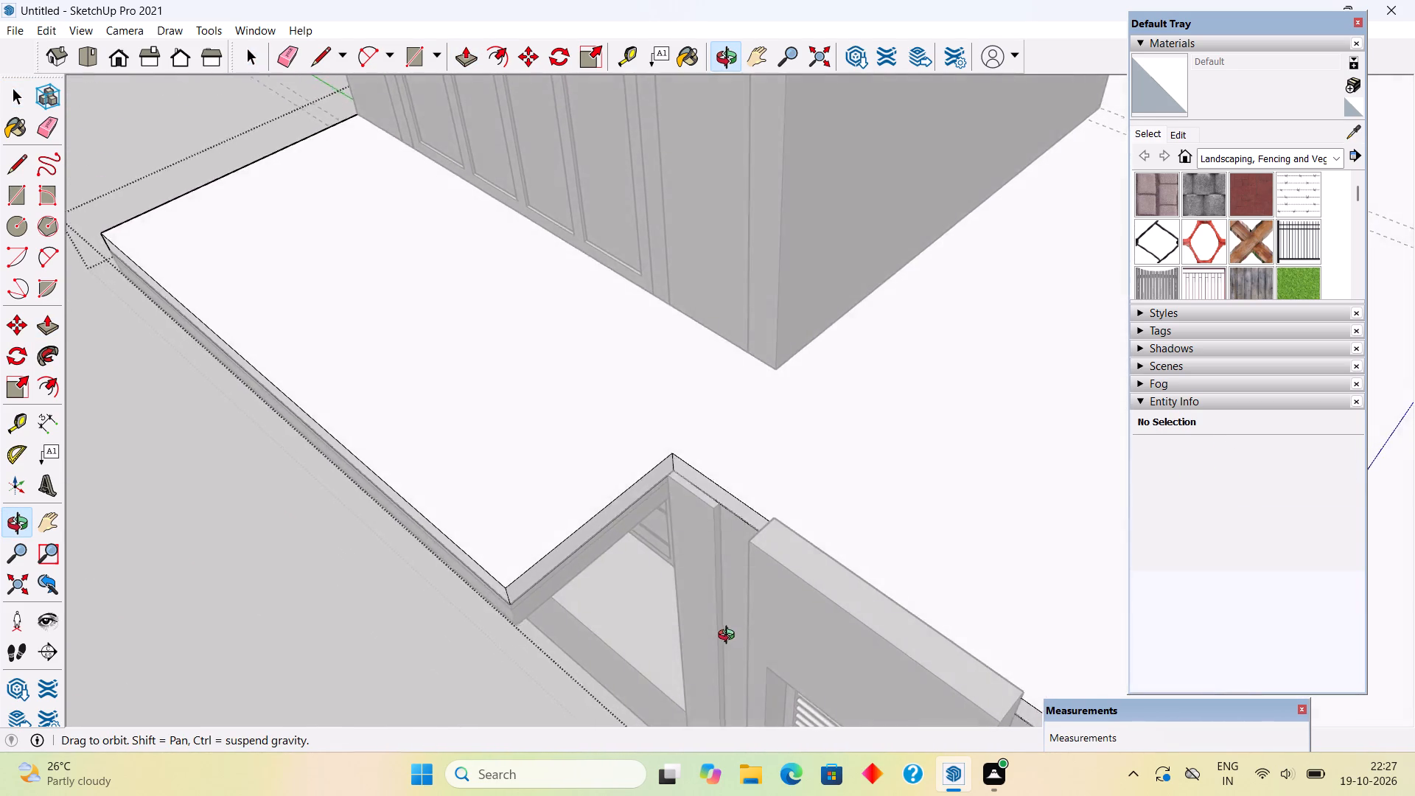
{"action": "middle_click_drag", "start_coordinate": [730, 637], "coordinate": [959, 366]}
{"action": "scroll", "coordinate": [933, 343], "scroll_direction": "down", "scroll_amount": 3}
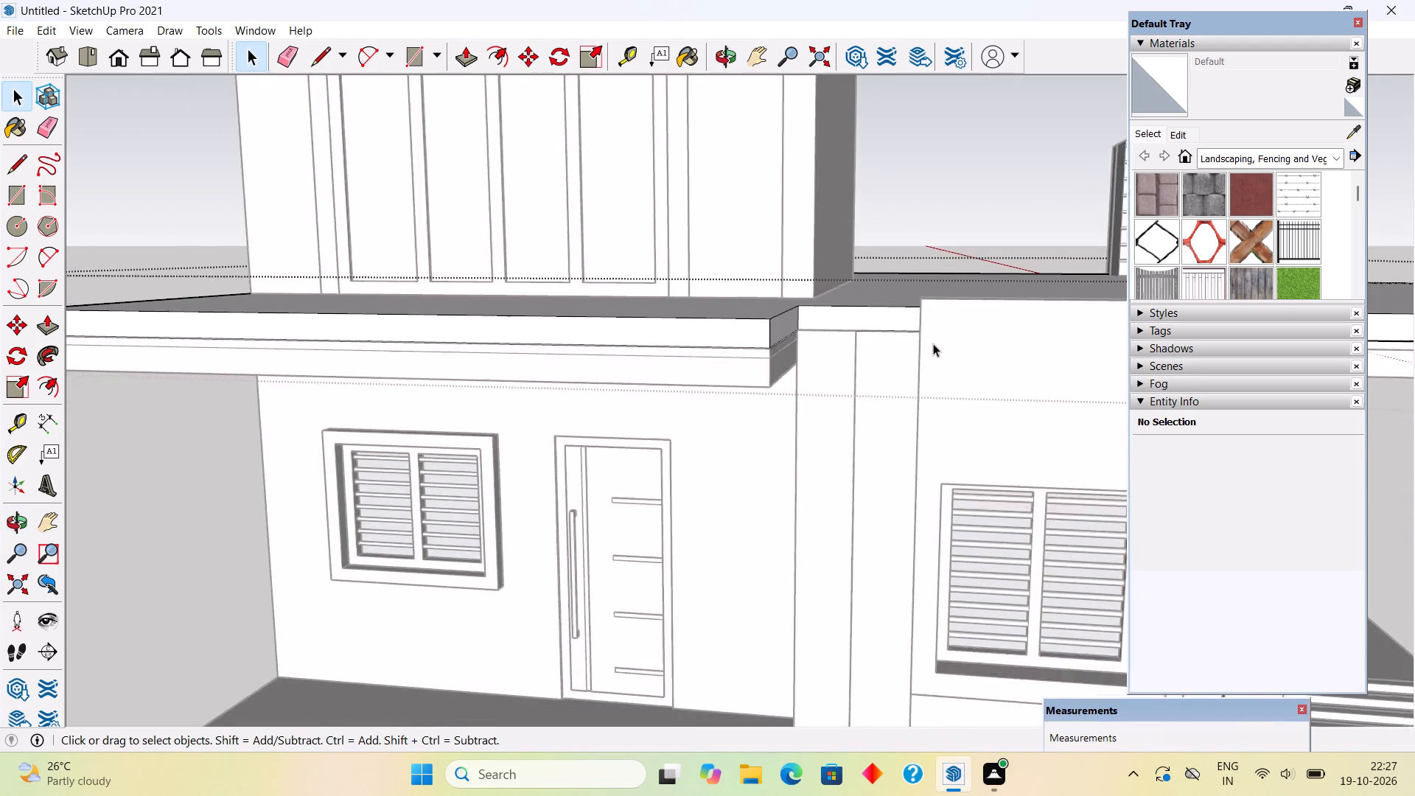
{"action": "scroll", "coordinate": [933, 343], "scroll_direction": "down", "scroll_amount": 6}
{"action": "left_click", "coordinate": [282, 215]}
Open the window surround frame's group and raise the top of its upright beside the canopy 6" to the slab's top.
{"action": "middle_click_drag", "start_coordinate": [607, 337], "coordinate": [625, 457]}
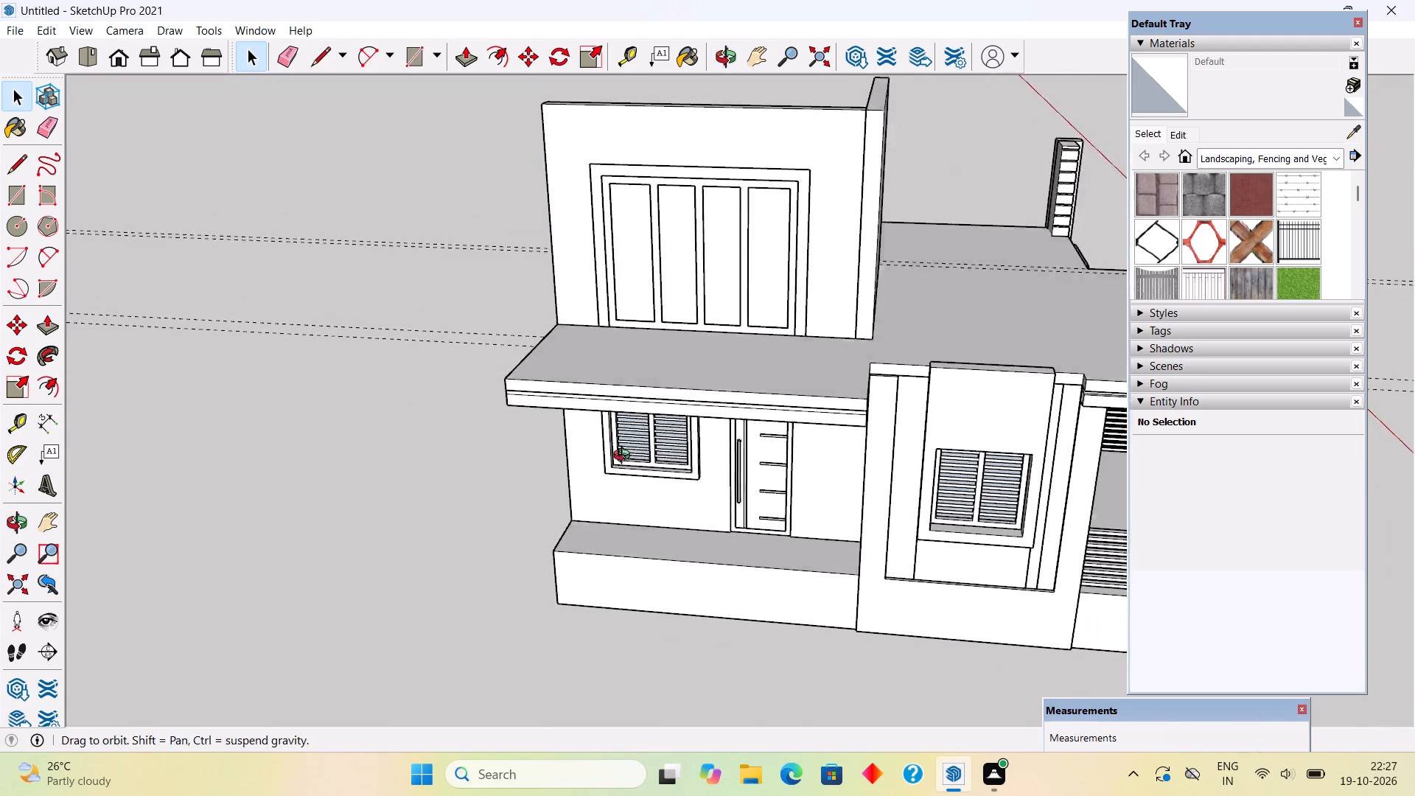
{"action": "middle_click_drag", "start_coordinate": [625, 457], "coordinate": [631, 479]}
{"action": "scroll", "coordinate": [631, 479], "scroll_direction": "down", "scroll_amount": 4}
{"action": "scroll", "coordinate": [809, 400], "scroll_direction": "up", "scroll_amount": 2}
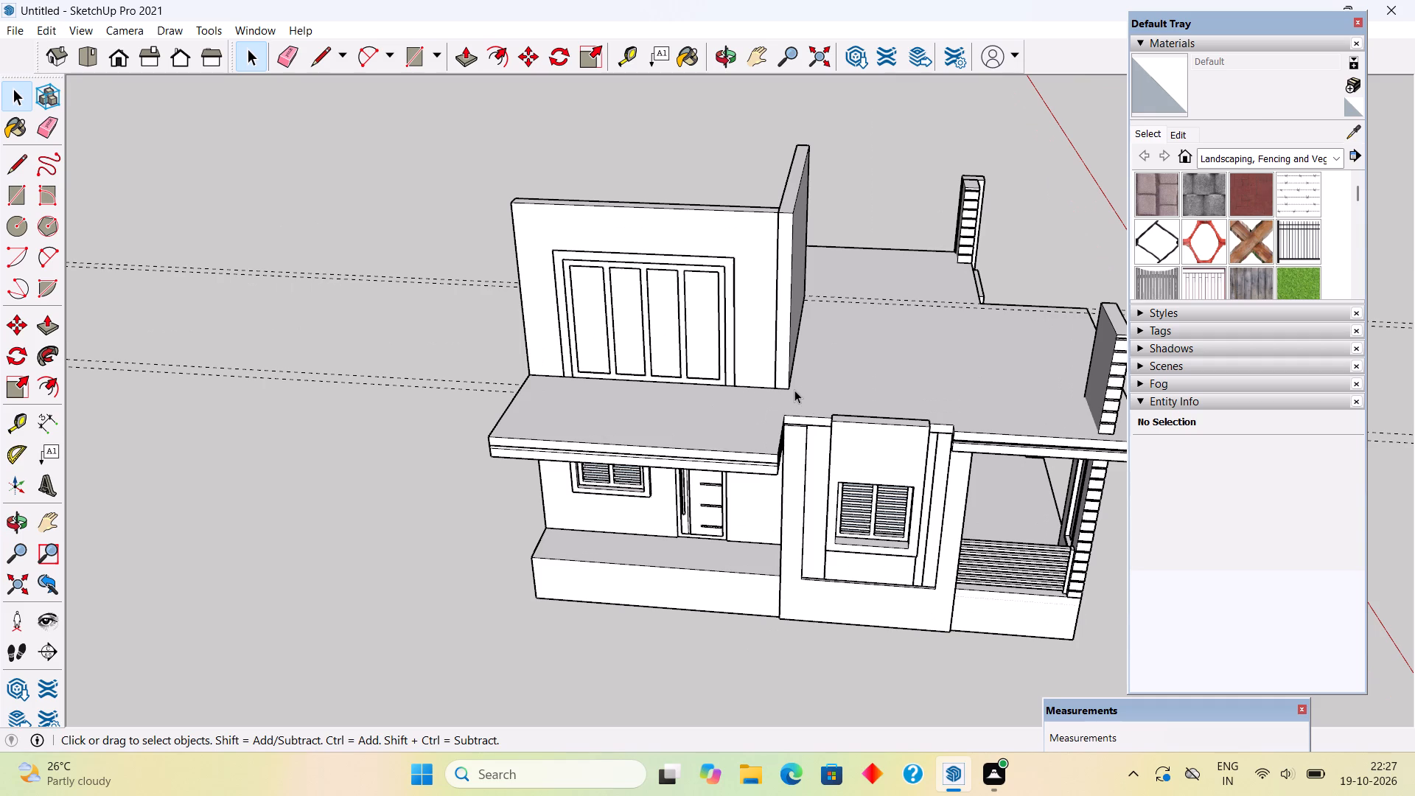
{"action": "middle_click_drag", "start_coordinate": [796, 389], "coordinate": [792, 505]}
{"action": "scroll", "coordinate": [792, 505], "scroll_direction": "up", "scroll_amount": 7}
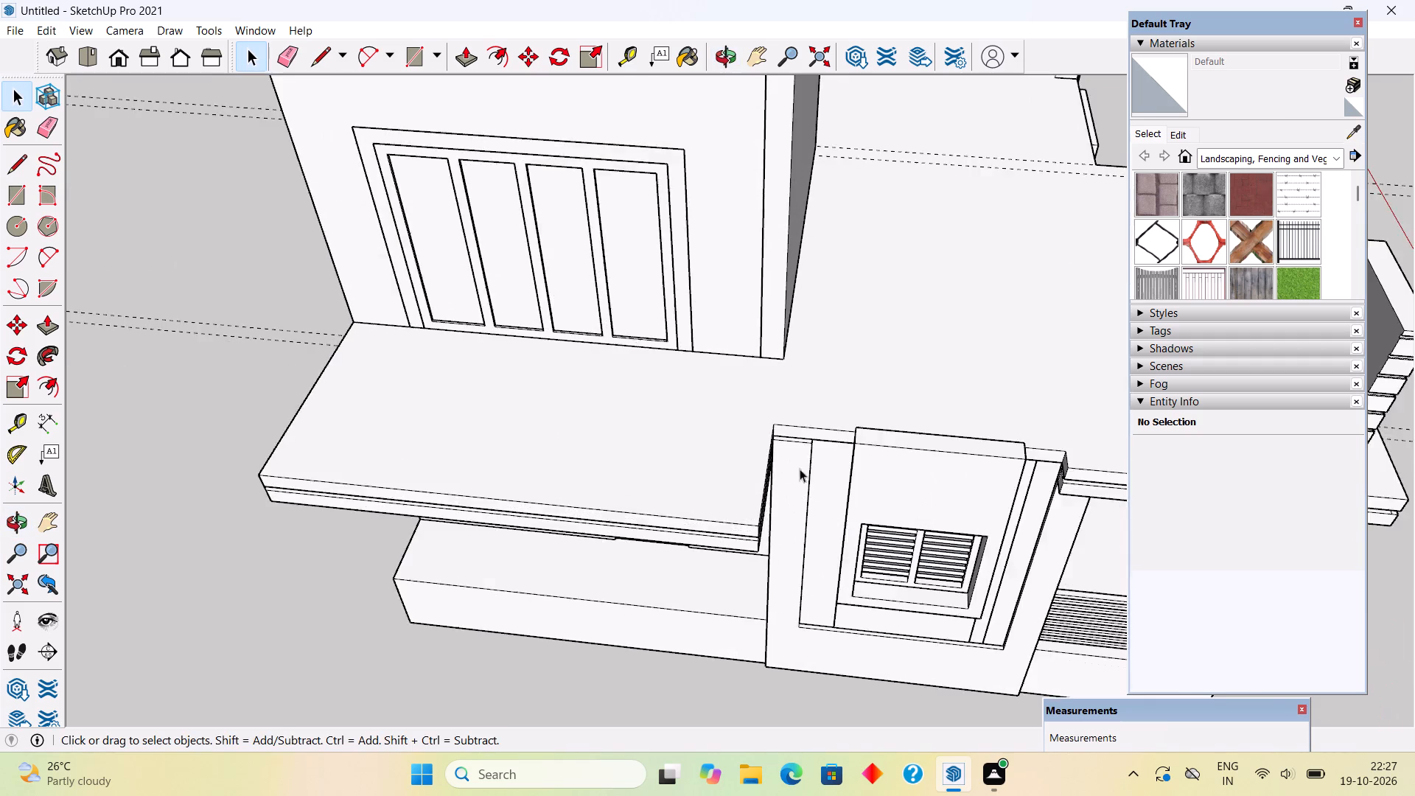
{"action": "scroll", "coordinate": [800, 469], "scroll_direction": "up", "scroll_amount": 9}
{"action": "middle_click_drag", "start_coordinate": [813, 439], "coordinate": [719, 517]}
{"action": "scroll", "coordinate": [714, 522], "scroll_direction": "up", "scroll_amount": 4}
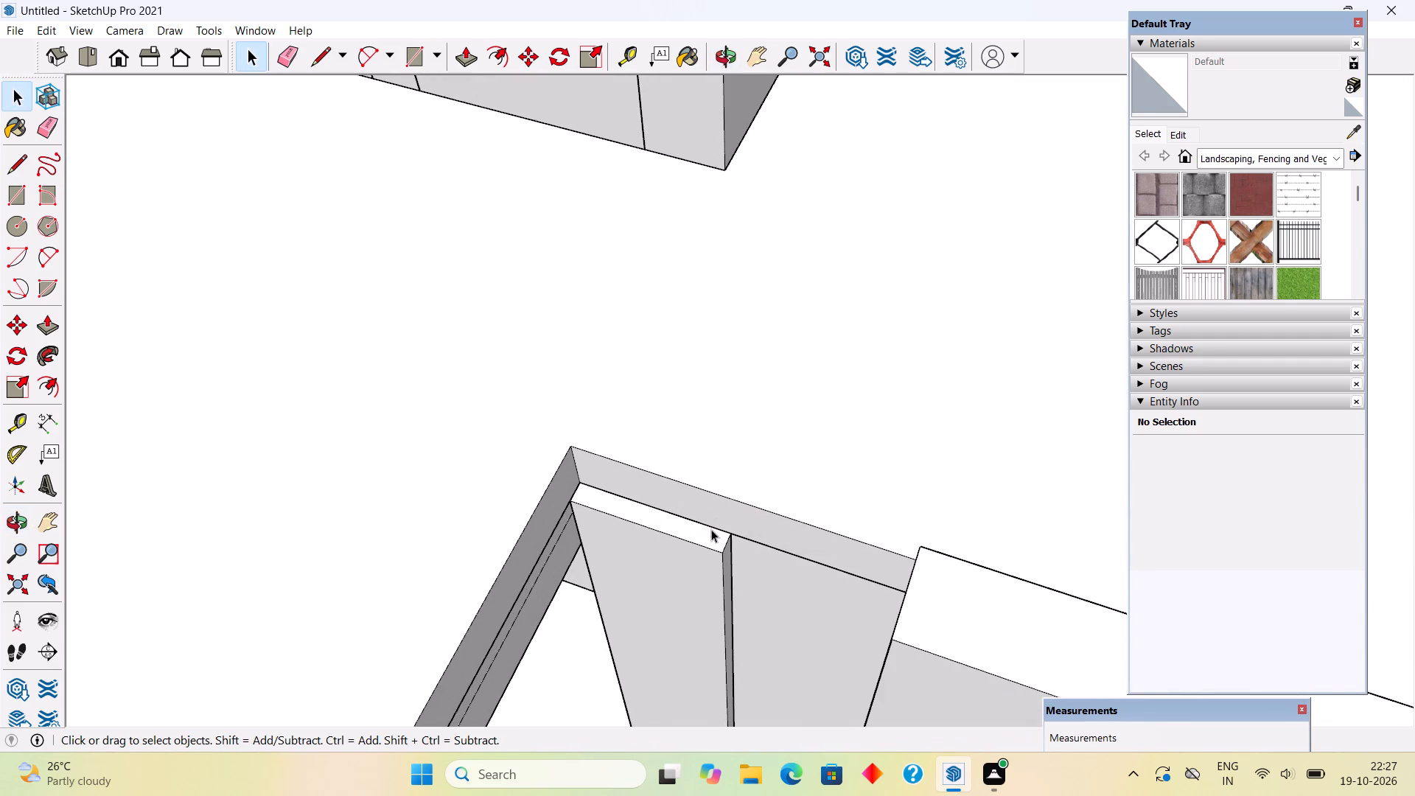
{"action": "double_click", "coordinate": [701, 568]}
{"action": "left_click", "coordinate": [701, 568]}
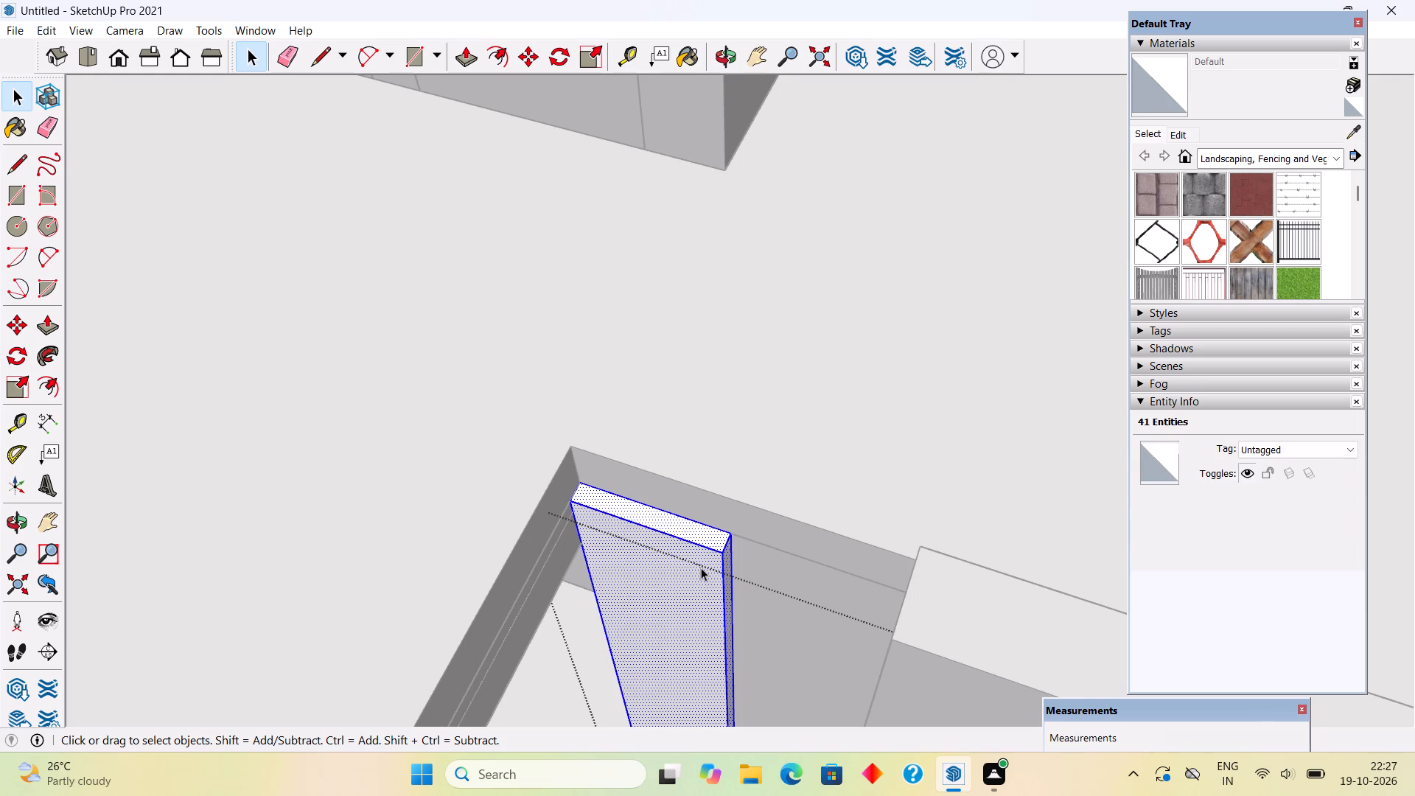
{"action": "key", "text": "p"}
{"action": "left_click", "coordinate": [705, 526]}
{"action": "left_click", "coordinate": [751, 502]}
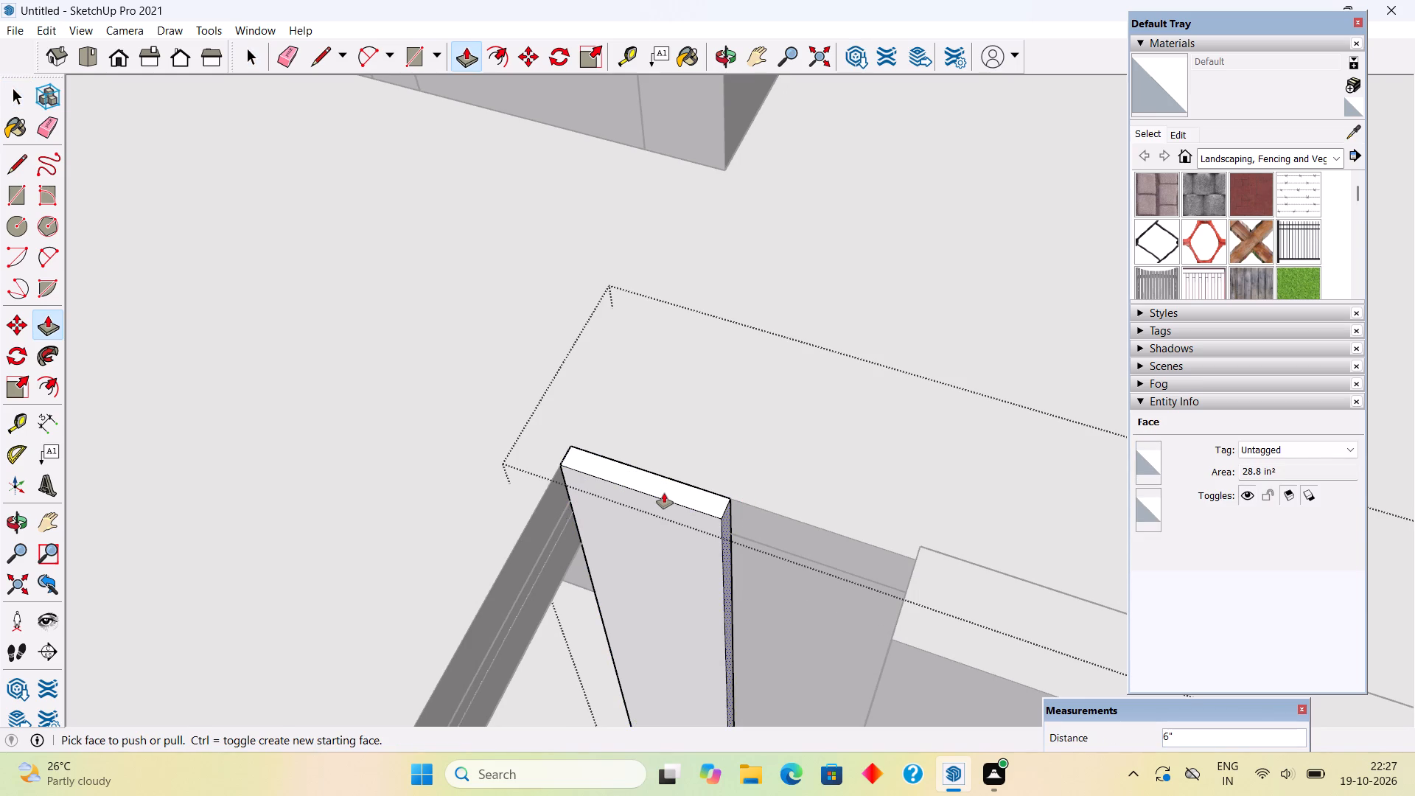
Extend the same frame upright another 4' above the roof slab.
{"action": "left_click", "coordinate": [665, 489]}
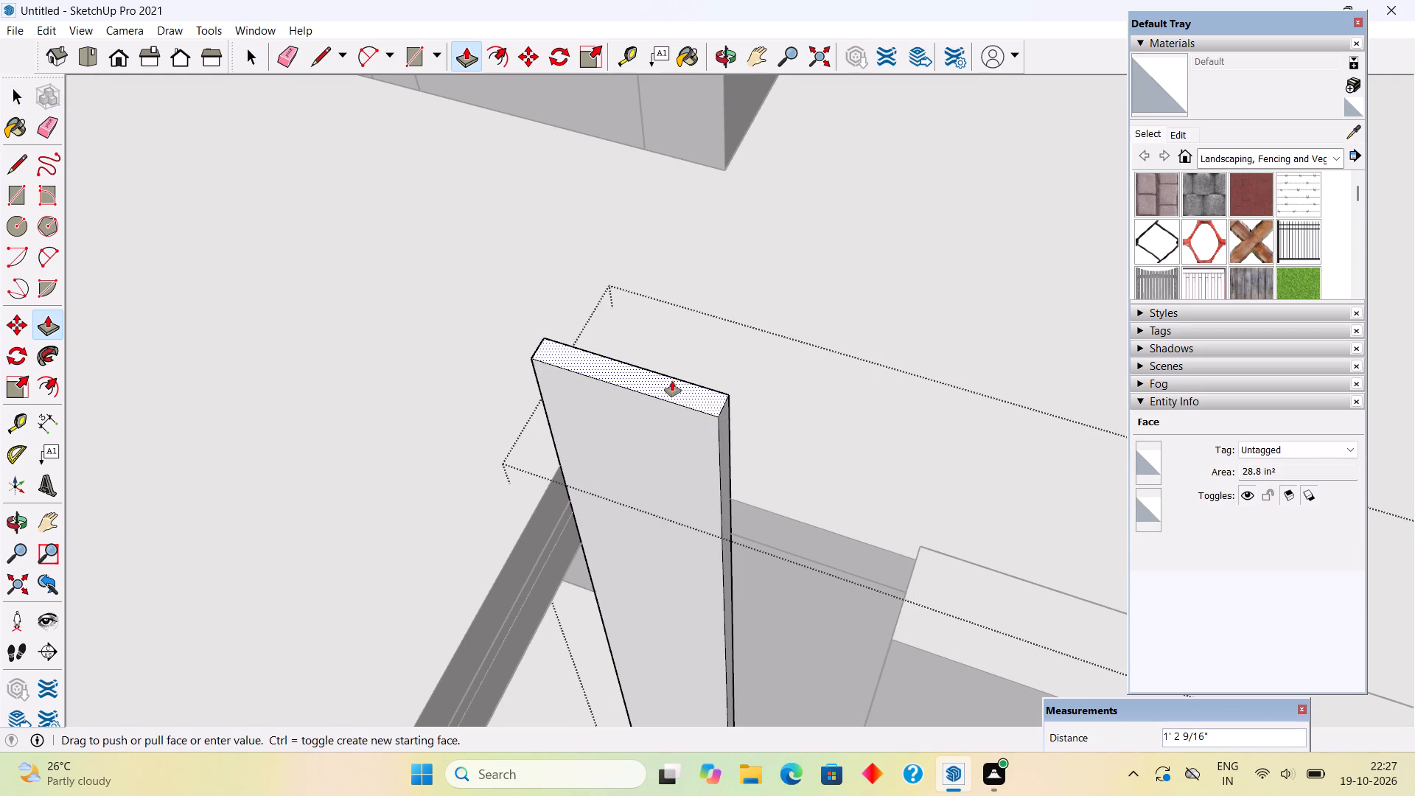
{"action": "type", "text": "4'"}
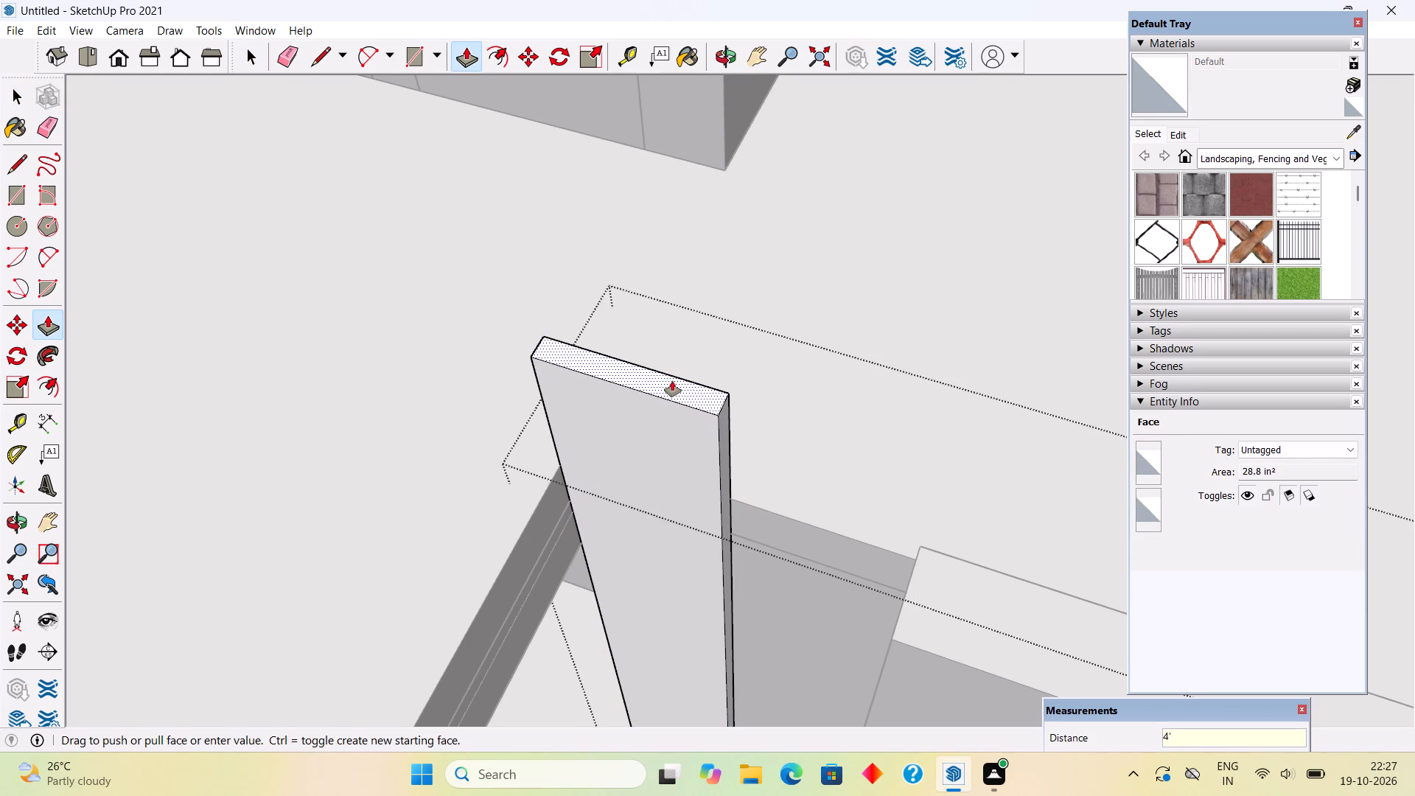
{"action": "key", "text": "Return"}
{"action": "key", "text": "space"}
Examine the raised upright and the frame's opposite upright where it meets the porch roof slab.
{"action": "scroll", "coordinate": [672, 381], "scroll_direction": "down", "scroll_amount": 10}
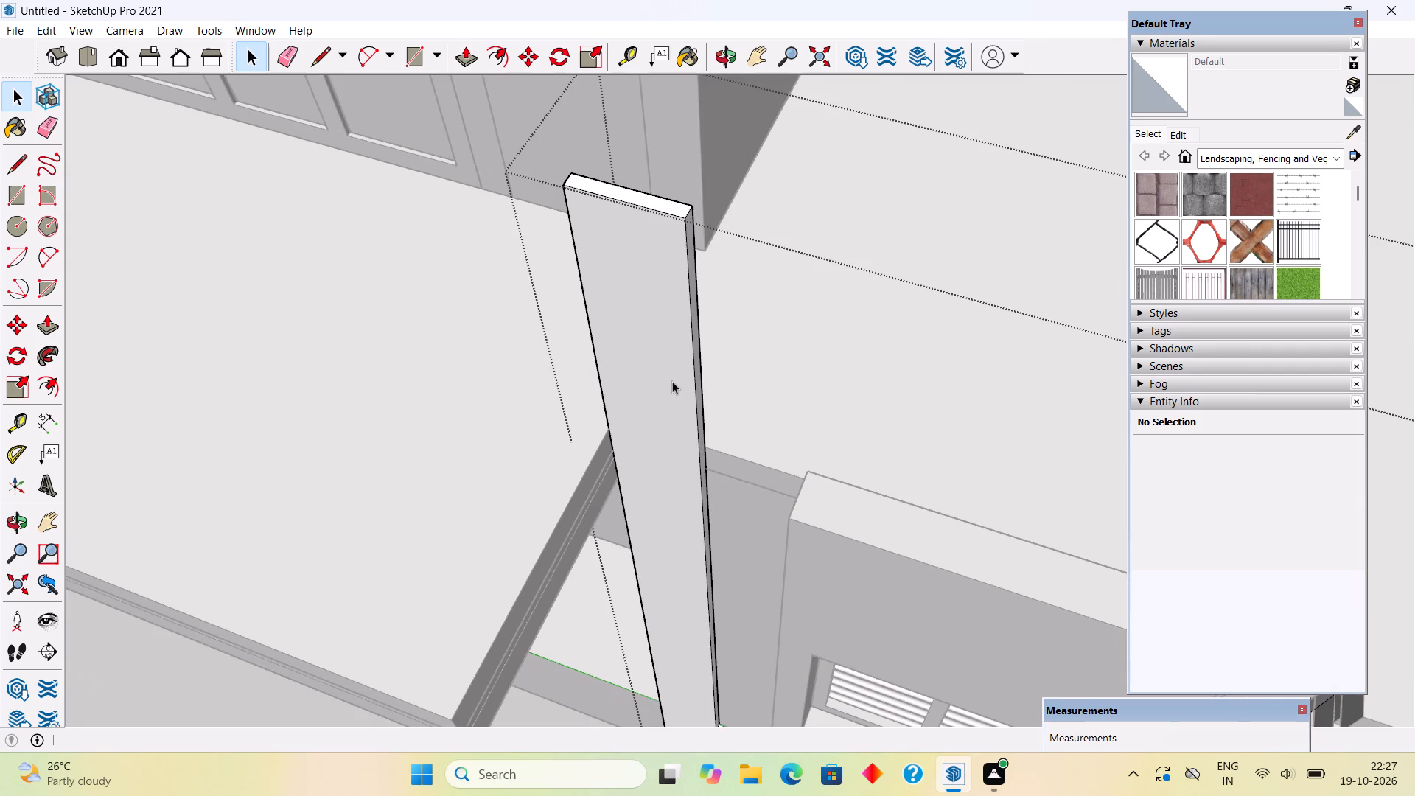
{"action": "scroll", "coordinate": [672, 381], "scroll_direction": "down", "scroll_amount": 11}
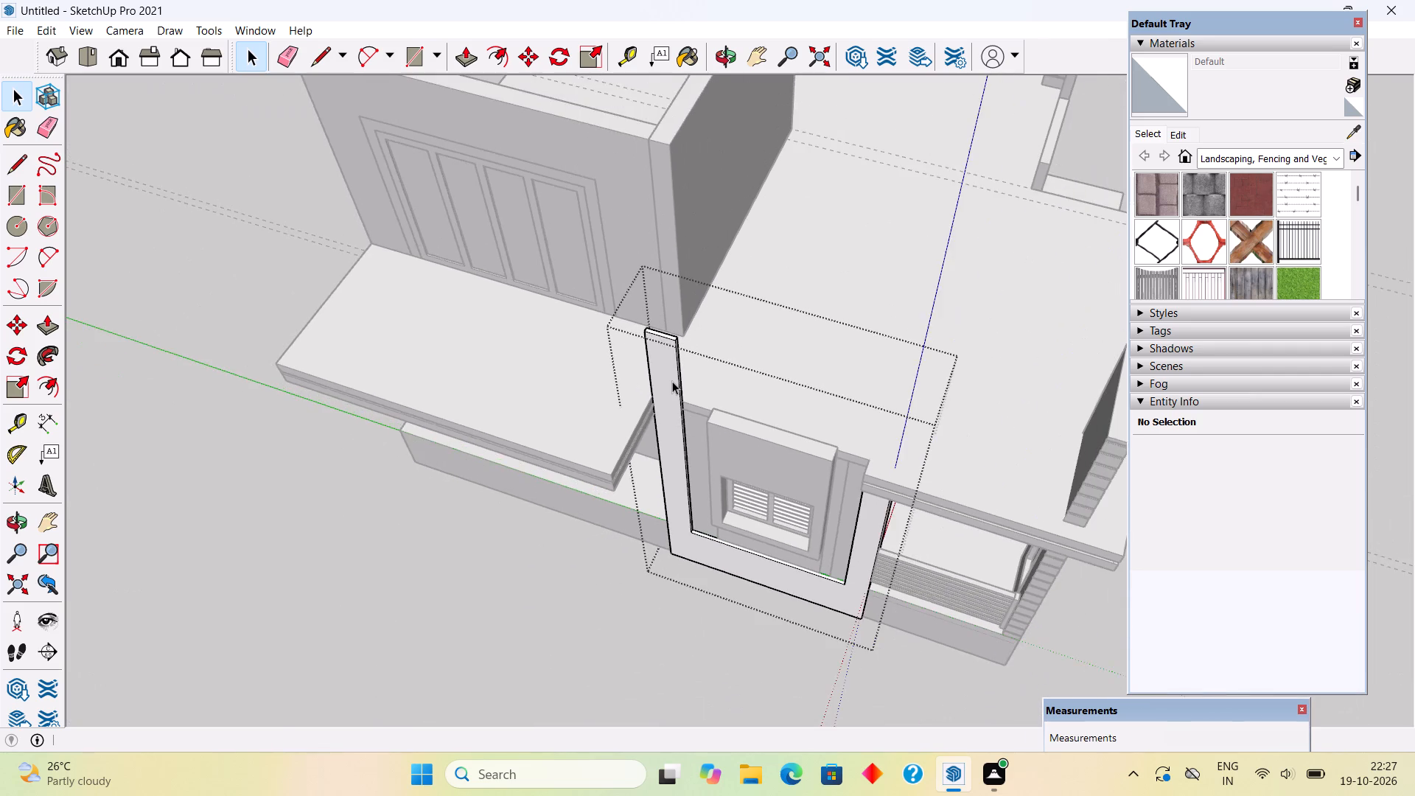
{"action": "middle_click_drag", "start_coordinate": [662, 372], "coordinate": [618, 223]}
{"action": "scroll", "coordinate": [898, 411], "scroll_direction": "up", "scroll_amount": 8}
{"action": "middle_click_drag", "start_coordinate": [870, 423], "coordinate": [904, 108]}
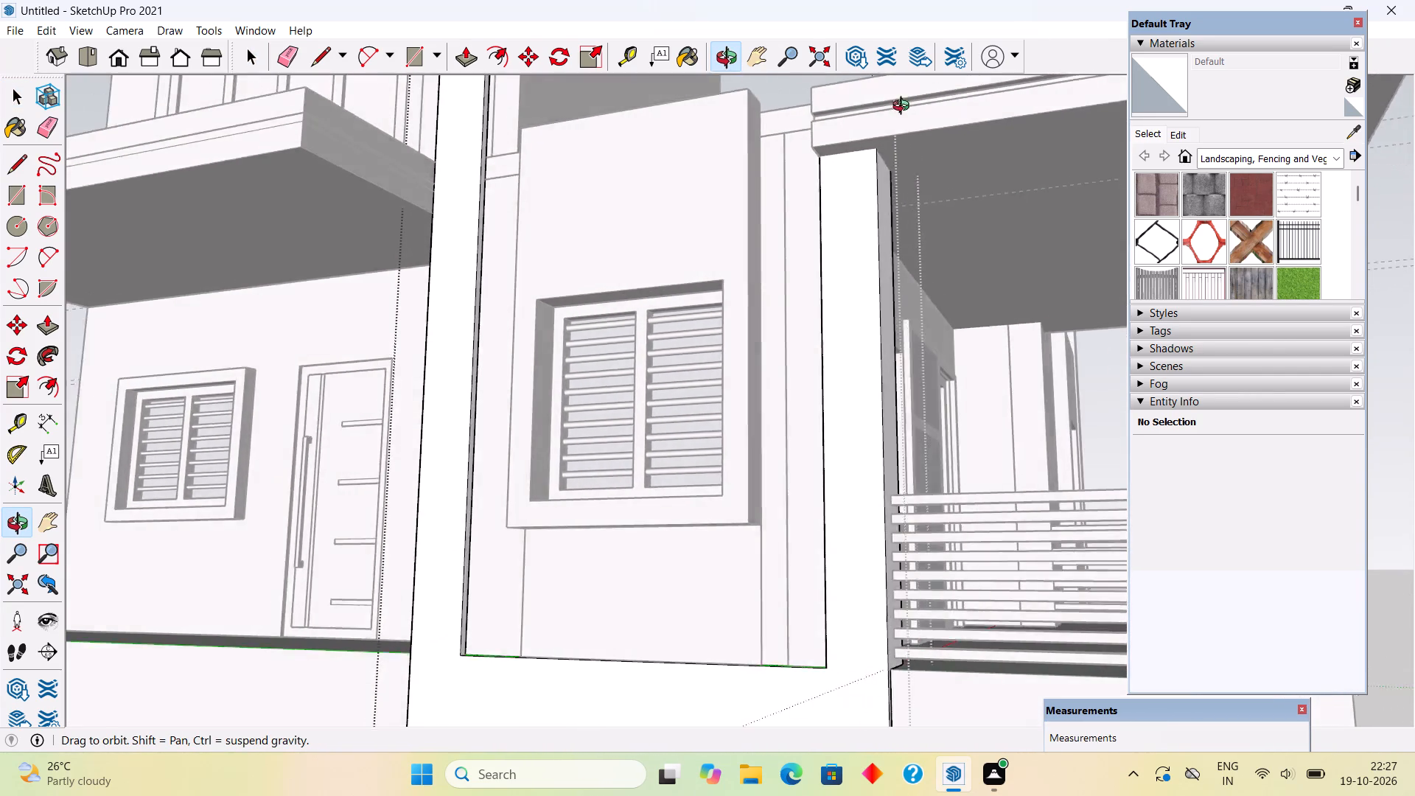
{"action": "middle_click_drag", "start_coordinate": [904, 108], "coordinate": [623, 478]}
{"action": "scroll", "coordinate": [623, 478], "scroll_direction": "down", "scroll_amount": 2}
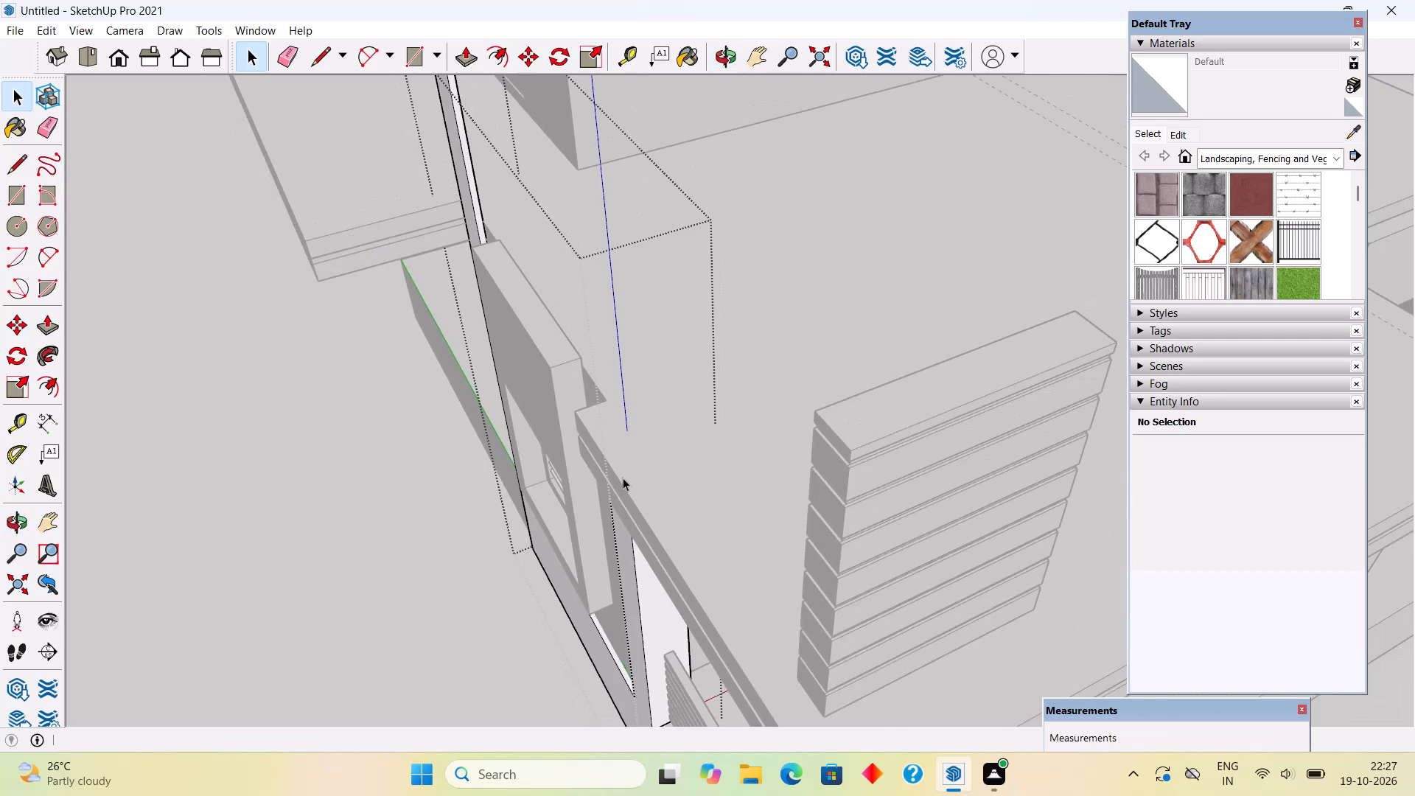
{"action": "scroll", "coordinate": [555, 391], "scroll_direction": "down", "scroll_amount": 8}
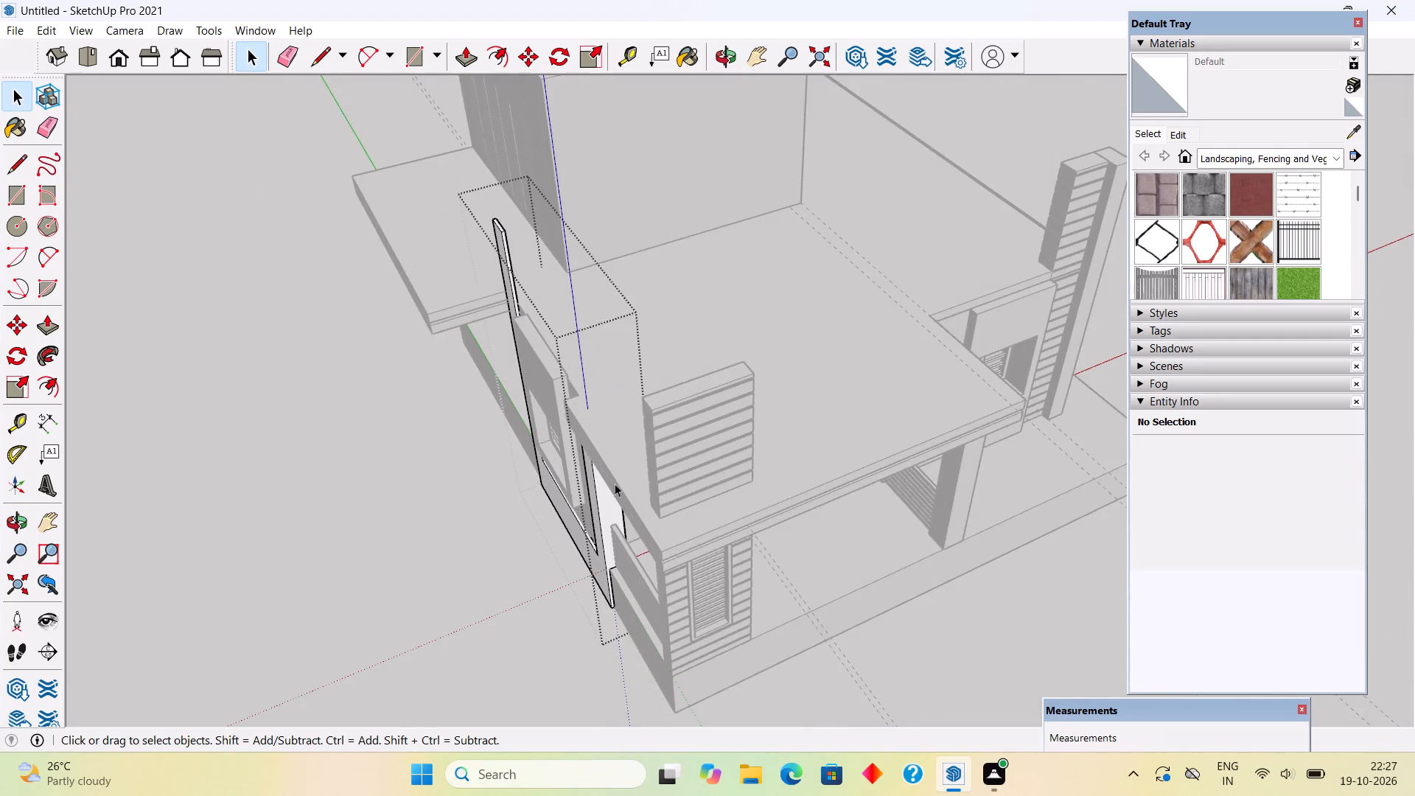
{"action": "middle_click_drag", "start_coordinate": [616, 478], "coordinate": [1002, 424]}
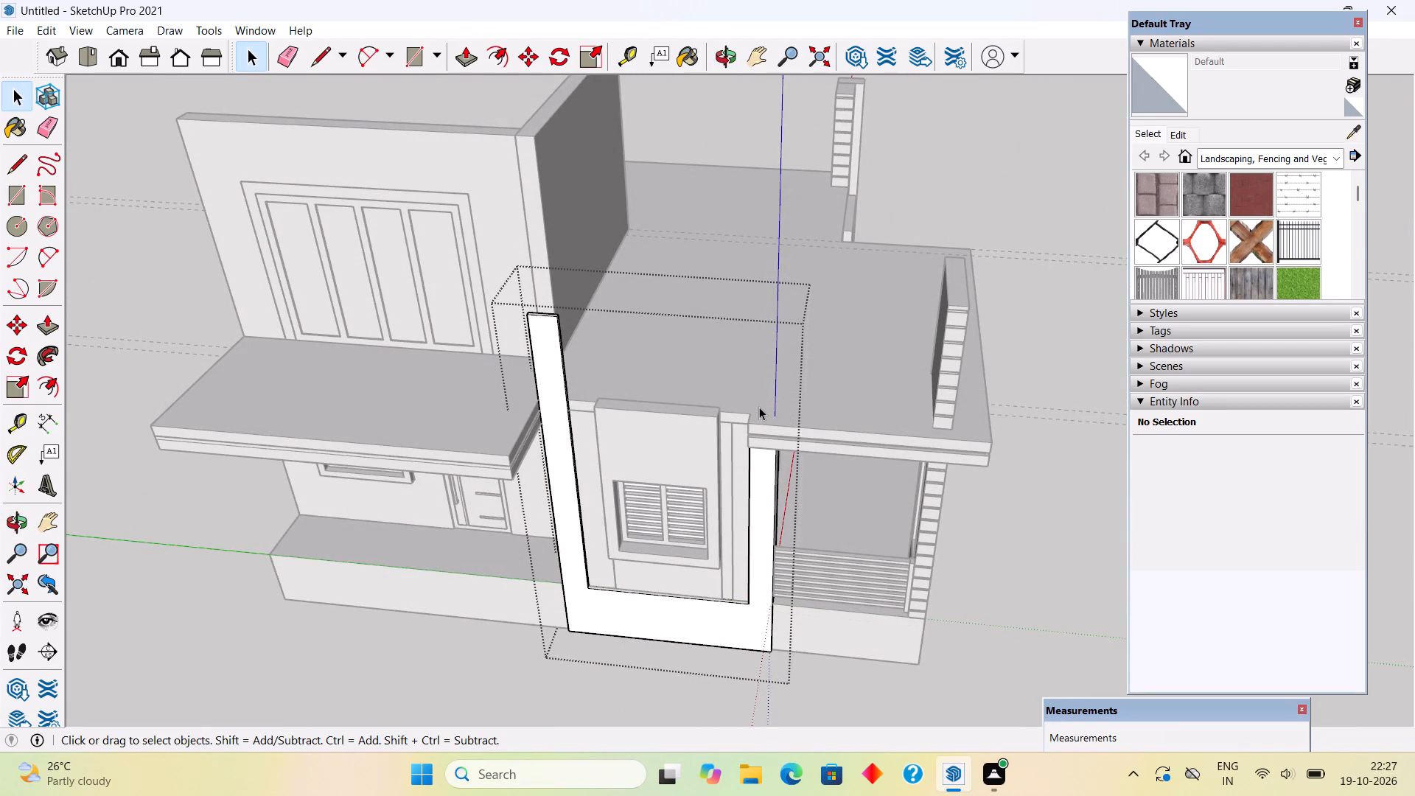
Split the raised upright's rear face along the roof slab's top and pull the part above the slab 6" back over it.
{"action": "middle_click_drag", "start_coordinate": [750, 411], "coordinate": [242, 403]}
{"action": "middle_click_drag", "start_coordinate": [674, 357], "coordinate": [330, 353]}
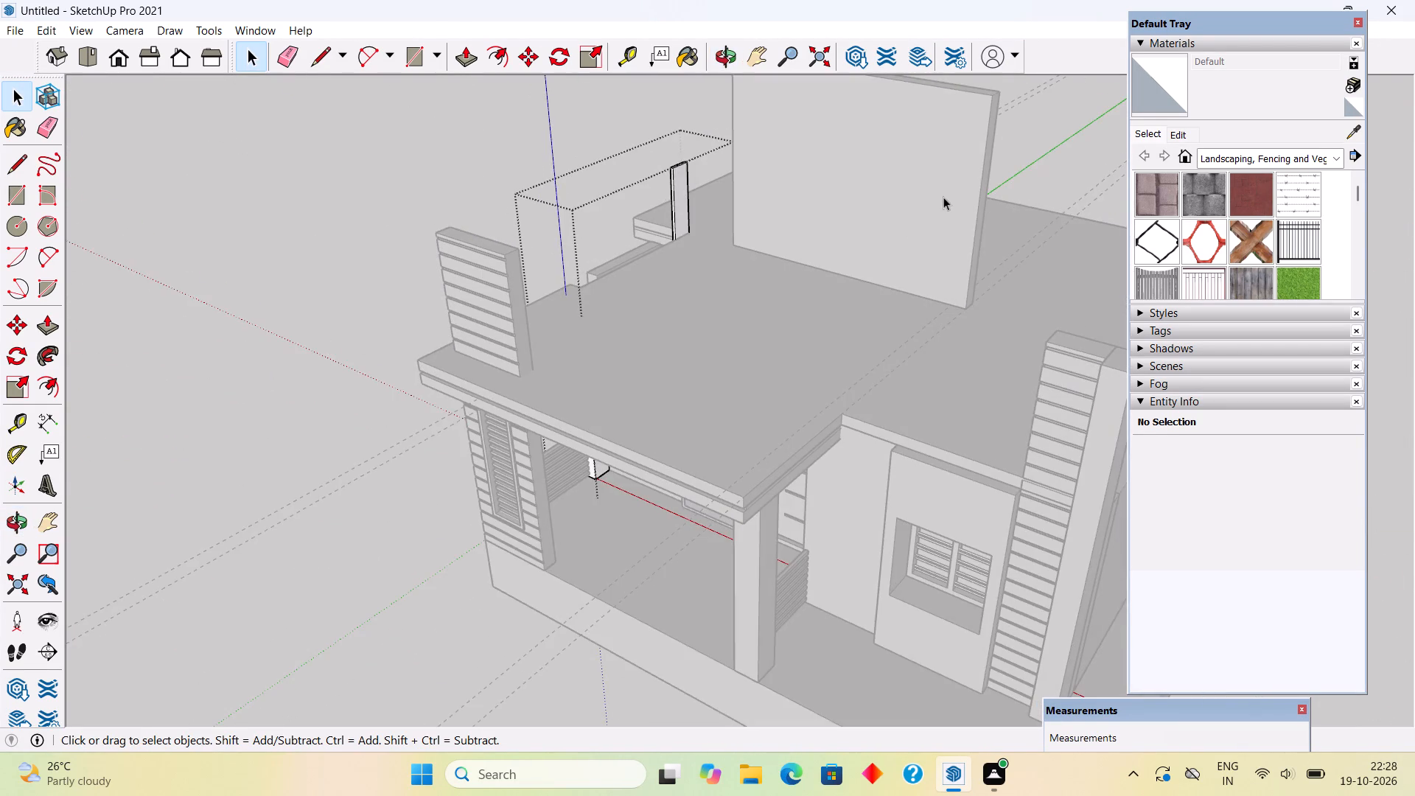
{"action": "scroll", "coordinate": [943, 185], "scroll_direction": "up", "scroll_amount": 5}
{"action": "scroll", "coordinate": [568, 192], "scroll_direction": "up", "scroll_amount": 4}
{"action": "triple_click", "coordinate": [574, 209]}
{"action": "scroll", "coordinate": [578, 237], "scroll_direction": "up", "scroll_amount": 12}
{"action": "key", "text": "l"}
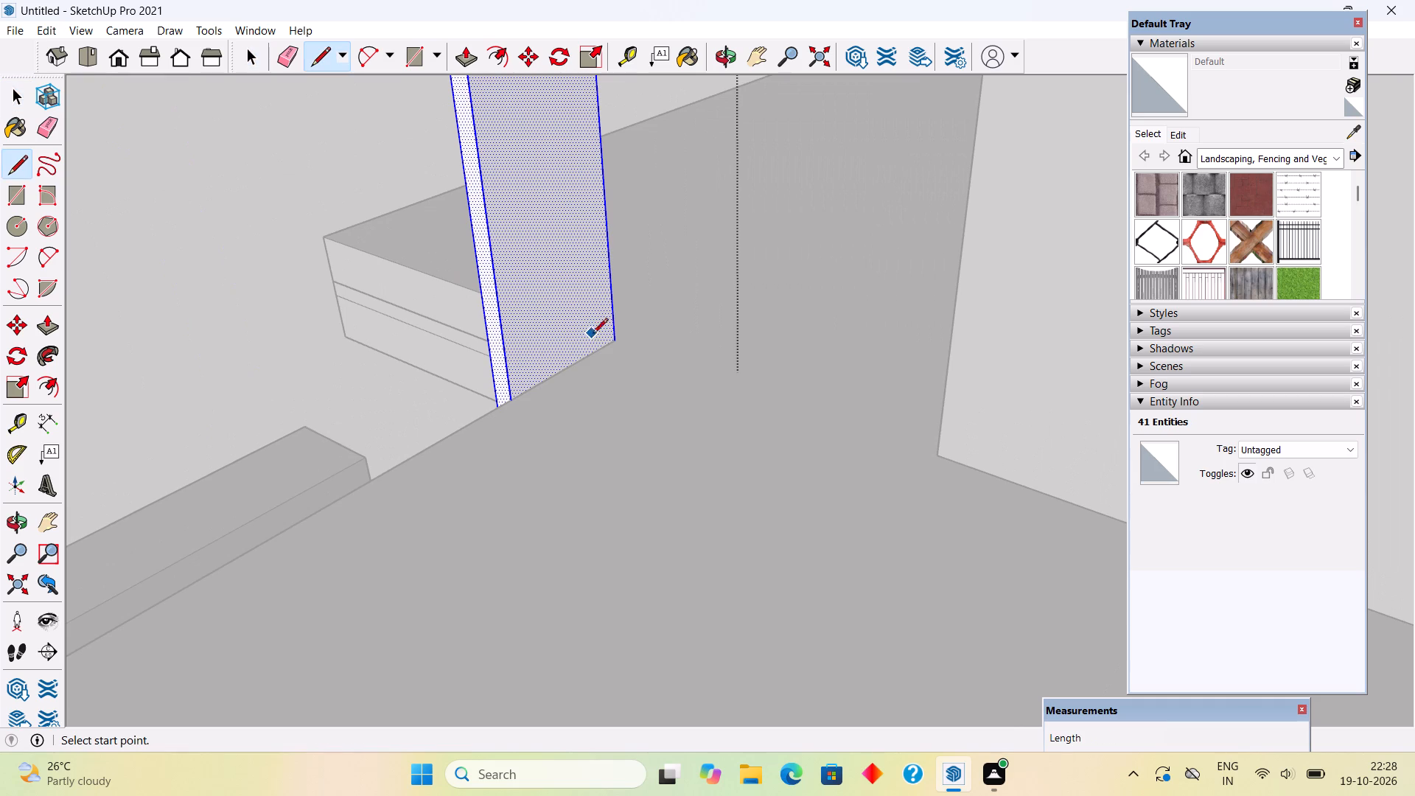
{"action": "left_click", "coordinate": [615, 341]}
{"action": "left_click", "coordinate": [514, 397]}
{"action": "key", "text": "p"}
{"action": "left_click", "coordinate": [529, 366]}
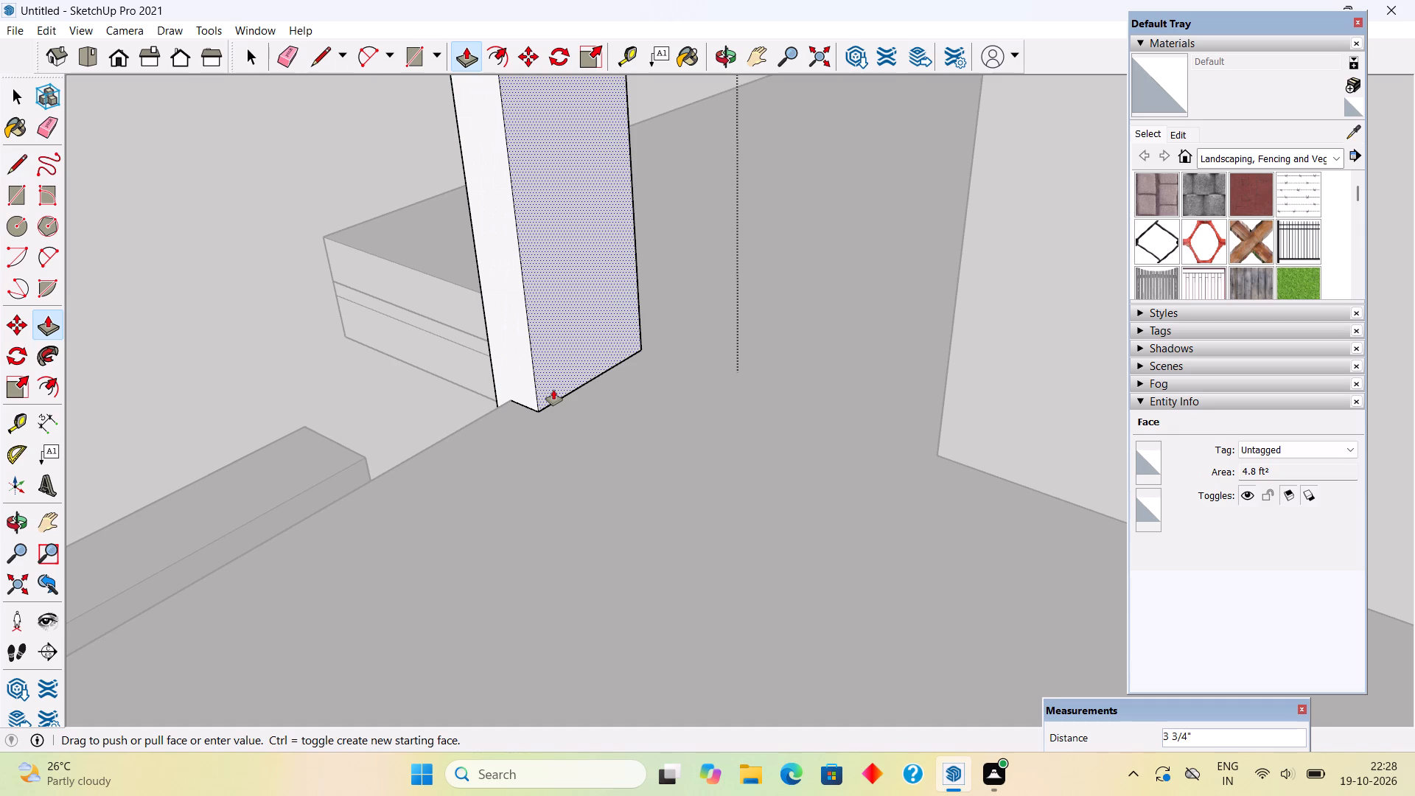
{"action": "type", "text": "6\""}
{"action": "key", "text": "Return"}
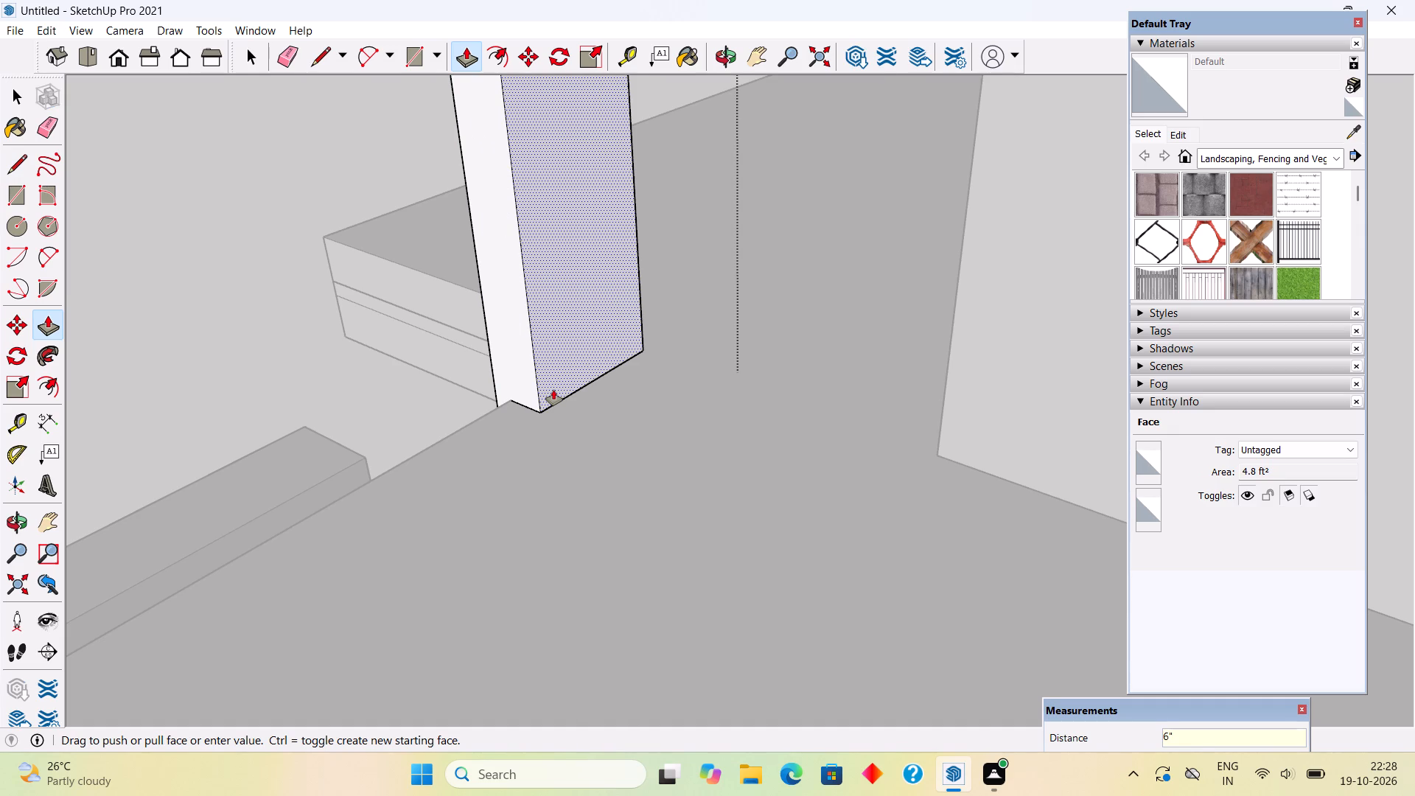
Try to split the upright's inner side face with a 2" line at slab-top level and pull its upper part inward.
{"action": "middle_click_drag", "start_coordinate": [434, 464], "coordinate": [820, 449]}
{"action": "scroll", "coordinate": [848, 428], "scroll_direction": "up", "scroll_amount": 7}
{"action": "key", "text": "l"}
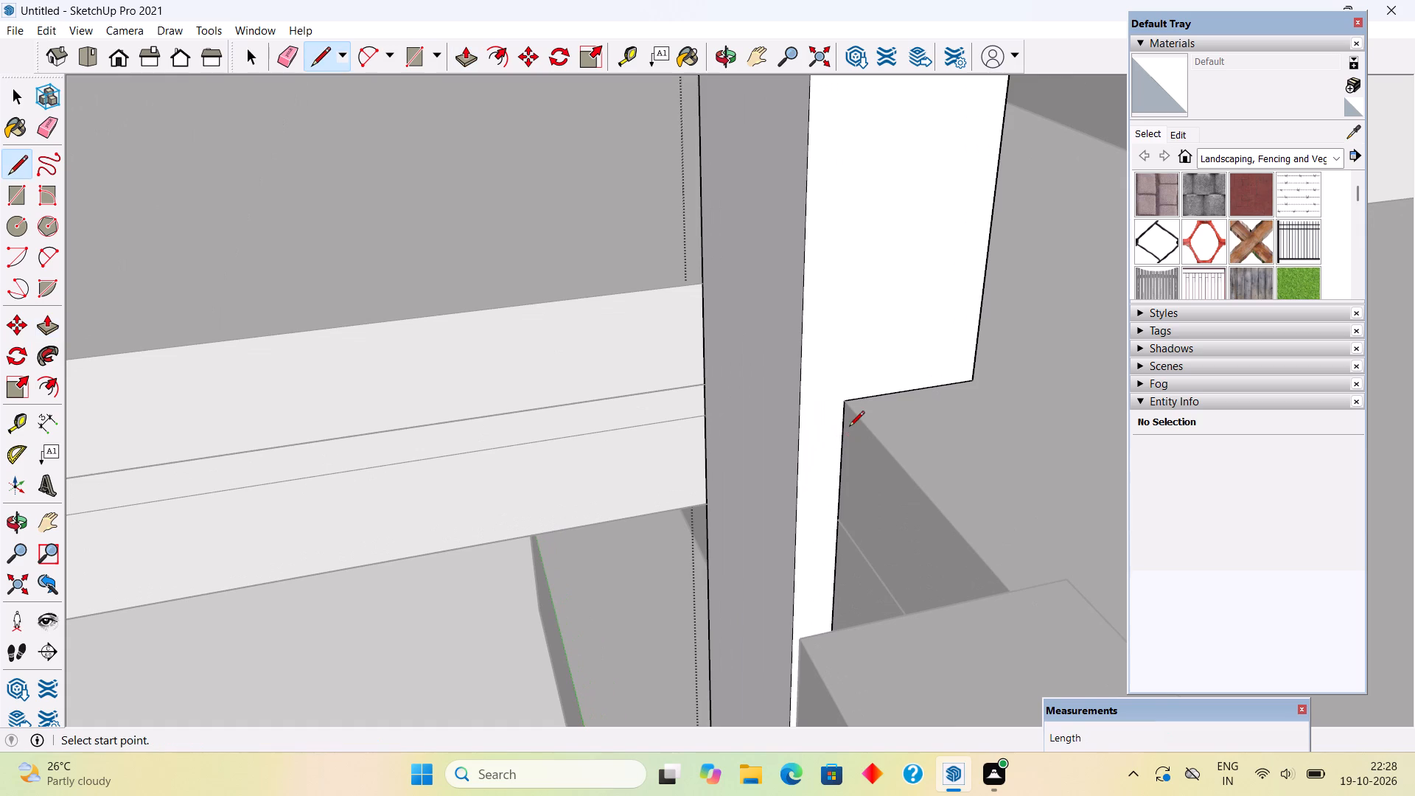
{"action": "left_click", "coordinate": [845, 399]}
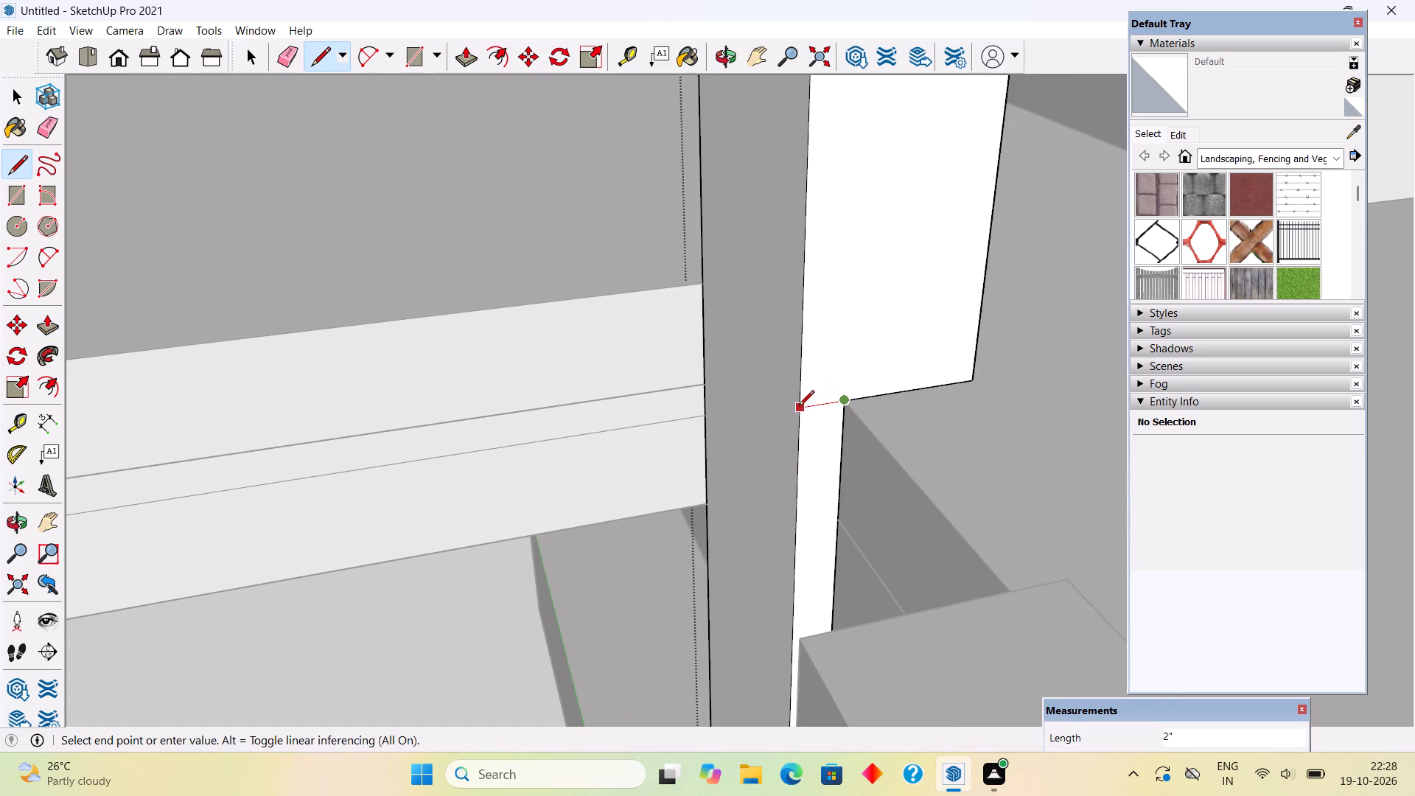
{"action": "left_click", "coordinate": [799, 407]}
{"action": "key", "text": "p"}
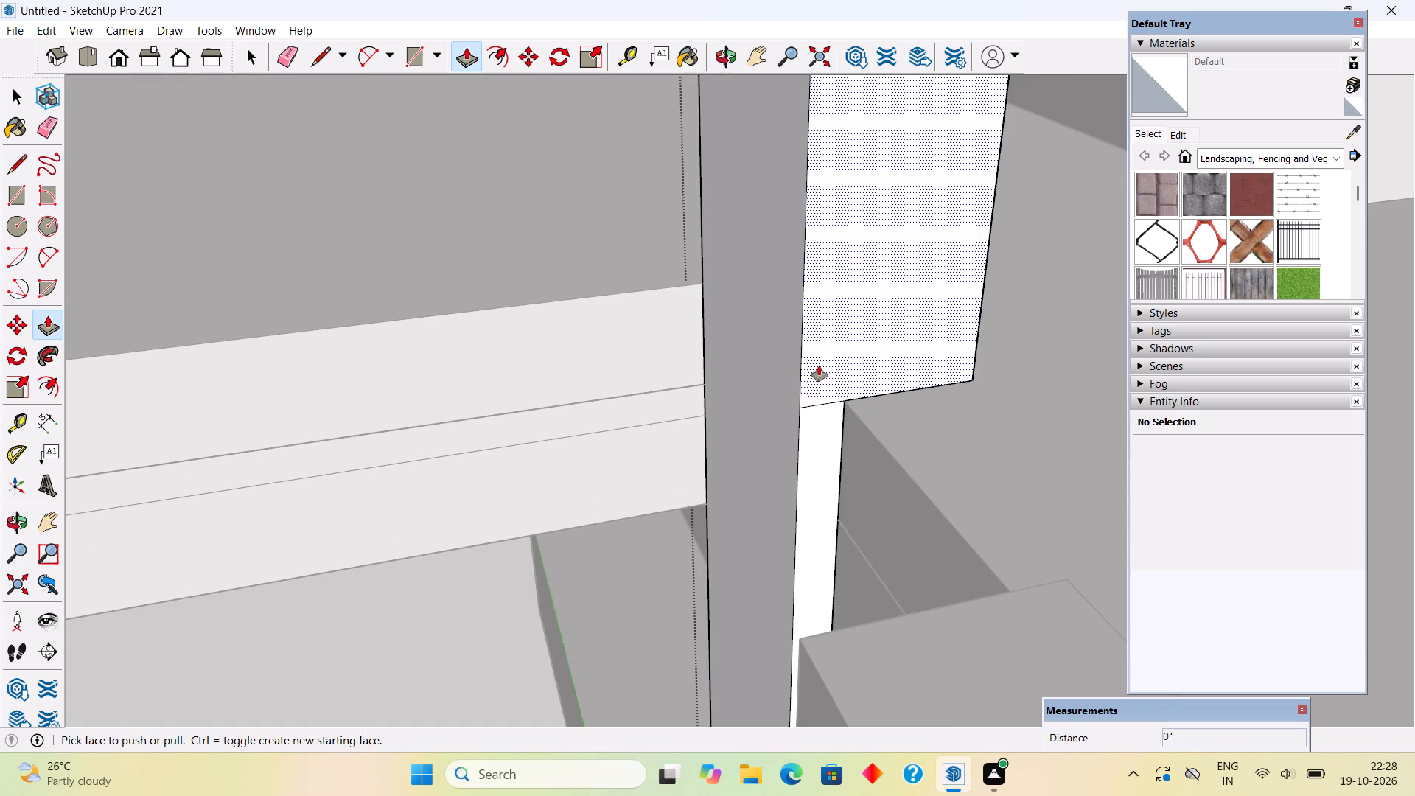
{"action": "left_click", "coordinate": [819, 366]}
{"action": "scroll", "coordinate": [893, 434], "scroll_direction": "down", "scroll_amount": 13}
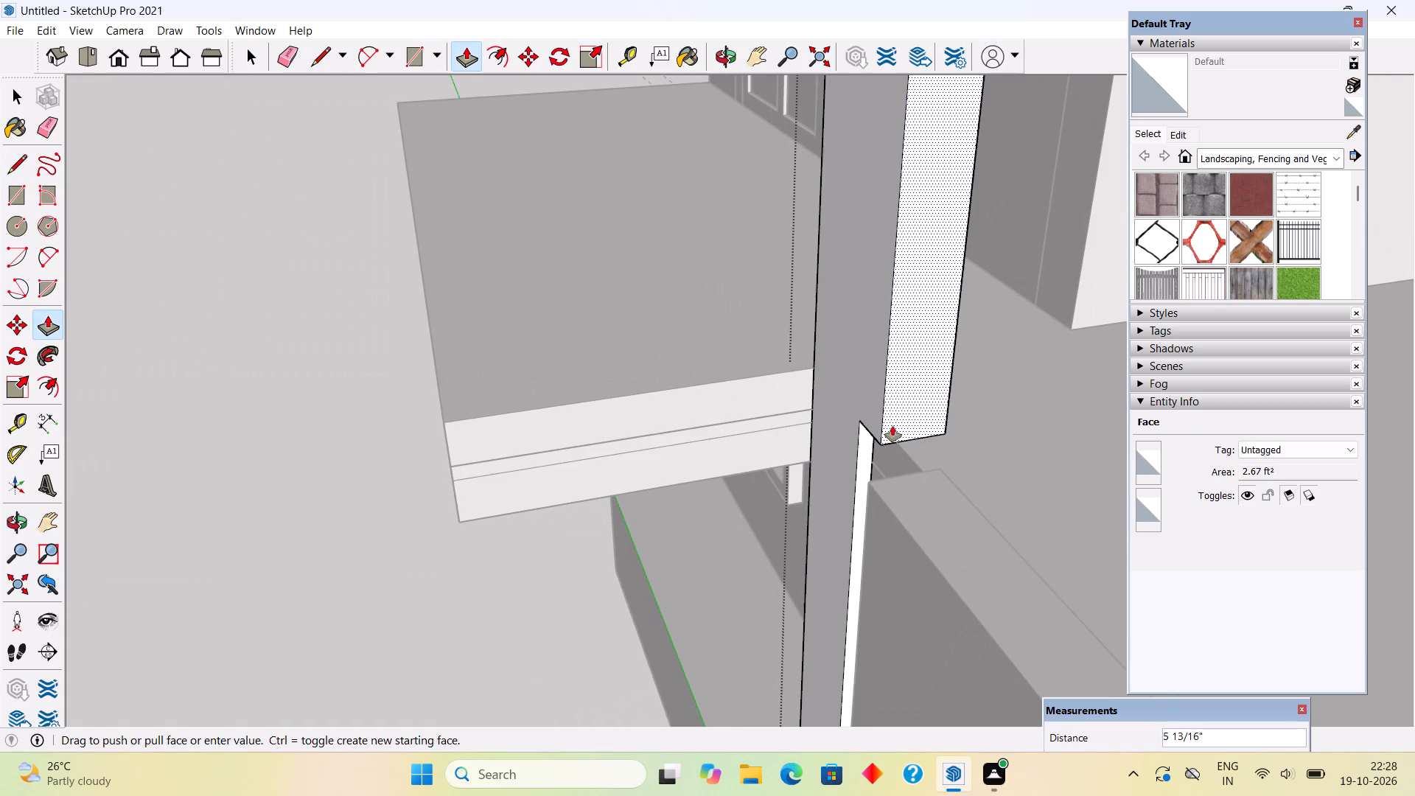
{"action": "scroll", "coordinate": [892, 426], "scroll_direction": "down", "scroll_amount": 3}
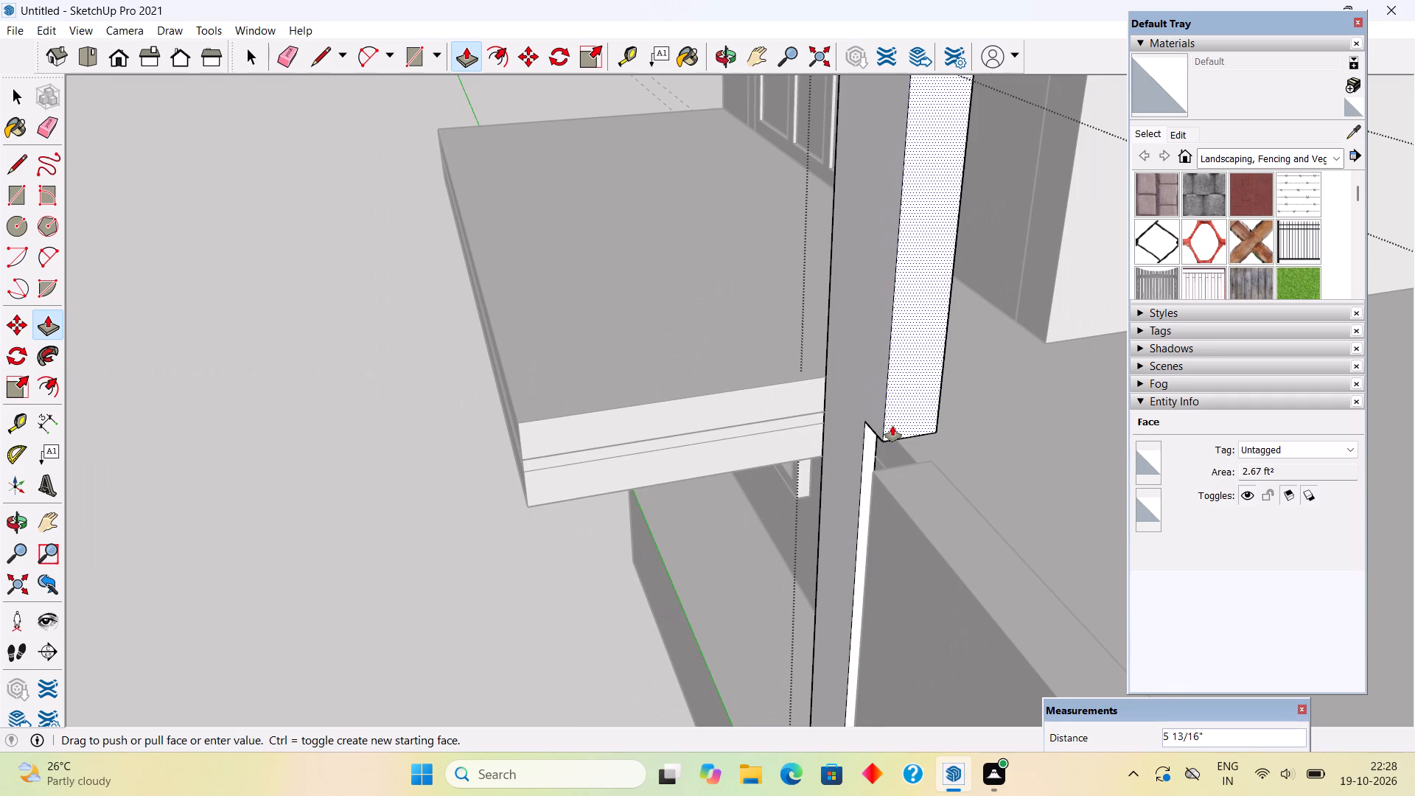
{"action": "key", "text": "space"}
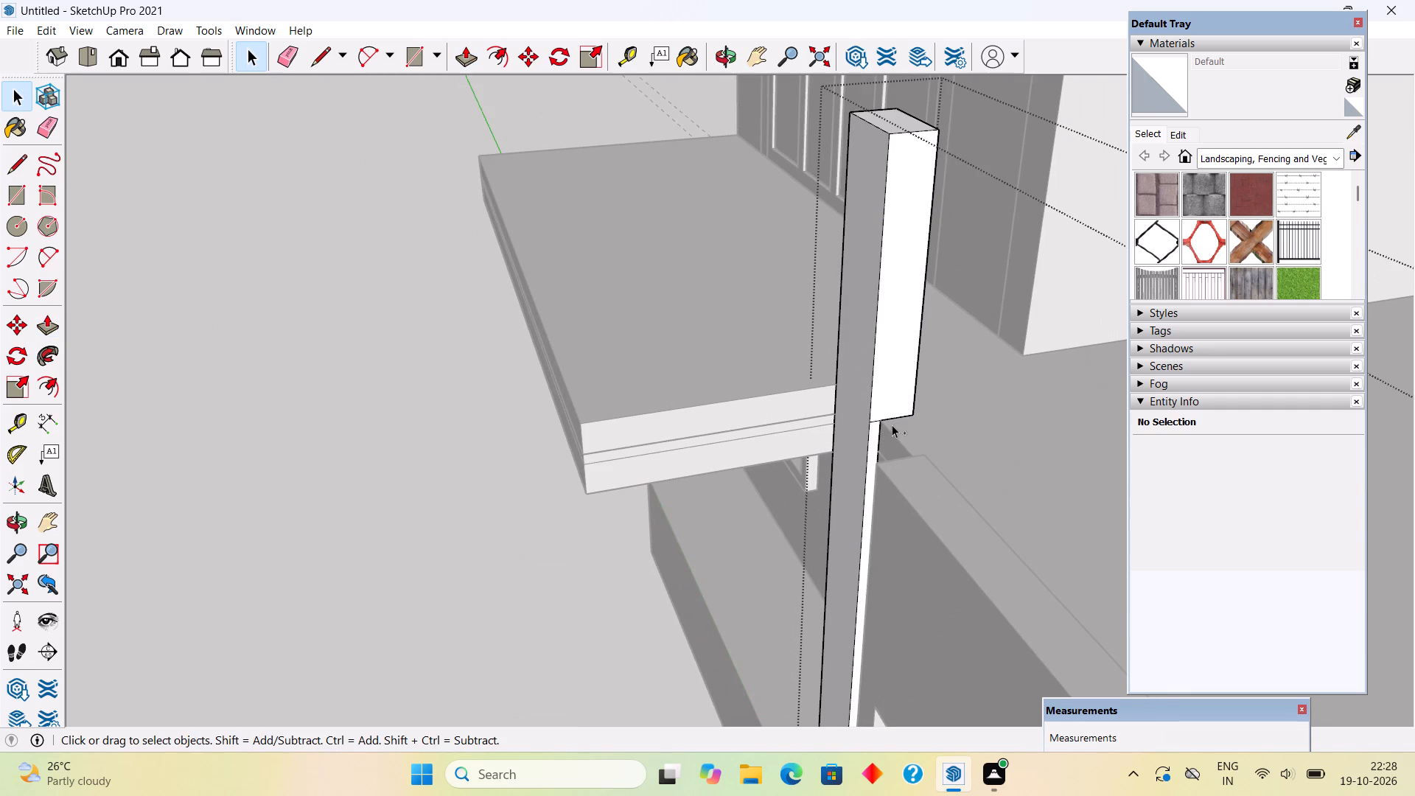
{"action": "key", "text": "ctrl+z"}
Place a guide 1.2' below the top of the upright's inner side face and draw a line across the face along it.
{"action": "scroll", "coordinate": [928, 156], "scroll_direction": "up", "scroll_amount": 5}
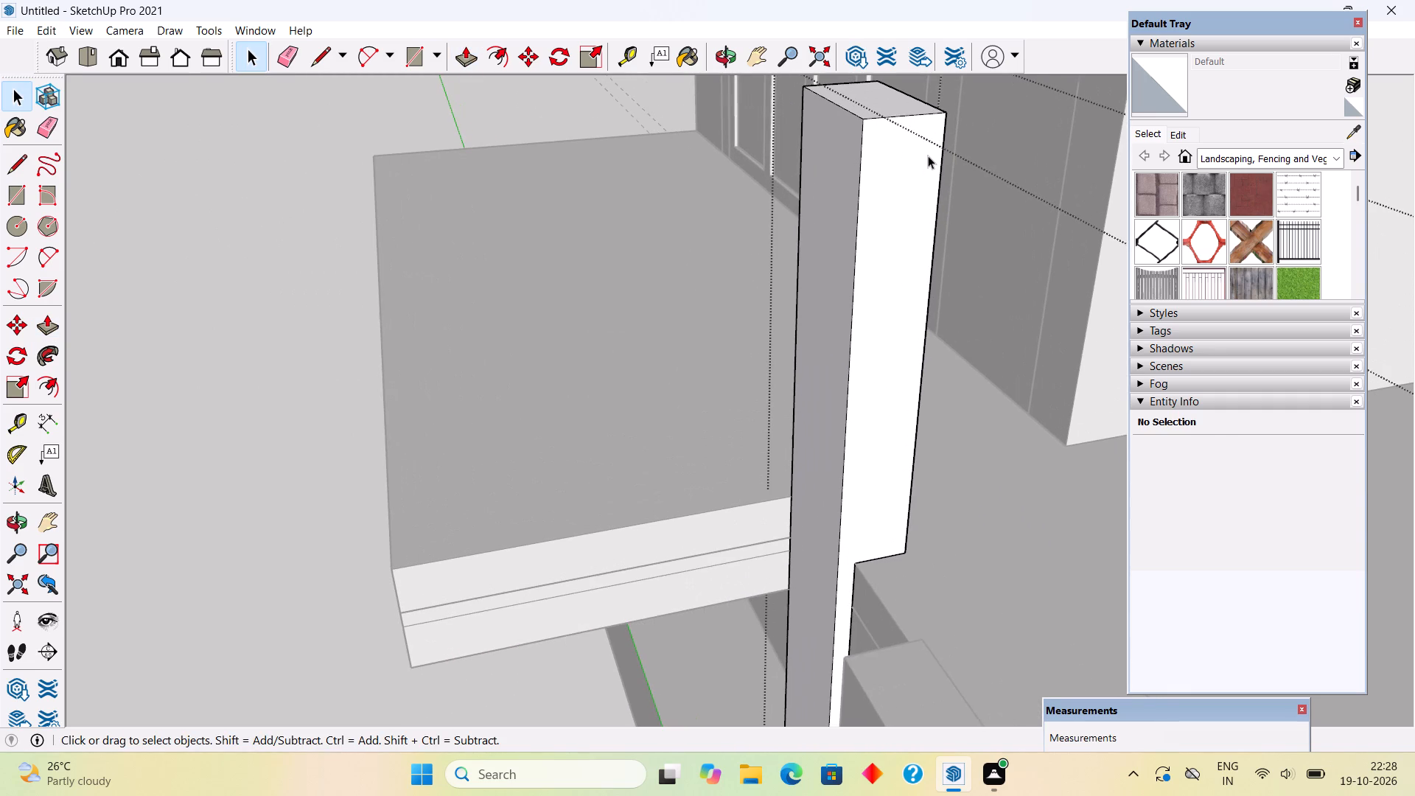
{"action": "key", "text": "t"}
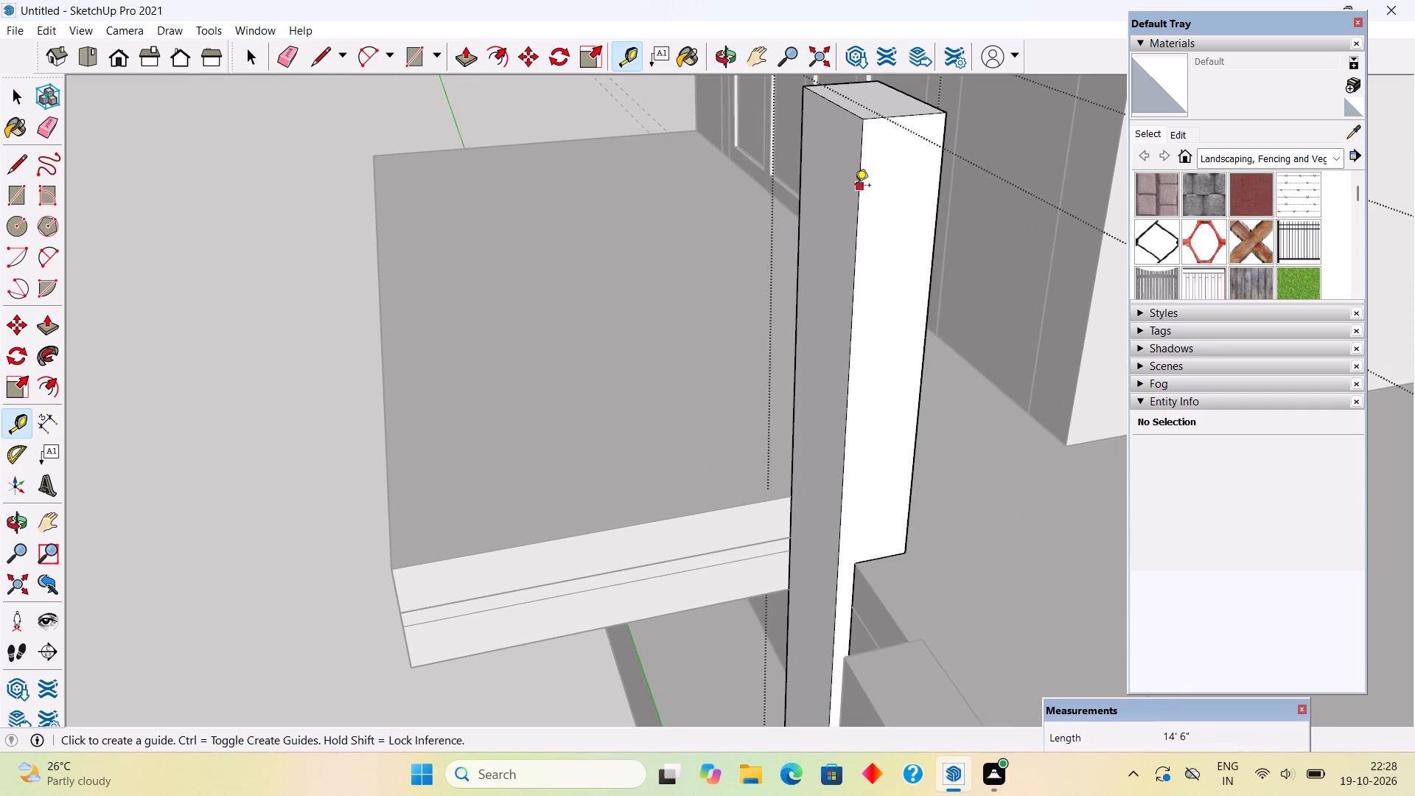
{"action": "scroll", "coordinate": [886, 116], "scroll_direction": "down", "scroll_amount": 5}
{"action": "scroll", "coordinate": [864, 202], "scroll_direction": "down", "scroll_amount": 4}
{"action": "scroll", "coordinate": [893, 146], "scroll_direction": "up", "scroll_amount": 7}
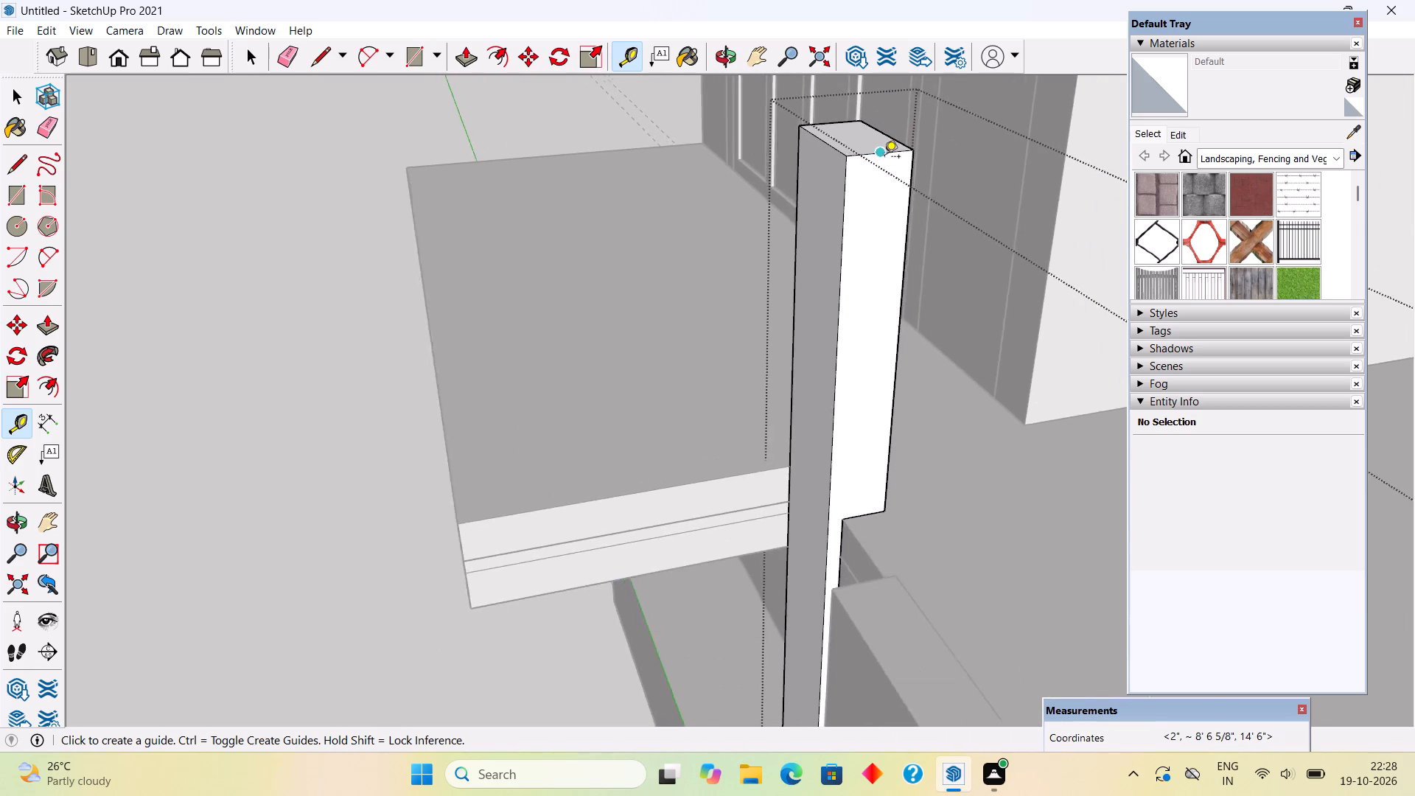
{"action": "scroll", "coordinate": [884, 158], "scroll_direction": "up", "scroll_amount": 2}
{"action": "left_click", "coordinate": [881, 150]}
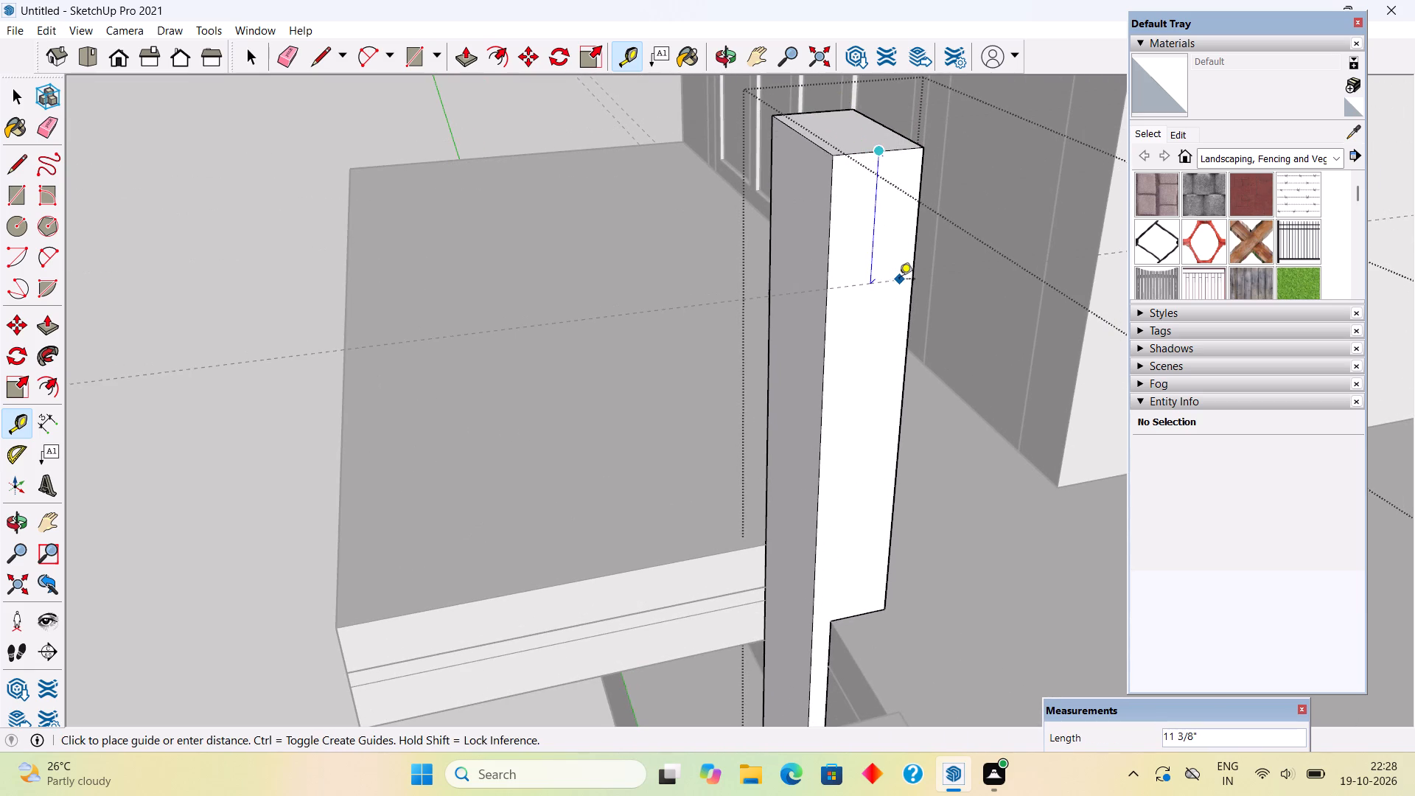
{"action": "type", "text": "1.2"}
{"action": "key", "text": "apostrophe"}
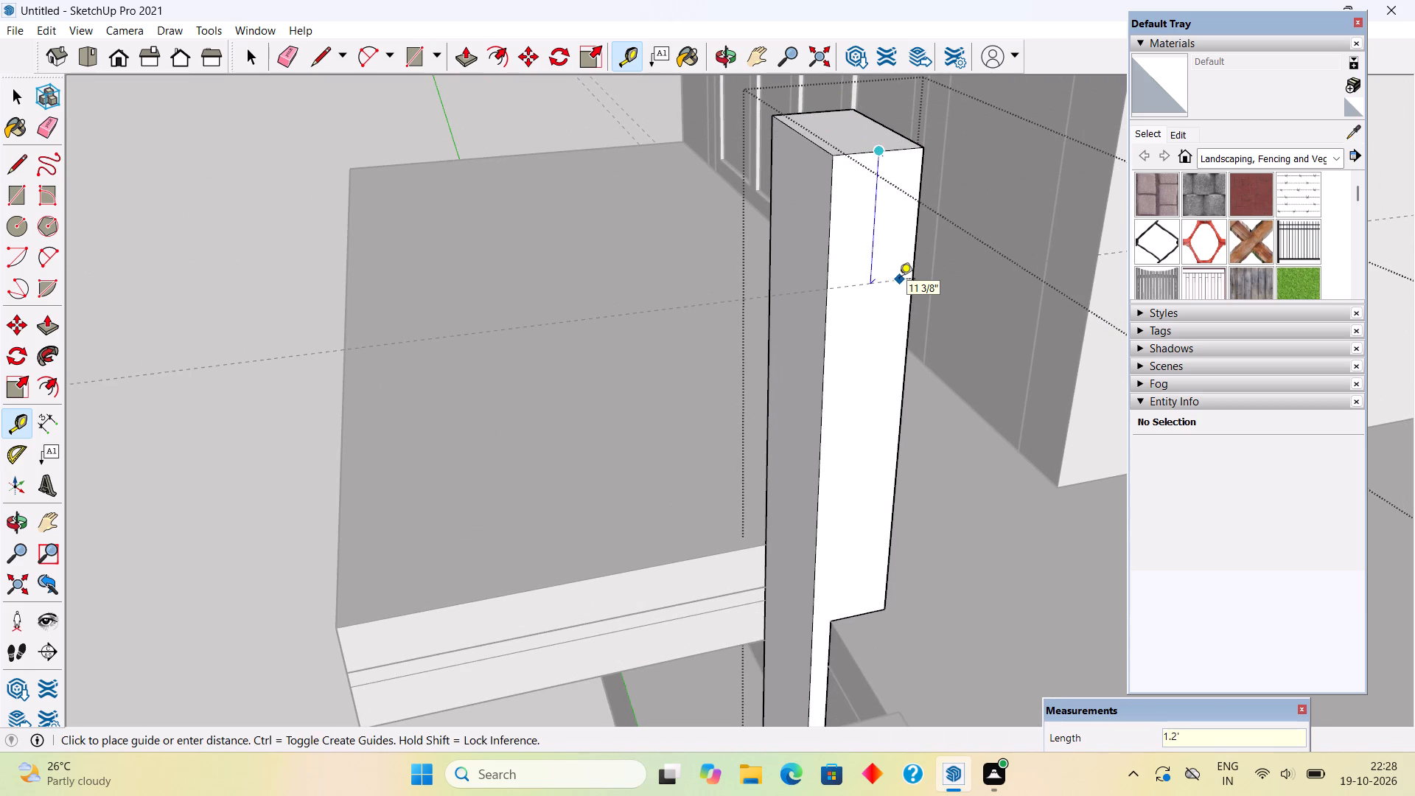
{"action": "key", "text": "Return"}
{"action": "type", "text": "ll"}
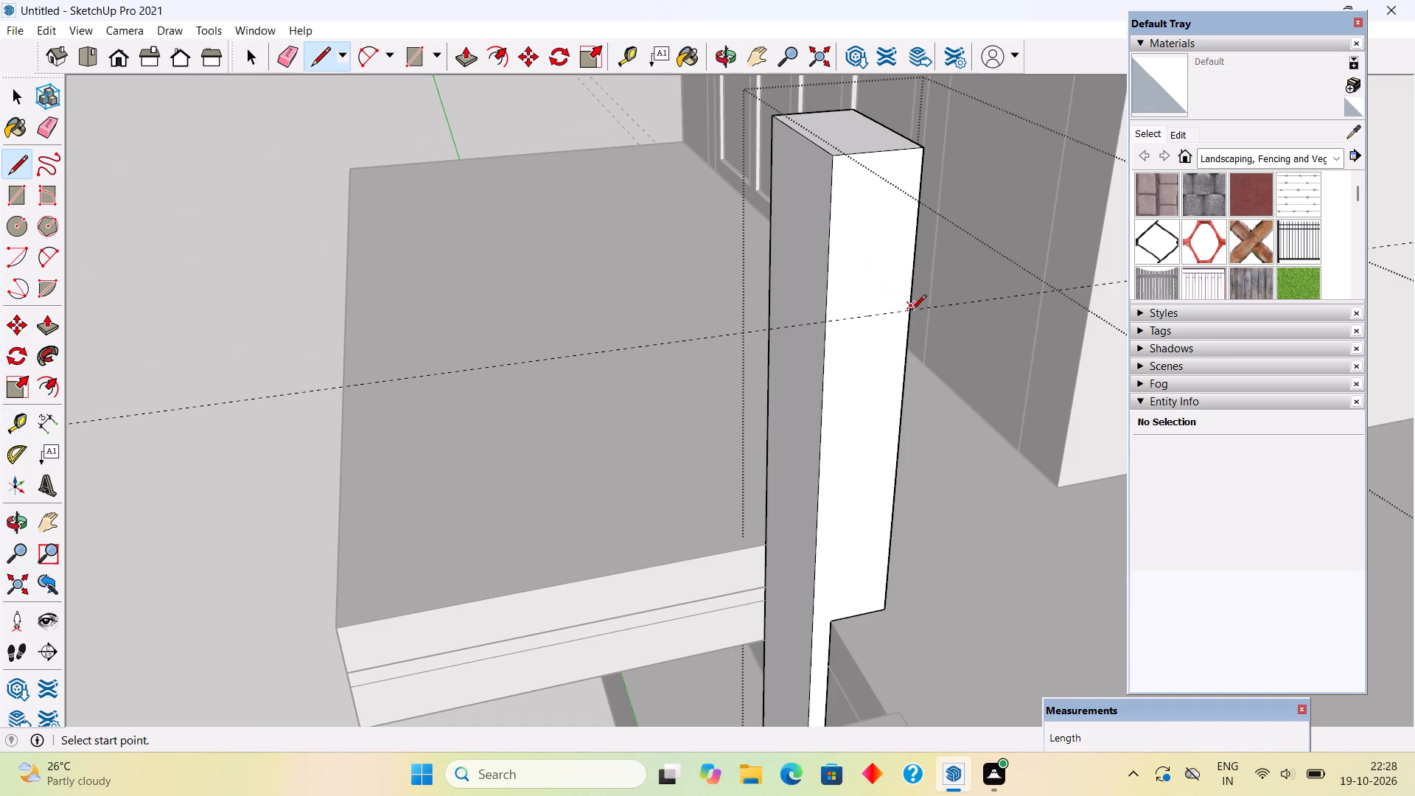
{"action": "left_click", "coordinate": [913, 314]}
{"action": "left_click", "coordinate": [825, 318]}
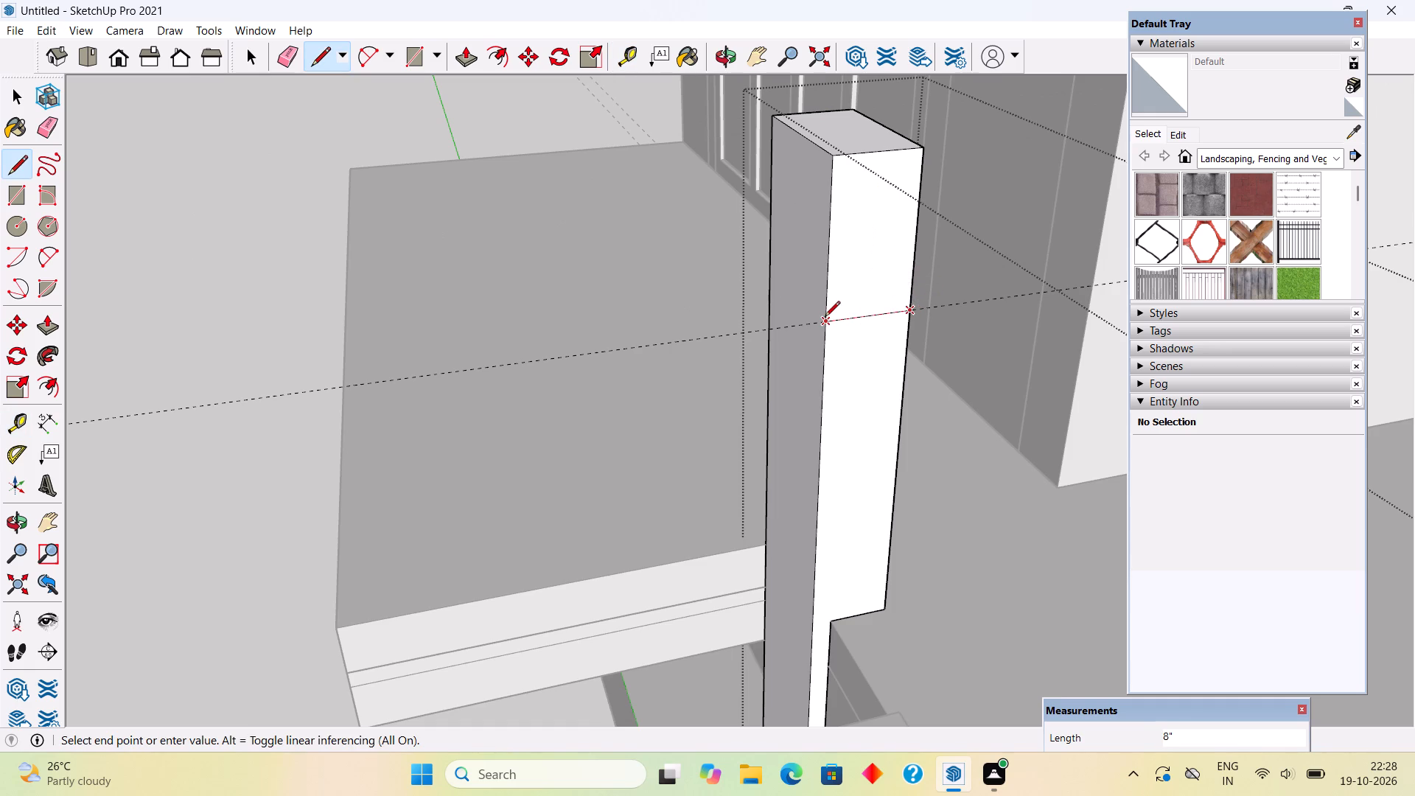
Pull the upper 1.2' section of the upright about 8' 7 5/8" across as a top beam, reaching the opposite upright's outer side.
{"action": "key", "text": "p"}
{"action": "left_click", "coordinate": [838, 291]}
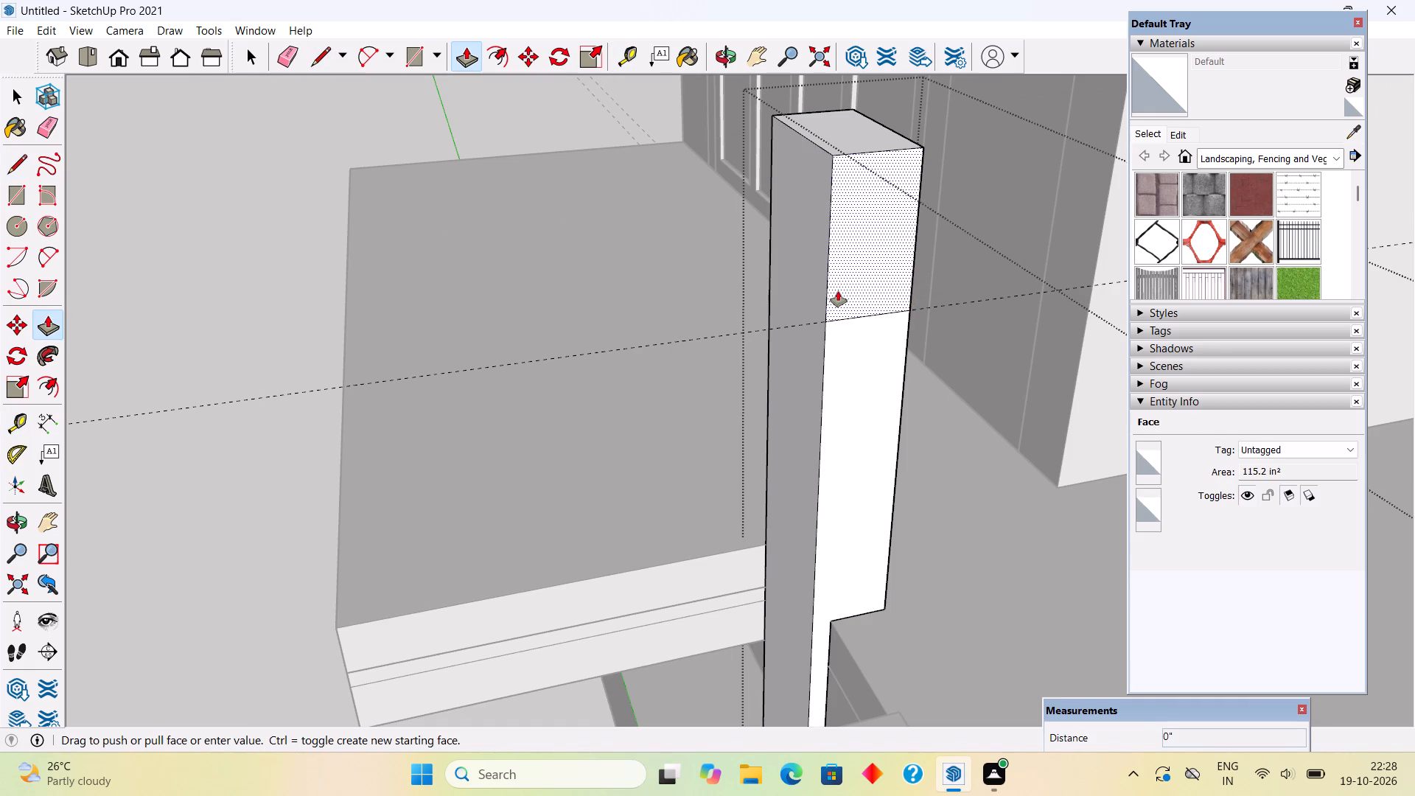
{"action": "scroll", "coordinate": [906, 324], "scroll_direction": "down", "scroll_amount": 16}
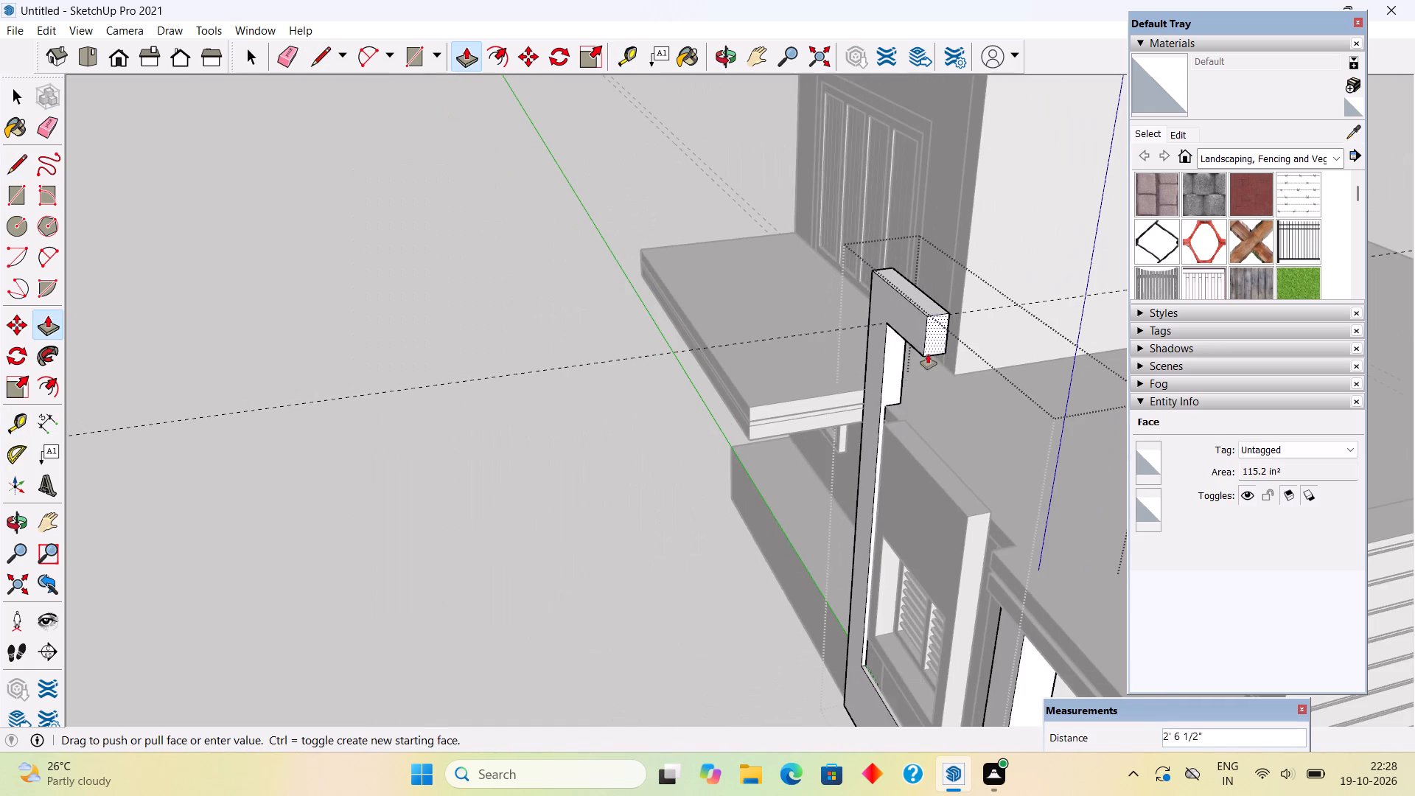
{"action": "scroll", "coordinate": [954, 470], "scroll_direction": "down", "scroll_amount": 3}
{"action": "left_click", "coordinate": [1006, 663]}
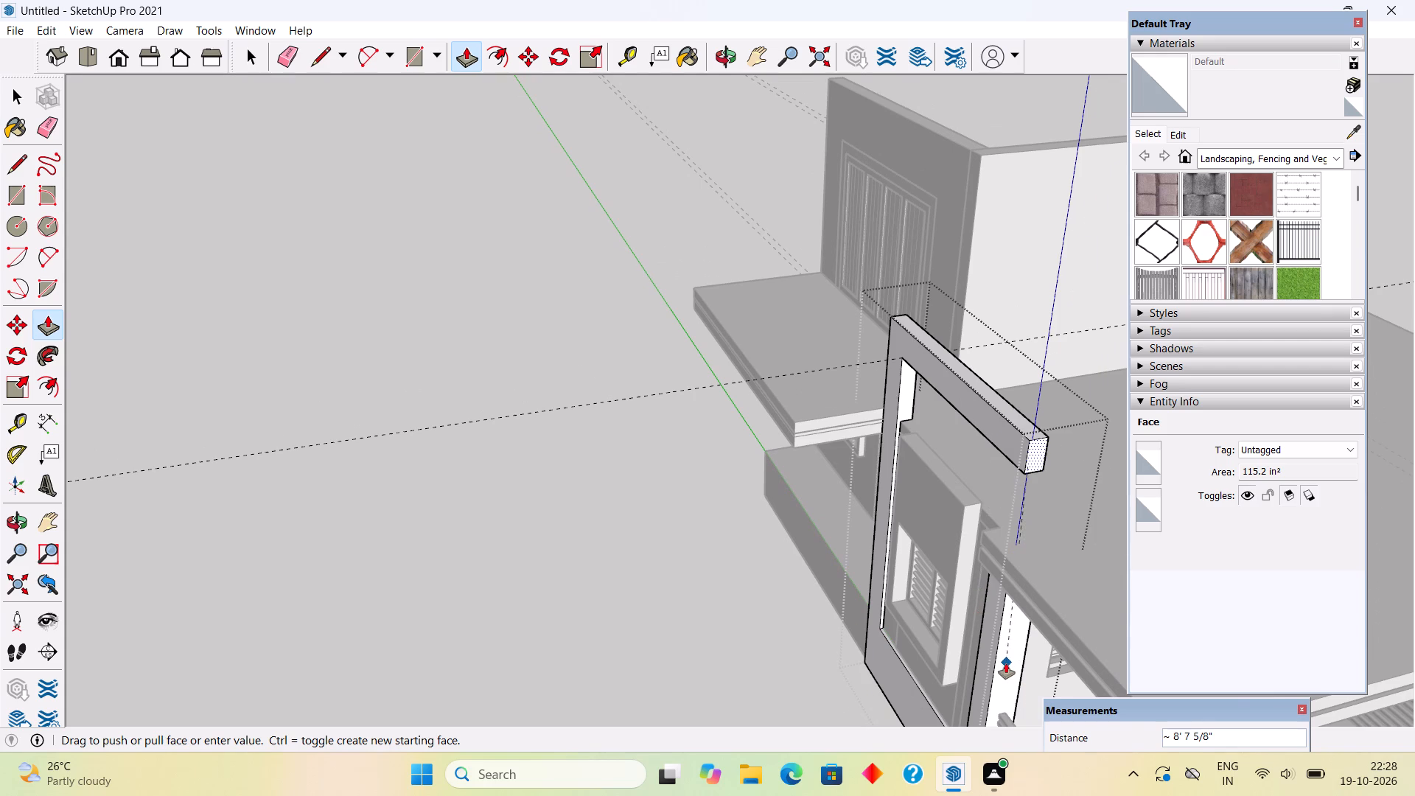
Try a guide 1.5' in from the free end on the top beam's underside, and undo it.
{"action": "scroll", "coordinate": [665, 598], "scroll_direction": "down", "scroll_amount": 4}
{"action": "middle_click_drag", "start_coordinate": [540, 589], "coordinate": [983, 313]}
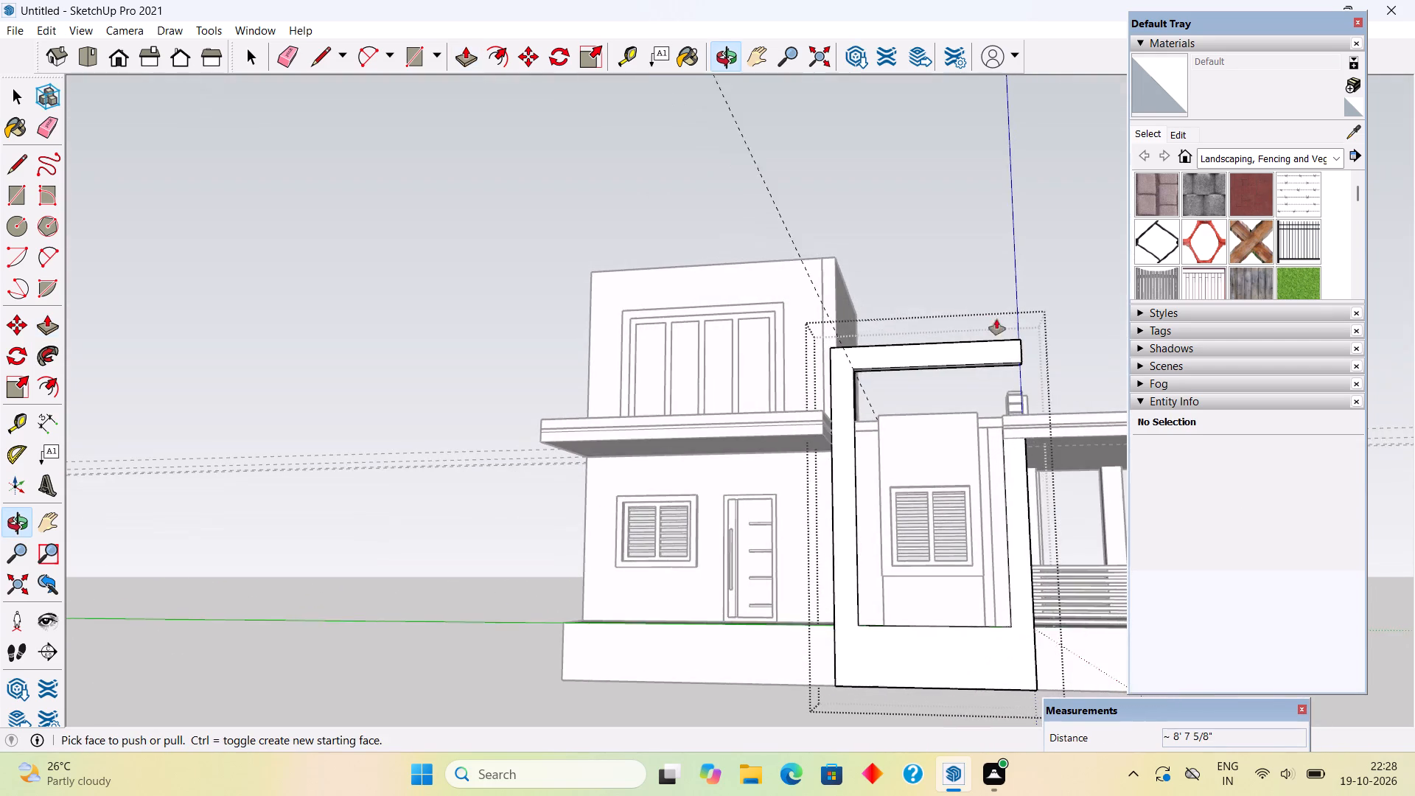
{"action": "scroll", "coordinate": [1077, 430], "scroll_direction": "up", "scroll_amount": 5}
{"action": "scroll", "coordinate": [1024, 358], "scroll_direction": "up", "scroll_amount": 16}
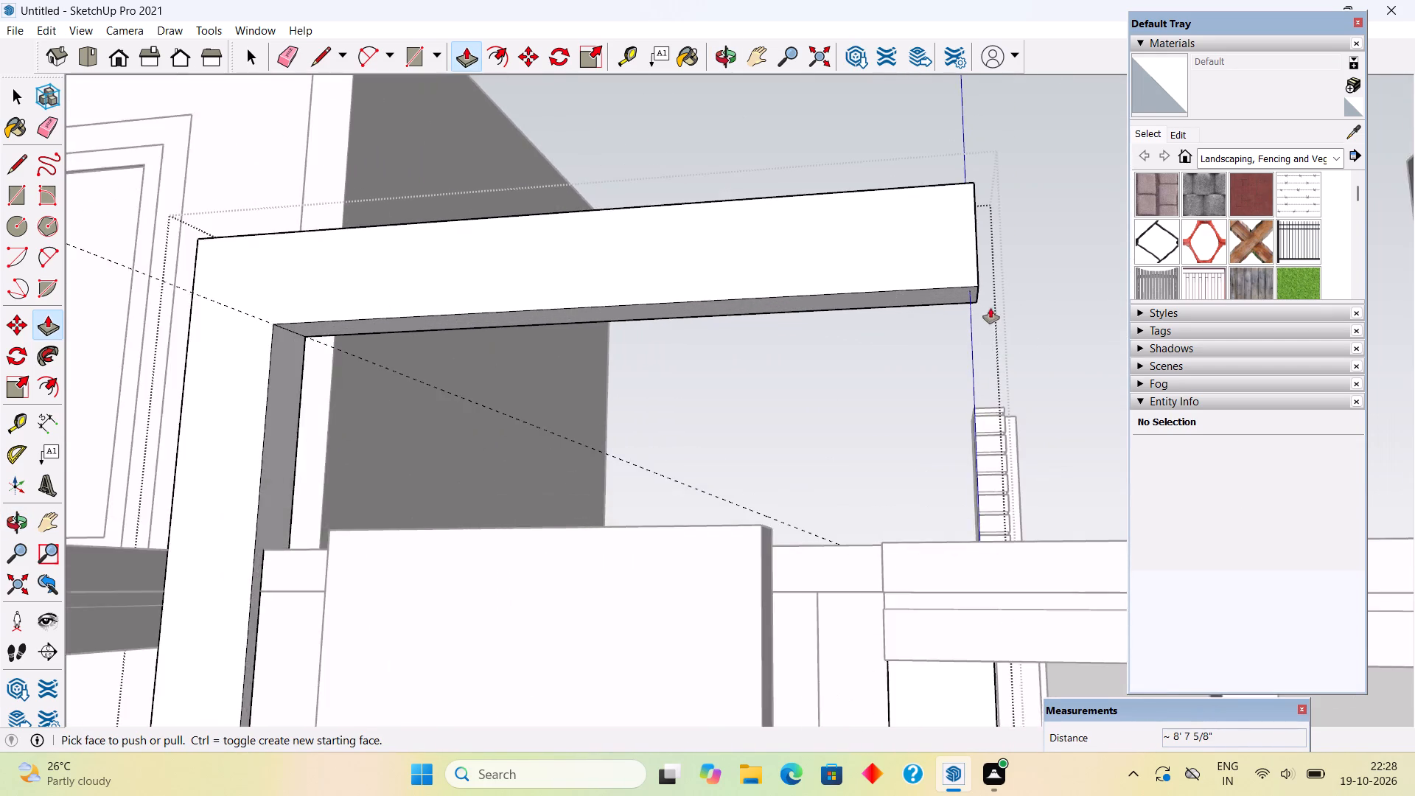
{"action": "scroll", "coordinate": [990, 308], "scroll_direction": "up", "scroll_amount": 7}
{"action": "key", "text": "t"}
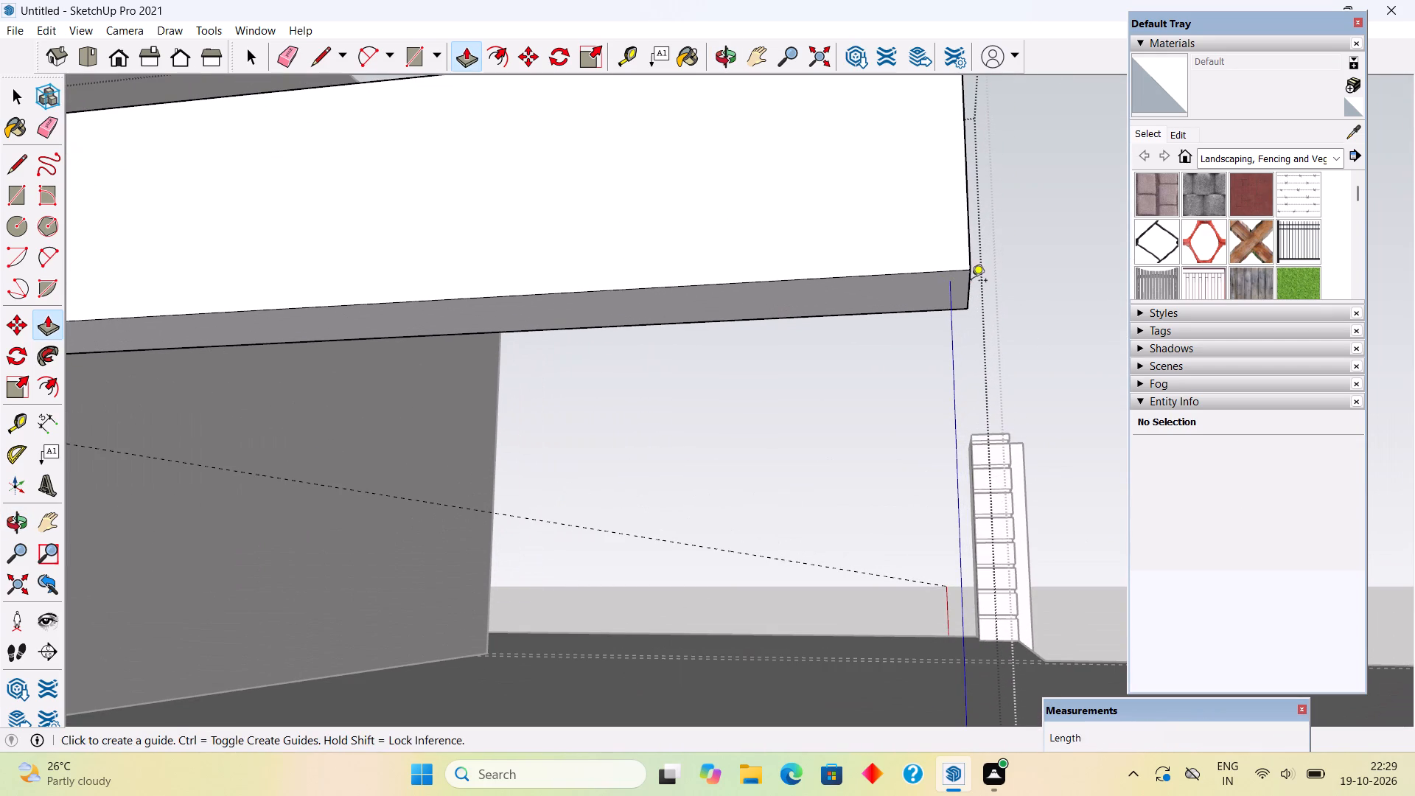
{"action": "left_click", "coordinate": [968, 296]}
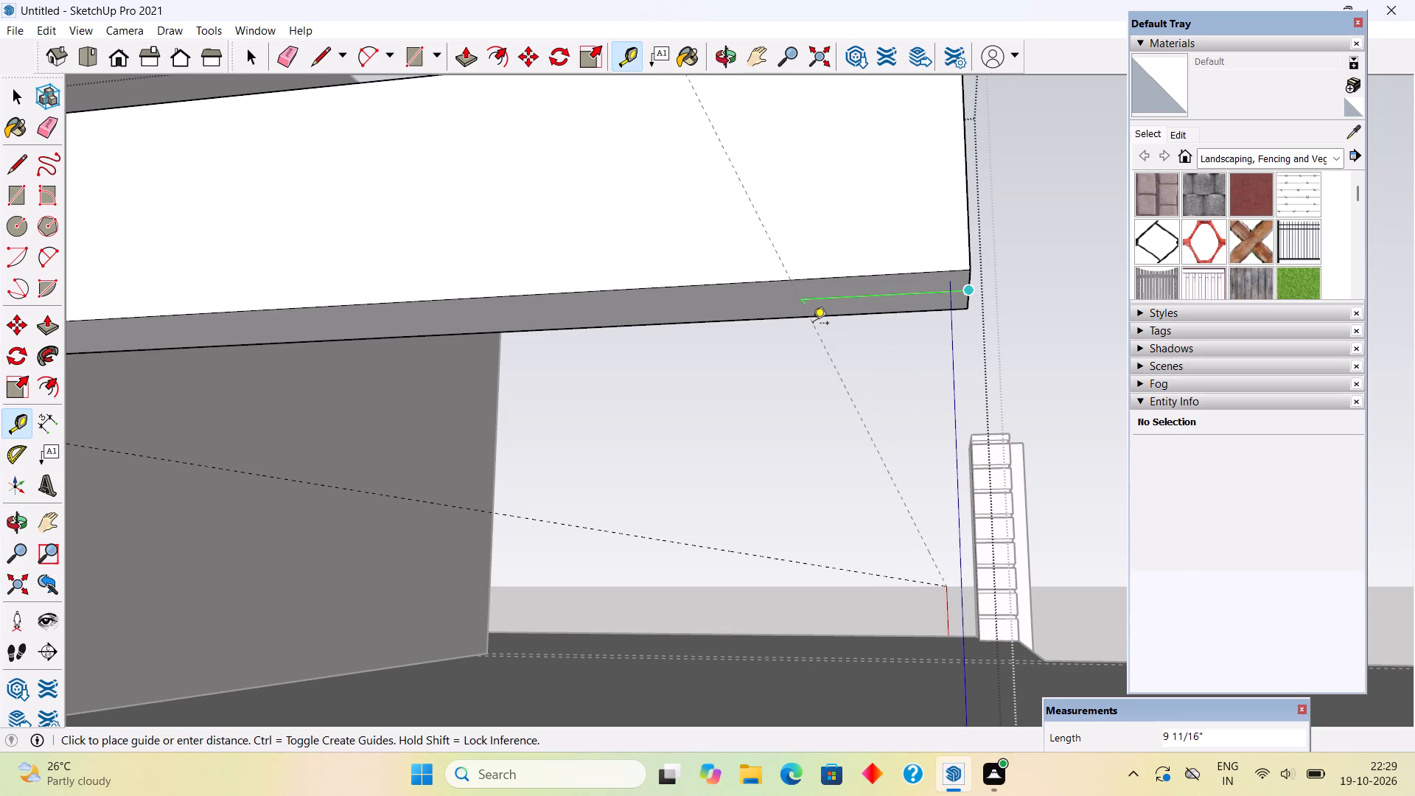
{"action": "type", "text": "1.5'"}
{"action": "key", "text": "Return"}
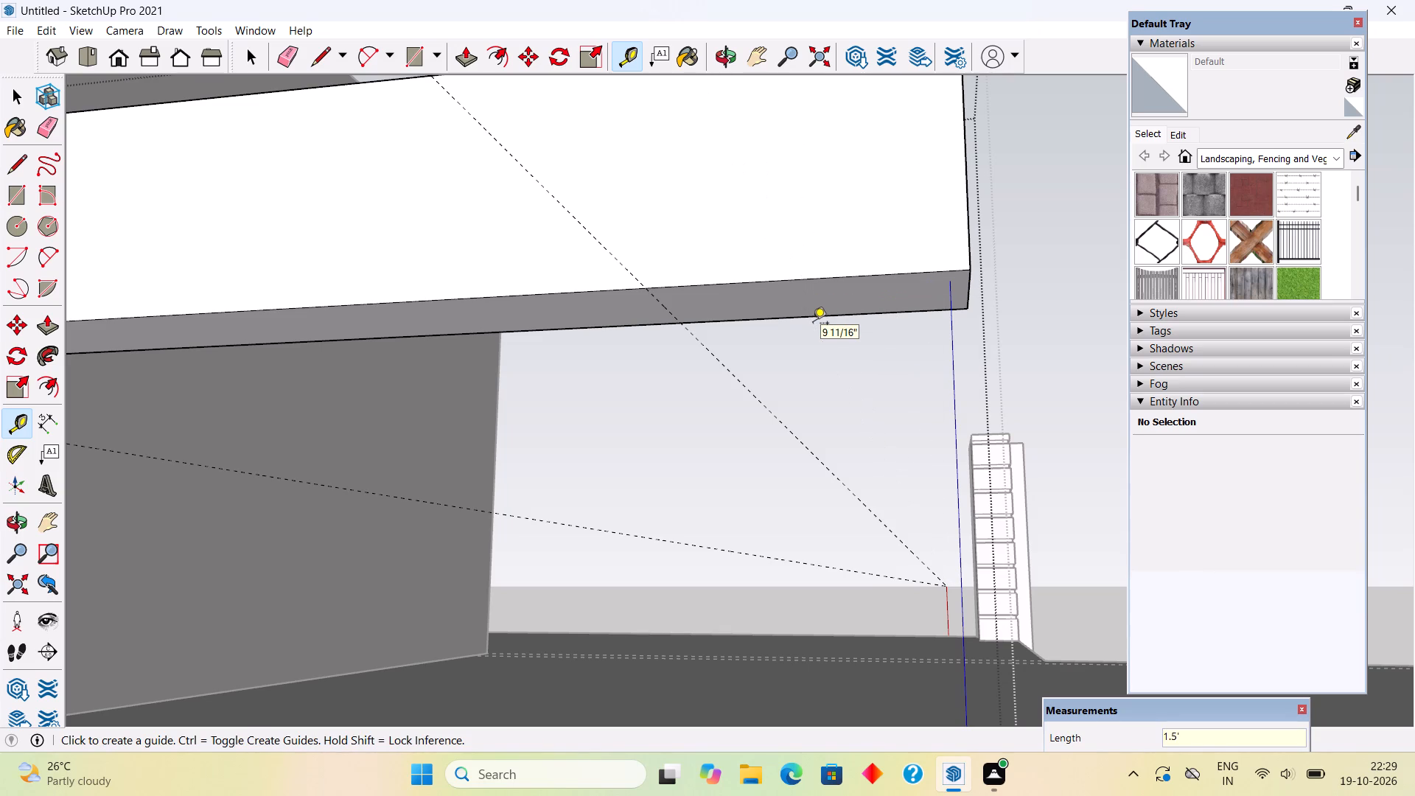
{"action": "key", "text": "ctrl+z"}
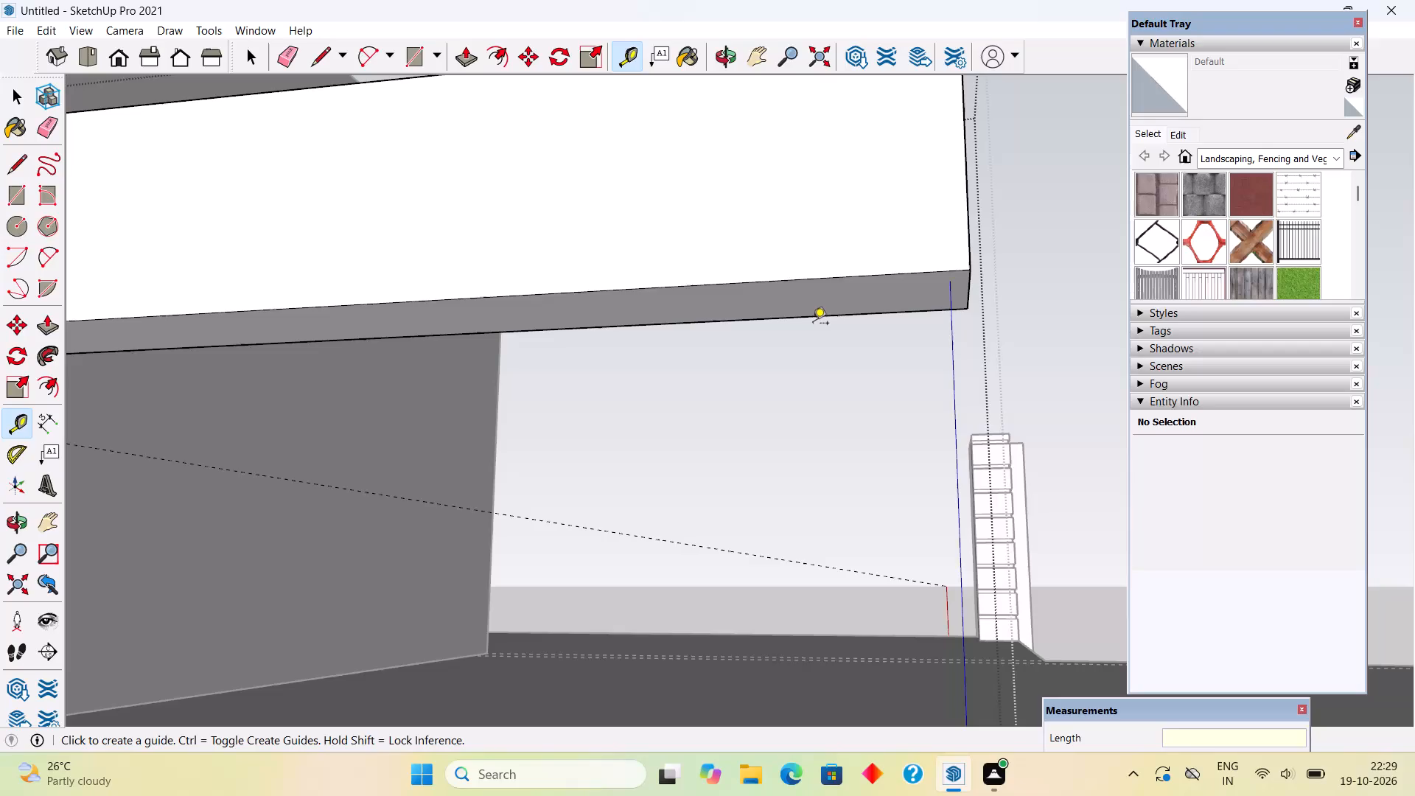
Place a guide 1.2' in from the free end on the top beam's underside.
{"action": "left_click", "coordinate": [965, 289]}
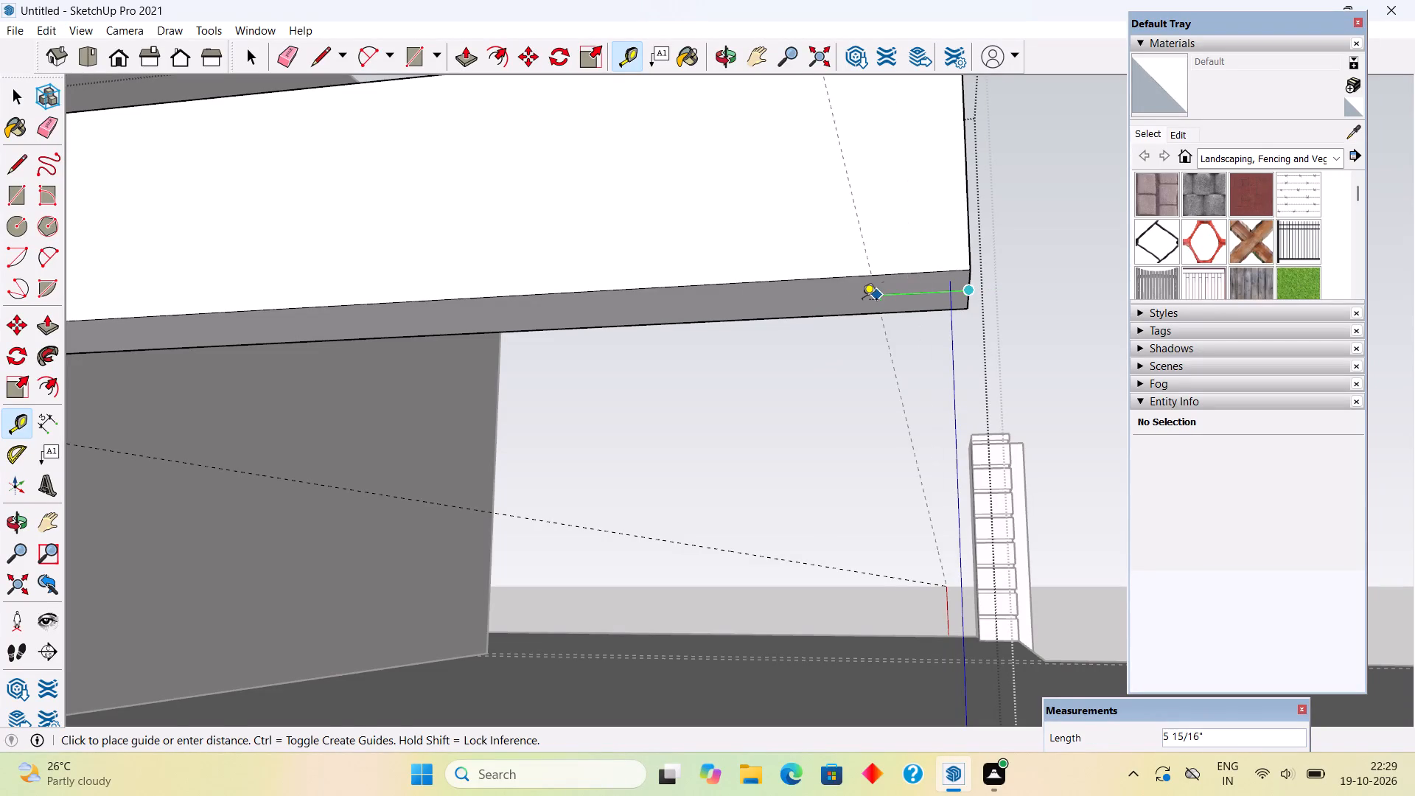
{"action": "type", "text": "1.2'"}
{"action": "key", "text": "Return"}
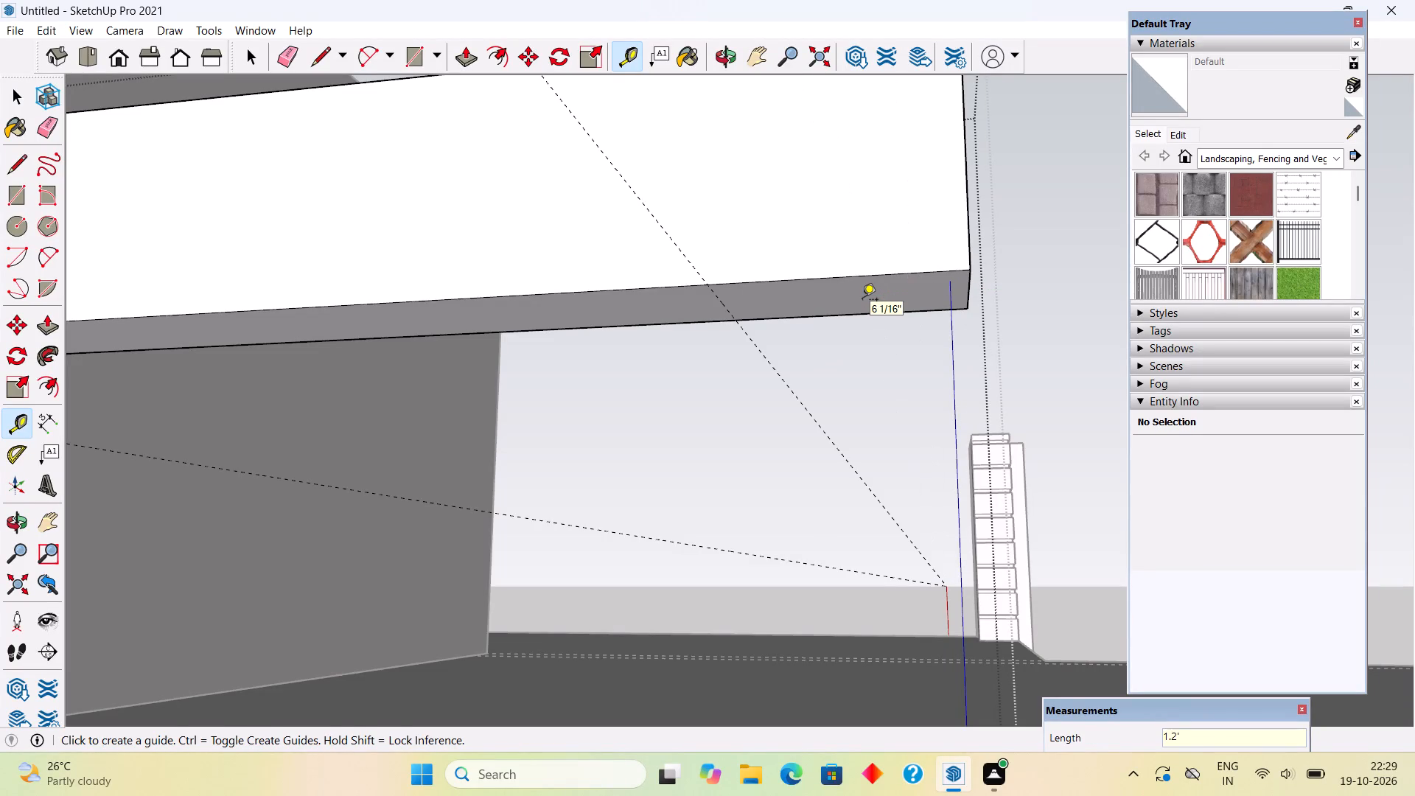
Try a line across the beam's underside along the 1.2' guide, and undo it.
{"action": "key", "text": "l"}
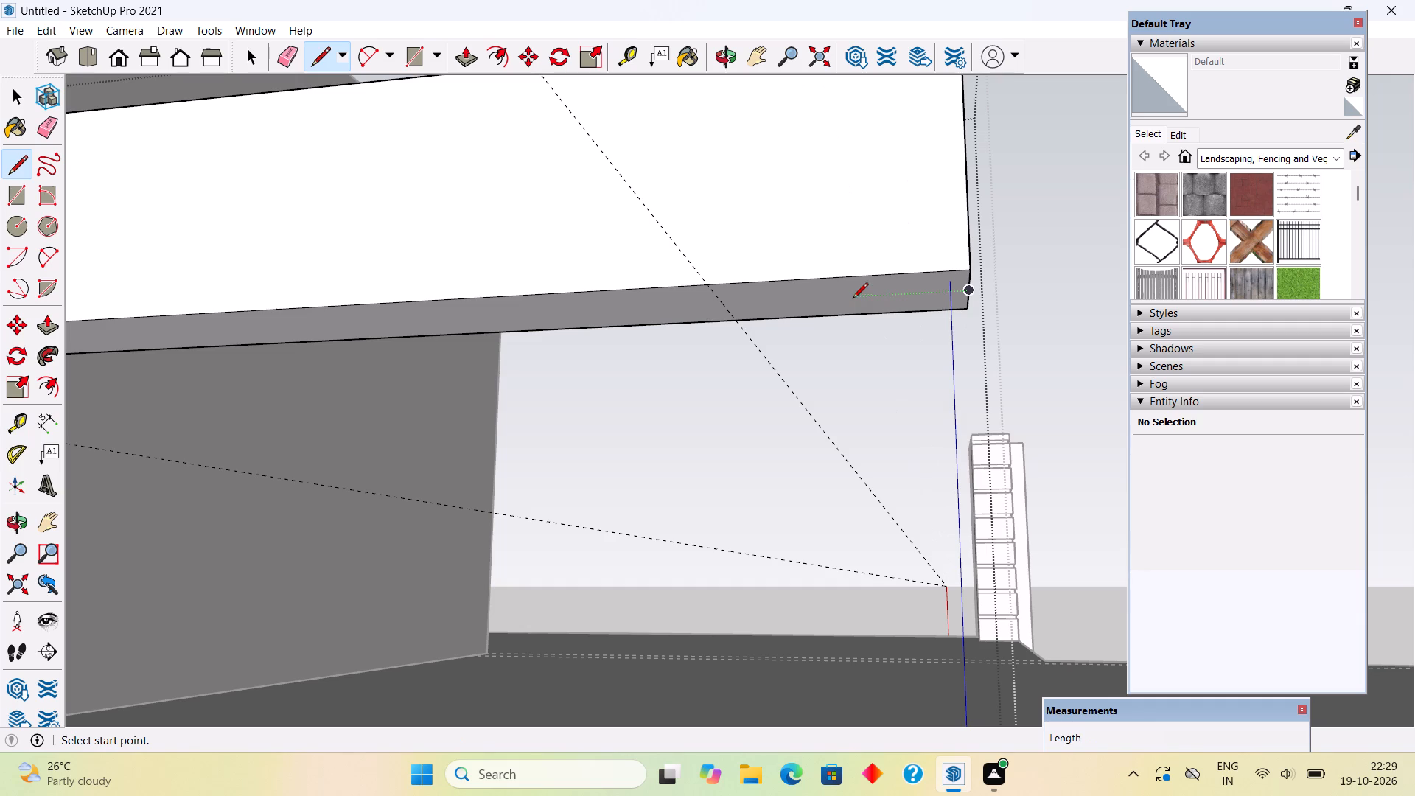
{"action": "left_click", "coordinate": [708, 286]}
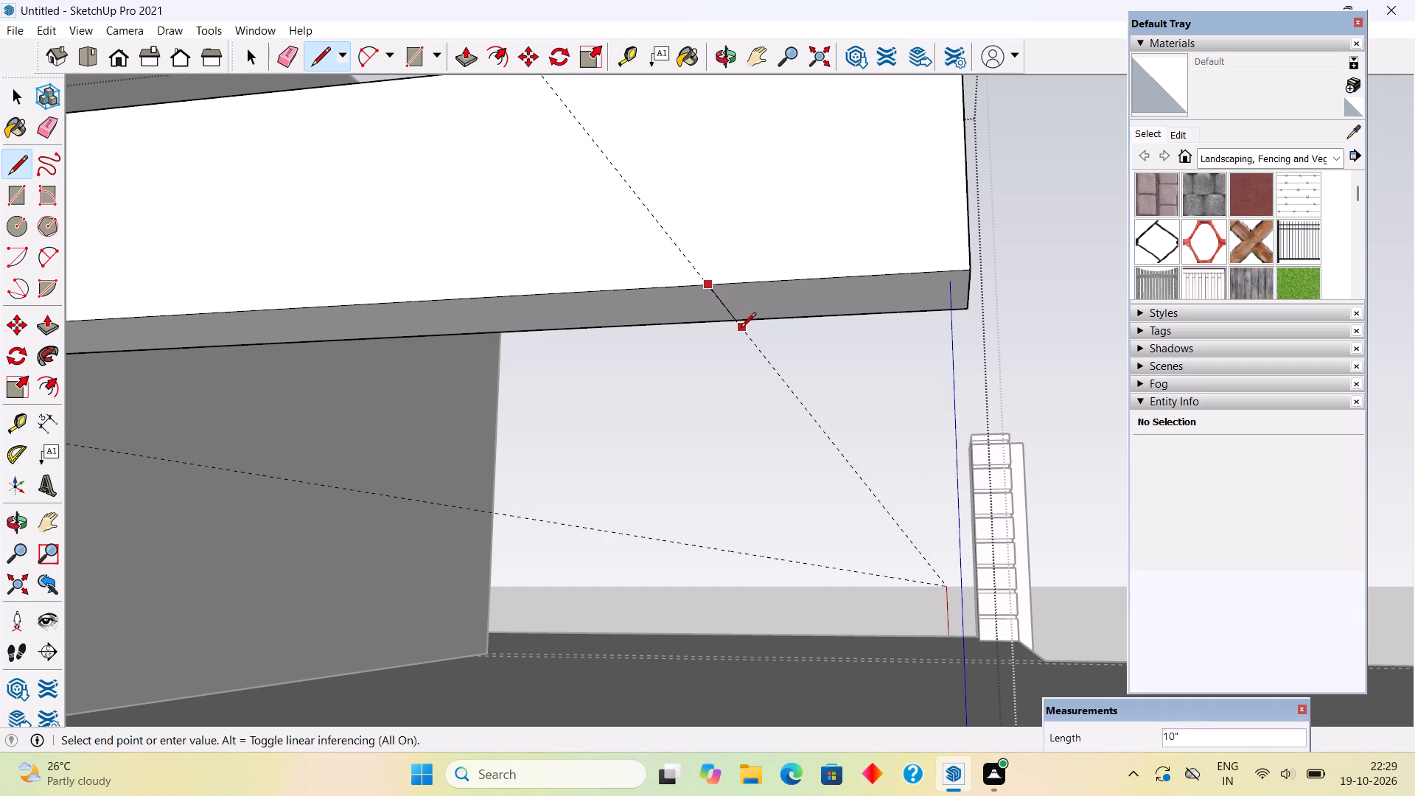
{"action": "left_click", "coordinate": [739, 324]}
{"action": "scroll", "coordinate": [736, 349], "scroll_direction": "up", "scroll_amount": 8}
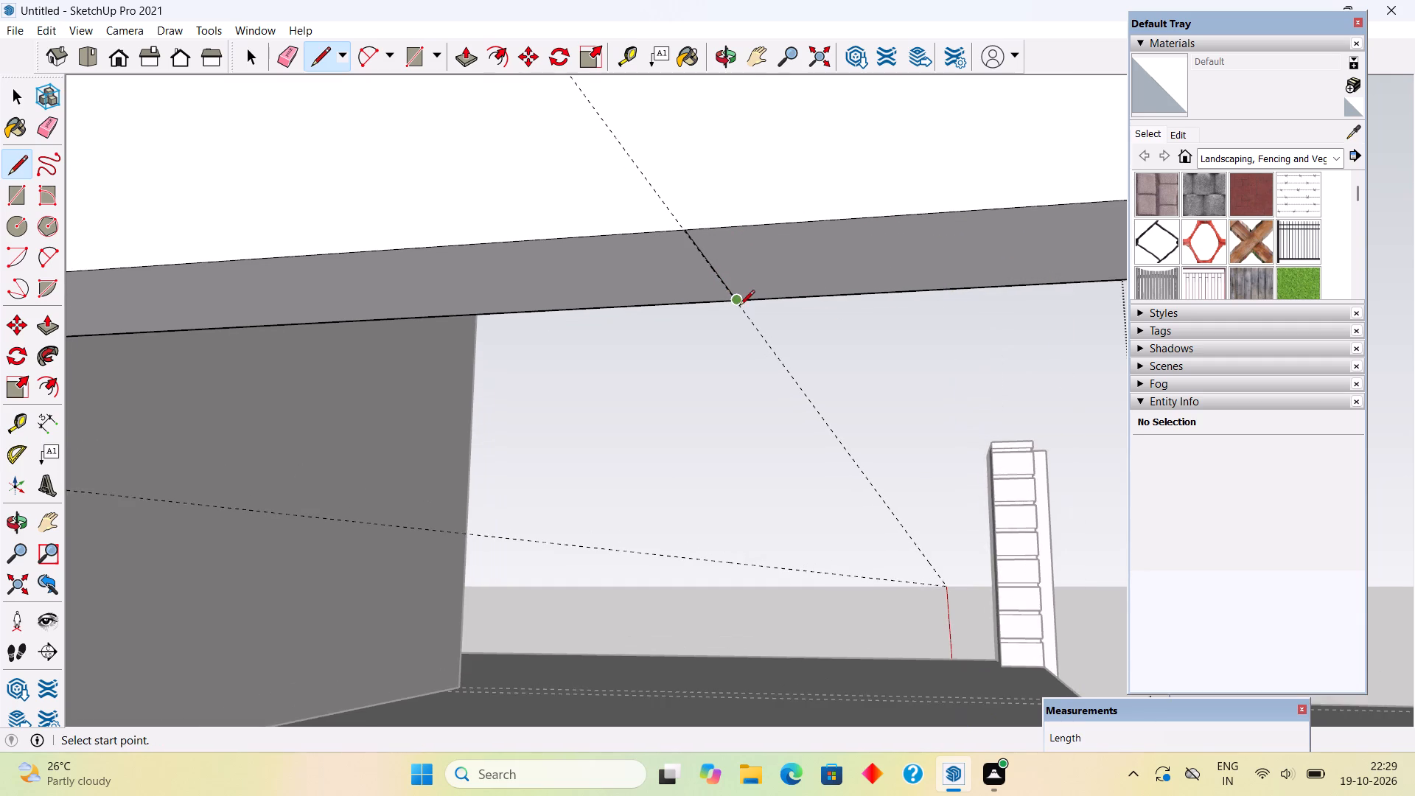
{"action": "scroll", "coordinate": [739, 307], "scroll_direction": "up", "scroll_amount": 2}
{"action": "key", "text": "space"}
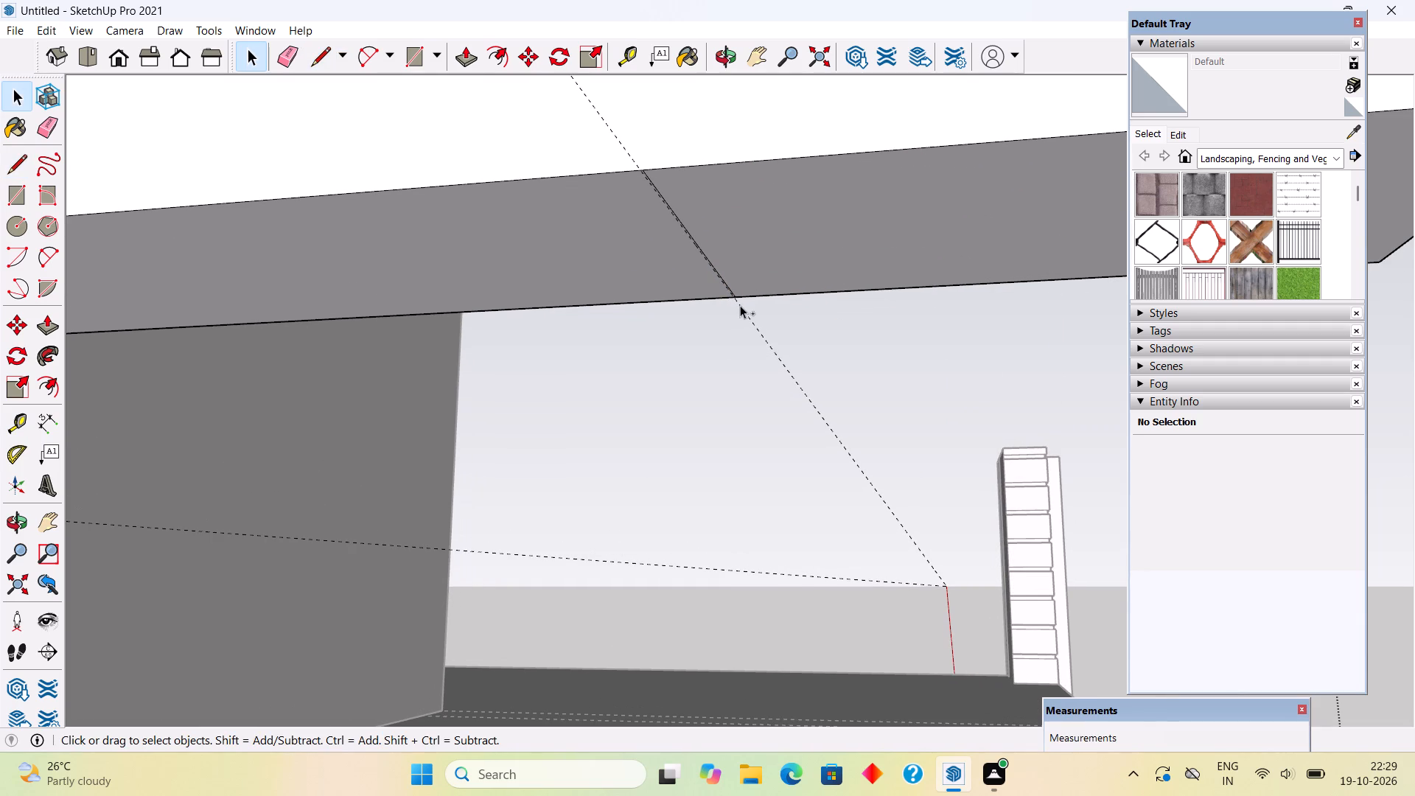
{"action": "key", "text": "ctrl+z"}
Draw an 8" line across the top beam's underside along the 1.2' guide.
{"action": "scroll", "coordinate": [730, 235], "scroll_direction": "up", "scroll_amount": 4}
{"action": "key", "text": "l"}
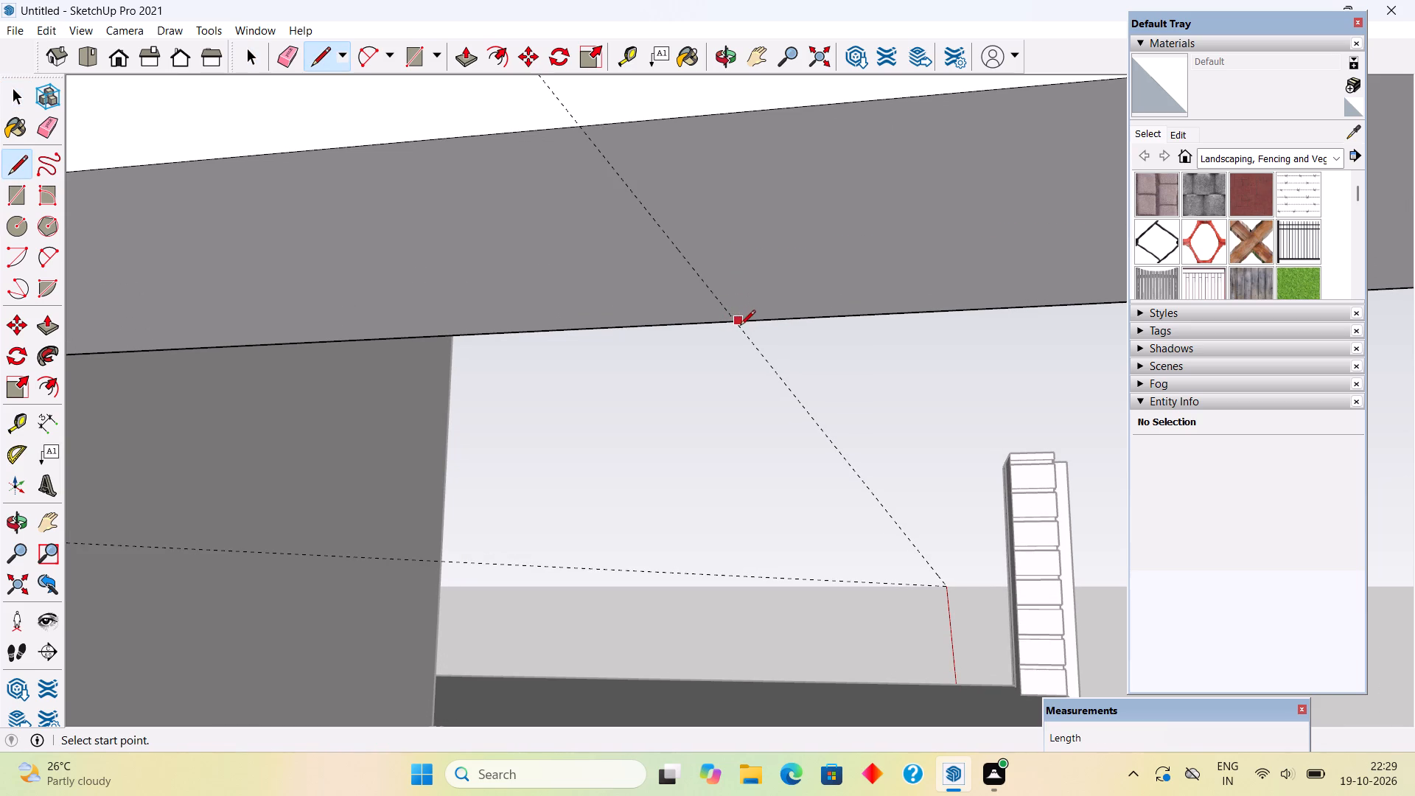
{"action": "scroll", "coordinate": [727, 322], "scroll_direction": "up", "scroll_amount": 4}
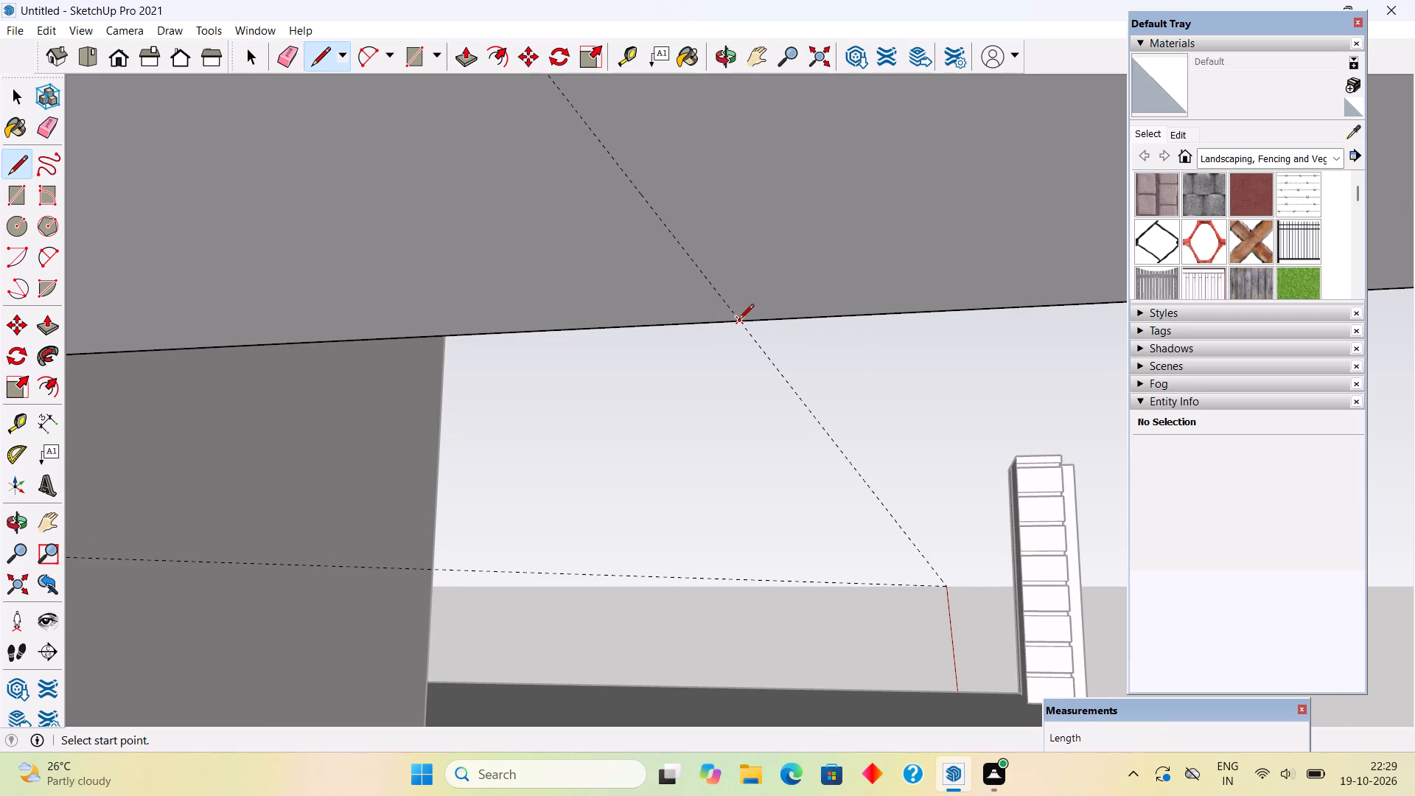
{"action": "left_click", "coordinate": [738, 321]}
{"action": "scroll", "coordinate": [693, 268], "scroll_direction": "down", "scroll_amount": 11}
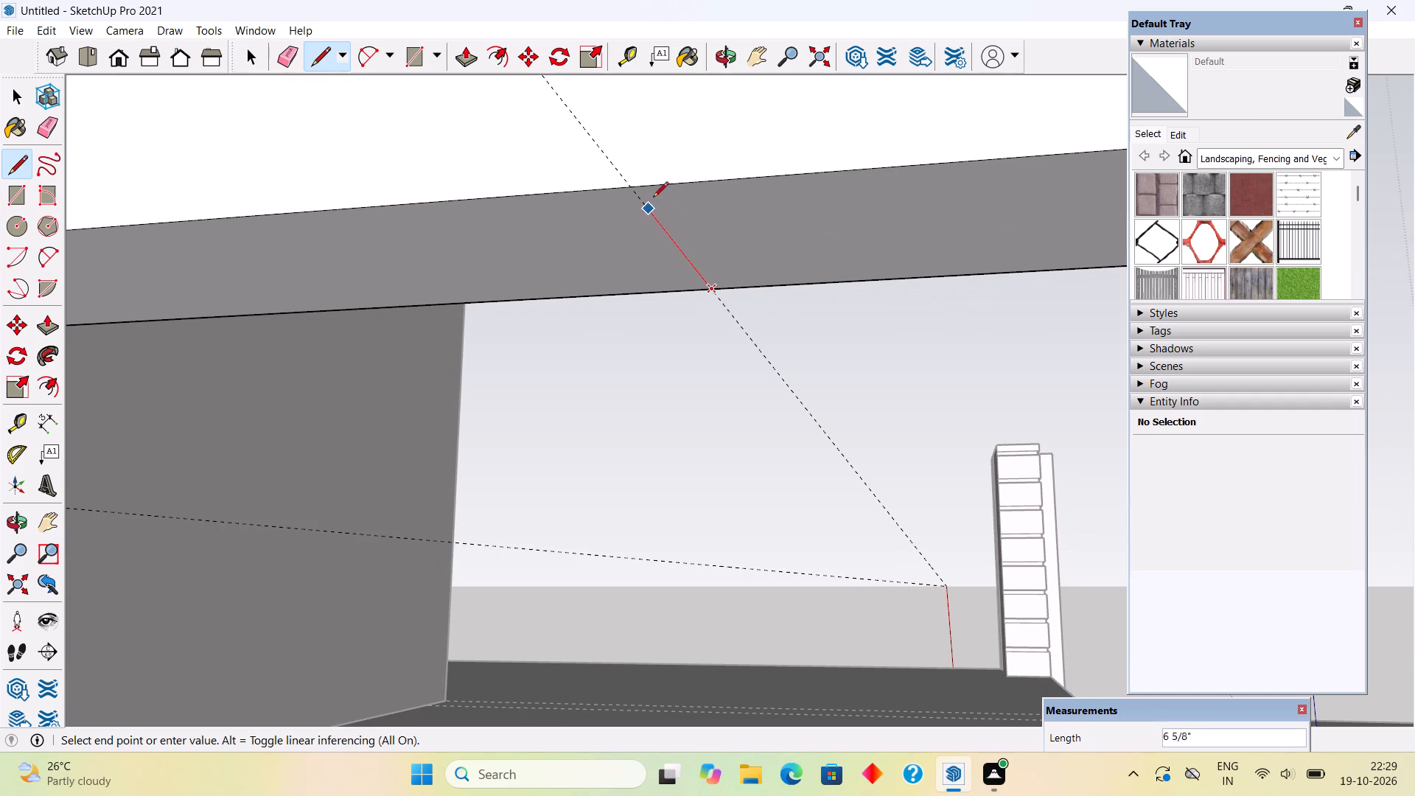
{"action": "left_click", "coordinate": [632, 187]}
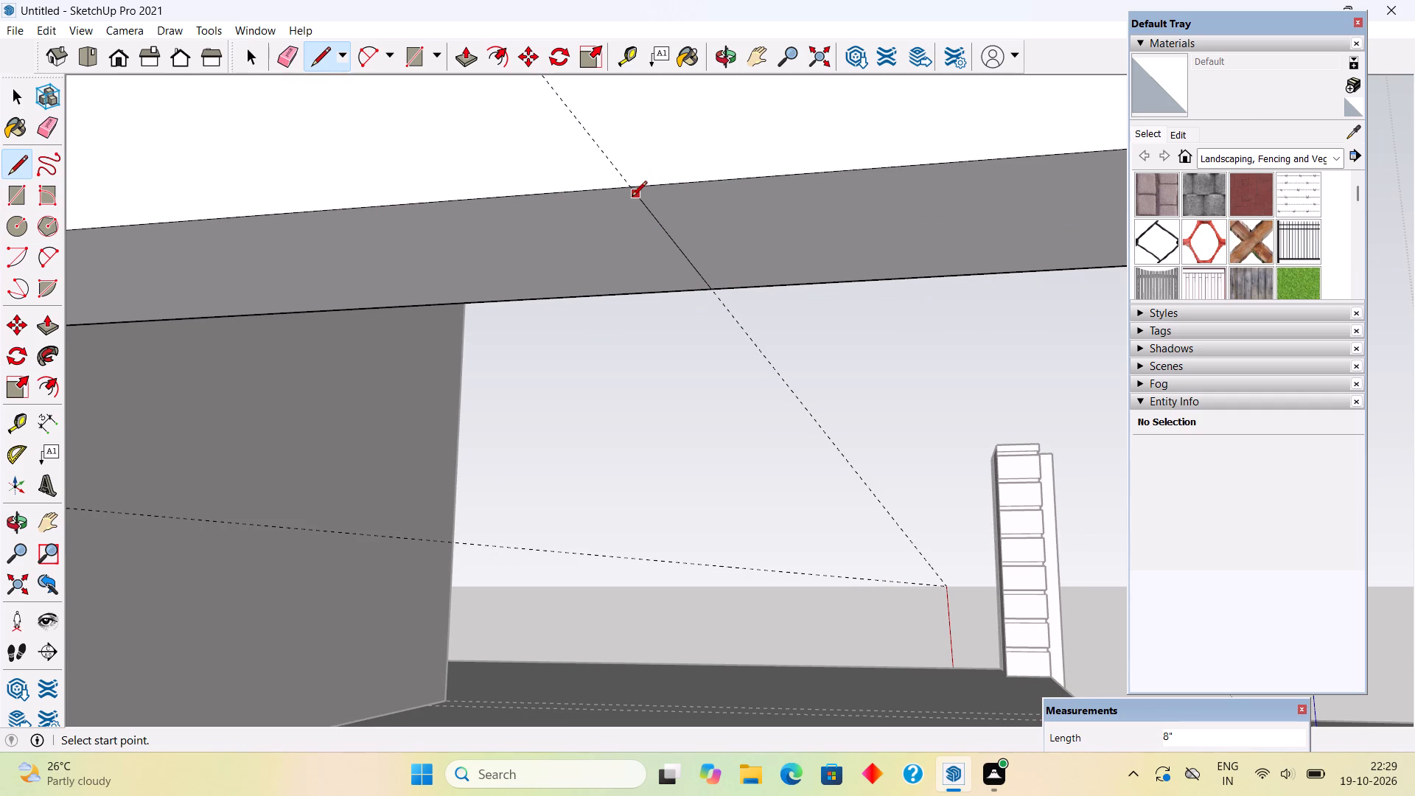
Pull the marked end section of the beam's underside down about 3' 3 5/8" to the roof slab, forming the second upright.
{"action": "key", "text": "p"}
{"action": "left_click", "coordinate": [715, 218]}
{"action": "scroll", "coordinate": [721, 329], "scroll_direction": "down", "scroll_amount": 2}
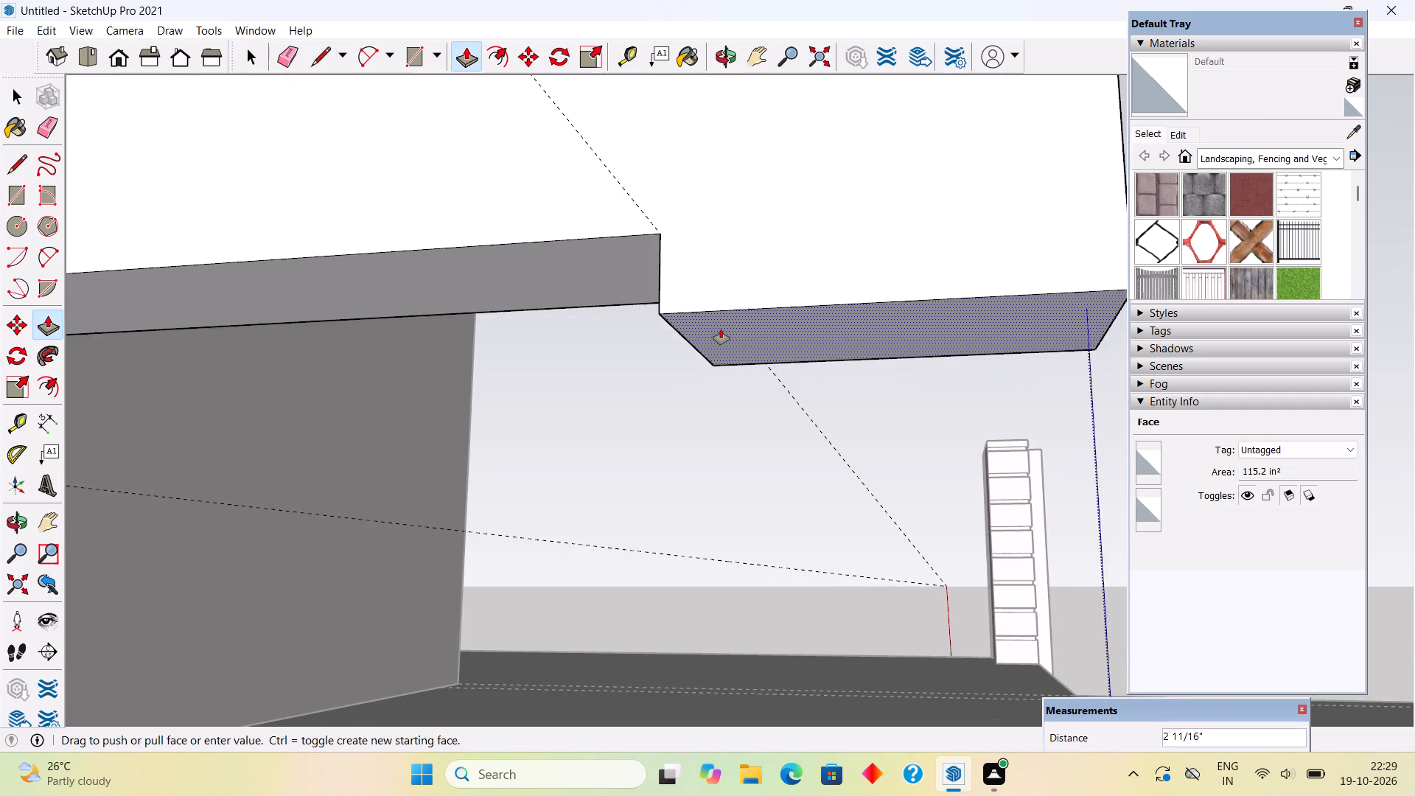
{"action": "scroll", "coordinate": [721, 329], "scroll_direction": "down", "scroll_amount": 19}
{"action": "scroll", "coordinate": [721, 329], "scroll_direction": "down", "scroll_amount": 3}
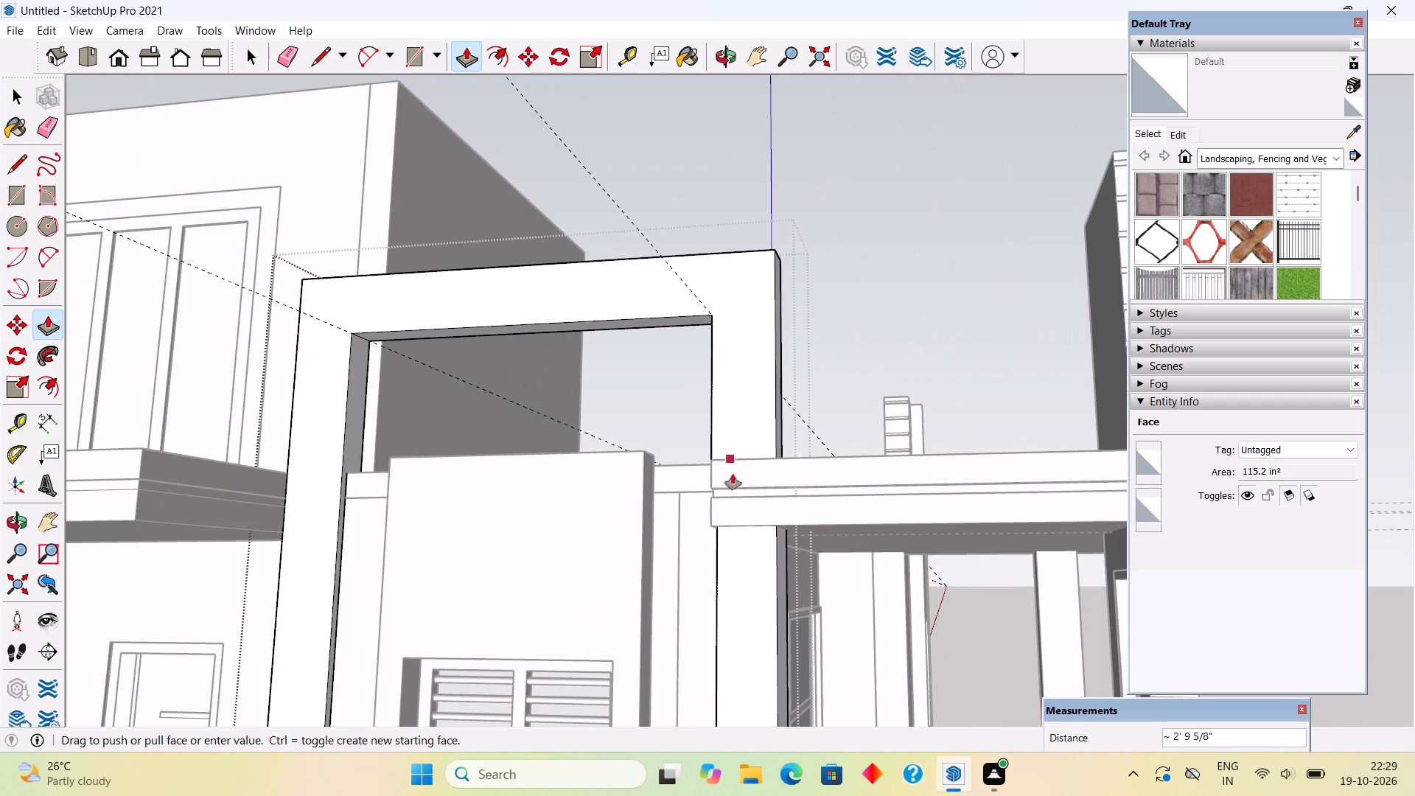
{"action": "left_click", "coordinate": [722, 538]}
Push the new upright's inner face back about 1 3/8", flush with the lower upright's inner edge, and leave the frame group.
{"action": "middle_click_drag", "start_coordinate": [804, 578], "coordinate": [961, 579]}
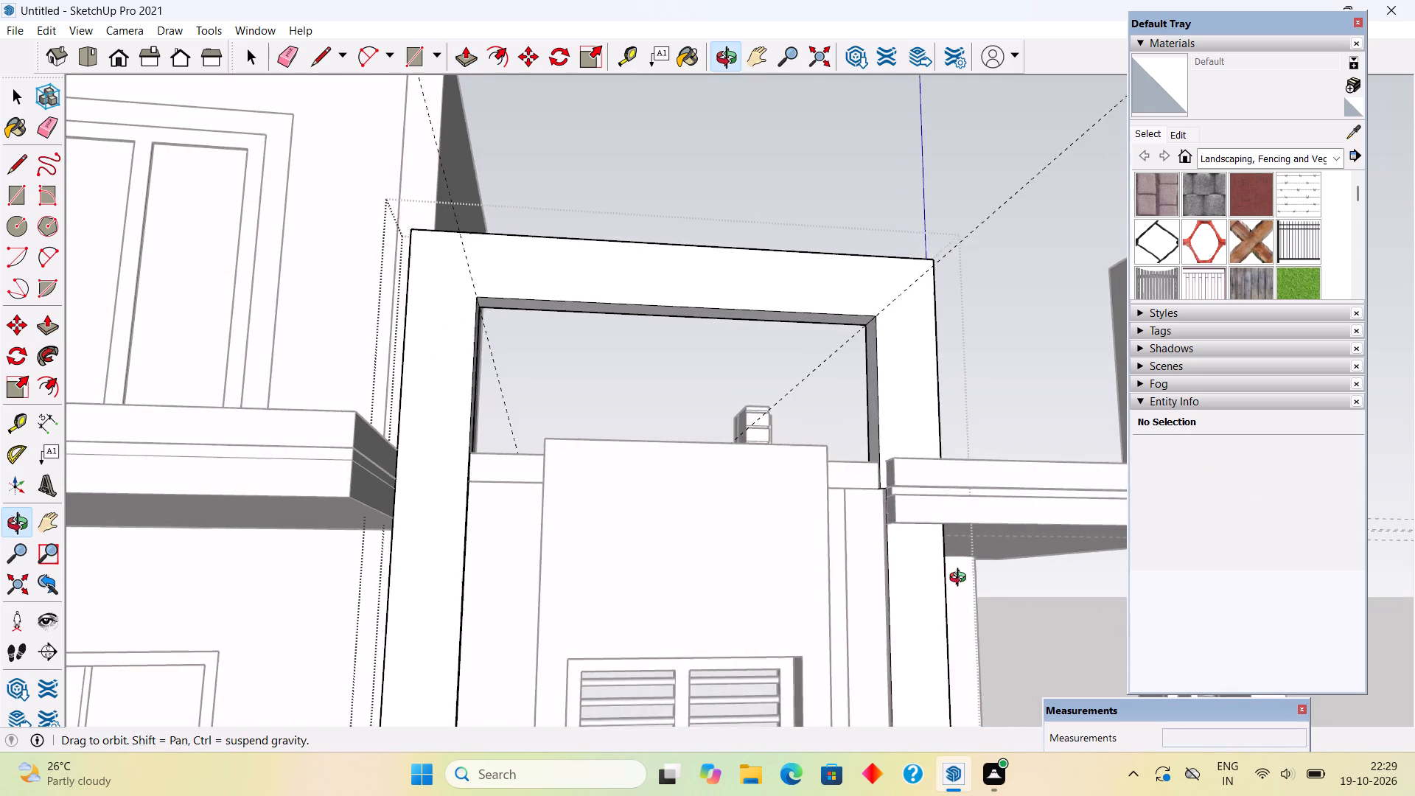
{"action": "middle_click_drag", "start_coordinate": [961, 579], "coordinate": [1096, 614]}
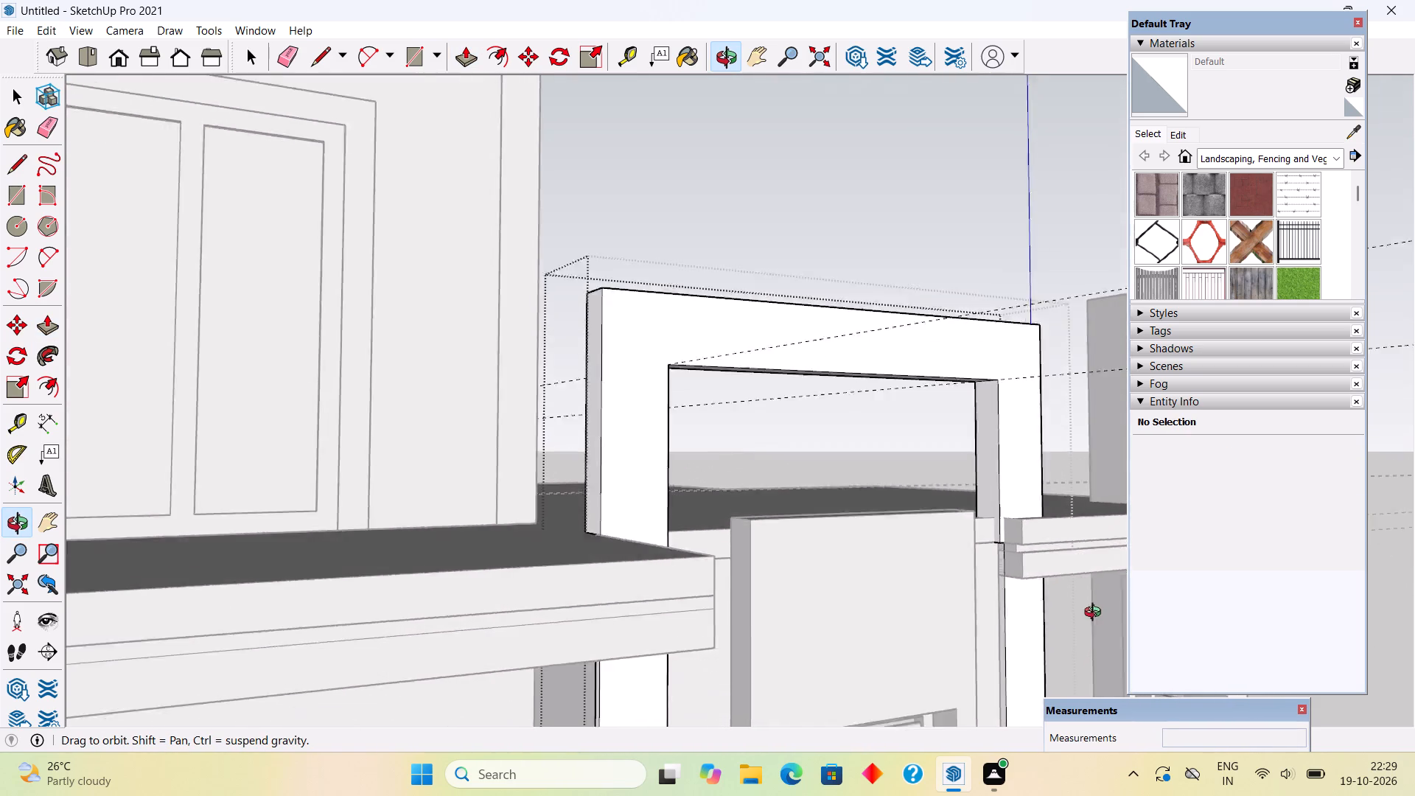
{"action": "middle_click_drag", "start_coordinate": [1096, 614], "coordinate": [933, 404]}
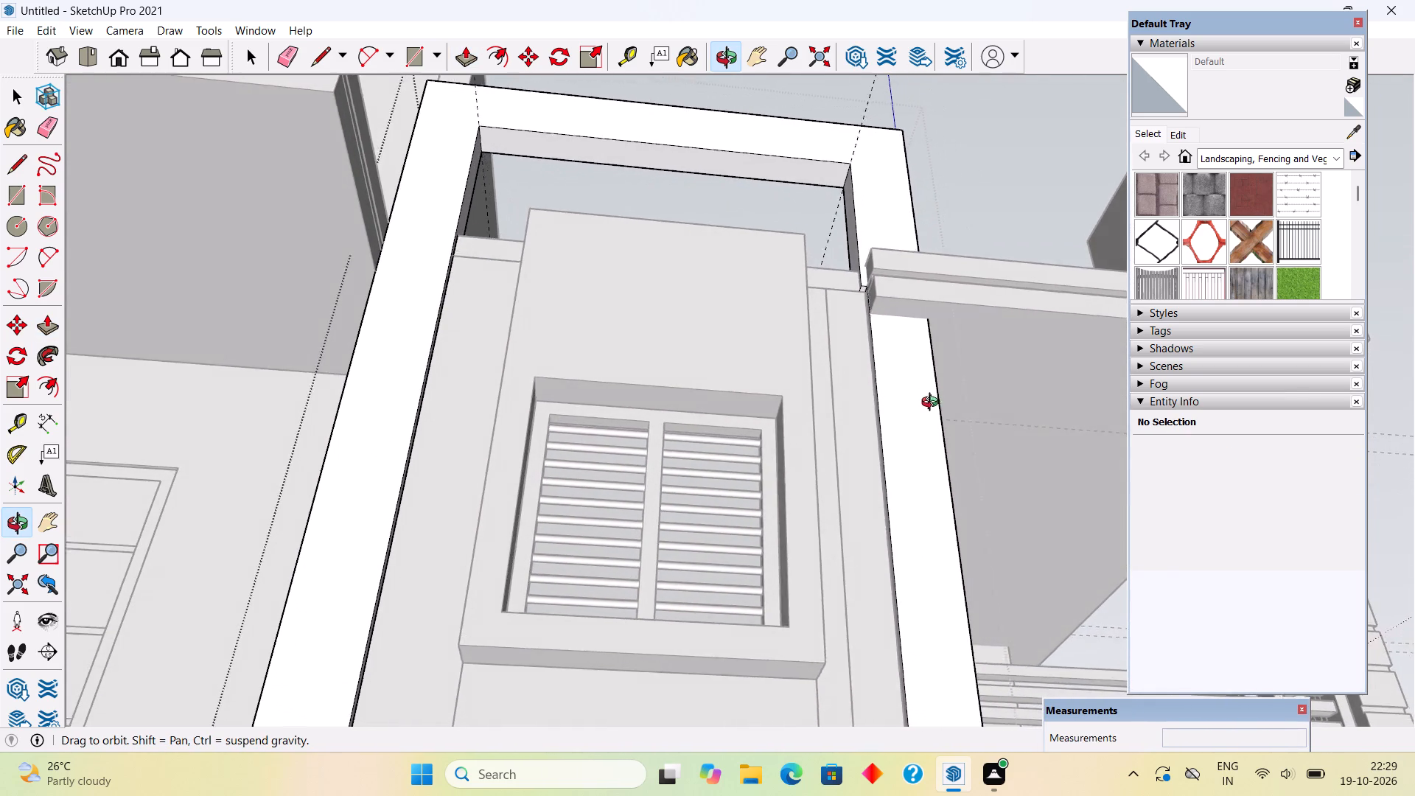
{"action": "middle_click_drag", "start_coordinate": [933, 404], "coordinate": [921, 413]}
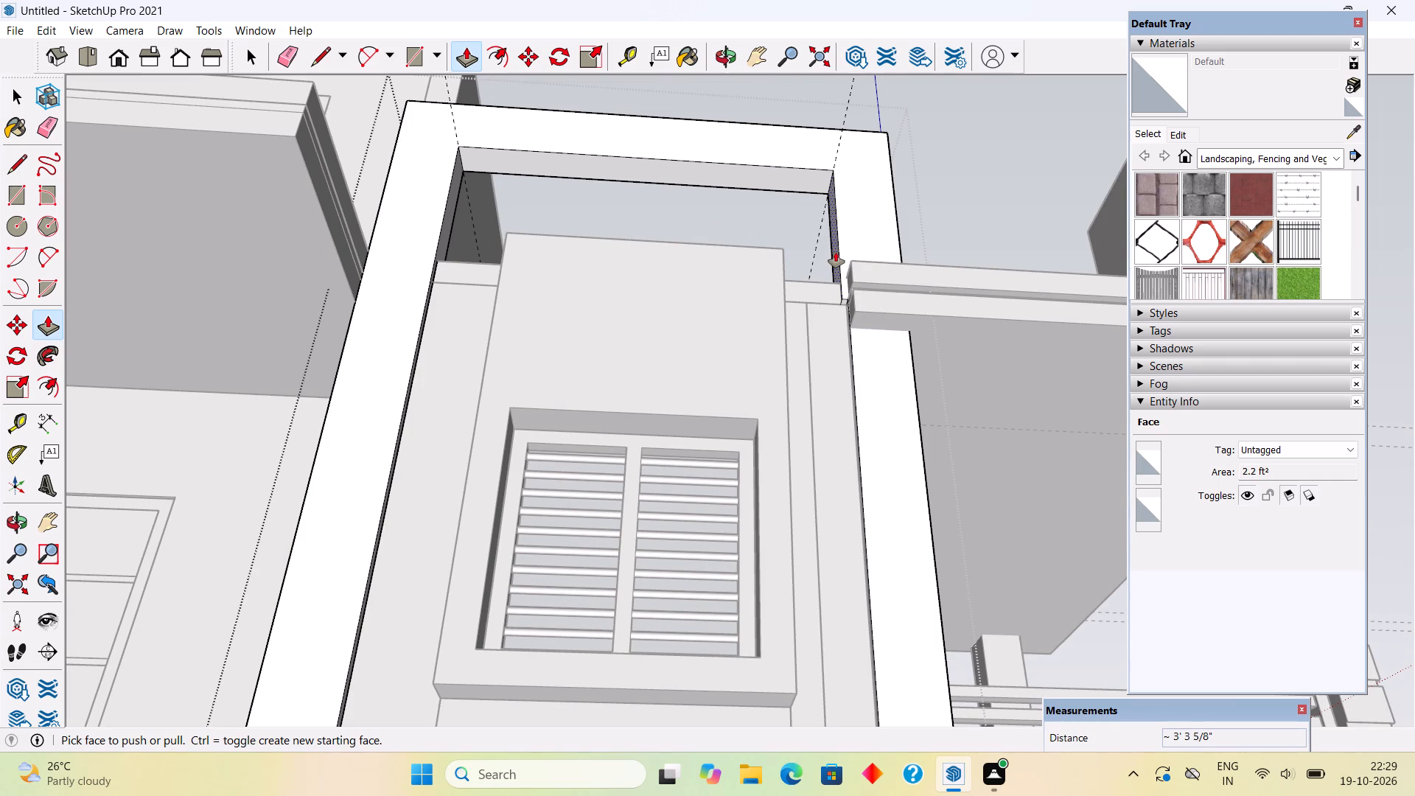
{"action": "left_click", "coordinate": [836, 252]}
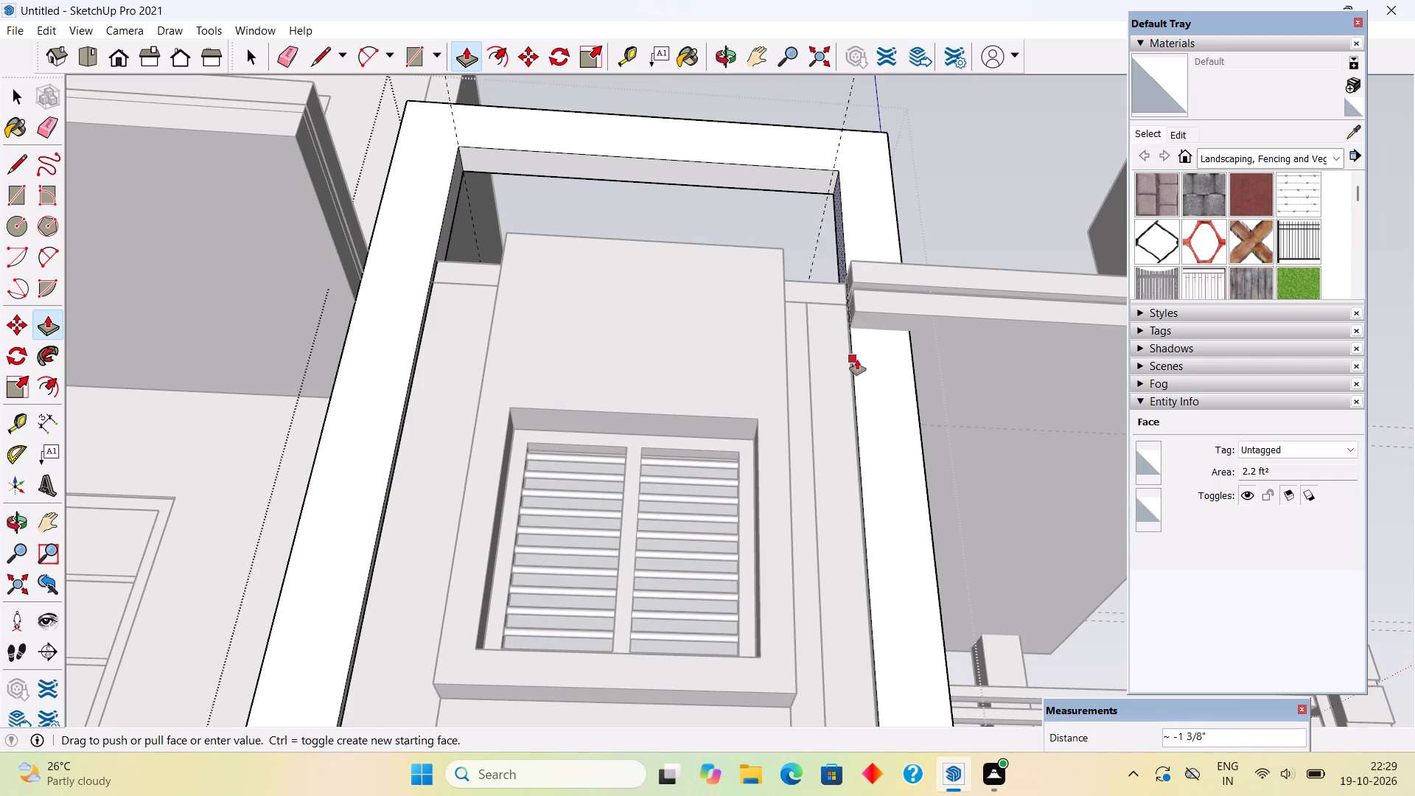
{"action": "left_click", "coordinate": [857, 360]}
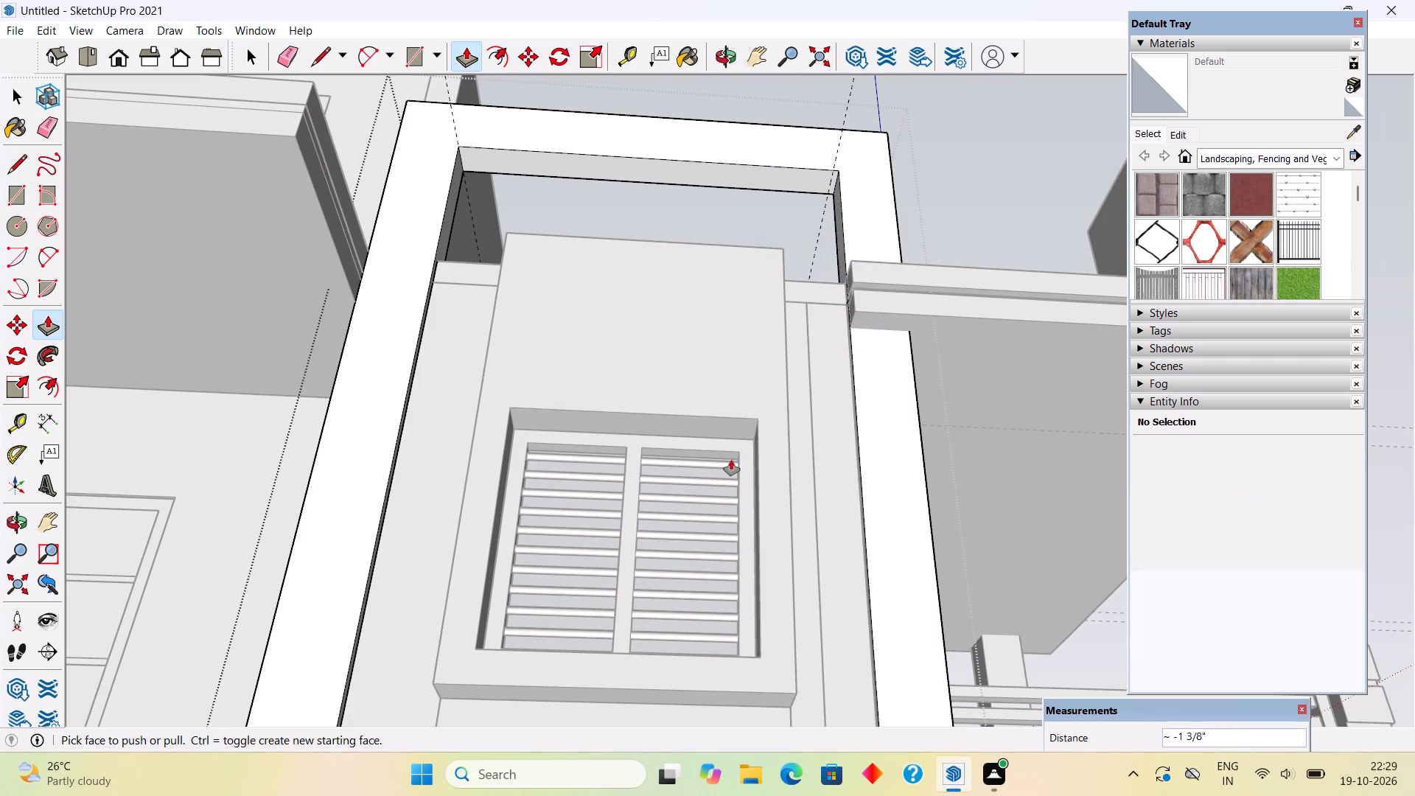
{"action": "key", "text": "space"}
{"action": "scroll", "coordinate": [731, 460], "scroll_direction": "down", "scroll_amount": 11}
{"action": "middle_click_drag", "start_coordinate": [738, 413], "coordinate": [680, 739]}
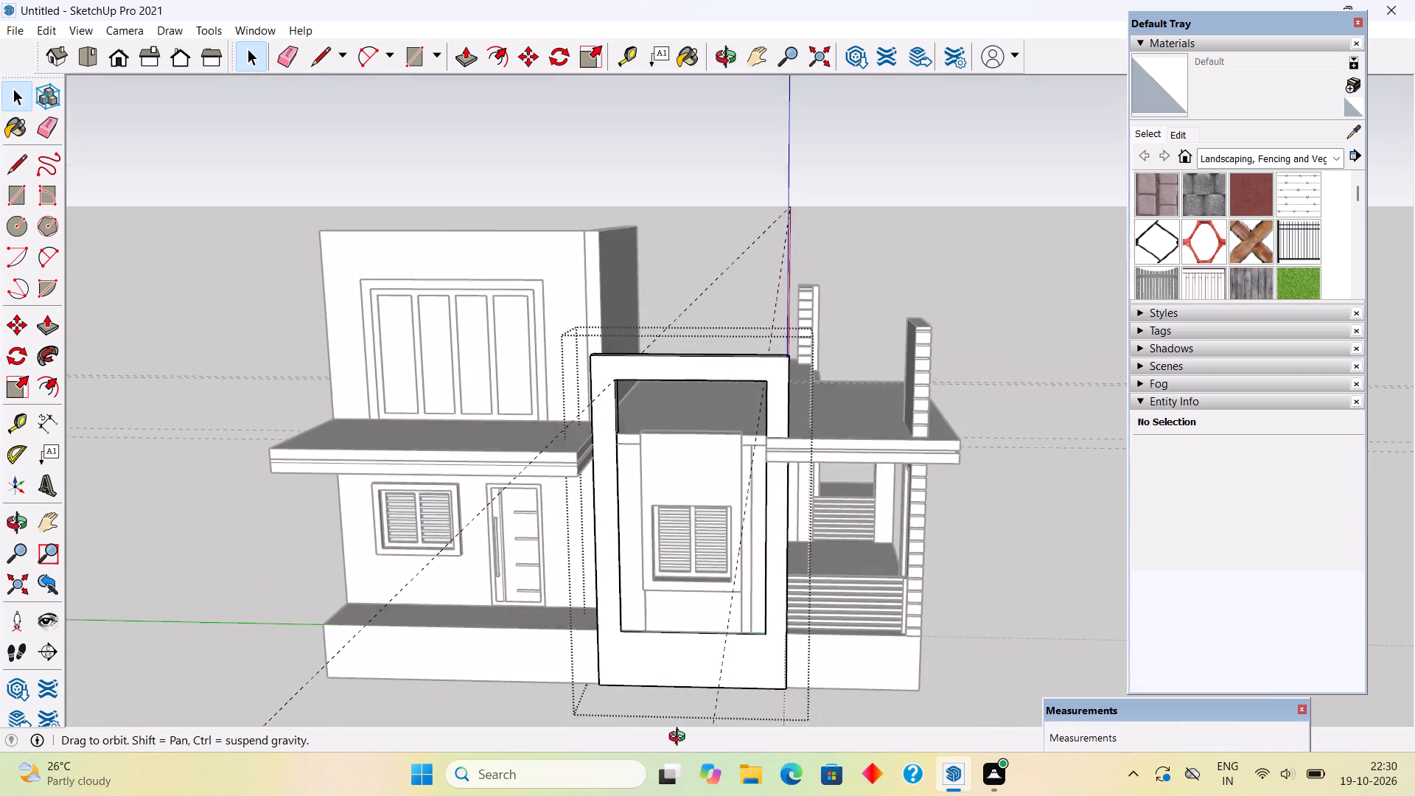
{"action": "middle_click_drag", "start_coordinate": [680, 739], "coordinate": [679, 747]}
{"action": "middle_click_drag", "start_coordinate": [766, 363], "coordinate": [685, 518]}
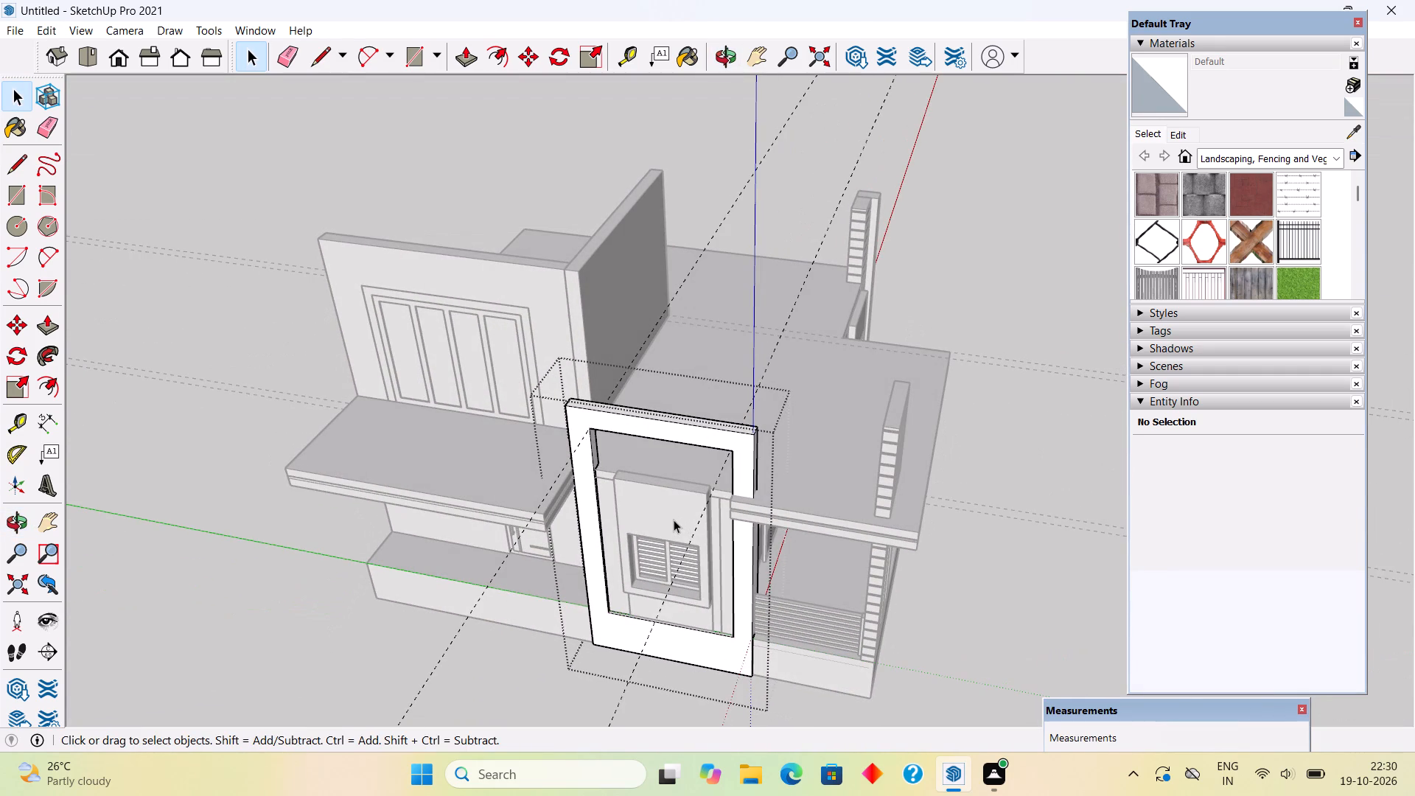
{"action": "middle_click_drag", "start_coordinate": [701, 474], "coordinate": [602, 675]}
{"action": "left_click", "coordinate": [168, 450]}
Push the roof slab's front edge face between the two frame uprights back about 1' 7".
{"action": "middle_click_drag", "start_coordinate": [607, 477], "coordinate": [553, 343]}
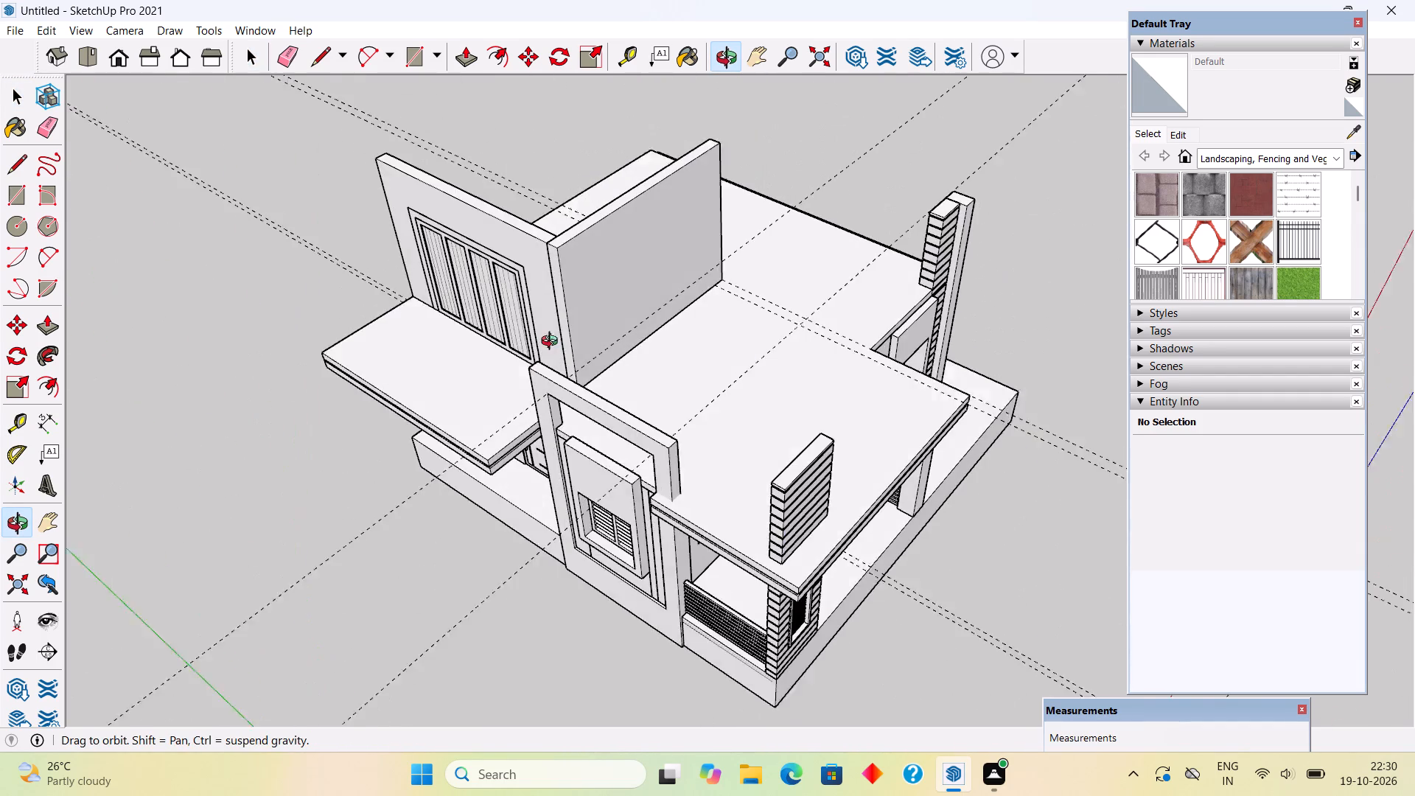
{"action": "middle_click_drag", "start_coordinate": [553, 343], "coordinate": [562, 335]}
{"action": "scroll", "coordinate": [584, 451], "scroll_direction": "up", "scroll_amount": 16}
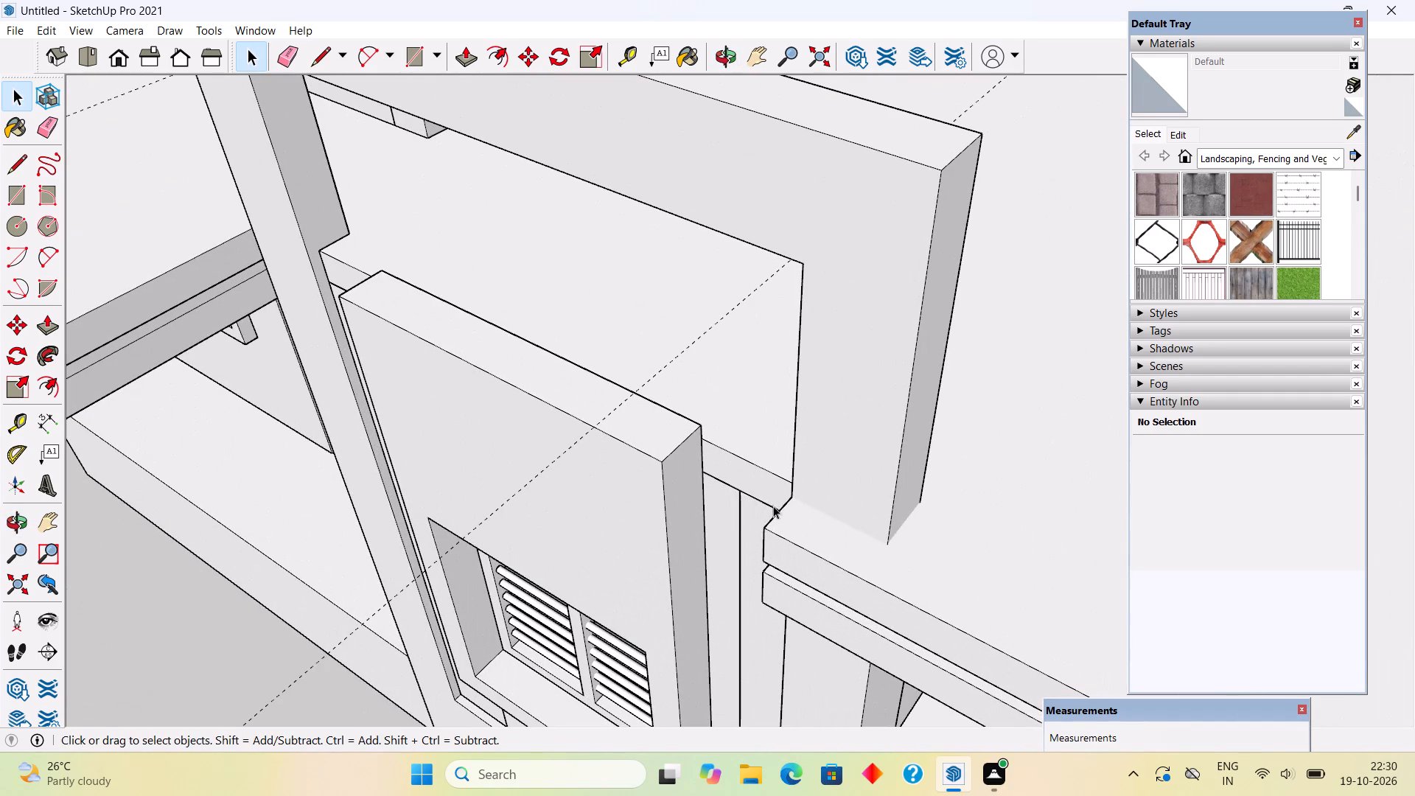
{"action": "left_click", "coordinate": [780, 493]}
{"action": "triple_click", "coordinate": [780, 493]}
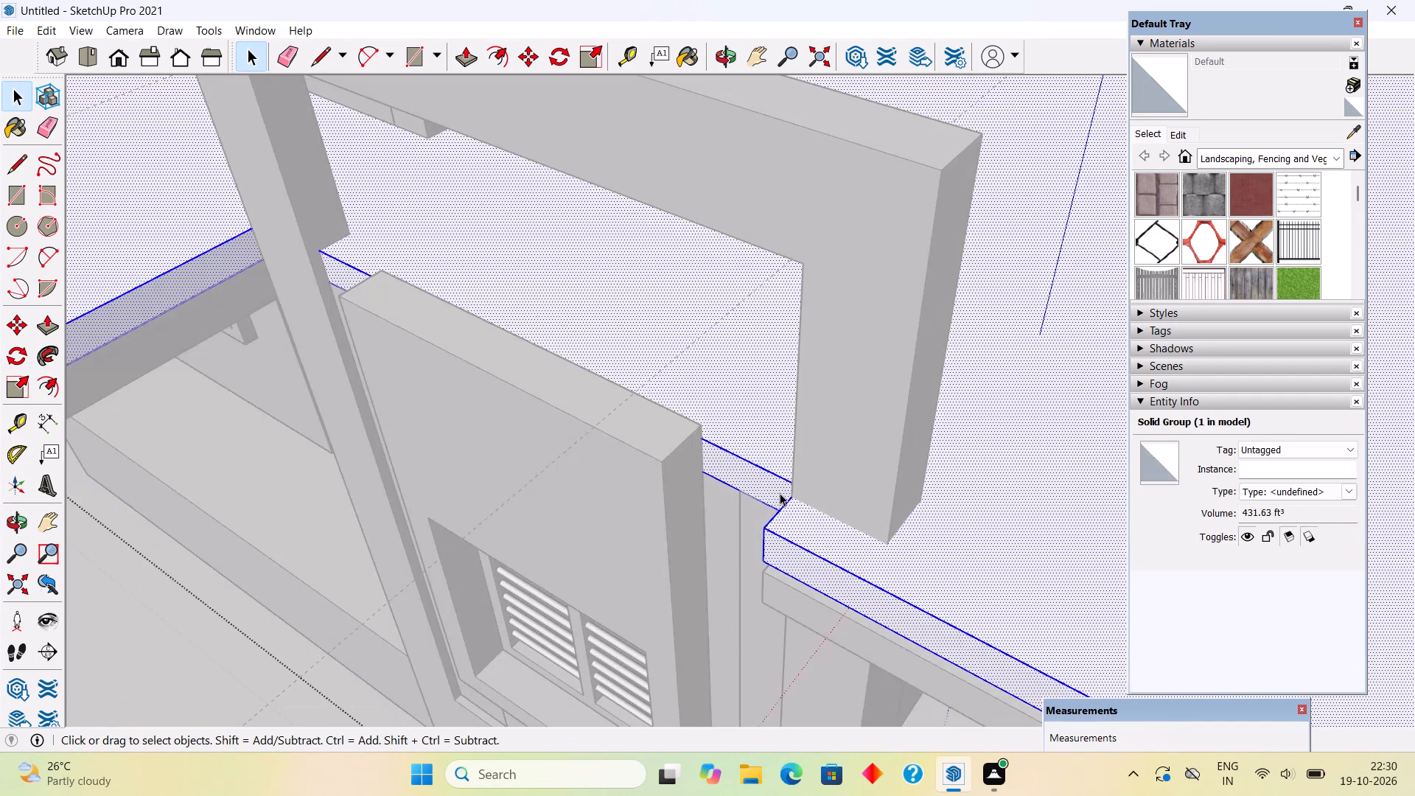
{"action": "key", "text": "p"}
{"action": "left_click", "coordinate": [779, 485]}
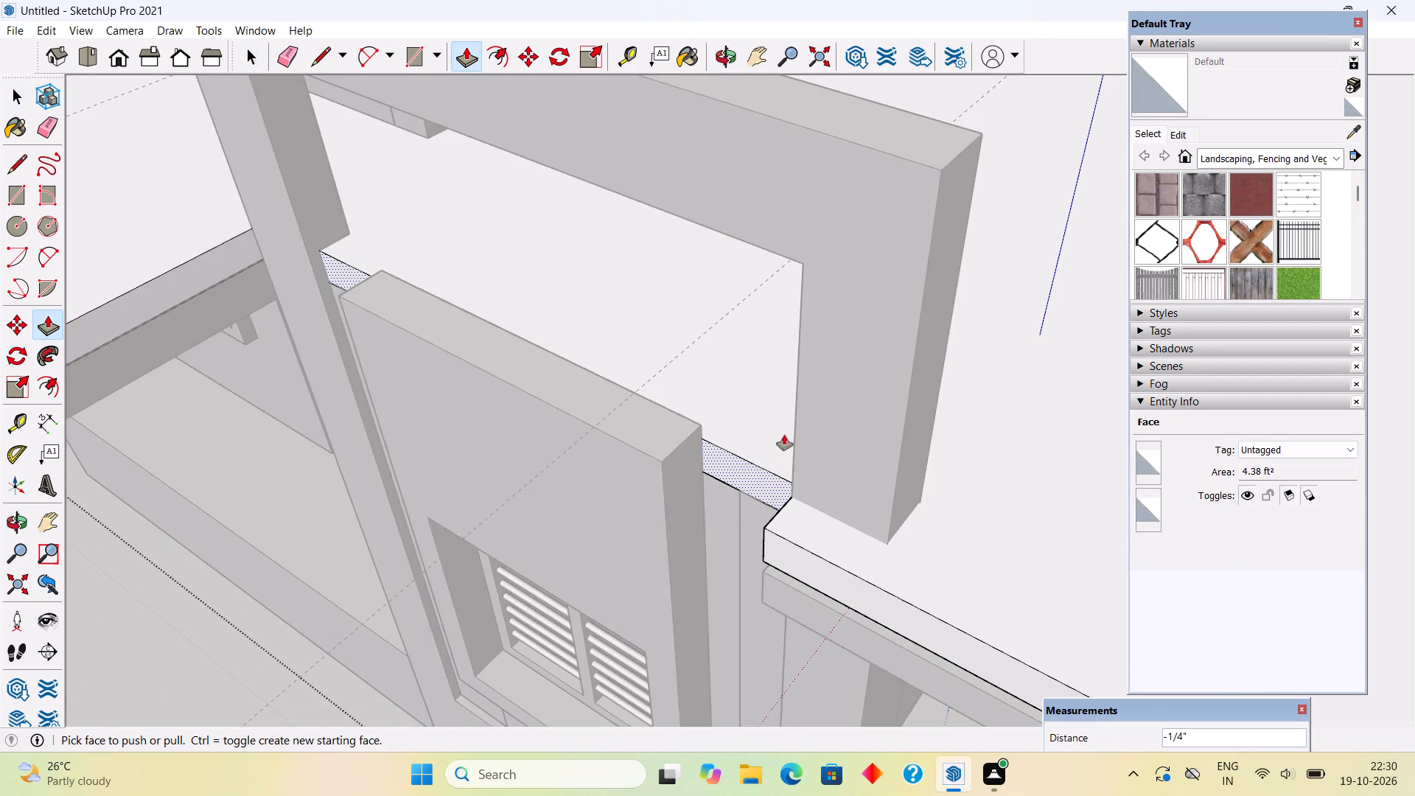
{"action": "left_click", "coordinate": [753, 483]}
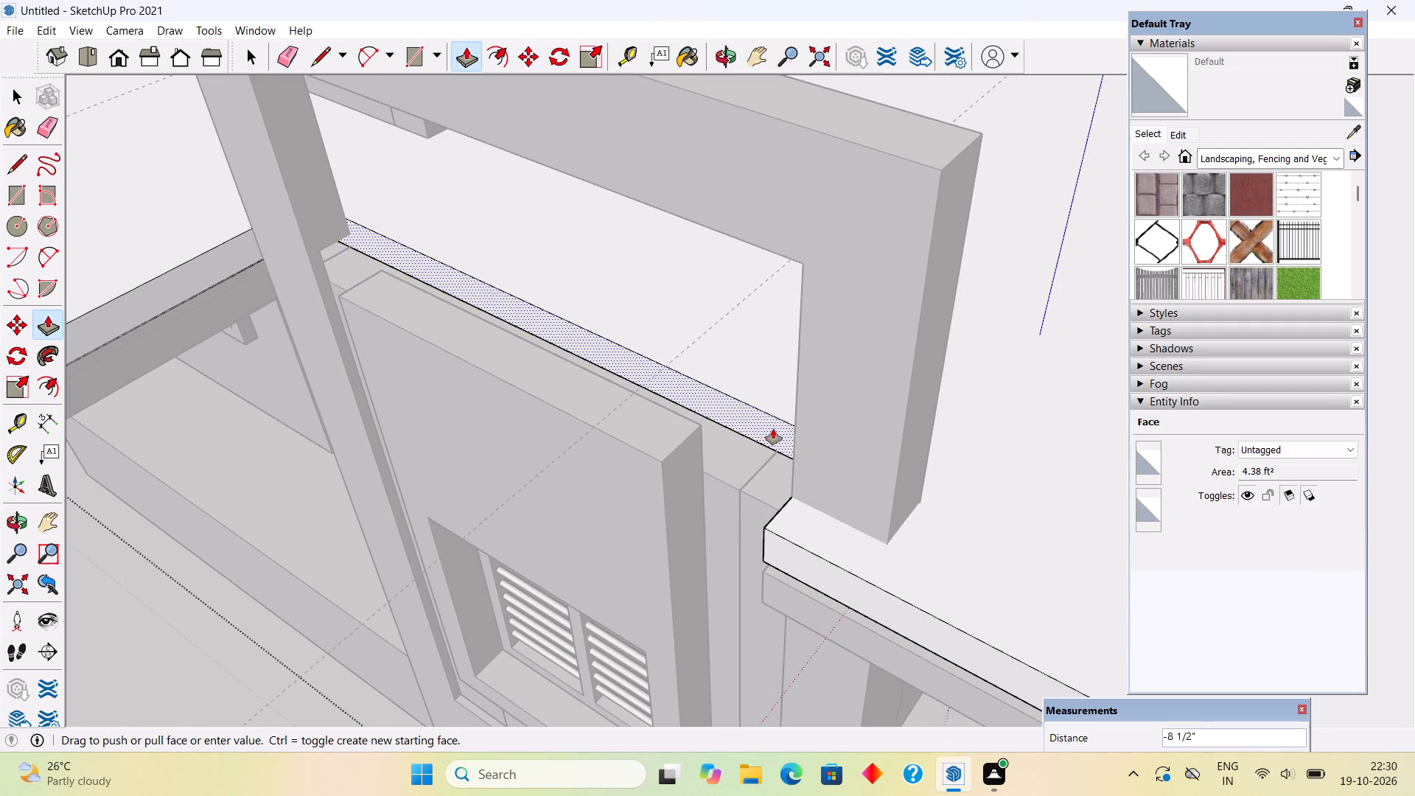
{"action": "left_click", "coordinate": [758, 313]}
{"action": "key", "text": "space"}
Pull the top face of the wall behind the window surround up about 3' 3 5/8" to the top beam's underside.
{"action": "middle_click_drag", "start_coordinate": [752, 384], "coordinate": [634, 457]}
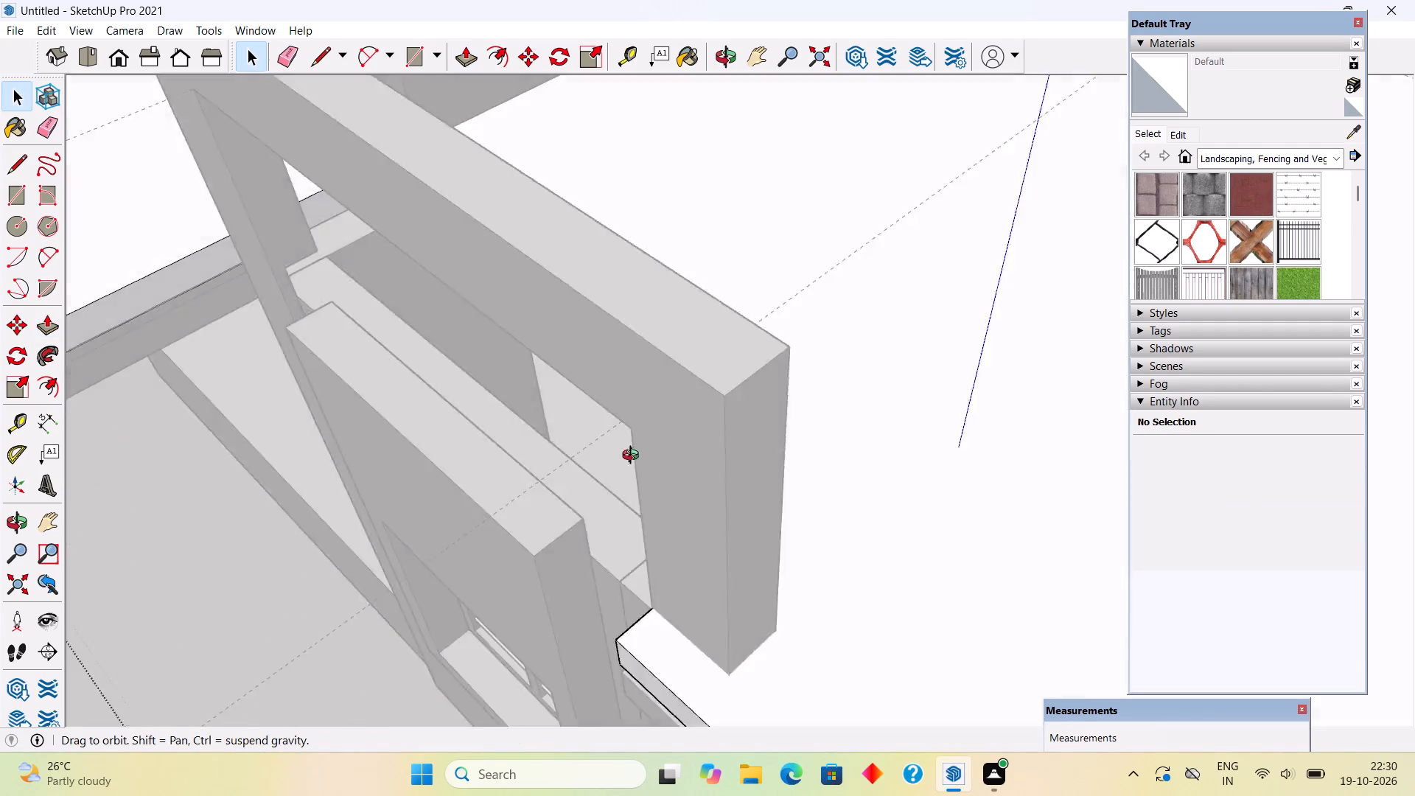
{"action": "middle_click_drag", "start_coordinate": [634, 457], "coordinate": [447, 570]}
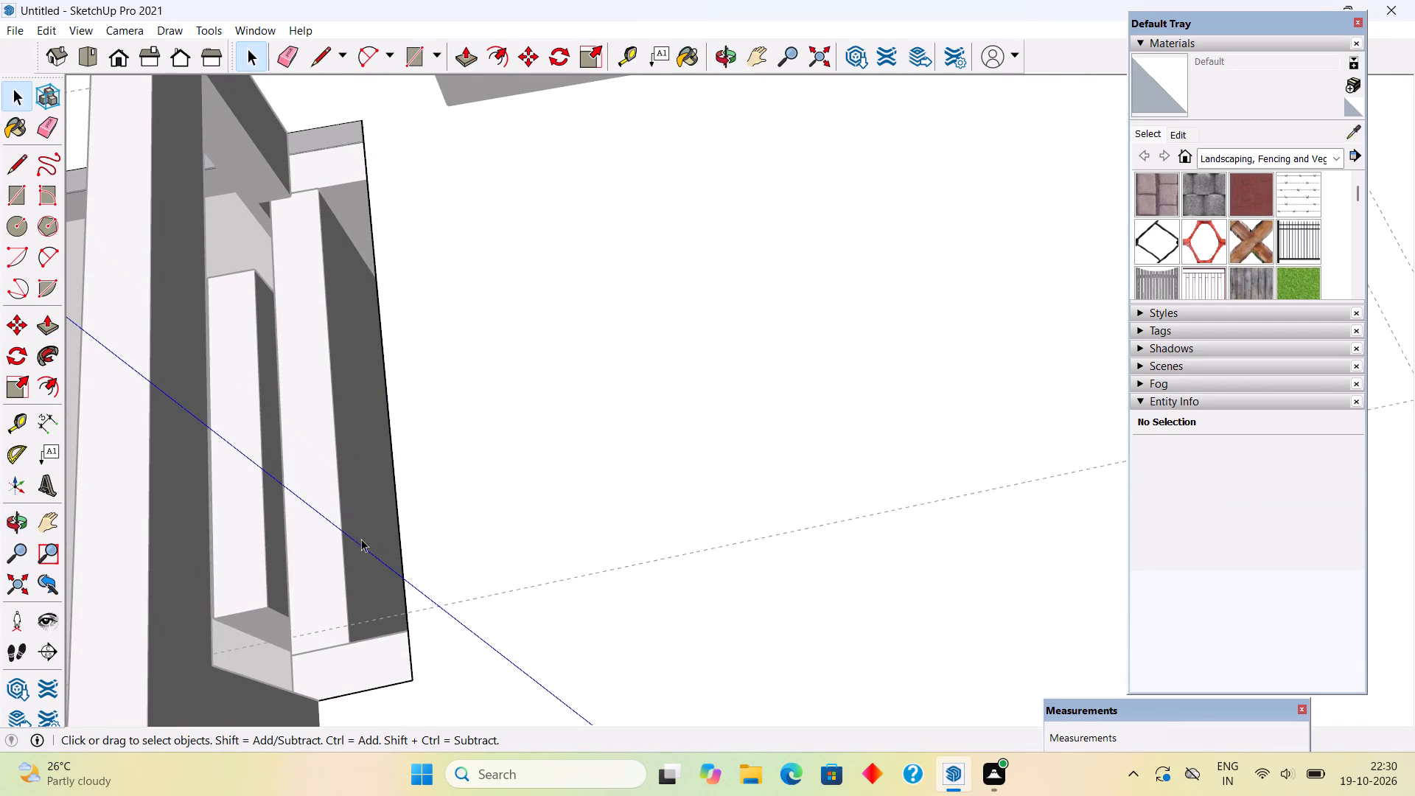
{"action": "triple_click", "coordinate": [326, 548]}
{"action": "key", "text": "p"}
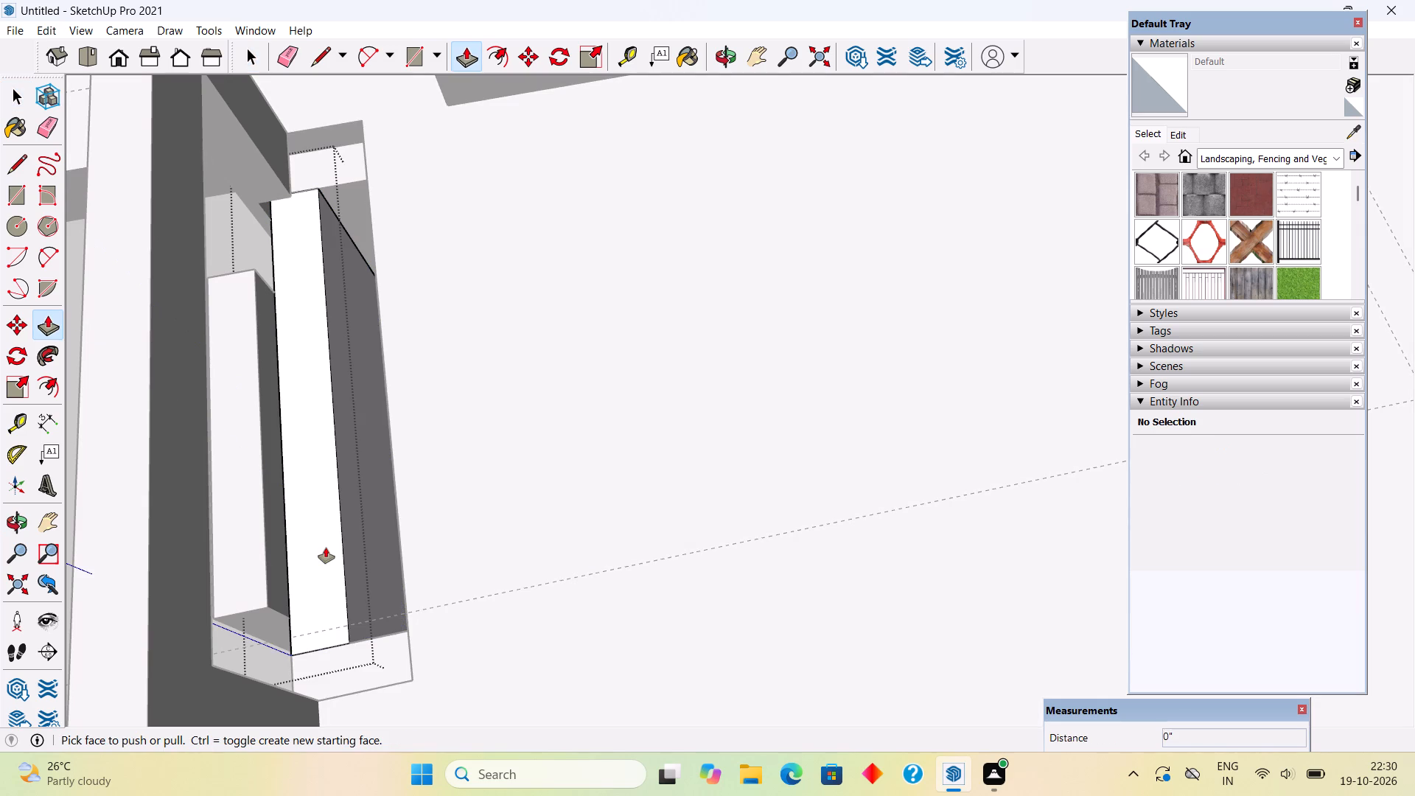
{"action": "left_click", "coordinate": [326, 548]}
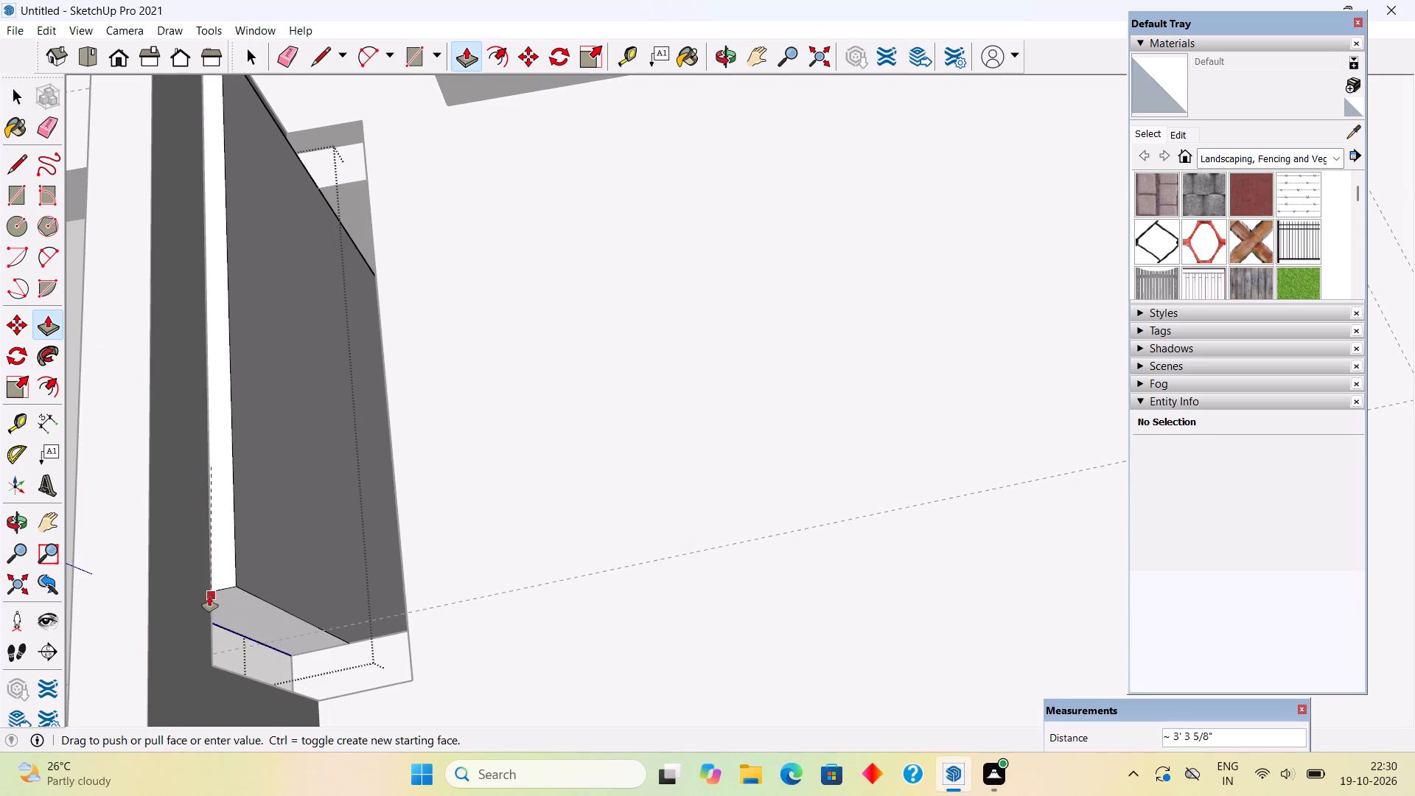
{"action": "left_click", "coordinate": [209, 596]}
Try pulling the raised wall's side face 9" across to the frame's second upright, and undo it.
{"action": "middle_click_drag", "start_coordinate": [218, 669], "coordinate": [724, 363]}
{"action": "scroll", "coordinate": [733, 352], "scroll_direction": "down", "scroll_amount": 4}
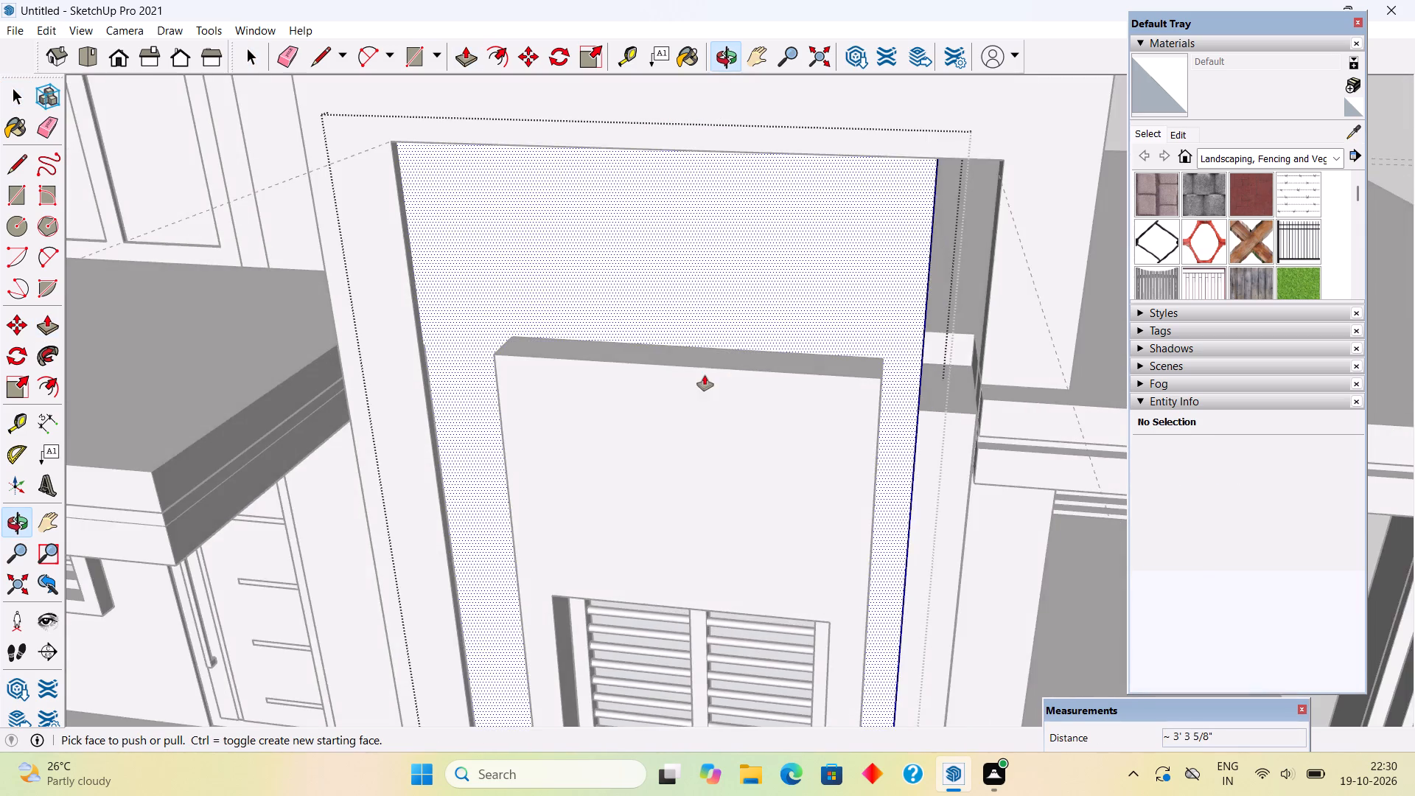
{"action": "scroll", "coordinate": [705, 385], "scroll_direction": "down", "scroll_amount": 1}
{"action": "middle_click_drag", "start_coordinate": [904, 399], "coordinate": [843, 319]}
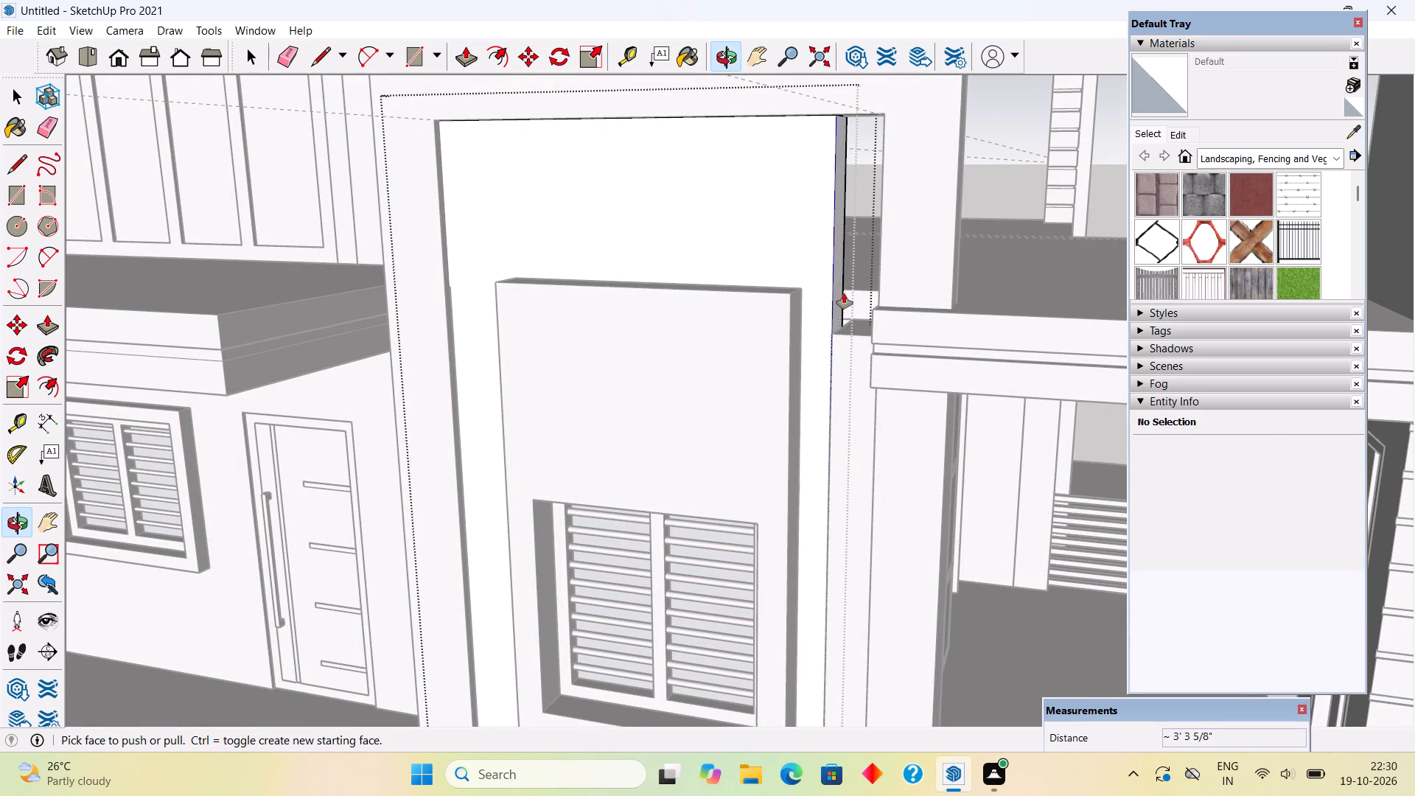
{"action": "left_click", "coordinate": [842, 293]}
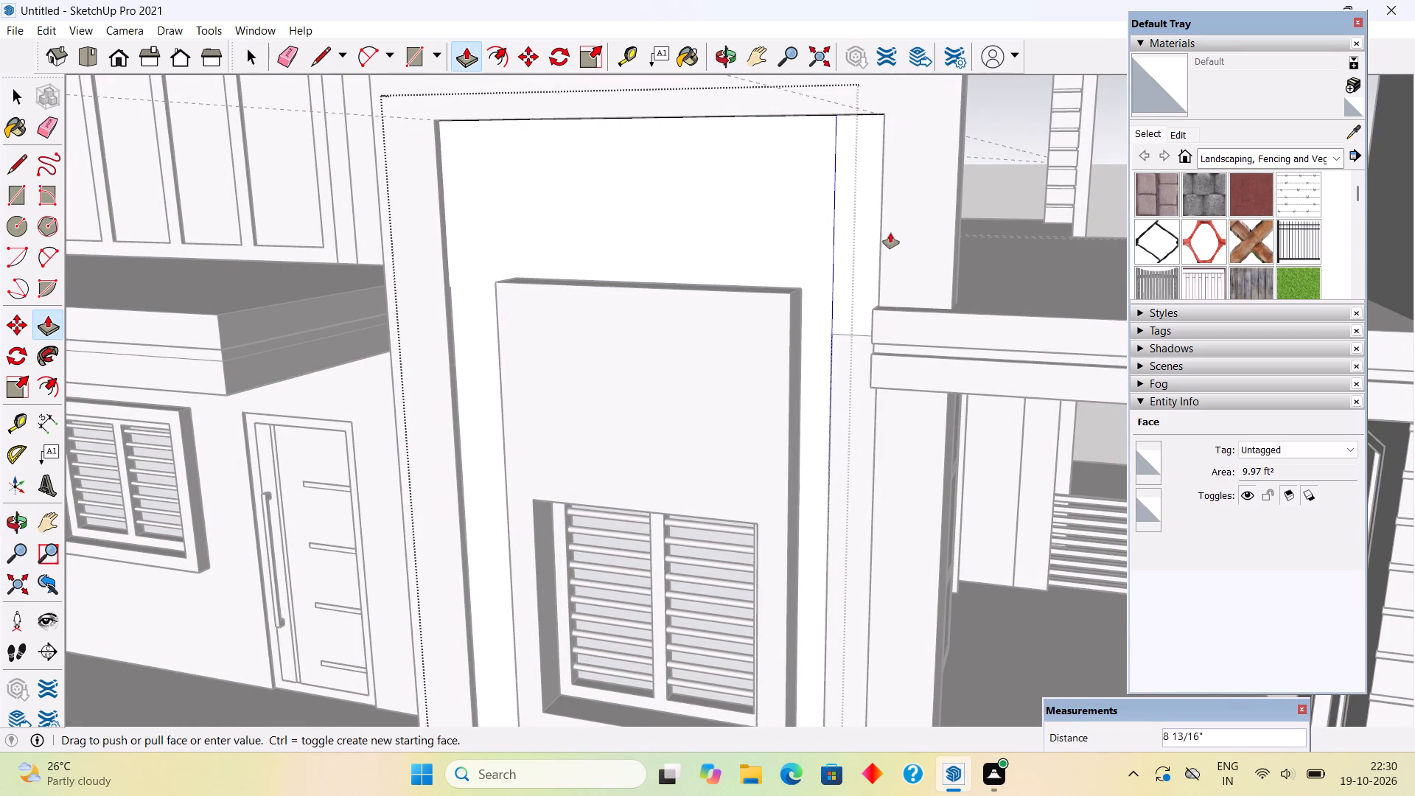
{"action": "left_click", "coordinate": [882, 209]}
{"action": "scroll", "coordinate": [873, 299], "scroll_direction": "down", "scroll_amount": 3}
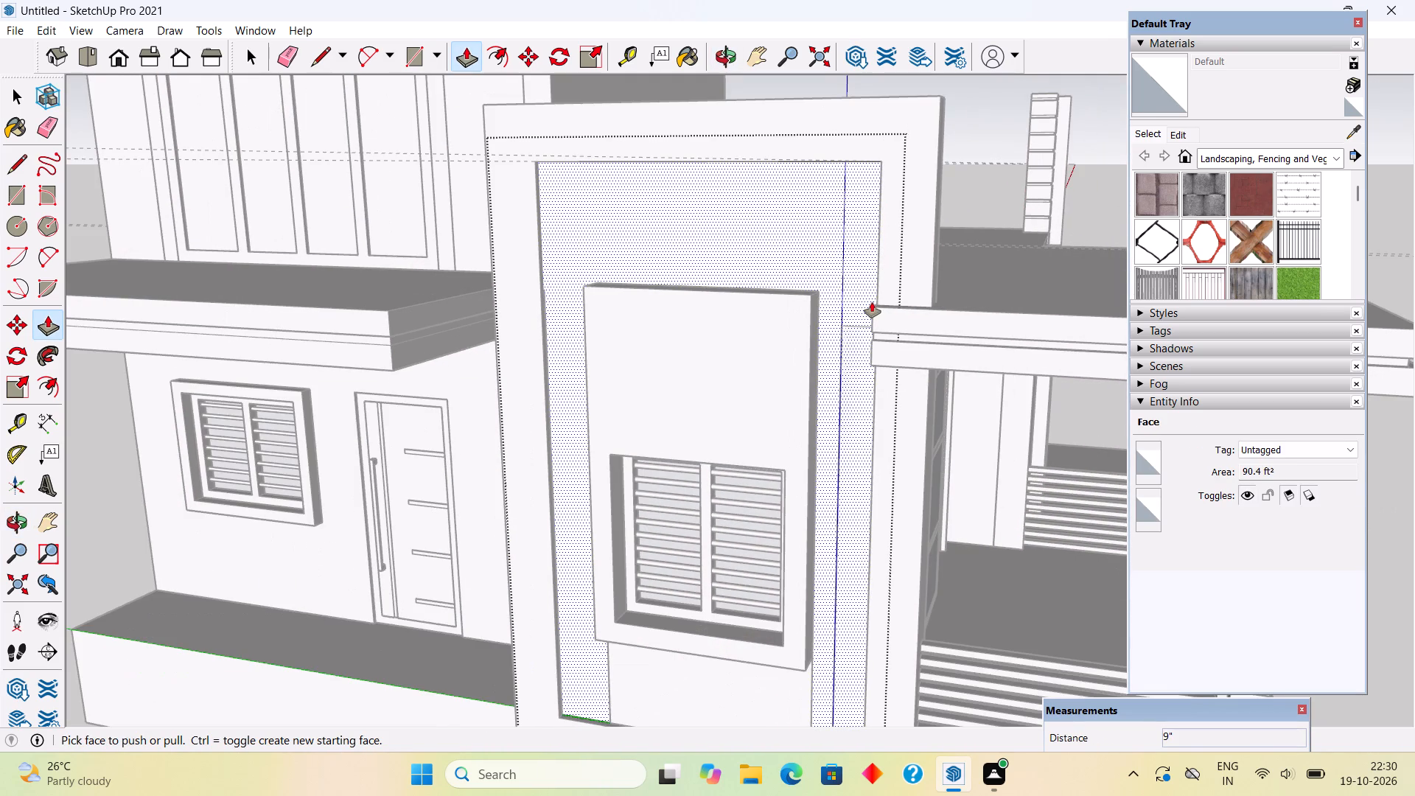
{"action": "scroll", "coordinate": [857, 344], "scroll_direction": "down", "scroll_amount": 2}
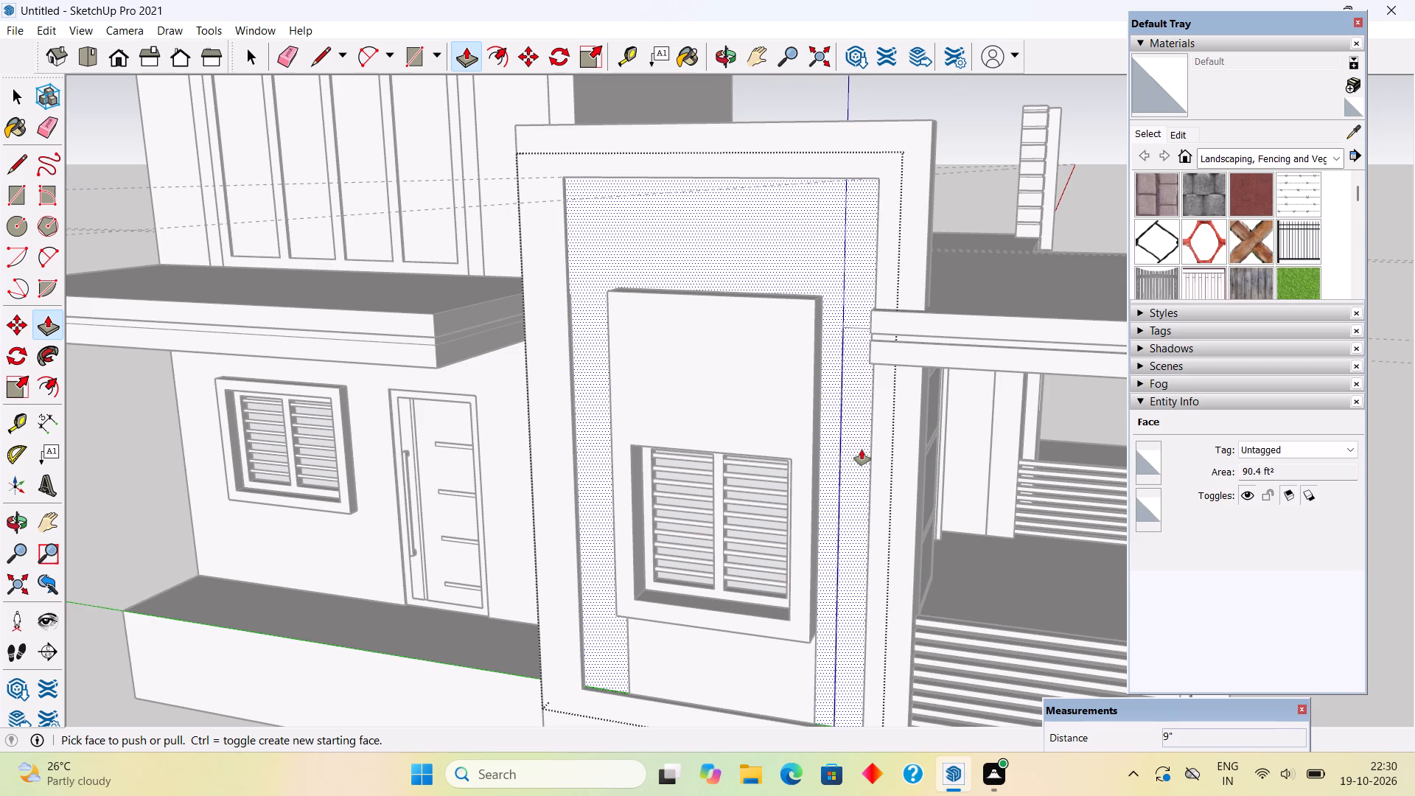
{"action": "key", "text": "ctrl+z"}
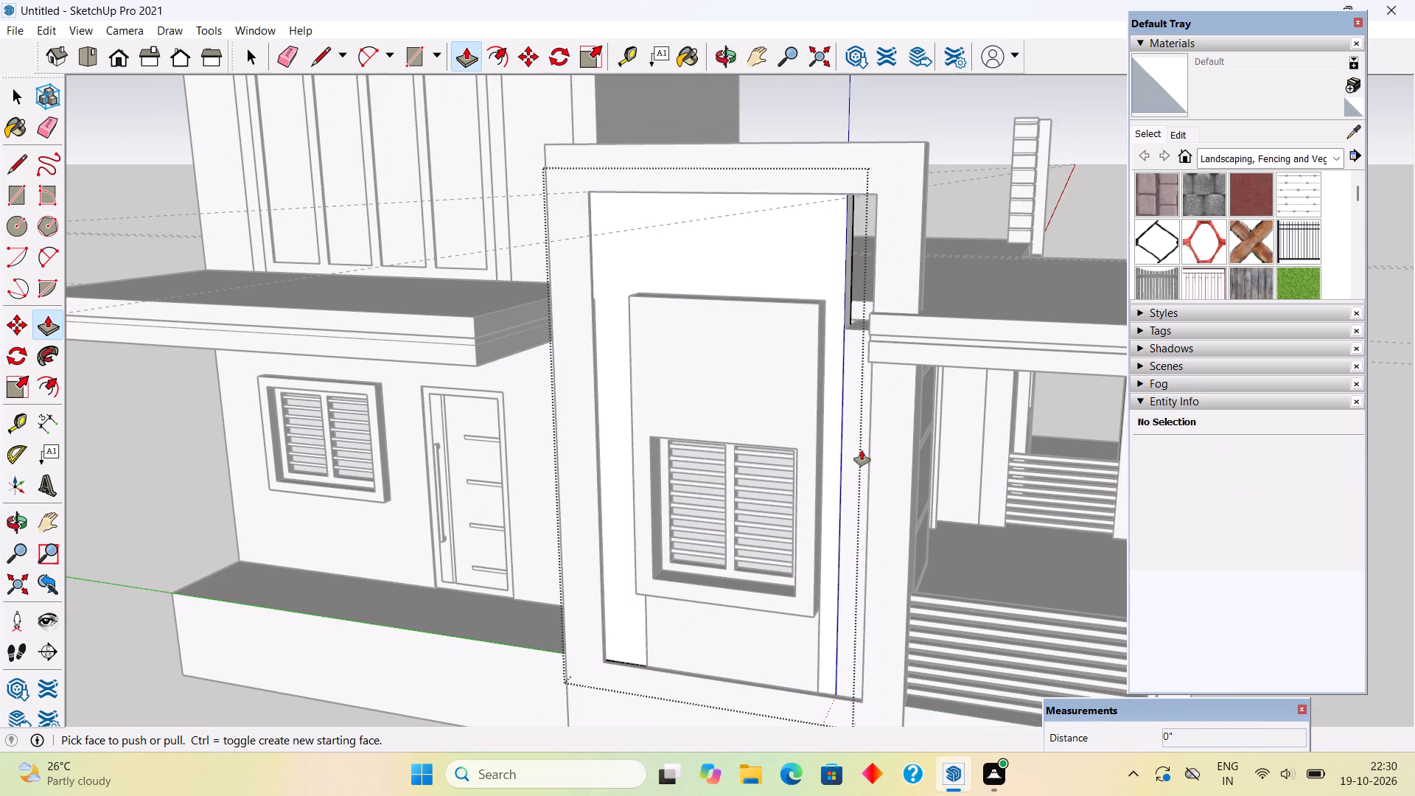
Push the front face of the narrow wall strip beside the second upright back 1".
{"action": "key", "text": "space"}
{"action": "triple_click", "coordinate": [852, 437]}
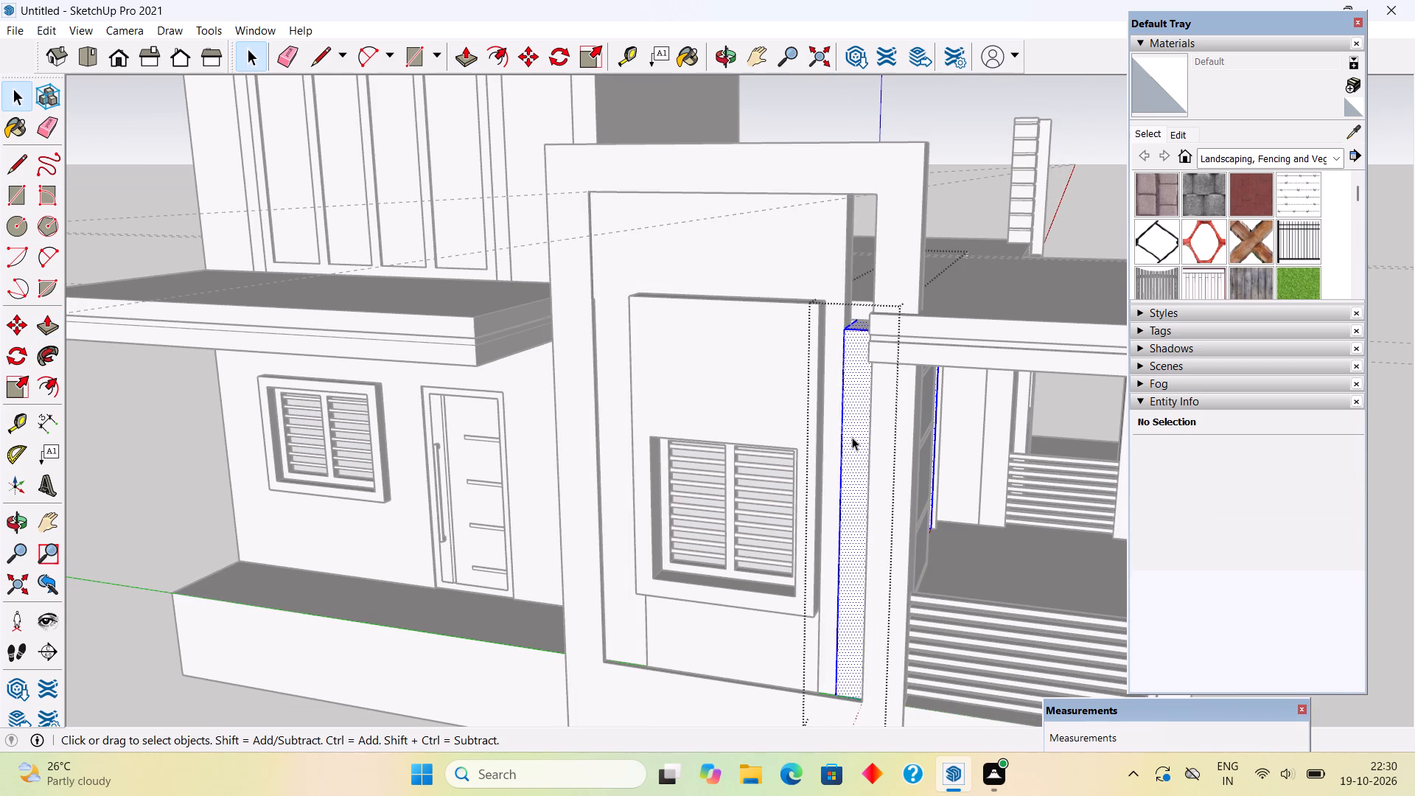
{"action": "scroll", "coordinate": [852, 437], "scroll_direction": "up", "scroll_amount": 4}
{"action": "key", "text": "p"}
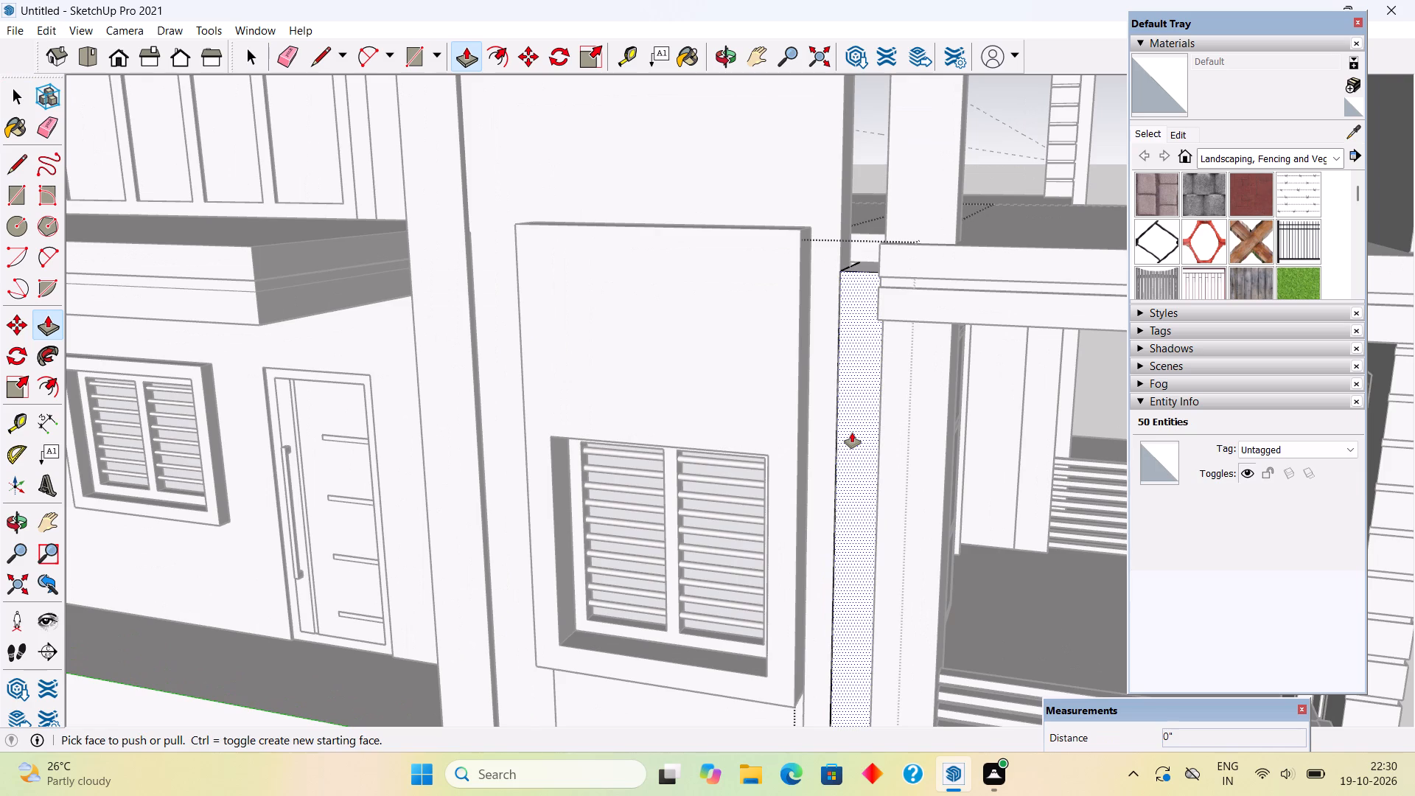
{"action": "left_click", "coordinate": [852, 433]}
{"action": "type", "text": "1\""}
{"action": "key", "text": "Return"}
{"action": "key", "text": "space"}
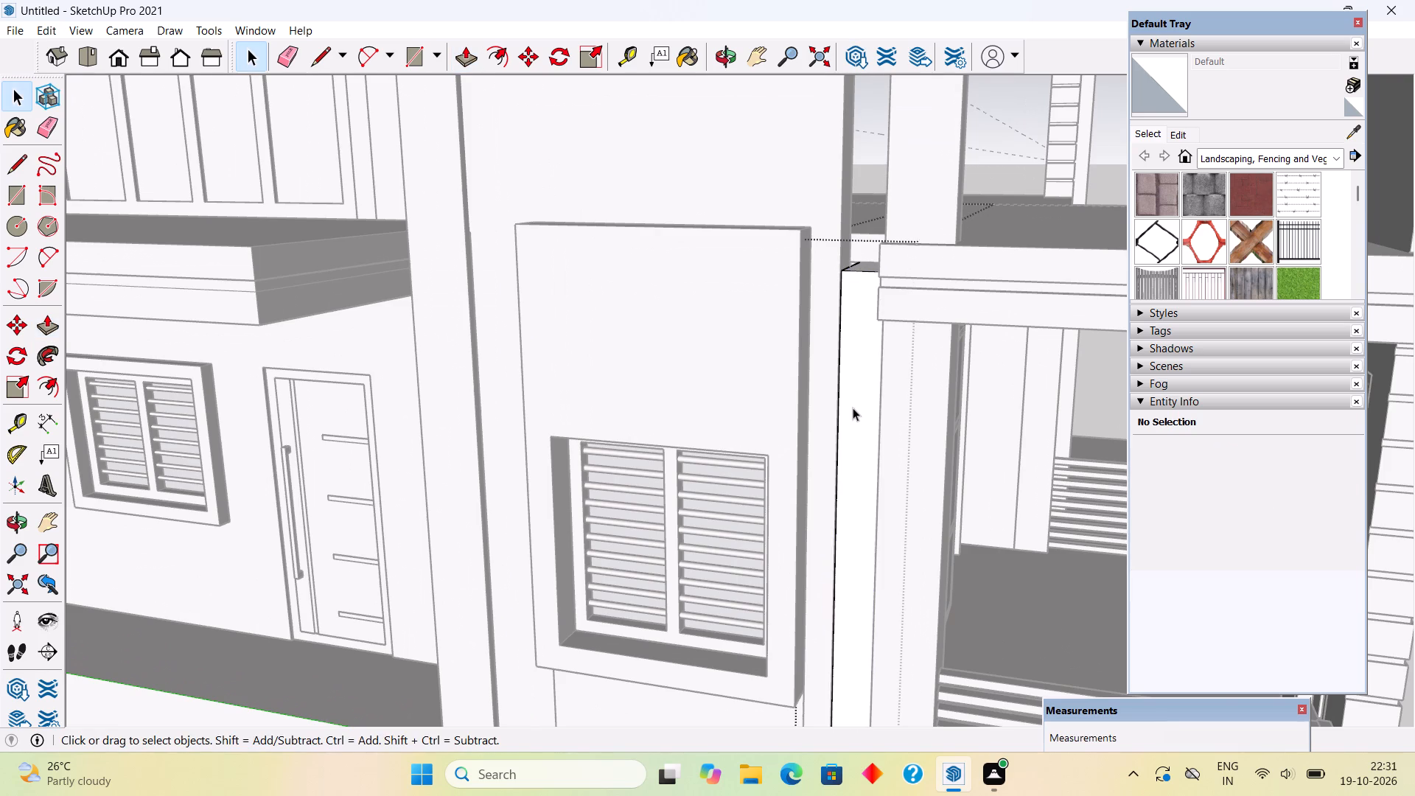
Pull the raised wall's side face across to the second upright, covering the gap and the narrow strip inside the frame.
{"action": "middle_click_drag", "start_coordinate": [654, 607], "coordinate": [567, 740]}
{"action": "scroll", "coordinate": [651, 612], "scroll_direction": "down", "scroll_amount": 3}
{"action": "triple_click", "coordinate": [743, 360]}
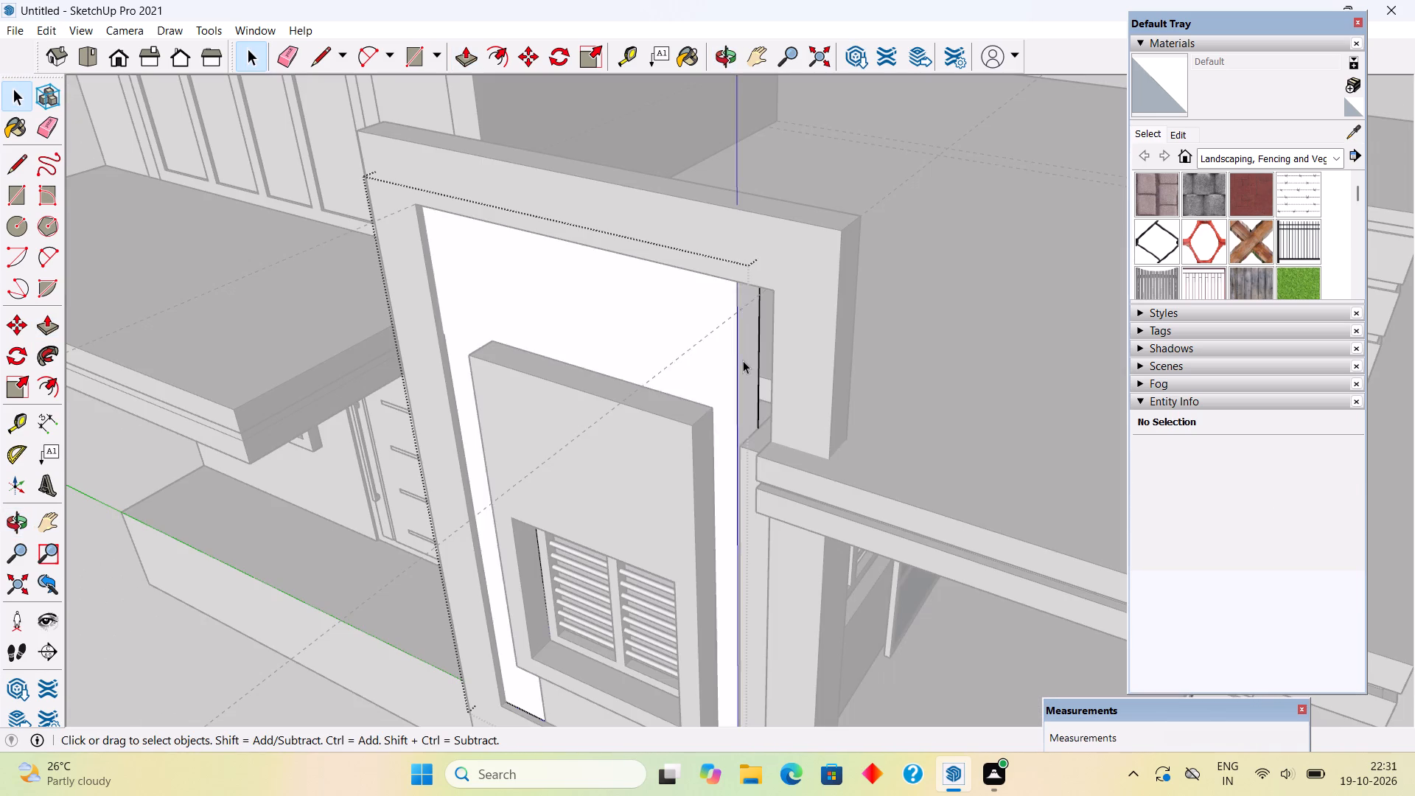
{"action": "key", "text": "p"}
{"action": "left_click", "coordinate": [743, 360]}
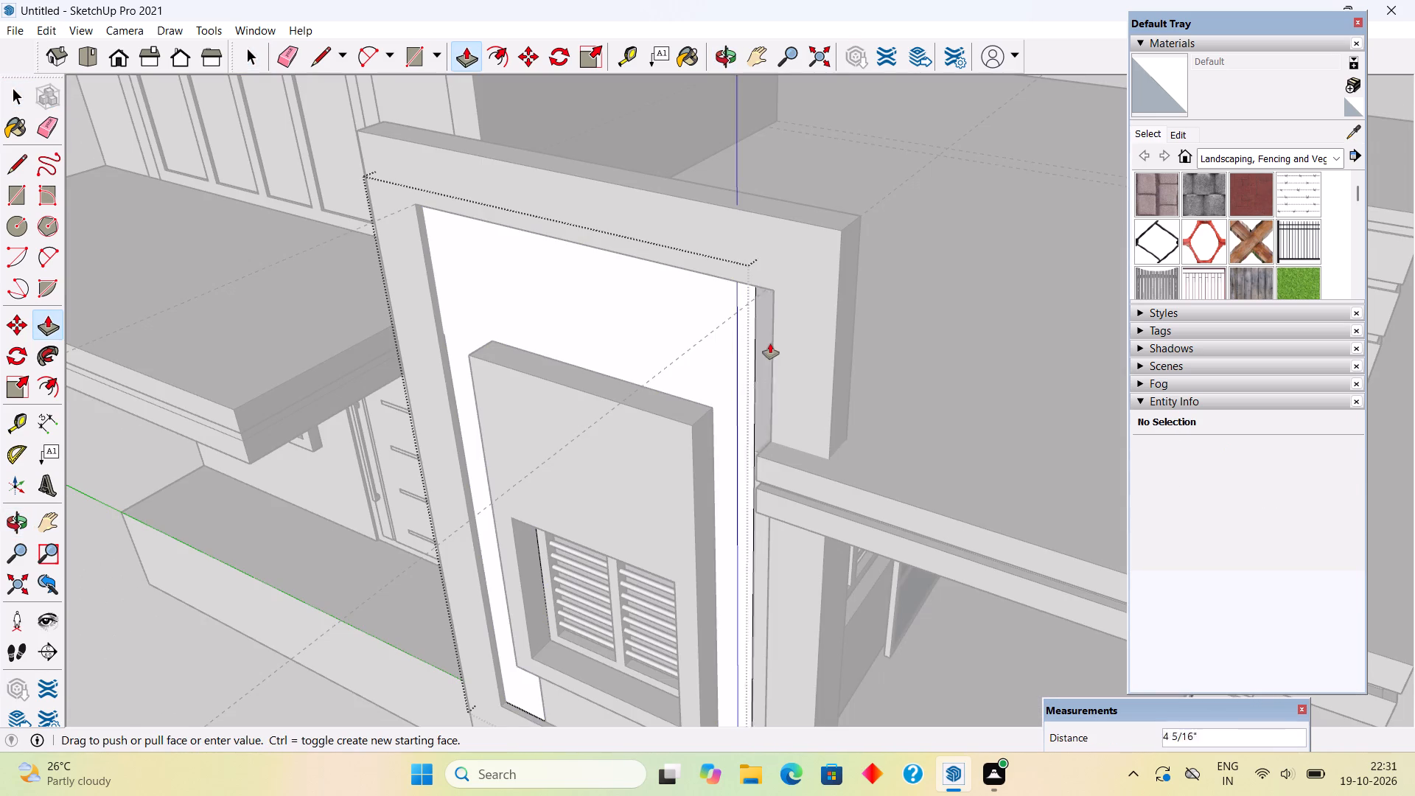
{"action": "left_click", "coordinate": [780, 334]}
{"action": "key", "text": "space"}
{"action": "scroll", "coordinate": [769, 383], "scroll_direction": "down", "scroll_amount": 8}
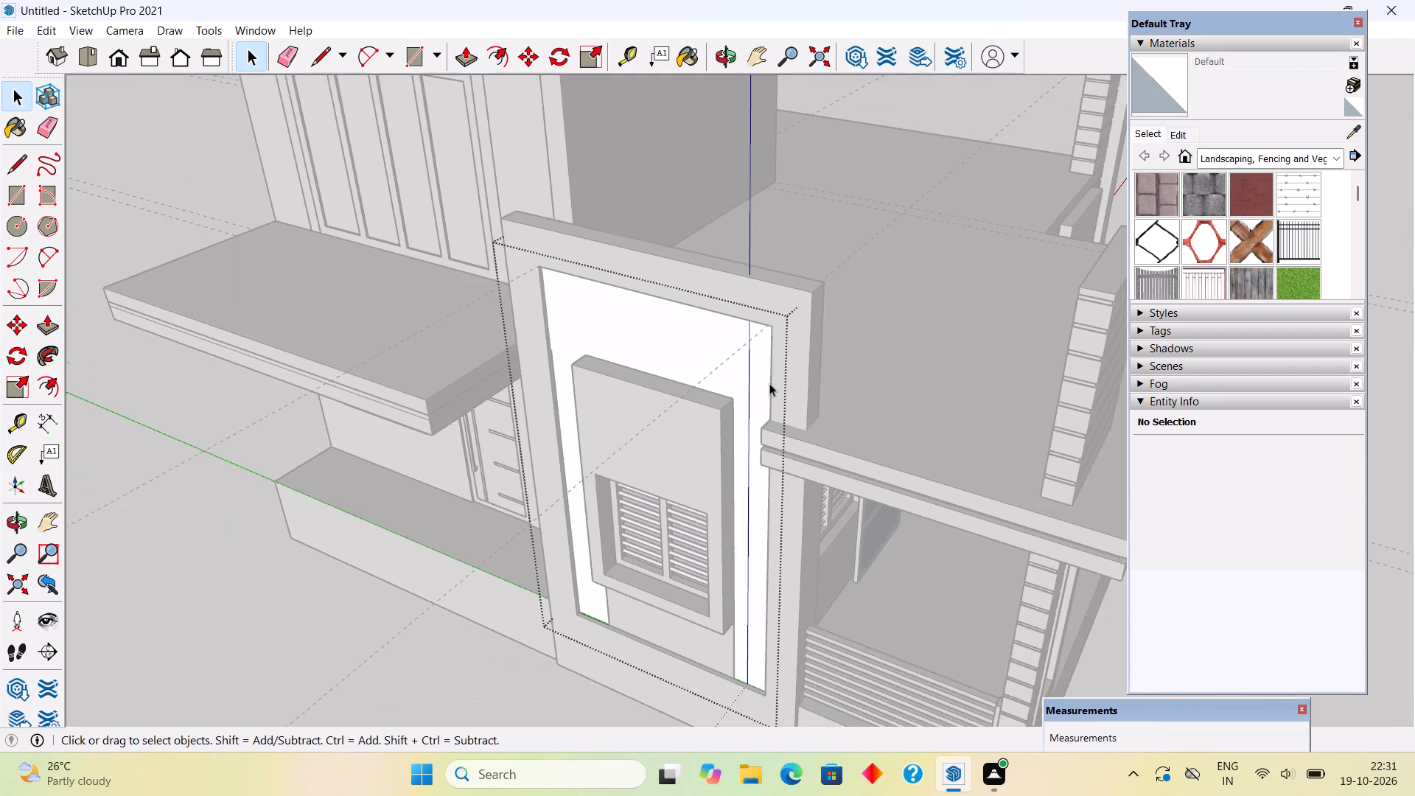
Pull the roof slab's edge face behind the window surround 1' 1 13/16" out to the frame's outer corner.
{"action": "scroll", "coordinate": [769, 383], "scroll_direction": "down", "scroll_amount": 2}
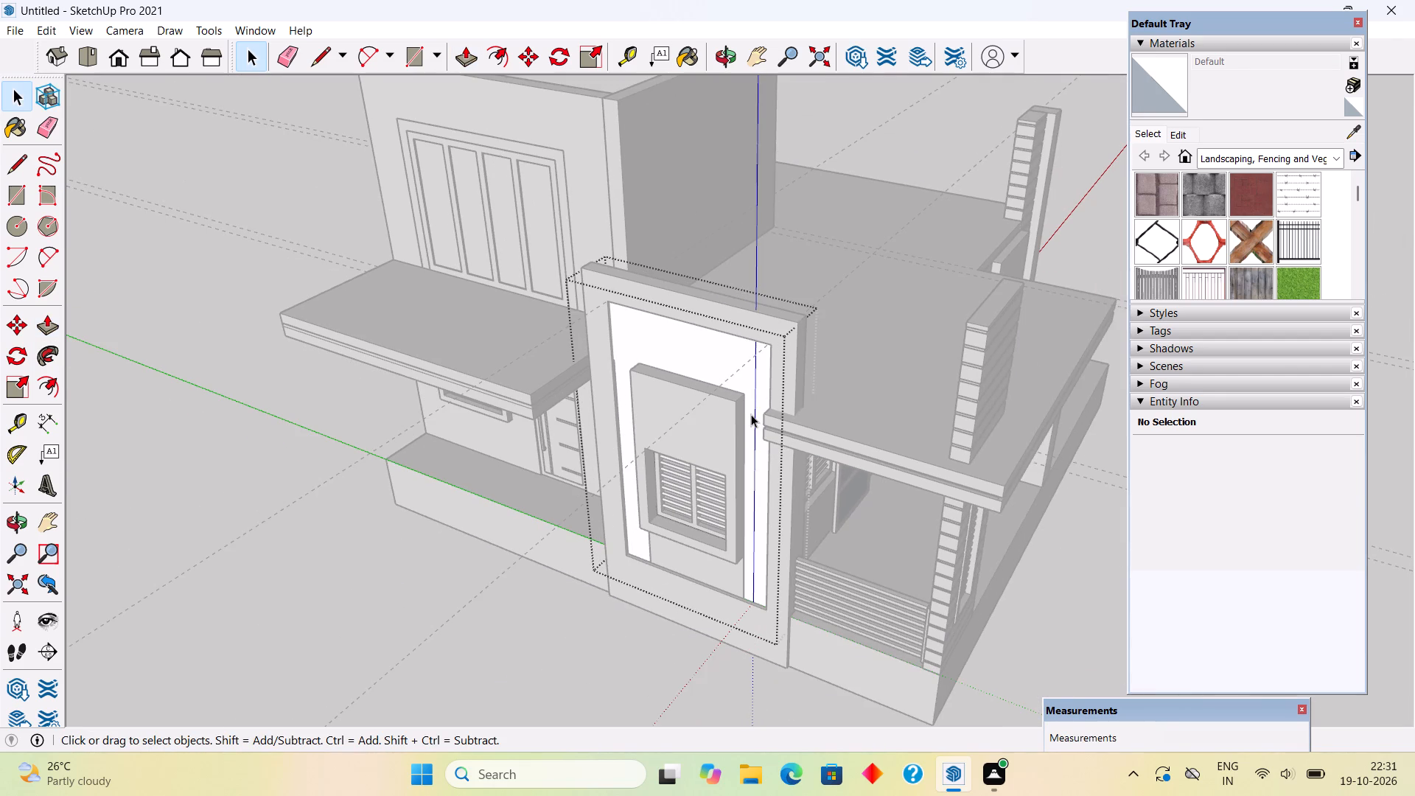
{"action": "middle_click_drag", "start_coordinate": [728, 516], "coordinate": [873, 285]}
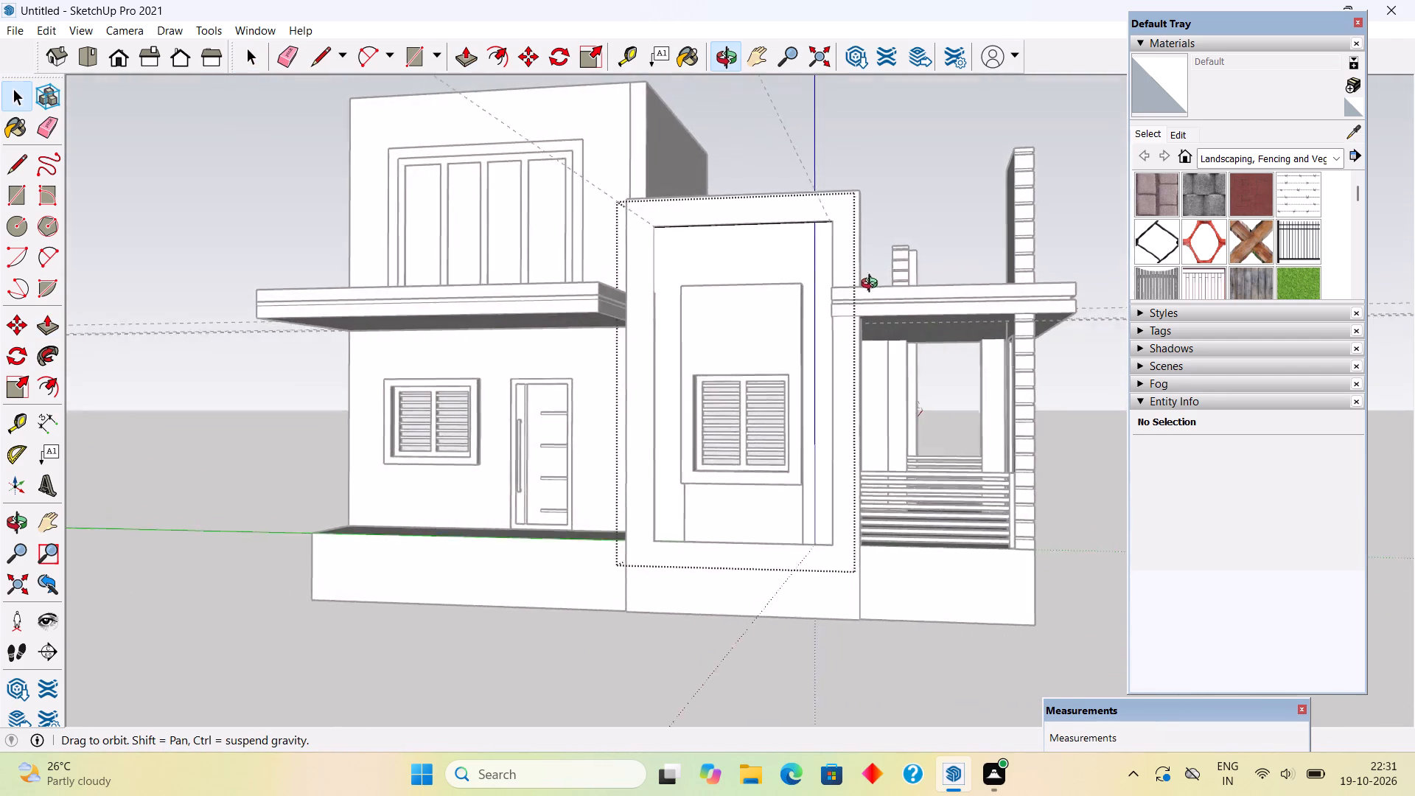
{"action": "middle_click_drag", "start_coordinate": [873, 285], "coordinate": [871, 318]}
{"action": "left_click", "coordinate": [902, 157]}
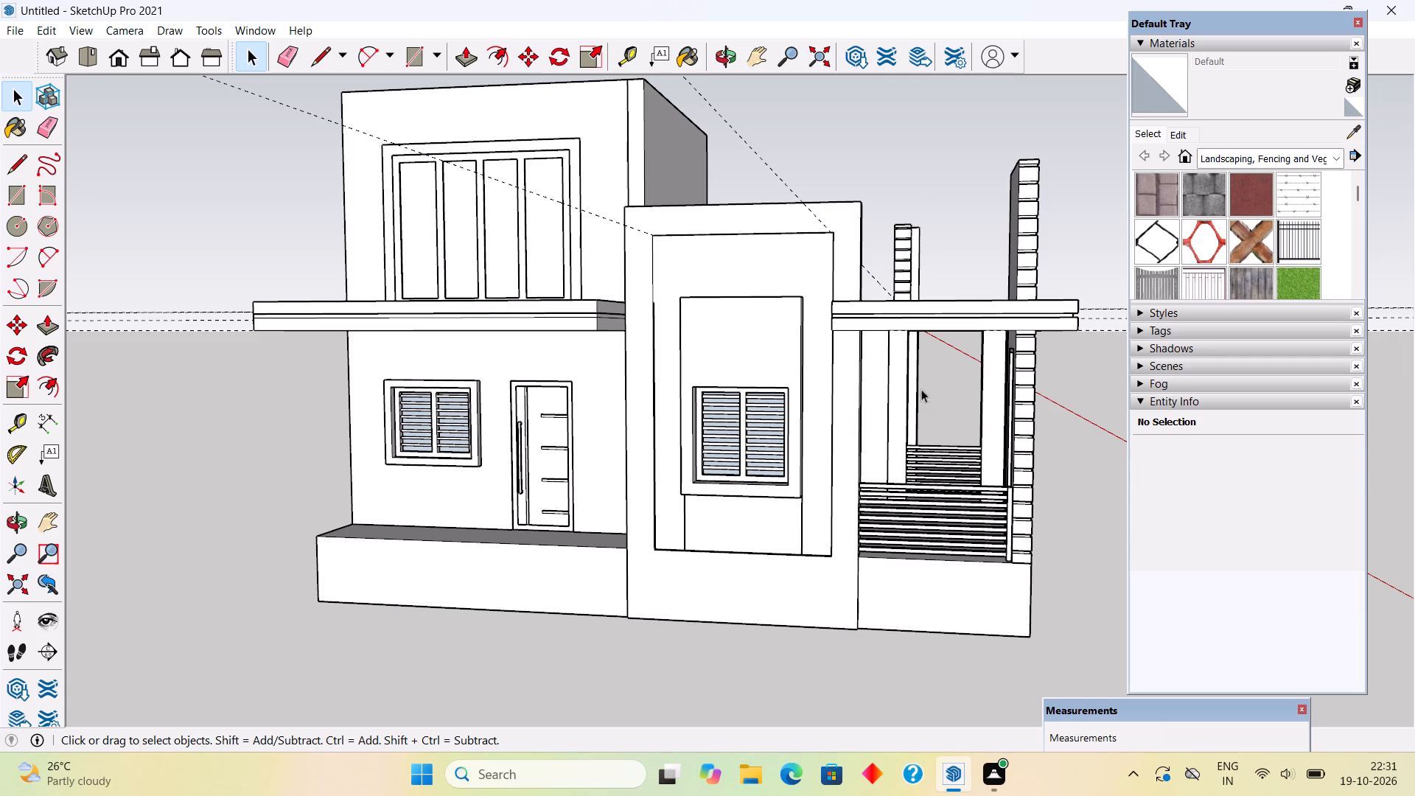
{"action": "middle_click_drag", "start_coordinate": [914, 413], "coordinate": [158, 646]}
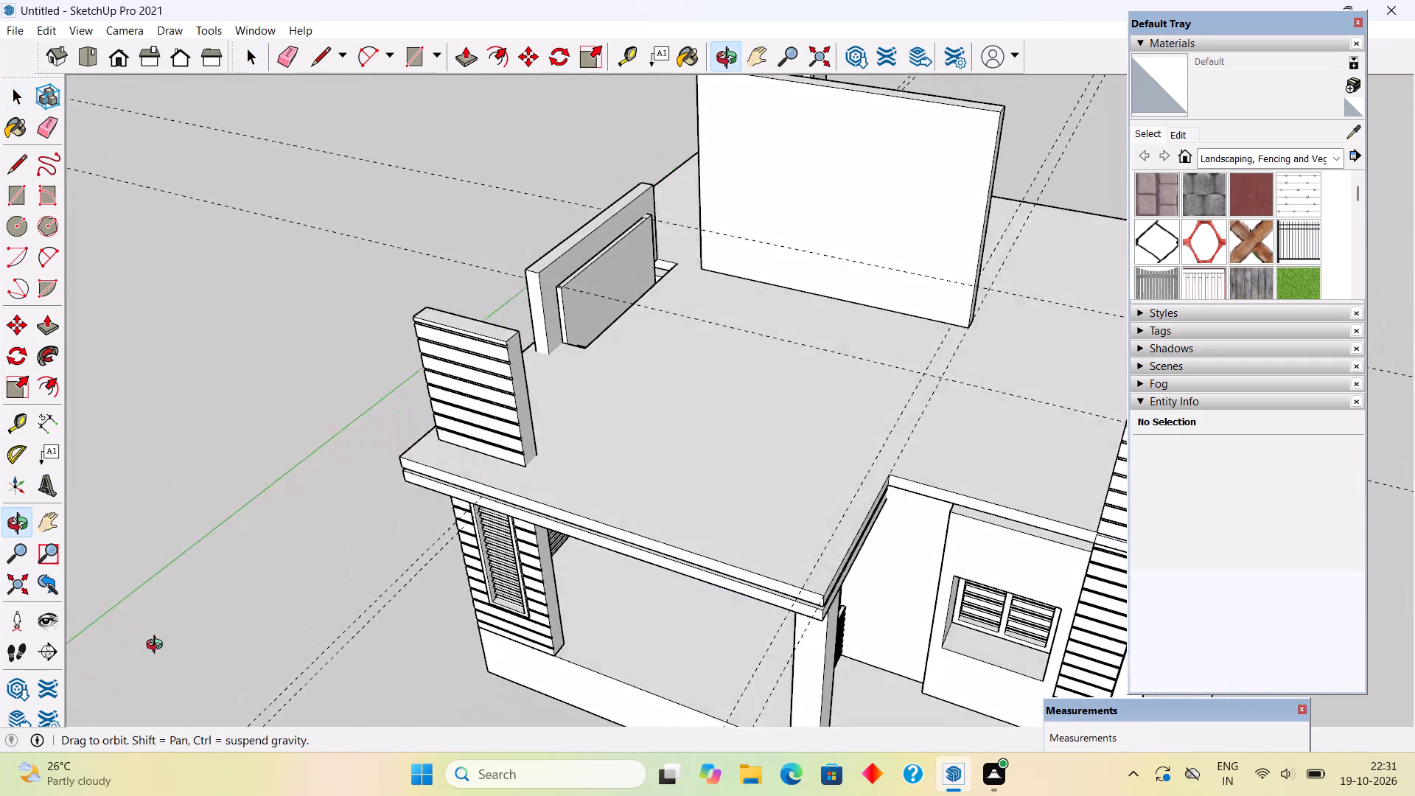
{"action": "middle_click_drag", "start_coordinate": [158, 646], "coordinate": [198, 683]}
{"action": "middle_click_drag", "start_coordinate": [541, 450], "coordinate": [897, 691]}
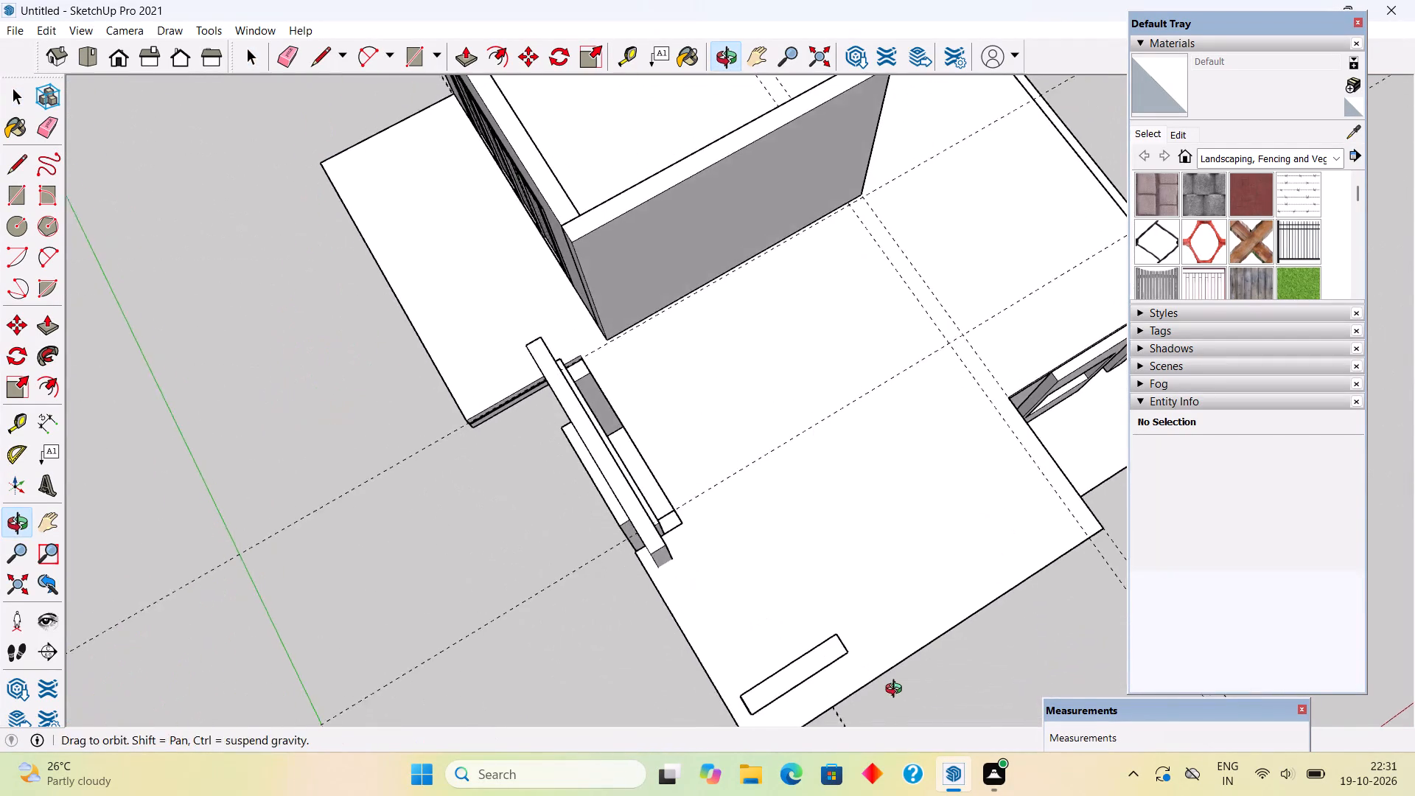
{"action": "middle_click_drag", "start_coordinate": [897, 691], "coordinate": [903, 690]}
{"action": "scroll", "coordinate": [692, 500], "scroll_direction": "up", "scroll_amount": 10}
{"action": "middle_click_drag", "start_coordinate": [651, 477], "coordinate": [685, 439]}
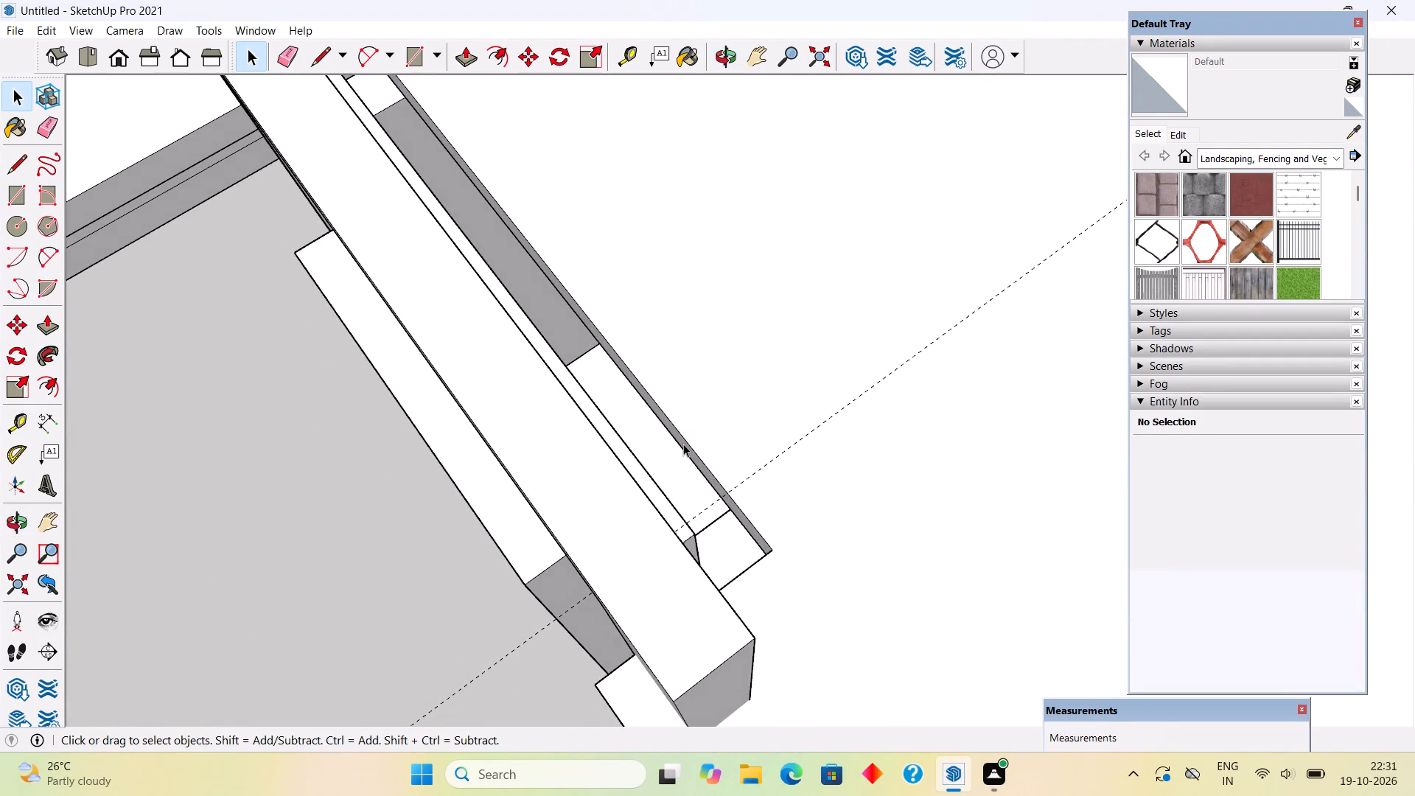
{"action": "triple_click", "coordinate": [686, 445]}
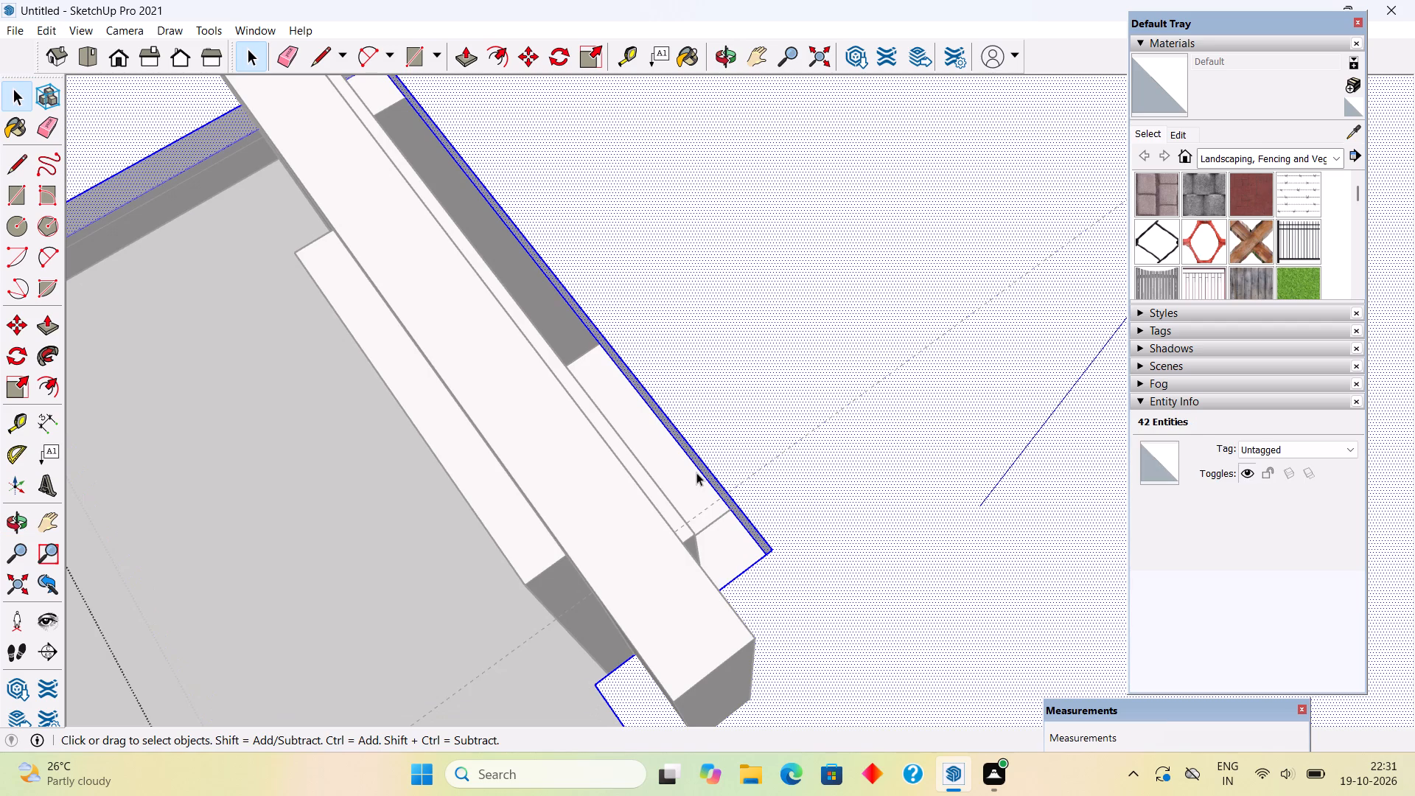
{"action": "key", "text": "p"}
{"action": "left_click", "coordinate": [709, 475]}
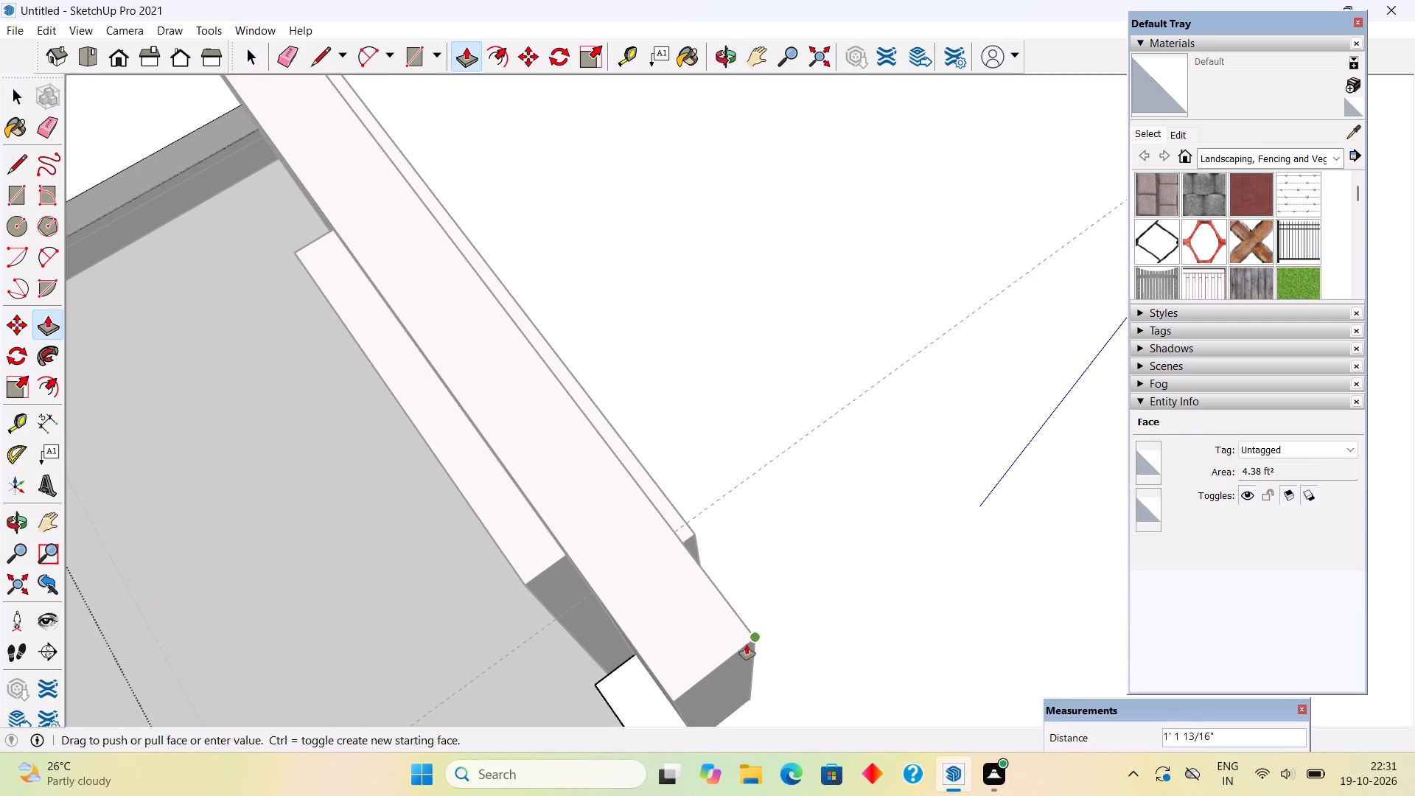
{"action": "left_click", "coordinate": [748, 645]}
{"action": "scroll", "coordinate": [347, 365], "scroll_direction": "down", "scroll_amount": 5}
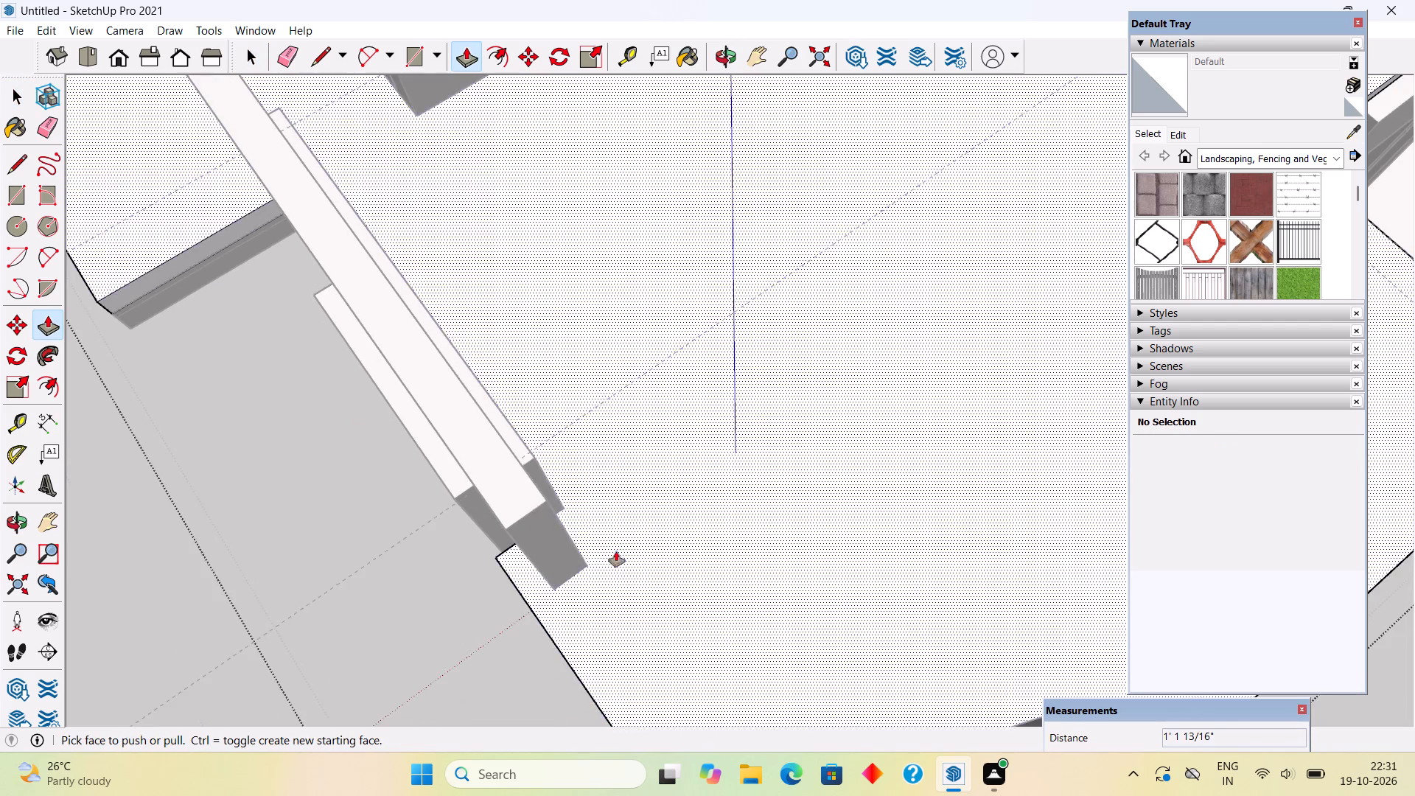
{"action": "middle_click_drag", "start_coordinate": [593, 517], "coordinate": [643, 392]}
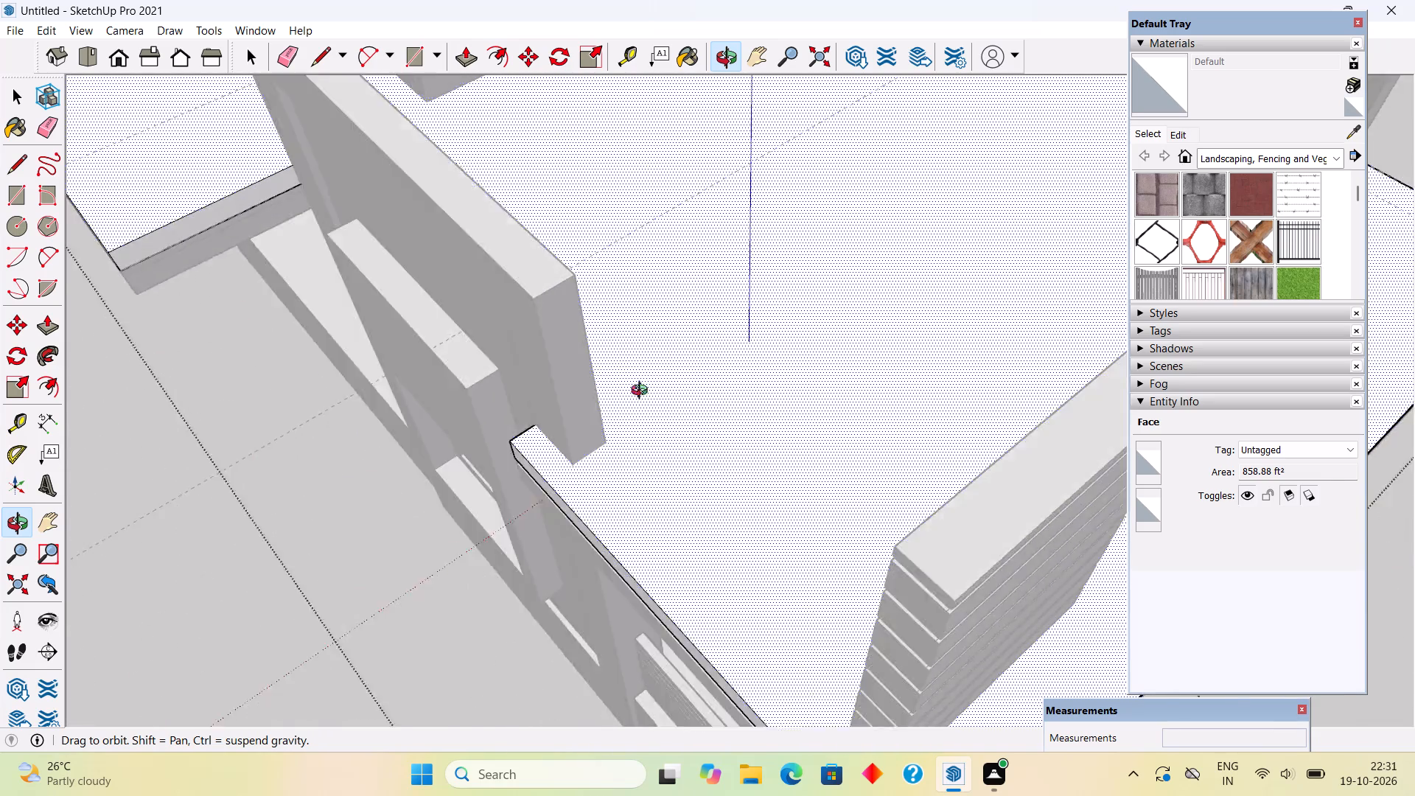
{"action": "middle_click_drag", "start_coordinate": [643, 392], "coordinate": [703, 354]}
{"action": "scroll", "coordinate": [716, 345], "scroll_direction": "down", "scroll_amount": 7}
{"action": "key", "text": "space"}
{"action": "scroll", "coordinate": [638, 477], "scroll_direction": "down", "scroll_amount": 4}
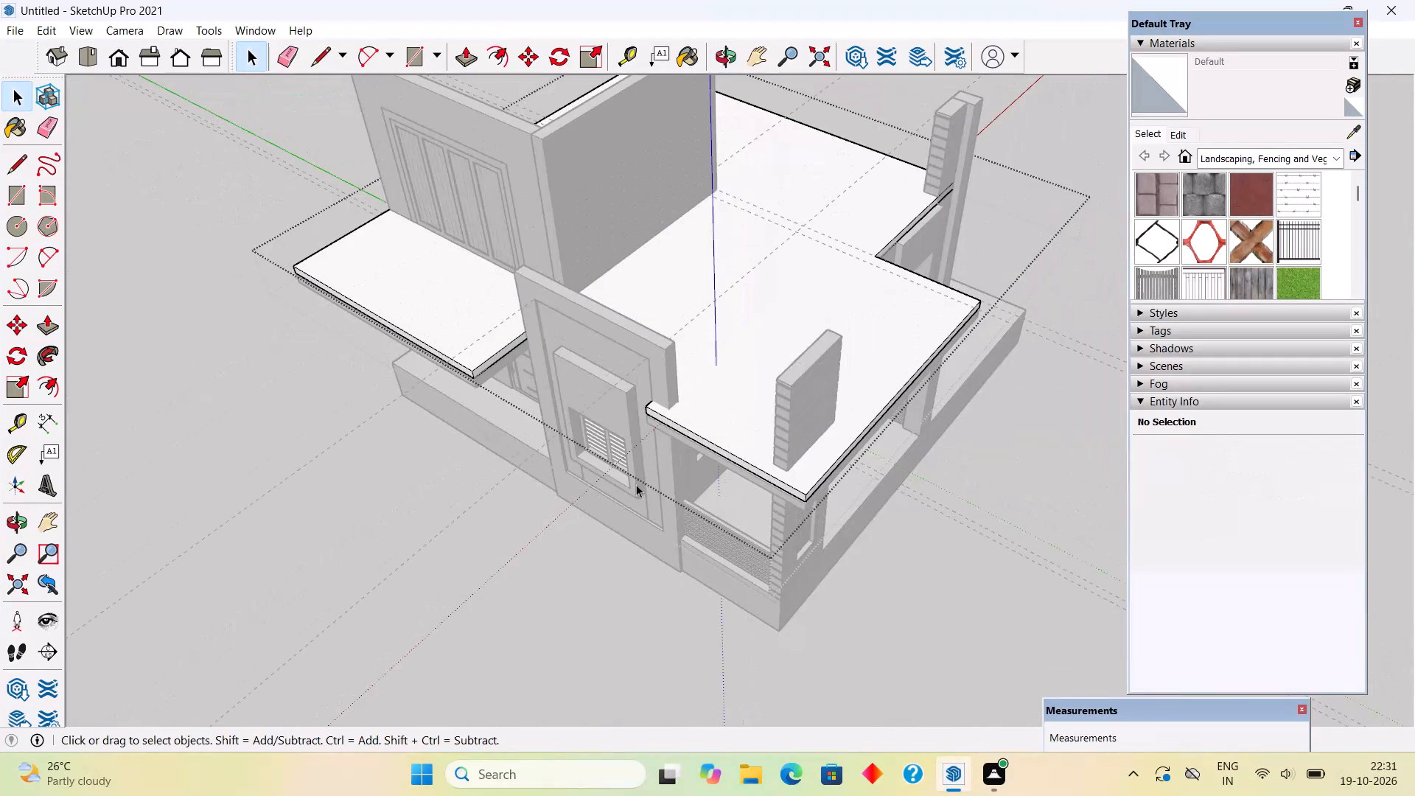
{"action": "left_click", "coordinate": [576, 589]}
Draw a 3" line across the raised wall's end face at roof slab level, behind the window surround.
{"action": "middle_click_drag", "start_coordinate": [587, 540], "coordinate": [960, 310]}
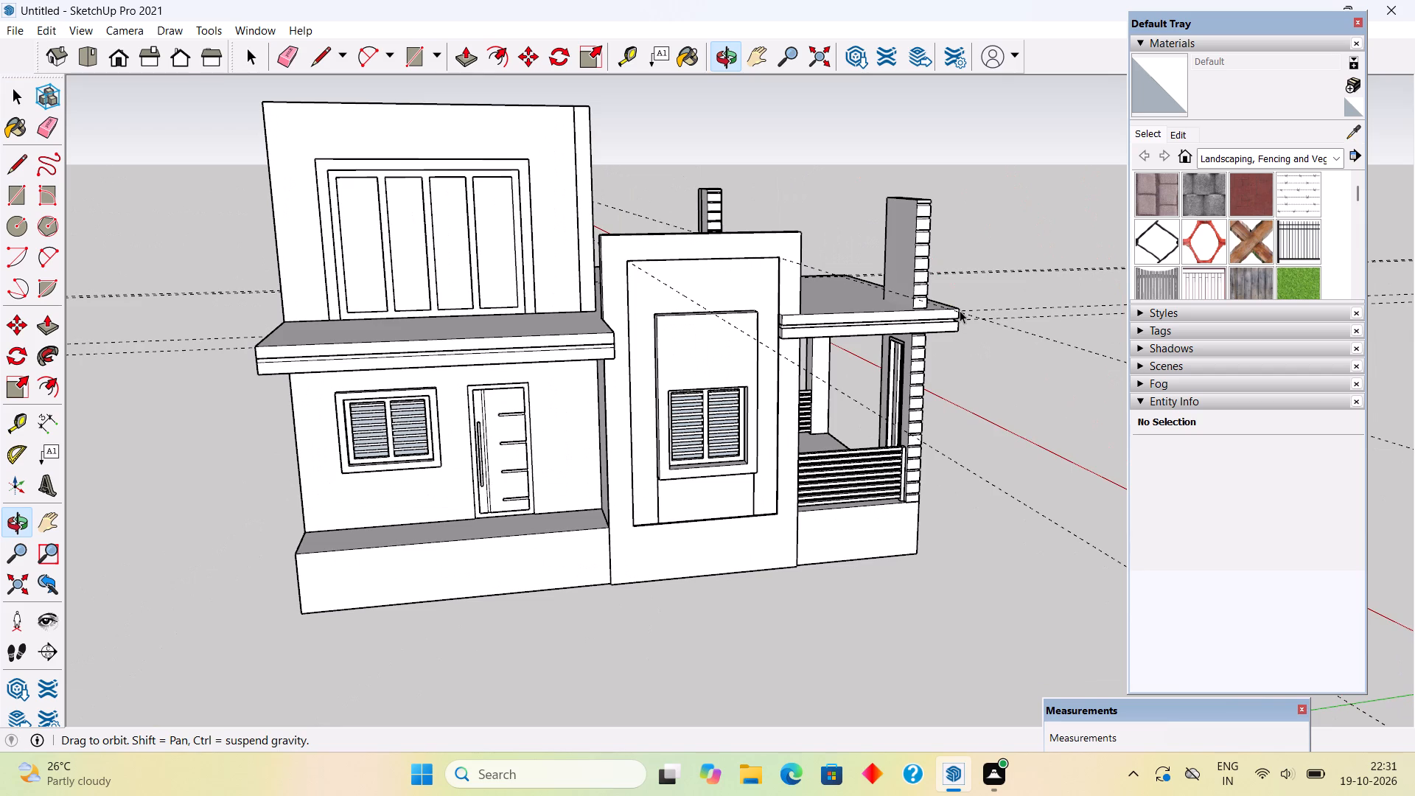
{"action": "scroll", "coordinate": [958, 317], "scroll_direction": "down", "scroll_amount": 3}
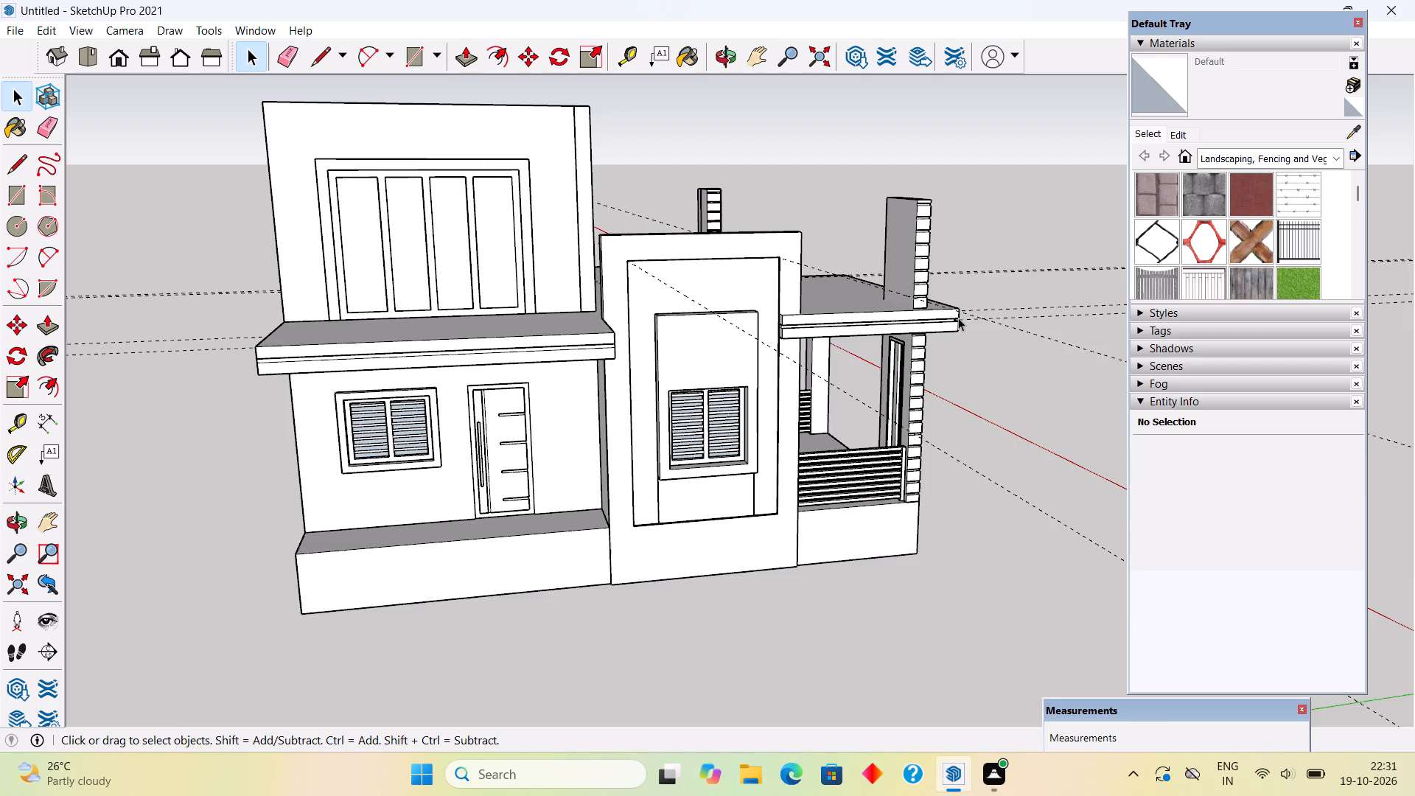
{"action": "middle_click_drag", "start_coordinate": [923, 324], "coordinate": [405, 355]}
{"action": "middle_click_drag", "start_coordinate": [577, 373], "coordinate": [479, 453]}
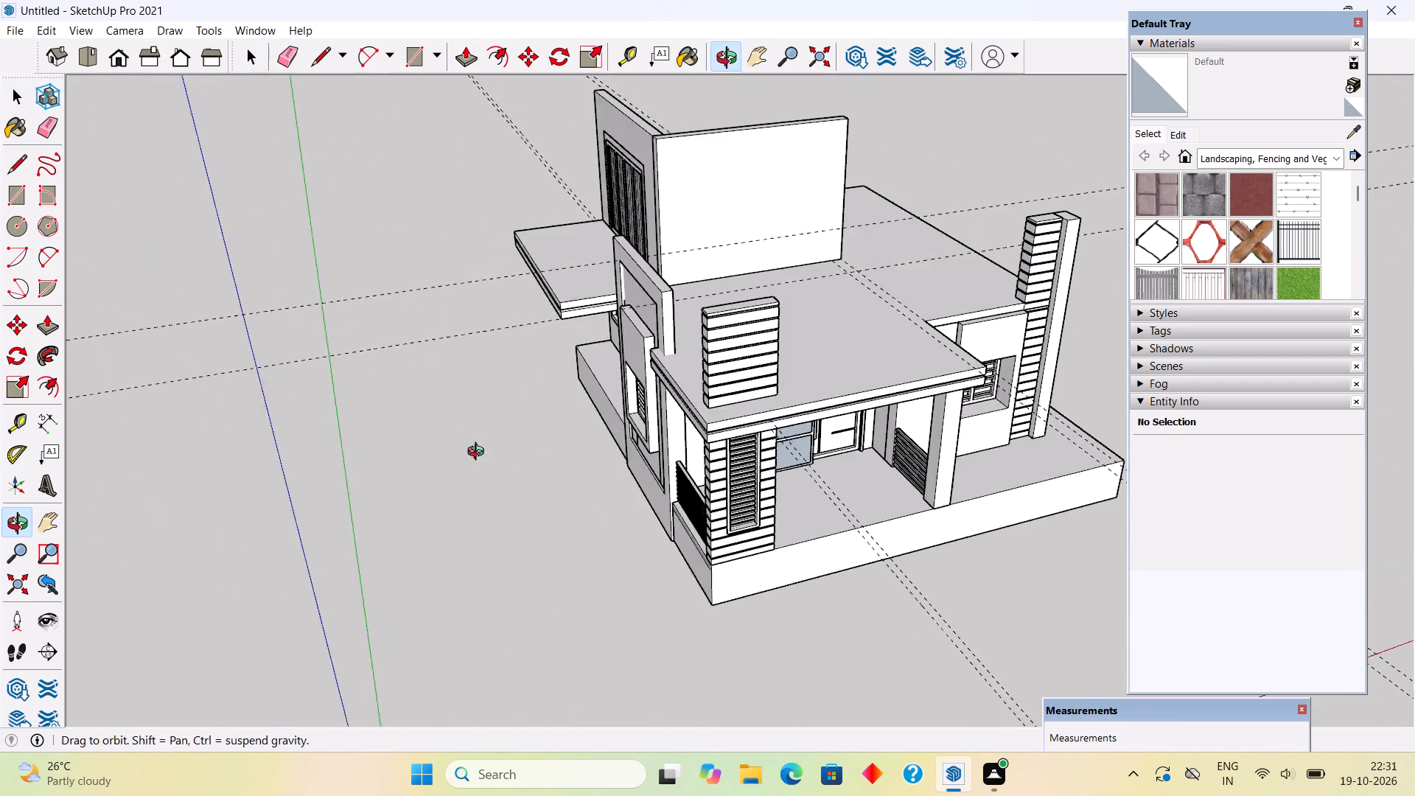
{"action": "middle_click_drag", "start_coordinate": [479, 453], "coordinate": [290, 256]}
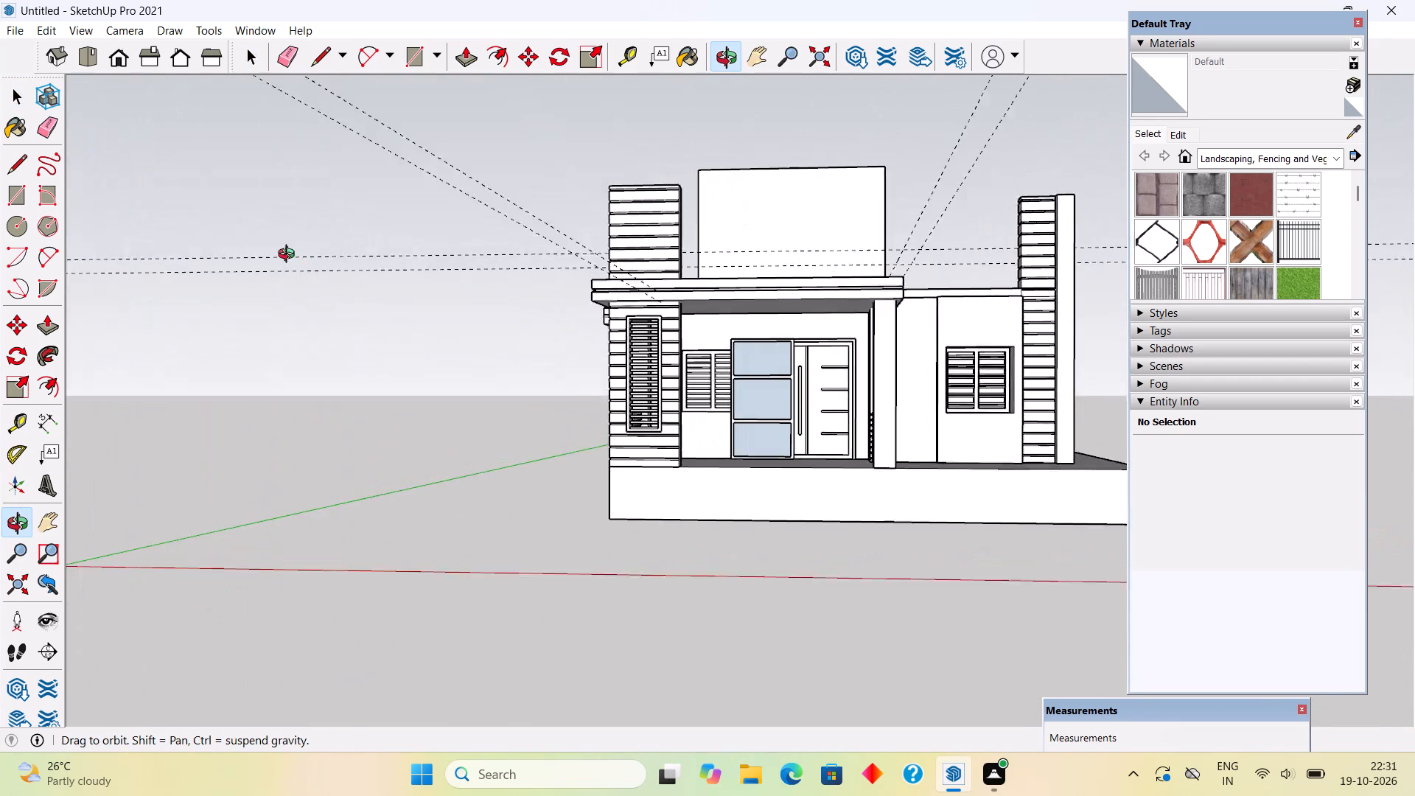
{"action": "middle_click_drag", "start_coordinate": [290, 256], "coordinate": [302, 562]}
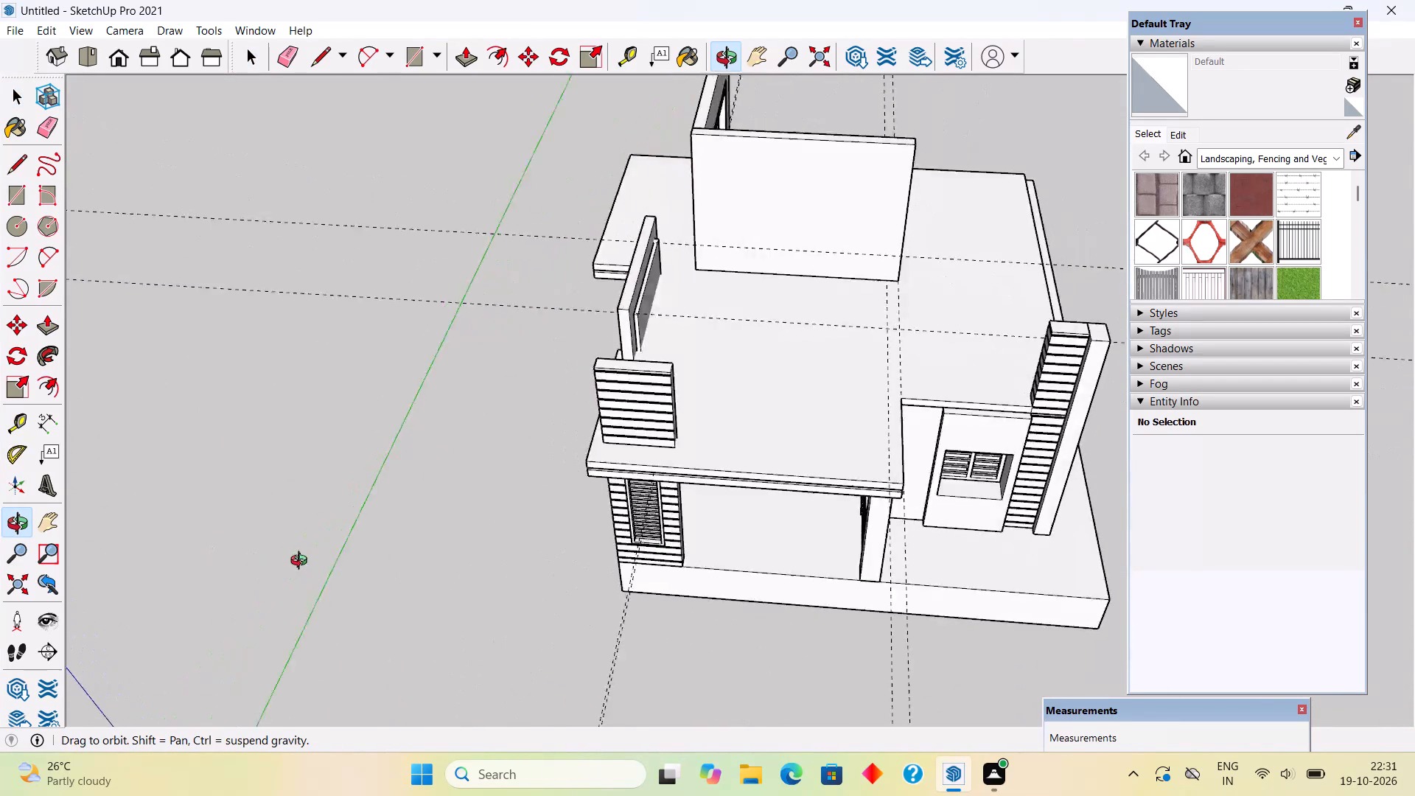
{"action": "middle_click_drag", "start_coordinate": [302, 562], "coordinate": [170, 535]}
{"action": "scroll", "coordinate": [544, 358], "scroll_direction": "up", "scroll_amount": 5}
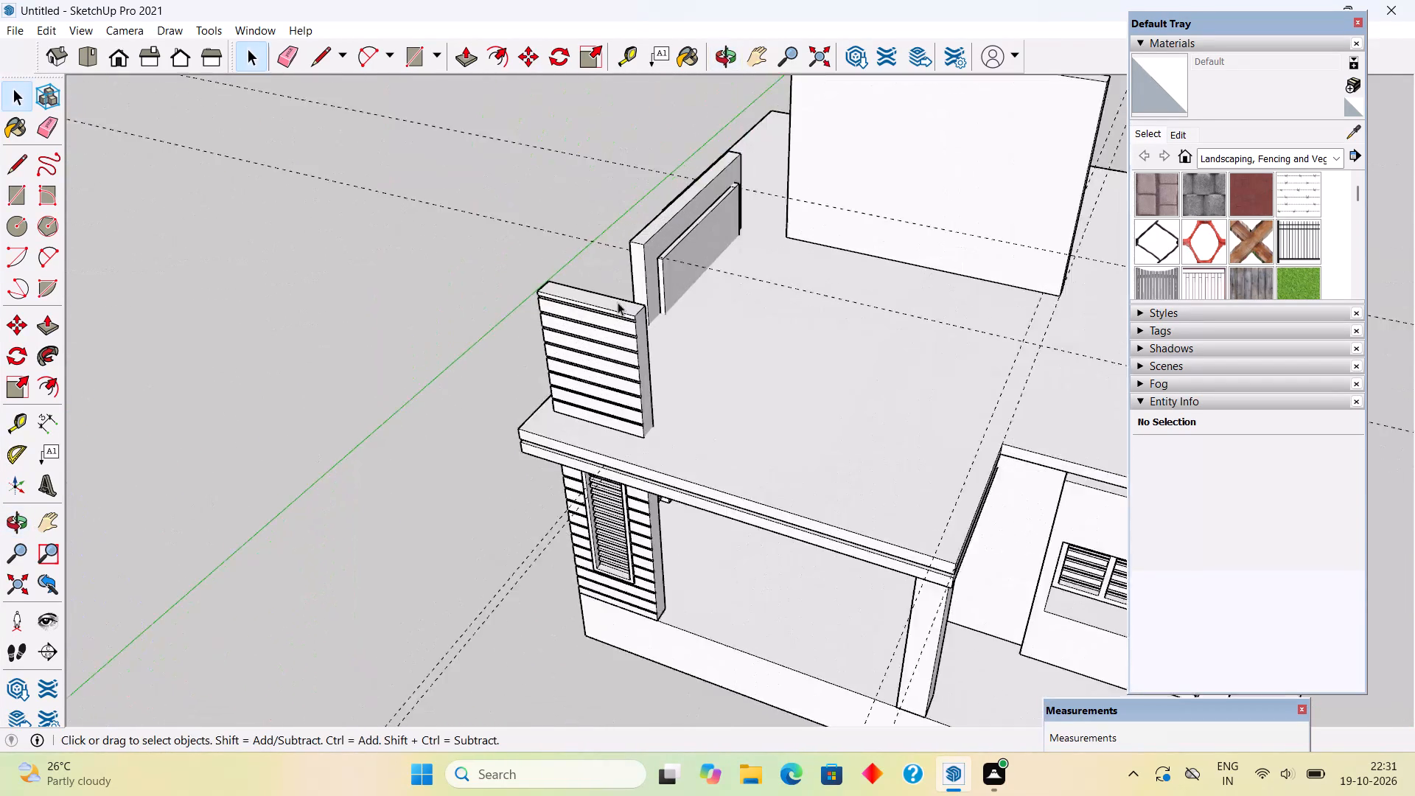
{"action": "scroll", "coordinate": [618, 302], "scroll_direction": "up", "scroll_amount": 1}
{"action": "scroll", "coordinate": [695, 280], "scroll_direction": "up", "scroll_amount": 6}
{"action": "scroll", "coordinate": [569, 347], "scroll_direction": "up", "scroll_amount": 5}
{"action": "triple_click", "coordinate": [681, 297]}
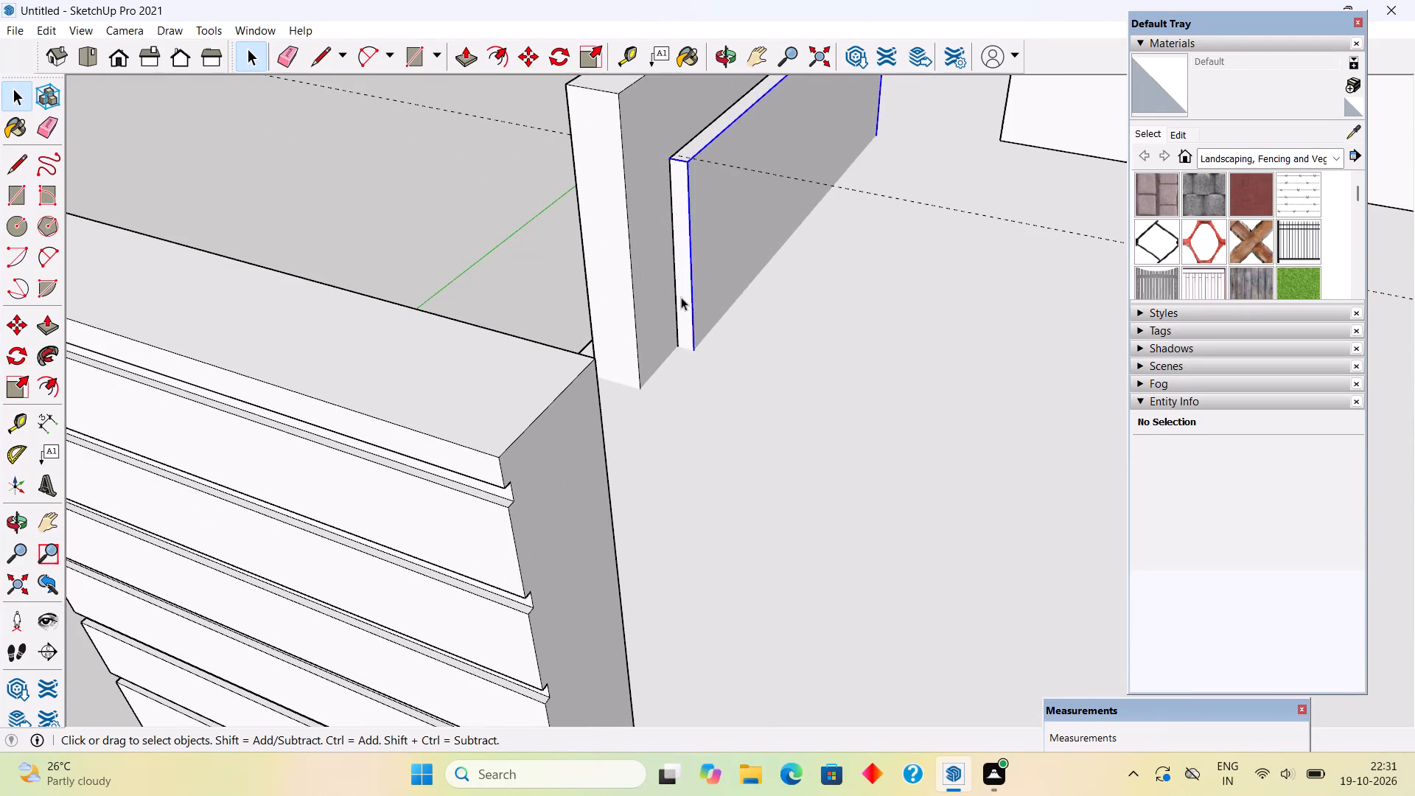
{"action": "key", "text": "l"}
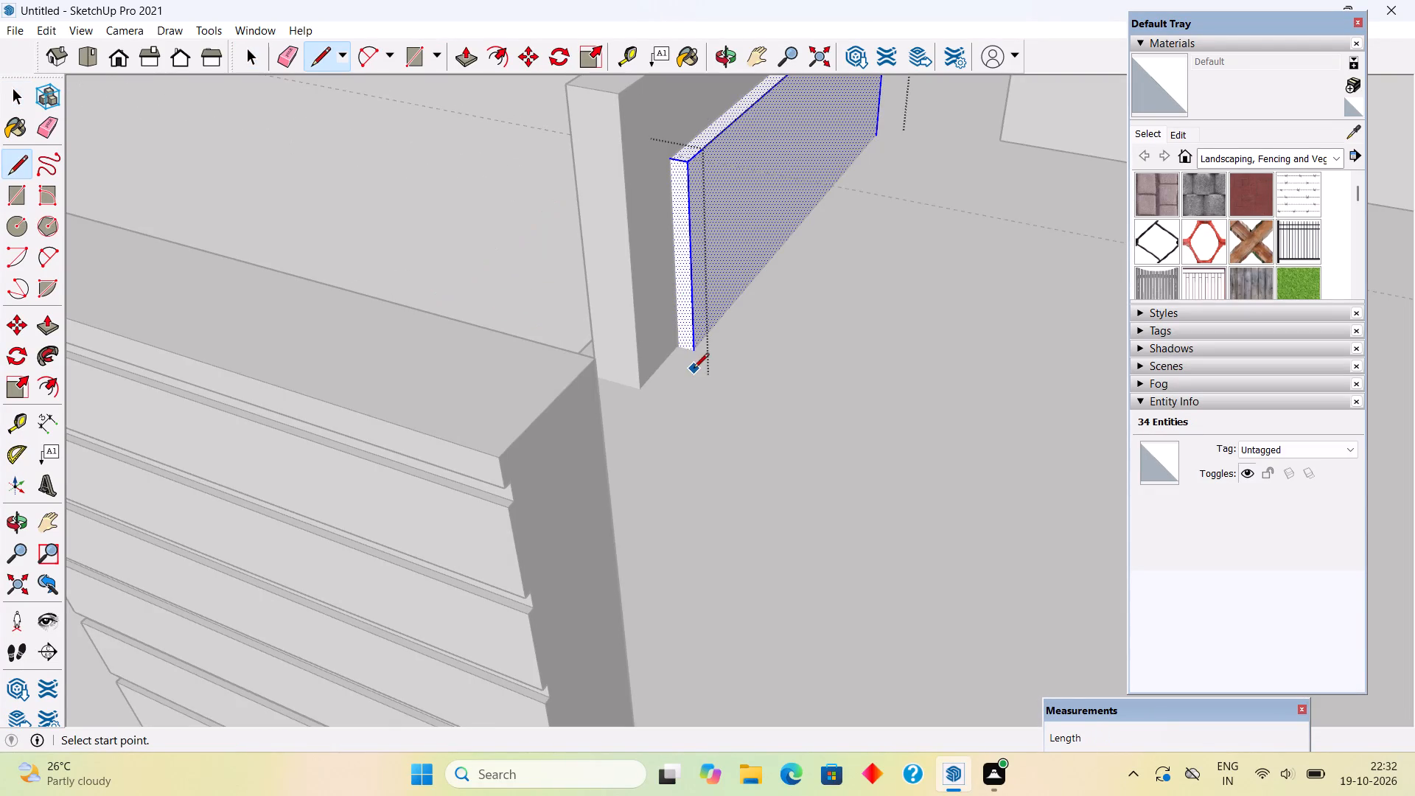
{"action": "left_click", "coordinate": [694, 354]}
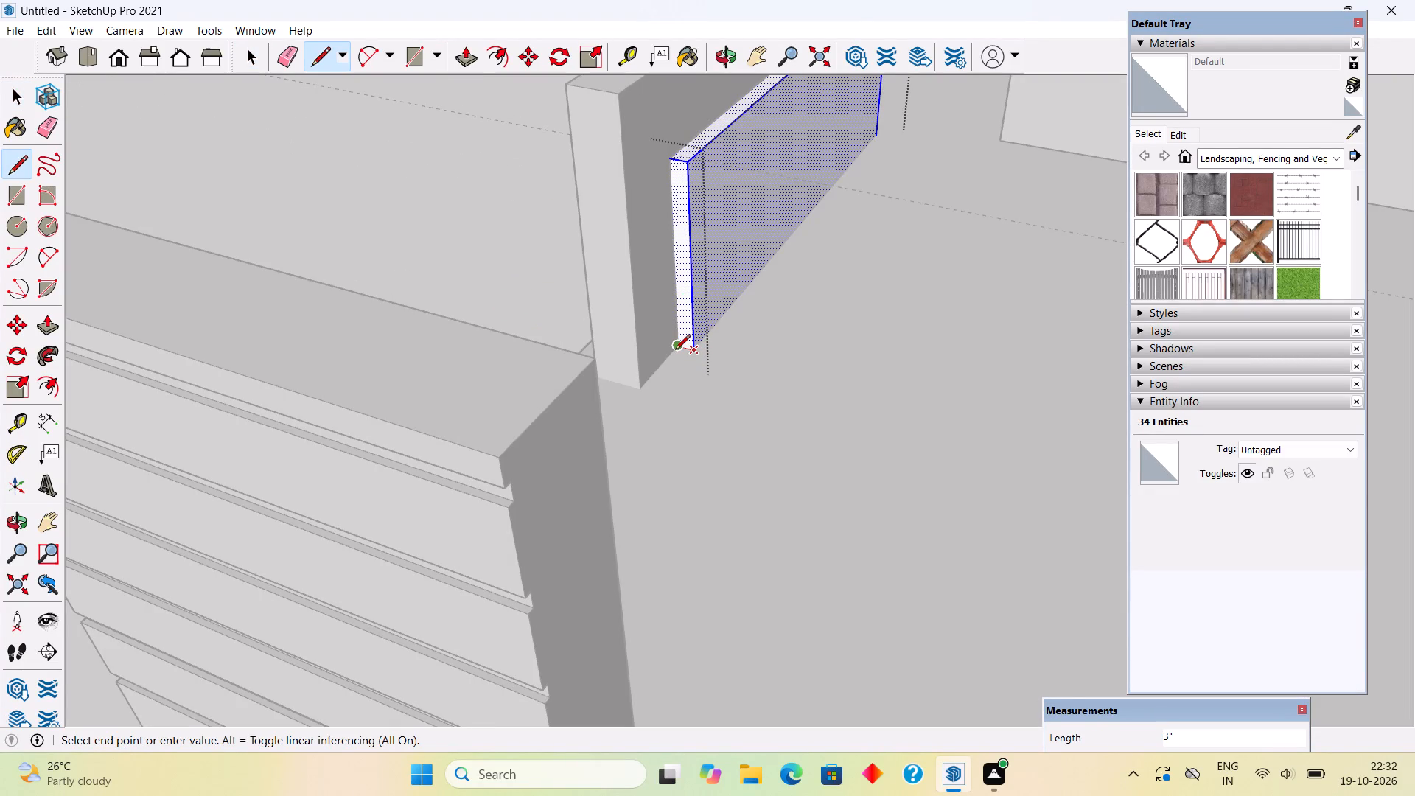
{"action": "left_click", "coordinate": [675, 351]}
Pull the raised wall's end face above the roof slab outward behind the window surround's upright.
{"action": "key", "text": "p"}
{"action": "left_click", "coordinate": [684, 328]}
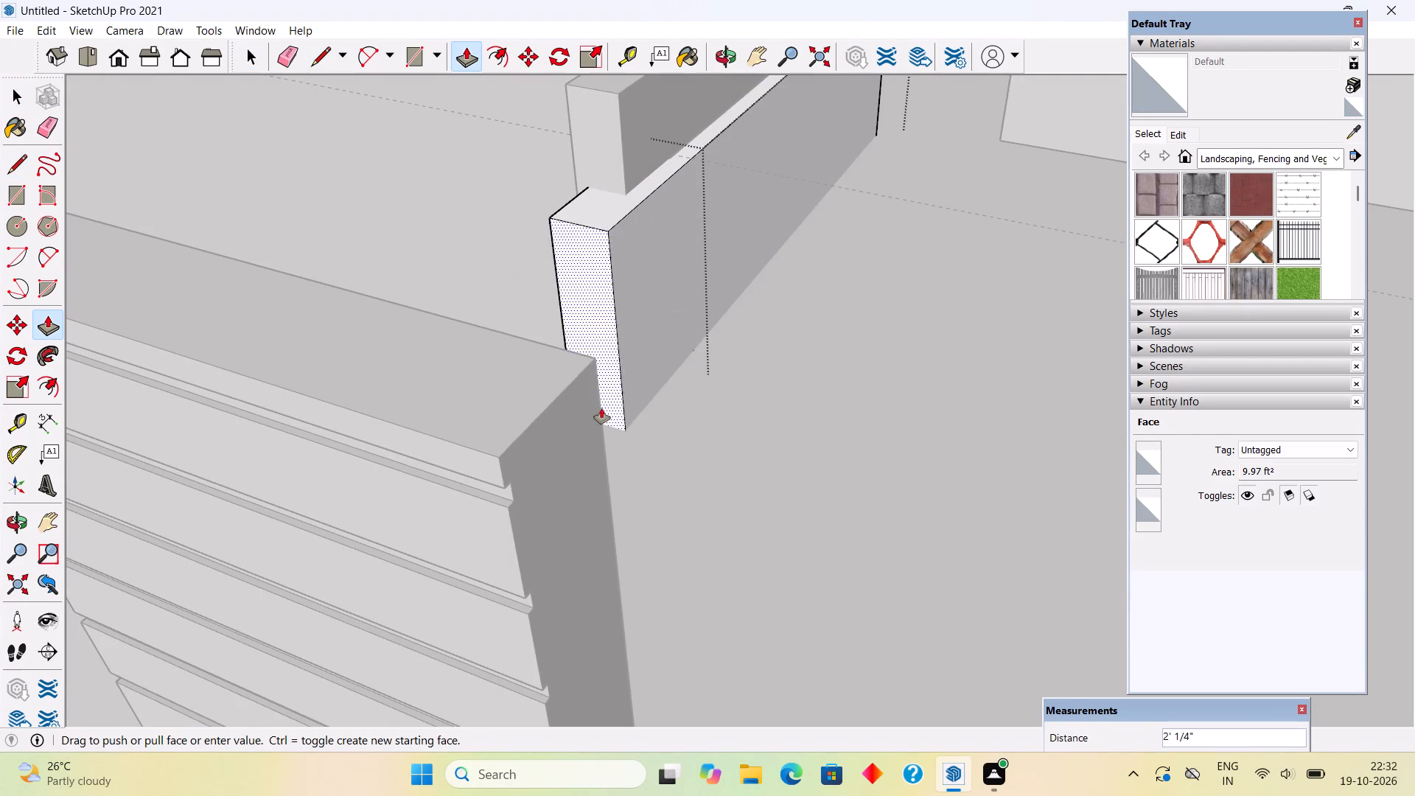
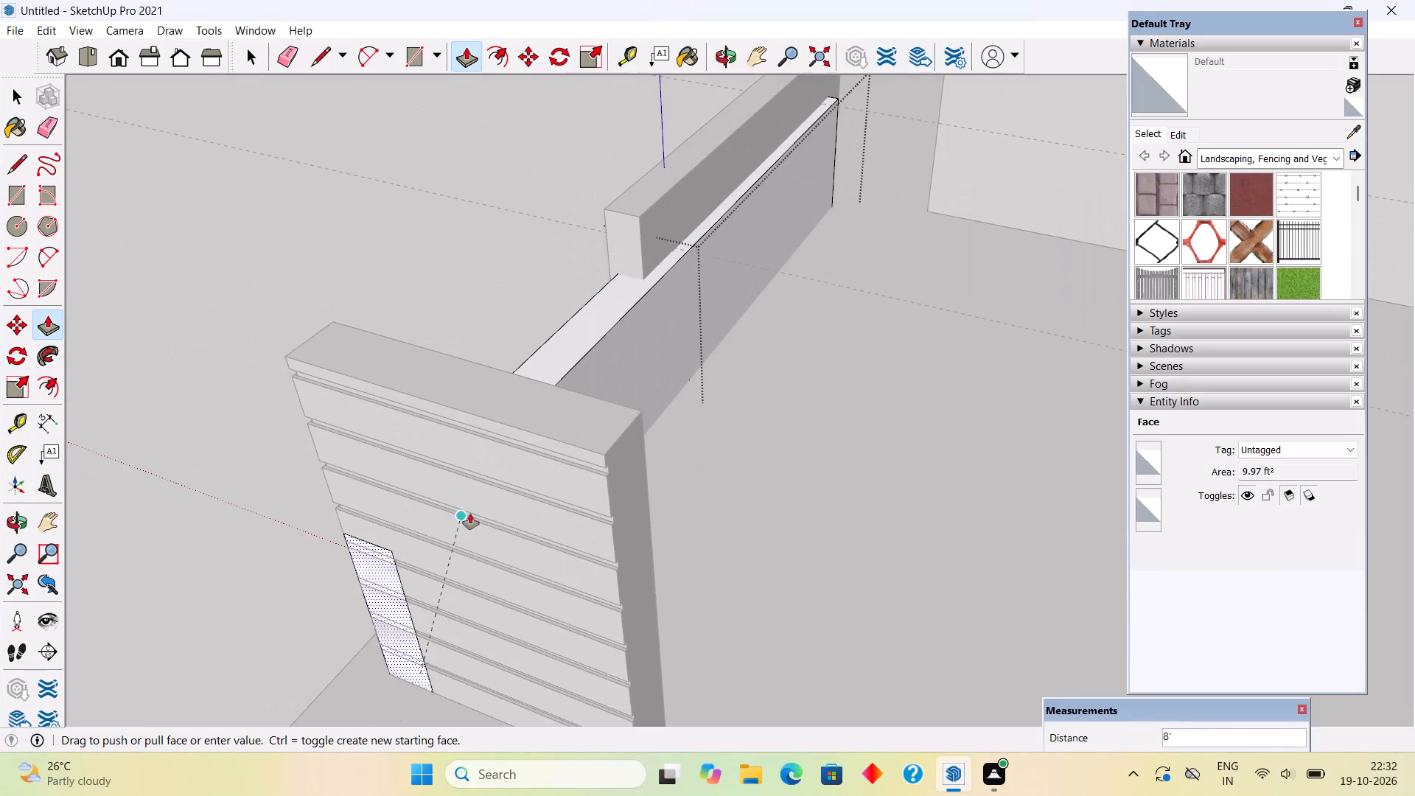
Pull the low roof wall's face 7' 3" out to the edge of the slatted upright.
{"action": "left_click", "coordinate": [654, 512]}
{"action": "key", "text": "space"}
{"action": "left_click", "coordinate": [294, 212]}
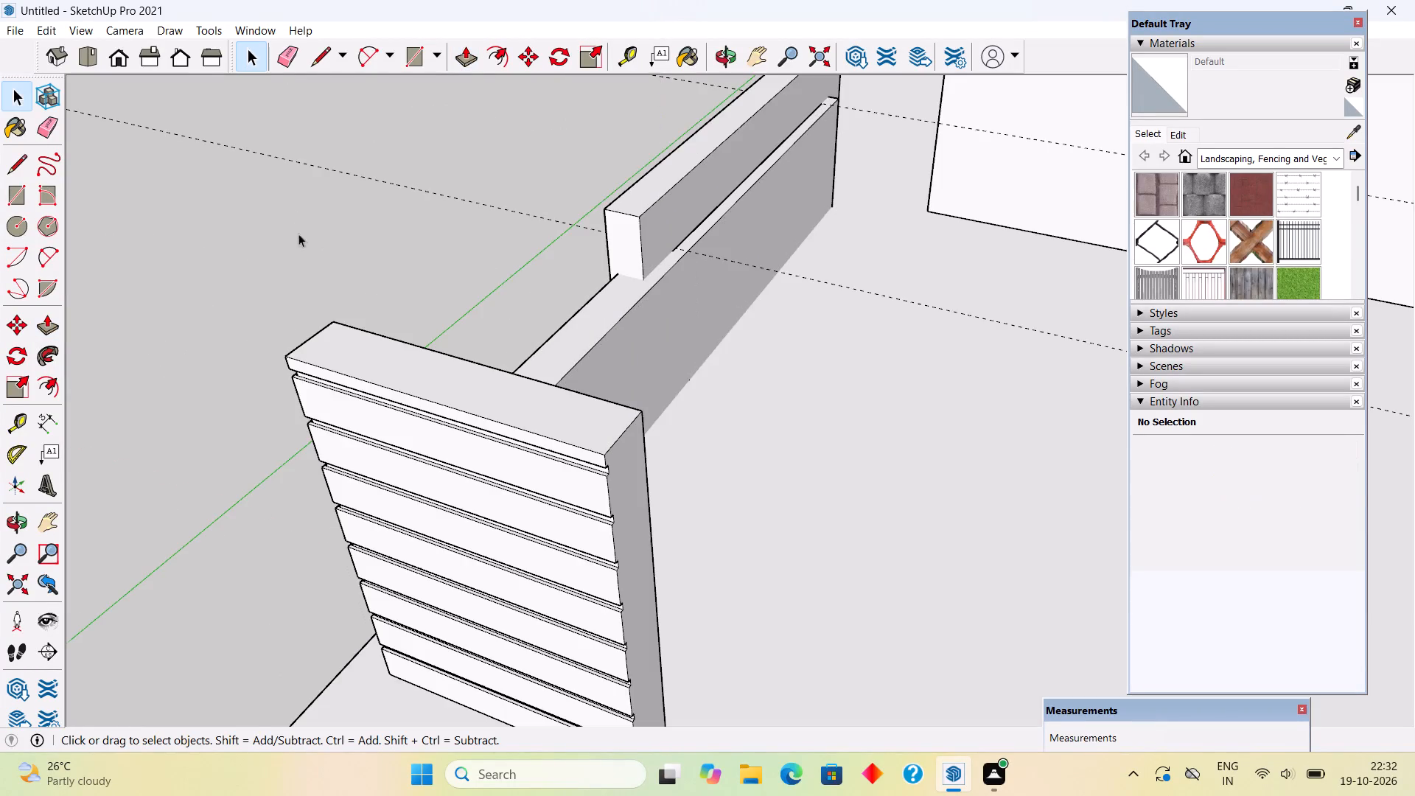
Place a guide 9" in from the outer side edge of the roof slab over the entrance.
{"action": "middle_click_drag", "start_coordinate": [440, 514], "coordinate": [888, 433]}
{"action": "middle_click_drag", "start_coordinate": [752, 500], "coordinate": [1033, 422]}
{"action": "scroll", "coordinate": [1034, 422], "scroll_direction": "down", "scroll_amount": 8}
{"action": "scroll", "coordinate": [892, 453], "scroll_direction": "down", "scroll_amount": 4}
{"action": "scroll", "coordinate": [497, 466], "scroll_direction": "down", "scroll_amount": 4}
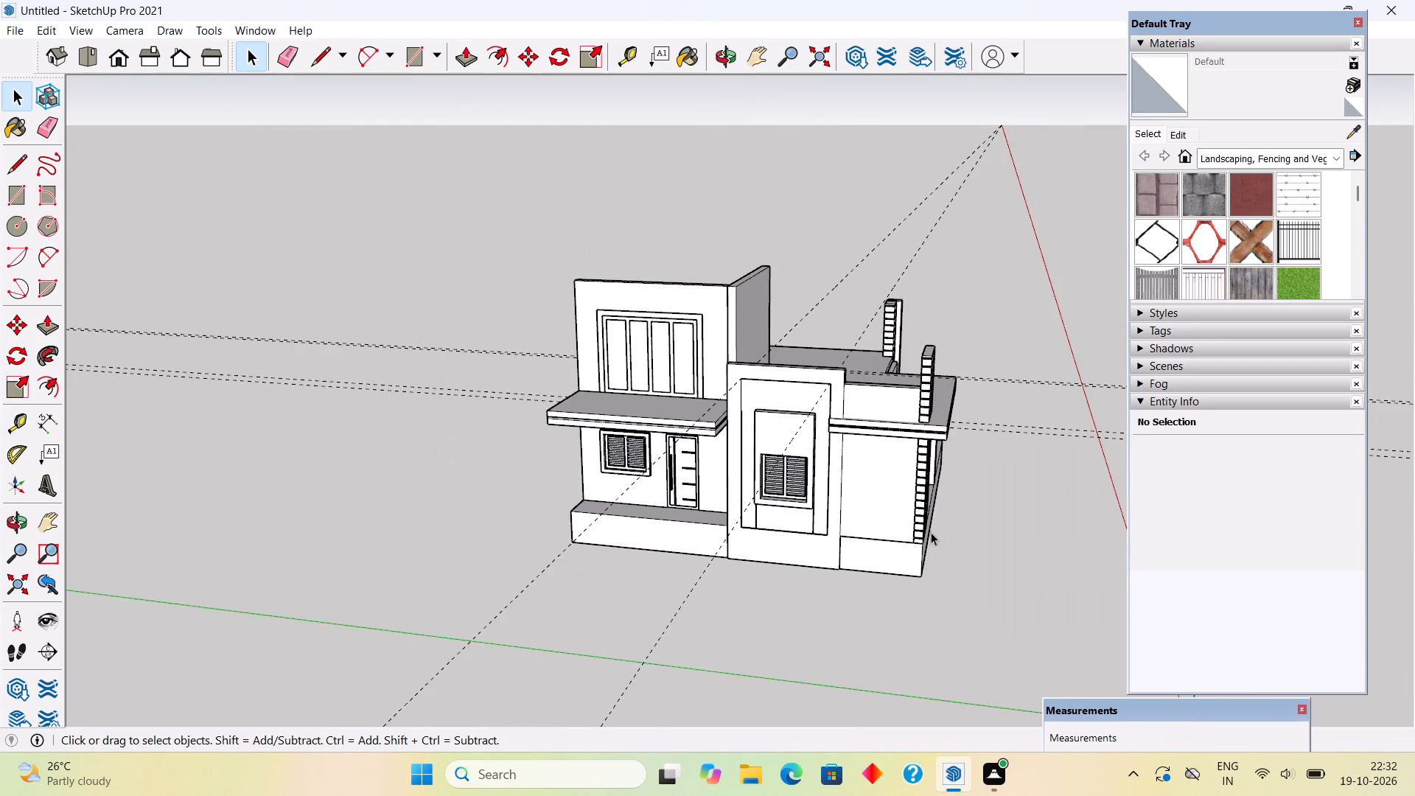
{"action": "middle_click_drag", "start_coordinate": [901, 537], "coordinate": [394, 410]}
{"action": "middle_click_drag", "start_coordinate": [517, 414], "coordinate": [983, 605]}
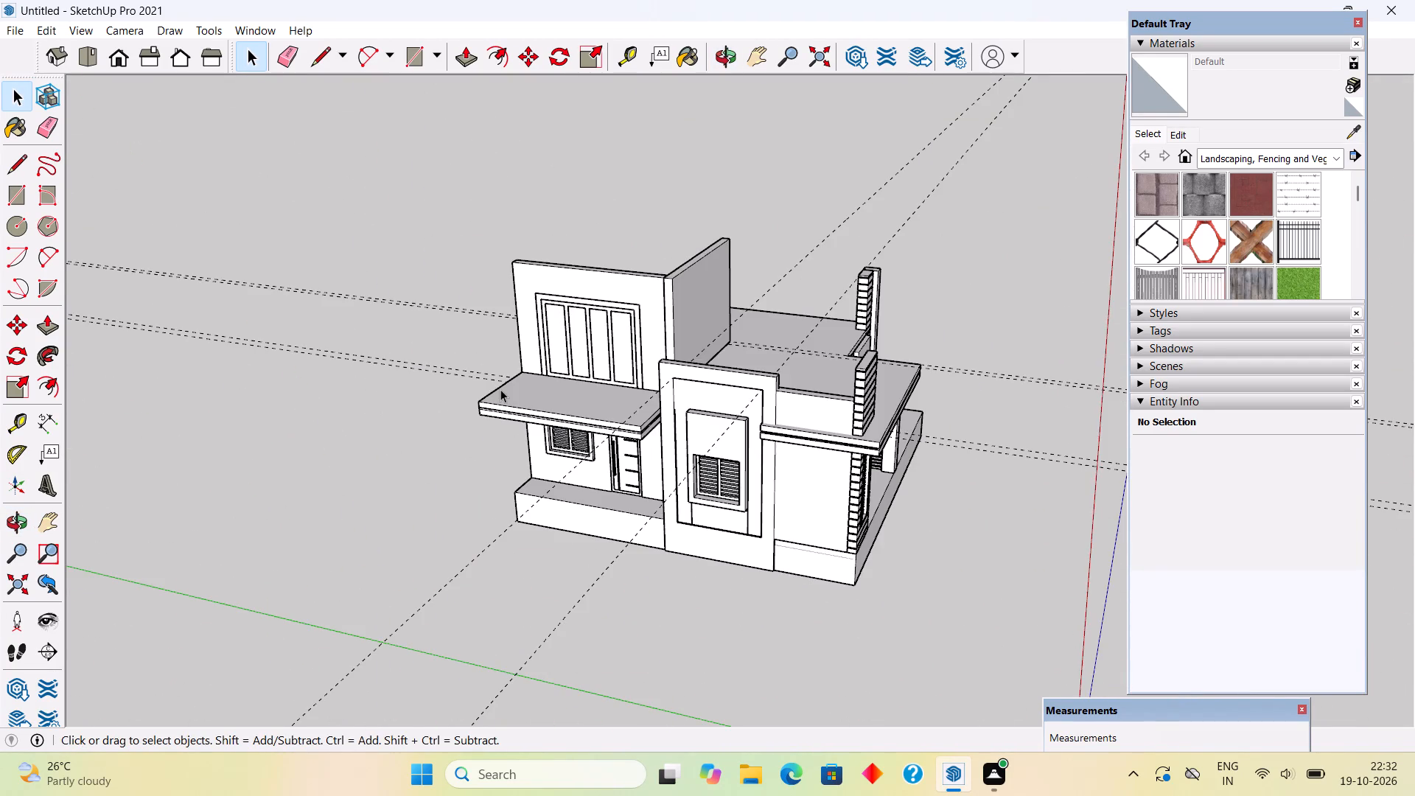
{"action": "middle_click_drag", "start_coordinate": [503, 392], "coordinate": [578, 443]}
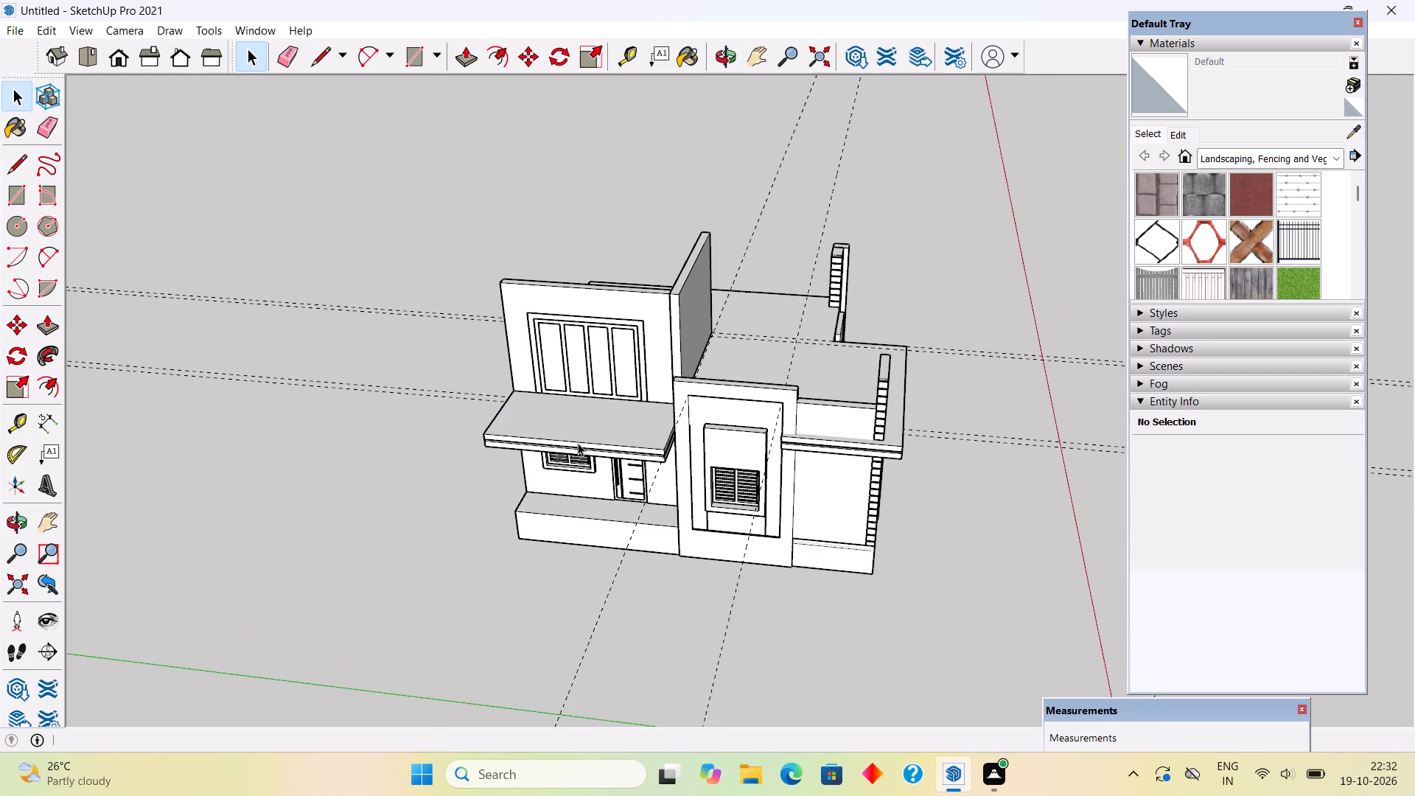
{"action": "middle_click_drag", "start_coordinate": [489, 505], "coordinate": [646, 474]}
{"action": "middle_click_drag", "start_coordinate": [568, 444], "coordinate": [552, 520]}
{"action": "scroll", "coordinate": [511, 422], "scroll_direction": "up", "scroll_amount": 6}
{"action": "middle_click_drag", "start_coordinate": [565, 444], "coordinate": [590, 564]}
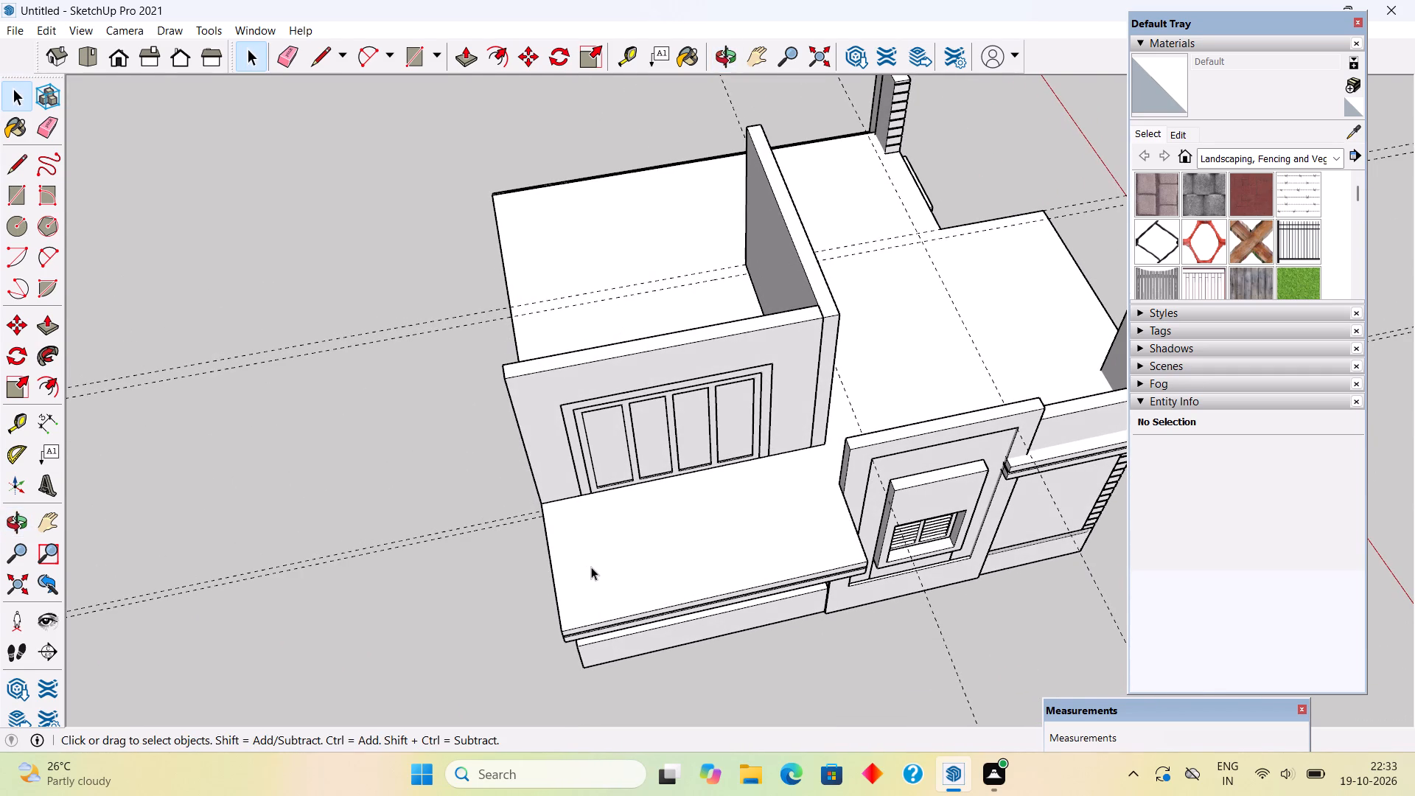
{"action": "key", "text": "t"}
{"action": "left_click", "coordinate": [559, 588]}
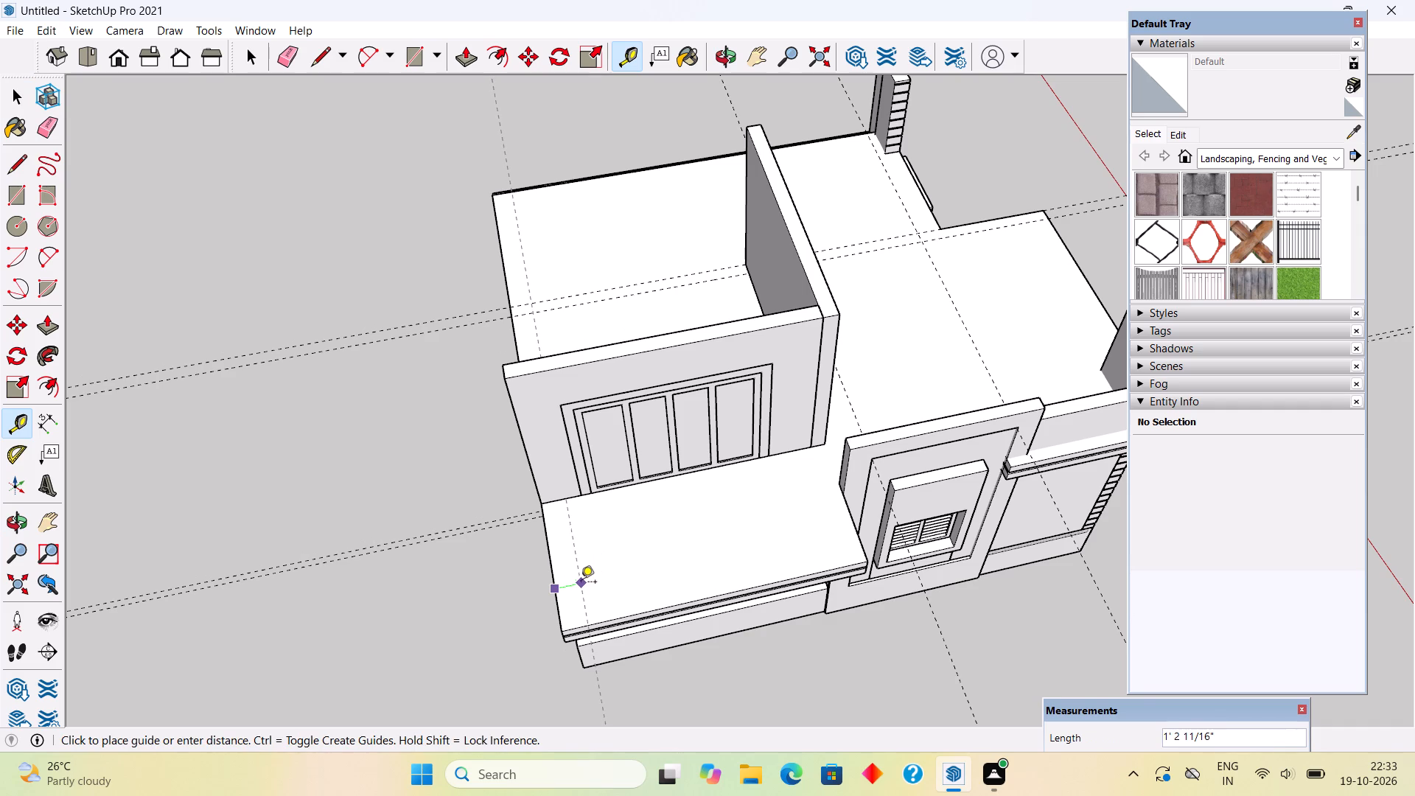
{"action": "type", "text": "9\""}
{"action": "key", "text": "Return"}
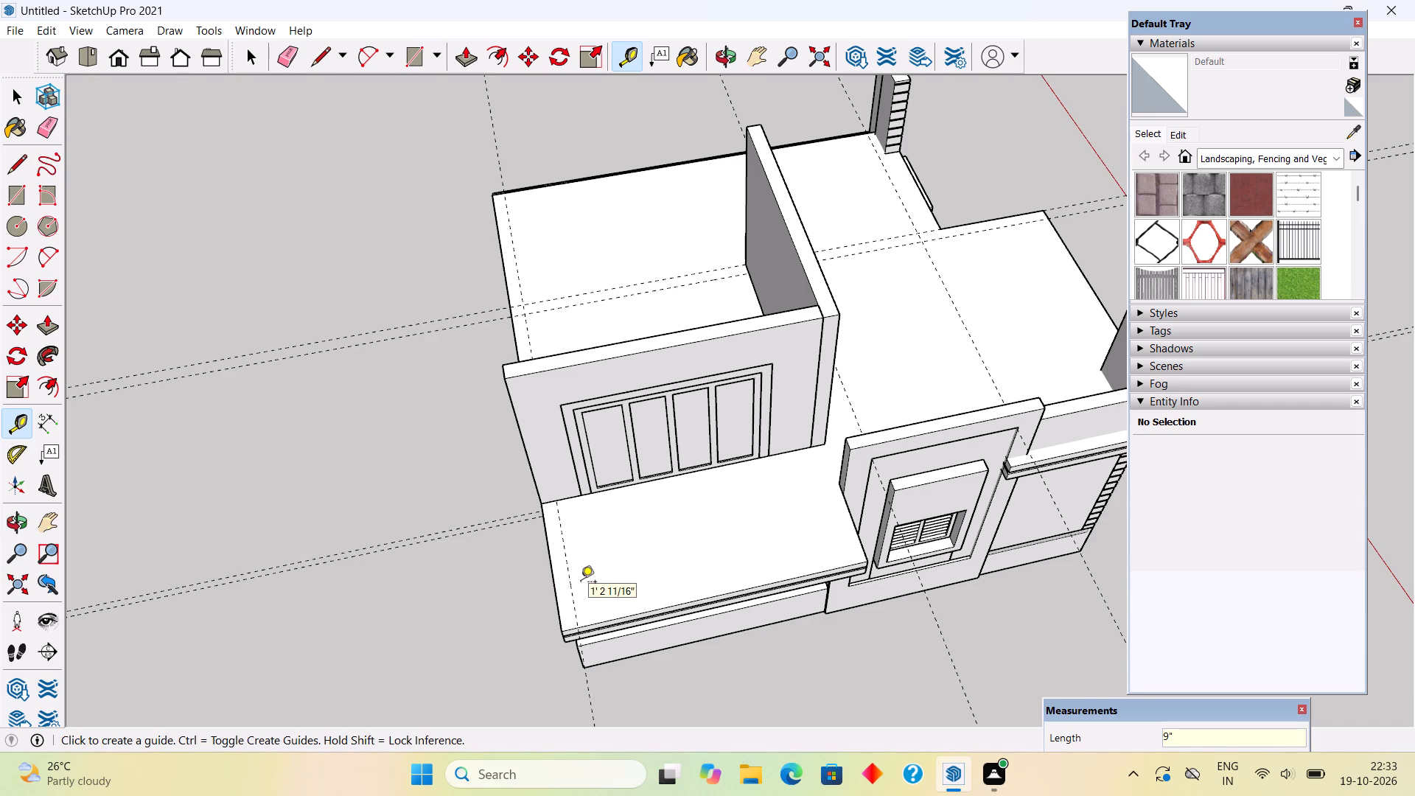
{"action": "left_click", "coordinate": [693, 602]}
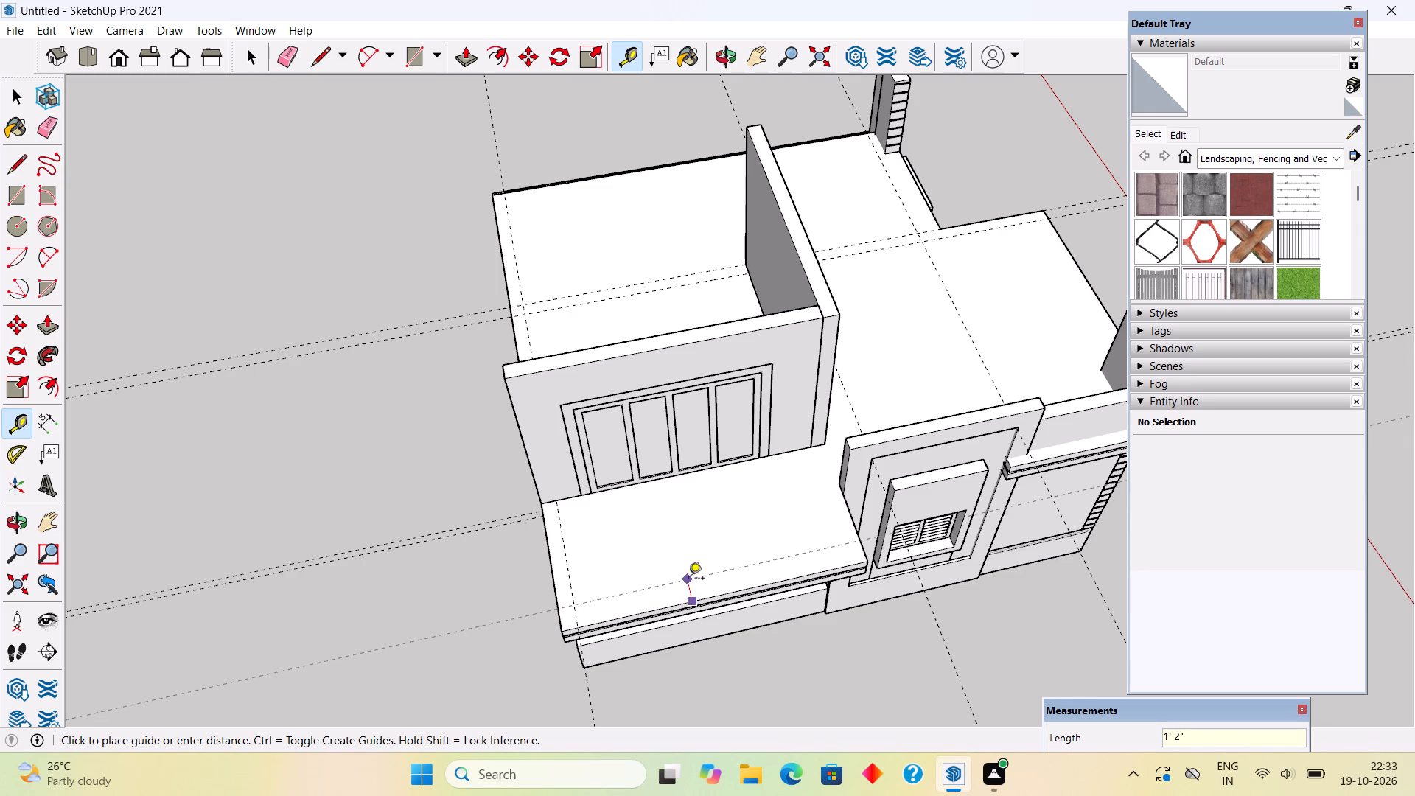
{"action": "key", "text": "space"}
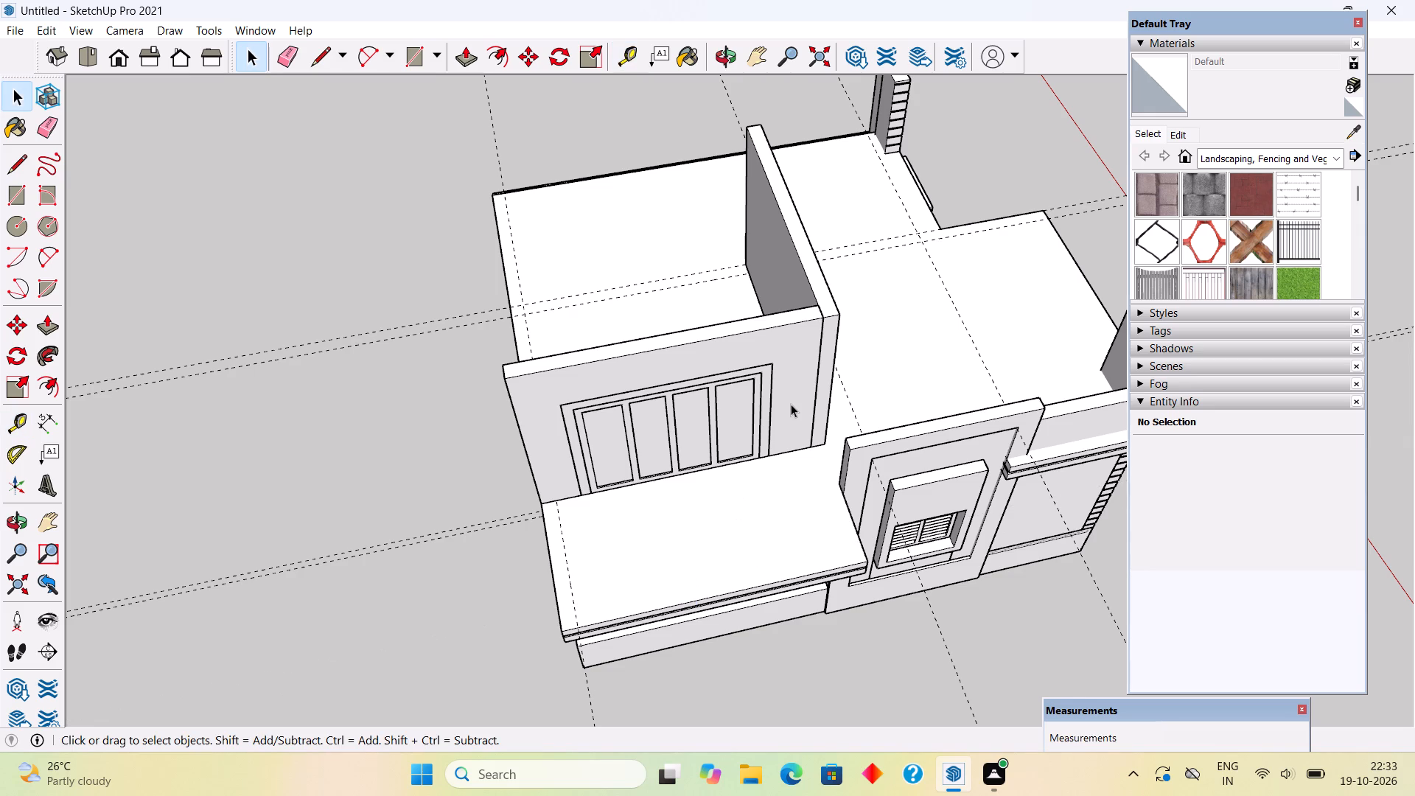
Move the upper storey's window wall and adjoining side wall 2' 6" forward to the corner of the projecting window surround.
{"action": "left_click", "coordinate": [791, 404]}
{"action": "scroll", "coordinate": [829, 475], "scroll_direction": "up", "scroll_amount": 10}
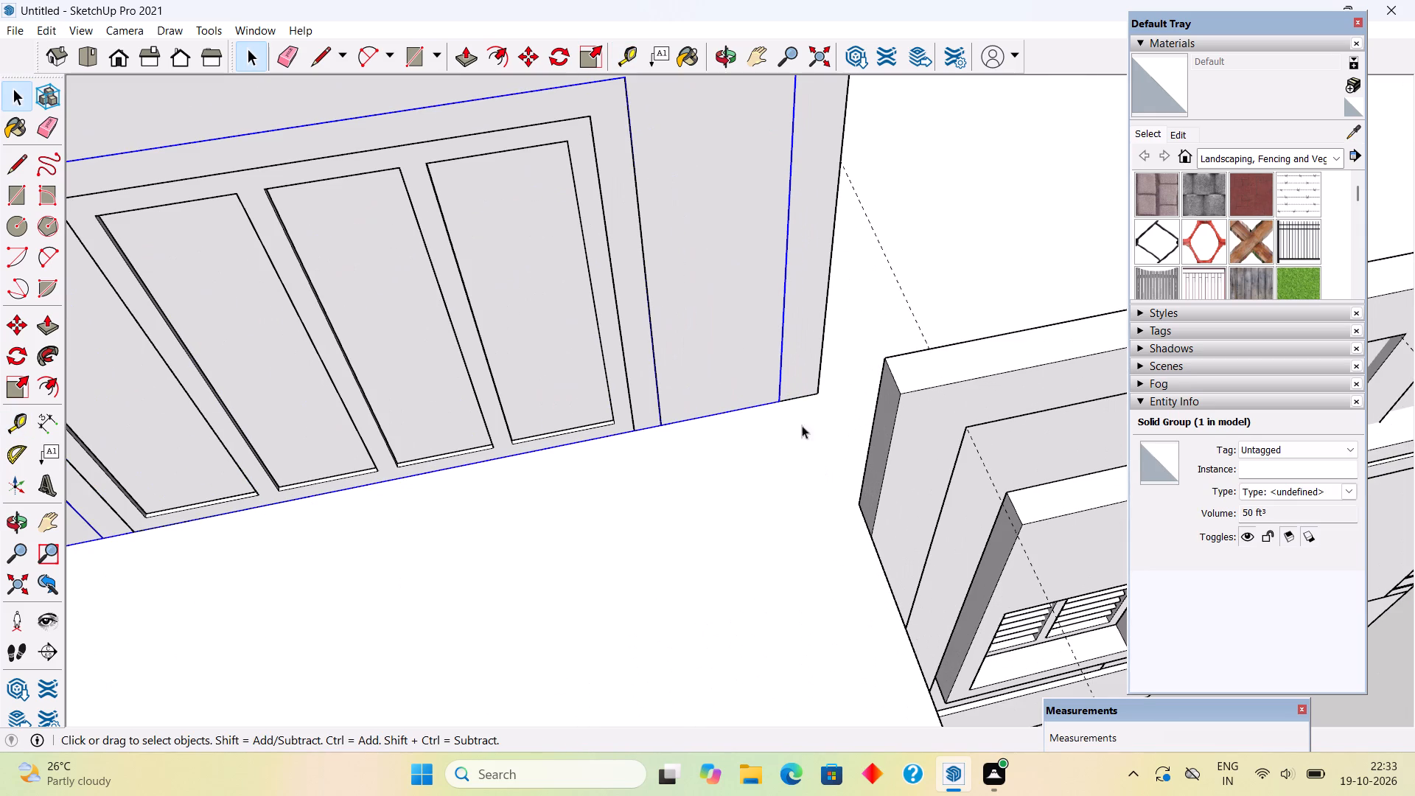
{"action": "left_click", "coordinate": [793, 391]}
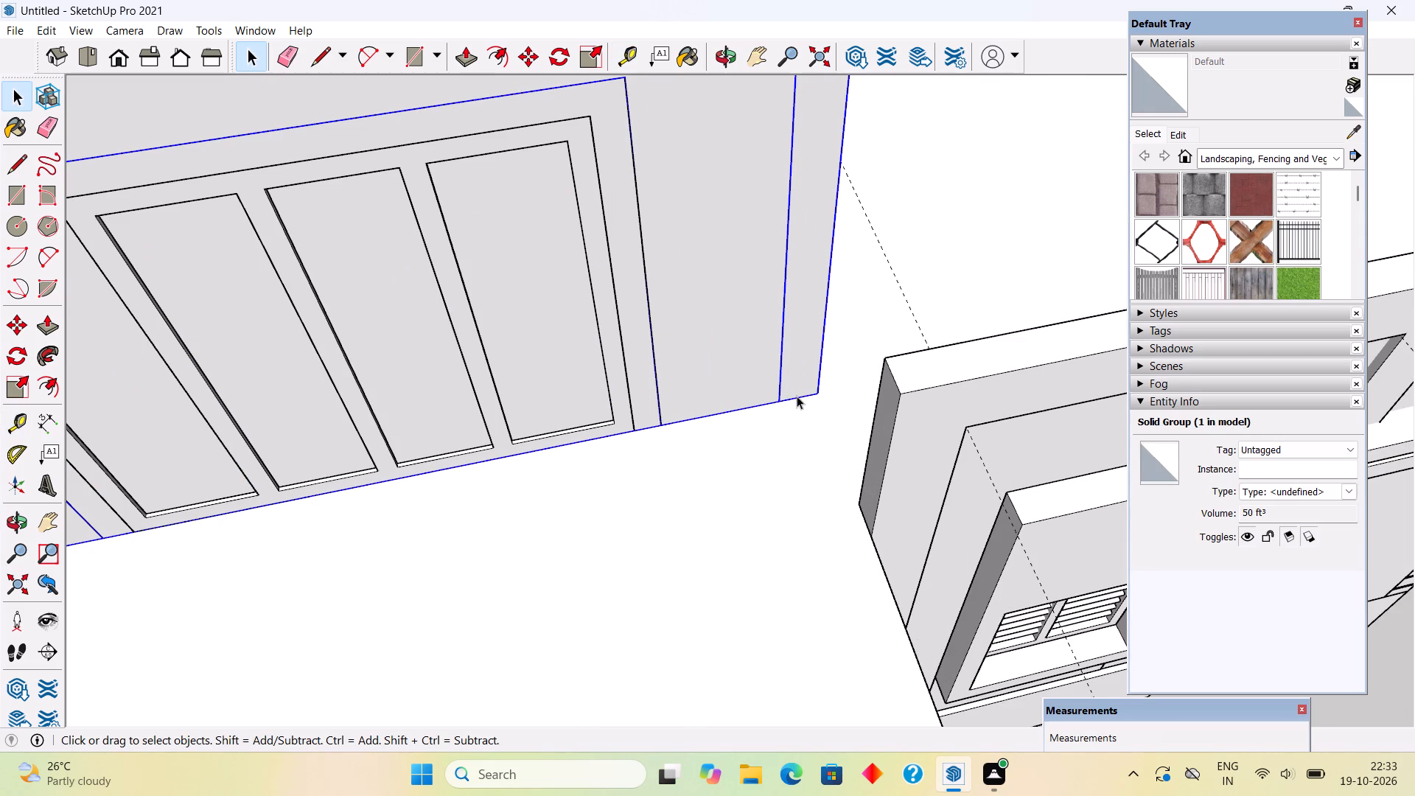
{"action": "key", "text": "m"}
{"action": "left_click", "coordinate": [817, 397]}
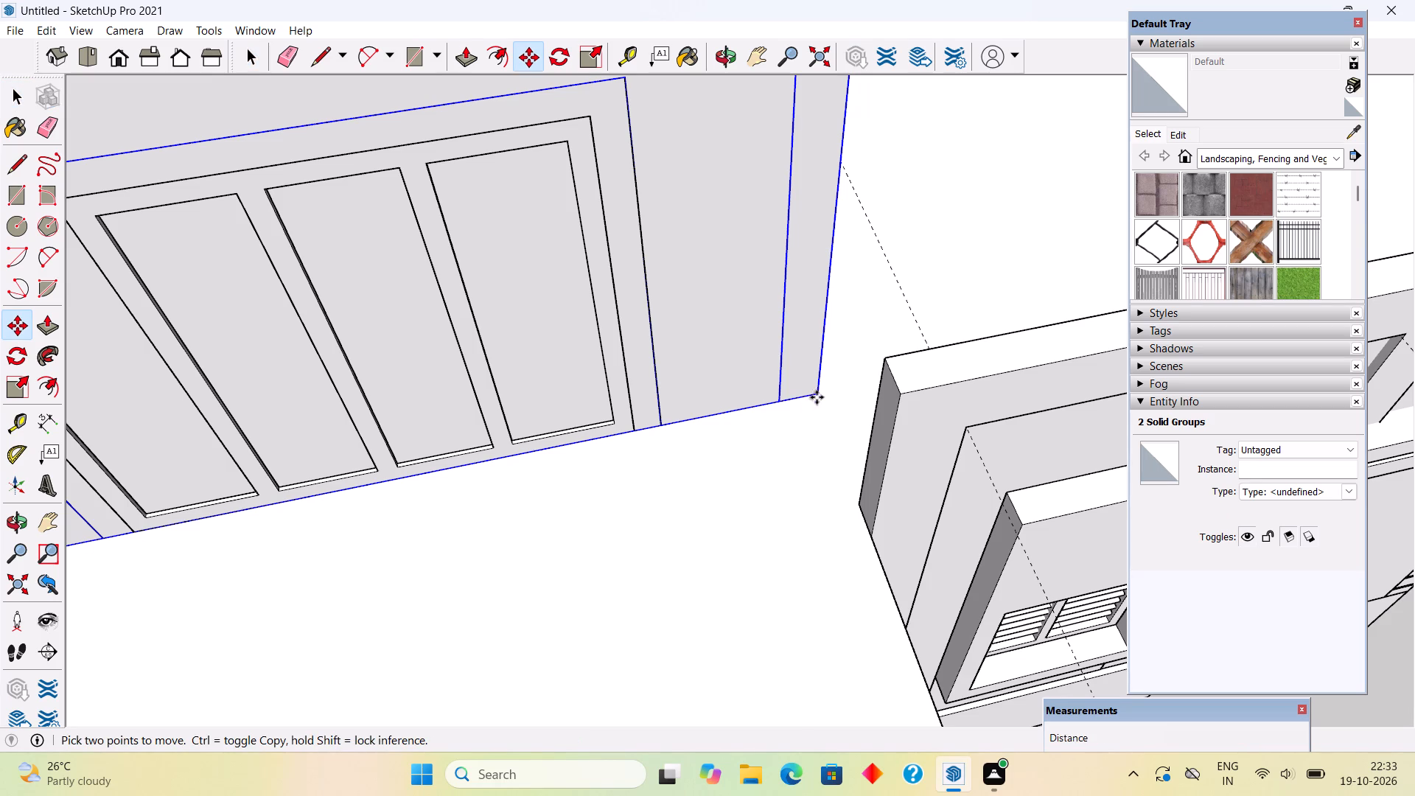
{"action": "left_click", "coordinate": [860, 500]}
{"action": "middle_click_drag", "start_coordinate": [740, 436], "coordinate": [658, 209]}
{"action": "scroll", "coordinate": [658, 209], "scroll_direction": "down", "scroll_amount": 8}
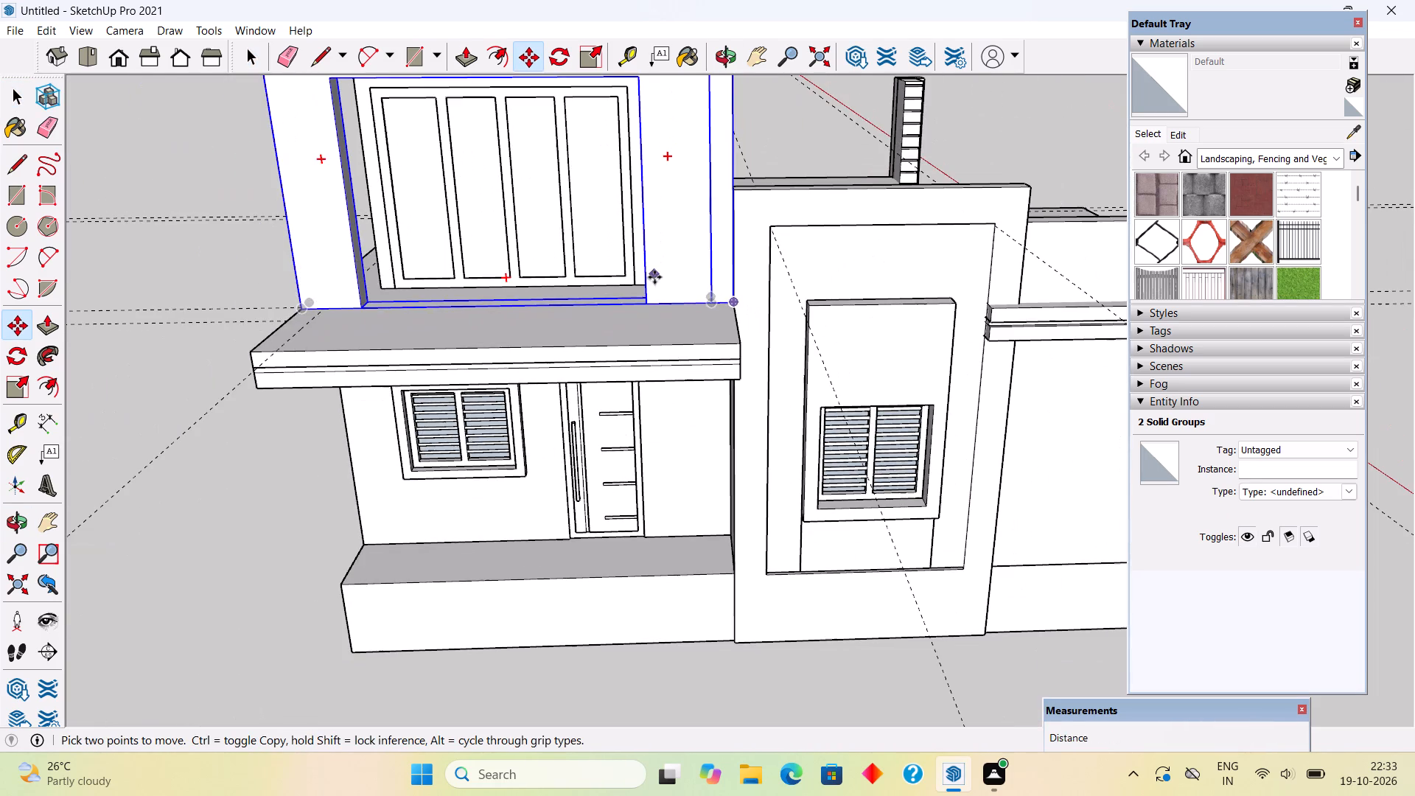
{"action": "middle_click_drag", "start_coordinate": [654, 359], "coordinate": [663, 383]}
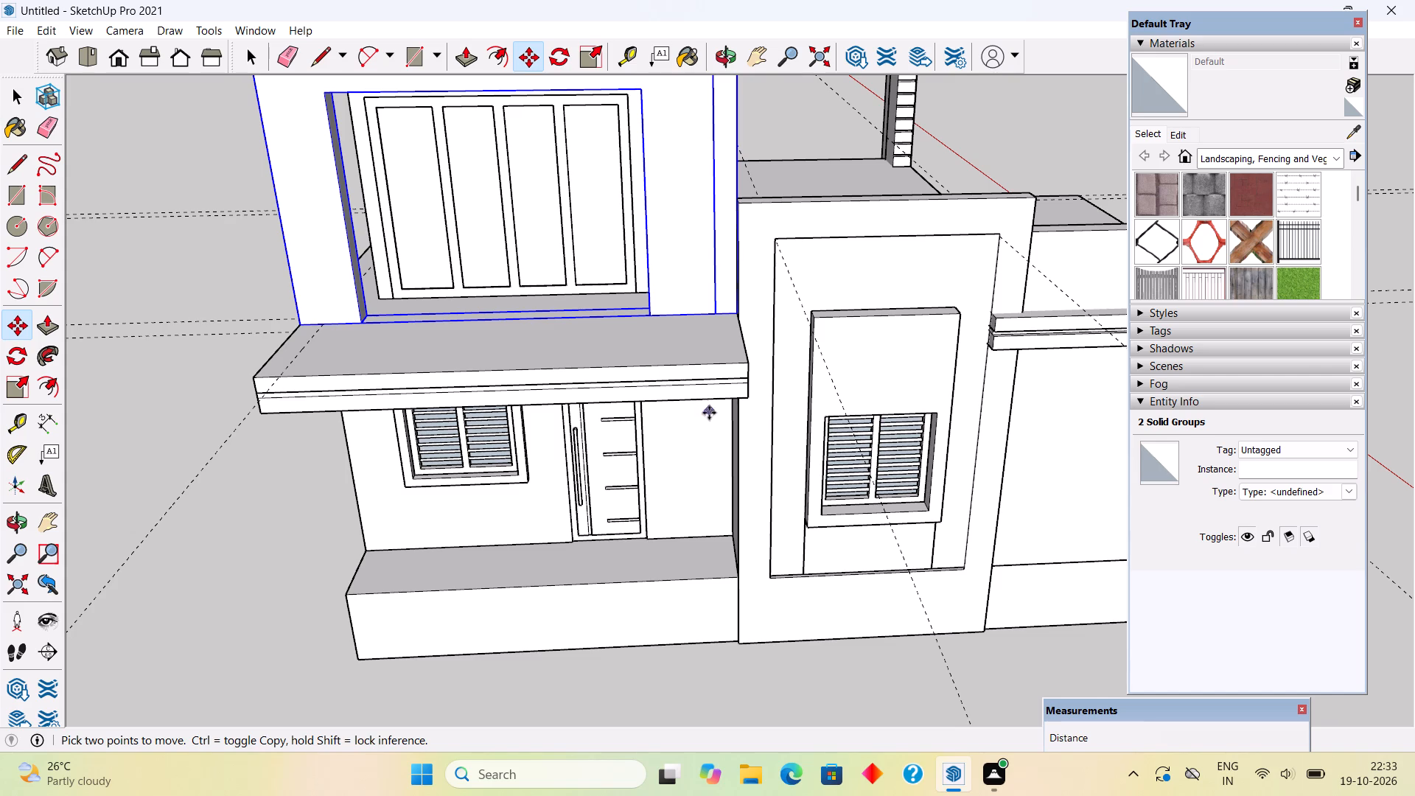
{"action": "middle_click_drag", "start_coordinate": [660, 377], "coordinate": [759, 458]}
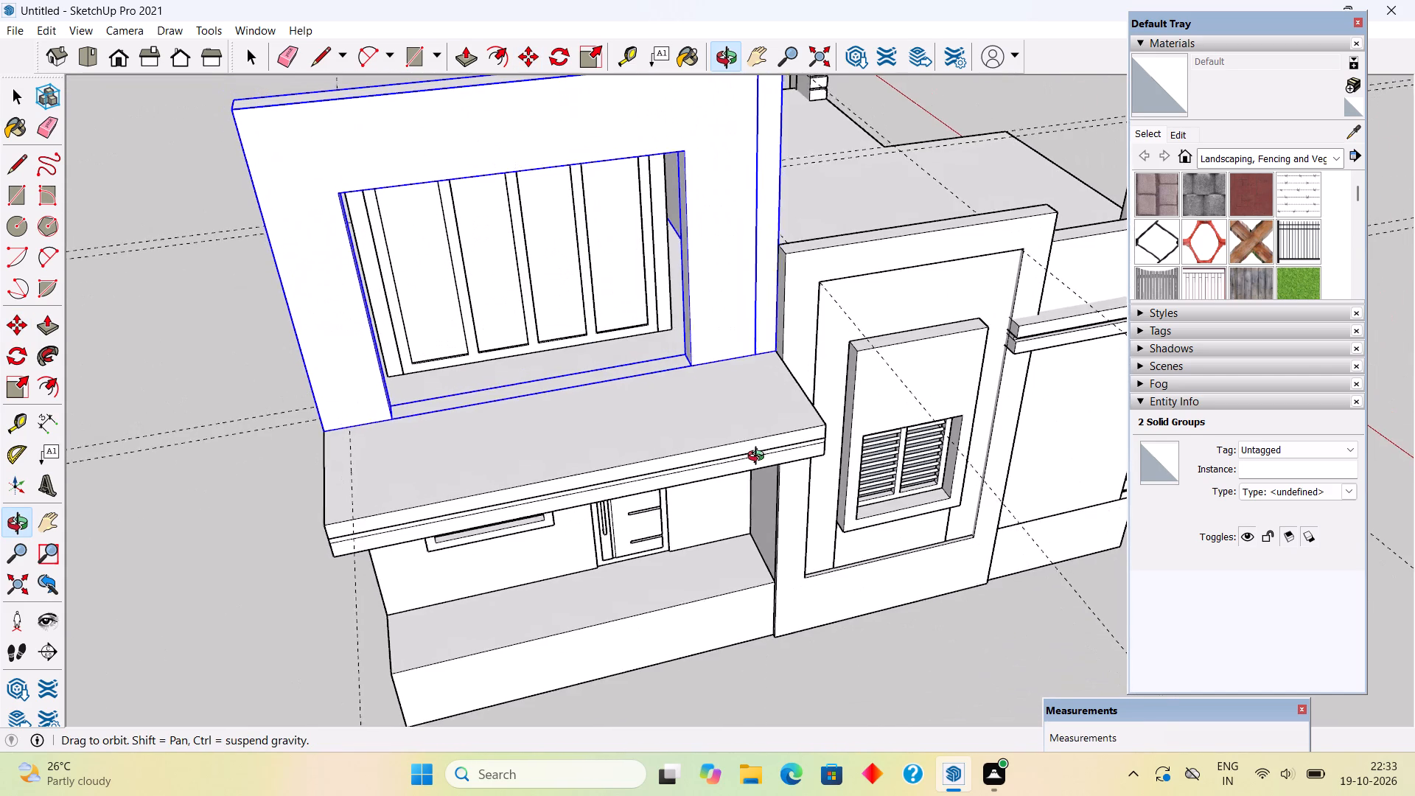
{"action": "middle_click_drag", "start_coordinate": [759, 458], "coordinate": [760, 464]}
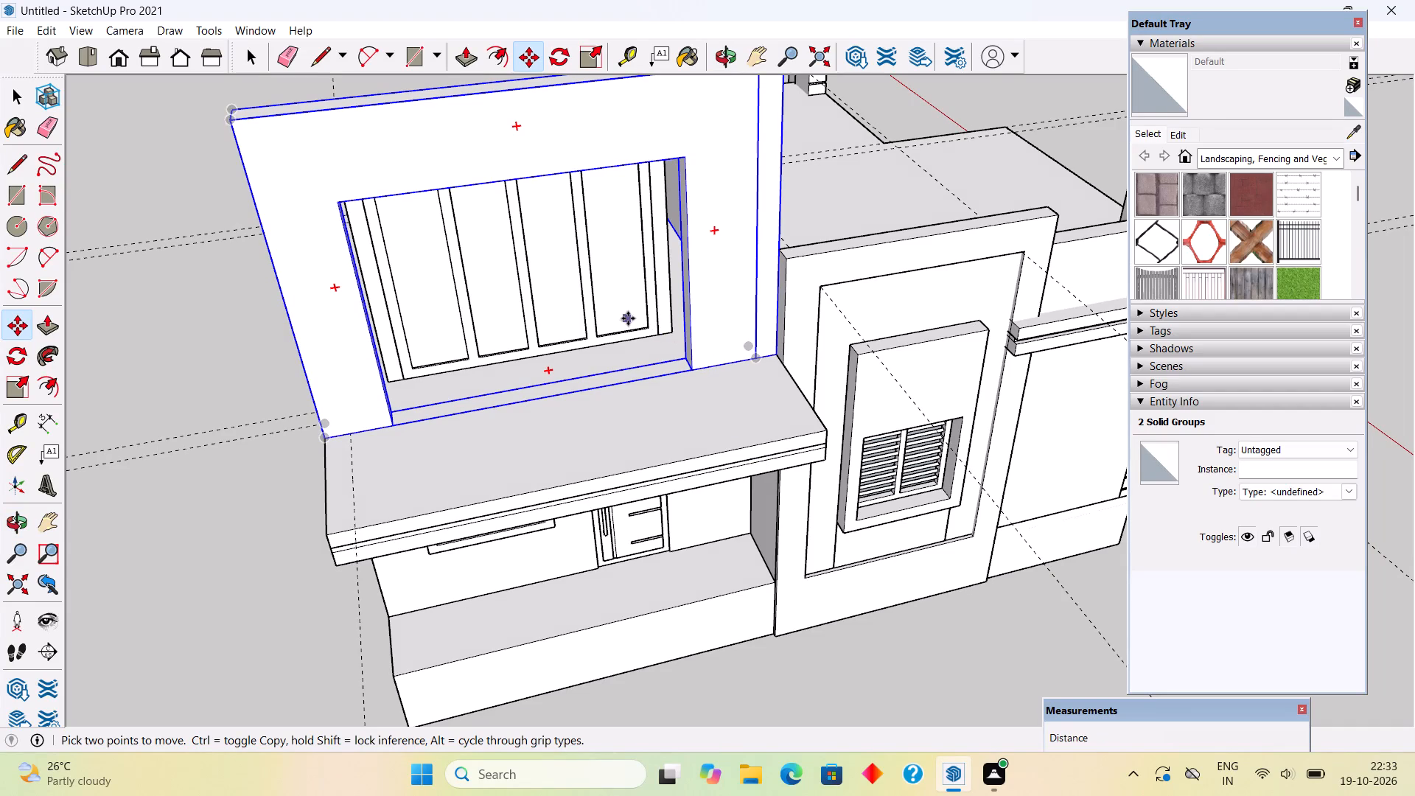
{"action": "key", "text": "space"}
Select the upper window's outer frame, inner frame and all four tall panels together.
{"action": "scroll", "coordinate": [623, 318], "scroll_direction": "down", "scroll_amount": 6}
{"action": "middle_click_drag", "start_coordinate": [618, 308], "coordinate": [571, 184]}
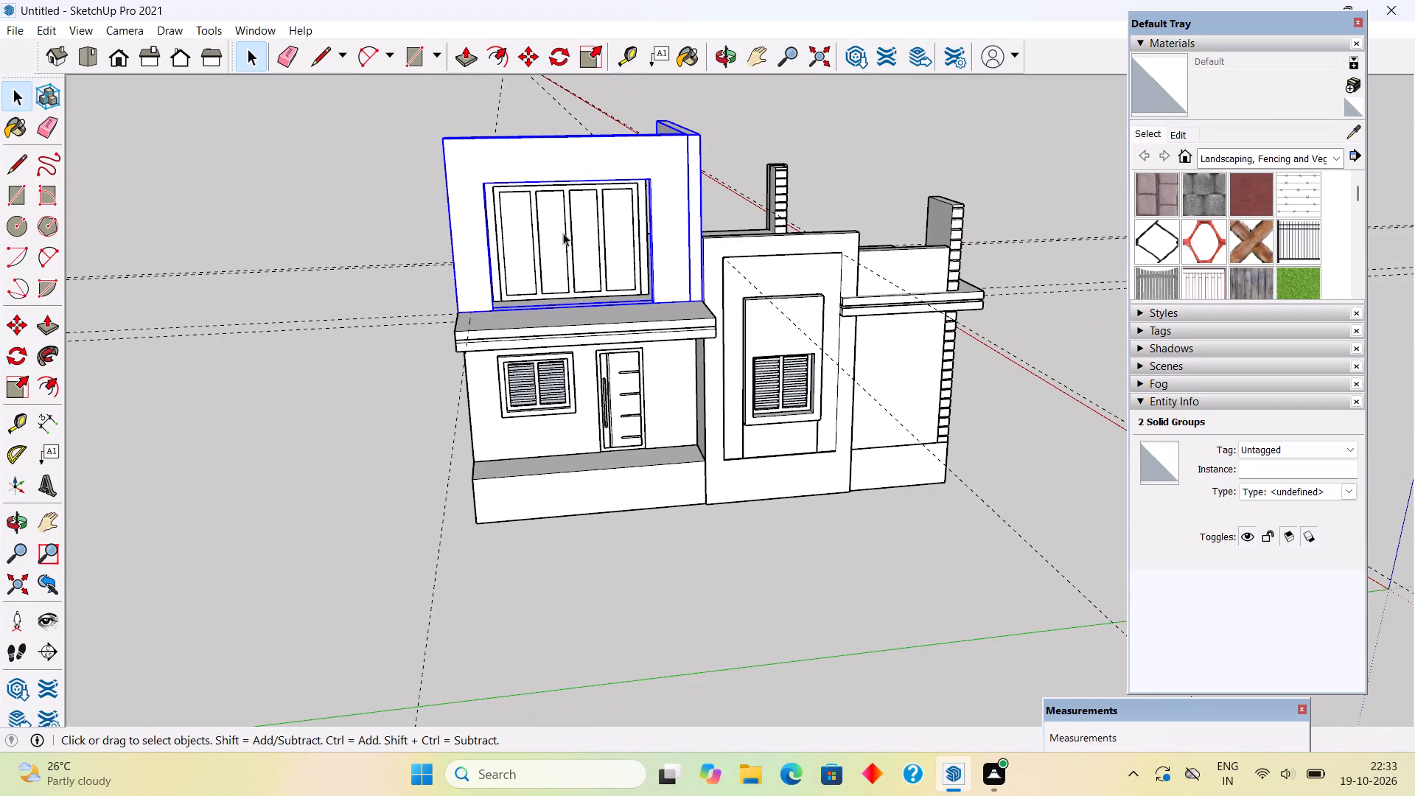
{"action": "left_click", "coordinate": [563, 233]}
{"action": "scroll", "coordinate": [566, 237], "scroll_direction": "up", "scroll_amount": 10}
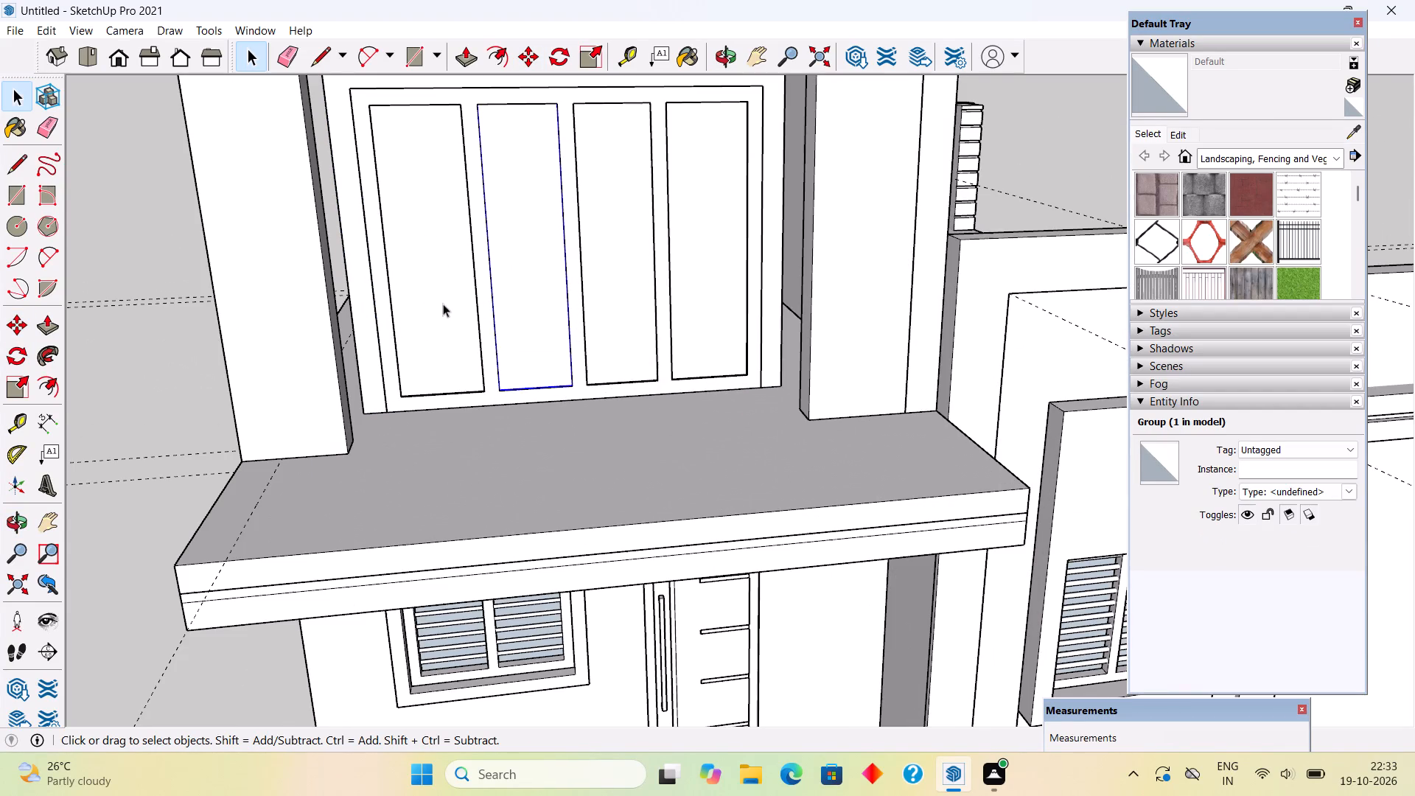
{"action": "left_click", "coordinate": [364, 354]}
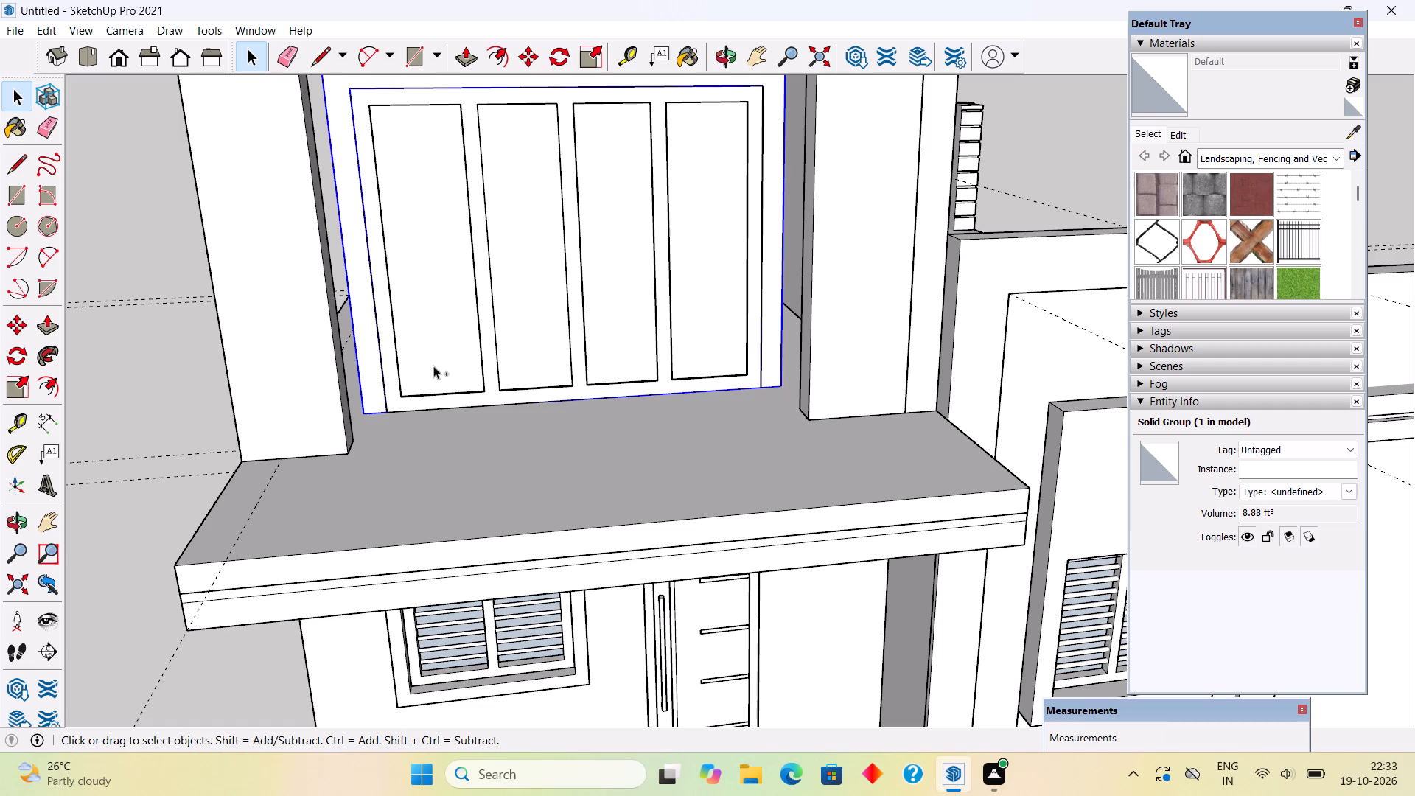
{"action": "left_click", "coordinate": [435, 363], "text": "ctrl"}
{"action": "left_click", "coordinate": [404, 406], "text": "ctrl"}
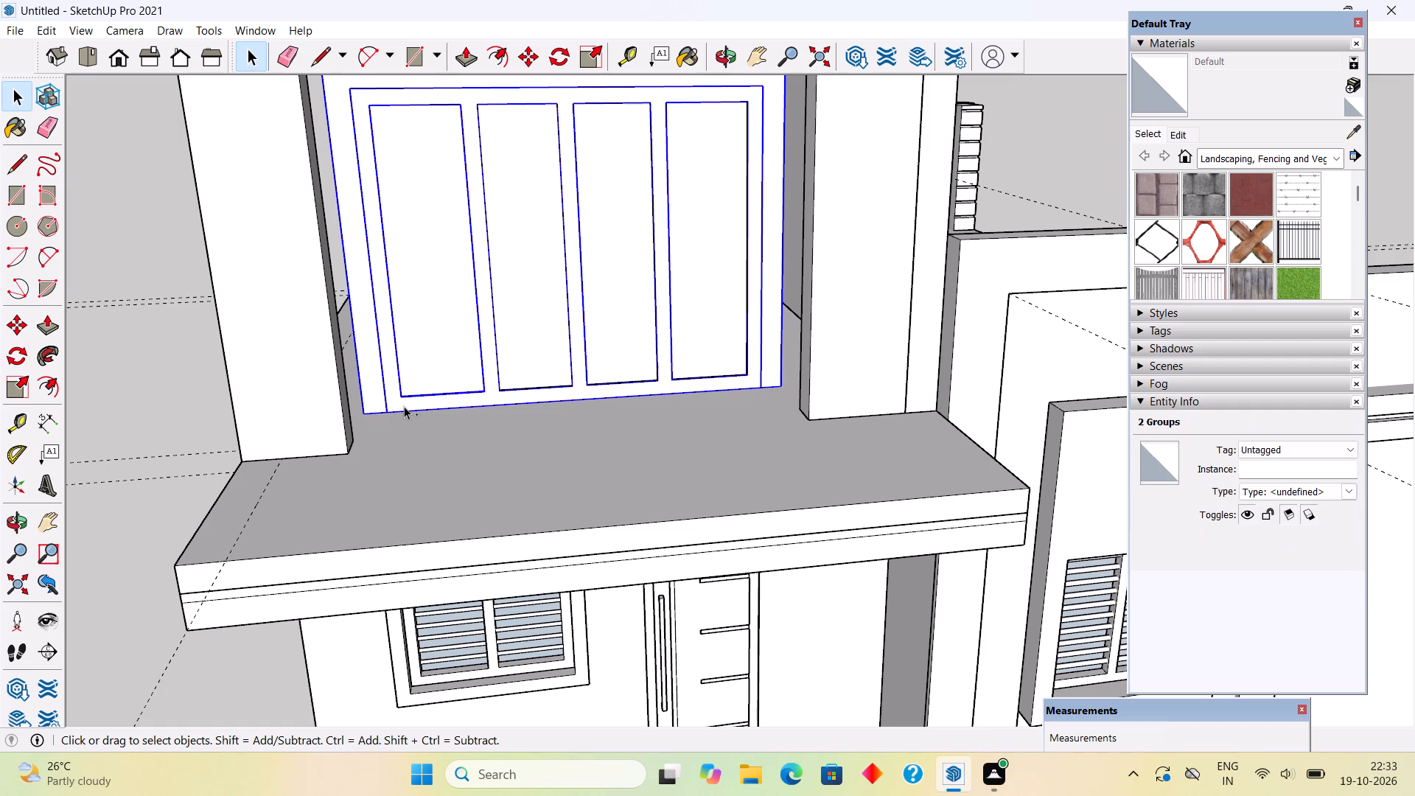
{"action": "left_click", "coordinate": [692, 346], "text": "ctrl"}
{"action": "left_click", "coordinate": [621, 340], "text": "ctrl"}
{"action": "left_click", "coordinate": [550, 349], "text": "ctrl"}
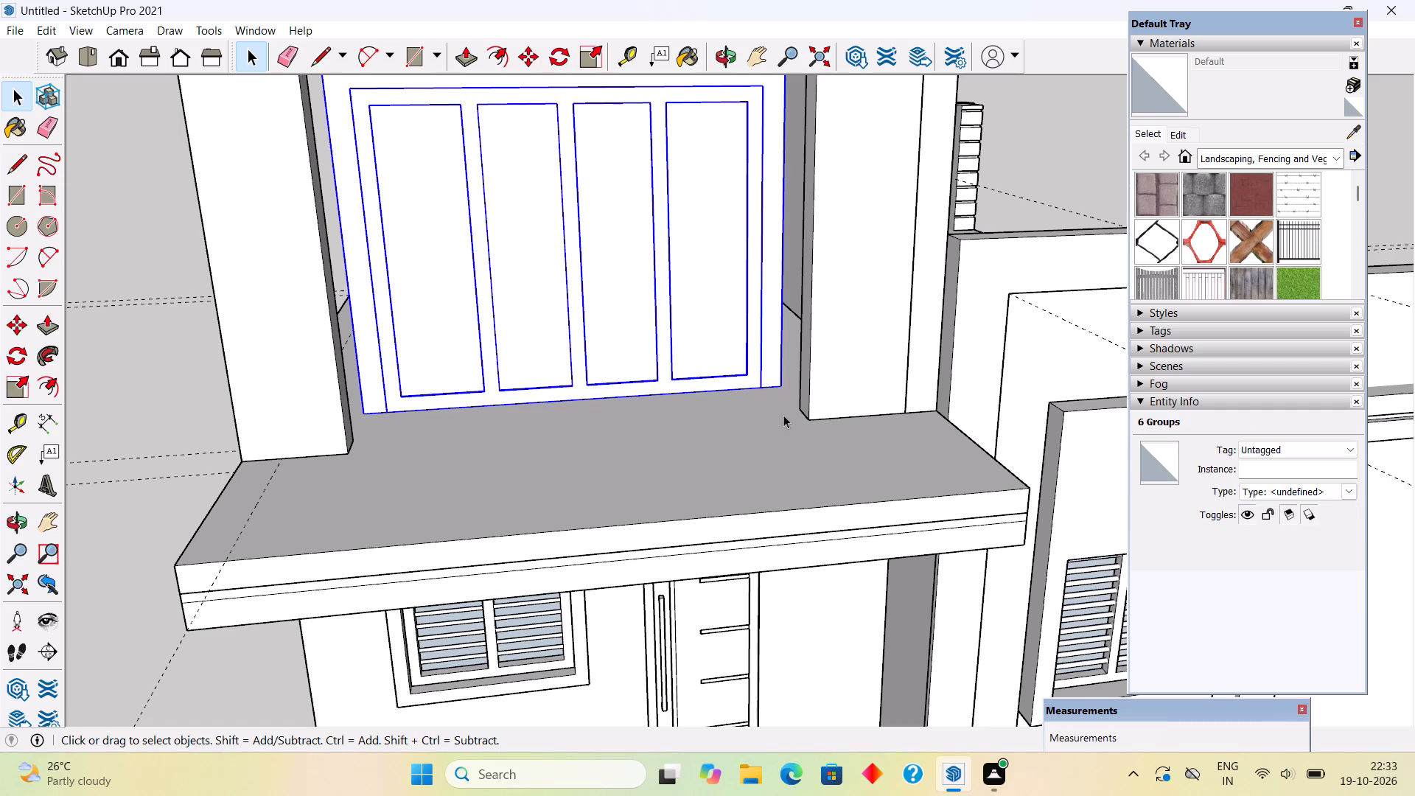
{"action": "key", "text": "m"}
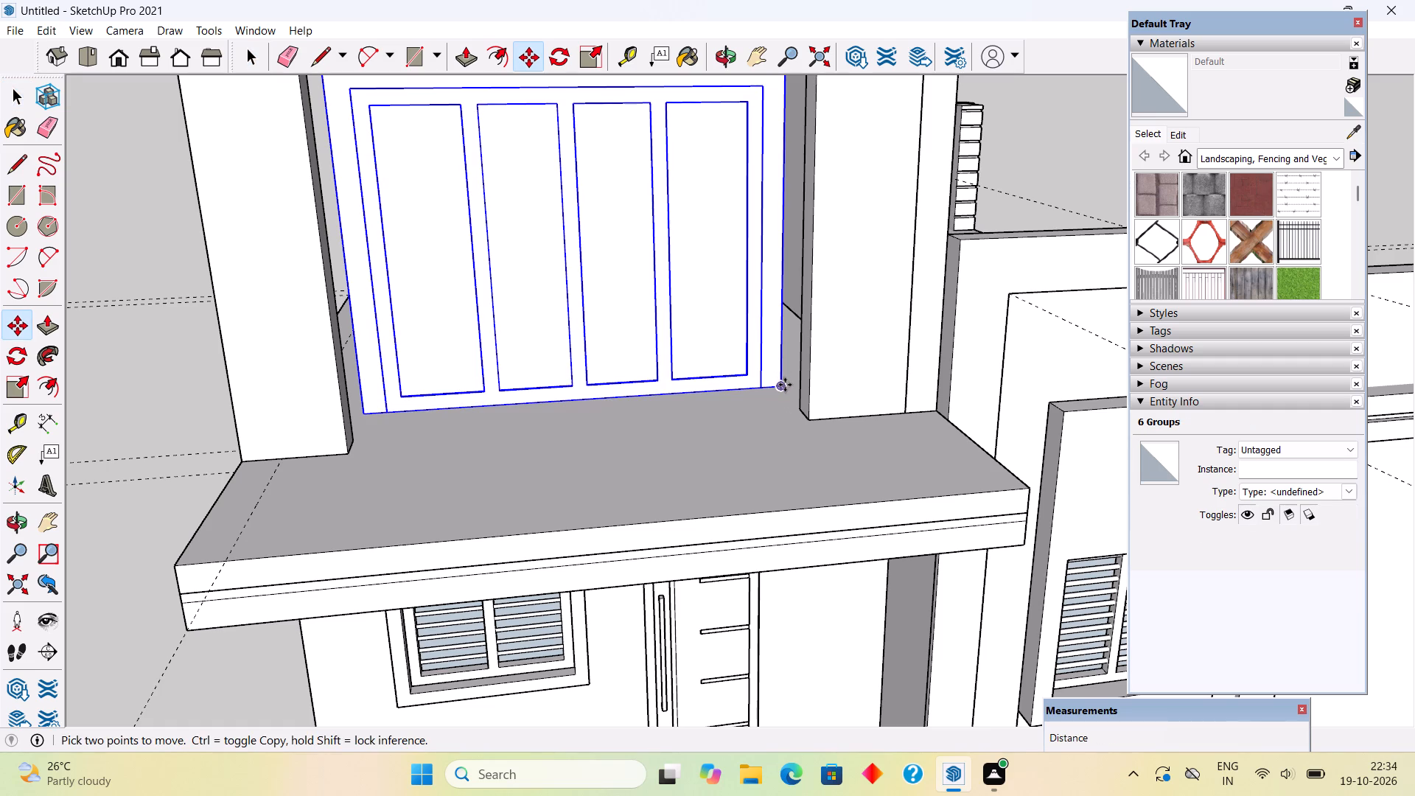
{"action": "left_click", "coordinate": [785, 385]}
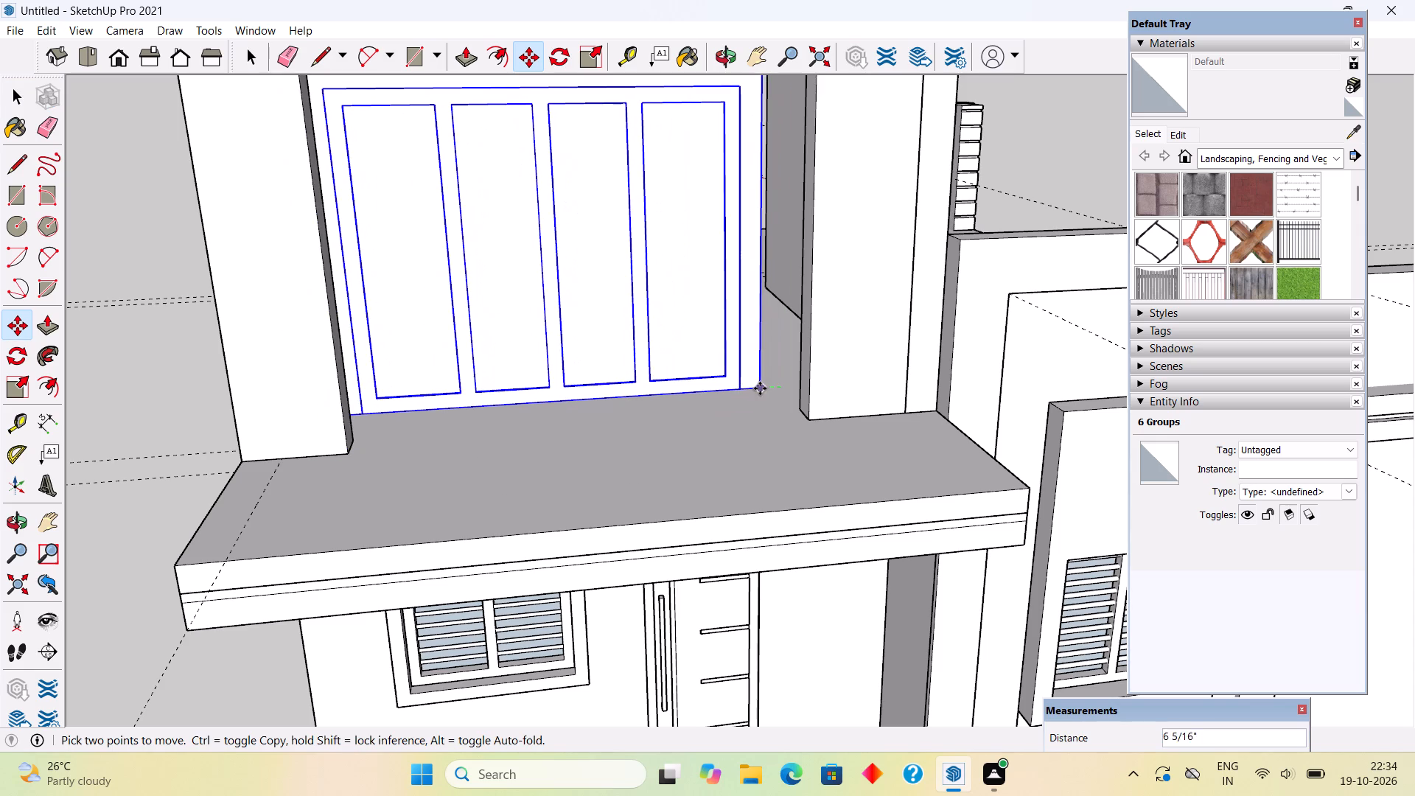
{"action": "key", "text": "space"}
Add all the vertical slats in the upper window's four panels to the selected frame and panels.
{"action": "scroll", "coordinate": [747, 384], "scroll_direction": "down", "scroll_amount": 4}
{"action": "middle_click_drag", "start_coordinate": [189, 470], "coordinate": [1082, 468]}
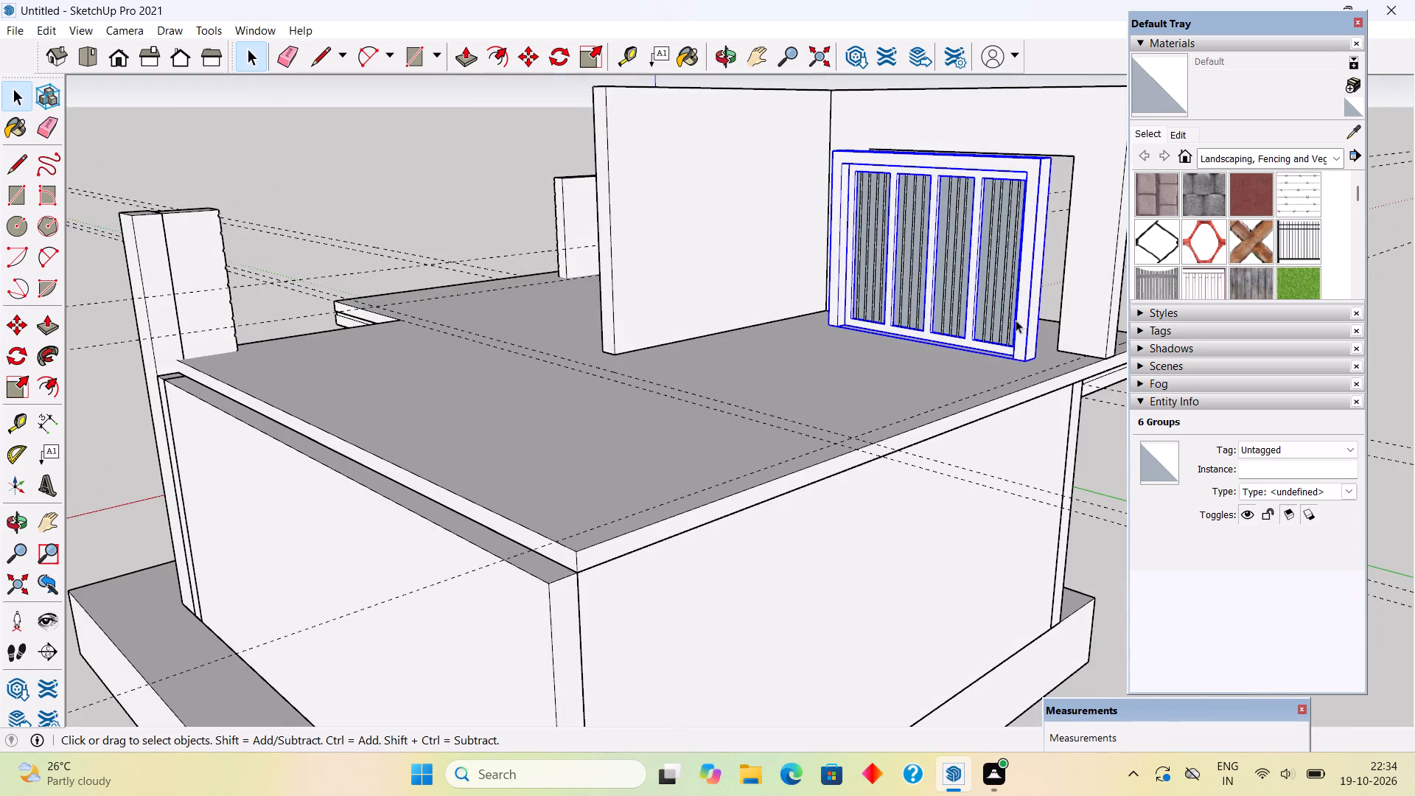
{"action": "scroll", "coordinate": [1011, 313], "scroll_direction": "up", "scroll_amount": 8}
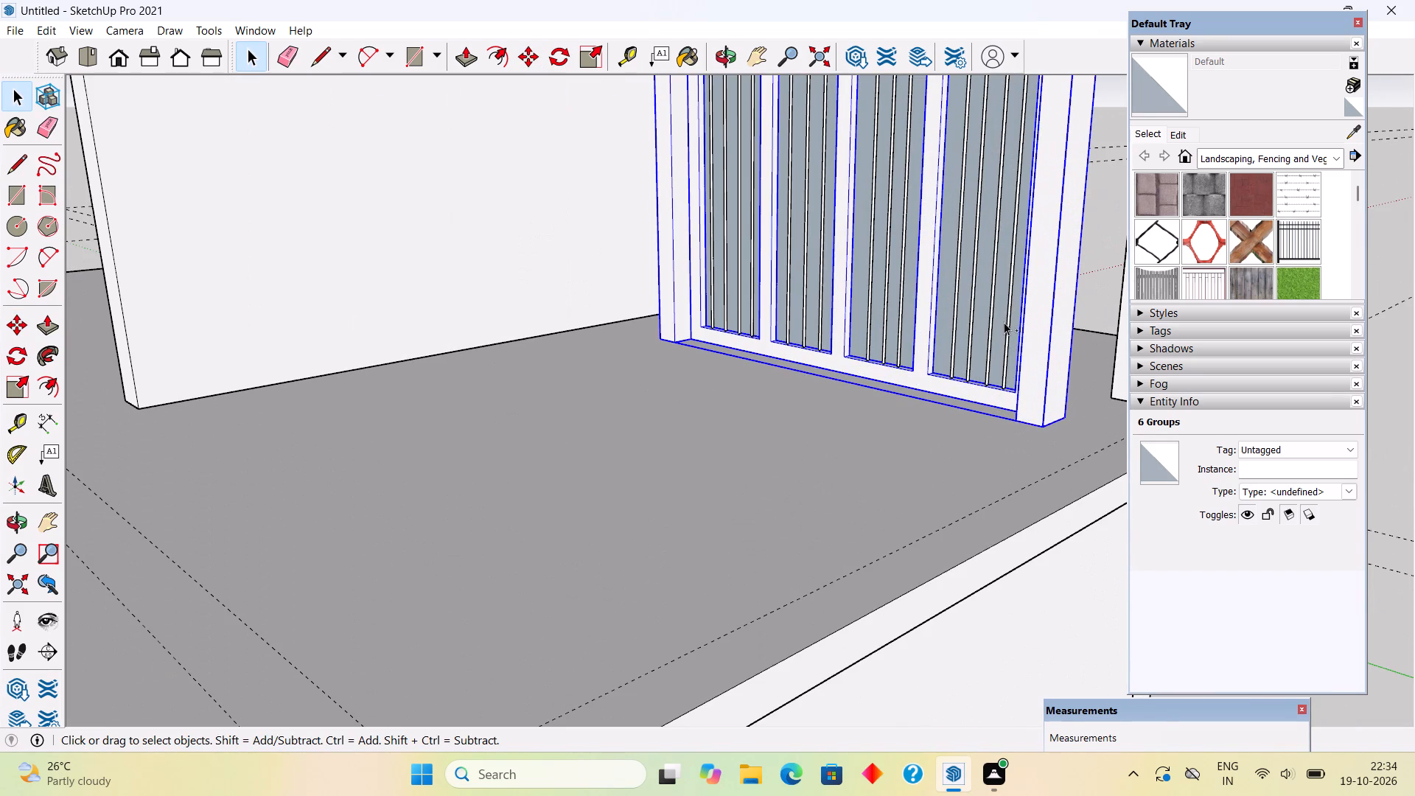
{"action": "left_click", "coordinate": [1010, 324], "text": "ctrl"}
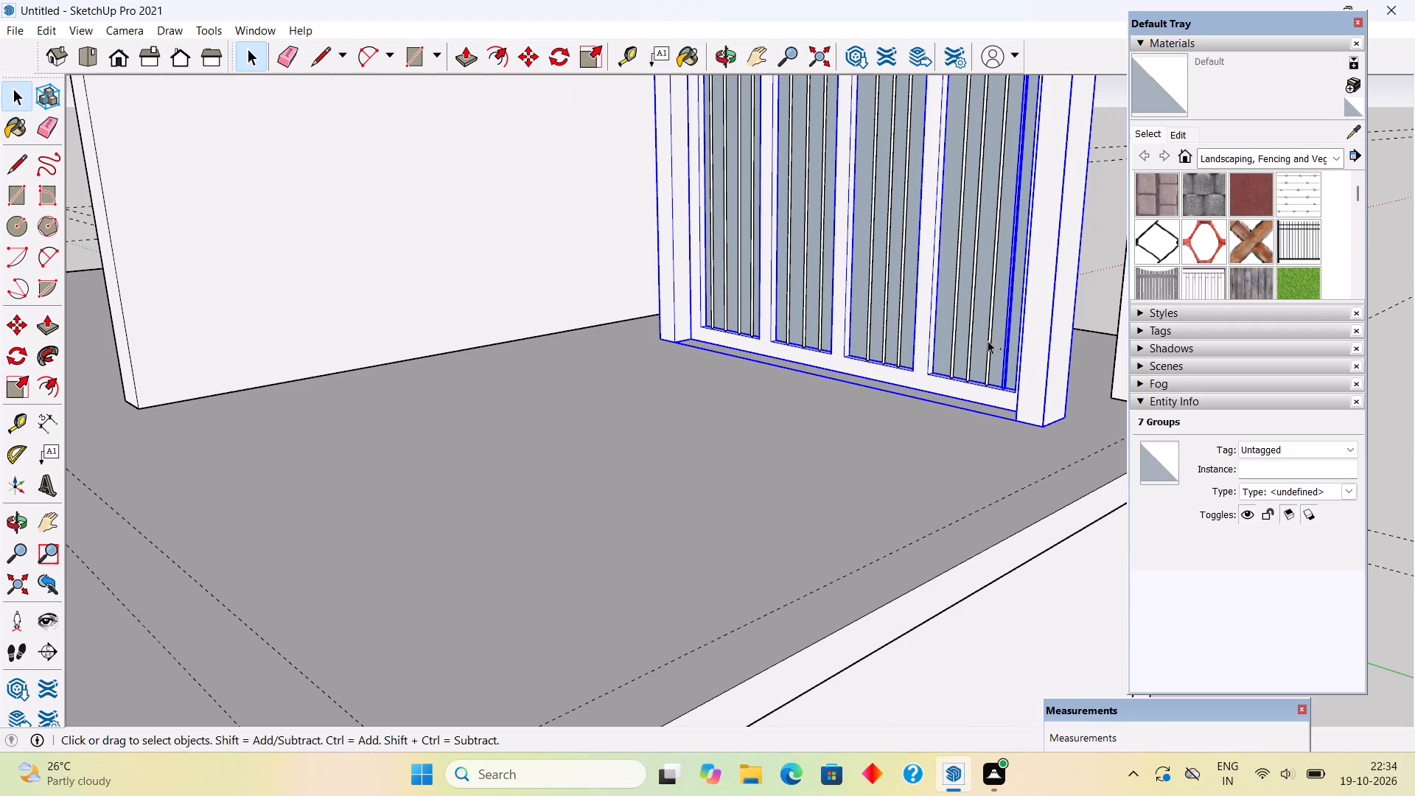
{"action": "left_click", "coordinate": [991, 341], "text": "ctrl"}
{"action": "left_click", "coordinate": [971, 349], "text": "ctrl"}
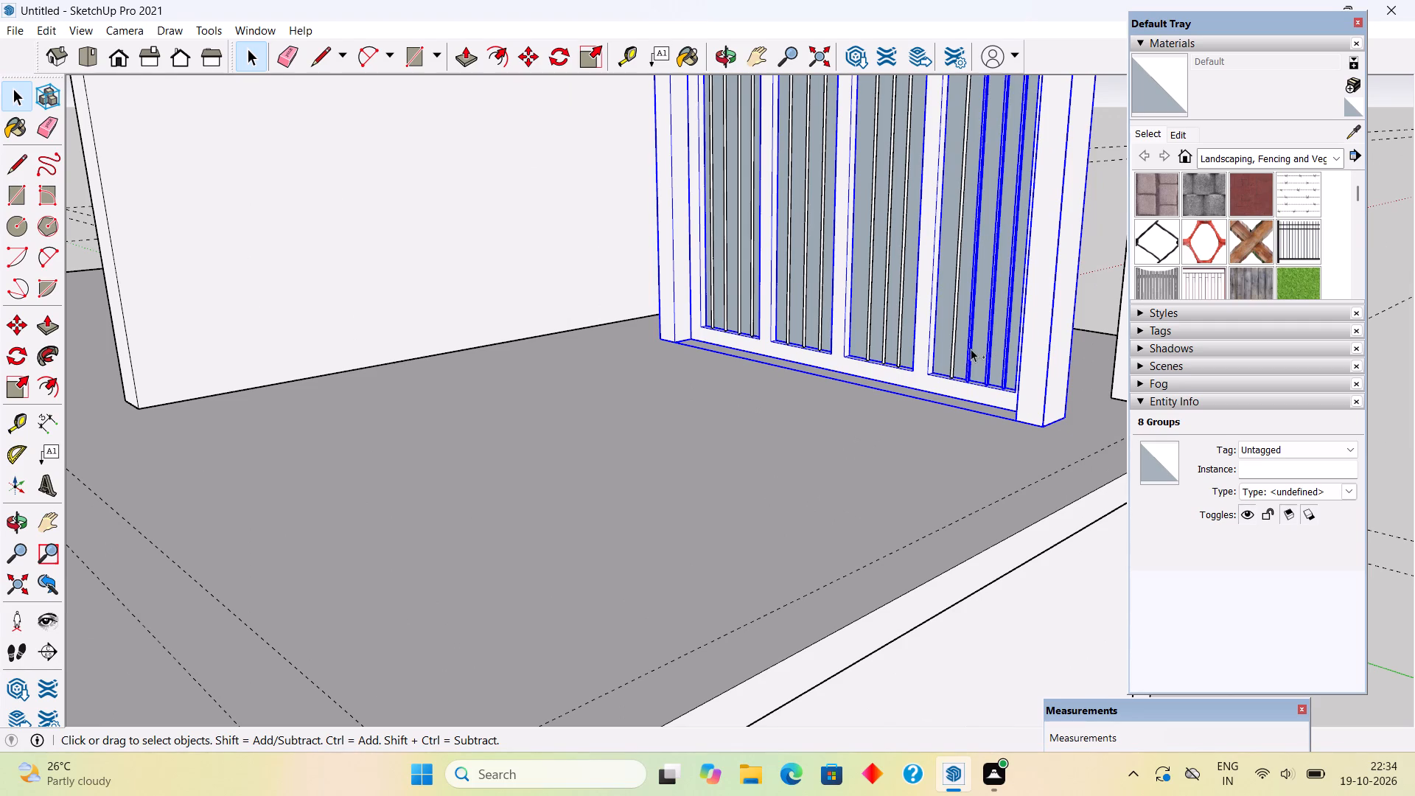
{"action": "left_click", "coordinate": [955, 366], "text": "ctrl"}
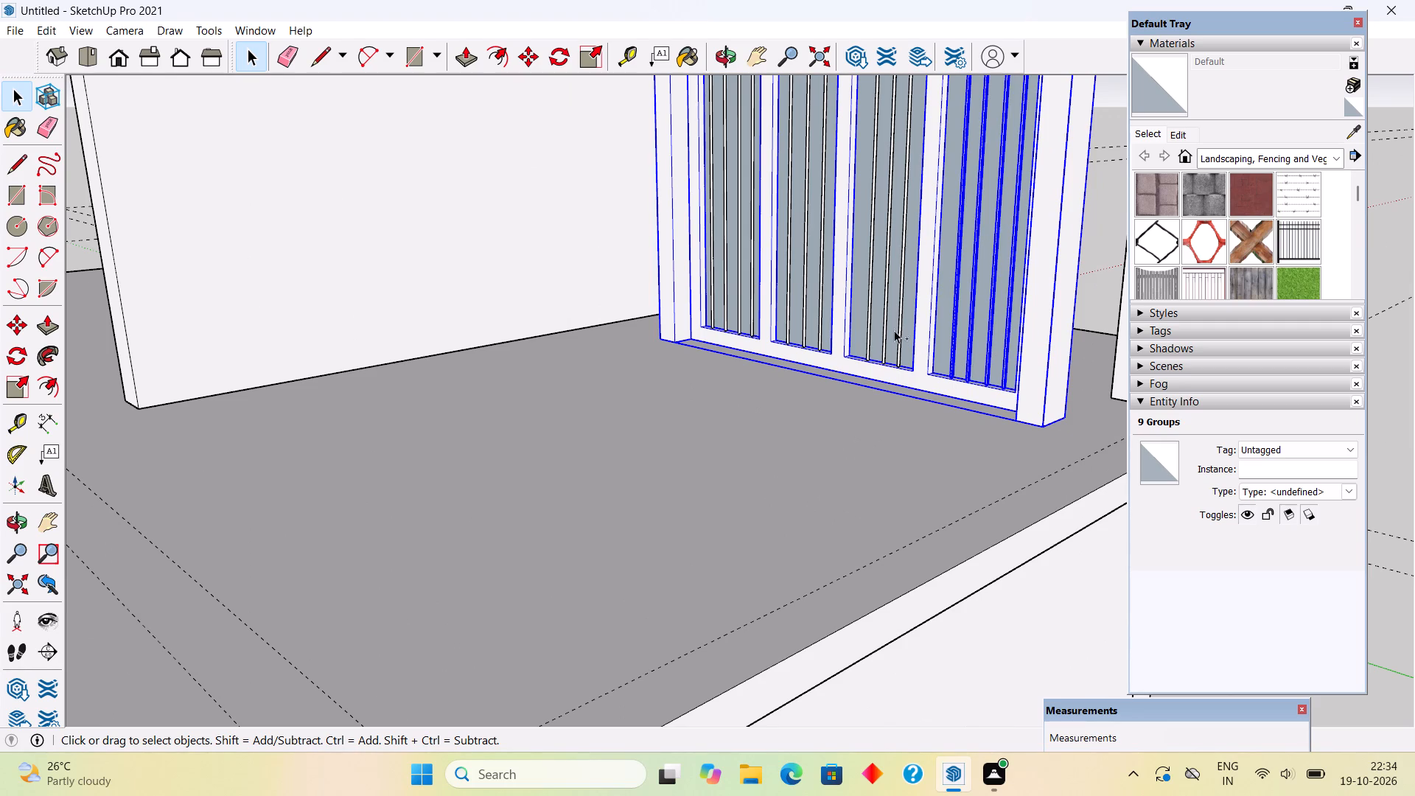
{"action": "left_click", "coordinate": [903, 305], "text": "ctrl"}
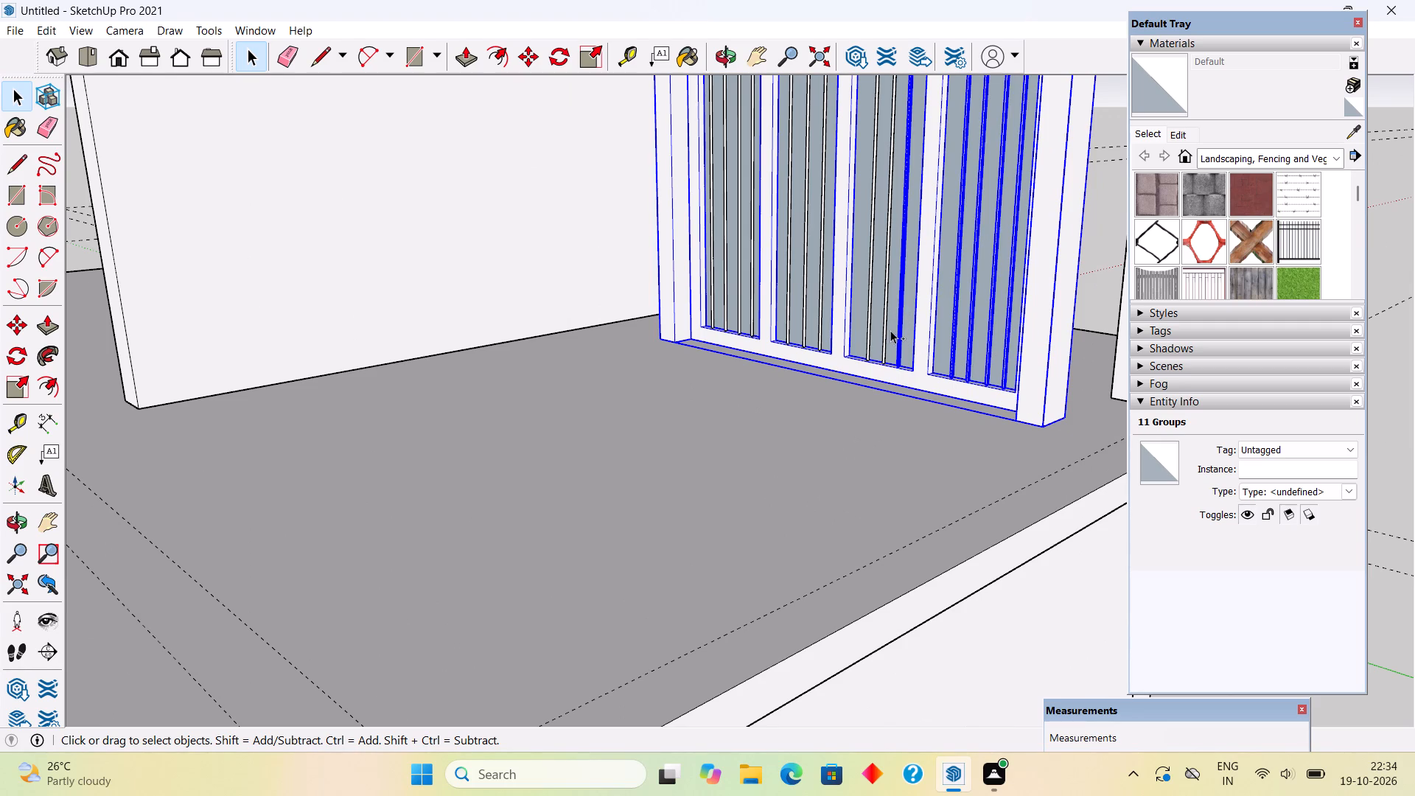
{"action": "left_click", "coordinate": [885, 343], "text": "ctrl"}
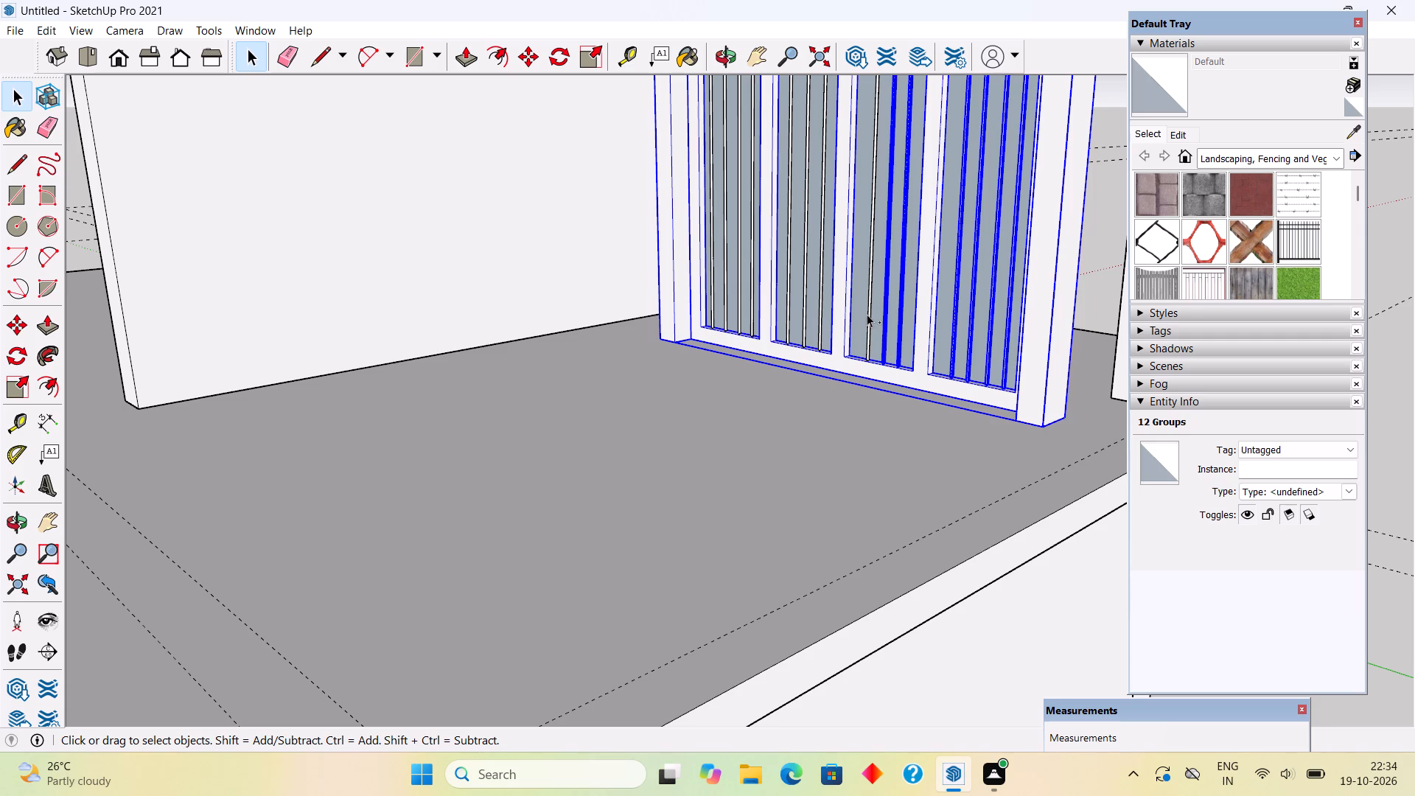
{"action": "left_click", "coordinate": [869, 305], "text": "ctrl"}
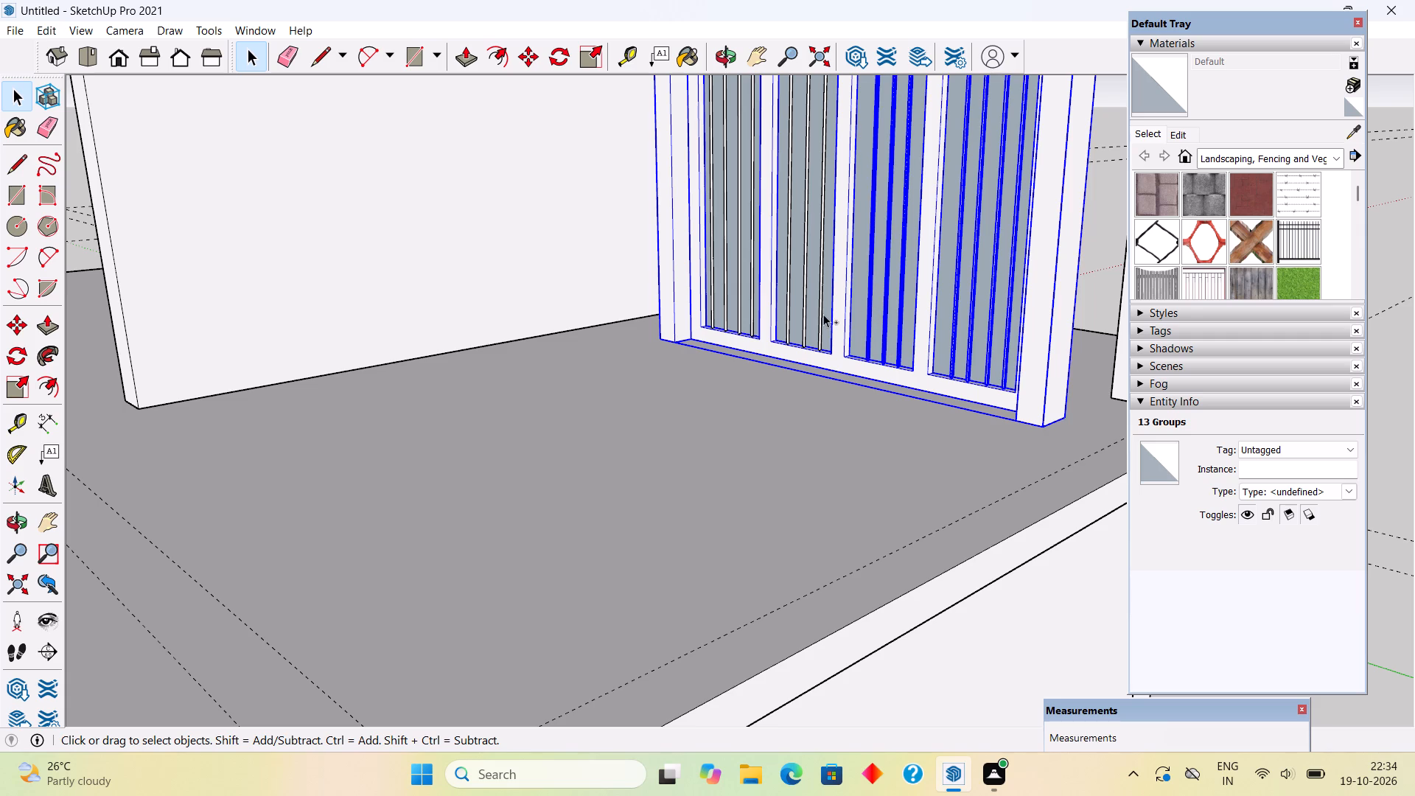
{"action": "left_click", "coordinate": [822, 314], "text": "ctrl"}
{"action": "left_click", "coordinate": [803, 319], "text": "ctrl"}
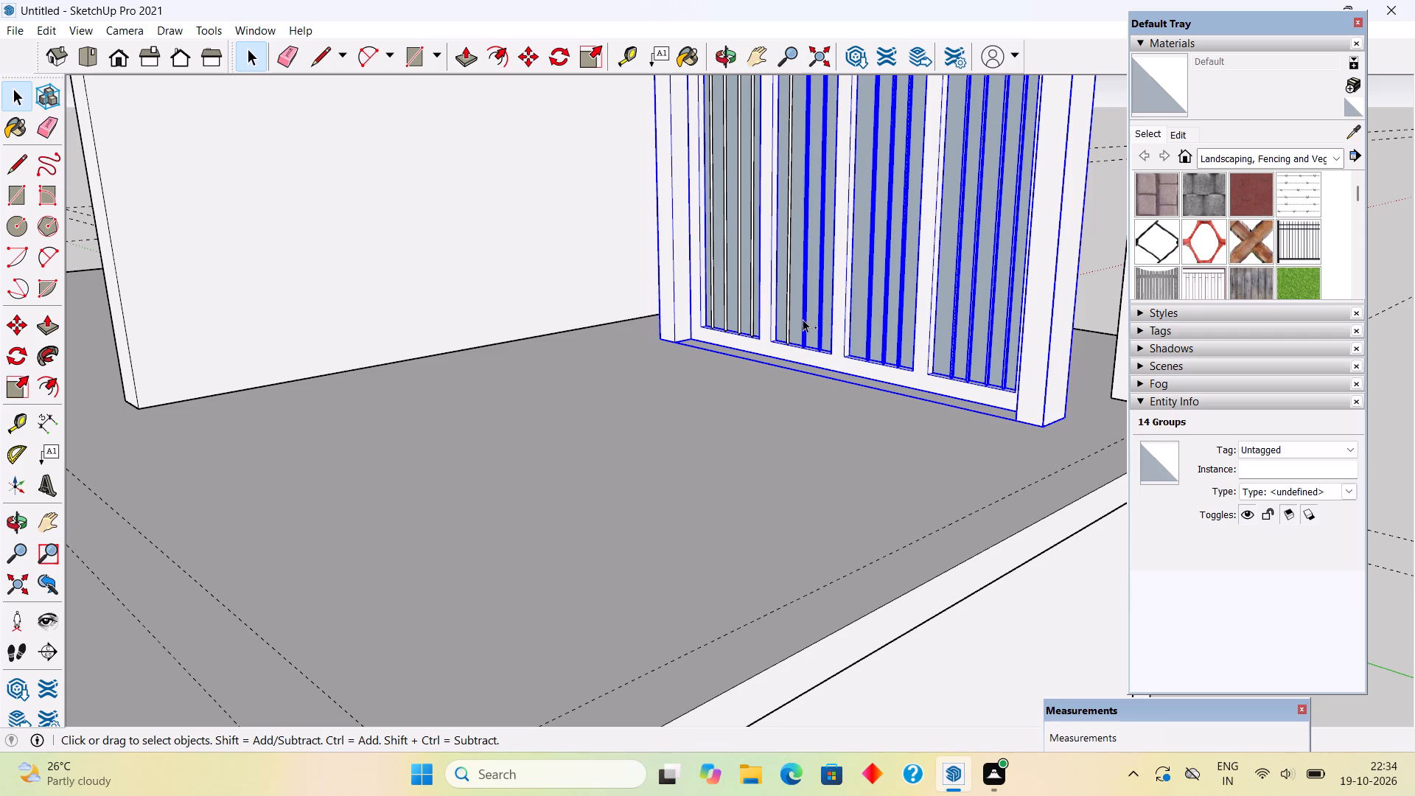
{"action": "left_click", "coordinate": [789, 292], "text": "ctrl"}
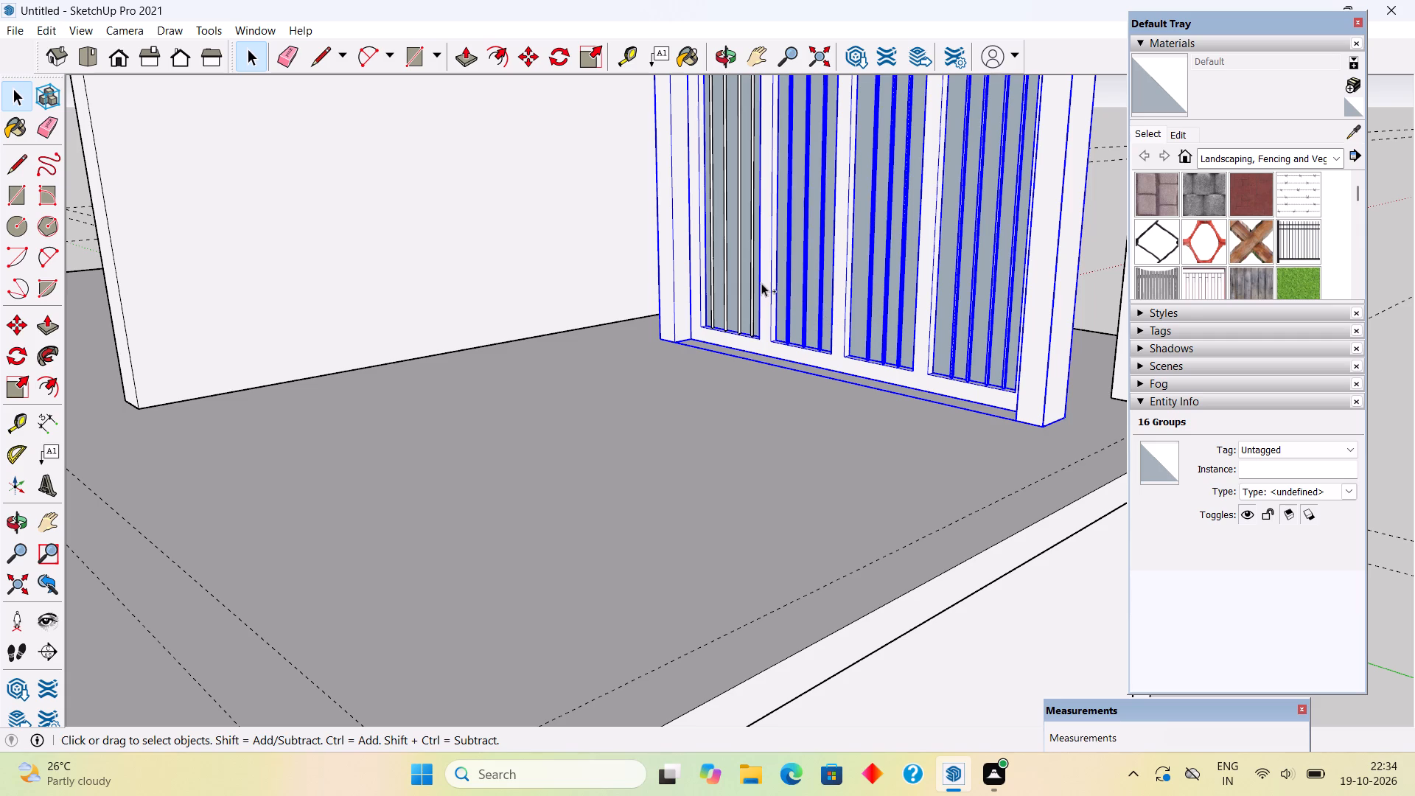
{"action": "left_click", "coordinate": [752, 287], "text": "ctrl"}
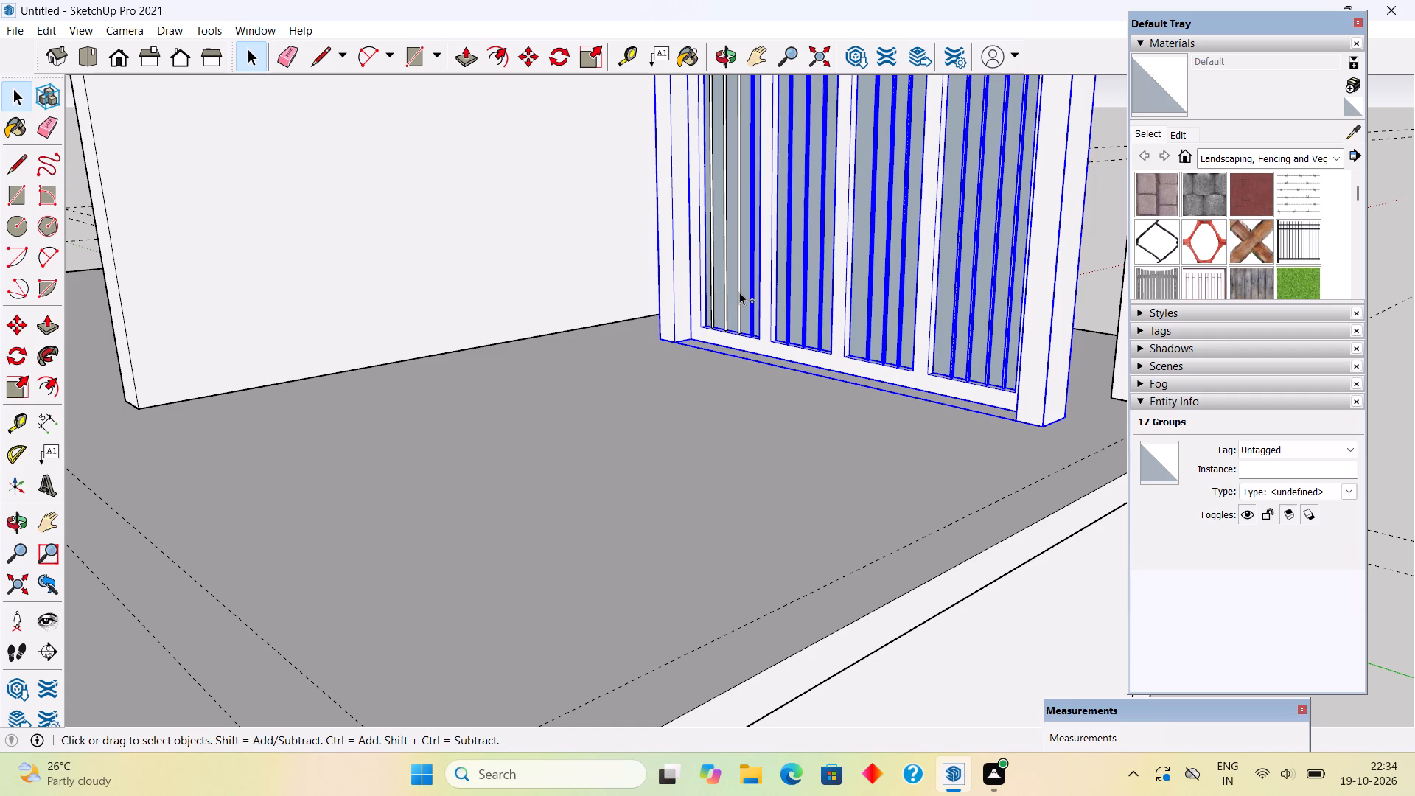
{"action": "left_click", "coordinate": [739, 292], "text": "ctrl"}
{"action": "left_click", "coordinate": [727, 304], "text": "ctrl"}
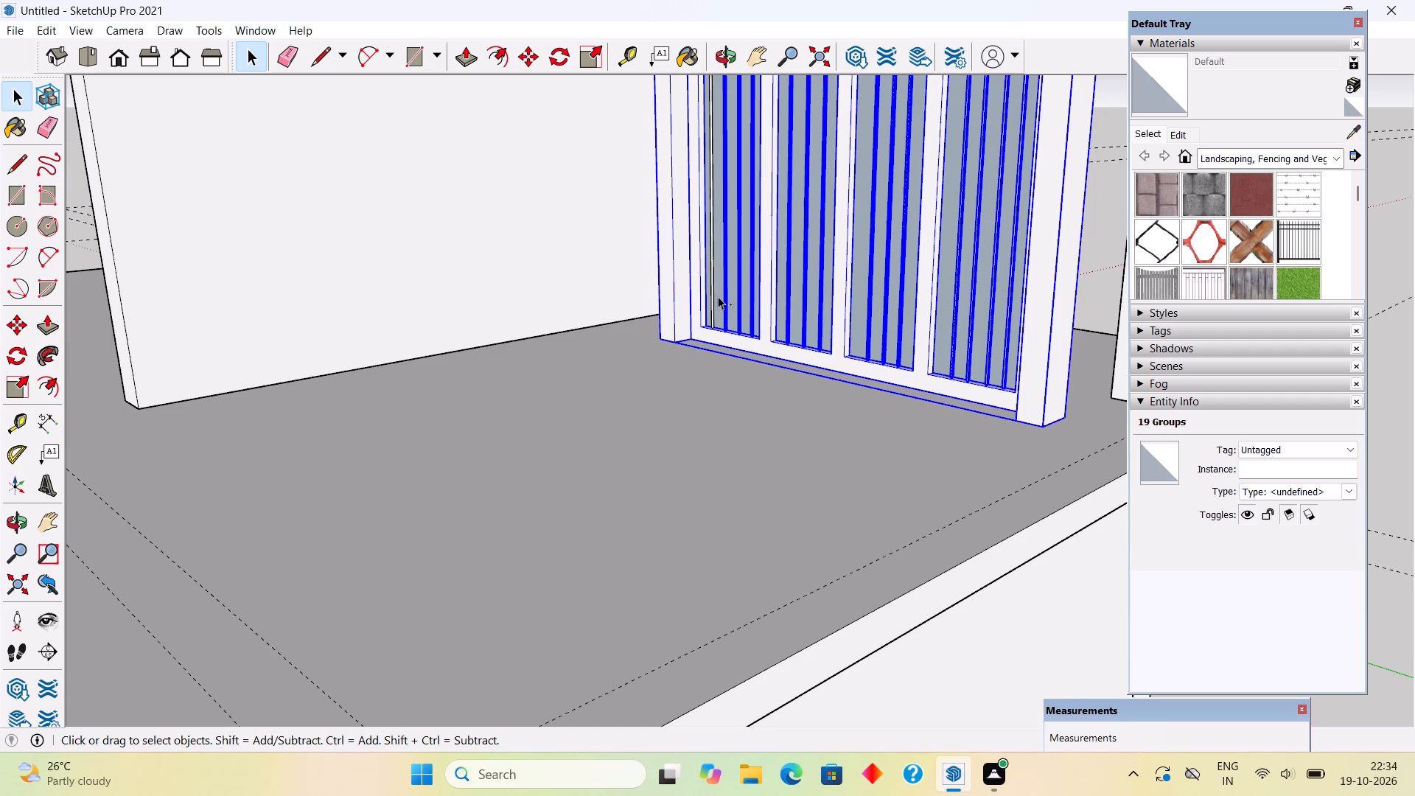
{"action": "left_click", "coordinate": [713, 298], "text": "ctrl"}
Move the selected window assembly about 2' 3 9/16" forward into the opening of the relocated front wall.
{"action": "middle_click_drag", "start_coordinate": [985, 416], "coordinate": [612, 520]}
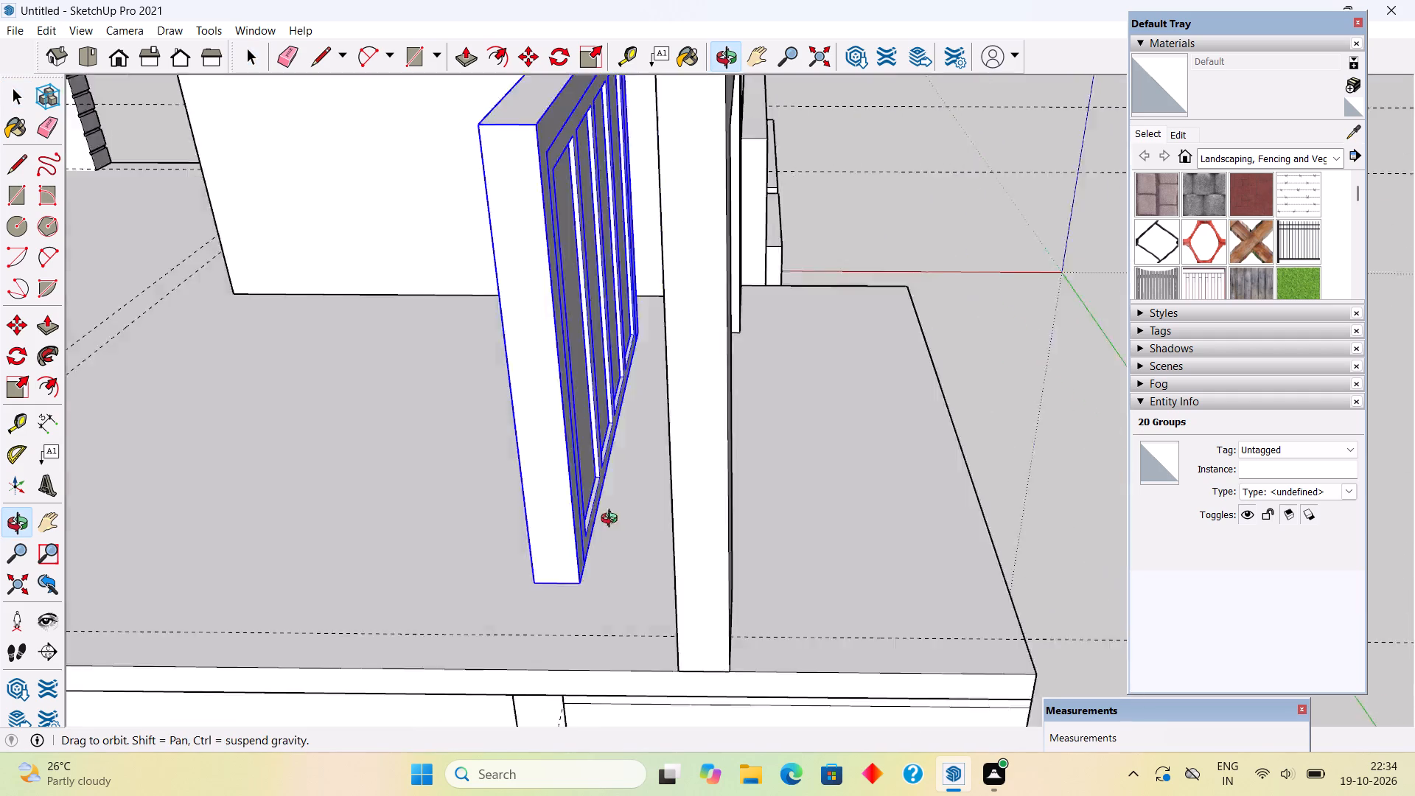
{"action": "middle_click_drag", "start_coordinate": [612, 520], "coordinate": [281, 517]}
{"action": "scroll", "coordinate": [667, 334], "scroll_direction": "up", "scroll_amount": 5}
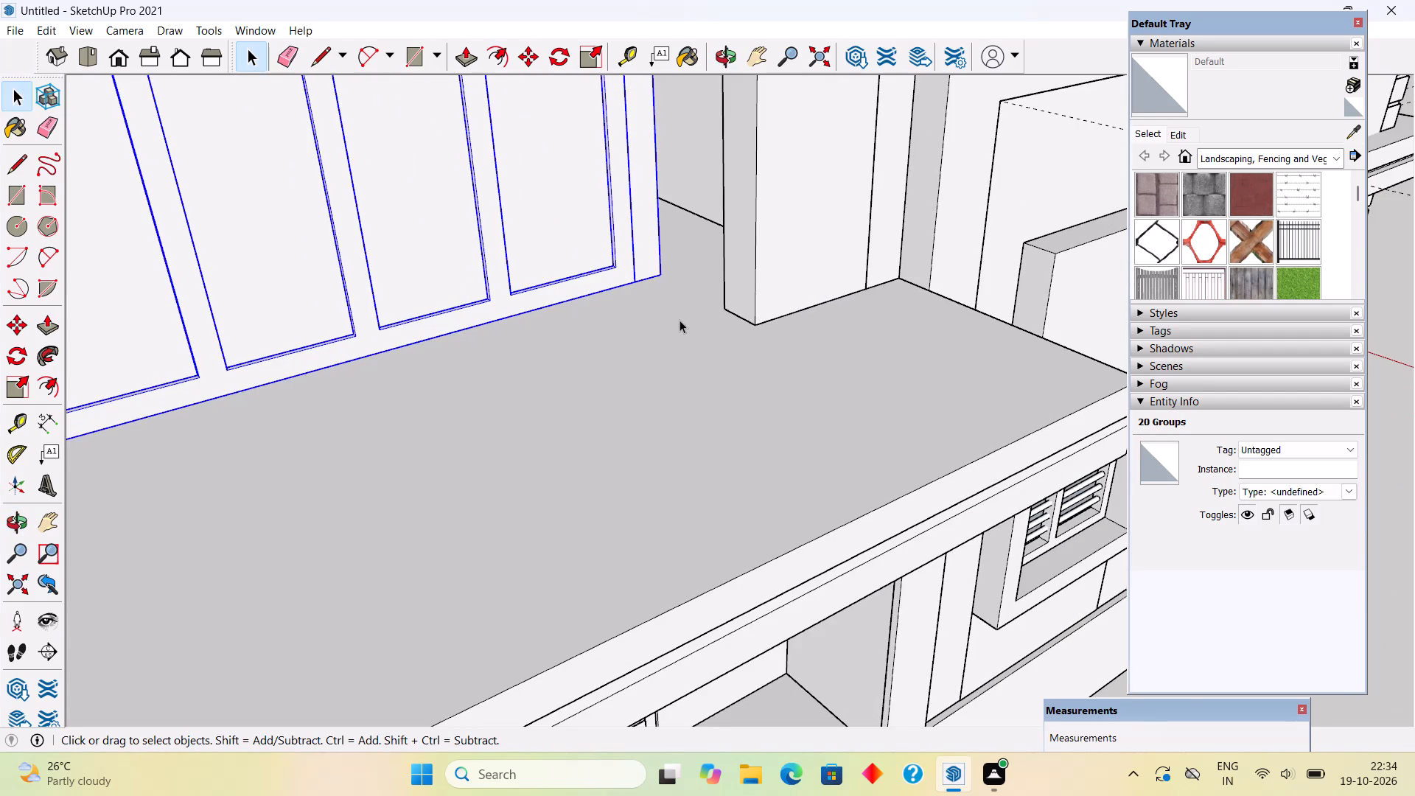
{"action": "key", "text": "m"}
{"action": "left_click", "coordinate": [671, 281]}
{"action": "scroll", "coordinate": [711, 316], "scroll_direction": "up", "scroll_amount": 3}
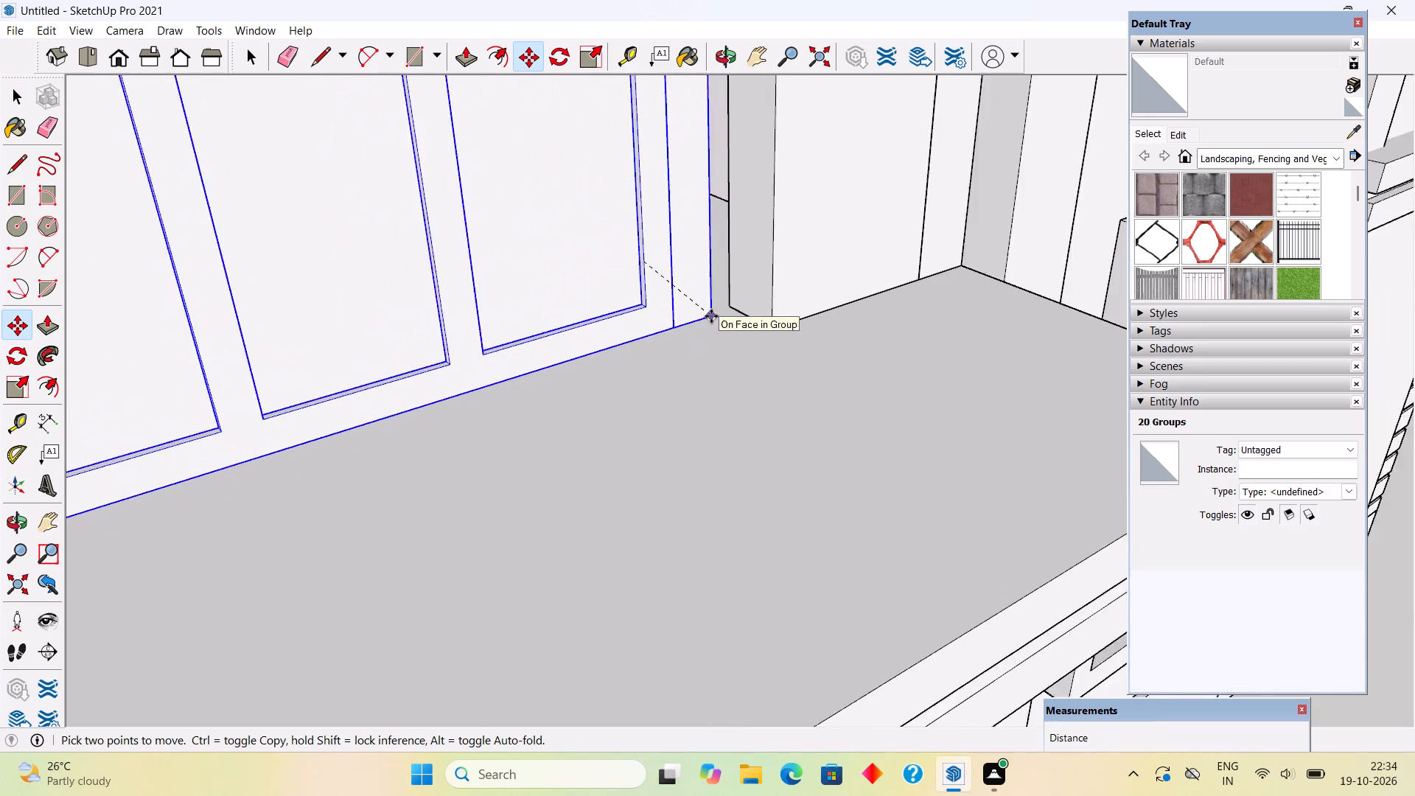
{"action": "scroll", "coordinate": [711, 316], "scroll_direction": "up", "scroll_amount": 2}
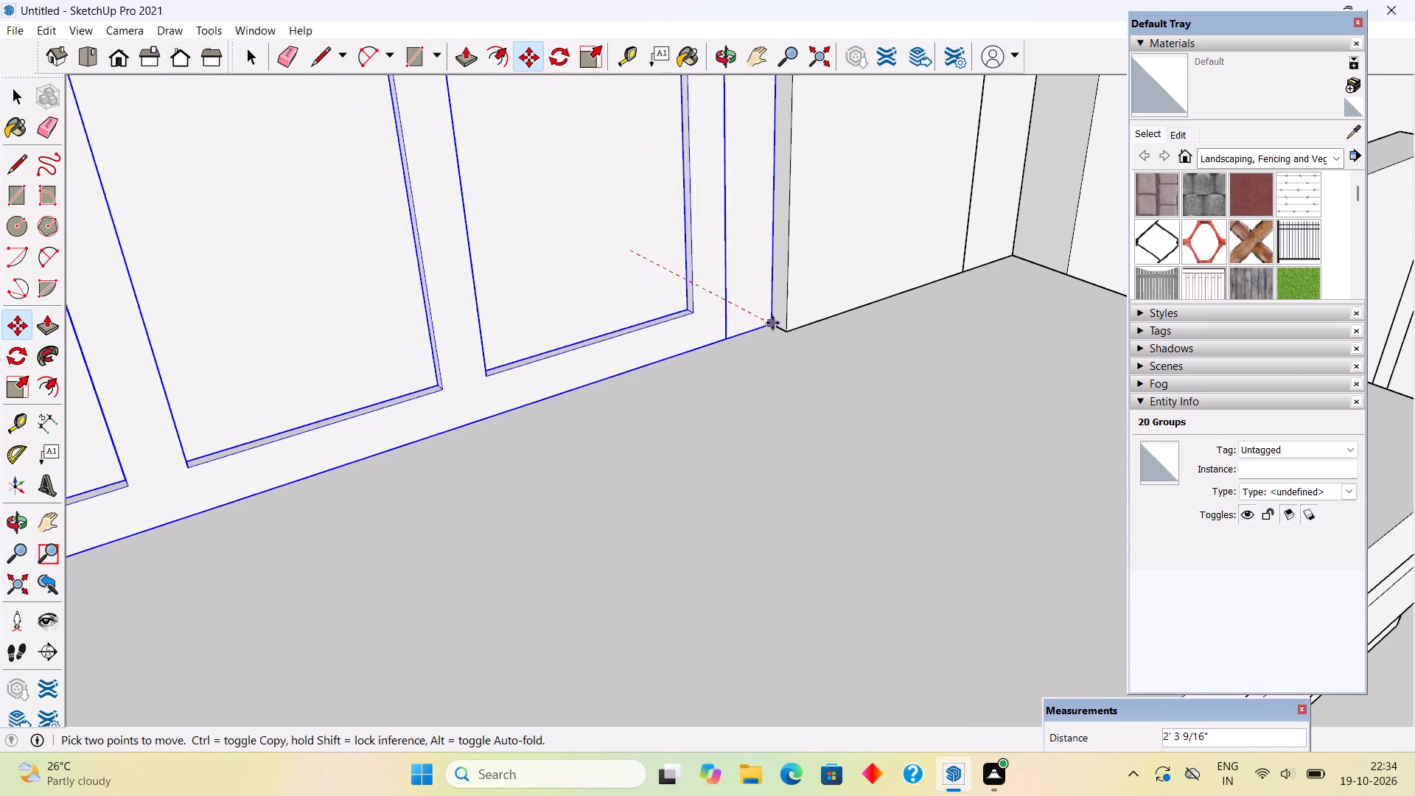
{"action": "left_click", "coordinate": [772, 323]}
{"action": "key", "text": "space"}
{"action": "scroll", "coordinate": [772, 323], "scroll_direction": "down", "scroll_amount": 8}
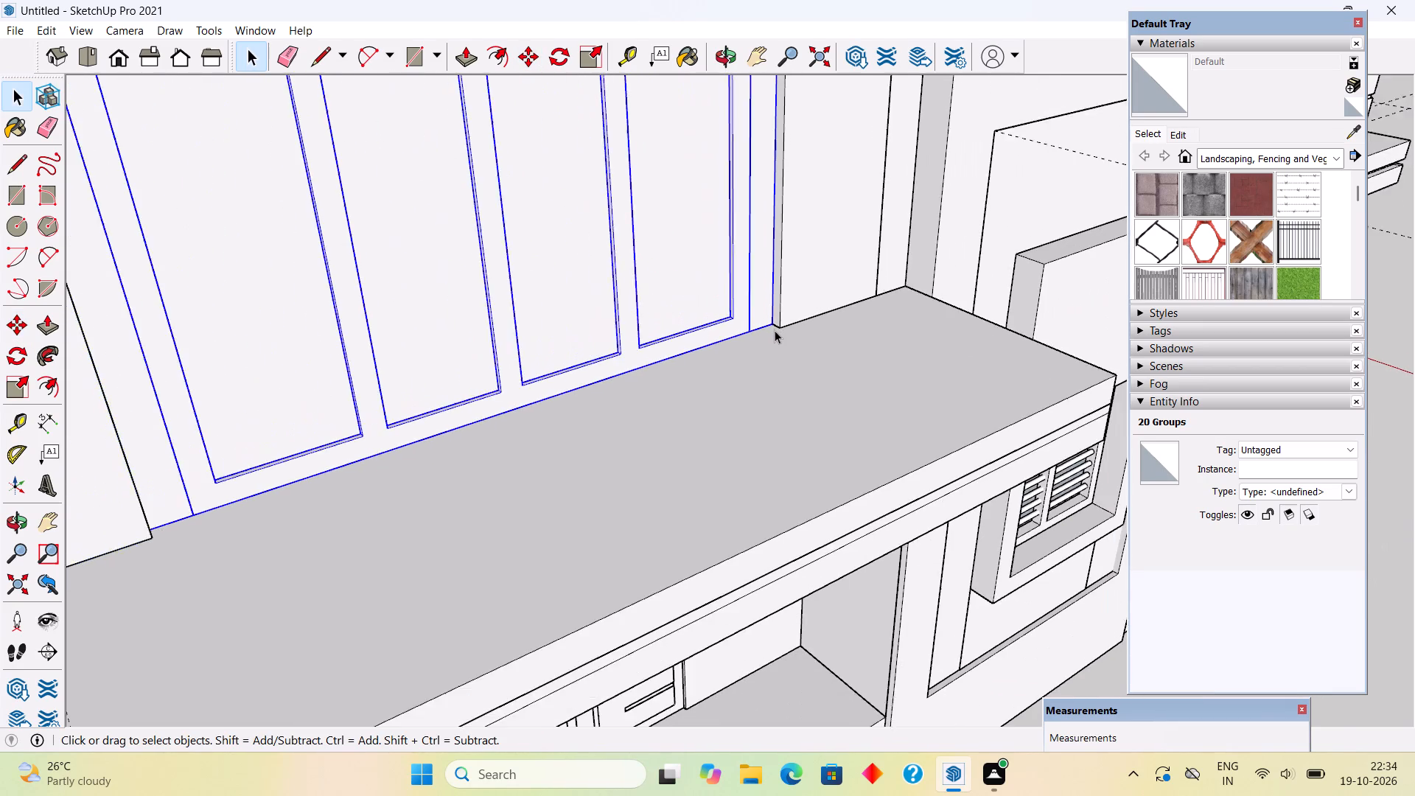
{"action": "scroll", "coordinate": [775, 330], "scroll_direction": "down", "scroll_amount": 14}
{"action": "left_click", "coordinate": [922, 459]}
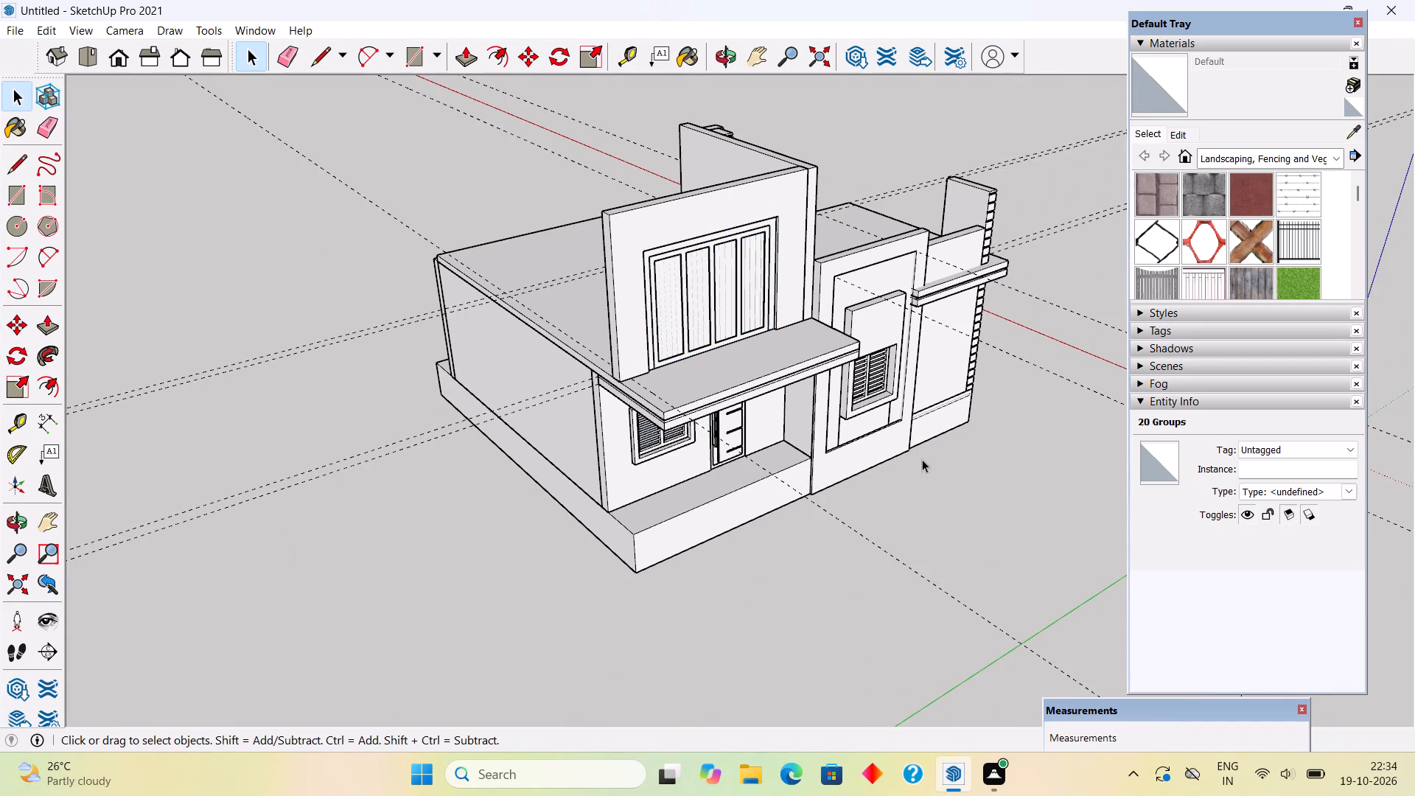
Inside the entrance roof slab's upper layer, draw a 6" vertical line down its side face where it meets the tall surround wall.
{"action": "middle_click_drag", "start_coordinate": [861, 390], "coordinate": [612, 431]}
{"action": "middle_click_drag", "start_coordinate": [730, 325], "coordinate": [600, 292]}
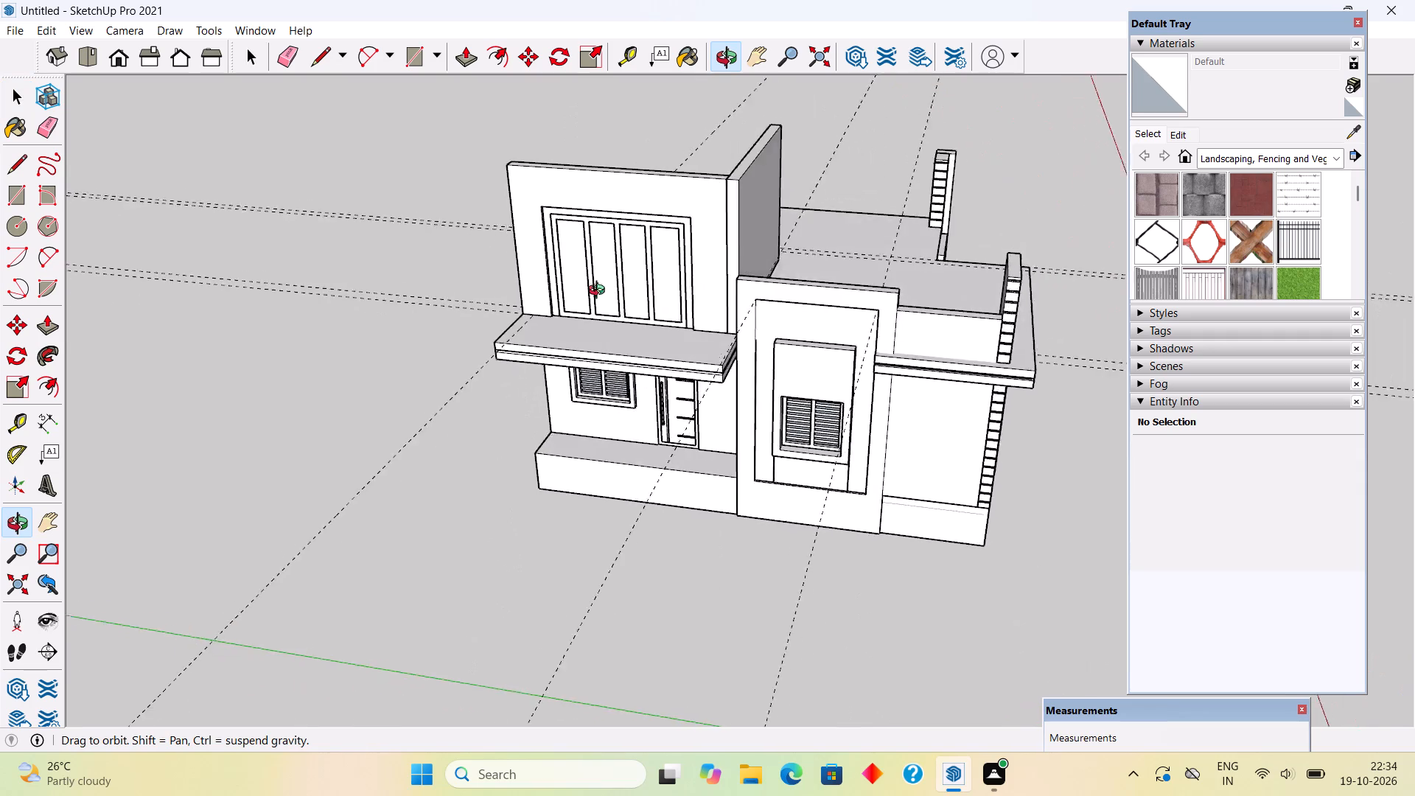
{"action": "middle_click_drag", "start_coordinate": [600, 292], "coordinate": [469, 361]}
{"action": "scroll", "coordinate": [690, 366], "scroll_direction": "up", "scroll_amount": 15}
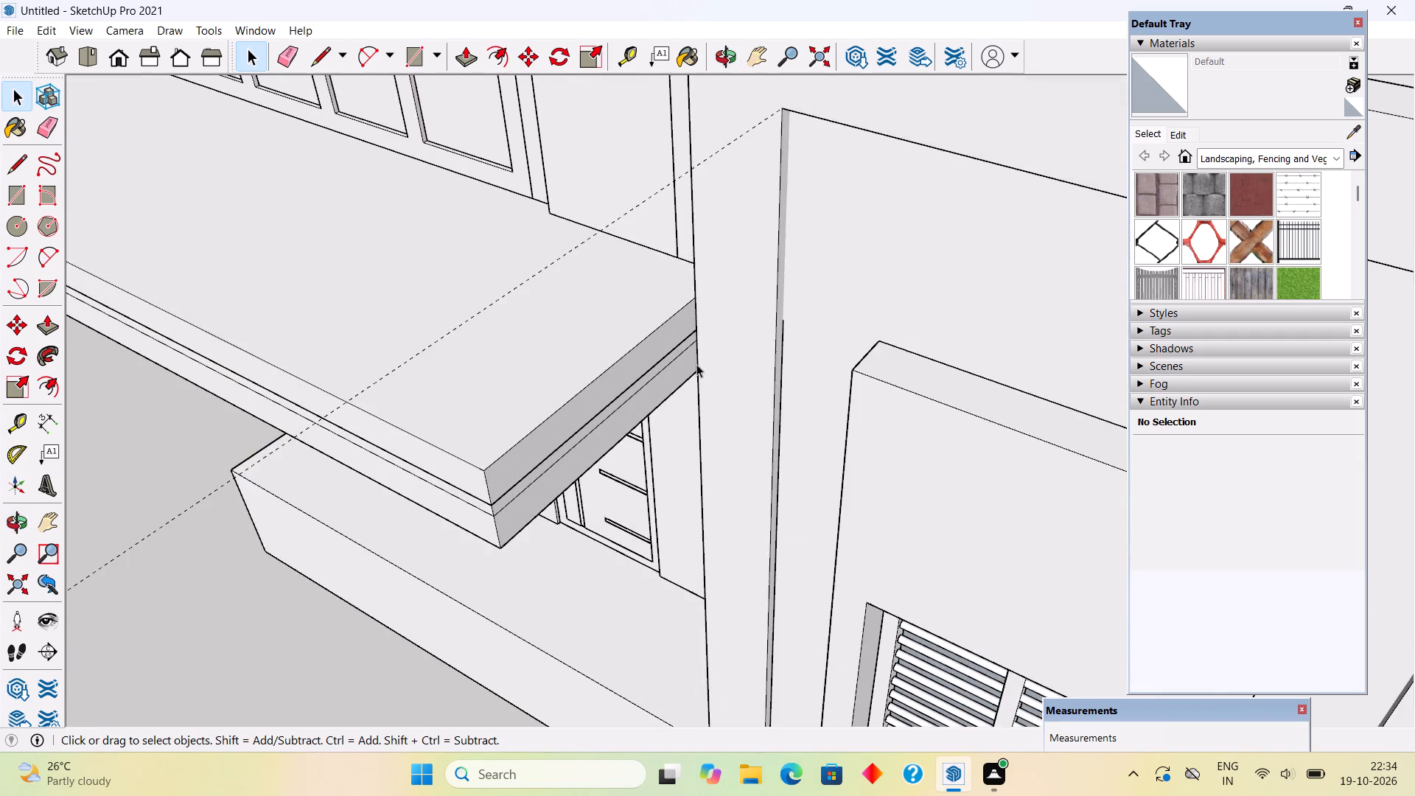
{"action": "middle_click_drag", "start_coordinate": [691, 360], "coordinate": [651, 301]}
{"action": "triple_click", "coordinate": [632, 284]}
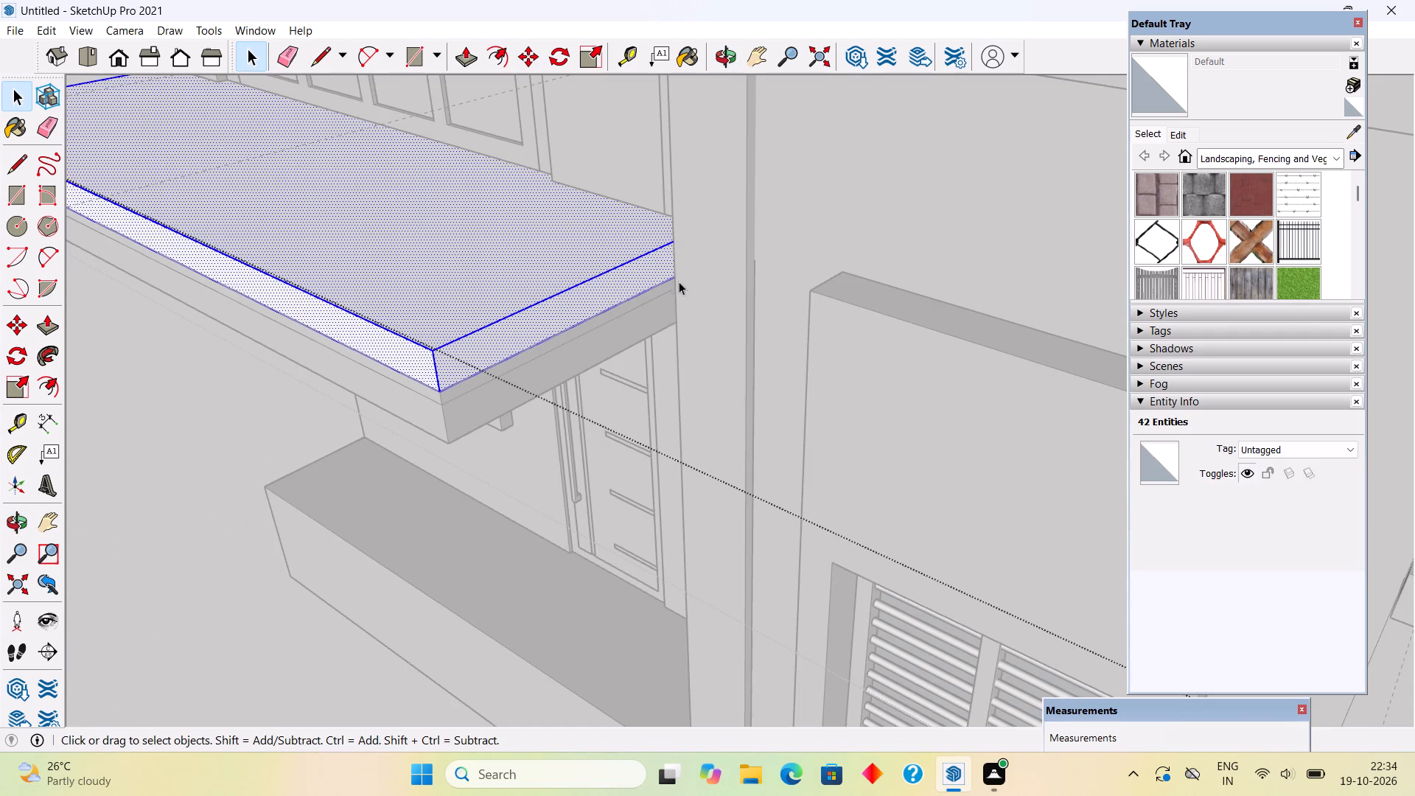
{"action": "scroll", "coordinate": [681, 272], "scroll_direction": "up", "scroll_amount": 4}
{"action": "key", "text": "l"}
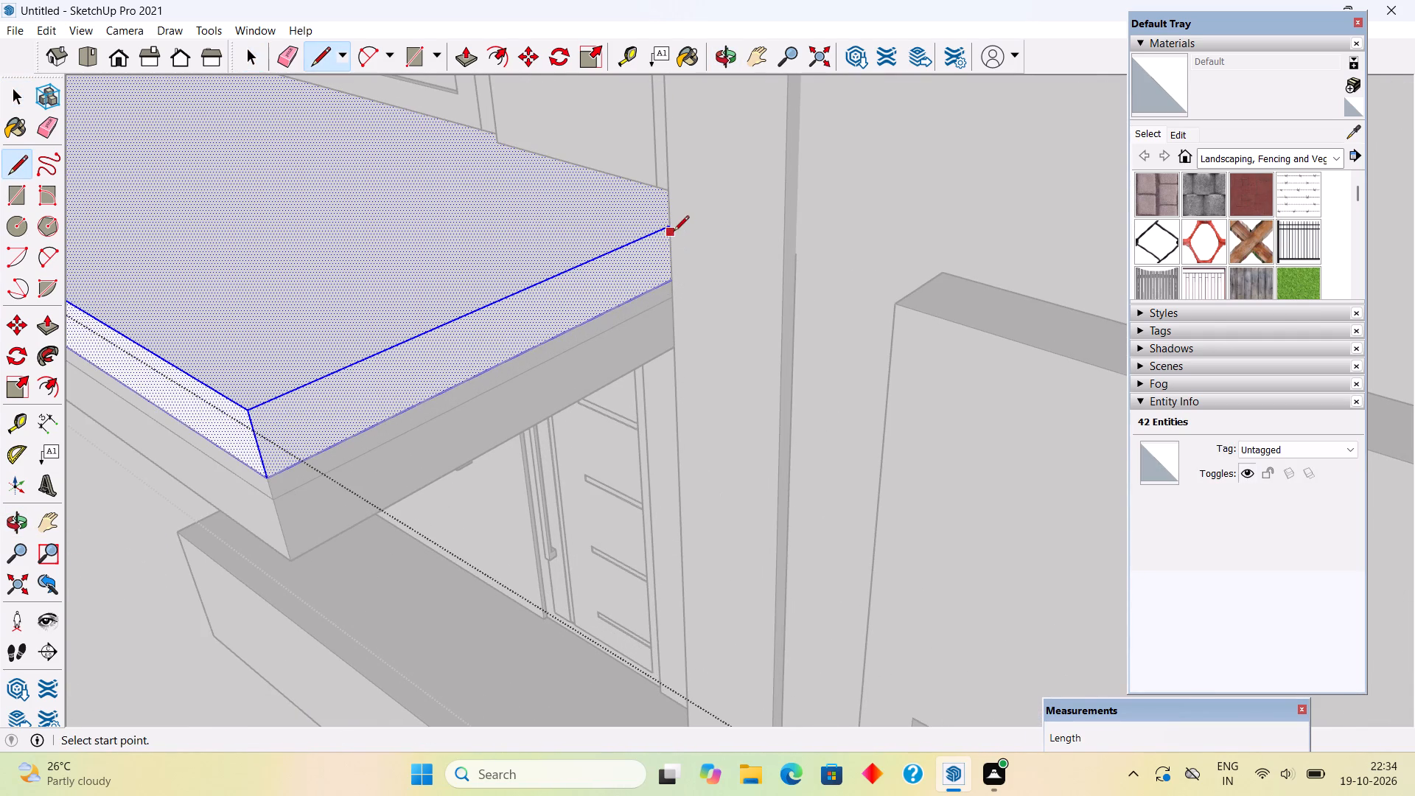
{"action": "left_click", "coordinate": [670, 232]}
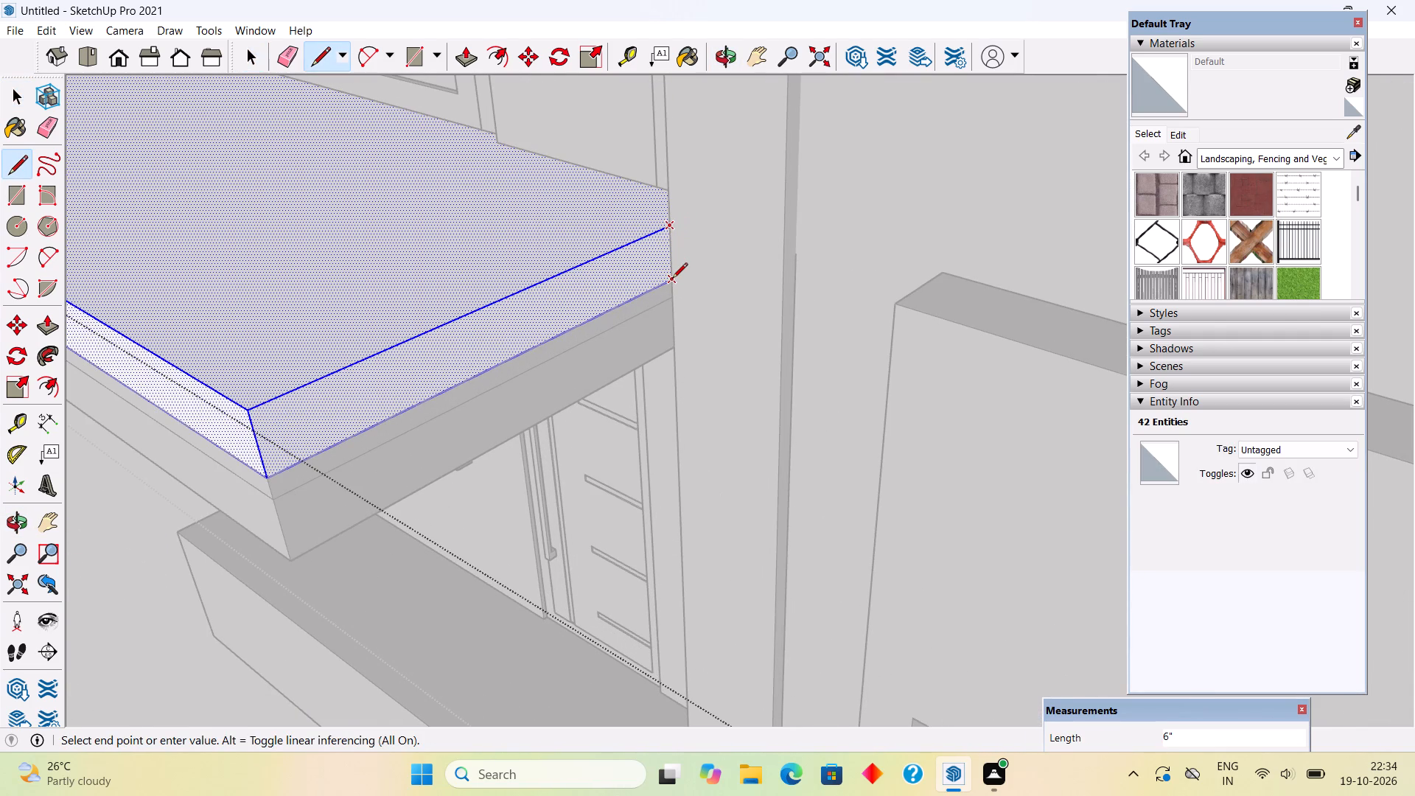
{"action": "left_click", "coordinate": [672, 279]}
{"action": "key", "text": "space"}
Group all the connected faces of the lower band beneath the entrance roof slab.
{"action": "triple_click", "coordinate": [635, 362]}
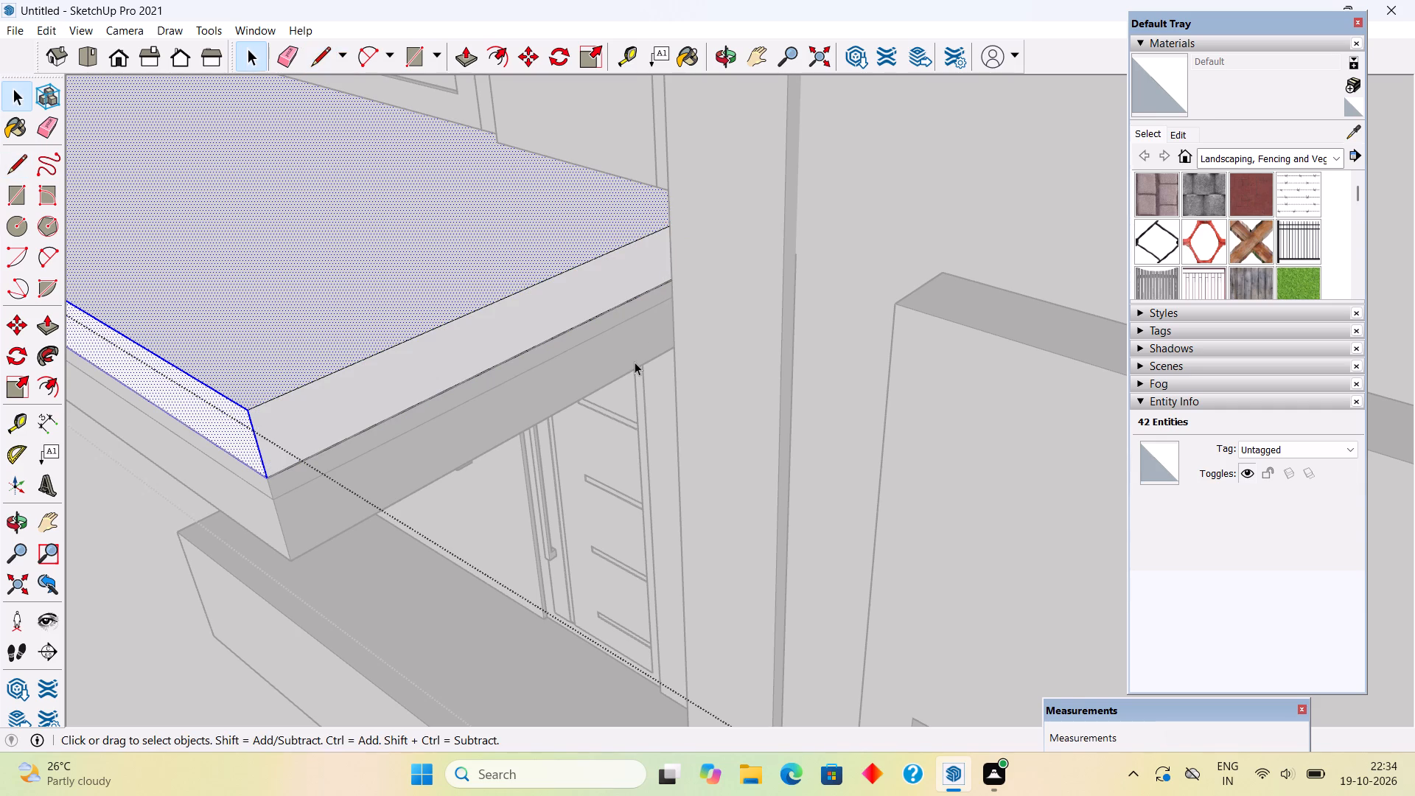
{"action": "triple_click", "coordinate": [633, 347]}
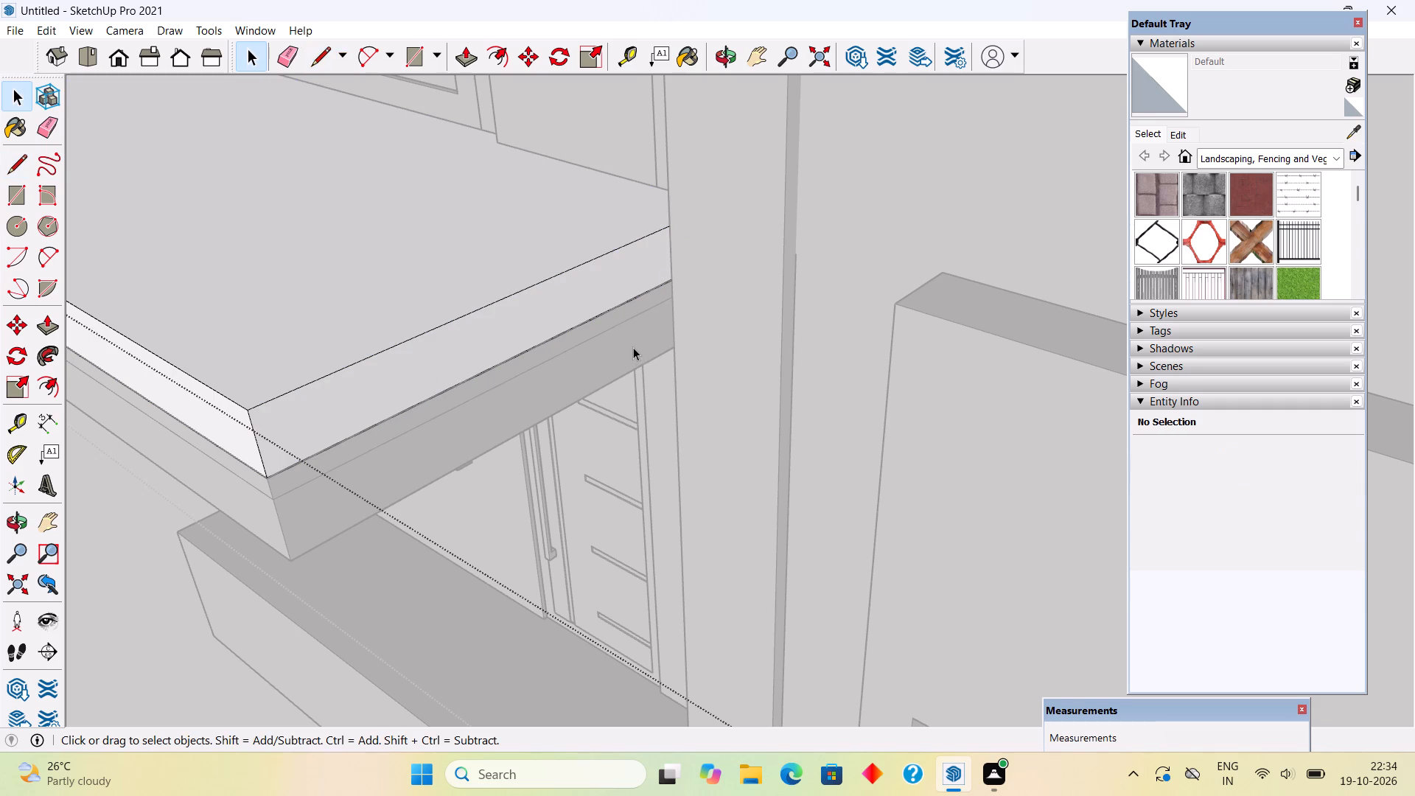
{"action": "left_click", "coordinate": [633, 347]}
{"action": "triple_click", "coordinate": [314, 522]}
{"action": "scroll", "coordinate": [273, 523], "scroll_direction": "down", "scroll_amount": 7}
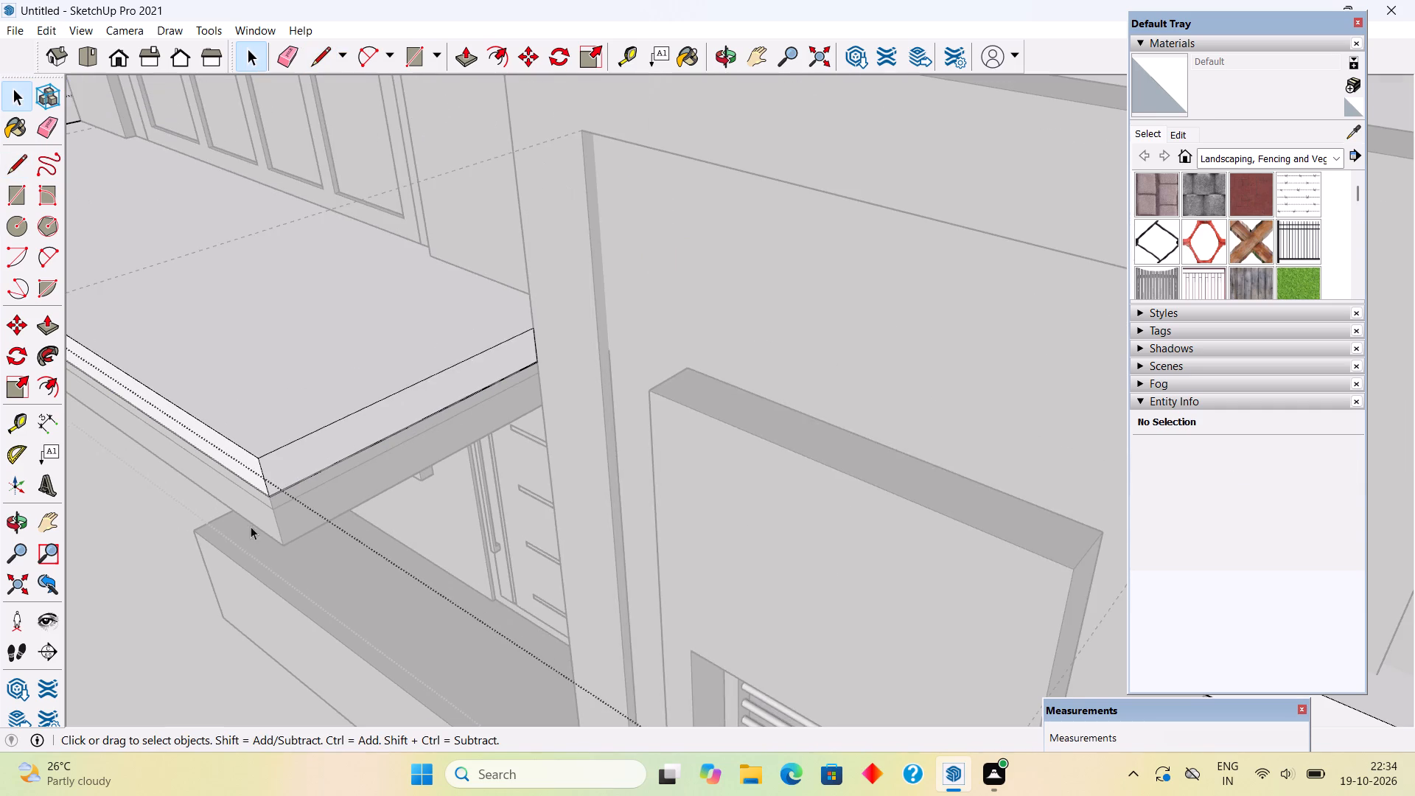
{"action": "left_click", "coordinate": [167, 548]}
{"action": "triple_click", "coordinate": [354, 489]}
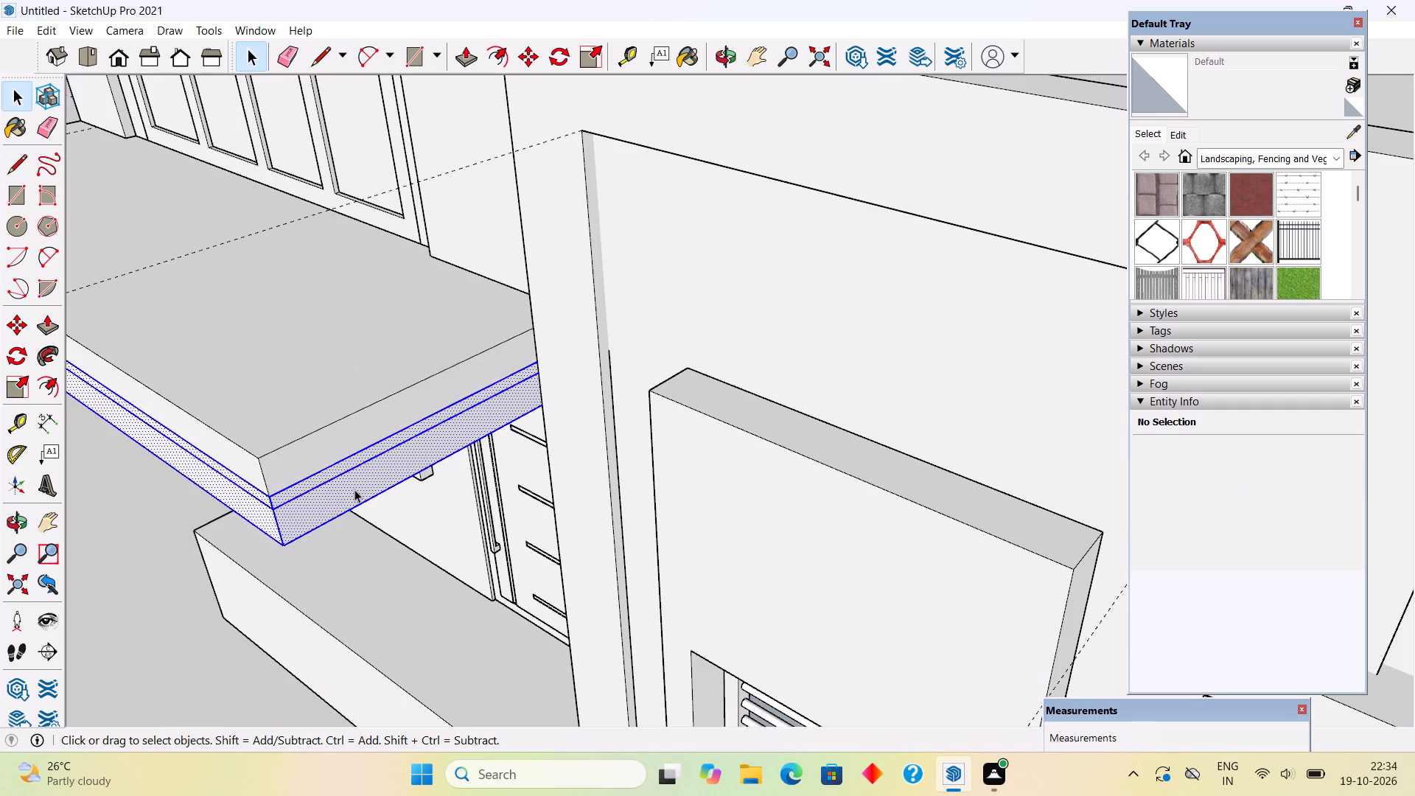
{"action": "scroll", "coordinate": [503, 411], "scroll_direction": "up", "scroll_amount": 5}
{"action": "right_click", "coordinate": [495, 406]}
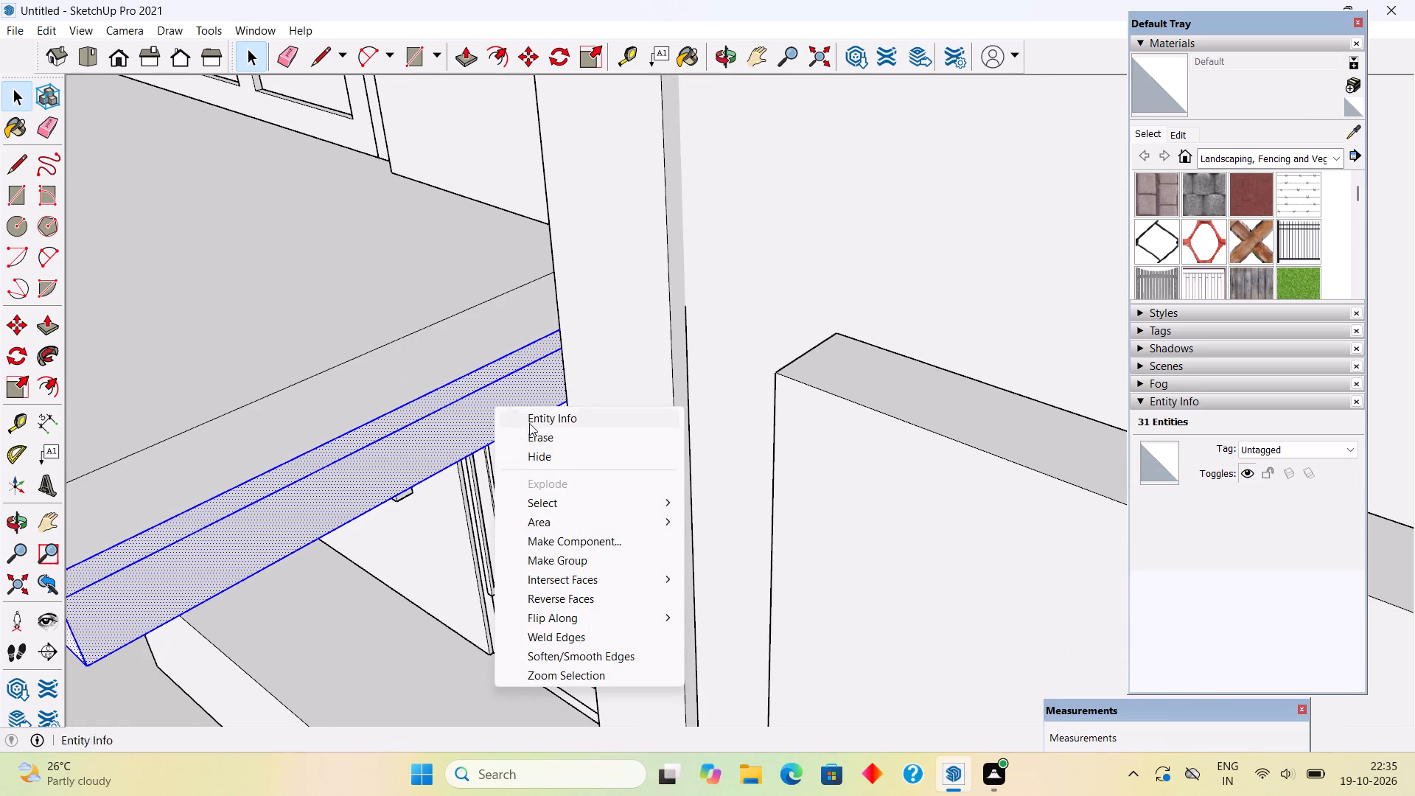
{"action": "left_click", "coordinate": [549, 562]}
Inside the lower band group, draw a line about 7 15/16" down its side face at the tall surround wall.
{"action": "scroll", "coordinate": [559, 383], "scroll_direction": "up", "scroll_amount": 3}
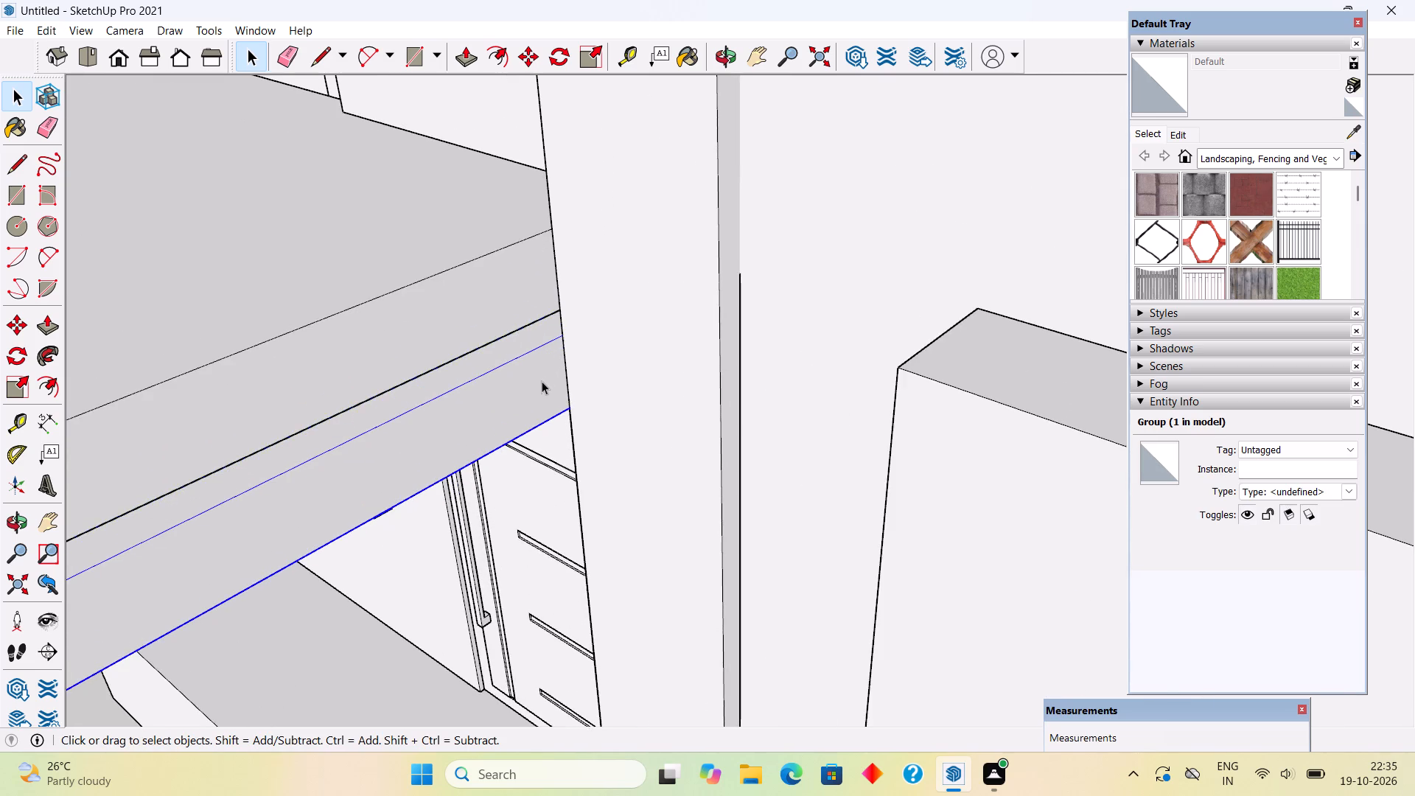
{"action": "triple_click", "coordinate": [542, 381]}
{"action": "key", "text": "l"}
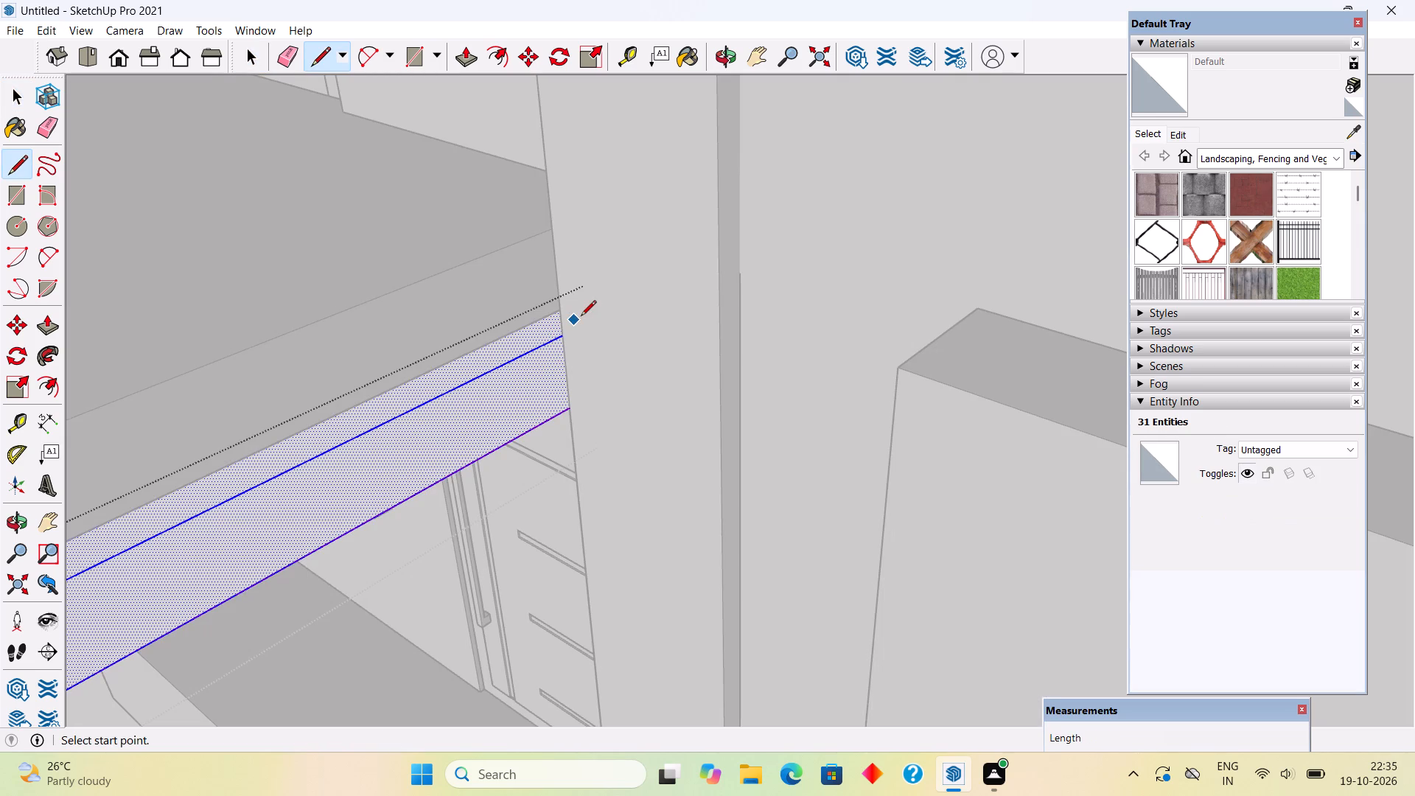
{"action": "left_click", "coordinate": [560, 315]}
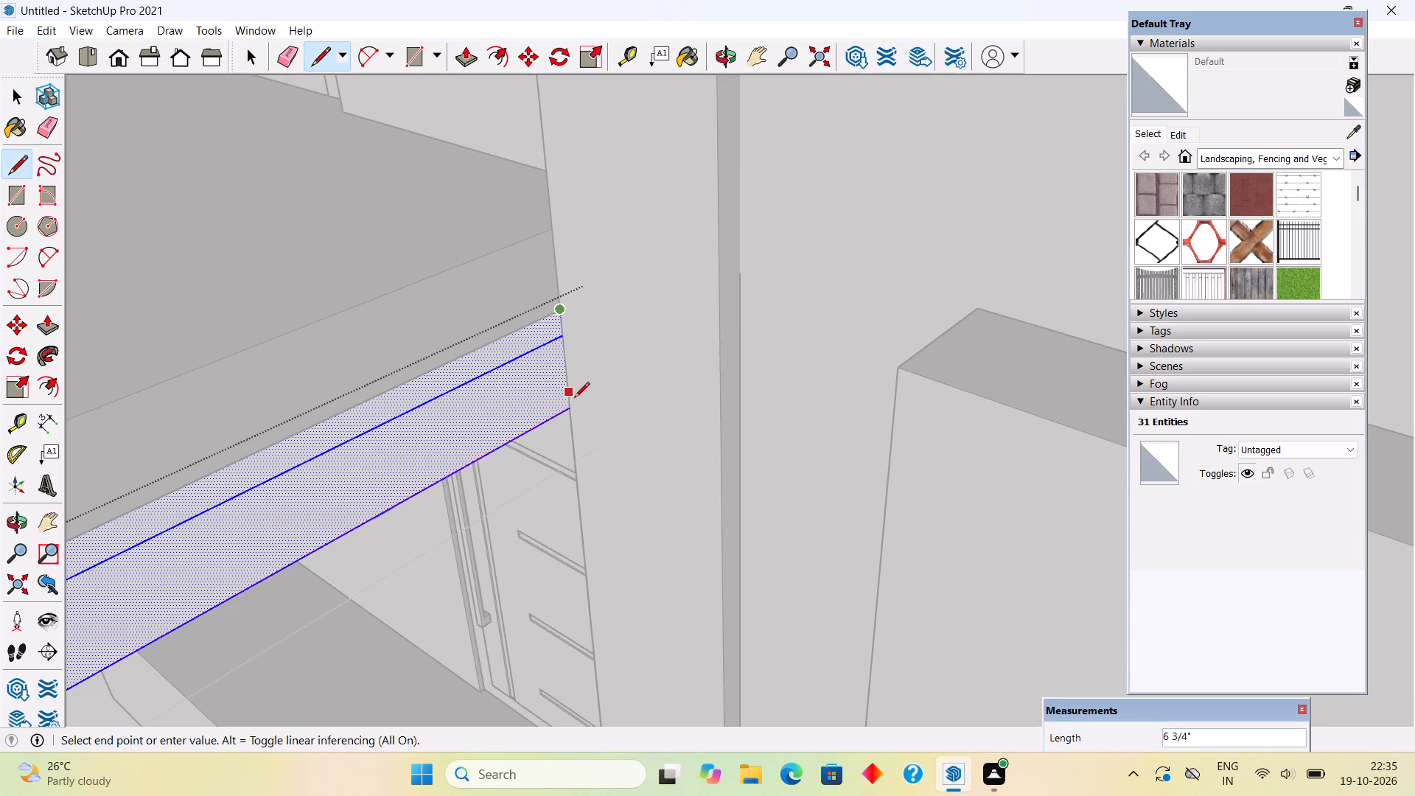
{"action": "left_click", "coordinate": [575, 407]}
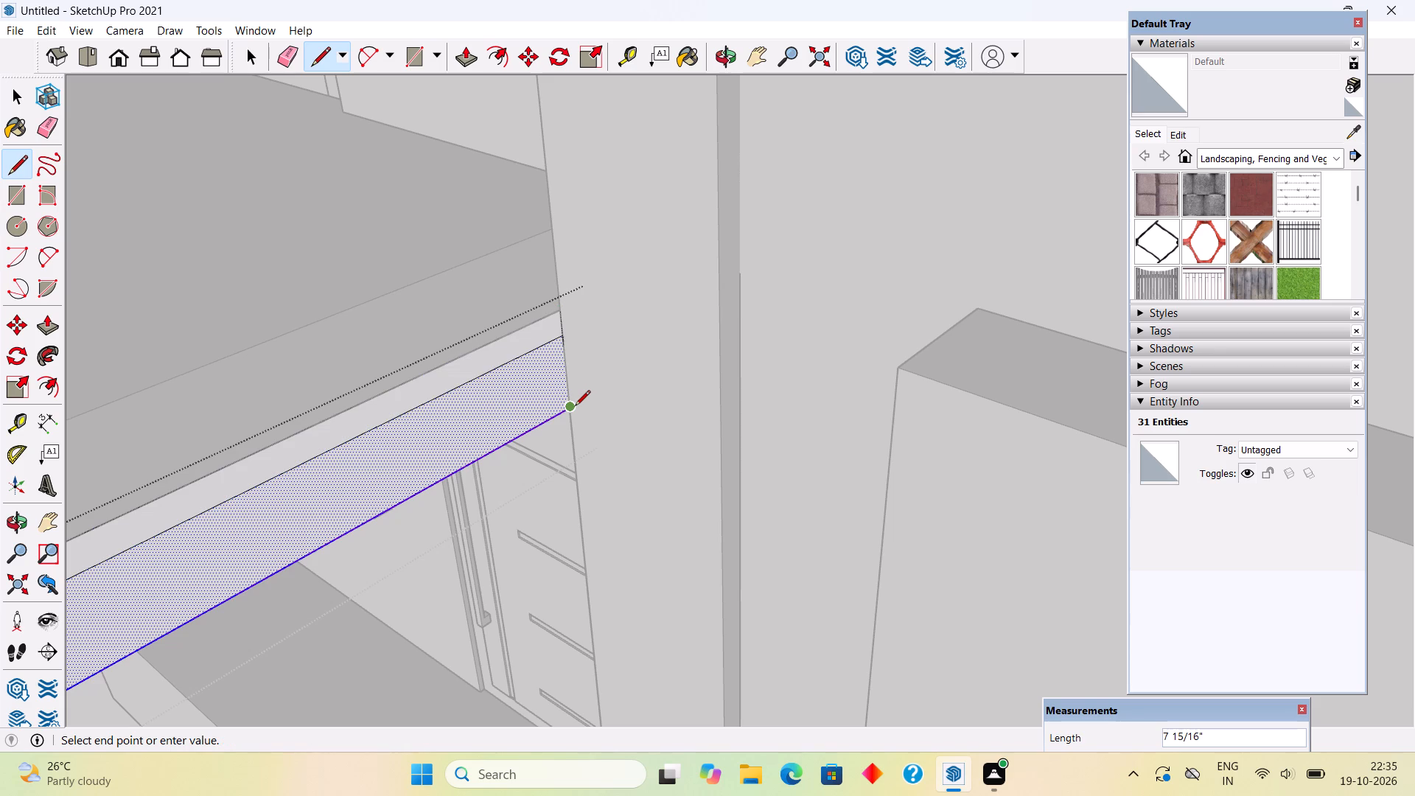
{"action": "key", "text": "space"}
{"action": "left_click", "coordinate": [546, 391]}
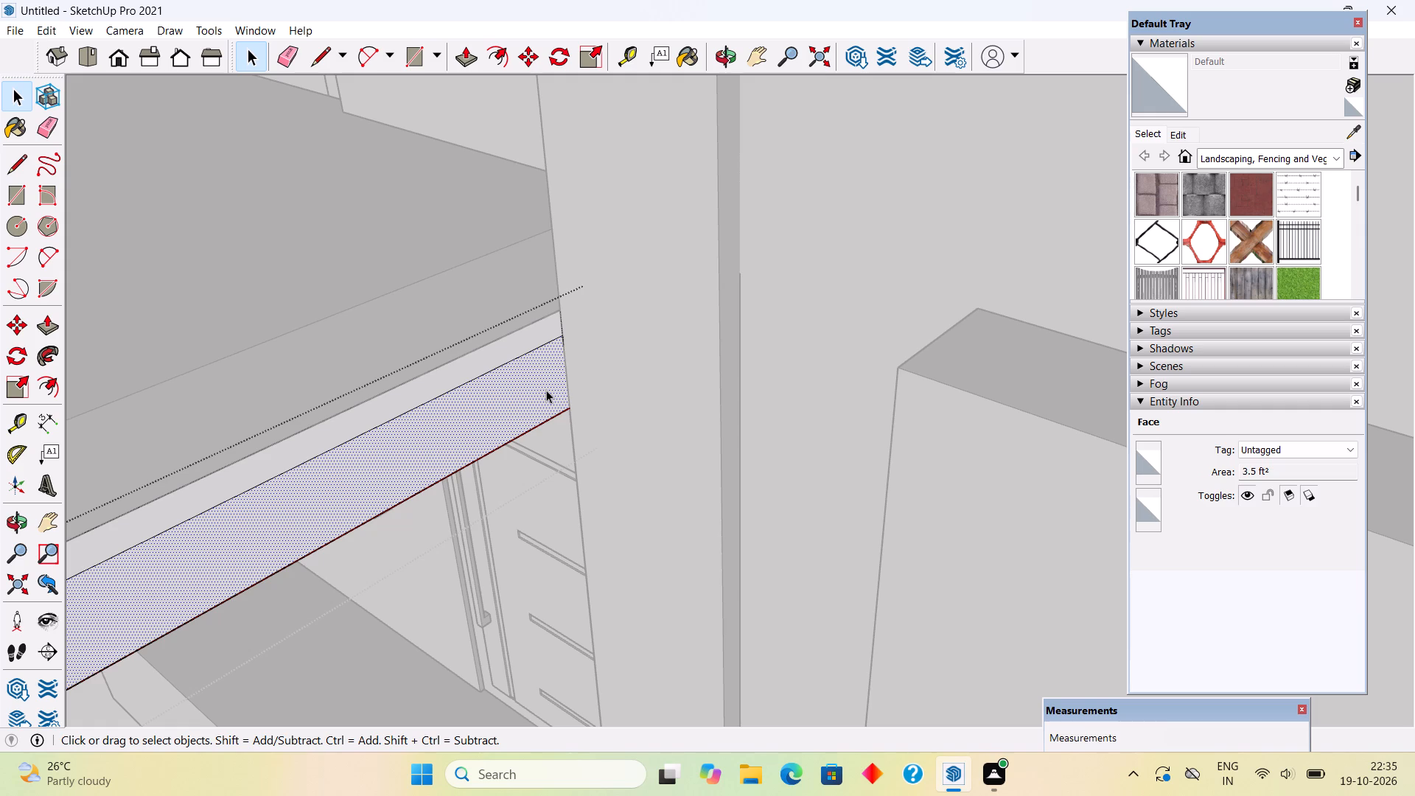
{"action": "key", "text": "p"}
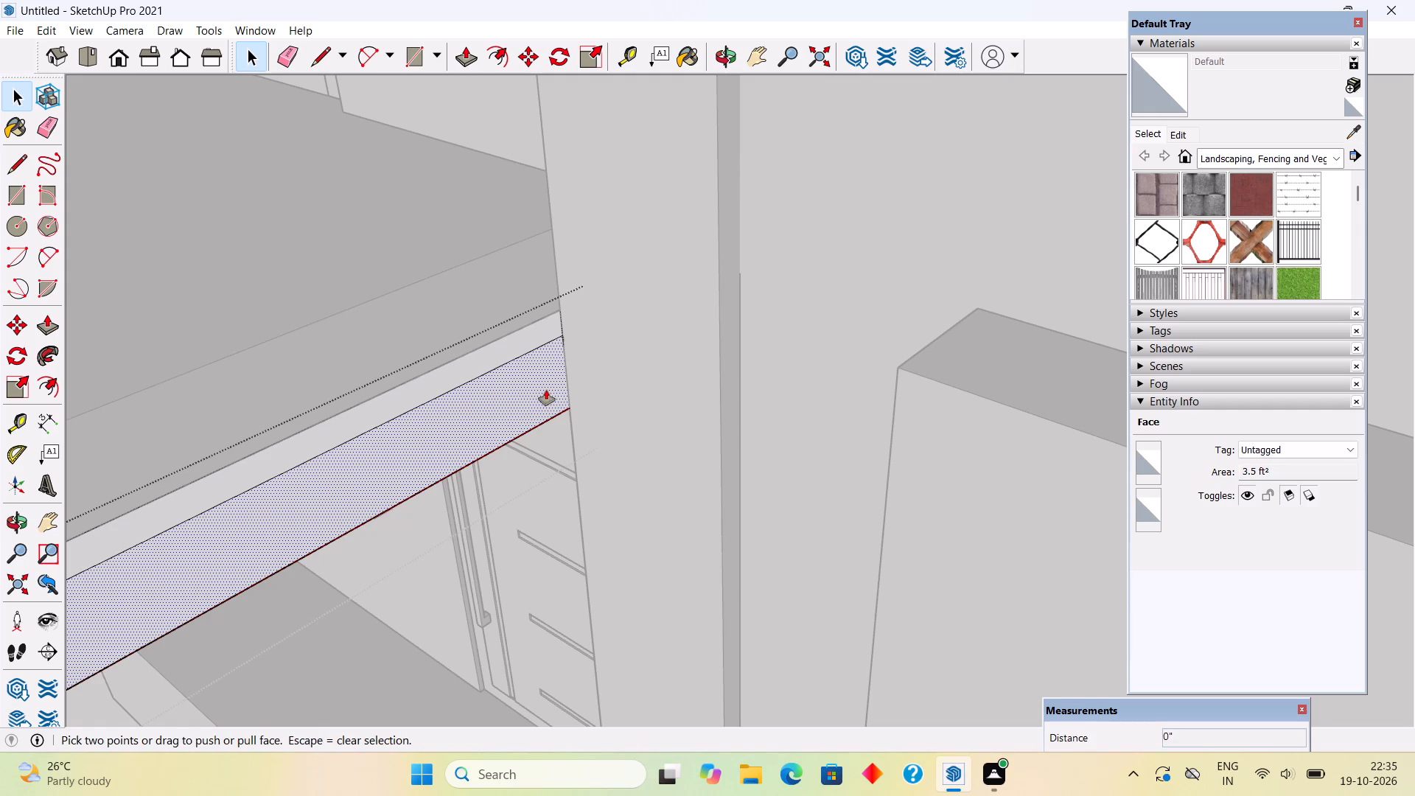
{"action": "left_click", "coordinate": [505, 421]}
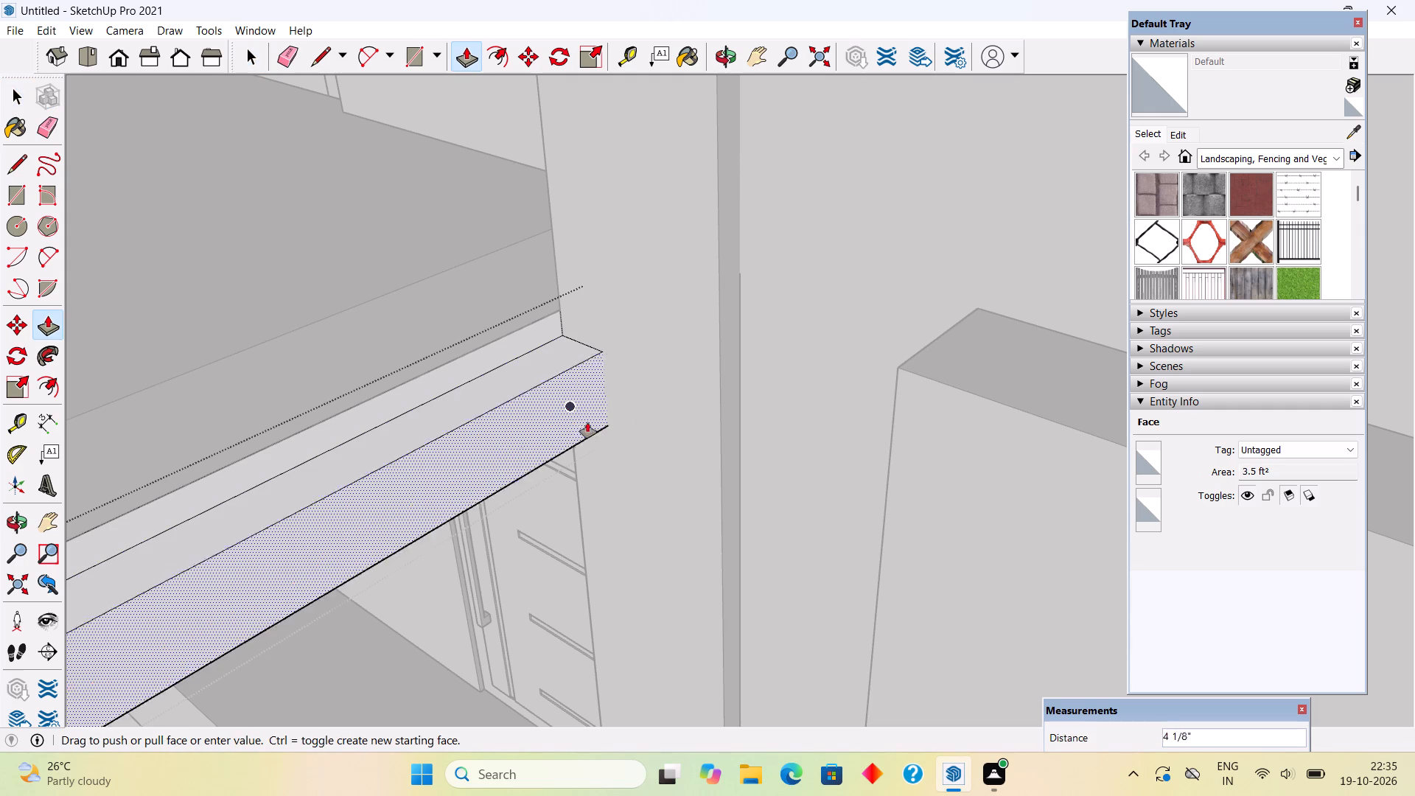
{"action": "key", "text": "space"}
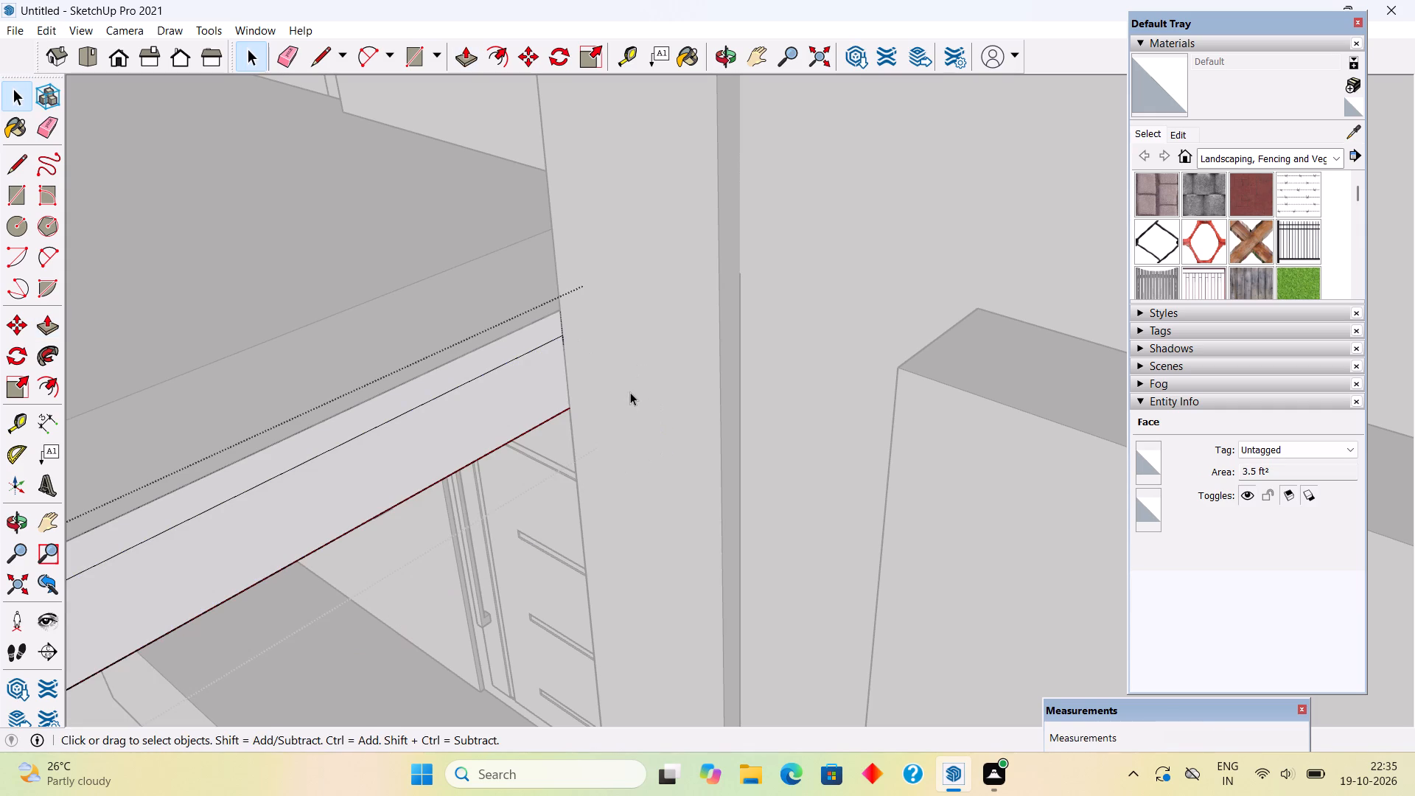
In the lower band group, draw a line about 5 15/16" down the side face's end at the tall surround wall.
{"action": "key", "text": "l"}
{"action": "left_click", "coordinate": [561, 334]}
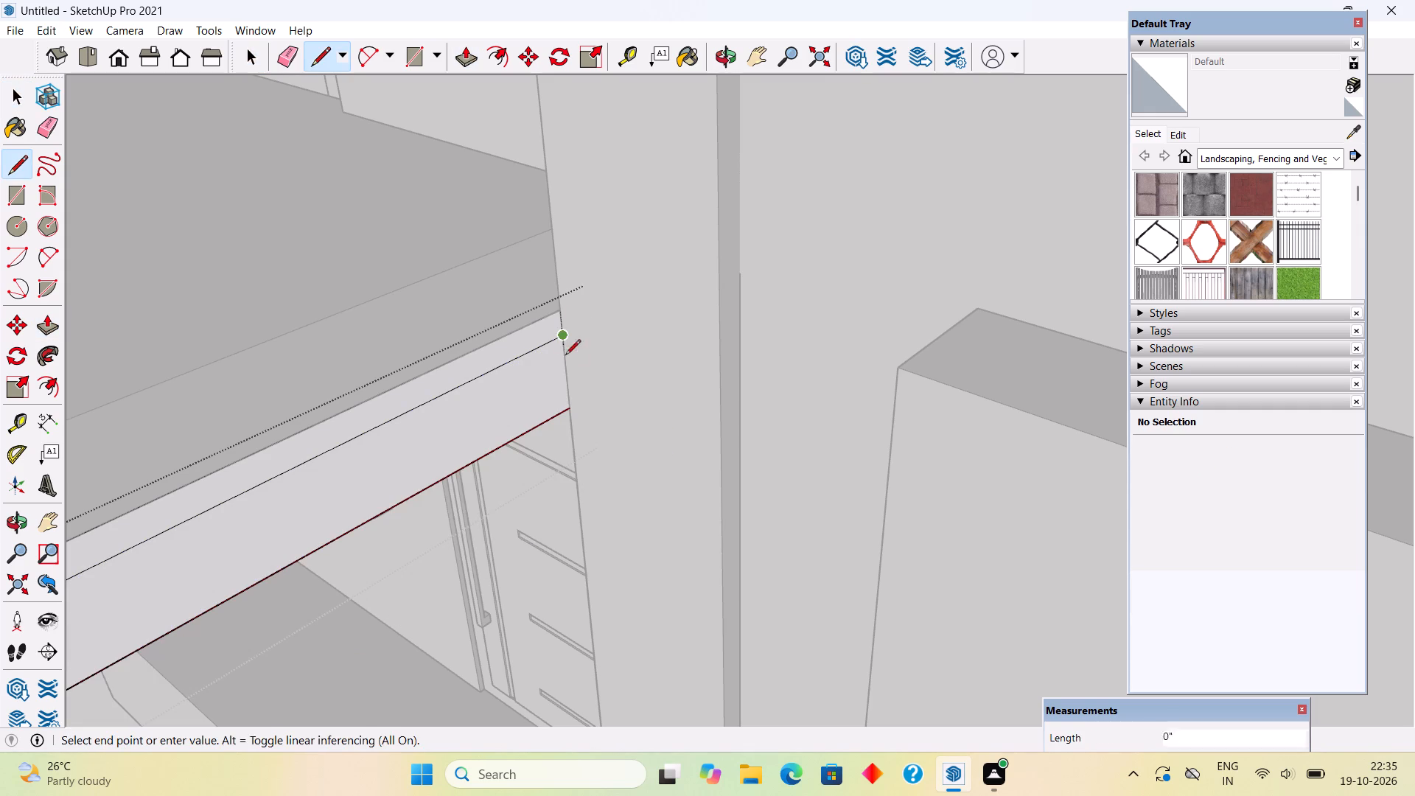
{"action": "left_click", "coordinate": [569, 402]}
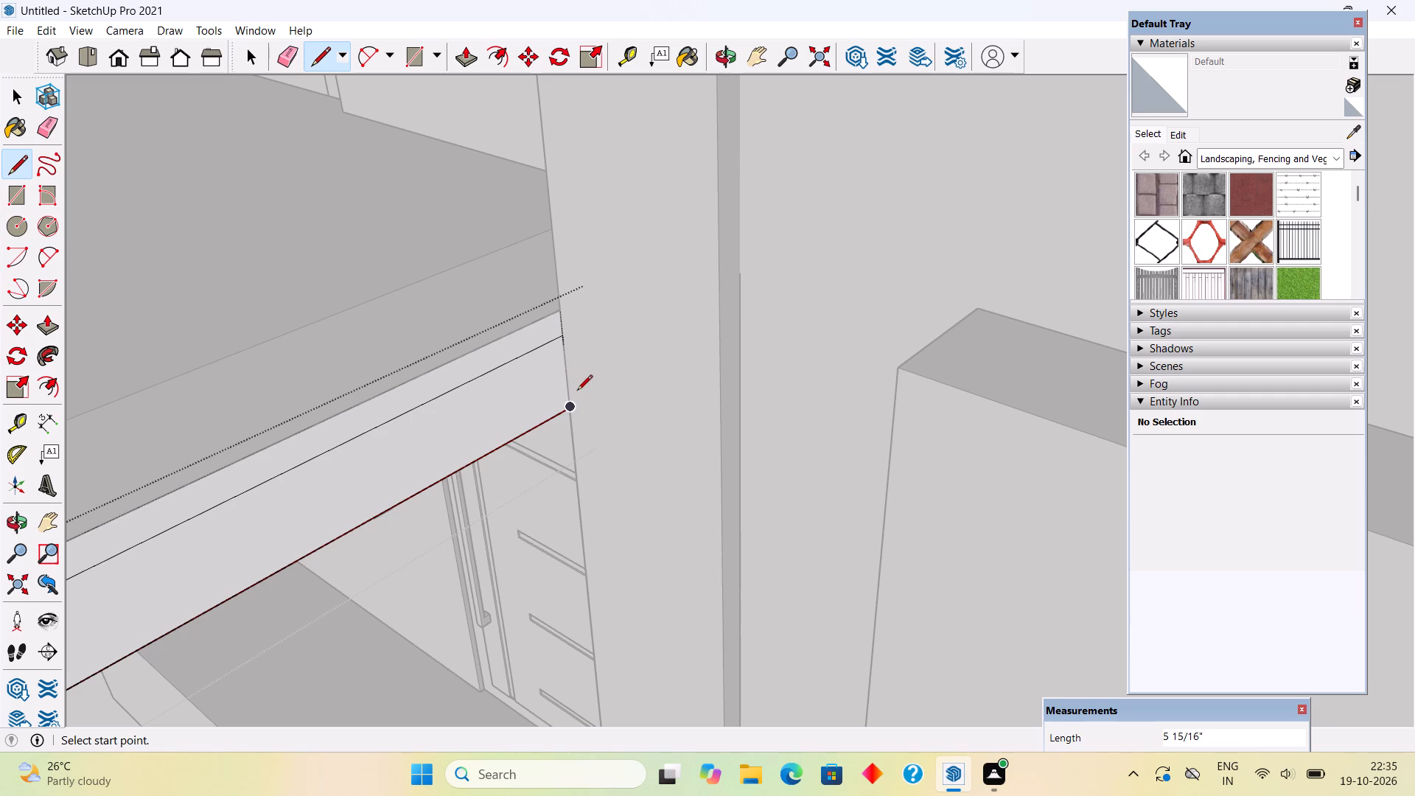
Push/Pull the narrow upper strip of the lower band's side face outward 7" along the surround wall.
{"action": "key", "text": "p"}
{"action": "left_click", "coordinate": [505, 352]}
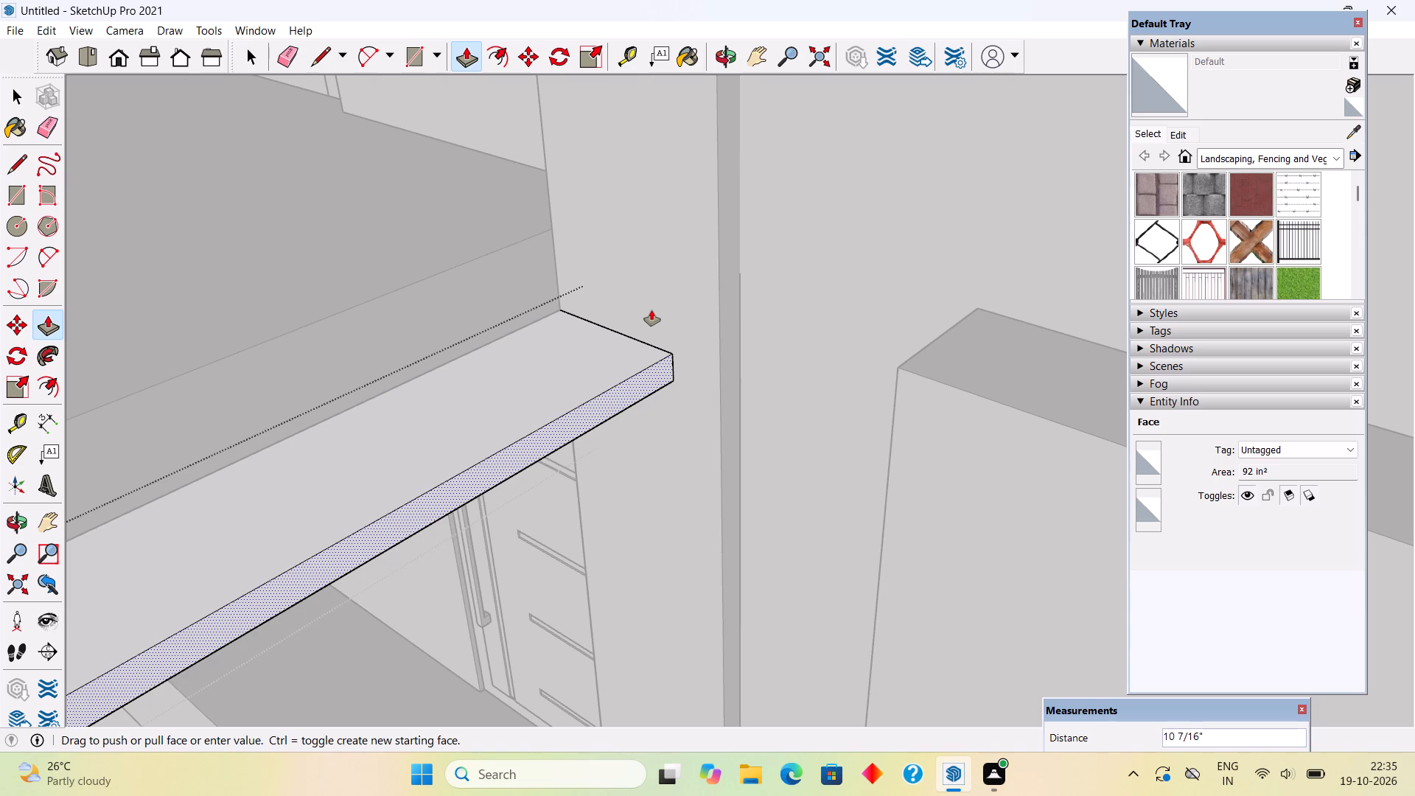
{"action": "scroll", "coordinate": [651, 310], "scroll_direction": "down", "scroll_amount": 20}
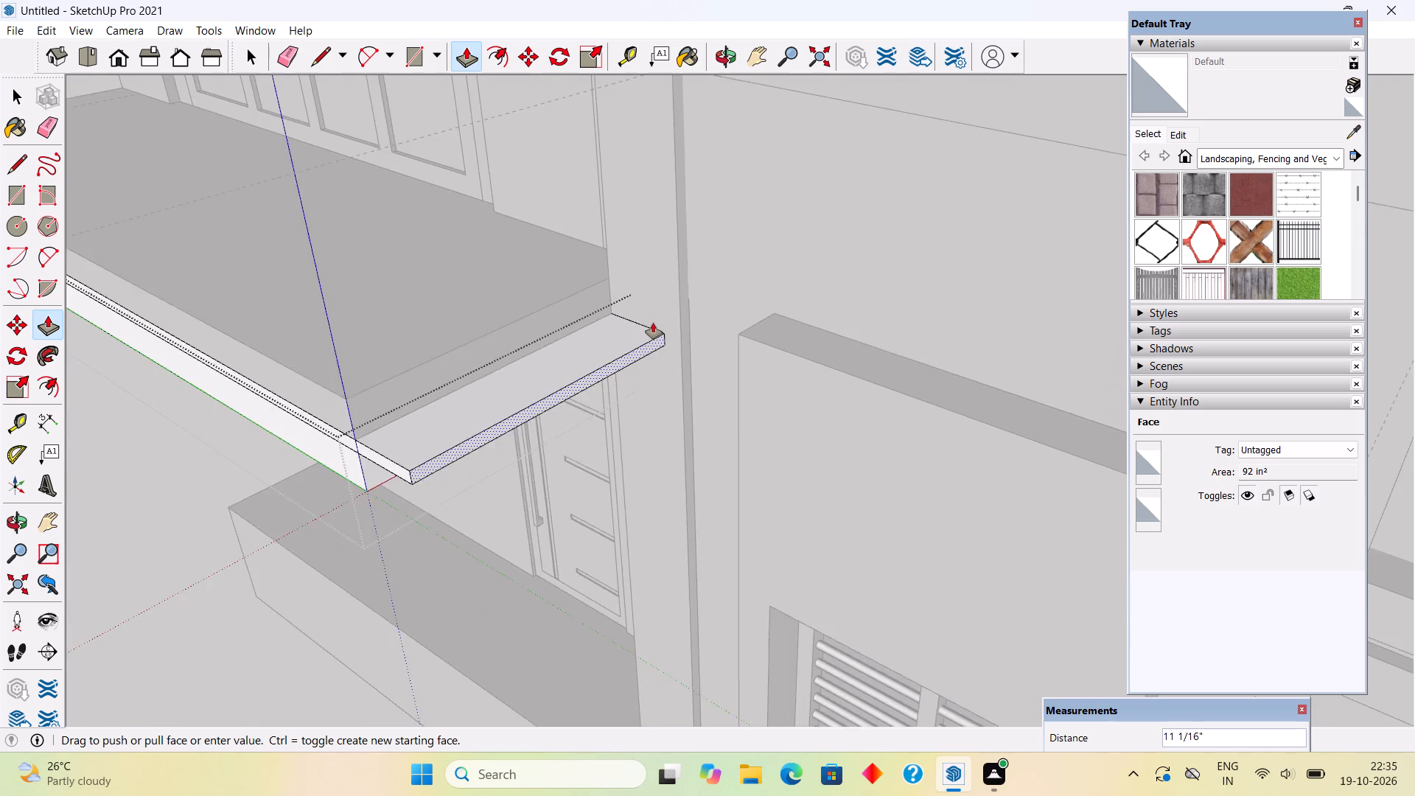
{"action": "scroll", "coordinate": [653, 323], "scroll_direction": "down", "scroll_amount": 6}
{"action": "scroll", "coordinate": [634, 150], "scroll_direction": "down", "scroll_amount": 5}
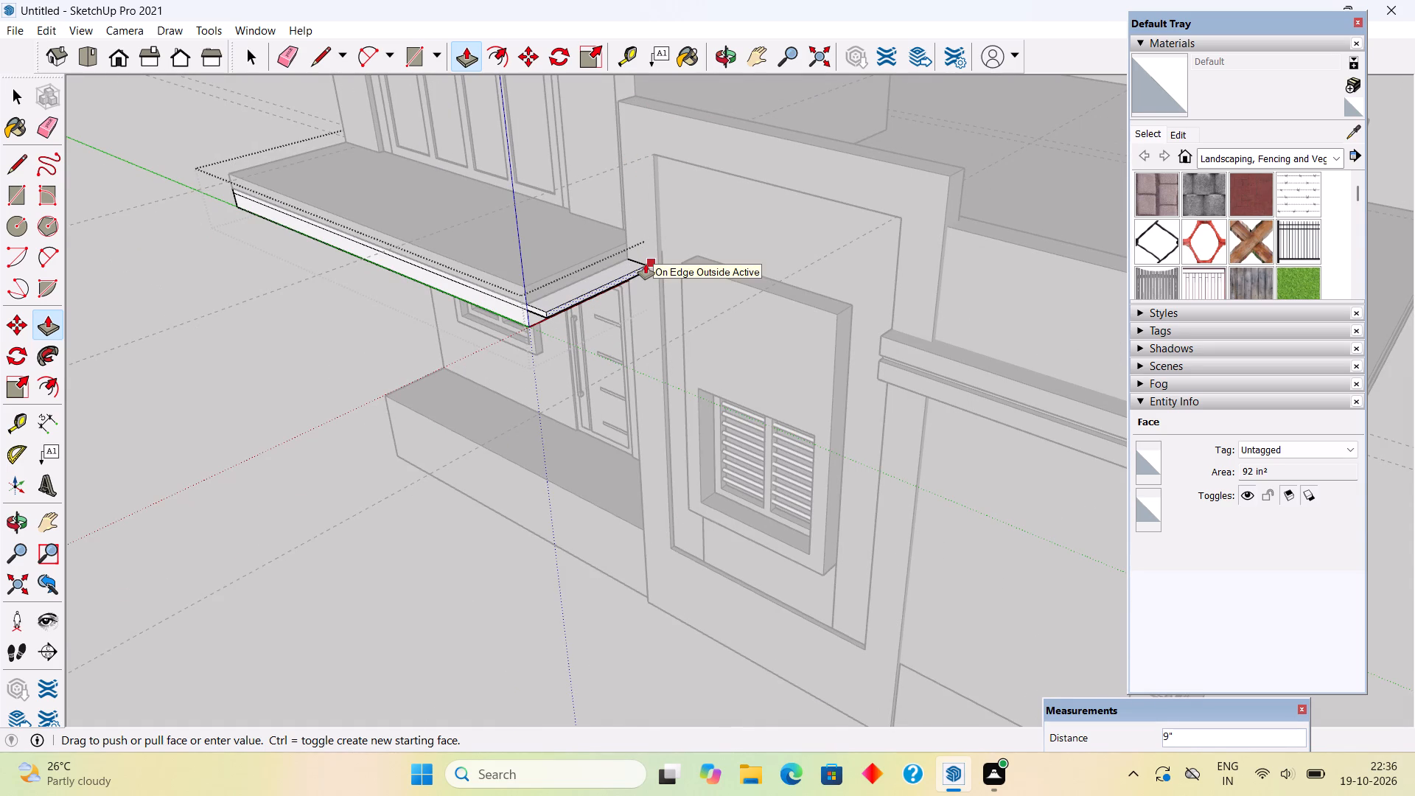
{"action": "type", "text": "7\""}
{"action": "key", "text": "Return"}
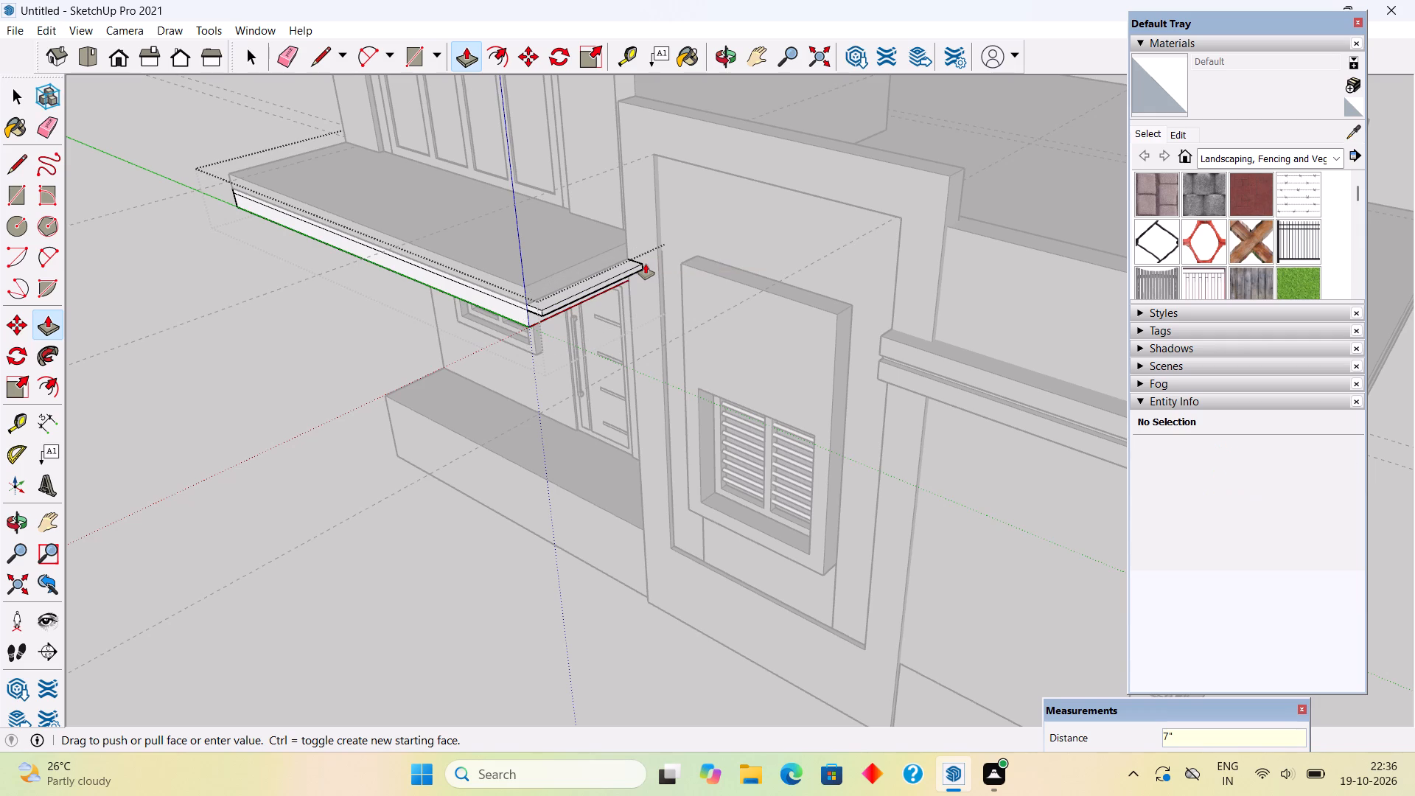
Pull the lower strip of the band's side face outward 7", aligning it with the extended upper strip.
{"action": "middle_click_drag", "start_coordinate": [610, 259], "coordinate": [553, 122]}
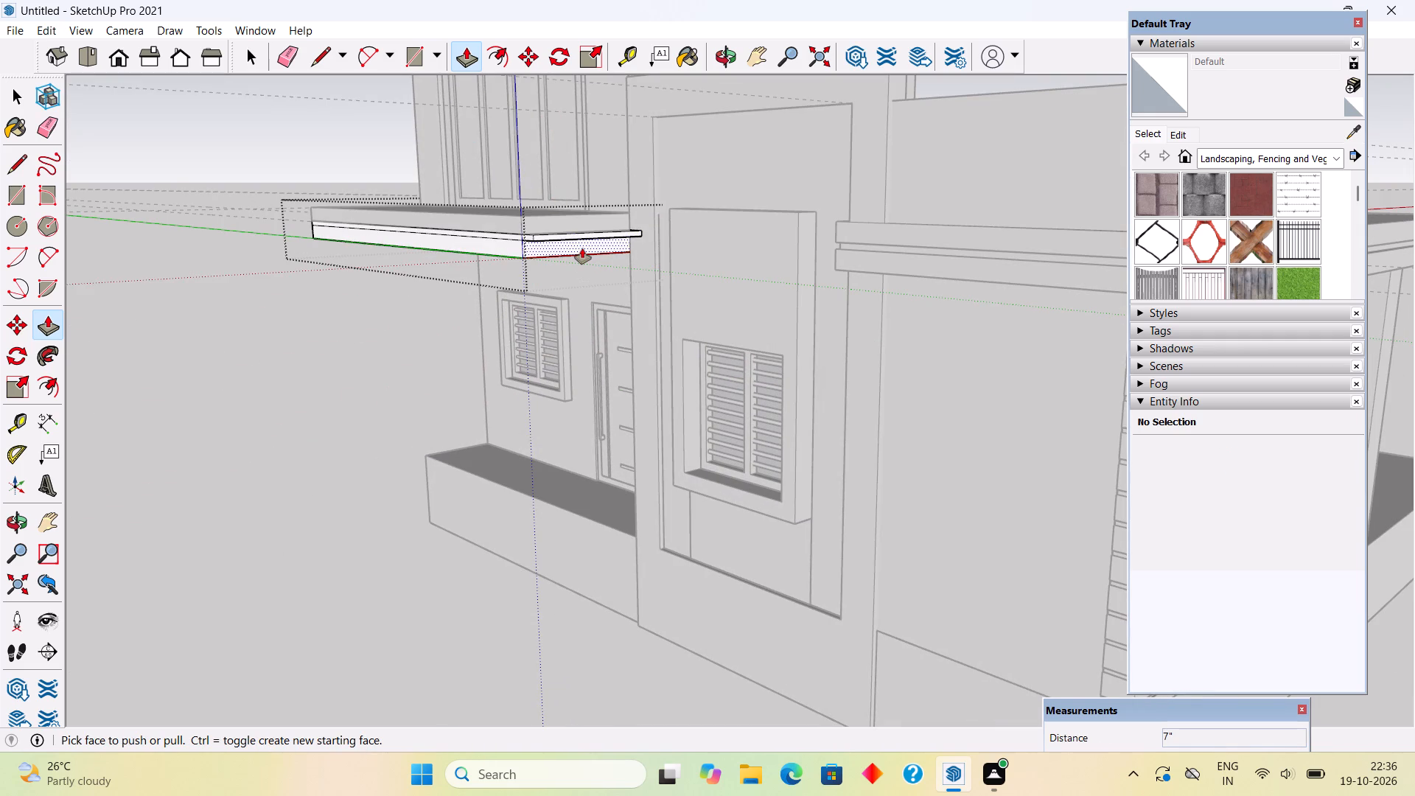
{"action": "left_click", "coordinate": [582, 248]}
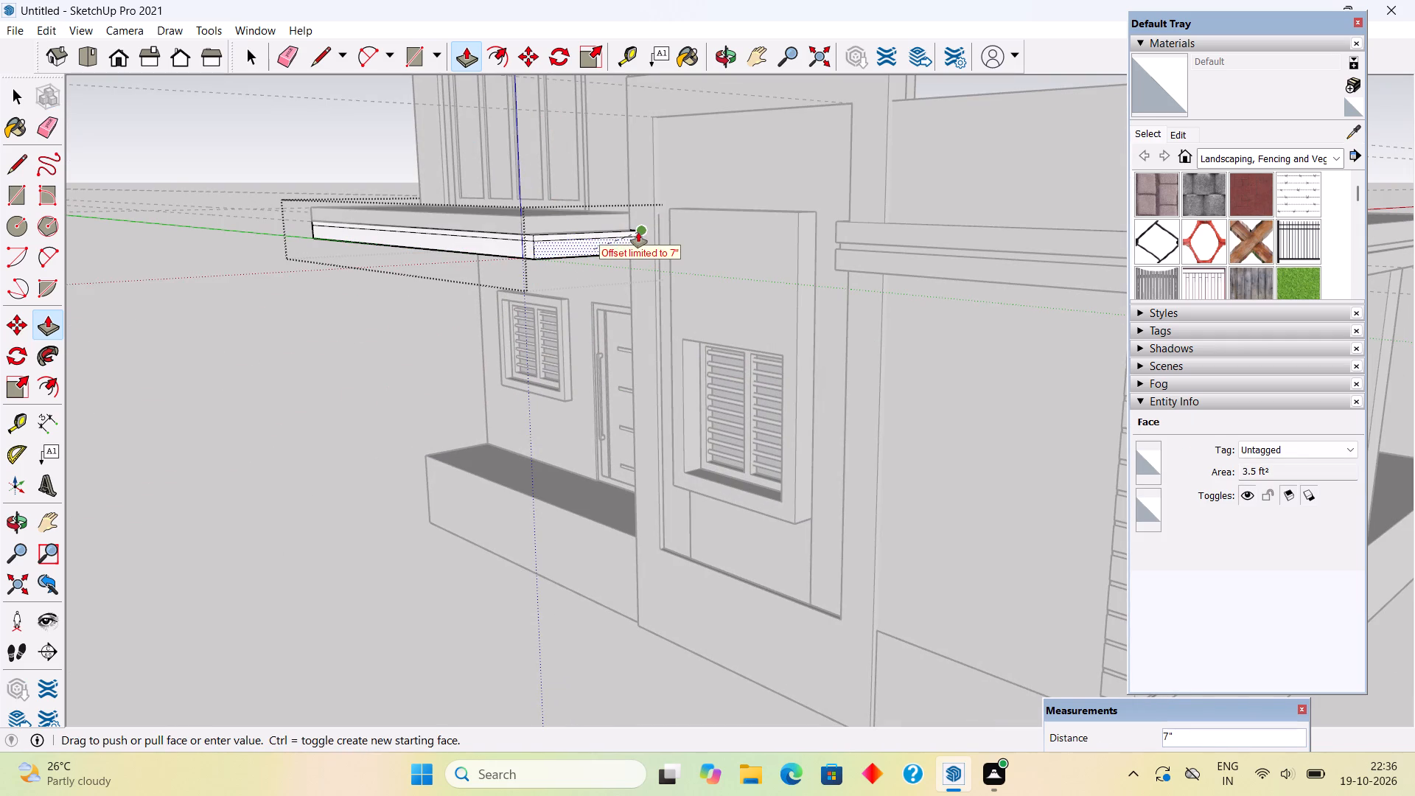
{"action": "left_click", "coordinate": [639, 232]}
Push the narrow upper strip of the band's side face inward 2" to form a recessed groove.
{"action": "scroll", "coordinate": [629, 215], "scroll_direction": "up", "scroll_amount": 8}
{"action": "scroll", "coordinate": [579, 168], "scroll_direction": "up", "scroll_amount": 3}
{"action": "middle_click_drag", "start_coordinate": [579, 182], "coordinate": [584, 214]}
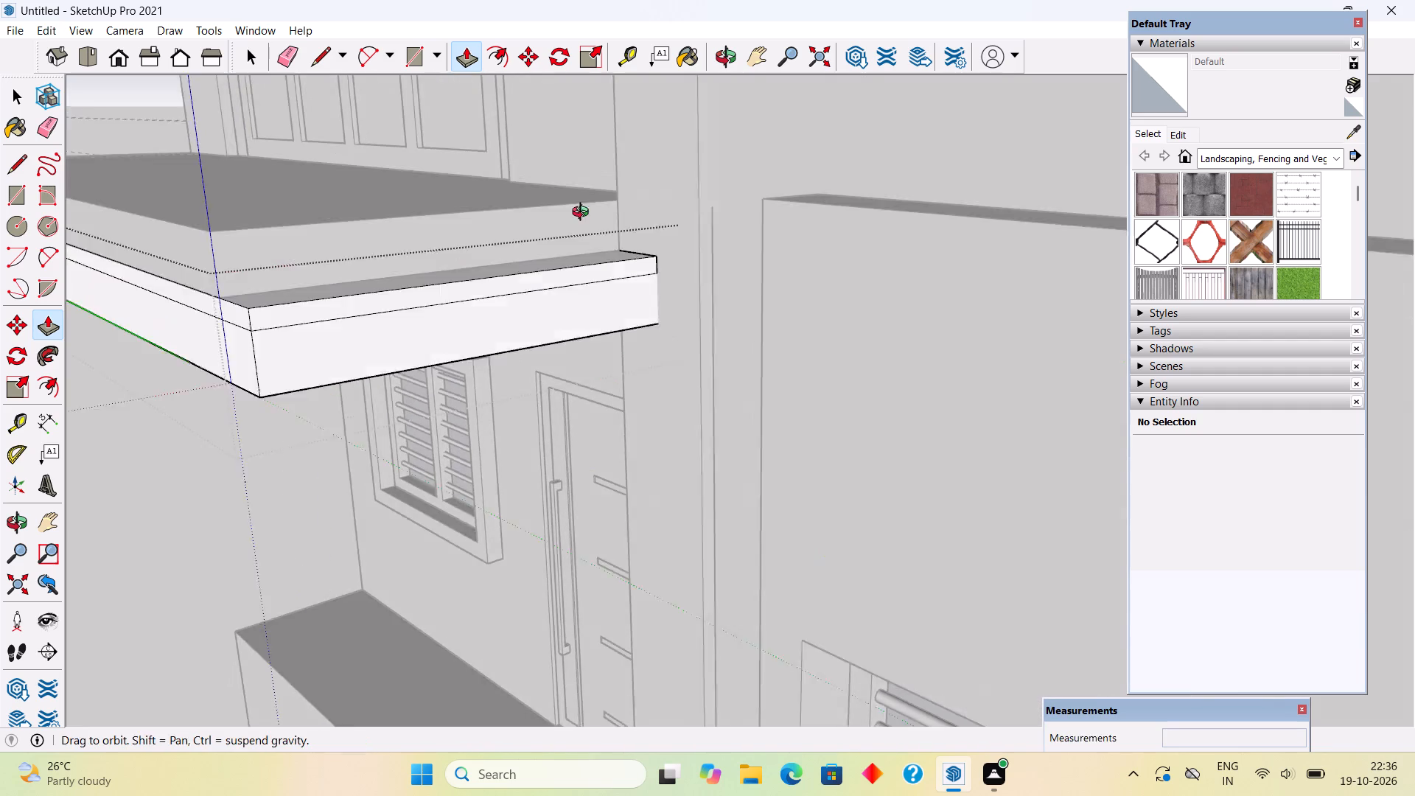
{"action": "middle_click_drag", "start_coordinate": [584, 214], "coordinate": [592, 241]}
{"action": "scroll", "coordinate": [610, 325], "scroll_direction": "up", "scroll_amount": 4}
{"action": "left_click", "coordinate": [618, 325]}
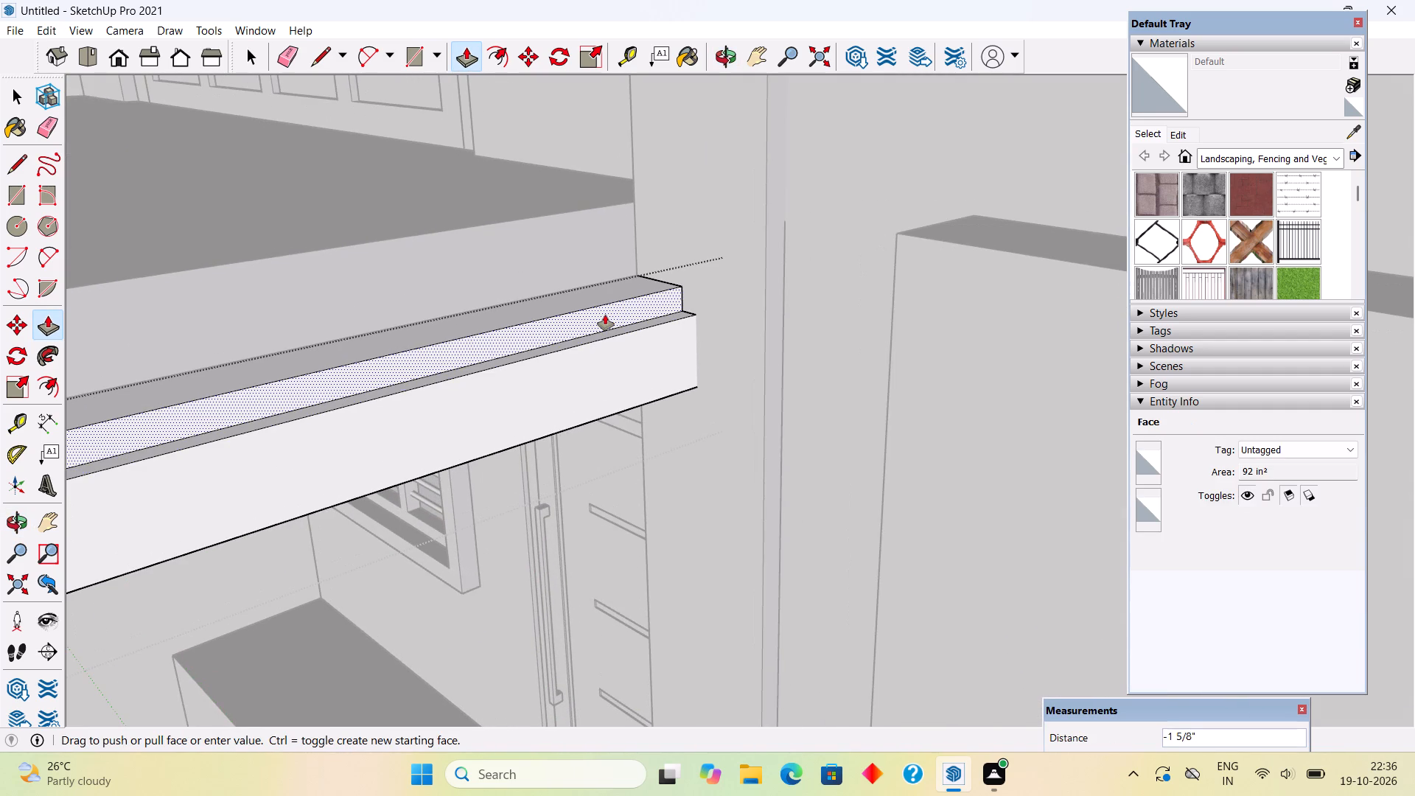
{"action": "type", "text": "2\""}
{"action": "key", "text": "Return"}
{"action": "key", "text": "space"}
Inside the entrance roof slab's upper layer, pull the side face outward 7" flush with the lower band, and exit the group.
{"action": "triple_click", "coordinate": [593, 236]}
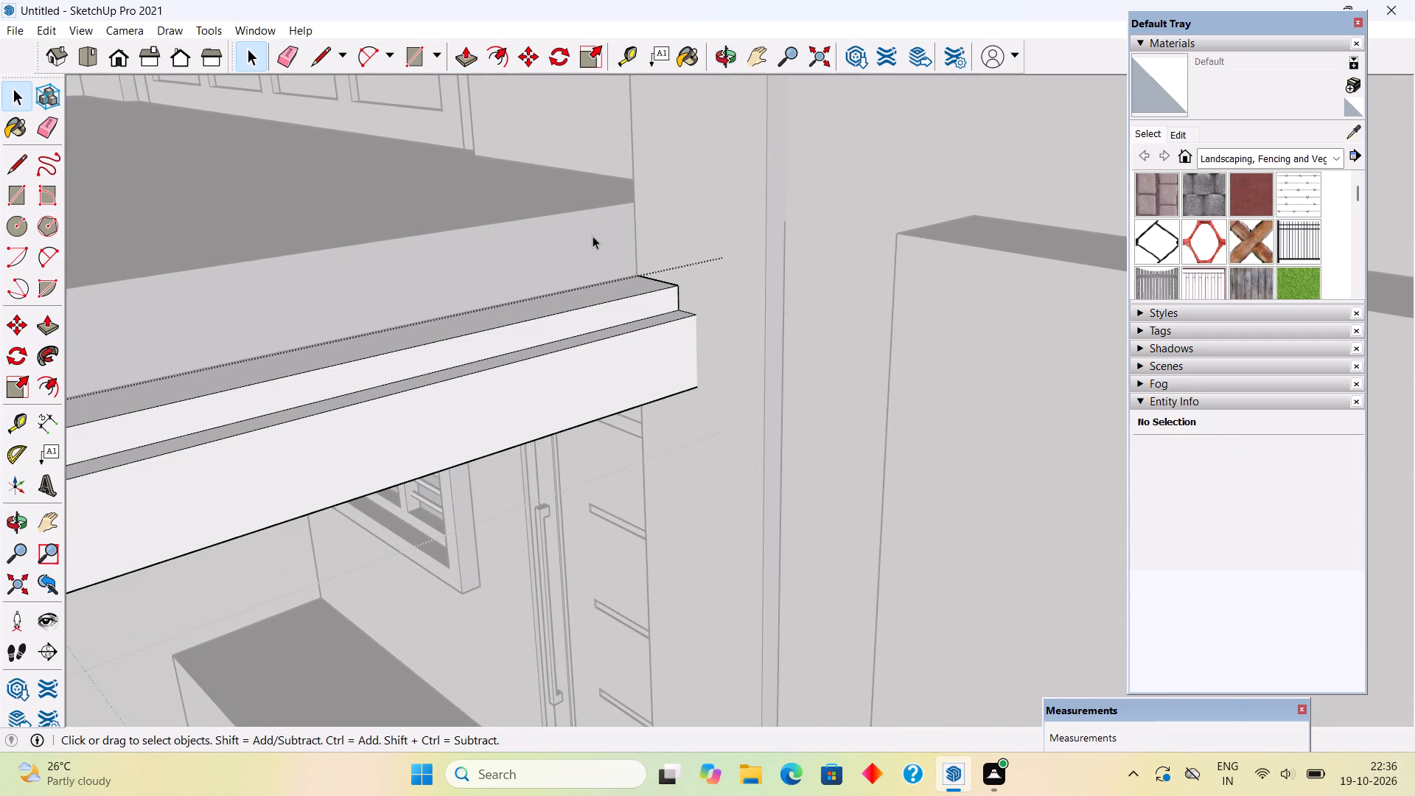
{"action": "key", "text": "p"}
{"action": "left_click", "coordinate": [593, 234]}
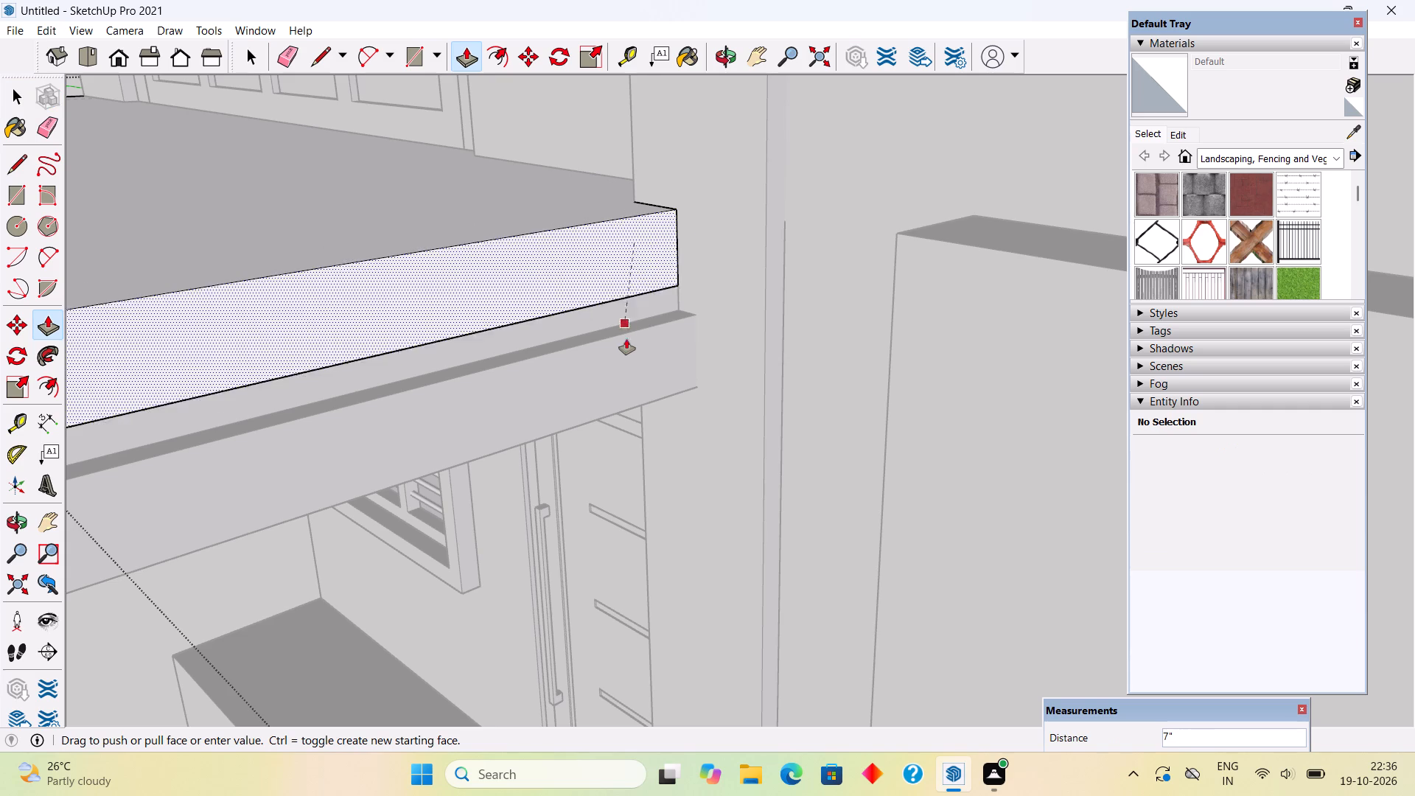
{"action": "left_click", "coordinate": [629, 358]}
{"action": "key", "text": "space"}
{"action": "scroll", "coordinate": [683, 328], "scroll_direction": "down", "scroll_amount": 11}
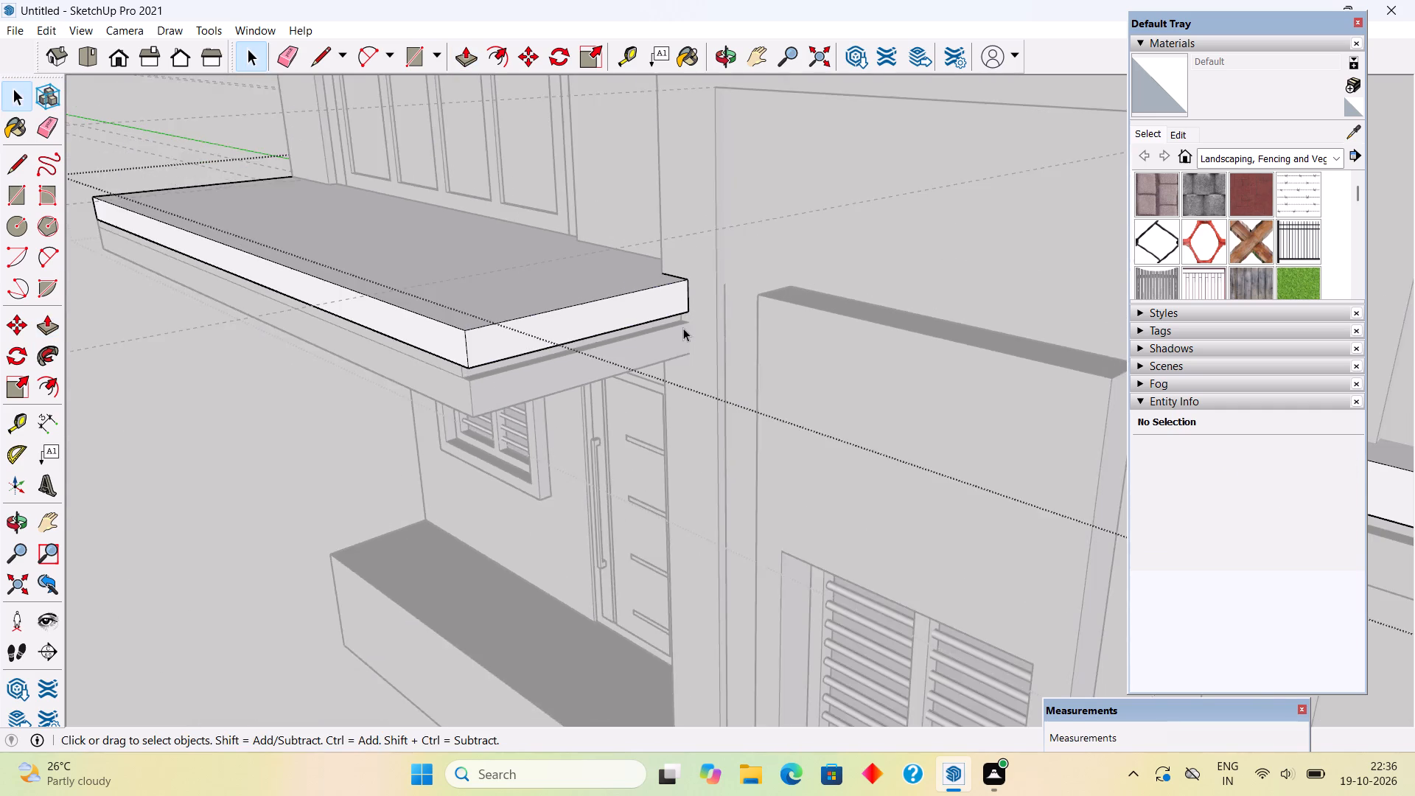
{"action": "scroll", "coordinate": [683, 328], "scroll_direction": "down", "scroll_amount": 4}
{"action": "middle_click_drag", "start_coordinate": [483, 410], "coordinate": [910, 190]}
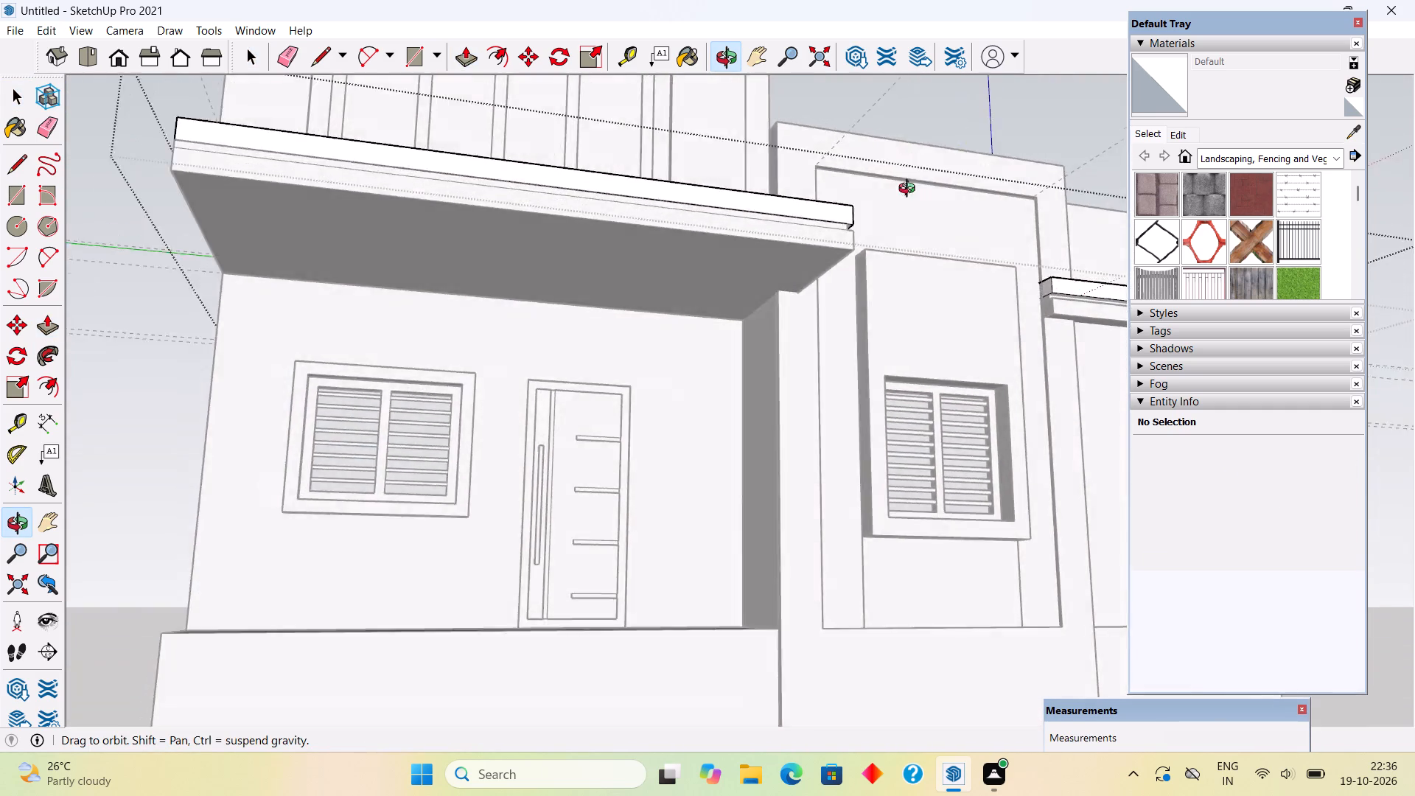
{"action": "middle_click_drag", "start_coordinate": [910, 190], "coordinate": [689, 201]}
{"action": "scroll", "coordinate": [729, 298], "scroll_direction": "up", "scroll_amount": 15}
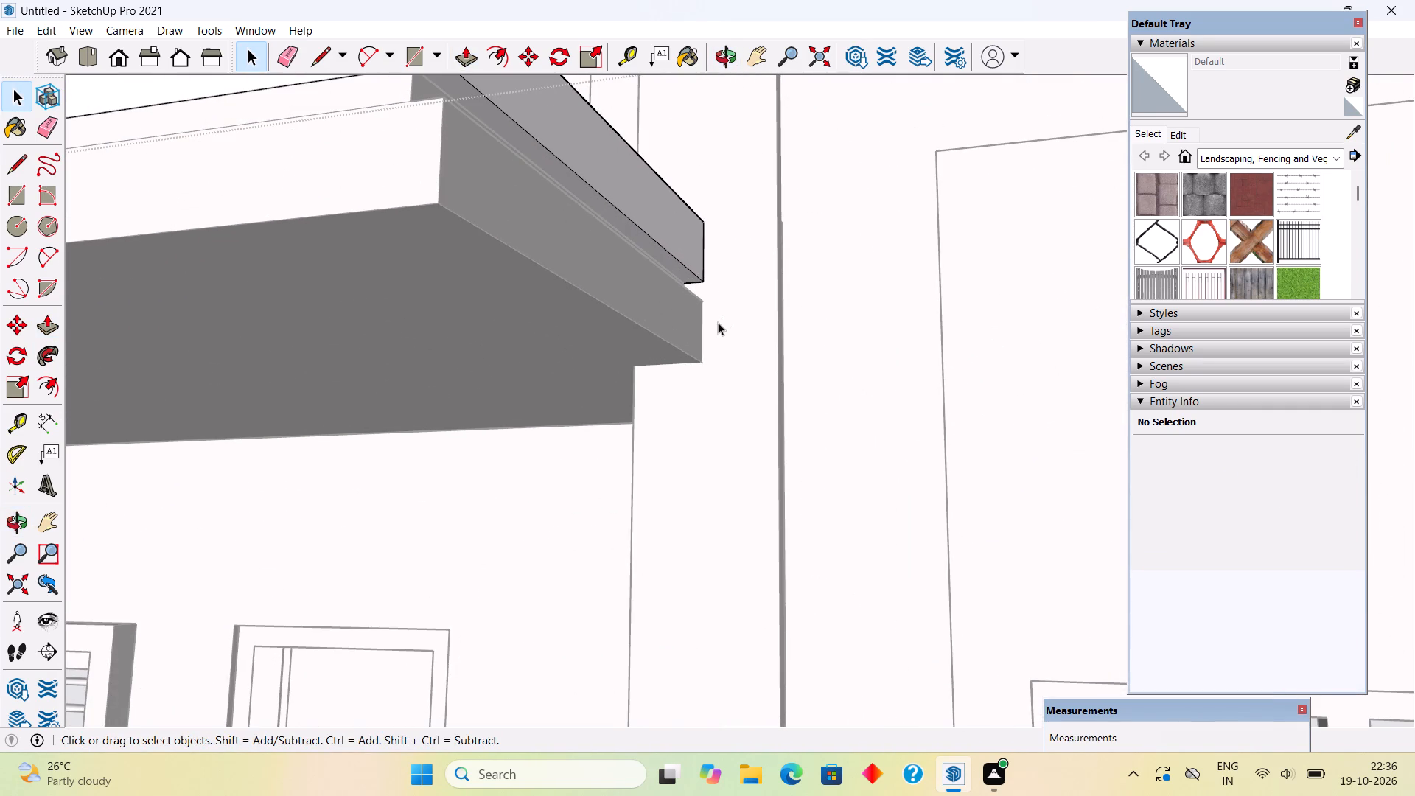
{"action": "scroll", "coordinate": [662, 424], "scroll_direction": "down", "scroll_amount": 9}
{"action": "scroll", "coordinate": [589, 418], "scroll_direction": "down", "scroll_amount": 6}
{"action": "left_click", "coordinate": [97, 175]}
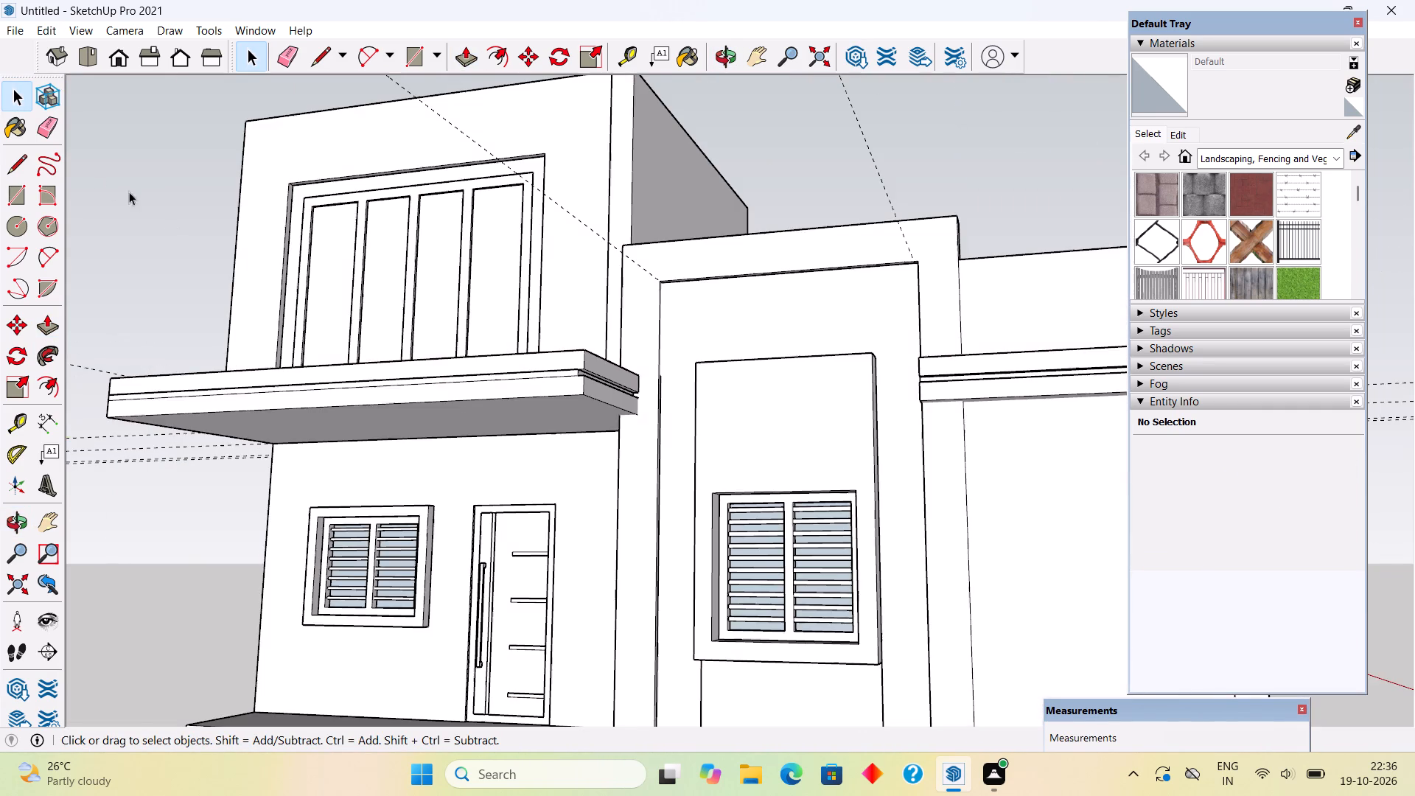
Draw a 6" vertical line closing the lower band's end where it meets the tall surround wall.
{"action": "middle_click_drag", "start_coordinate": [469, 319], "coordinate": [271, 391]}
{"action": "scroll", "coordinate": [495, 413], "scroll_direction": "up", "scroll_amount": 6}
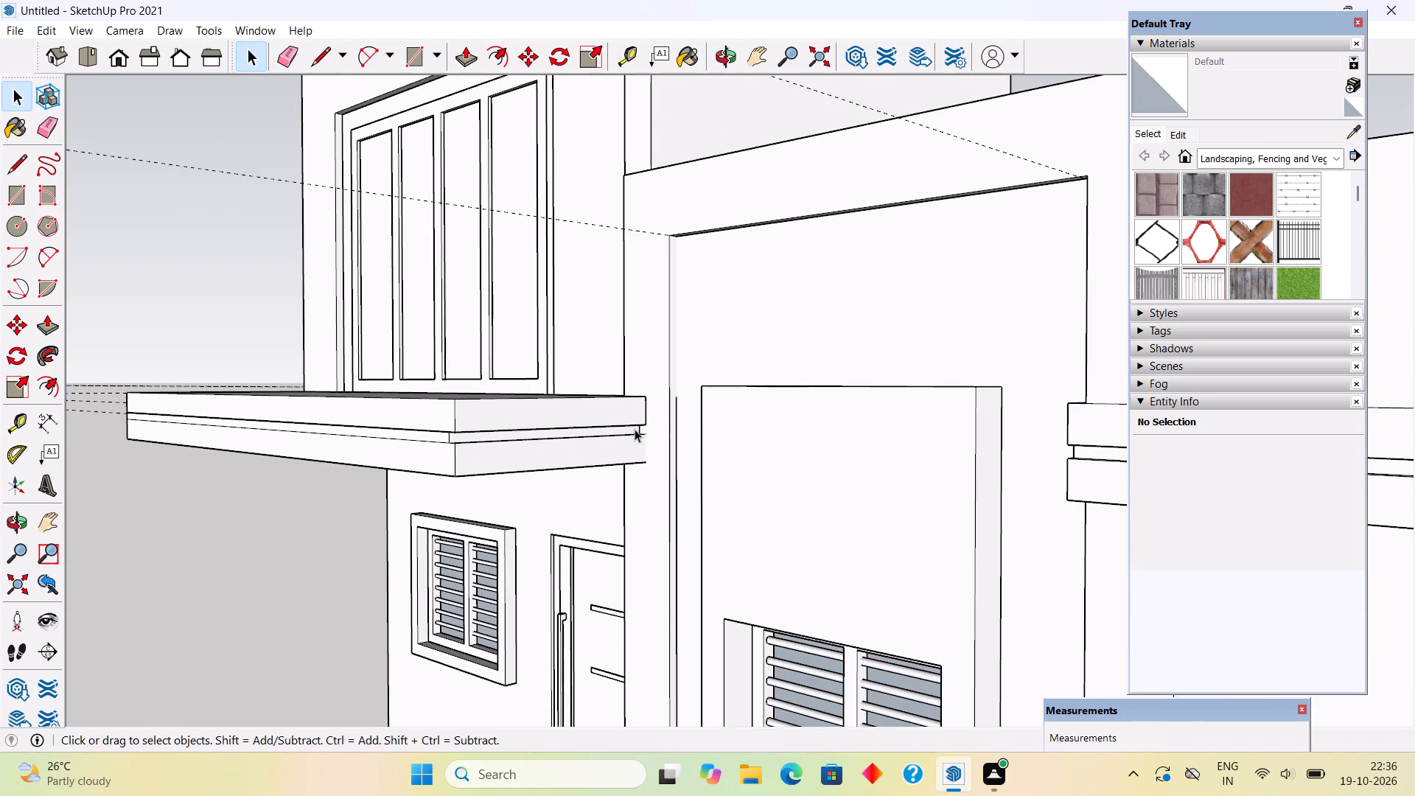
{"action": "key", "text": "l"}
{"action": "scroll", "coordinate": [646, 449], "scroll_direction": "up", "scroll_amount": 4}
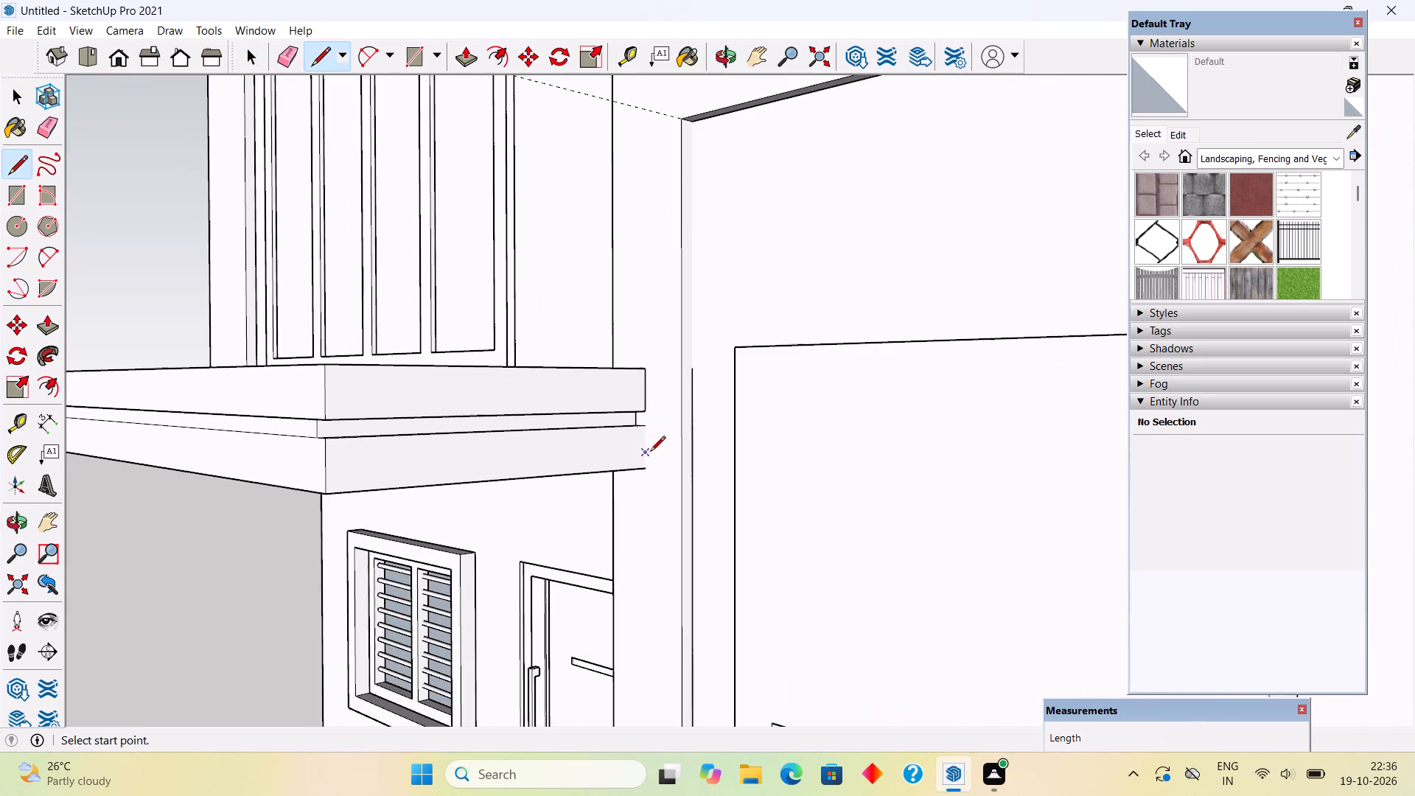
{"action": "left_click", "coordinate": [645, 470]}
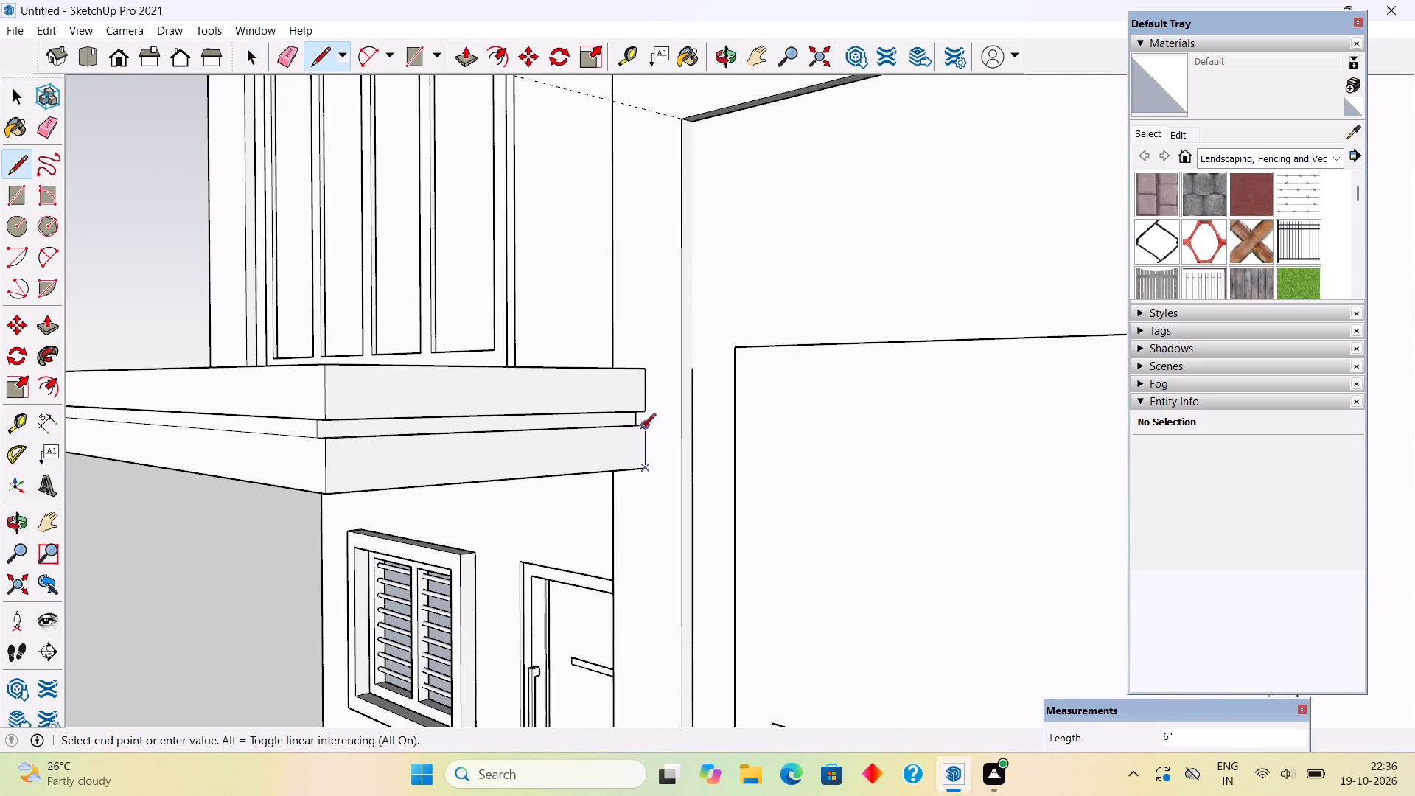
{"action": "left_click", "coordinate": [640, 430]}
{"action": "key", "text": "space"}
Inside the lower band group, push the narrow upper strip of the front face inward 2", and exit the group.
{"action": "scroll", "coordinate": [631, 563], "scroll_direction": "down", "scroll_amount": 6}
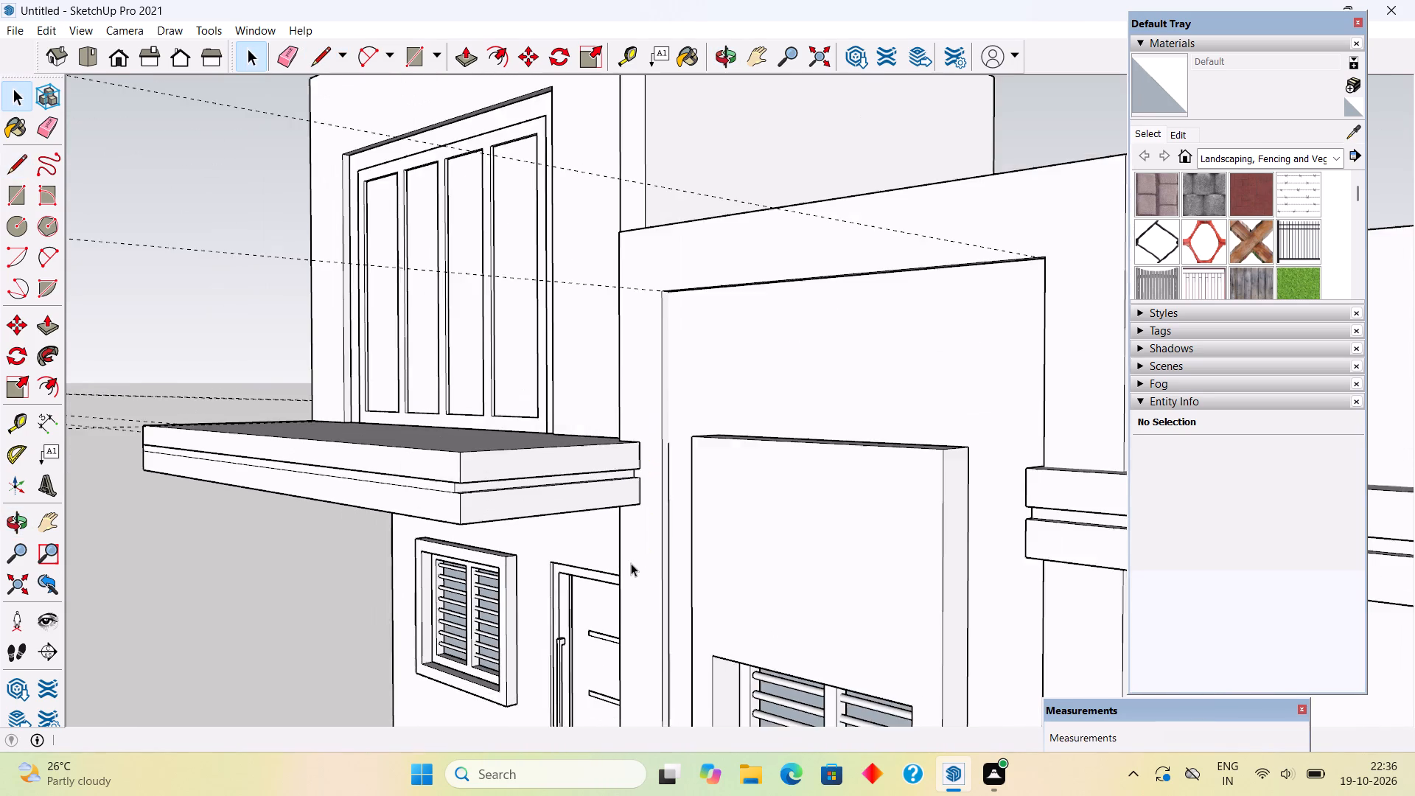
{"action": "middle_click_drag", "start_coordinate": [453, 497], "coordinate": [1089, 468]}
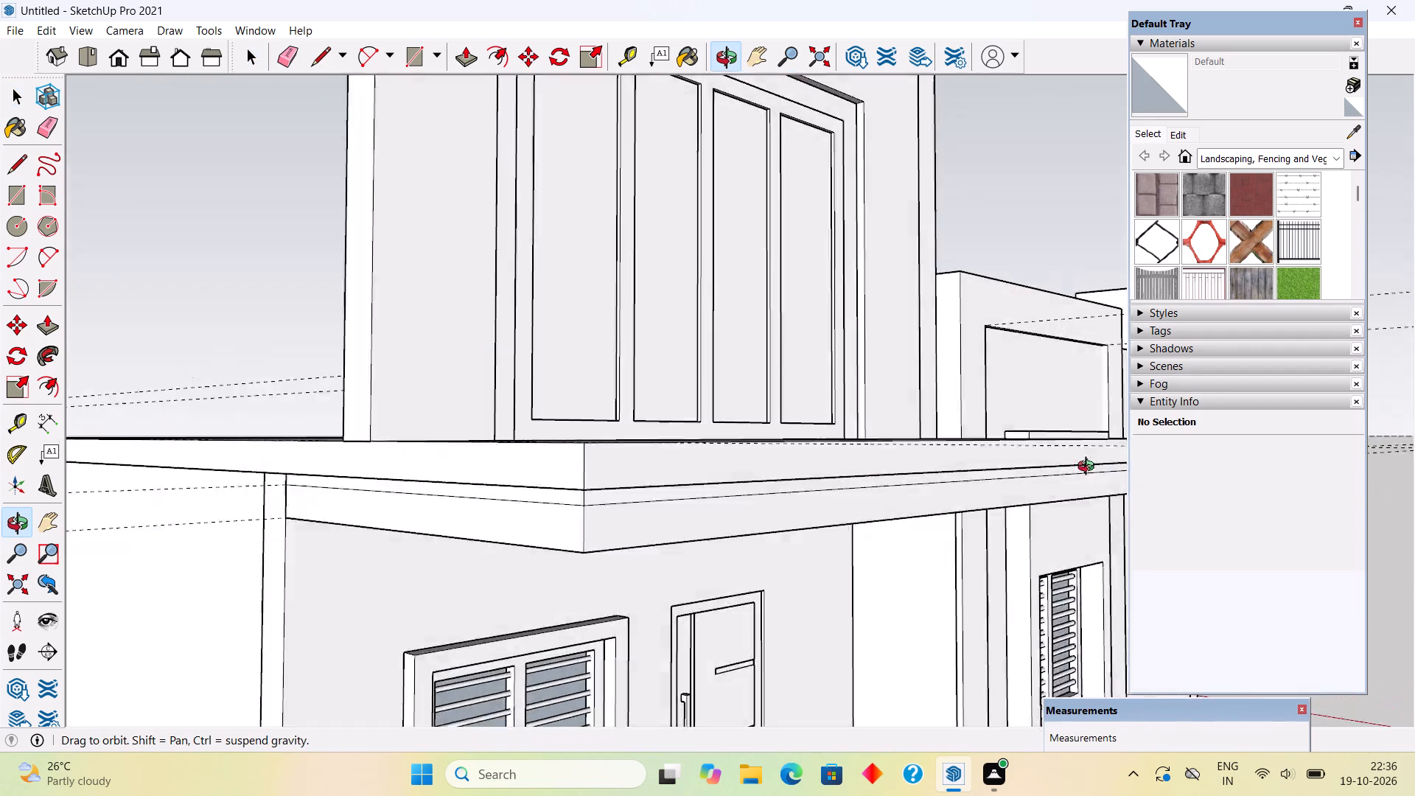
{"action": "middle_click_drag", "start_coordinate": [1089, 468], "coordinate": [784, 684]}
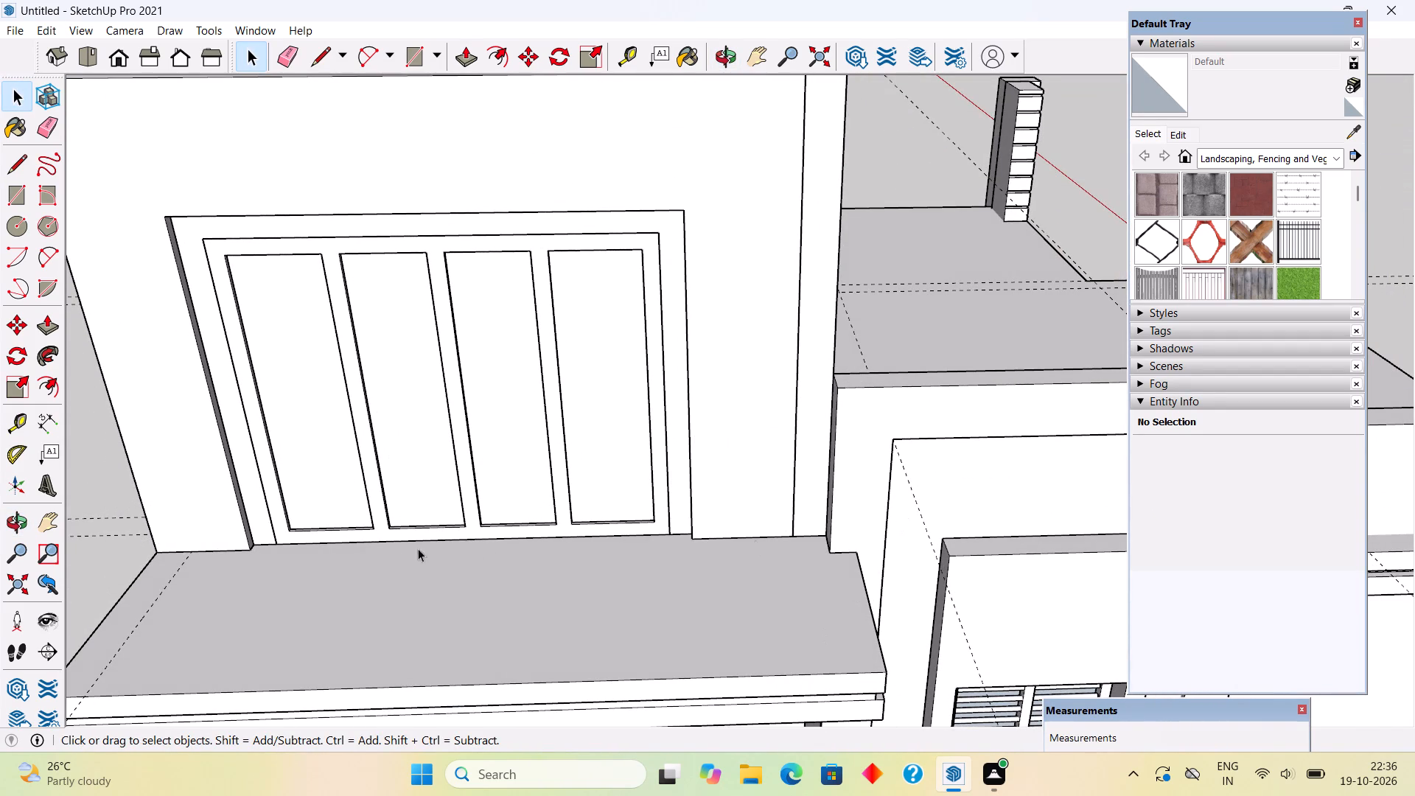
{"action": "scroll", "coordinate": [393, 552], "scroll_direction": "down", "scroll_amount": 3}
{"action": "key", "text": "t"}
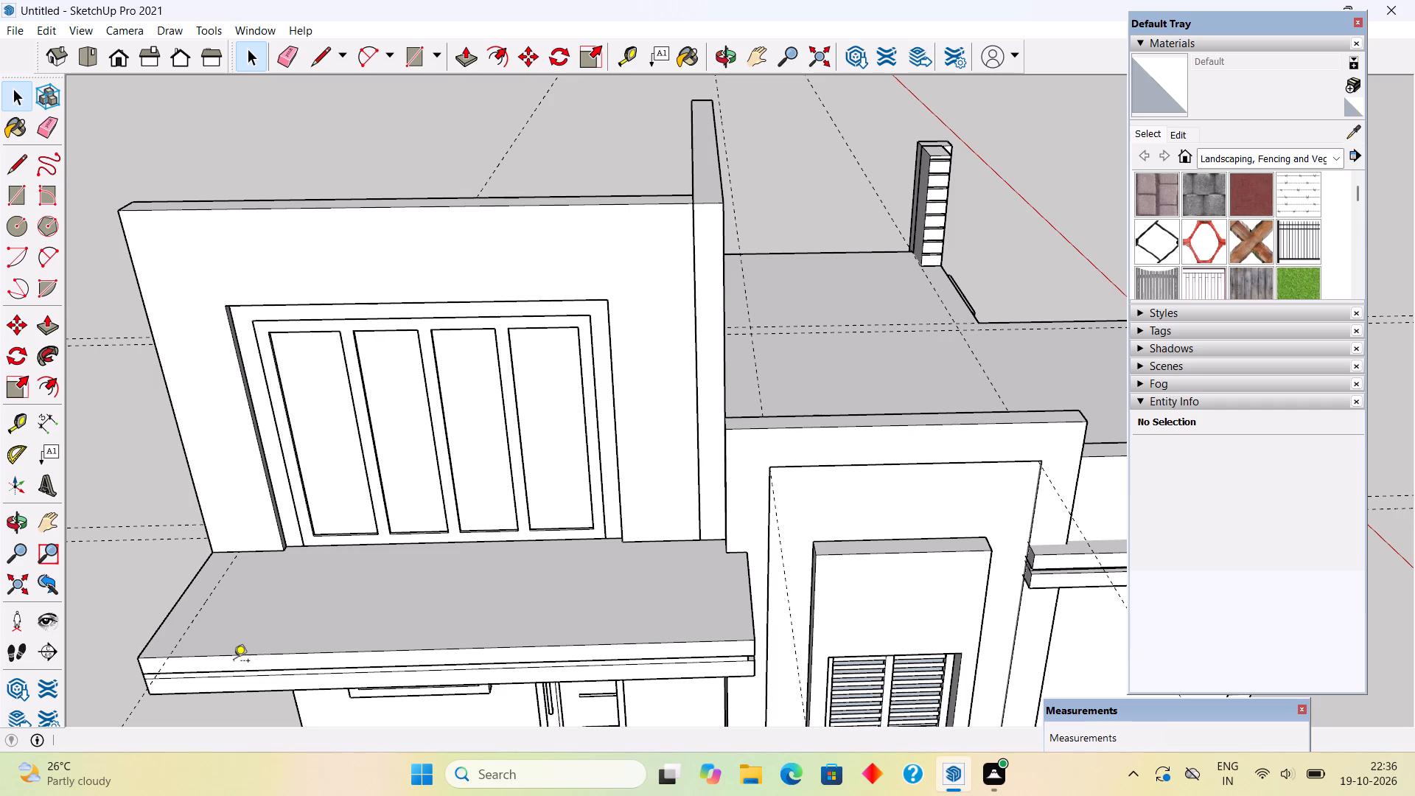
{"action": "key", "text": "space"}
{"action": "scroll", "coordinate": [250, 680], "scroll_direction": "up", "scroll_amount": 6}
{"action": "middle_click_drag", "start_coordinate": [254, 656], "coordinate": [276, 557]}
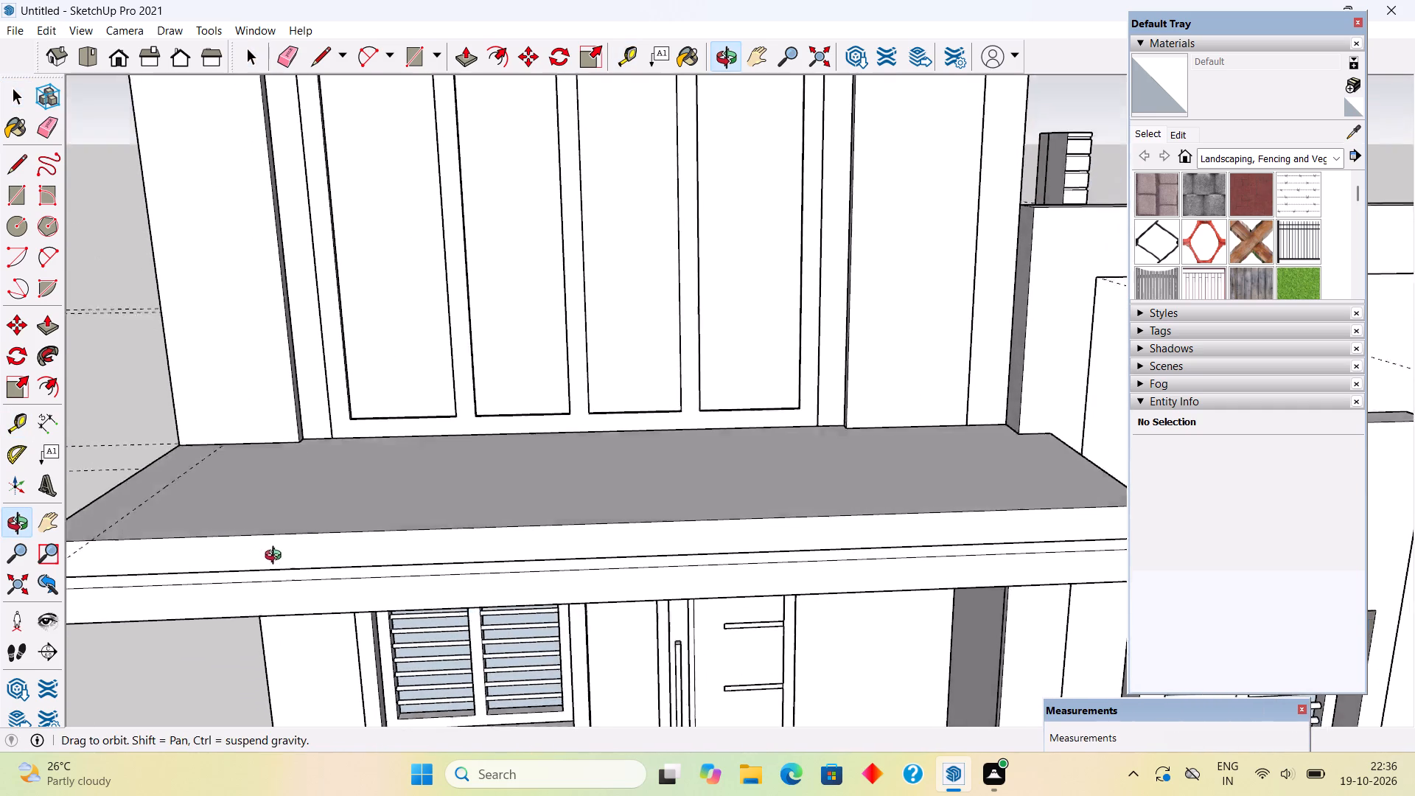
{"action": "middle_click_drag", "start_coordinate": [276, 557], "coordinate": [282, 537]}
{"action": "triple_click", "coordinate": [303, 544]}
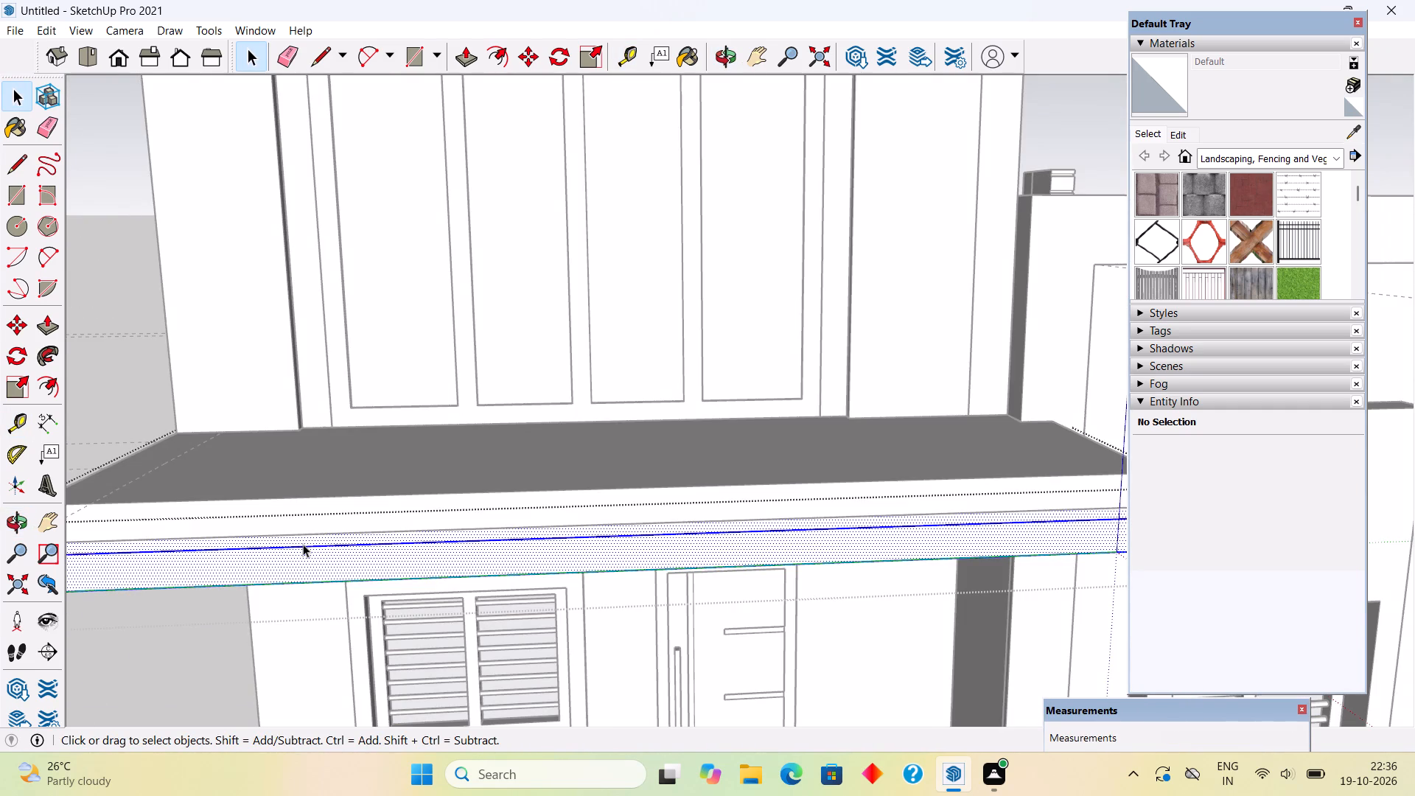
{"action": "key", "text": "p"}
{"action": "left_click", "coordinate": [315, 534]}
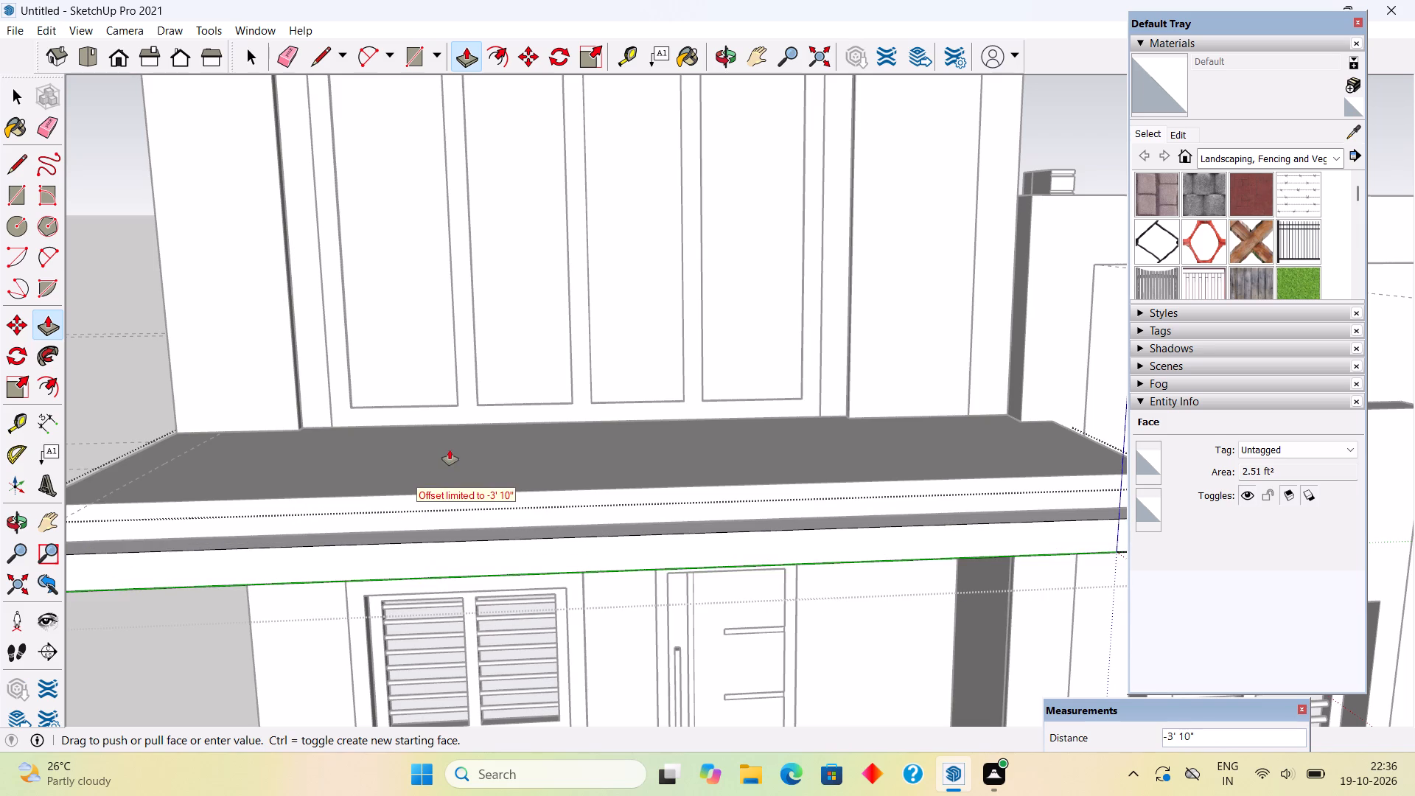
{"action": "type", "text": "2\""}
{"action": "key", "text": "Return"}
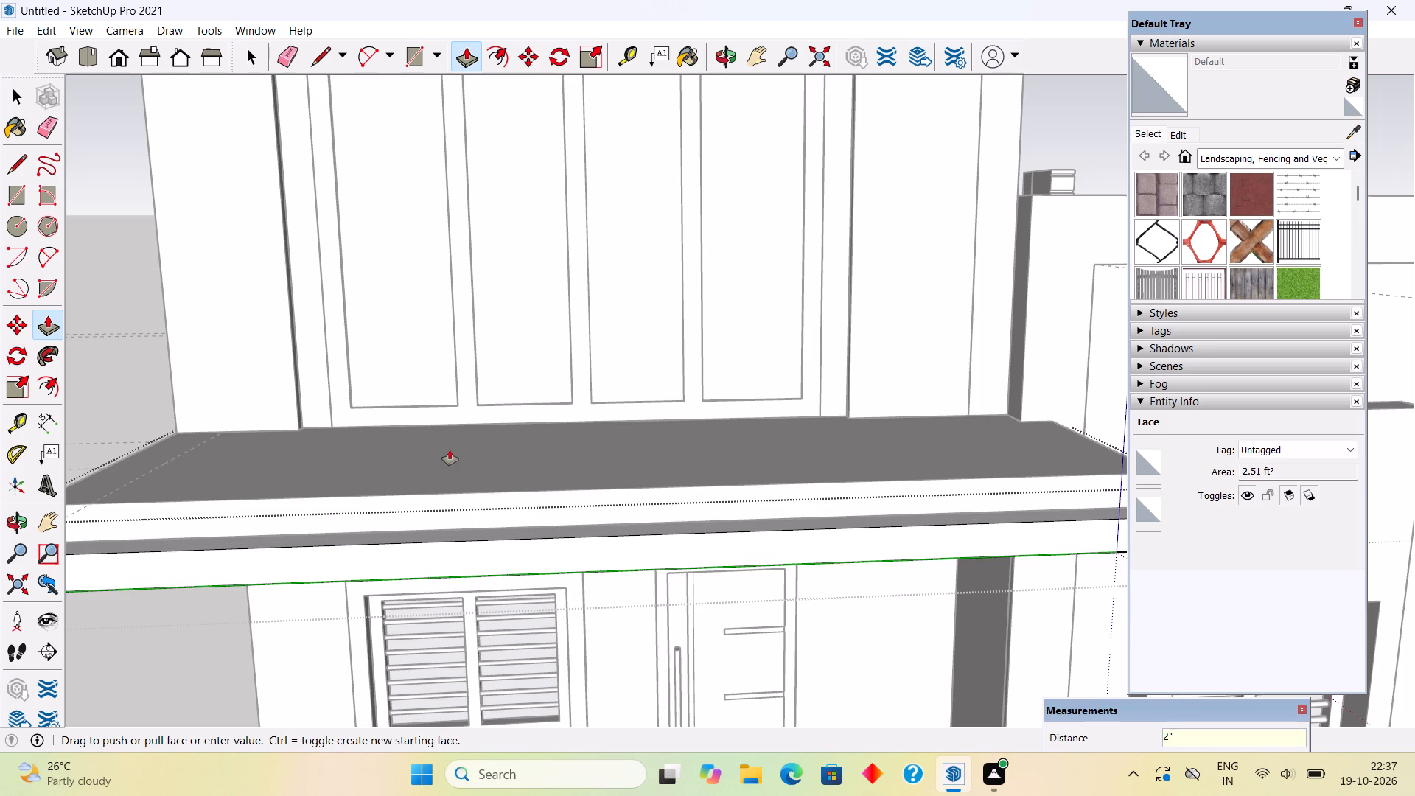
{"action": "key", "text": "space"}
{"action": "scroll", "coordinate": [450, 450], "scroll_direction": "down", "scroll_amount": 10}
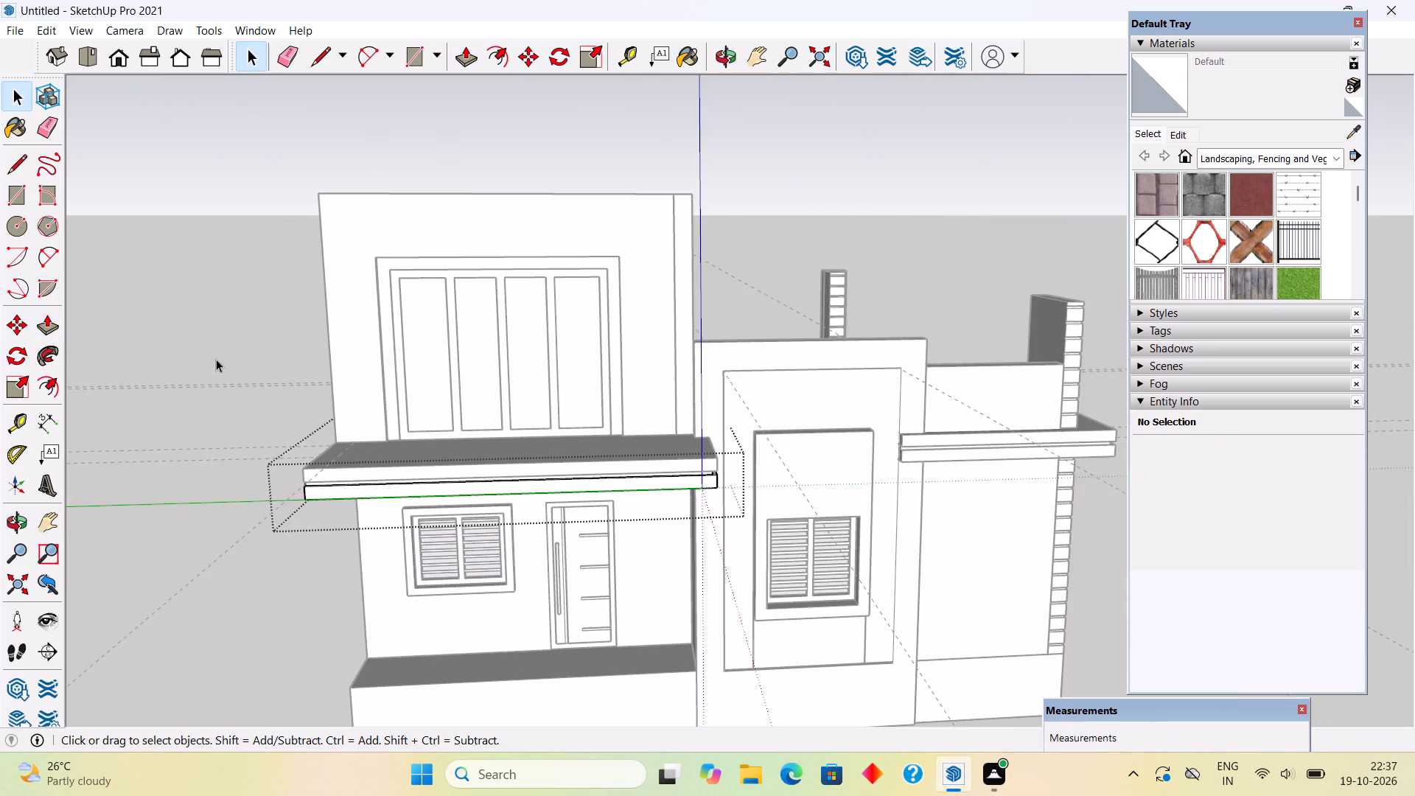
{"action": "left_click", "coordinate": [216, 358]}
Place a guide line on the entrance roof slab's top face, 9" inward from its front edge.
{"action": "middle_click_drag", "start_coordinate": [380, 501], "coordinate": [520, 626]}
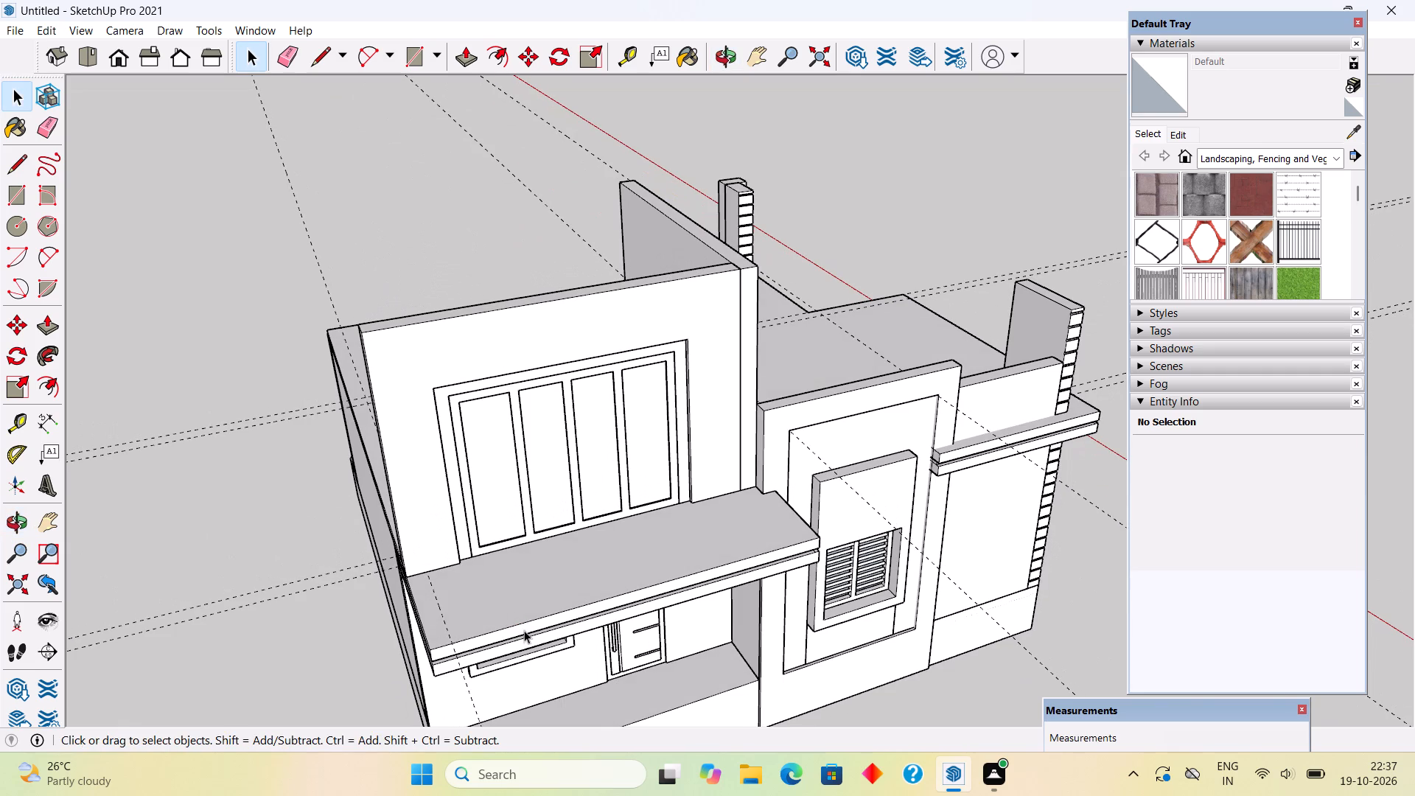
{"action": "key", "text": "t"}
{"action": "scroll", "coordinate": [525, 630], "scroll_direction": "up", "scroll_amount": 5}
{"action": "left_click", "coordinate": [548, 612]}
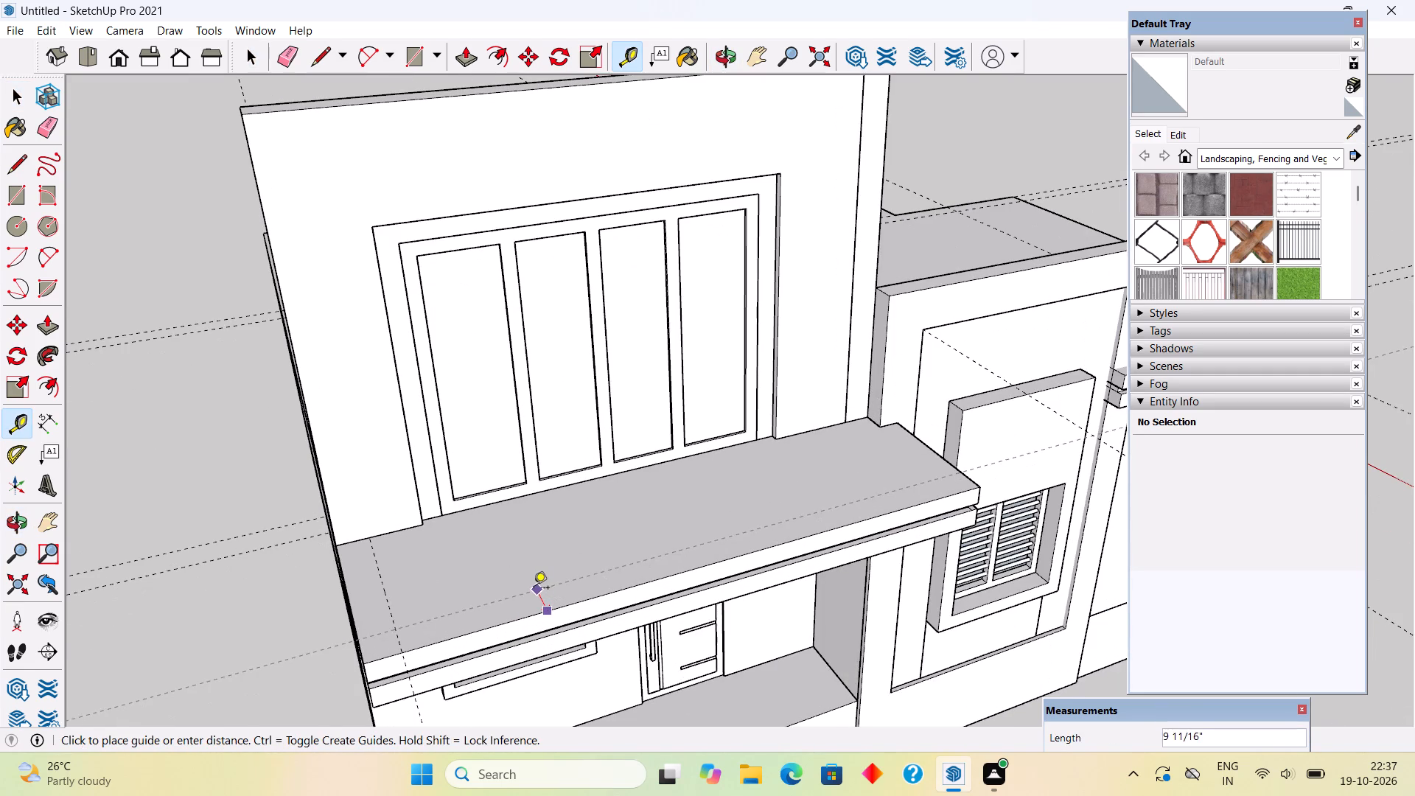
{"action": "type", "text": "9\""}
{"action": "key", "text": "Return"}
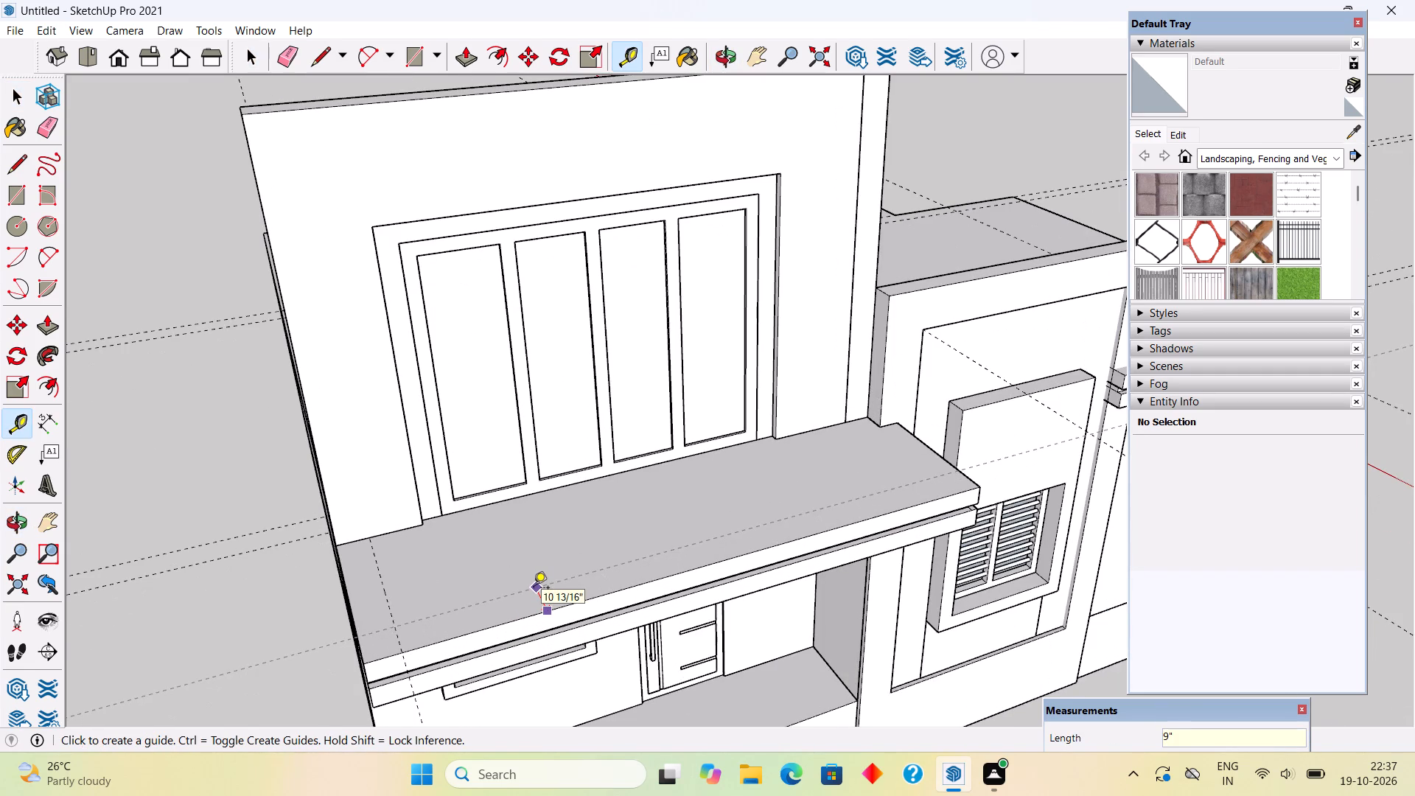
Draw a 3'9" by 9" rectangle along the entrance roof slab's side edge between wall and guide, and pull it up 3'.
{"action": "key", "text": "r"}
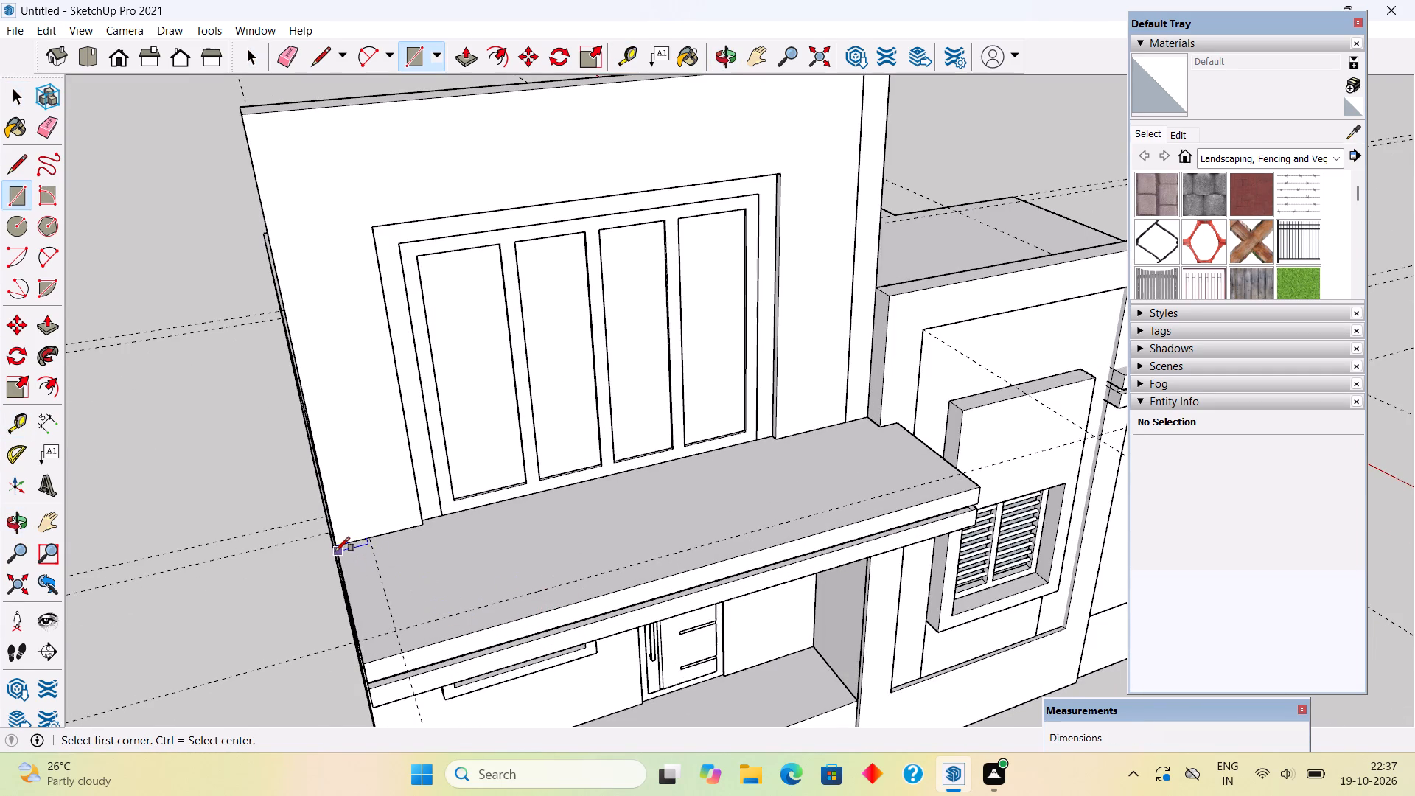
{"action": "left_click", "coordinate": [335, 543]}
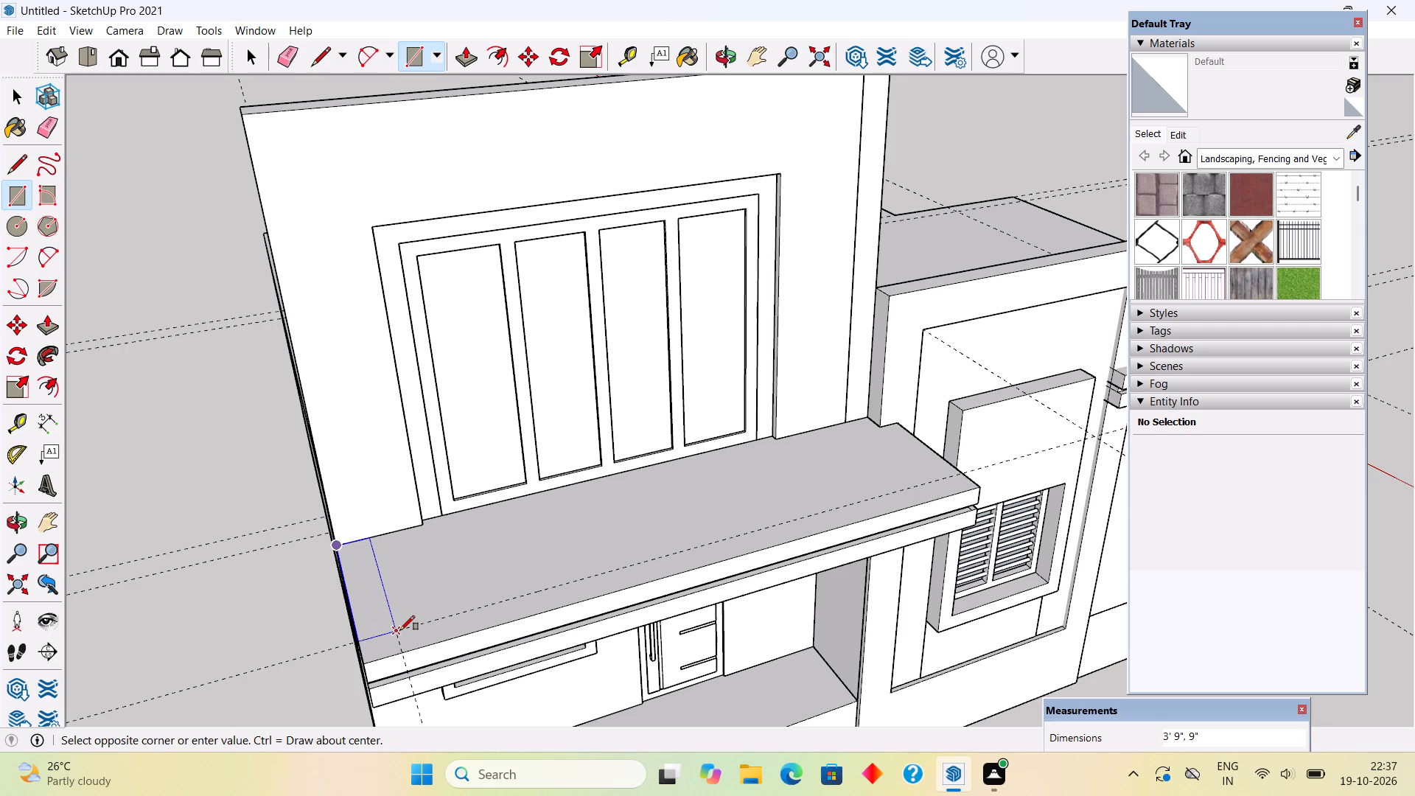
{"action": "left_click", "coordinate": [400, 630]}
{"action": "key", "text": "p"}
{"action": "left_click", "coordinate": [371, 604]}
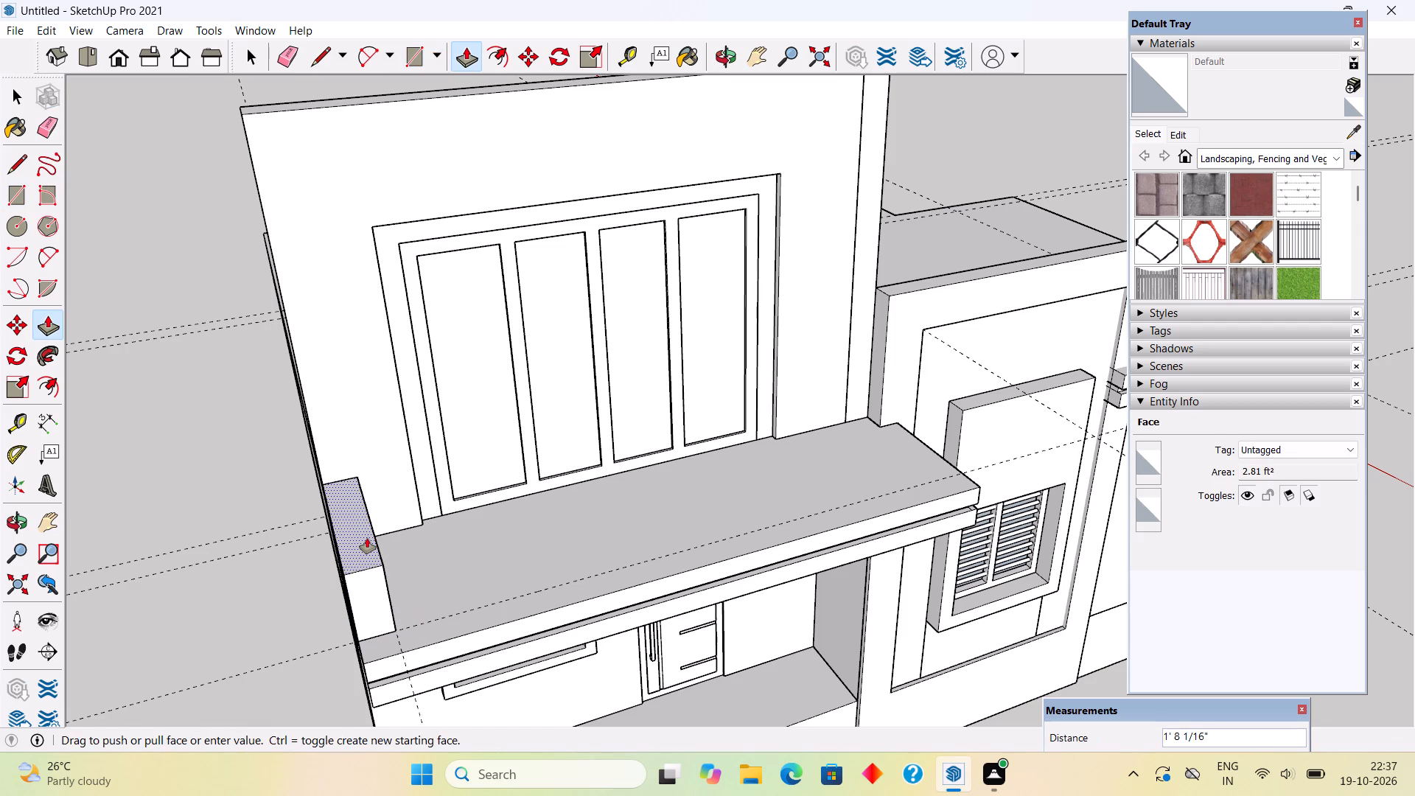
{"action": "type", "text": "3'"}
{"action": "key", "text": "Return"}
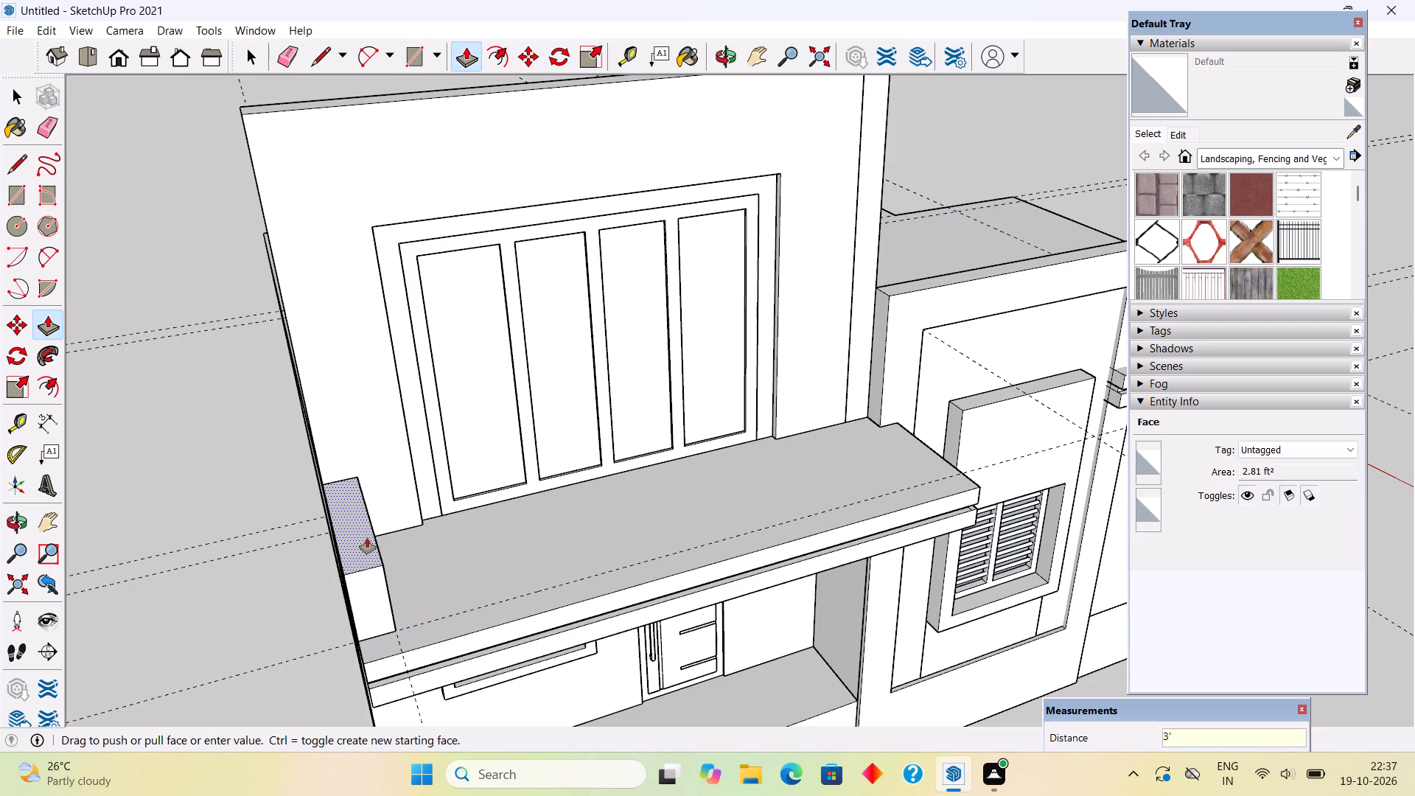
Make the whole side parapet block into a group.
{"action": "key", "text": "space"}
{"action": "triple_click", "coordinate": [368, 537]}
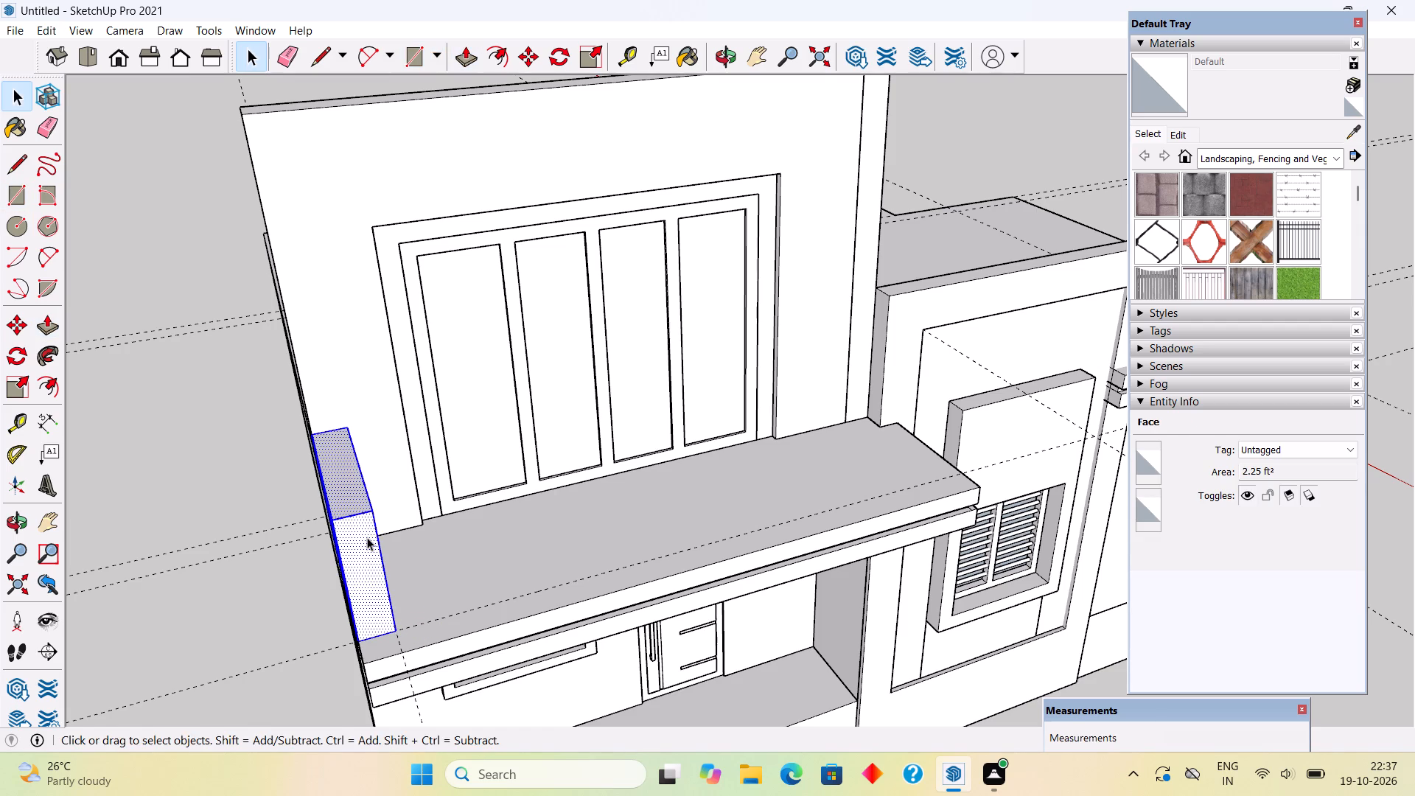
{"action": "right_click", "coordinate": [367, 537]}
{"action": "left_click", "coordinate": [427, 410]}
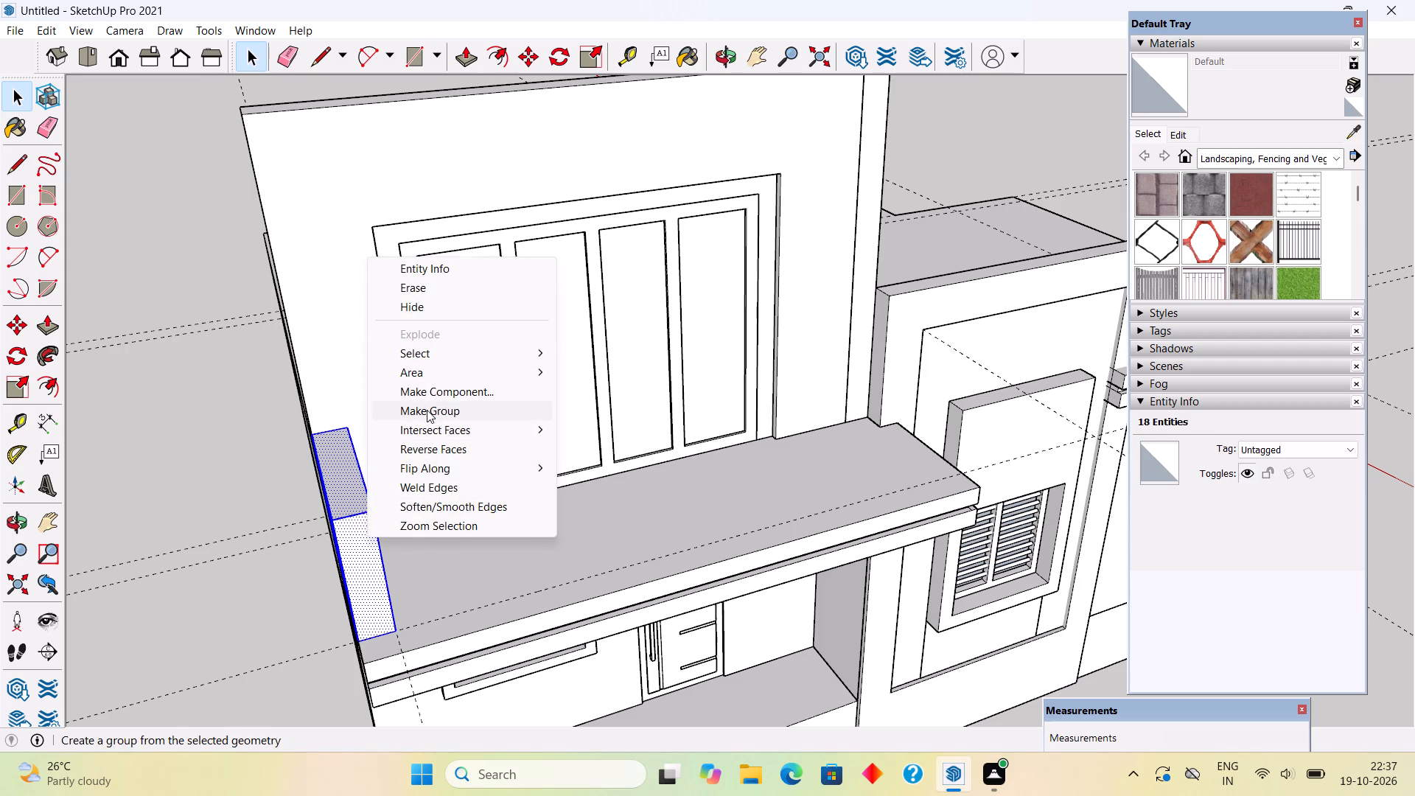
{"action": "left_click", "coordinate": [251, 411]}
Place a guide line across the entrance roof slab's top, 4' inward from its side edge at the parapet.
{"action": "middle_click_drag", "start_coordinate": [640, 505], "coordinate": [617, 520]}
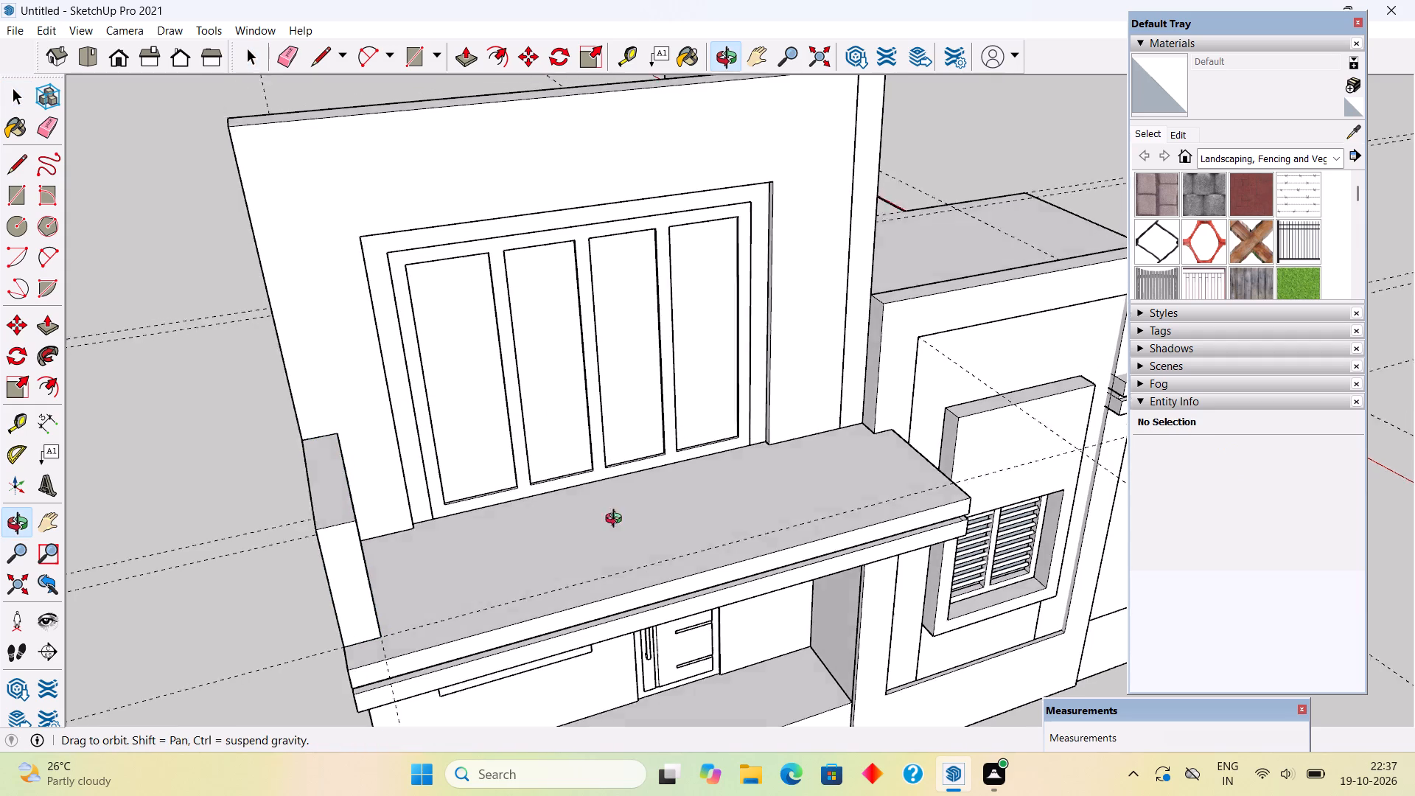
{"action": "middle_click_drag", "start_coordinate": [617, 520], "coordinate": [546, 545]}
{"action": "key", "text": "t"}
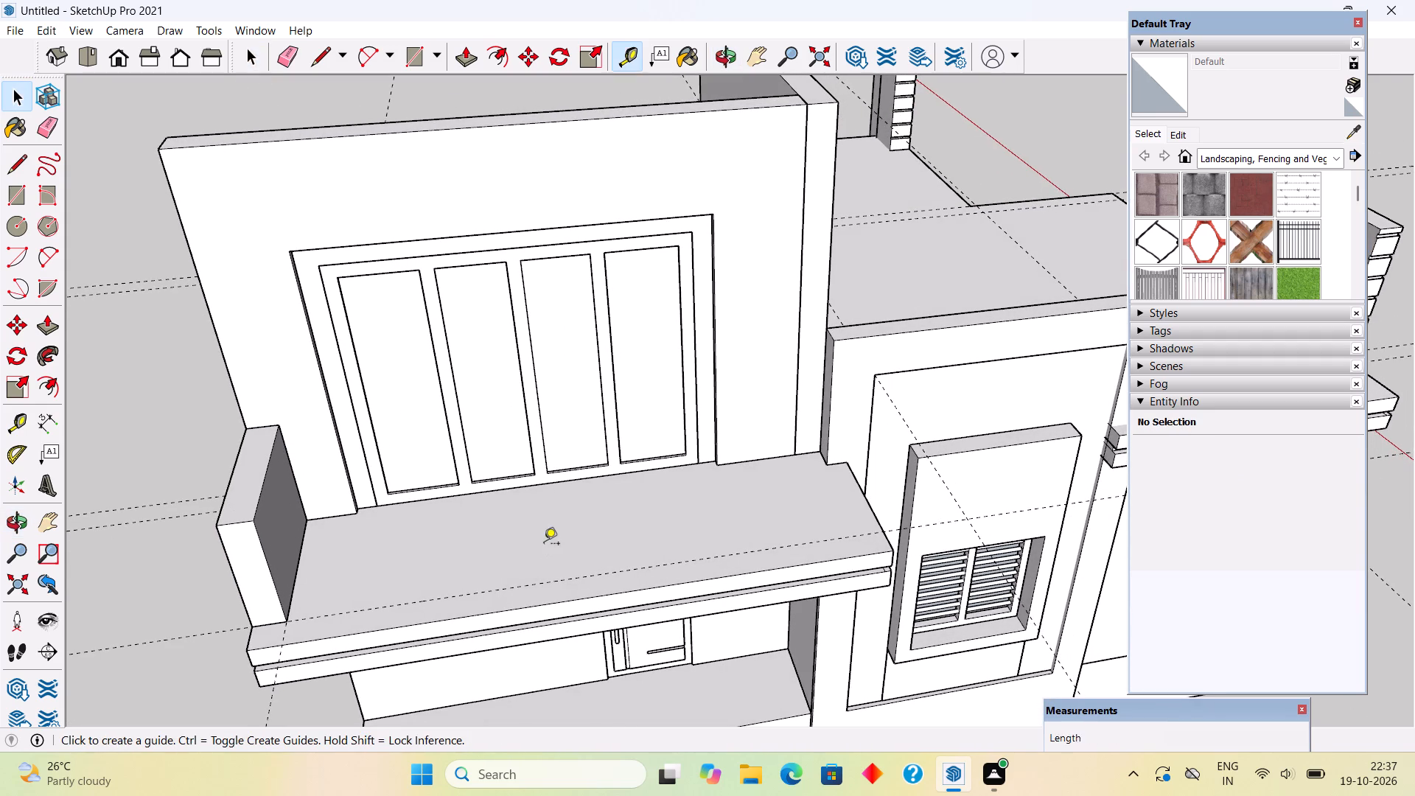
{"action": "left_click", "coordinate": [248, 635]}
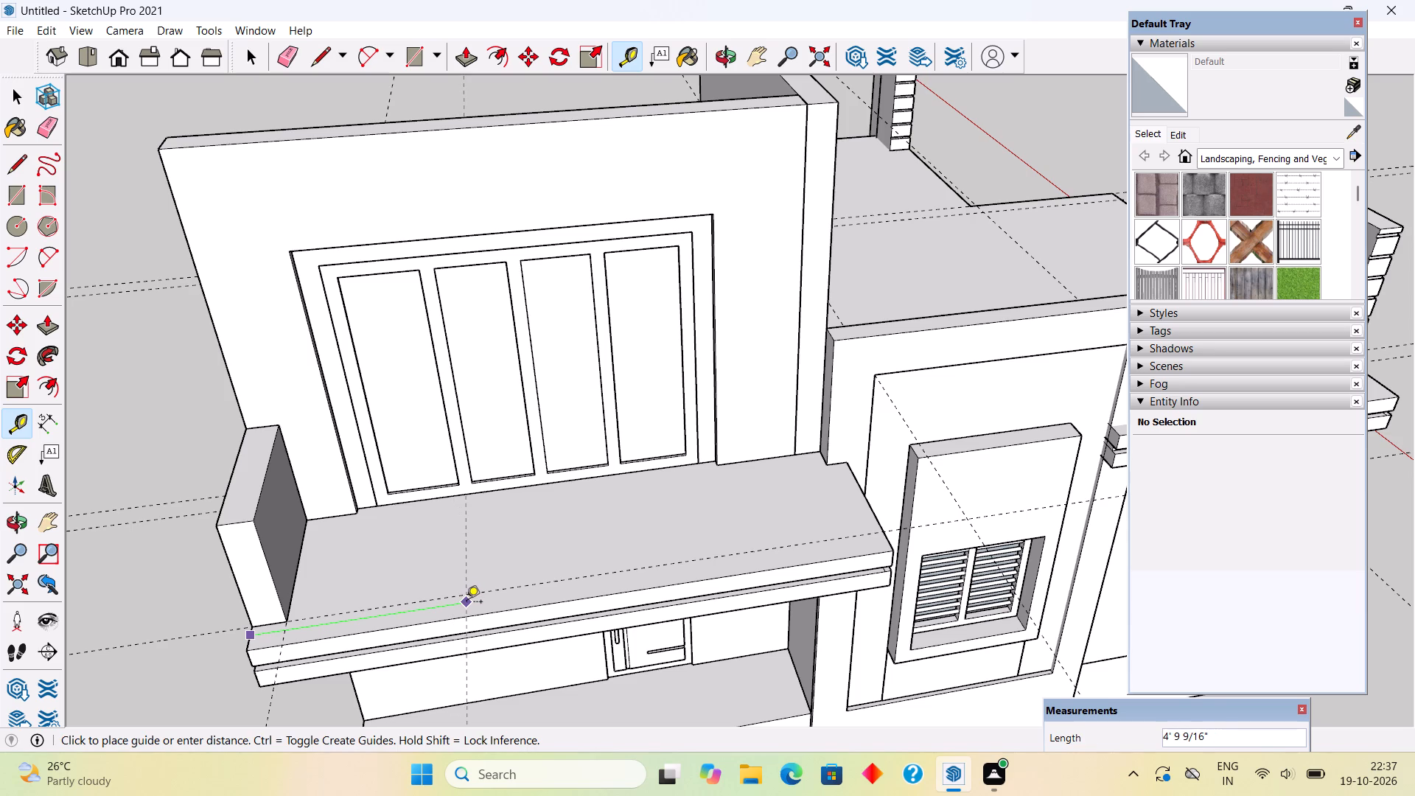
{"action": "type", "text": "4'"}
{"action": "key", "text": "Return"}
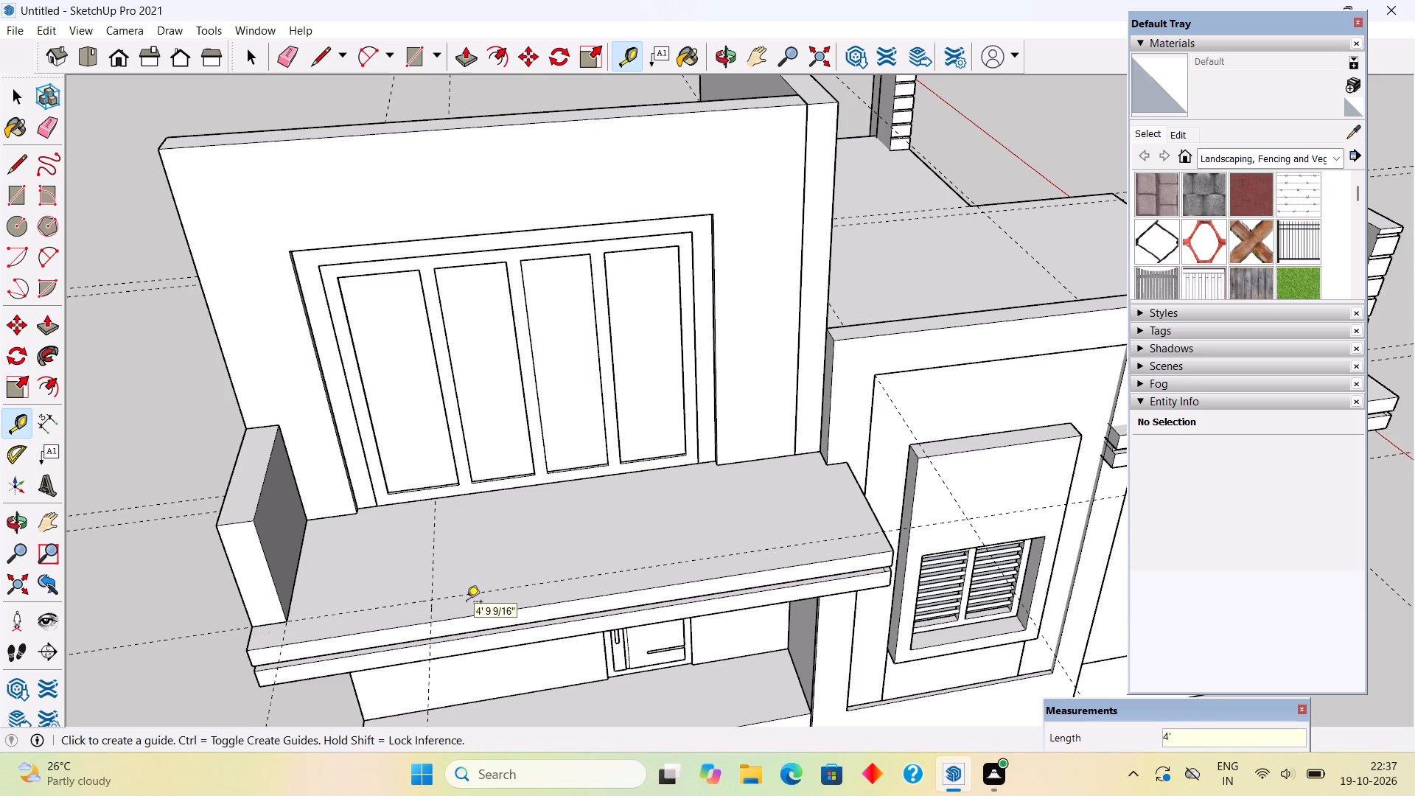
Draw a 9" by 4' rectangle along the slab's front edge up to the guide, and pull it up level with the side parapet's top.
{"action": "key", "text": "r"}
{"action": "left_click", "coordinate": [254, 630]}
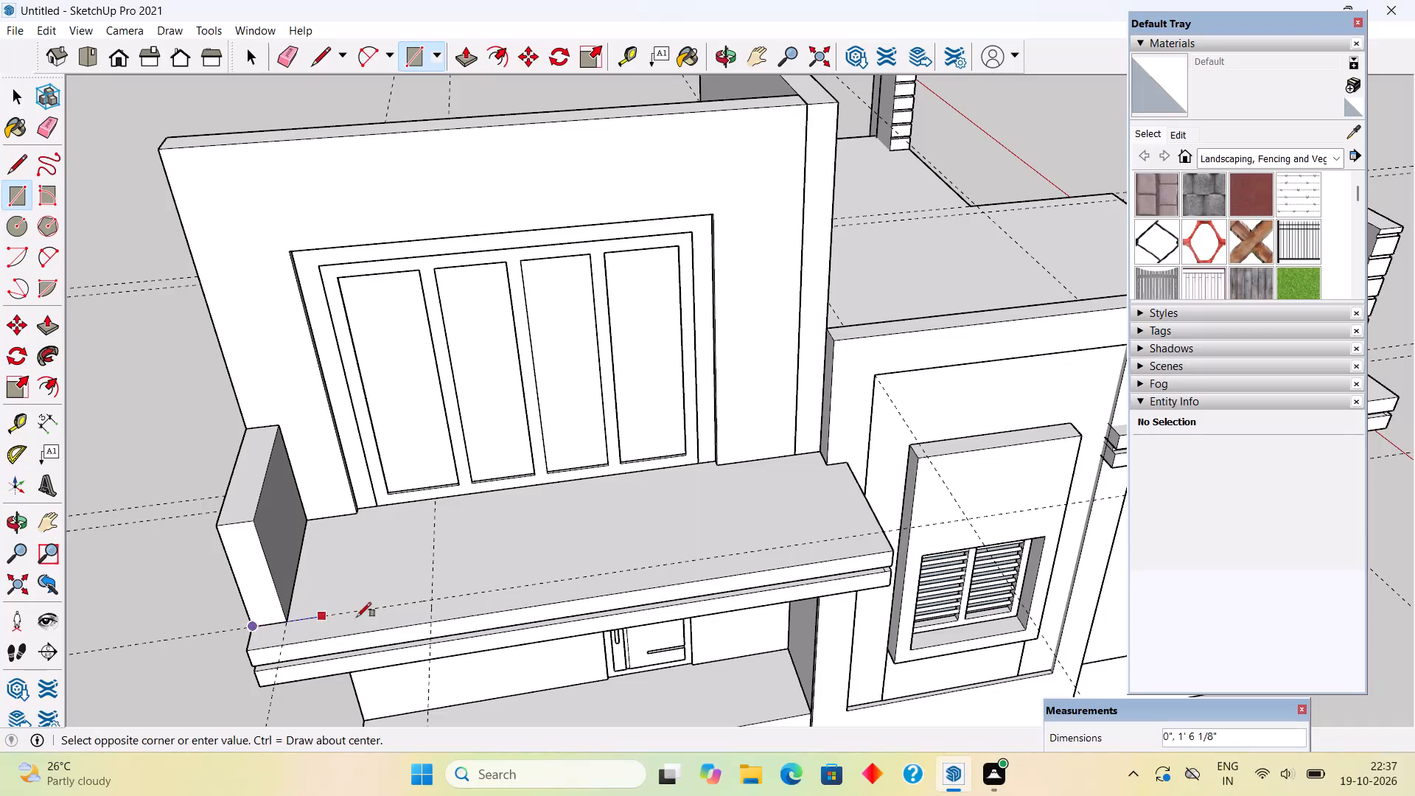
{"action": "left_click", "coordinate": [436, 621]}
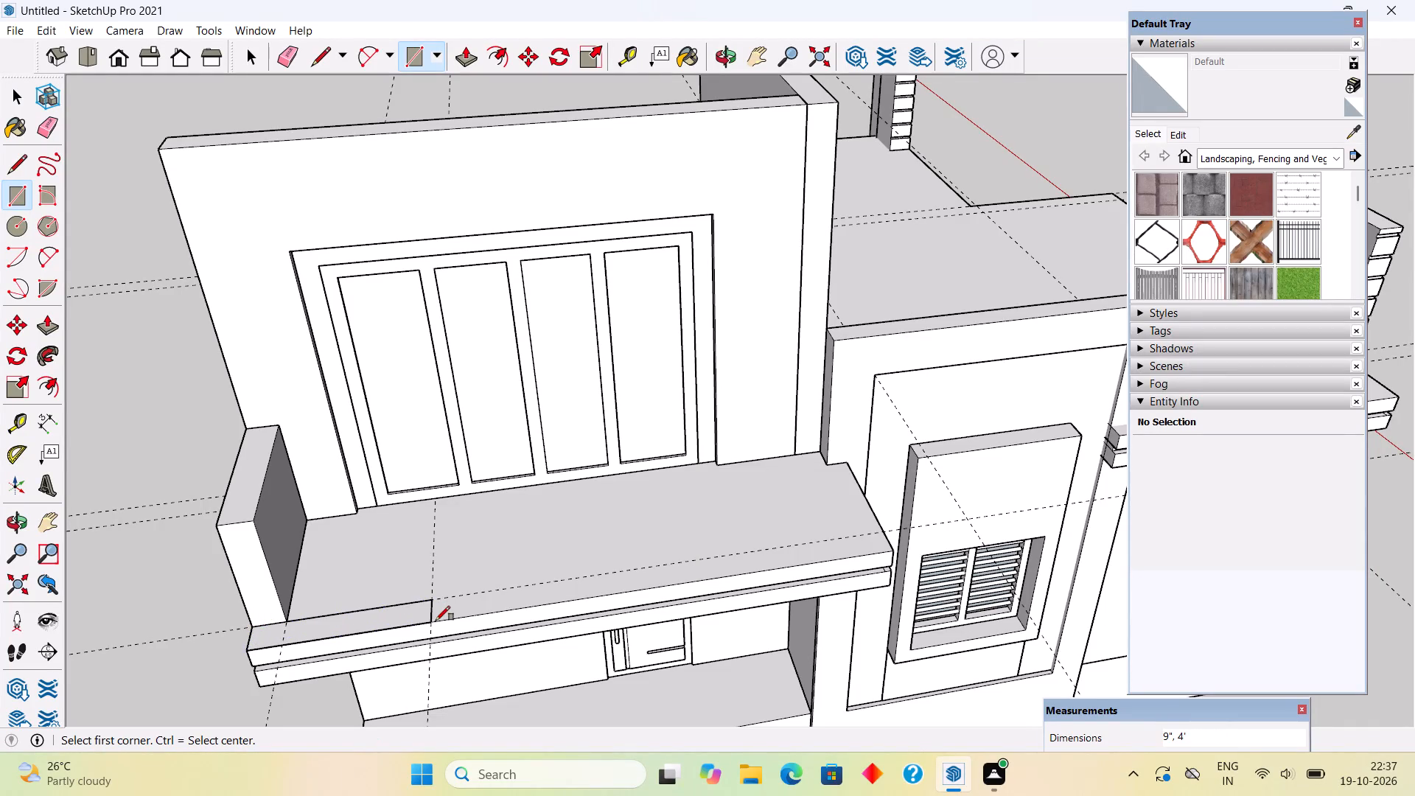
{"action": "key", "text": "p"}
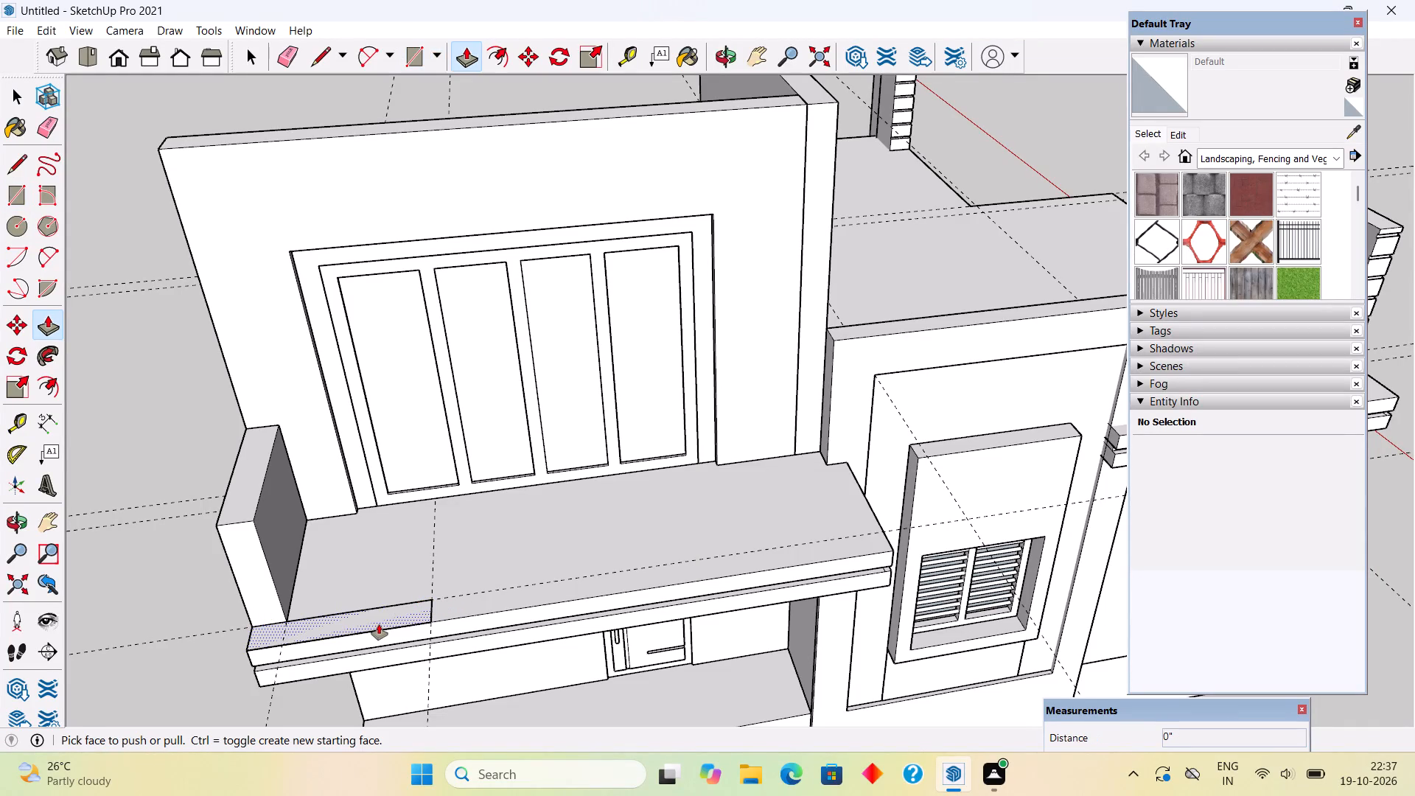
{"action": "left_click", "coordinate": [379, 624]}
{"action": "middle_click_drag", "start_coordinate": [202, 561], "coordinate": [371, 570]}
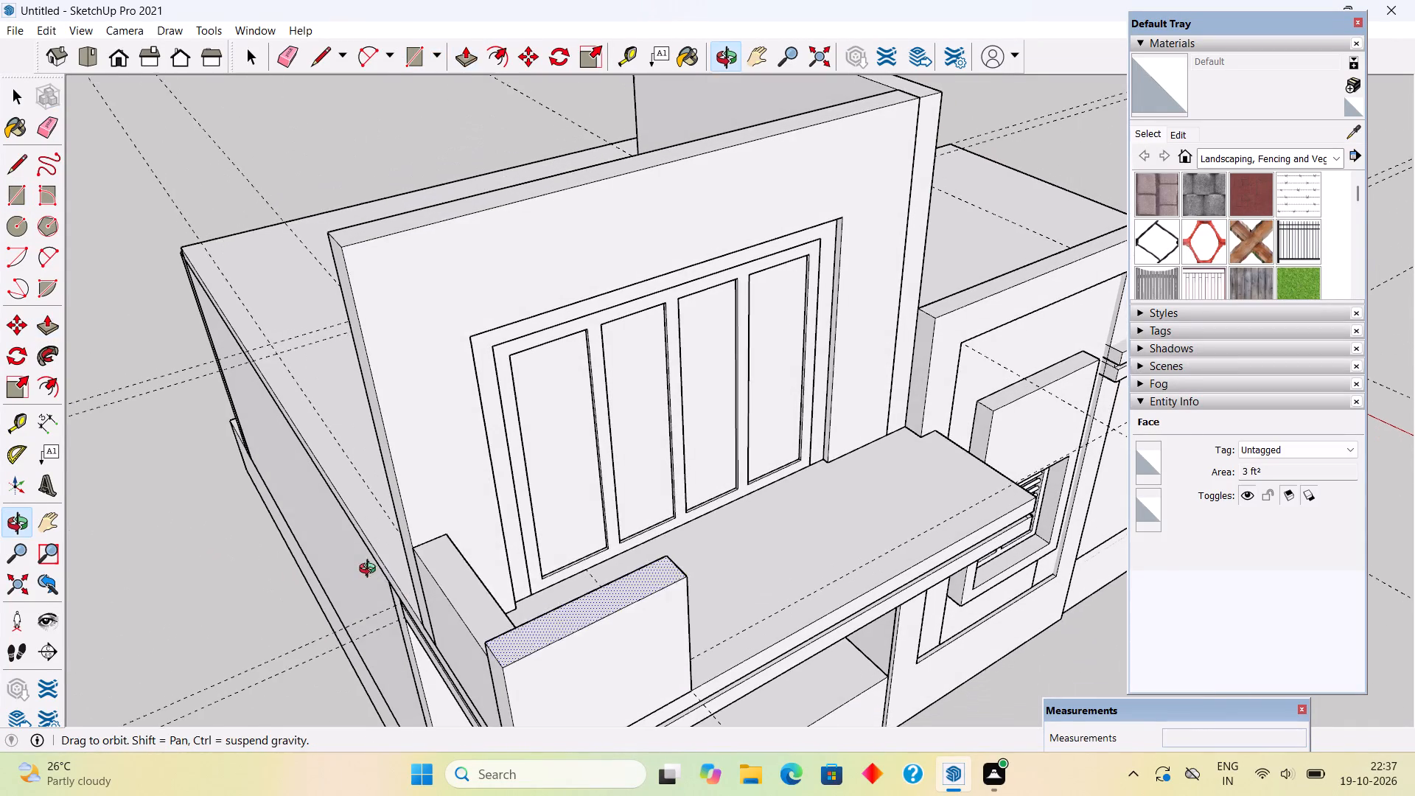
{"action": "middle_click_drag", "start_coordinate": [371, 570], "coordinate": [372, 570]}
{"action": "left_click", "coordinate": [460, 590]}
Make the whole front parapet block into a group.
{"action": "key", "text": "space"}
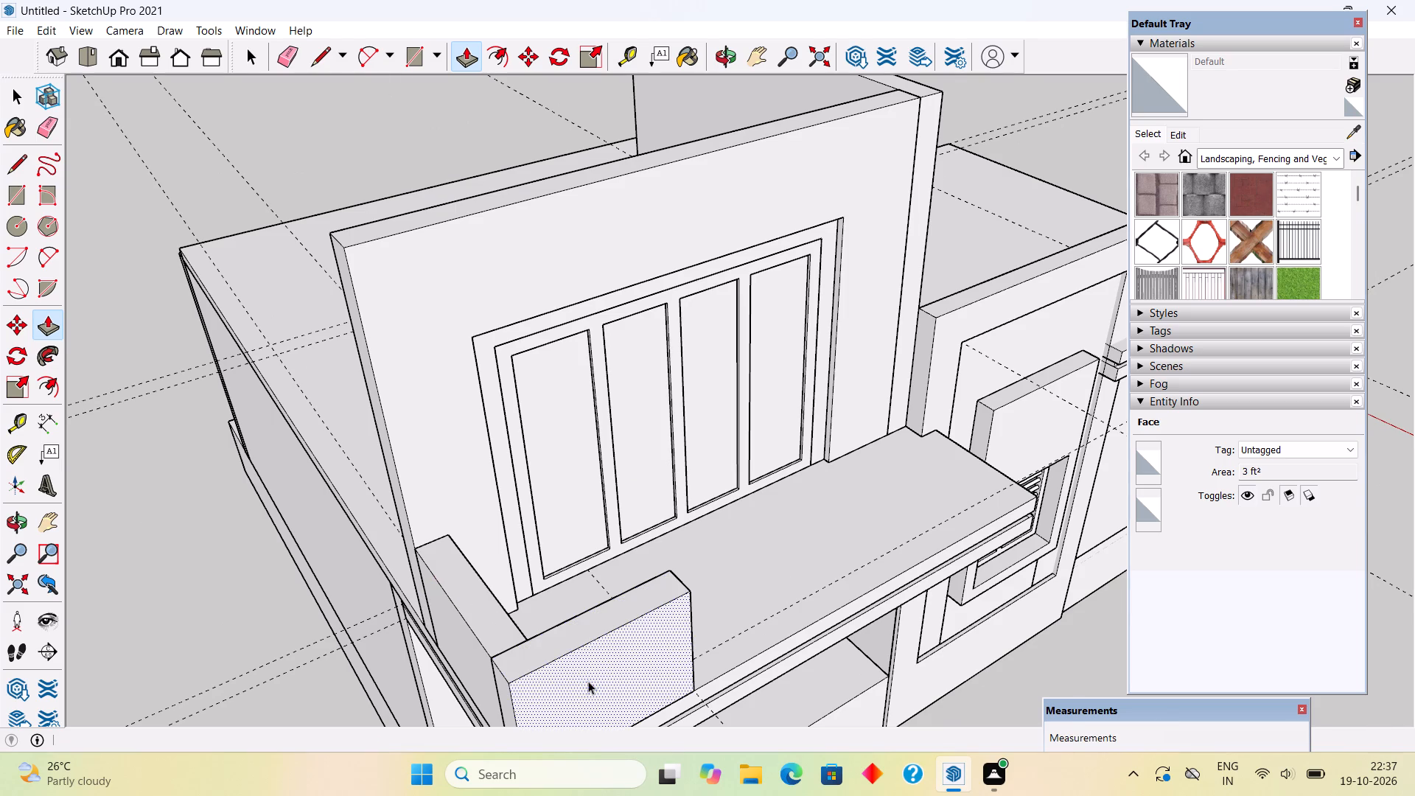
{"action": "triple_click", "coordinate": [588, 681]}
{"action": "right_click", "coordinate": [589, 681]}
{"action": "left_click", "coordinate": [645, 555]}
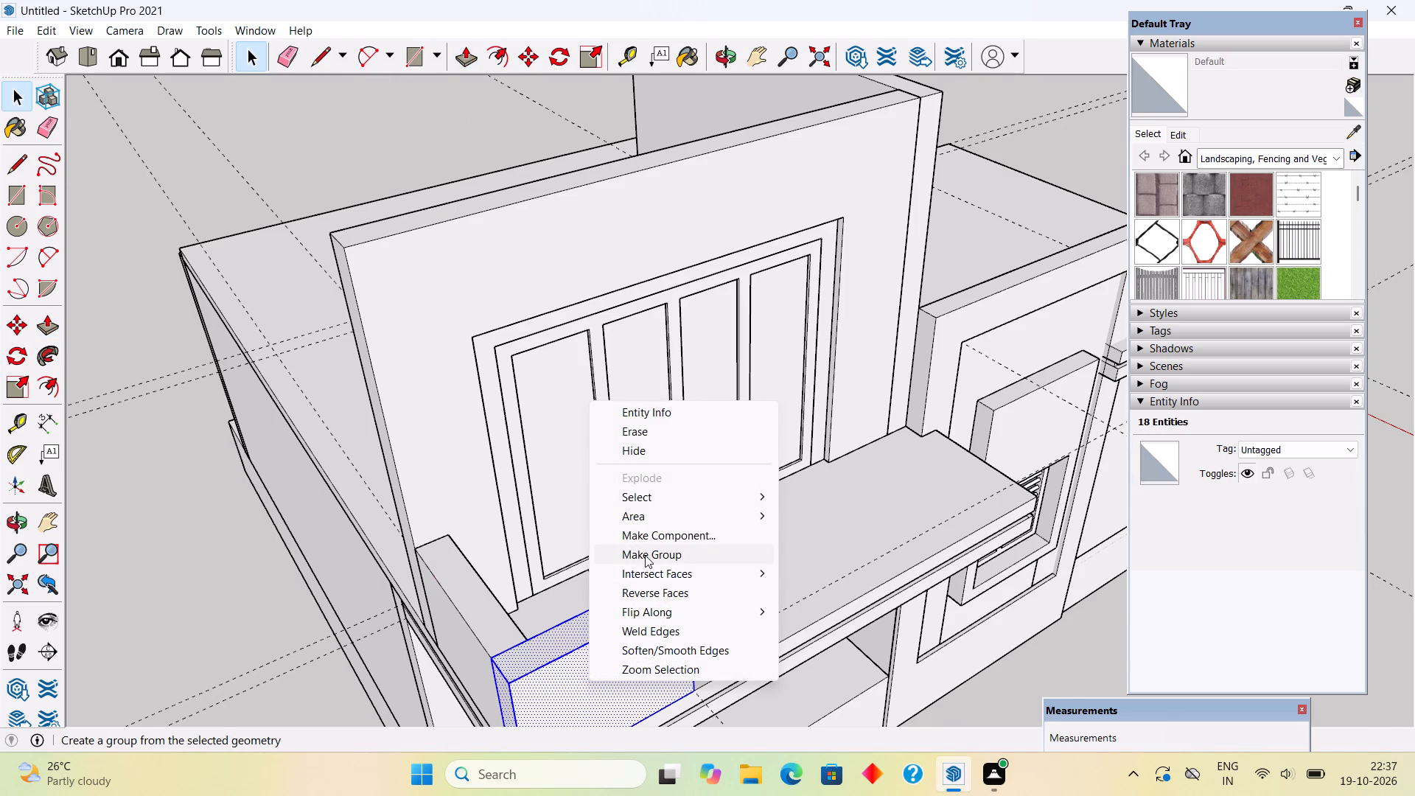
{"action": "left_click", "coordinate": [140, 598]}
Cap the front parapet with a 9" by 4' rectangle on its top, pulled up 3" and another 1".
{"action": "middle_click_drag", "start_coordinate": [458, 508], "coordinate": [265, 520]}
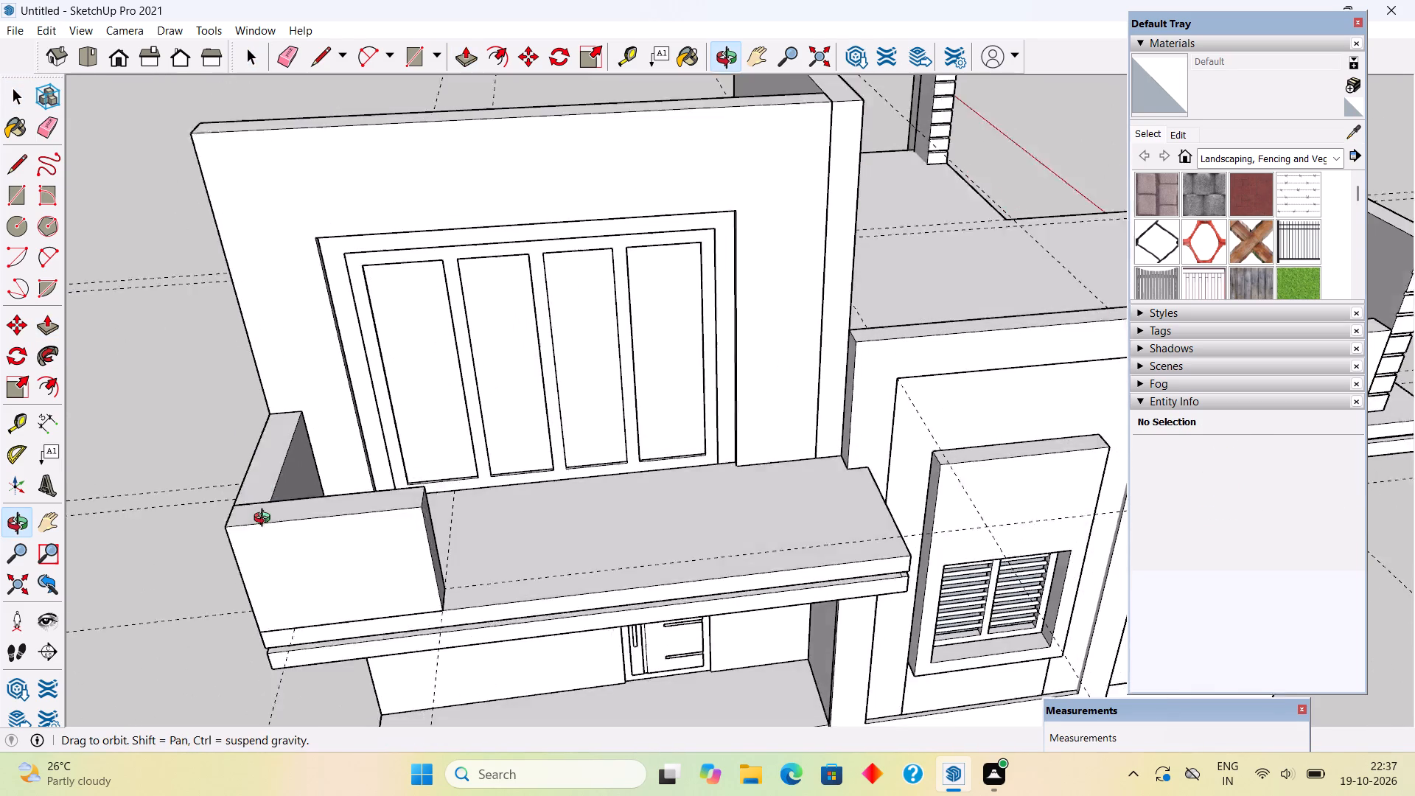
{"action": "middle_click_drag", "start_coordinate": [265, 520], "coordinate": [262, 552]}
{"action": "key", "text": "r"}
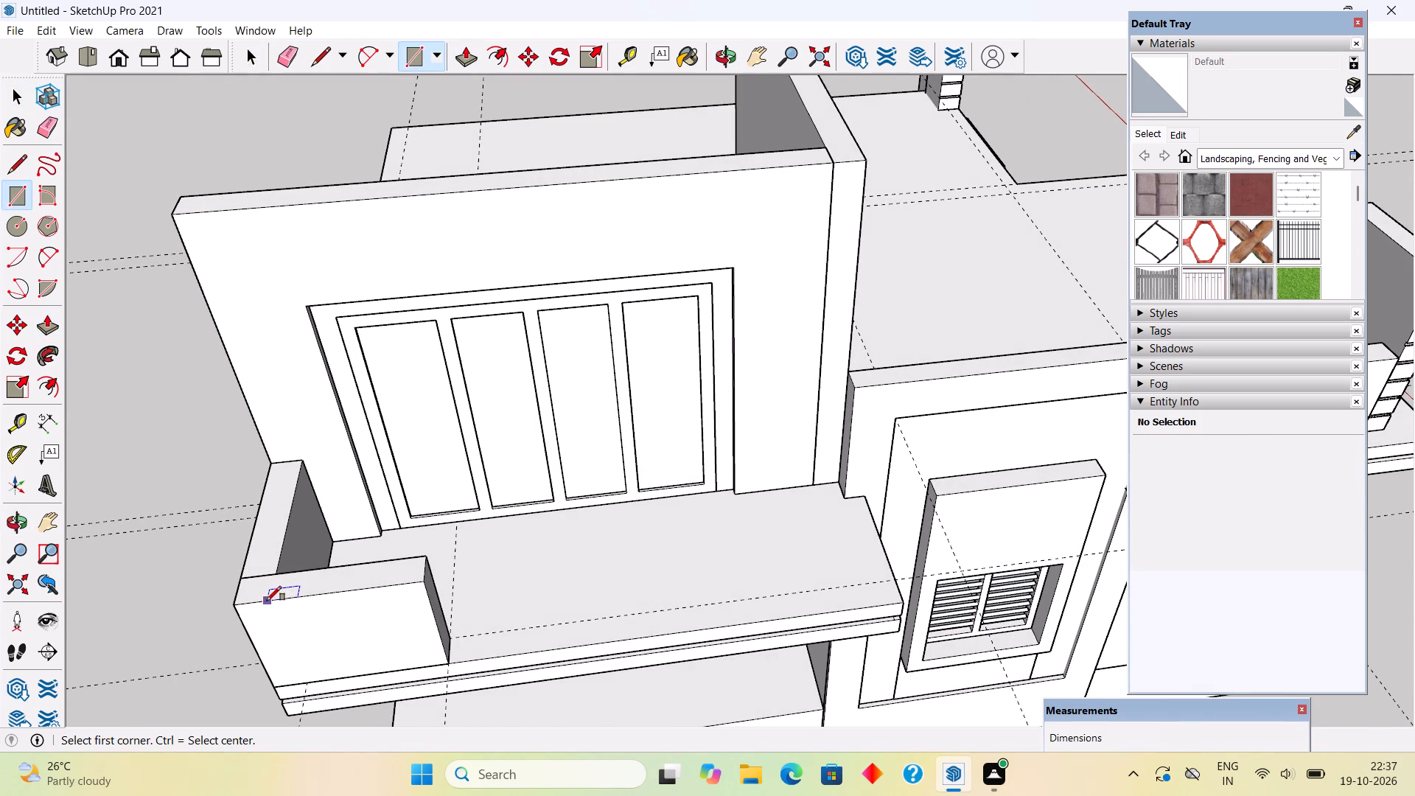
{"action": "scroll", "coordinate": [252, 601], "scroll_direction": "up", "scroll_amount": 2}
{"action": "left_click", "coordinate": [239, 570]}
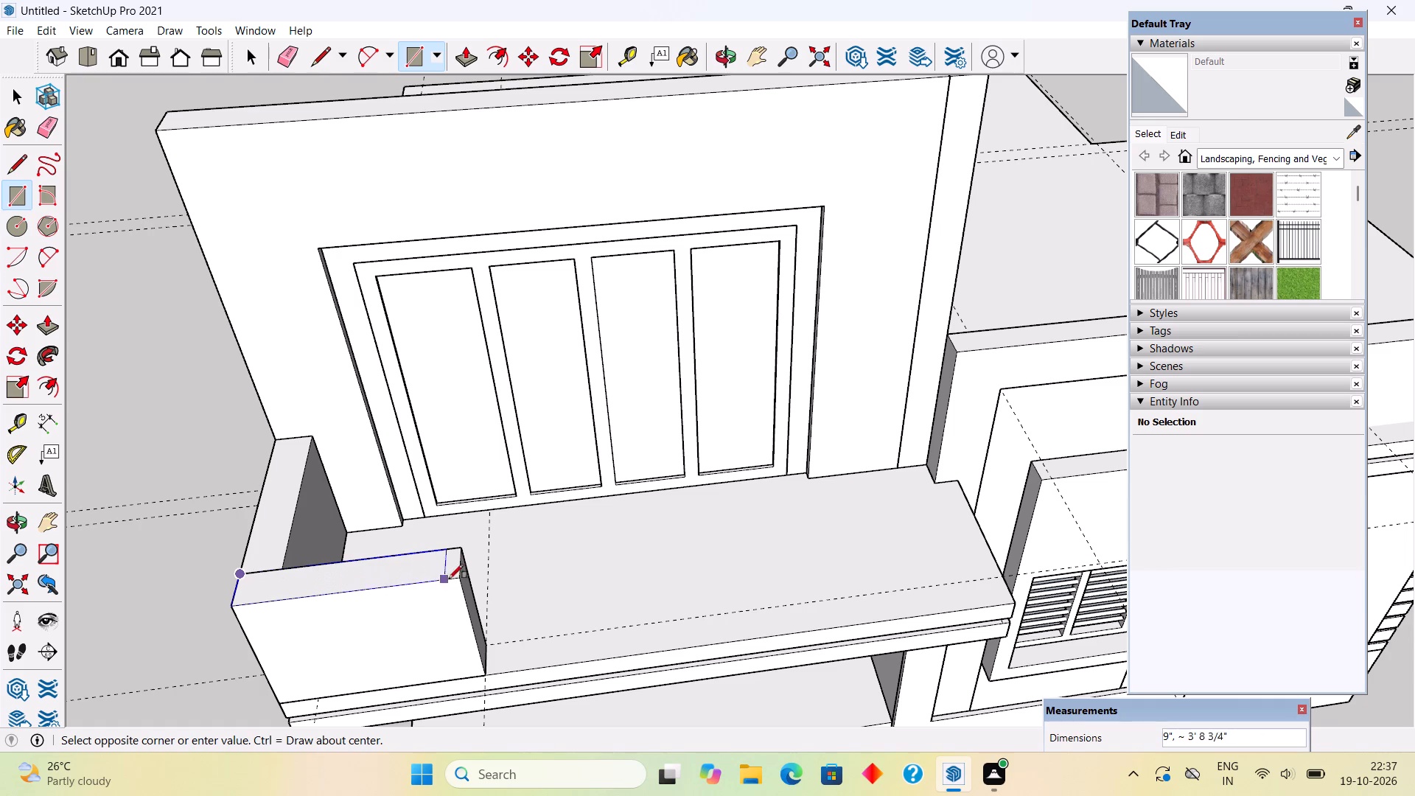
{"action": "left_click", "coordinate": [458, 579]}
{"action": "key", "text": "p"}
{"action": "left_click", "coordinate": [438, 569]}
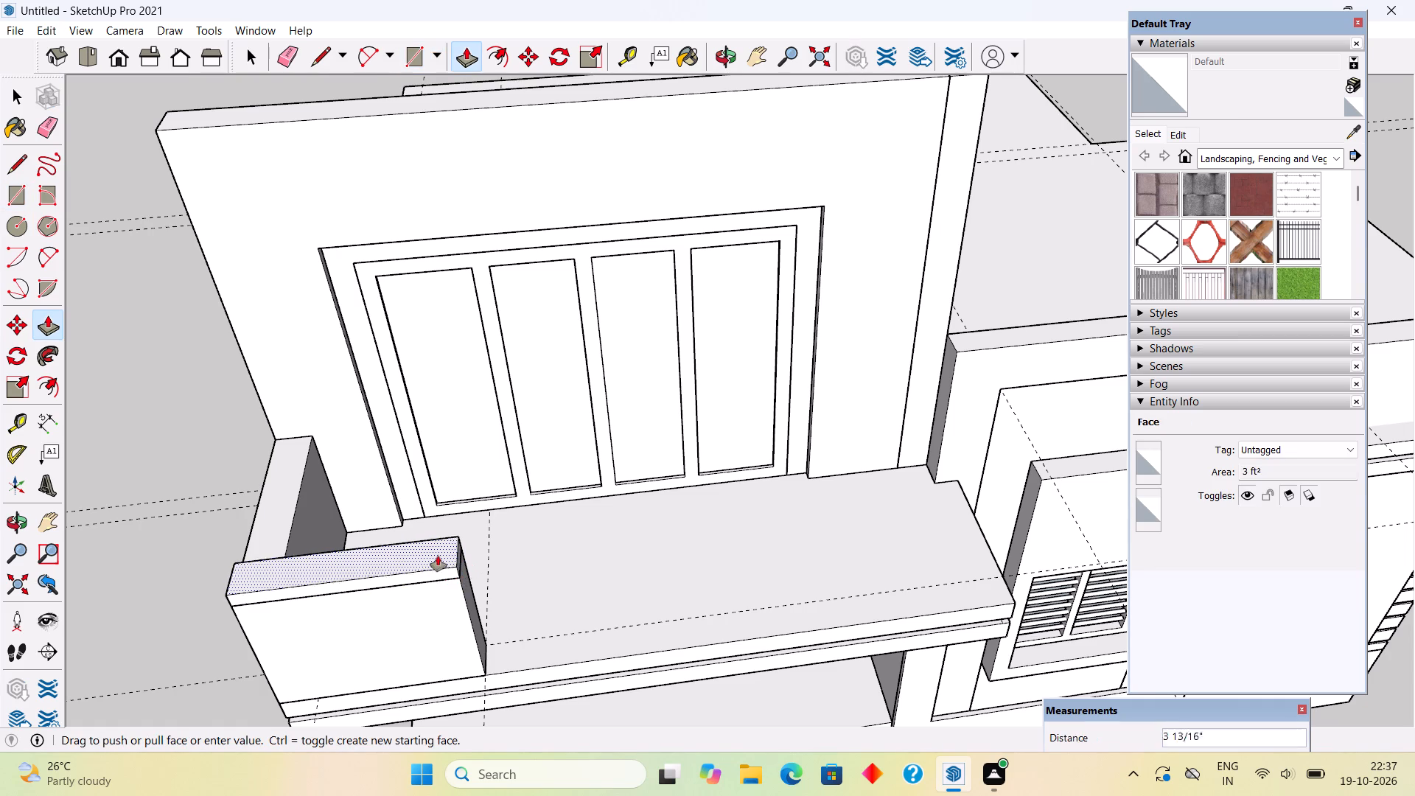
{"action": "type", "text": "3\""}
{"action": "key", "text": "Return"}
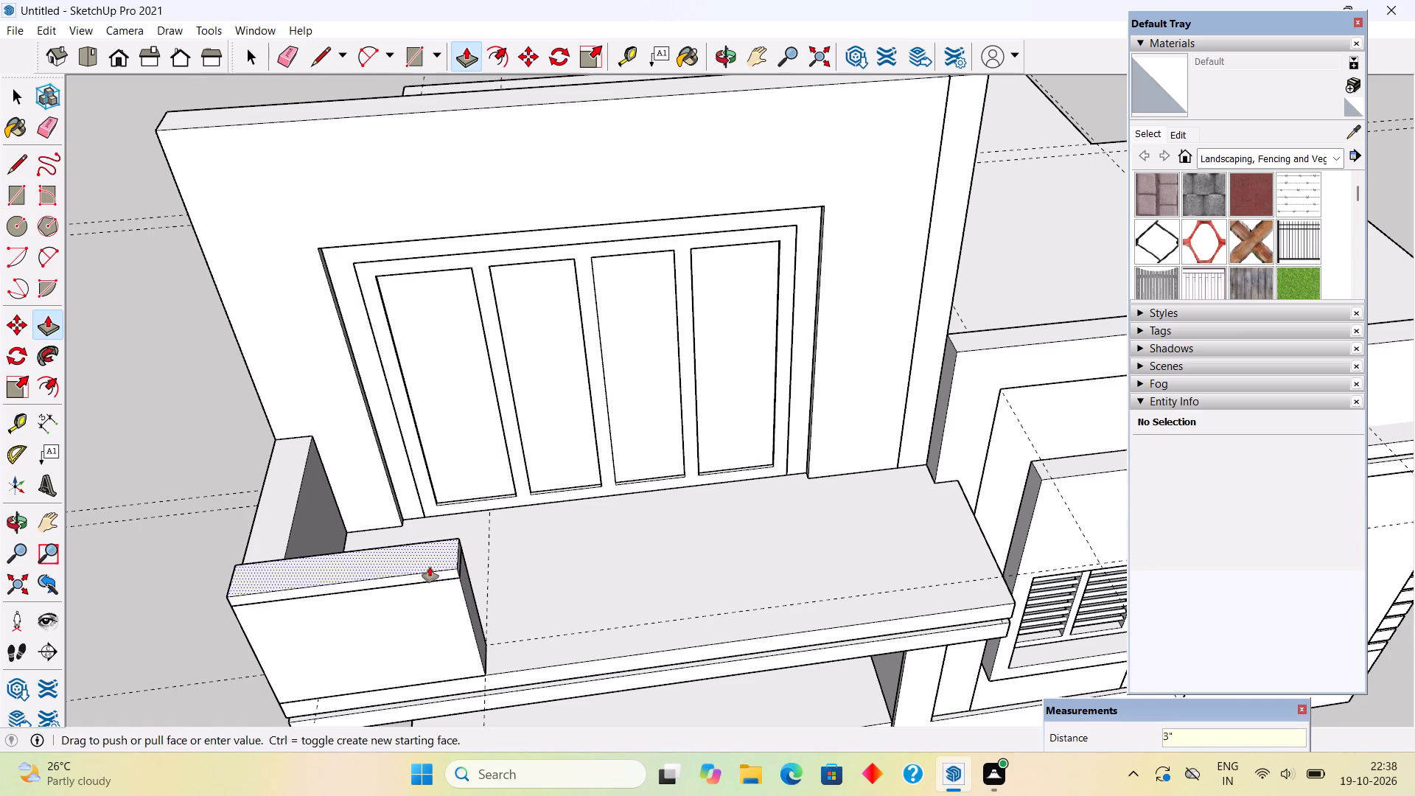
{"action": "left_click", "coordinate": [430, 567]}
{"action": "type", "text": "1\""}
{"action": "key", "text": "Return"}
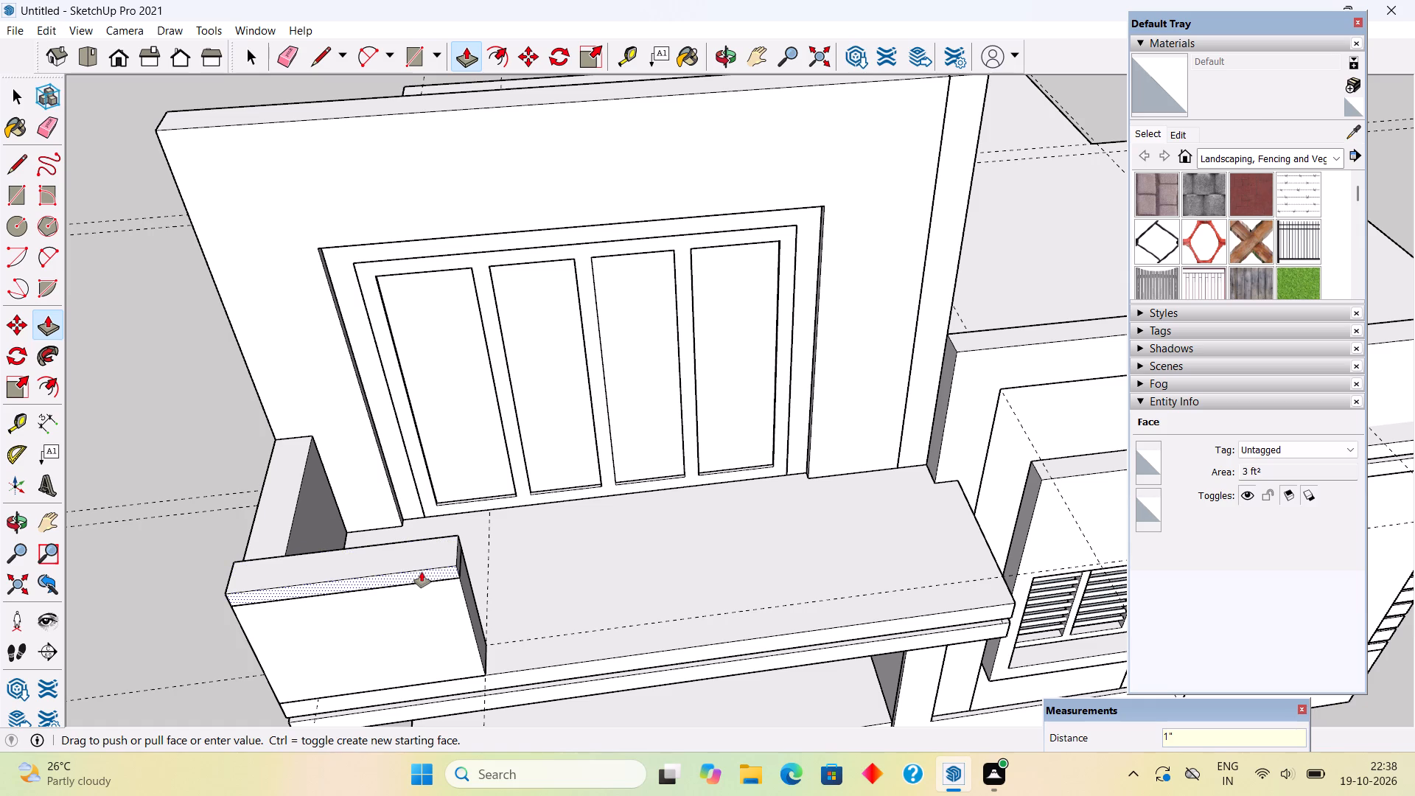
Pull the front face of the front parapet's cap outward 2".
{"action": "left_click", "coordinate": [422, 572]}
{"action": "type", "text": "2\""}
{"action": "key", "text": "Return"}
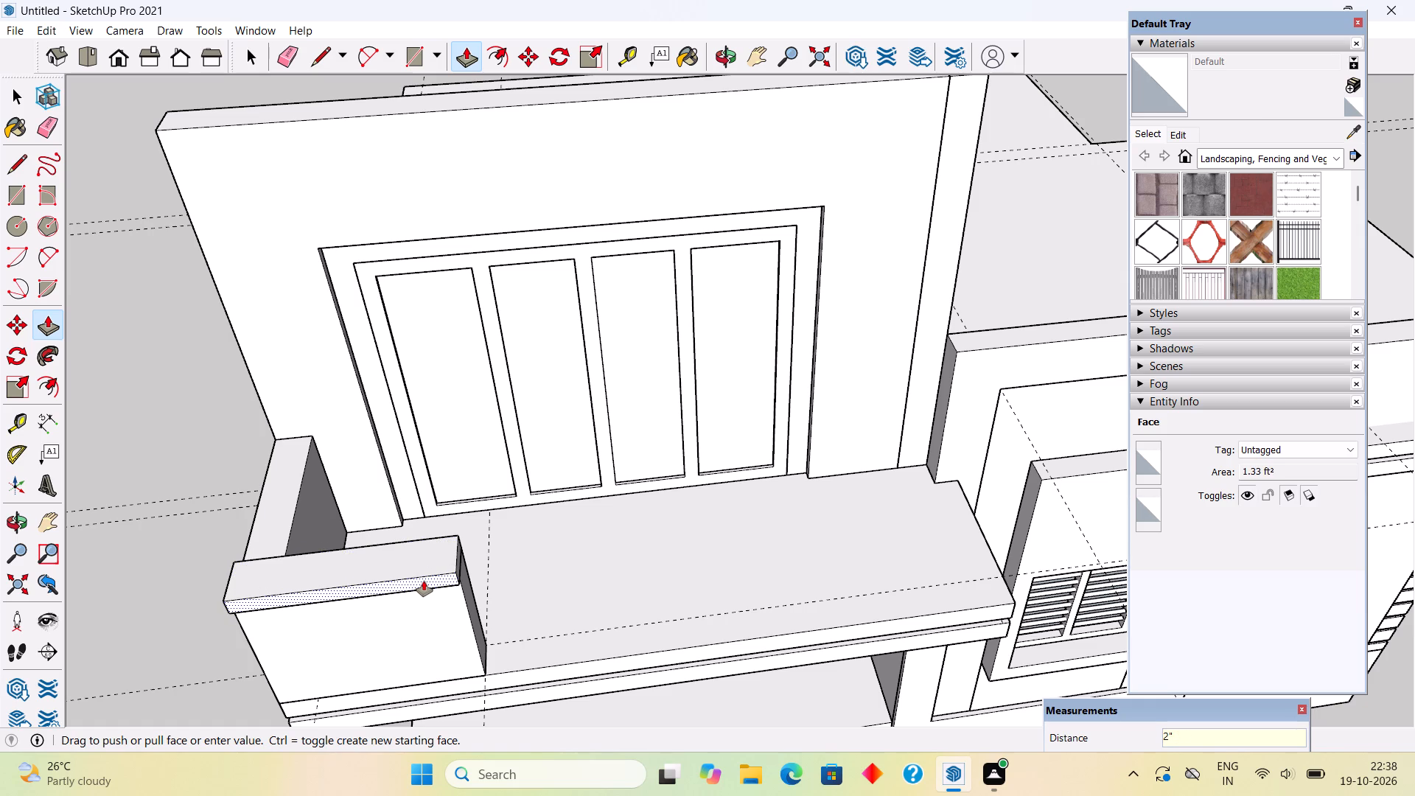
Inside the entrance roof's lower band group, pull the front face outward 1", and exit the group.
{"action": "middle_click_drag", "start_coordinate": [422, 603], "coordinate": [420, 500]}
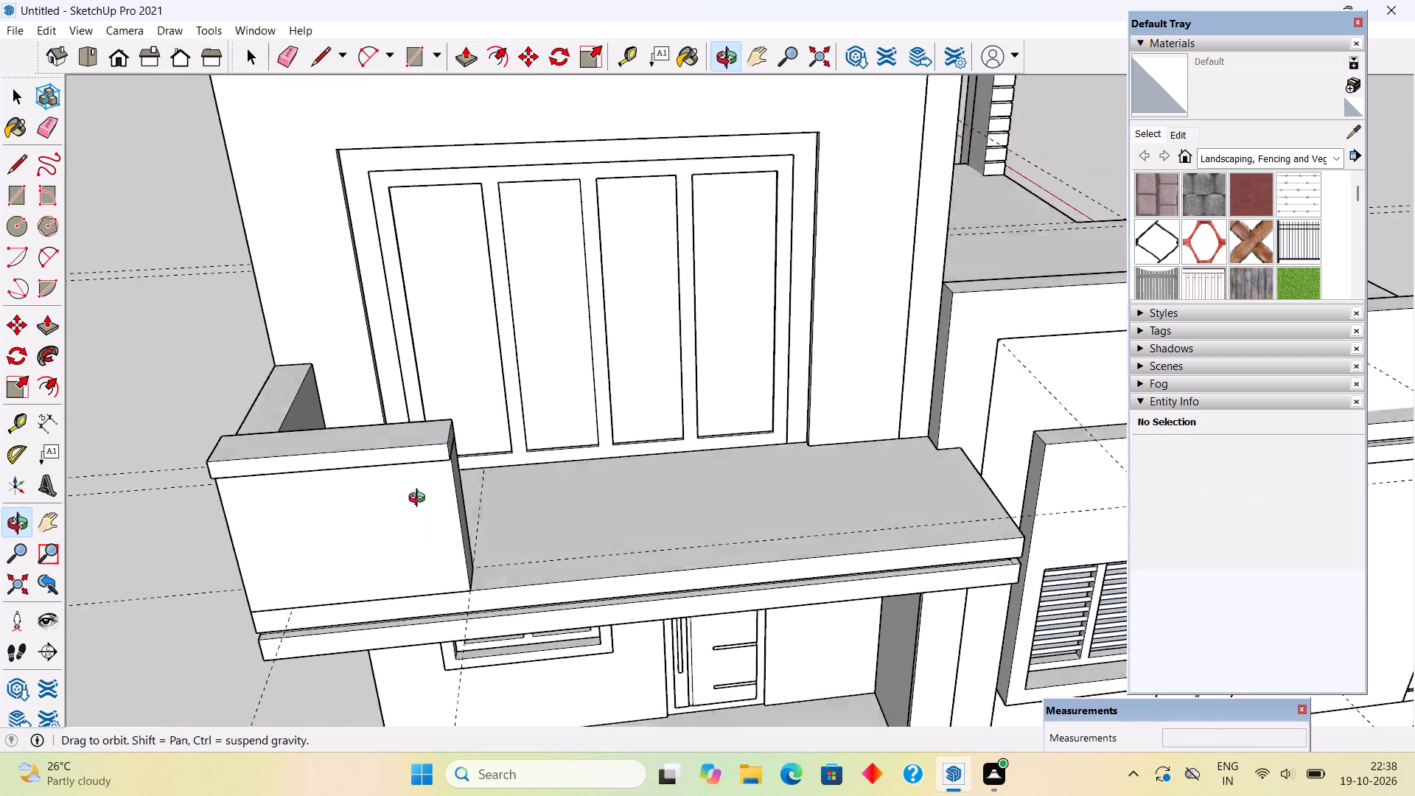
{"action": "middle_click_drag", "start_coordinate": [420, 500], "coordinate": [598, 424]}
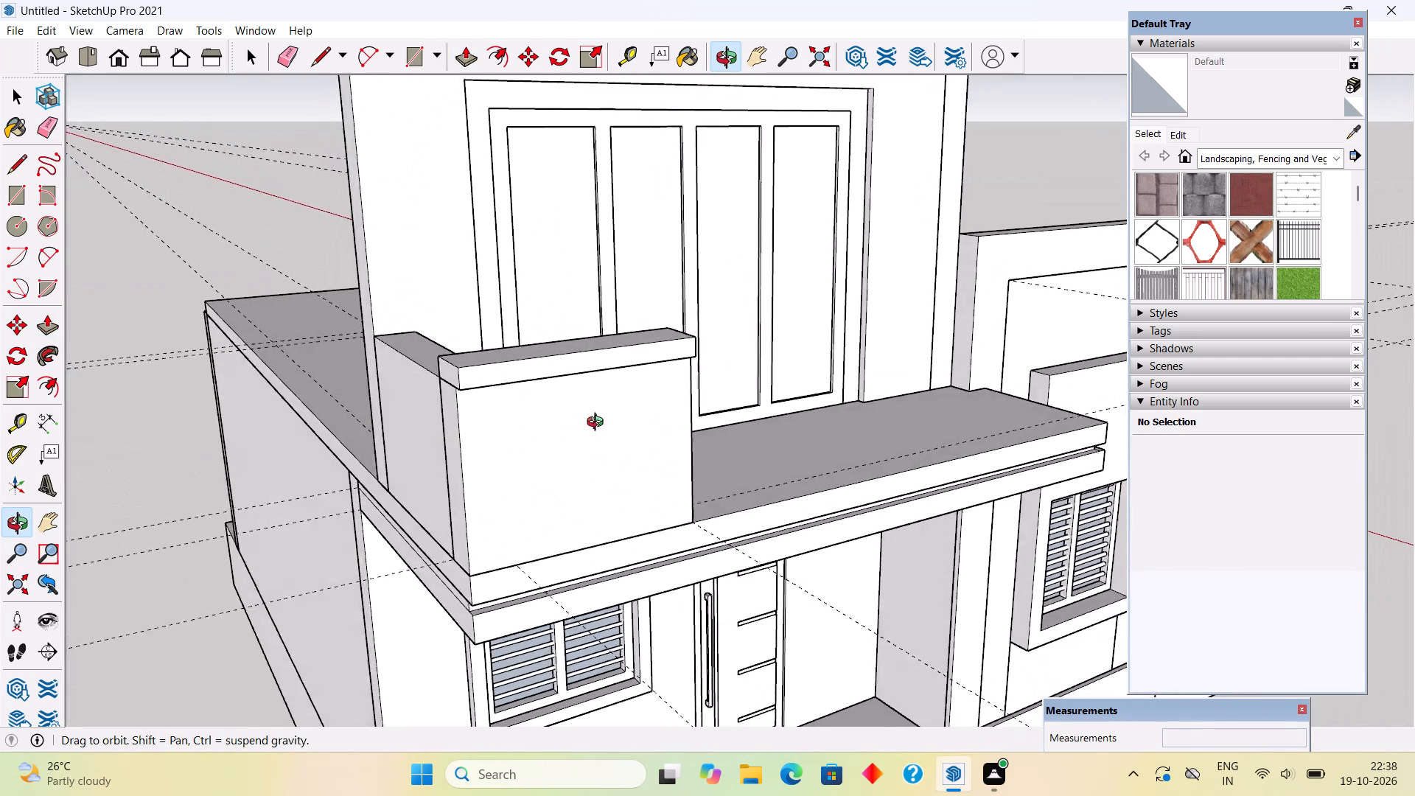
{"action": "middle_click_drag", "start_coordinate": [598, 424], "coordinate": [640, 420]}
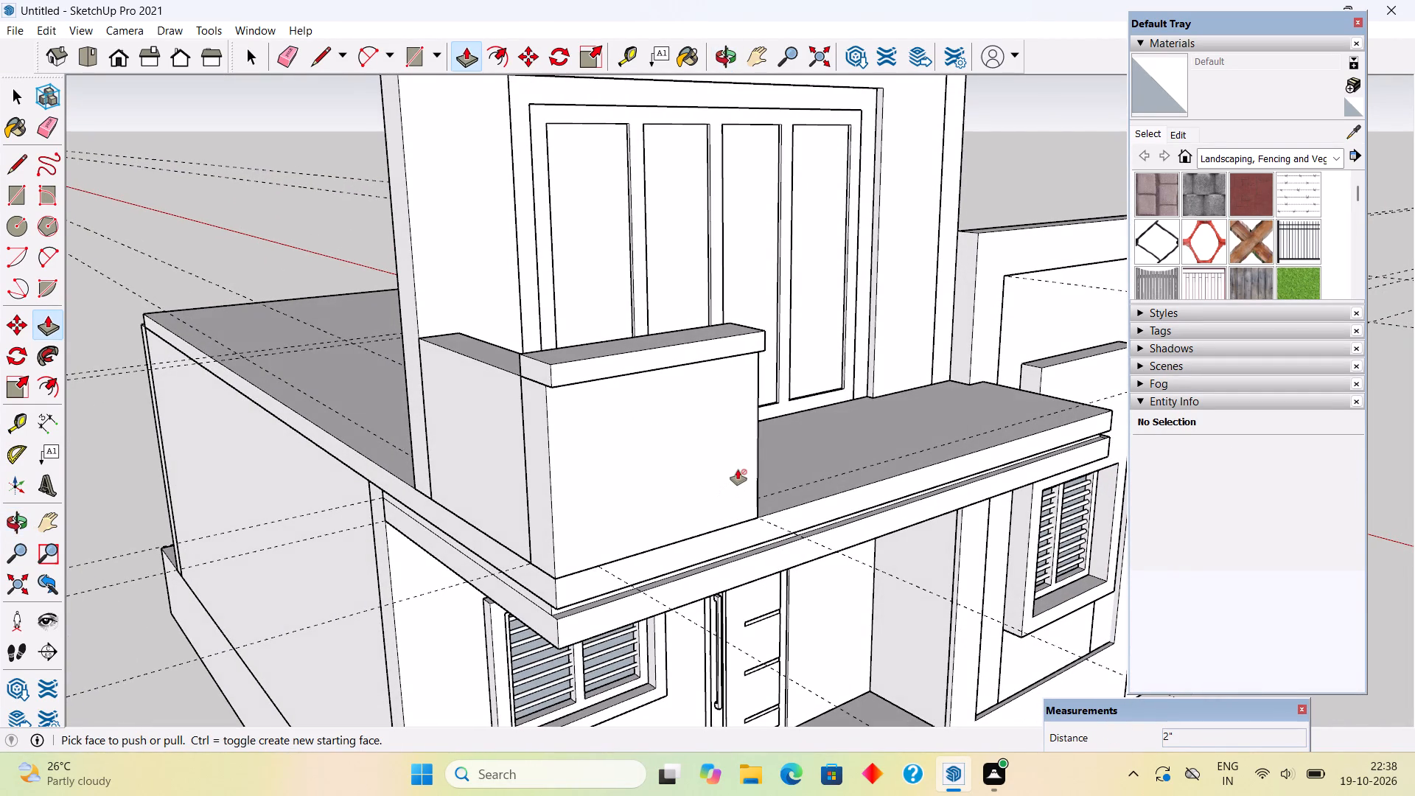
{"action": "key", "text": "space"}
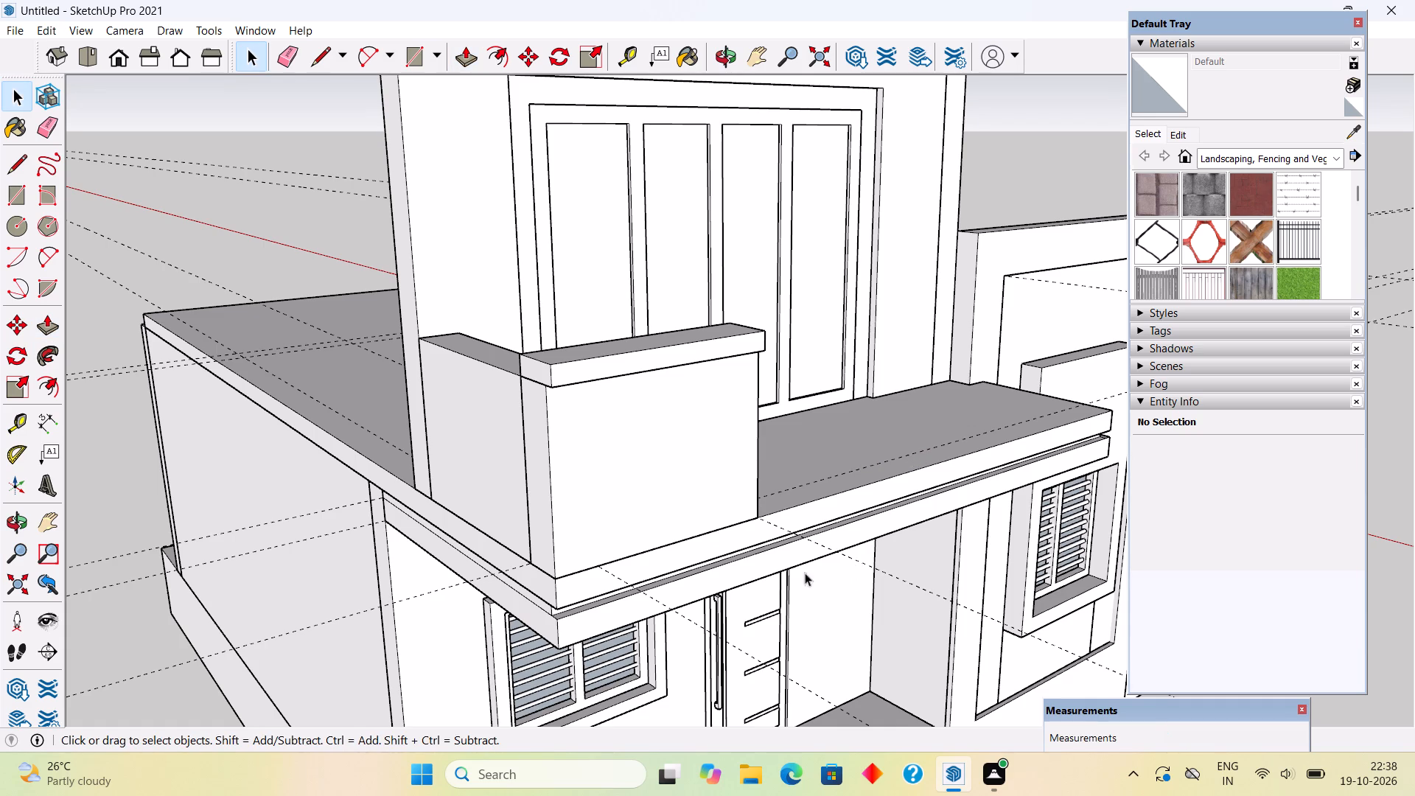
{"action": "triple_click", "coordinate": [736, 573]}
{"action": "key", "text": "p"}
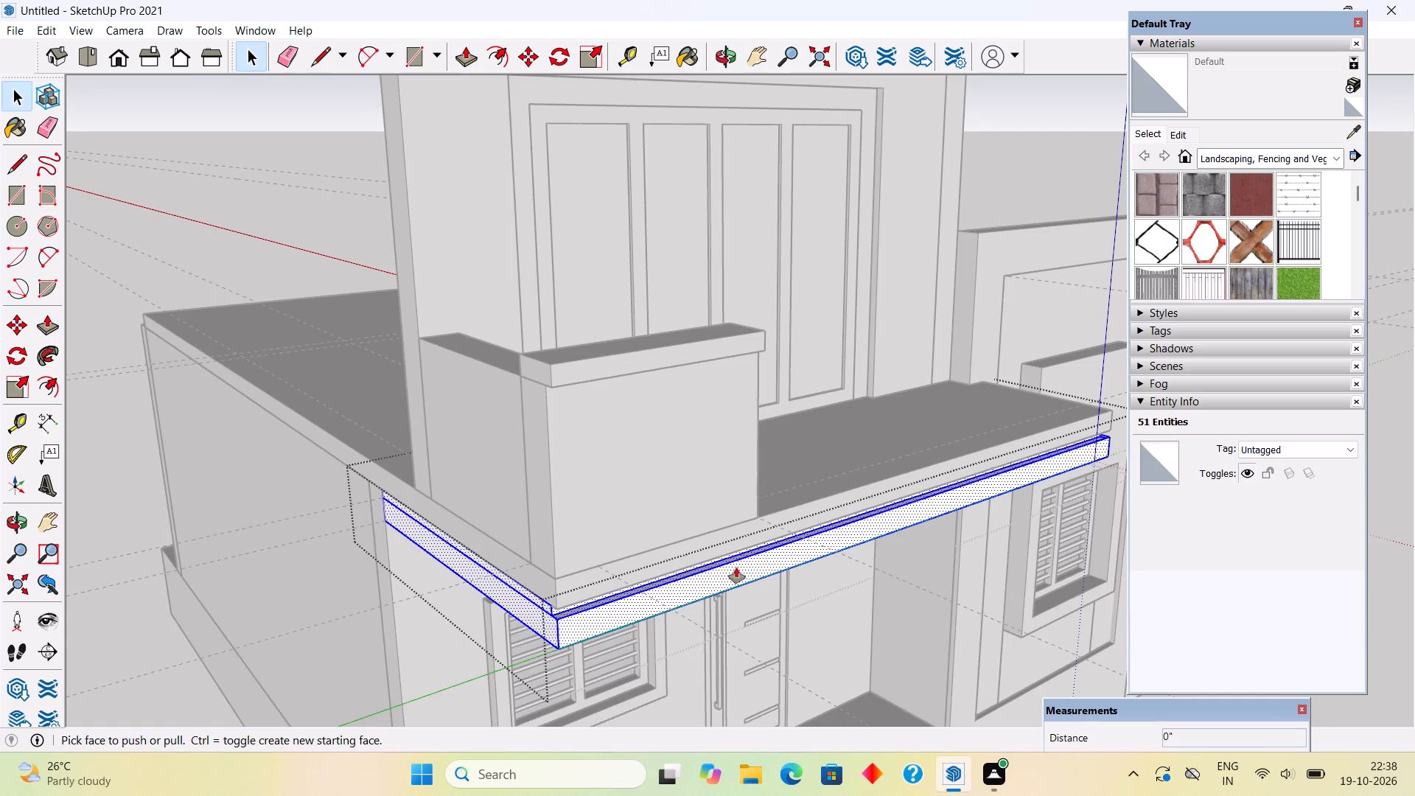
{"action": "left_click", "coordinate": [736, 568]}
{"action": "type", "text": "1\""}
{"action": "key", "text": "Return"}
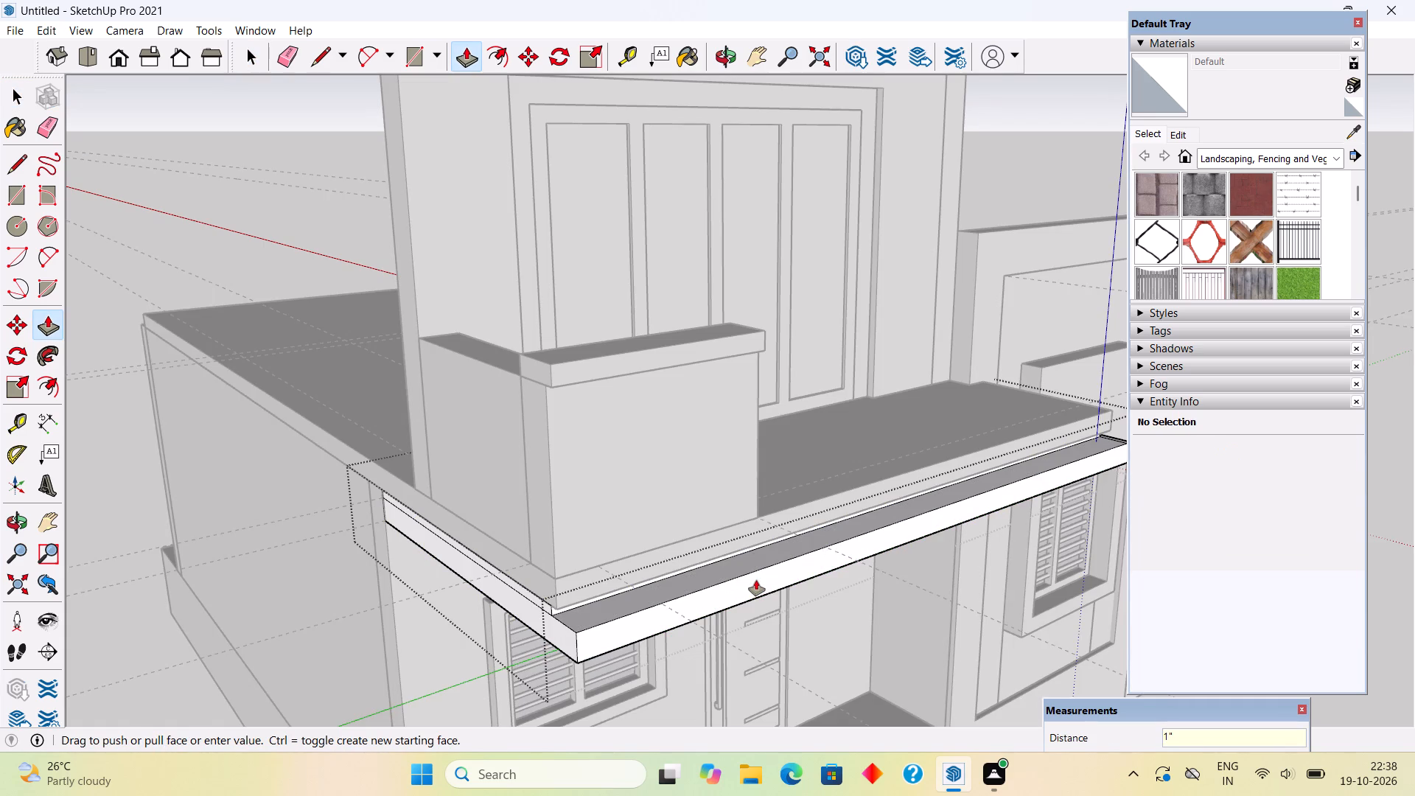
{"action": "key", "text": "space"}
{"action": "left_click", "coordinate": [789, 420]}
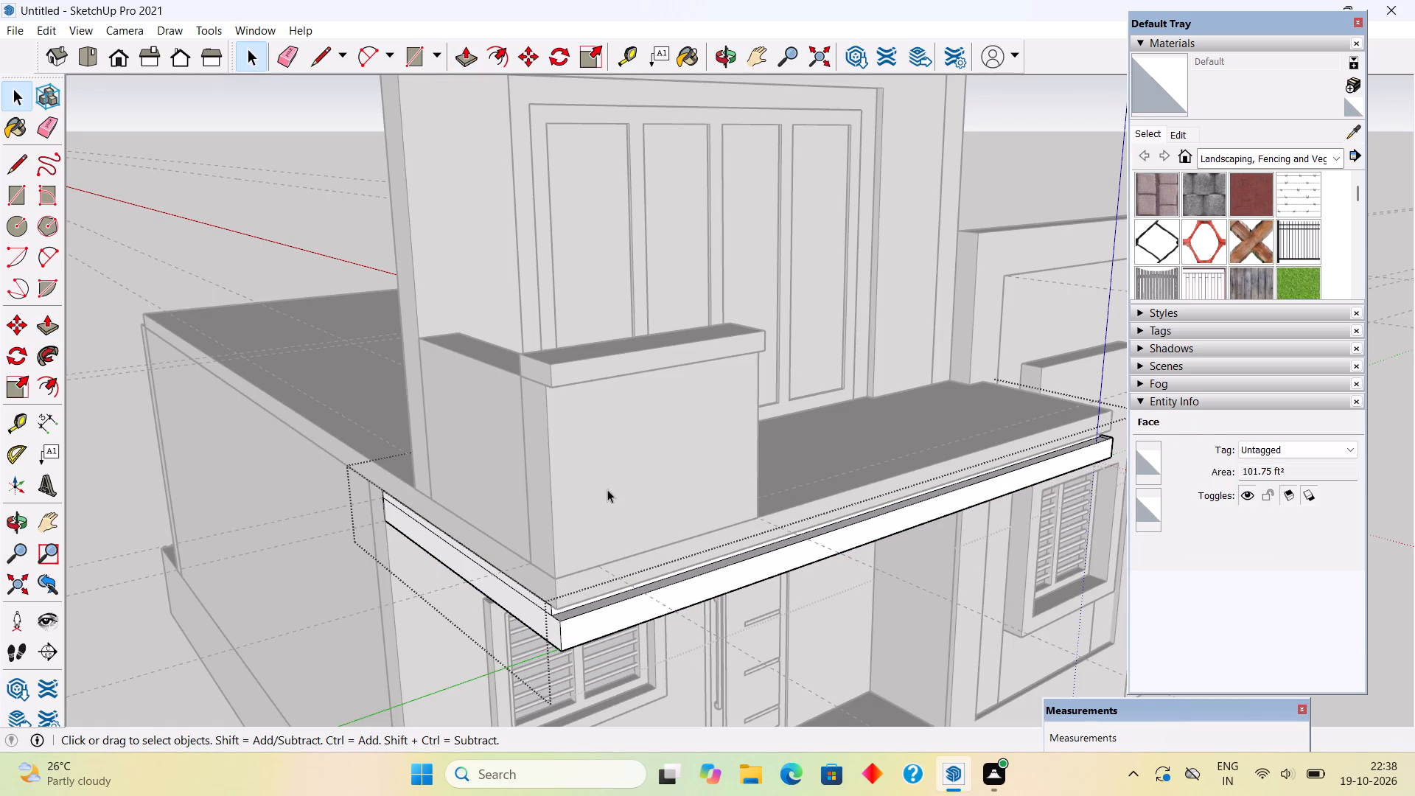
{"action": "left_click", "coordinate": [607, 489]}
{"action": "left_click", "coordinate": [156, 436]}
Inside the entrance roof slab's upper layer group, pull the front face outward 2", and exit the group.
{"action": "double_click", "coordinate": [676, 572]}
{"action": "left_click", "coordinate": [681, 569]}
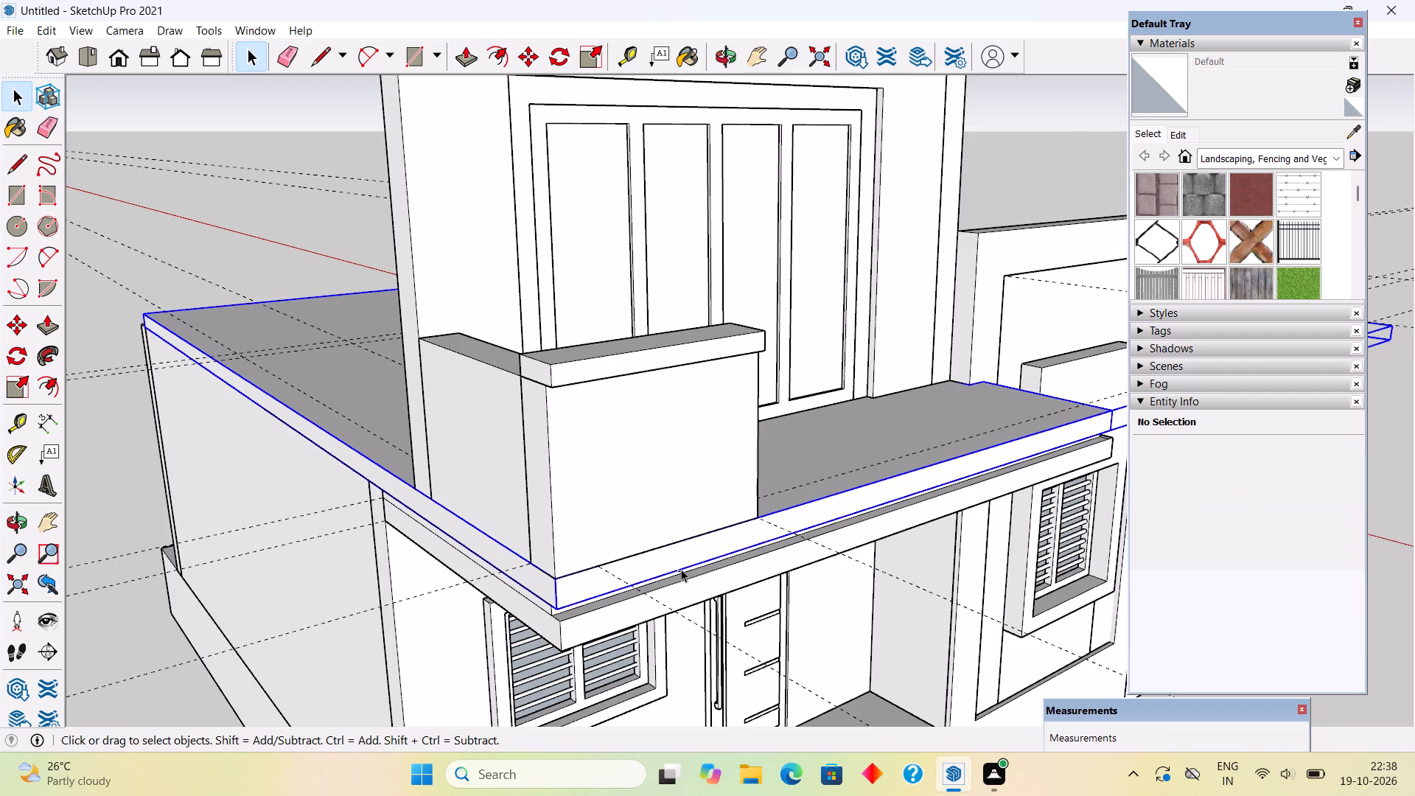
{"action": "triple_click", "coordinate": [682, 557]}
{"action": "key", "text": "p"}
{"action": "left_click", "coordinate": [682, 557]}
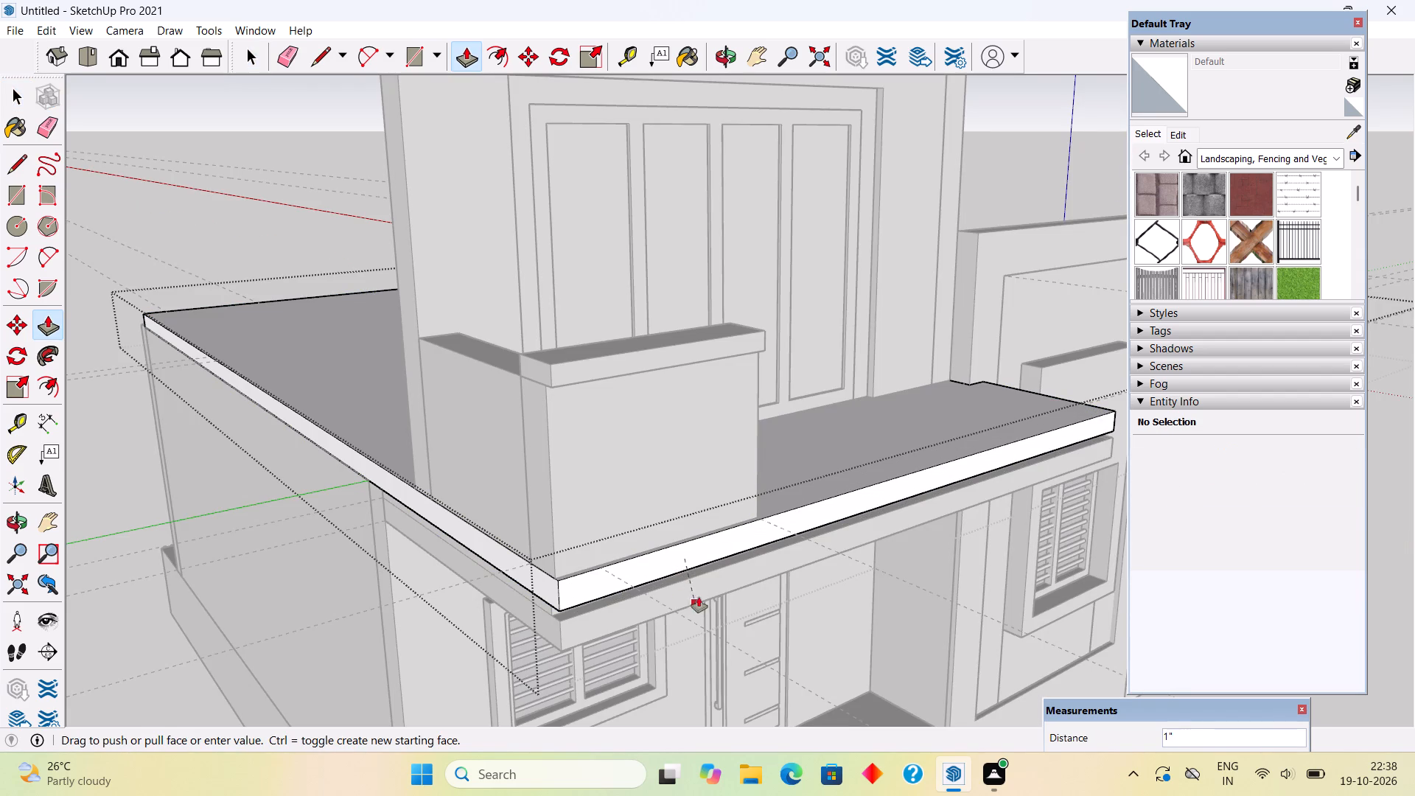
{"action": "type", "text": "2\""}
{"action": "key", "text": "Return"}
{"action": "key", "text": "space"}
{"action": "left_click", "coordinate": [627, 618]}
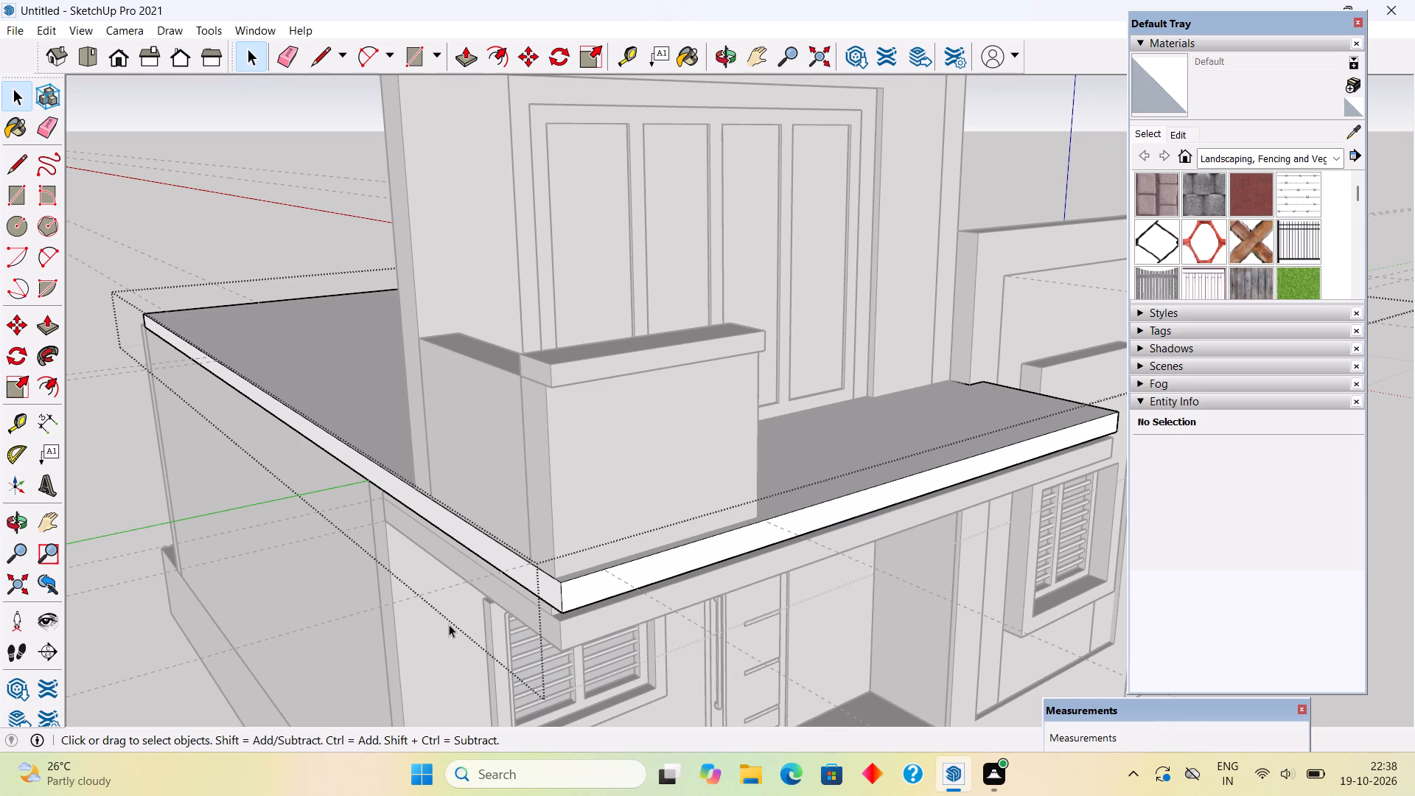
{"action": "left_click", "coordinate": [449, 624]}
{"action": "left_click", "coordinate": [352, 680]}
Inside the entrance roof's lower band group, pull the front face outward 1", flush with the slab layer above.
{"action": "triple_click", "coordinate": [625, 615]}
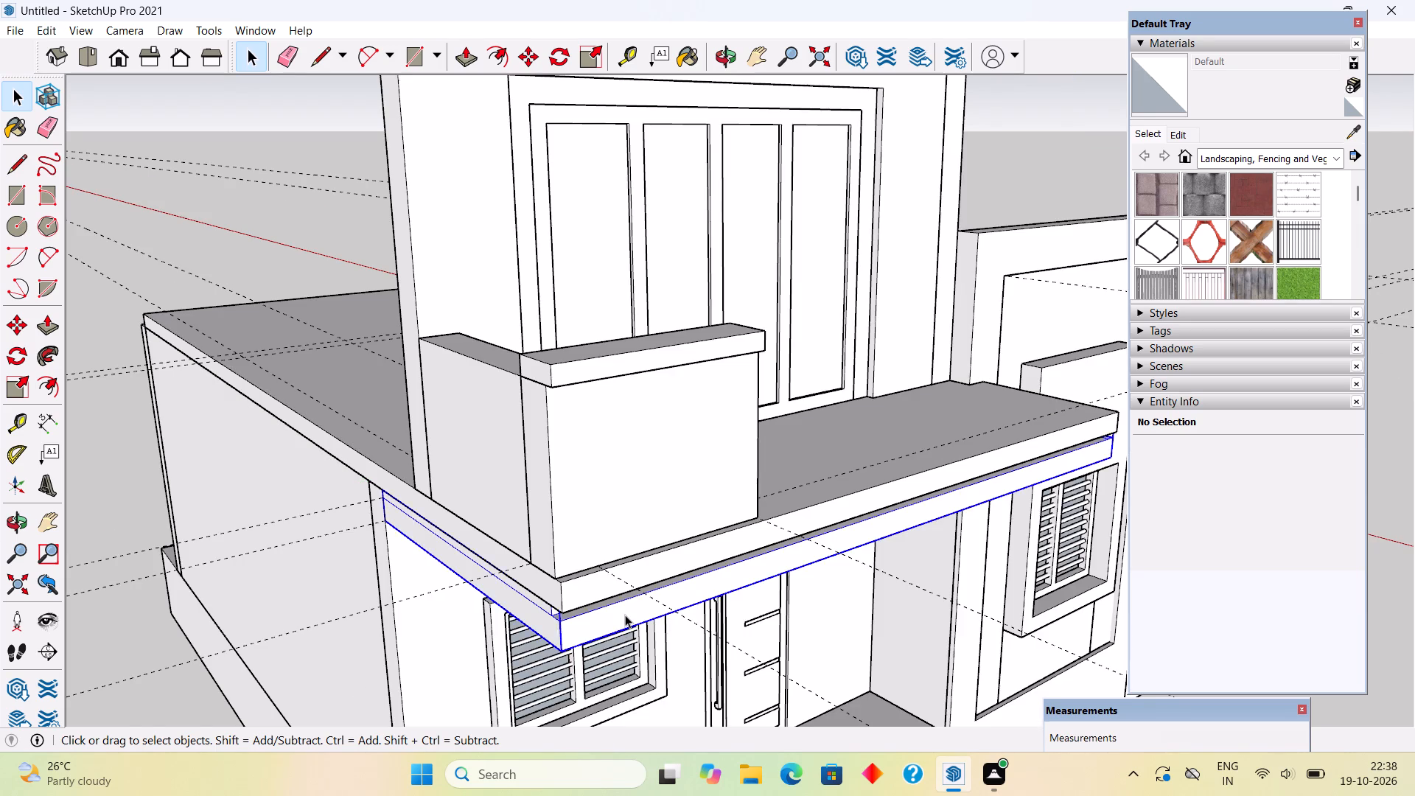
{"action": "key", "text": "p"}
{"action": "left_click", "coordinate": [625, 615]}
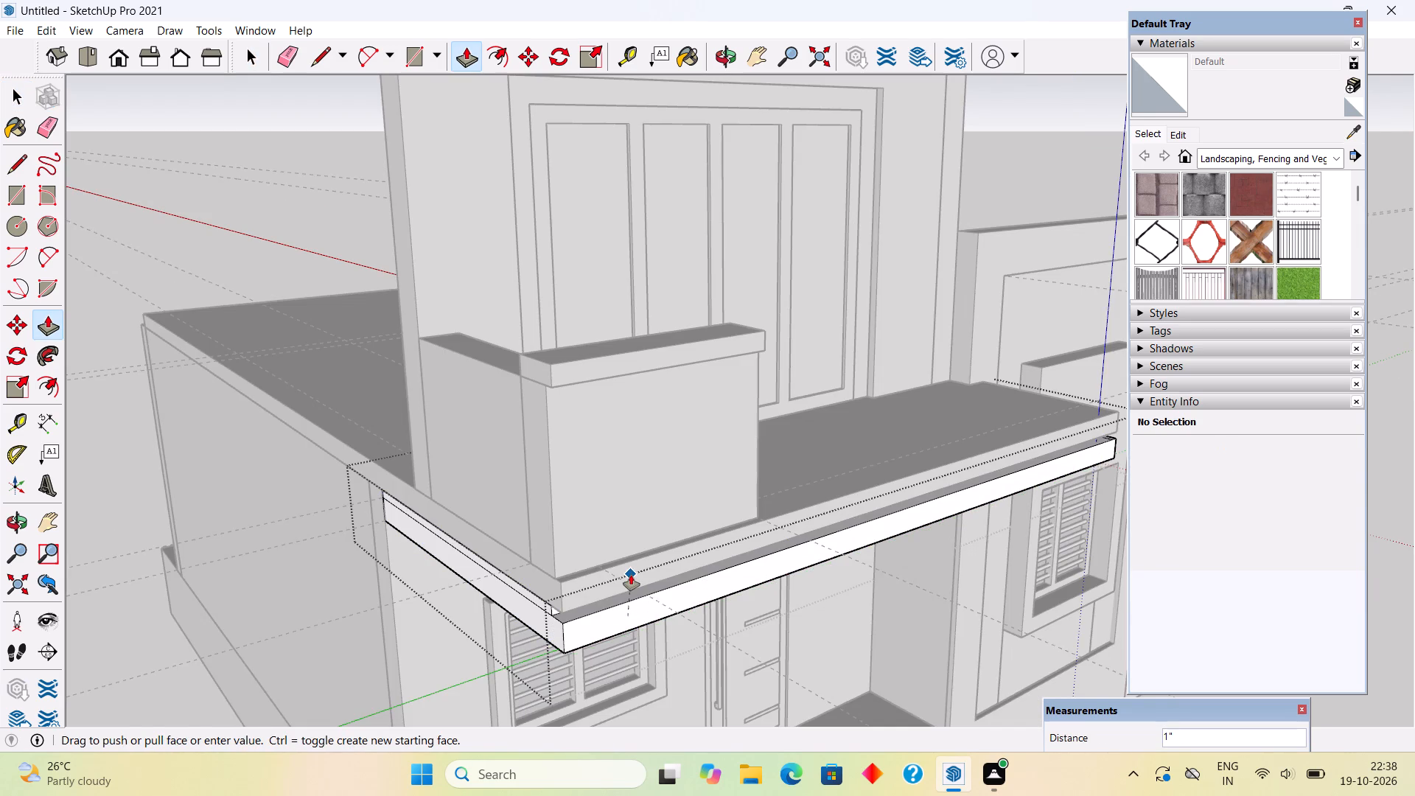
{"action": "left_click", "coordinate": [631, 575]}
{"action": "key", "text": "space"}
In the same lower band group, pull the narrow recessed strip between band and slab by 2", and exit the group.
{"action": "middle_click_drag", "start_coordinate": [562, 584], "coordinate": [495, 497]}
{"action": "scroll", "coordinate": [497, 497], "scroll_direction": "up", "scroll_amount": 5}
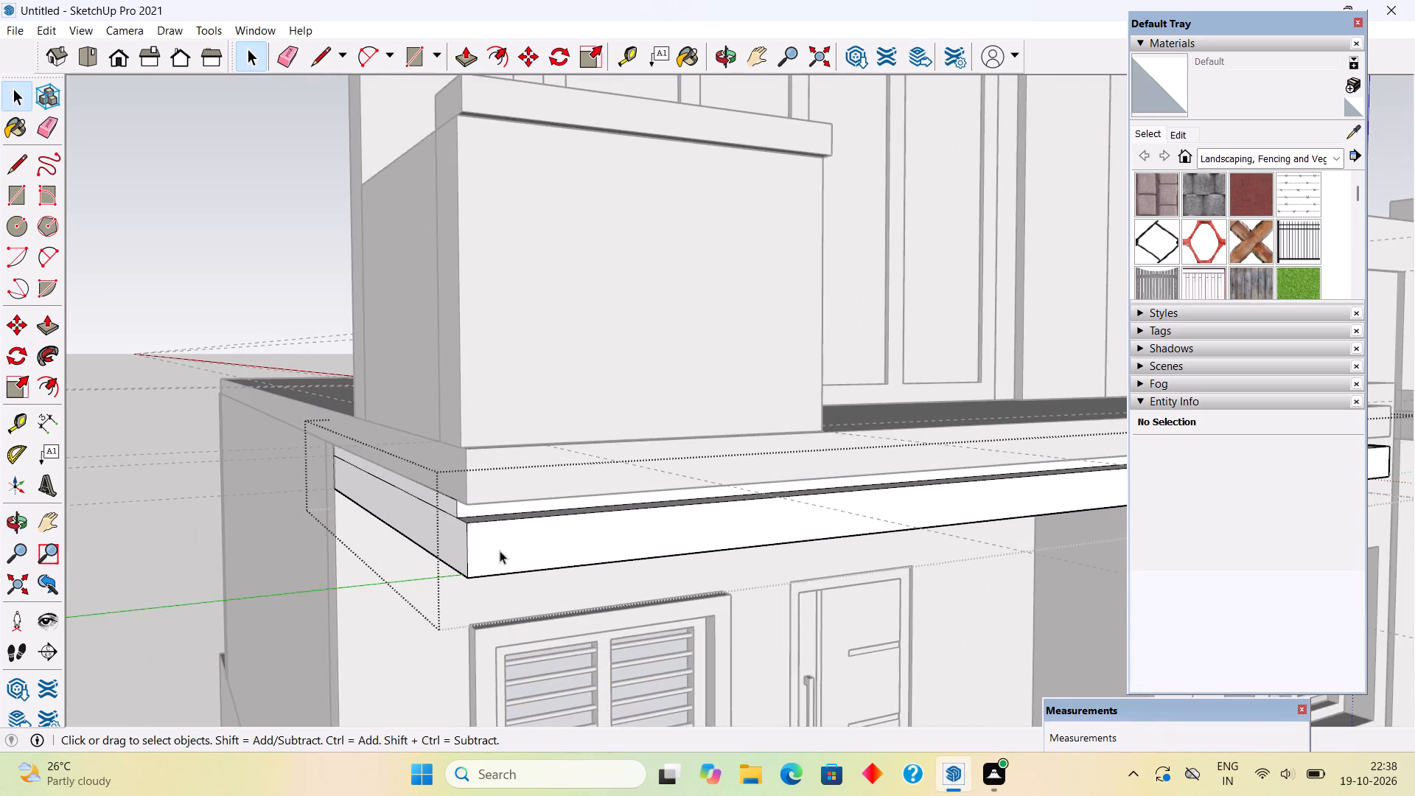
{"action": "scroll", "coordinate": [503, 519], "scroll_direction": "up", "scroll_amount": 3}
{"action": "left_click", "coordinate": [503, 504]}
{"action": "key", "text": "p"}
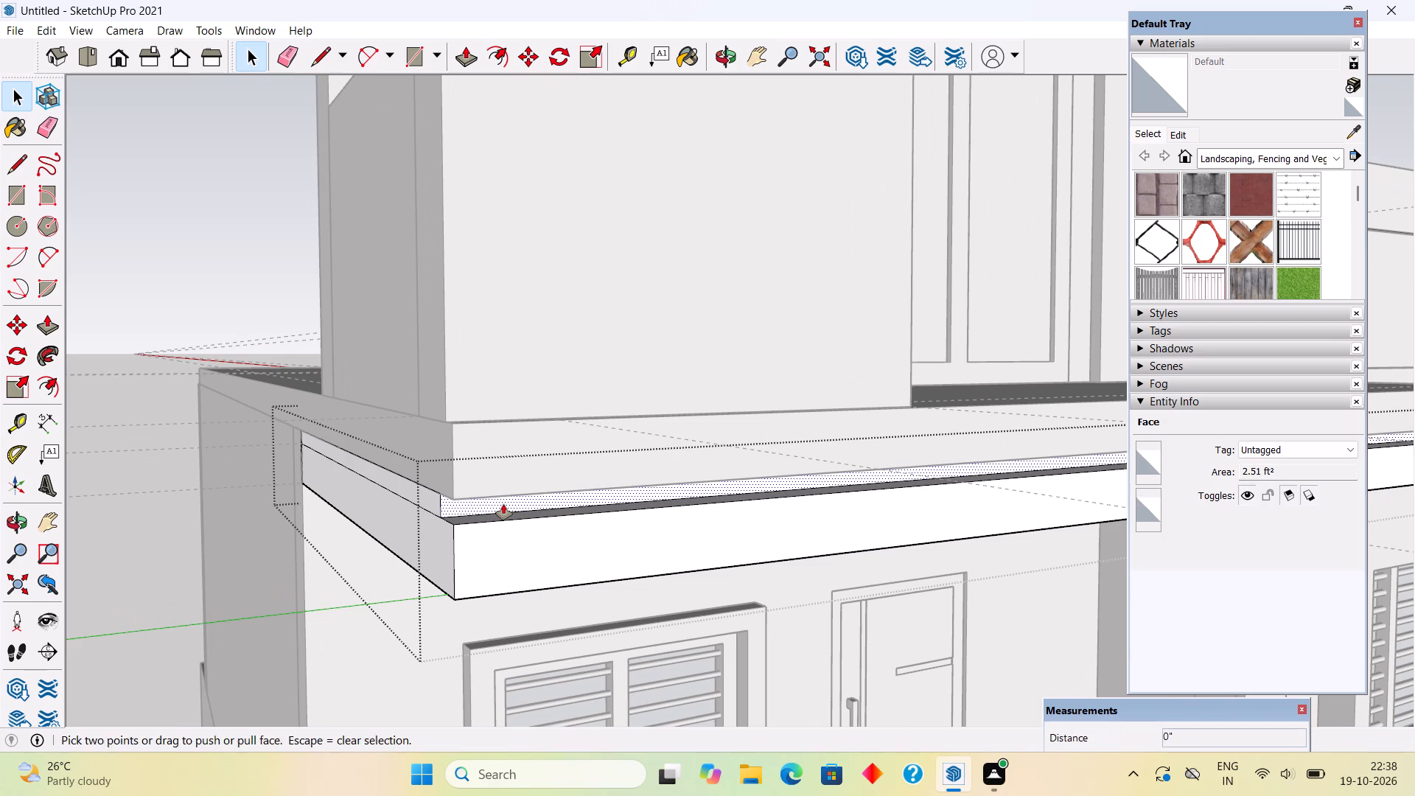
{"action": "left_click", "coordinate": [503, 504]}
{"action": "type", "text": "2\""}
{"action": "key", "text": "Return"}
{"action": "key", "text": "v"}
{"action": "scroll", "coordinate": [505, 529], "scroll_direction": "down", "scroll_amount": 8}
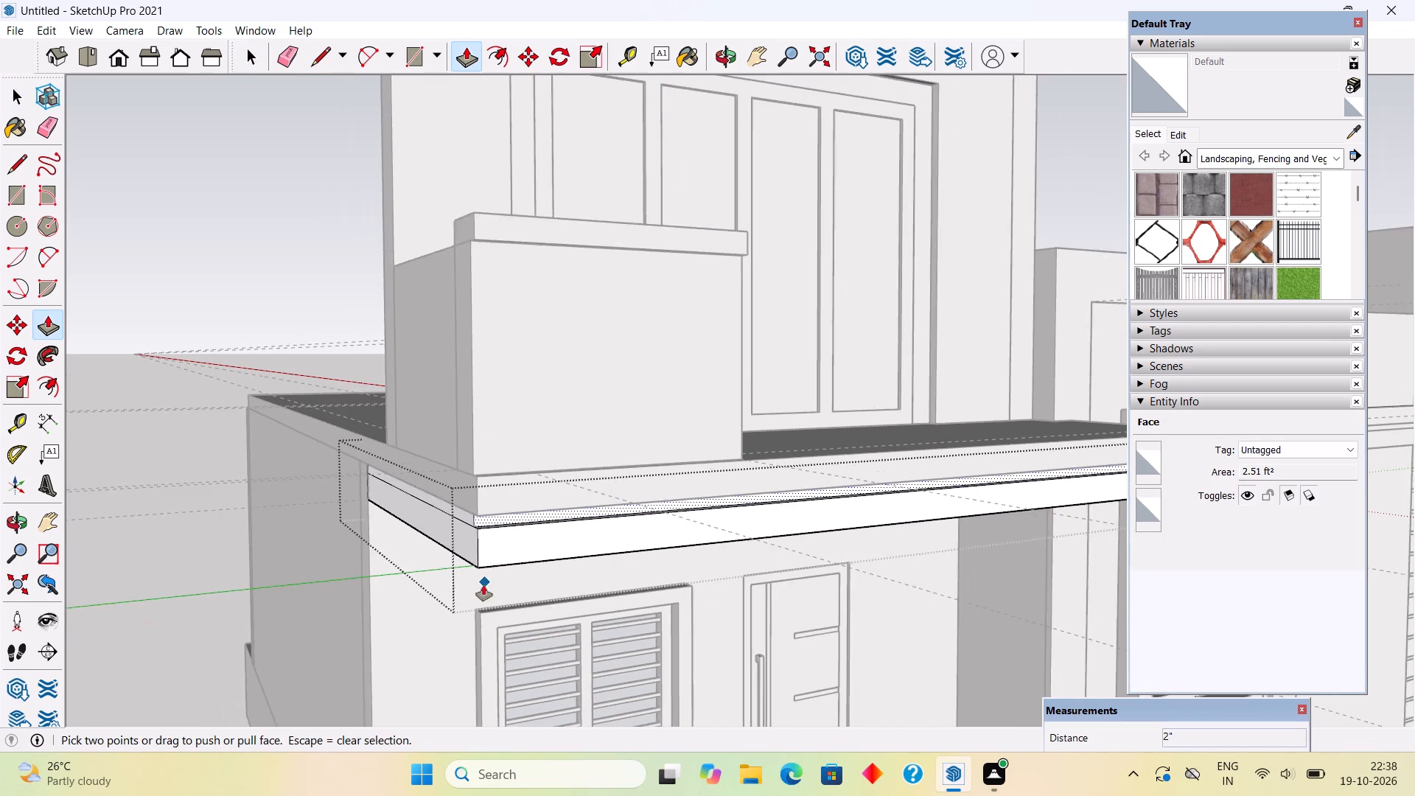
{"action": "scroll", "coordinate": [483, 585], "scroll_direction": "down", "scroll_amount": 4}
{"action": "key", "text": "space"}
{"action": "left_click", "coordinate": [332, 217]}
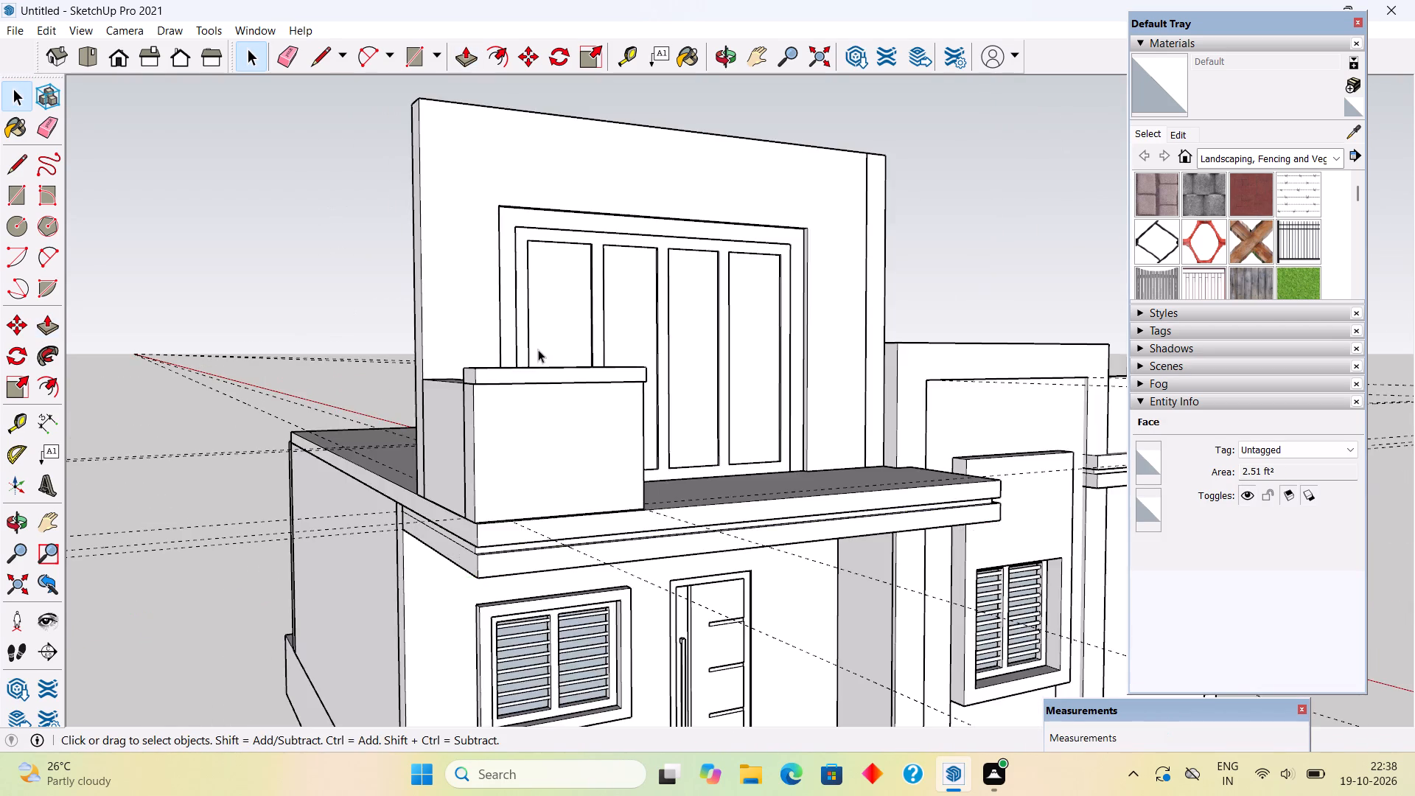
On the front parapet's end face, place a vertical centre guide 4 1/2" from the inner edge and guides 2" to either side.
{"action": "middle_click_drag", "start_coordinate": [525, 377], "coordinate": [359, 441]}
{"action": "scroll", "coordinate": [368, 473], "scroll_direction": "up", "scroll_amount": 4}
{"action": "middle_click_drag", "start_coordinate": [388, 479], "coordinate": [467, 380]}
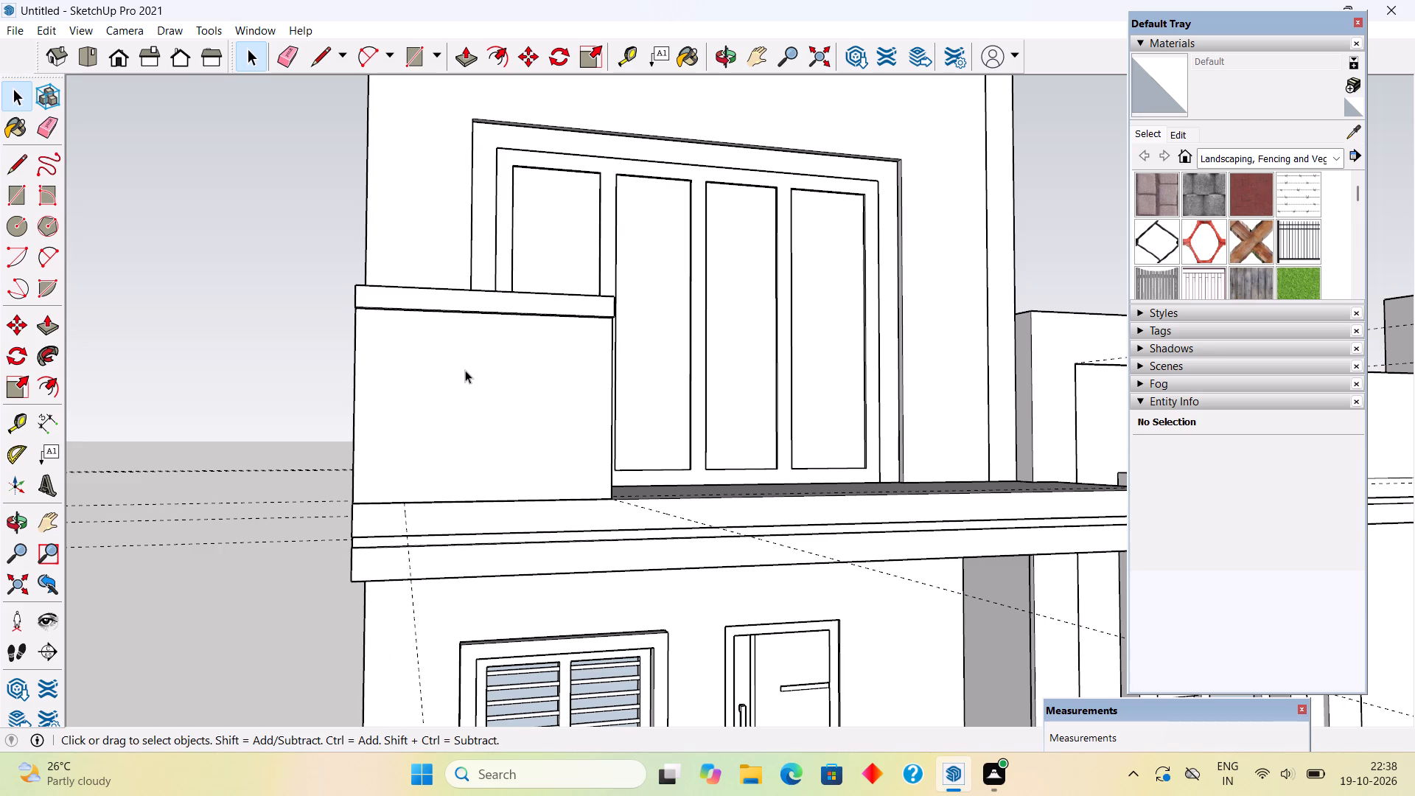
{"action": "middle_click_drag", "start_coordinate": [562, 422], "coordinate": [181, 520]}
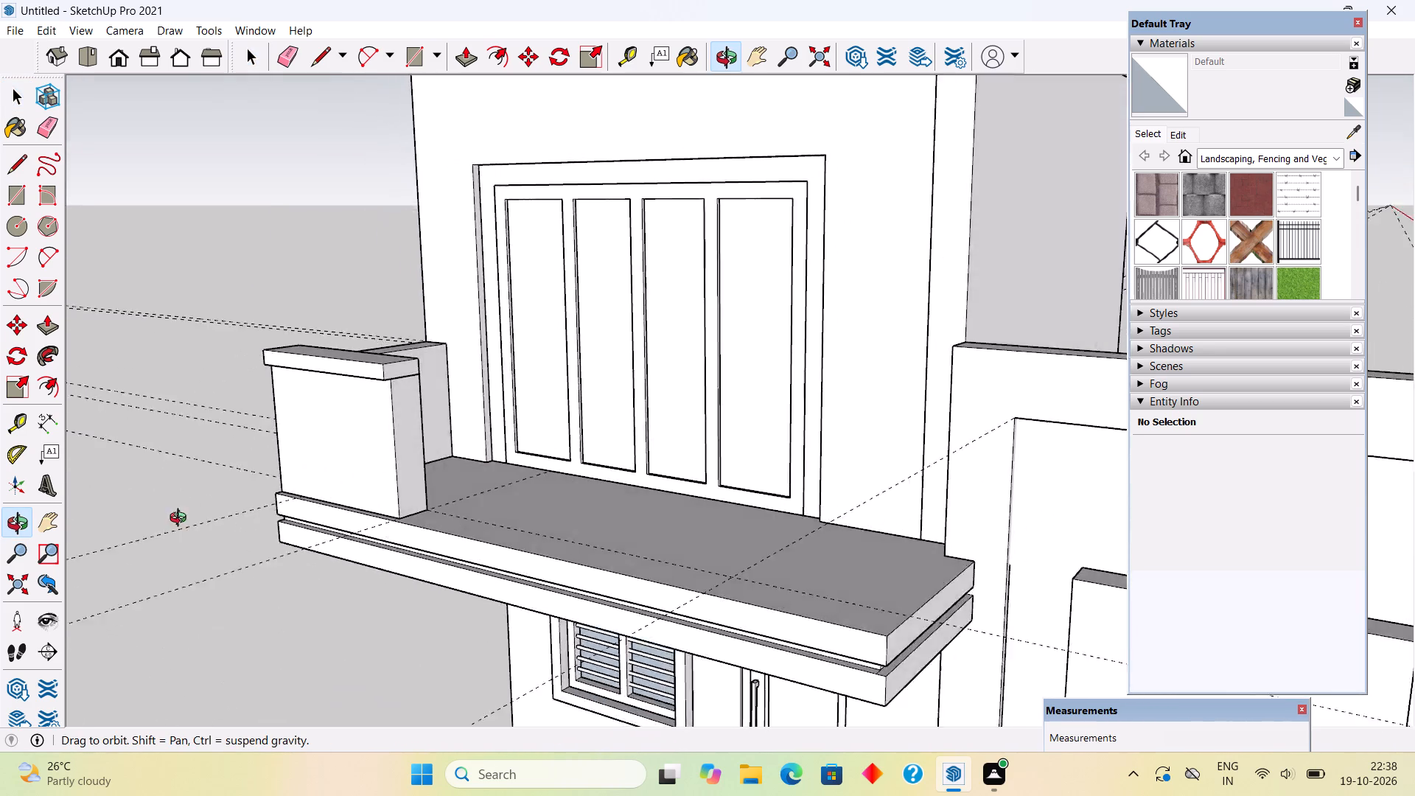
{"action": "middle_click_drag", "start_coordinate": [181, 520], "coordinate": [81, 520]}
{"action": "middle_click_drag", "start_coordinate": [466, 405], "coordinate": [301, 380]}
{"action": "scroll", "coordinate": [462, 364], "scroll_direction": "up", "scroll_amount": 4}
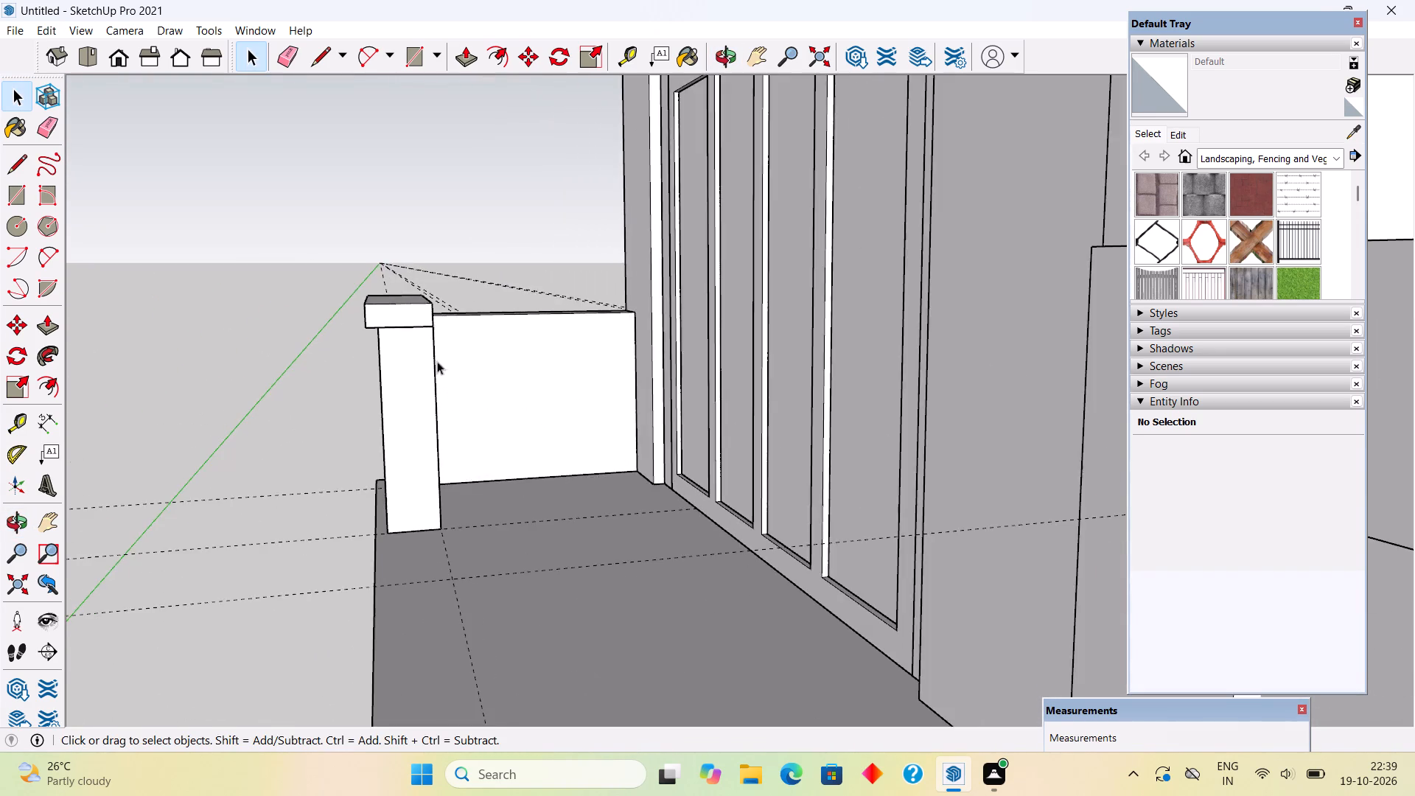
{"action": "scroll", "coordinate": [437, 361], "scroll_direction": "up", "scroll_amount": 3}
{"action": "key", "text": "t"}
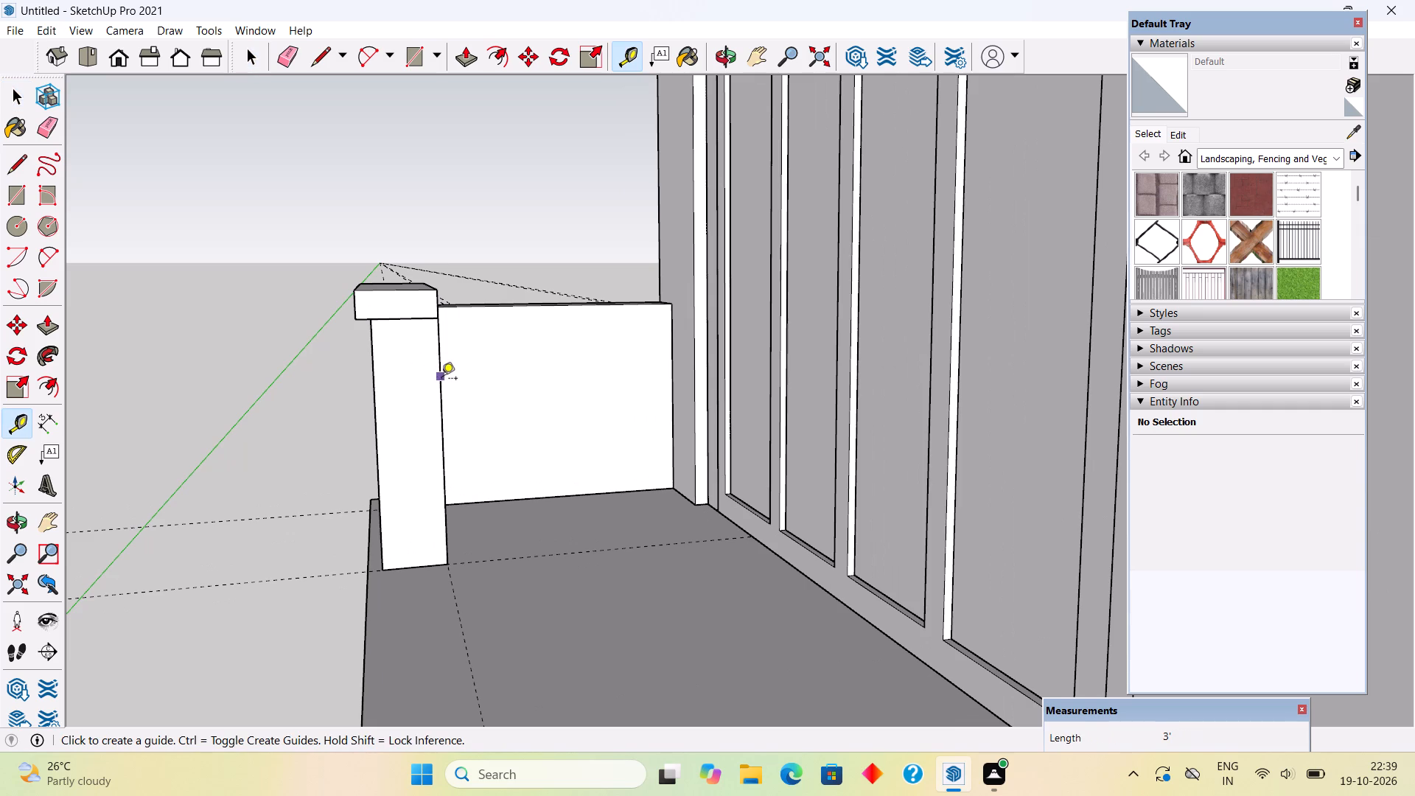
{"action": "left_click", "coordinate": [441, 380]}
{"action": "left_click", "coordinate": [416, 570]}
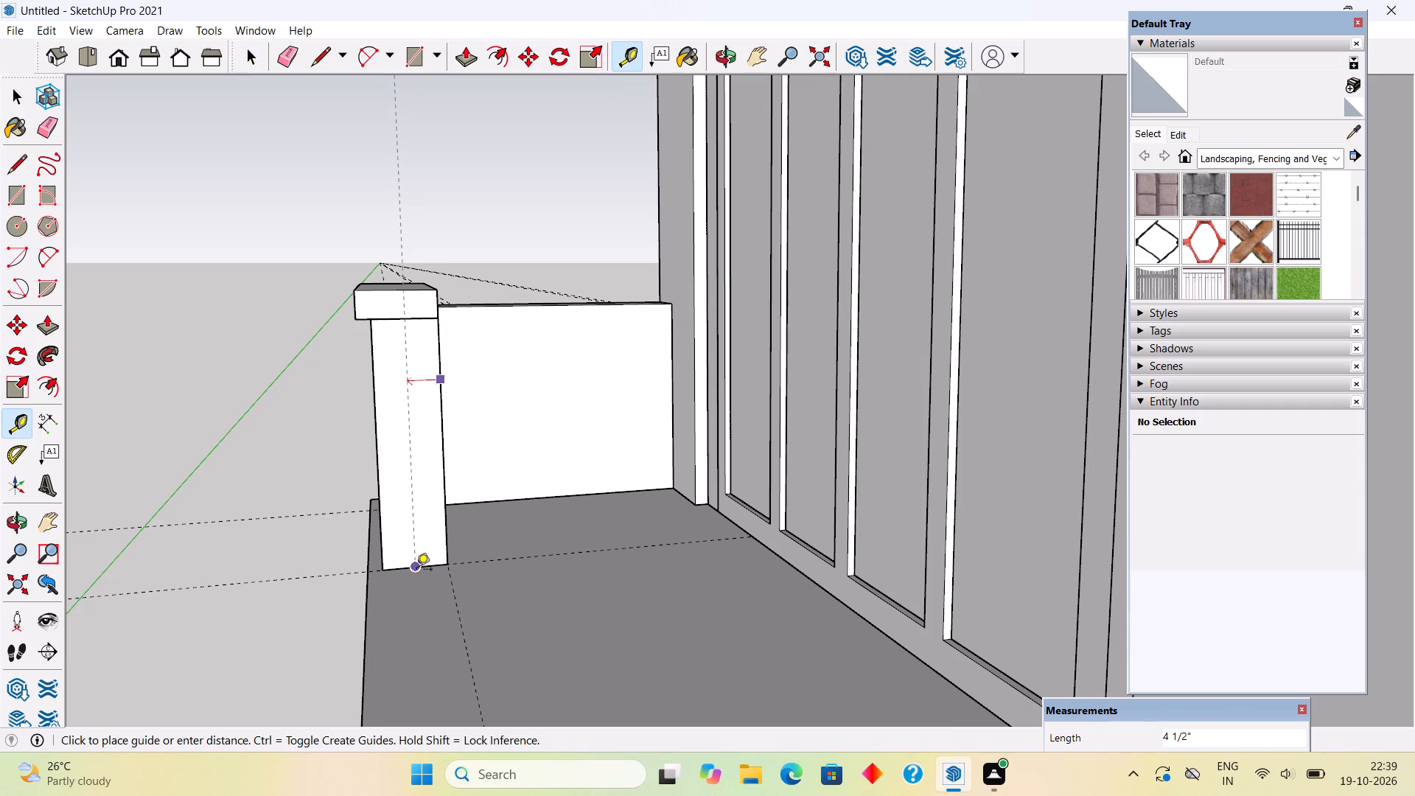
{"action": "left_click", "coordinate": [408, 368]}
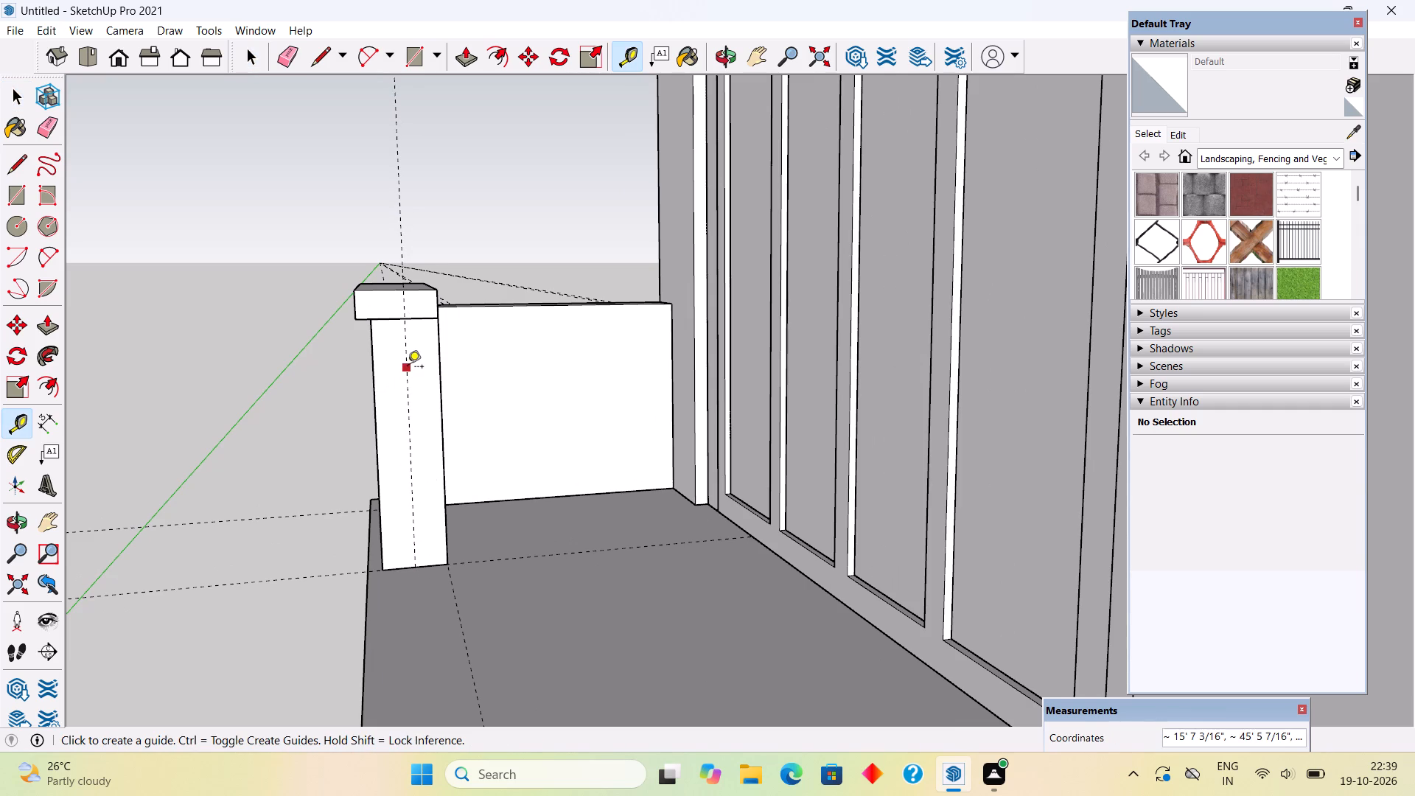
{"action": "type", "text": "2\""}
{"action": "key", "text": "Return"}
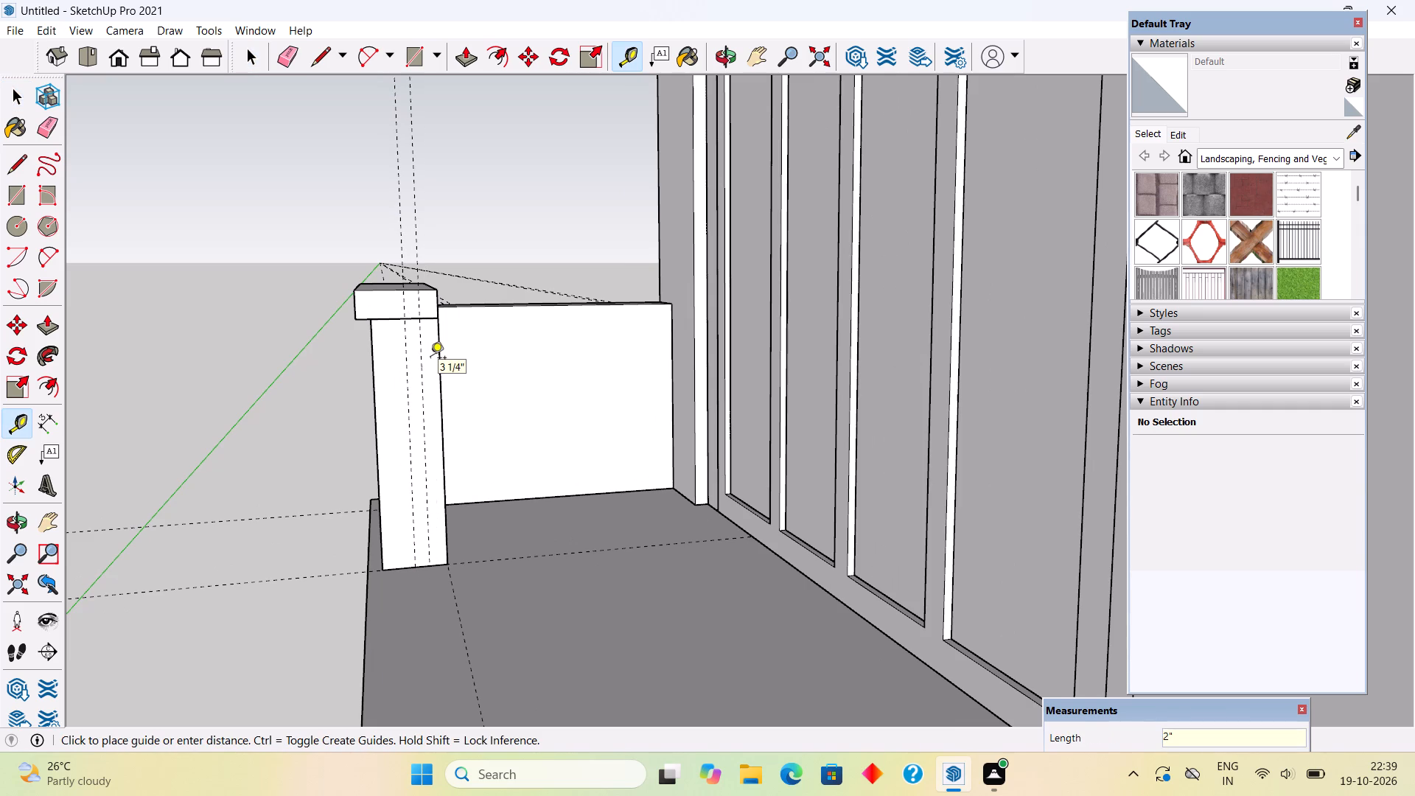
{"action": "left_click", "coordinate": [406, 347]}
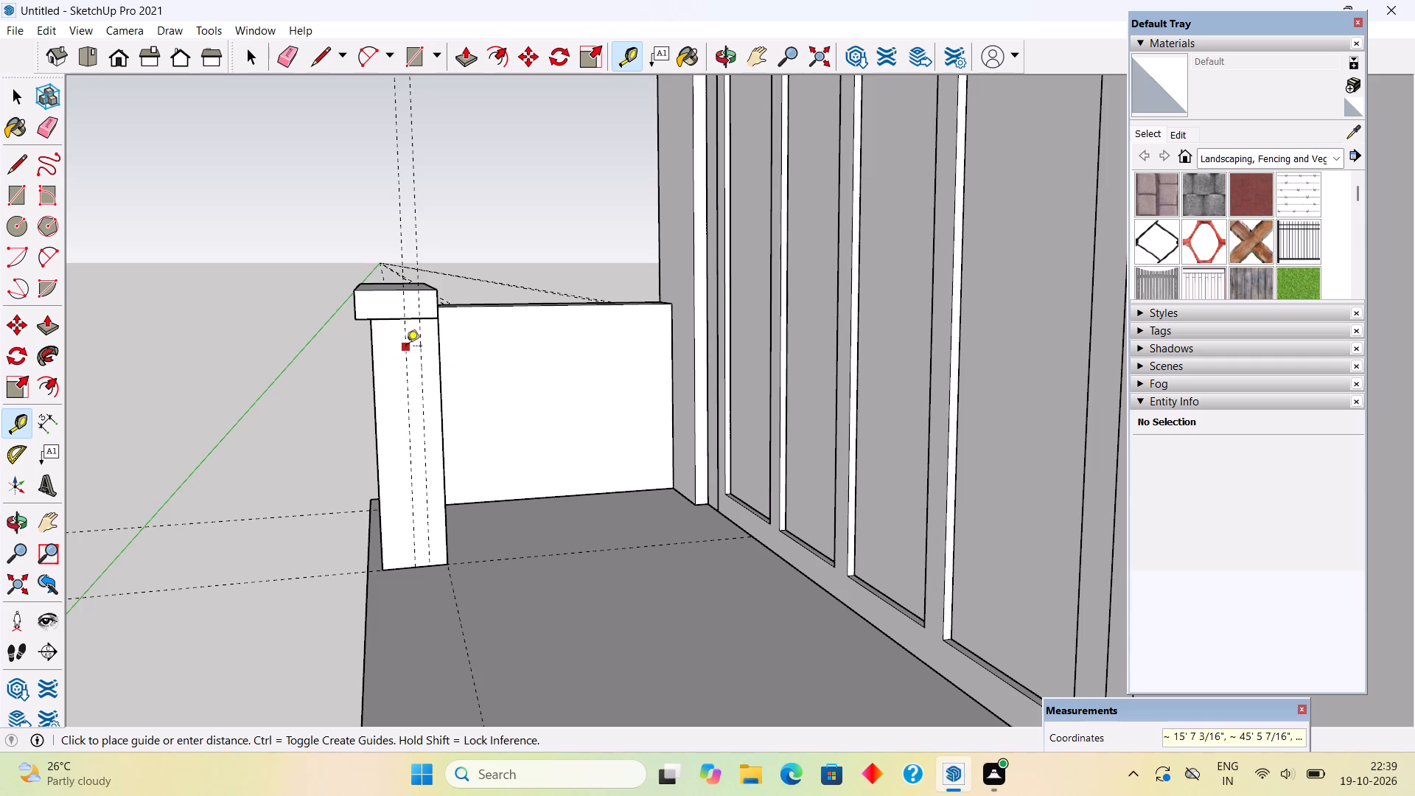
{"action": "type", "text": "2\""}
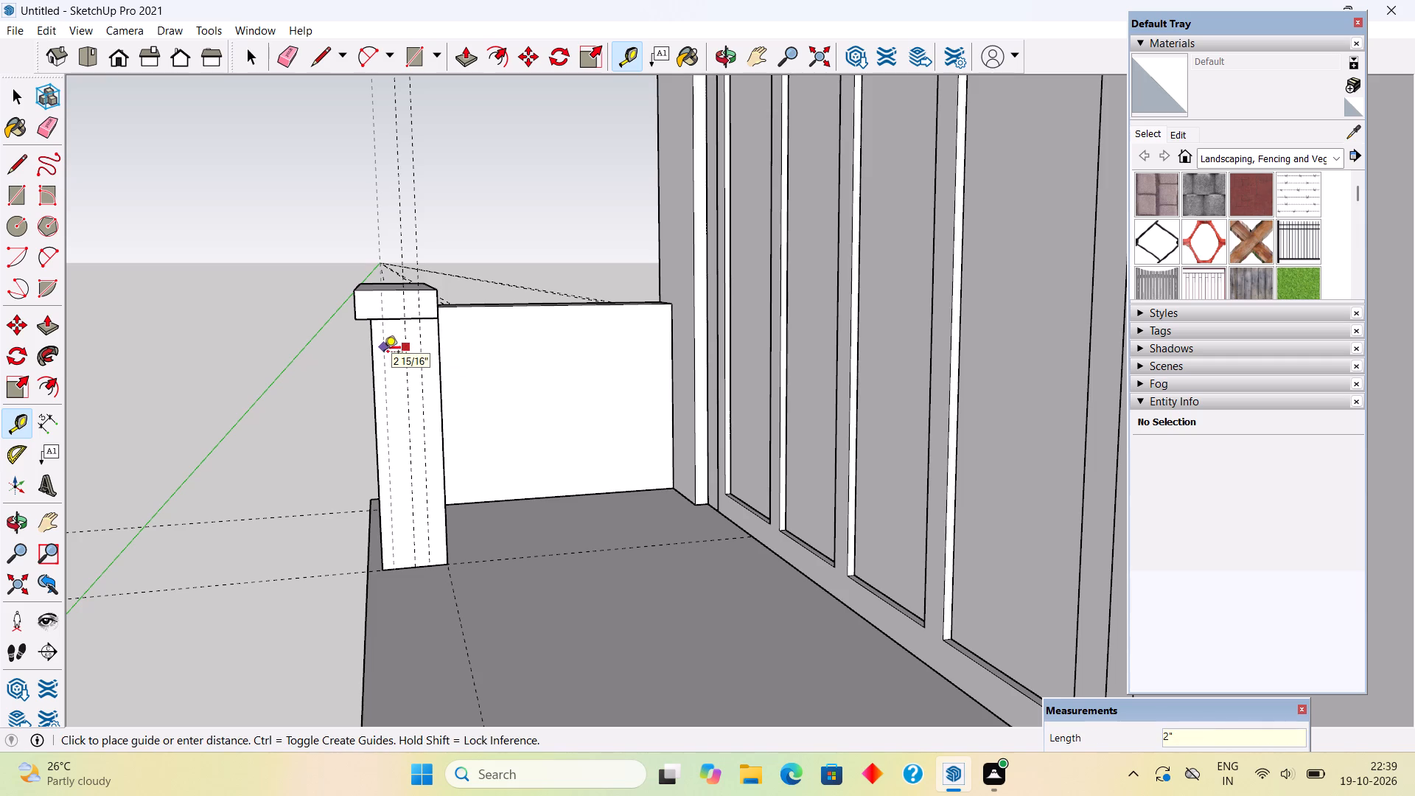
{"action": "key", "text": "Return"}
Place a guide 2" below the parapet cap's lower edge and draw a 4" by 2" rectangle between the outer guides directly beneath the cap.
{"action": "scroll", "coordinate": [469, 259], "scroll_direction": "up", "scroll_amount": 5}
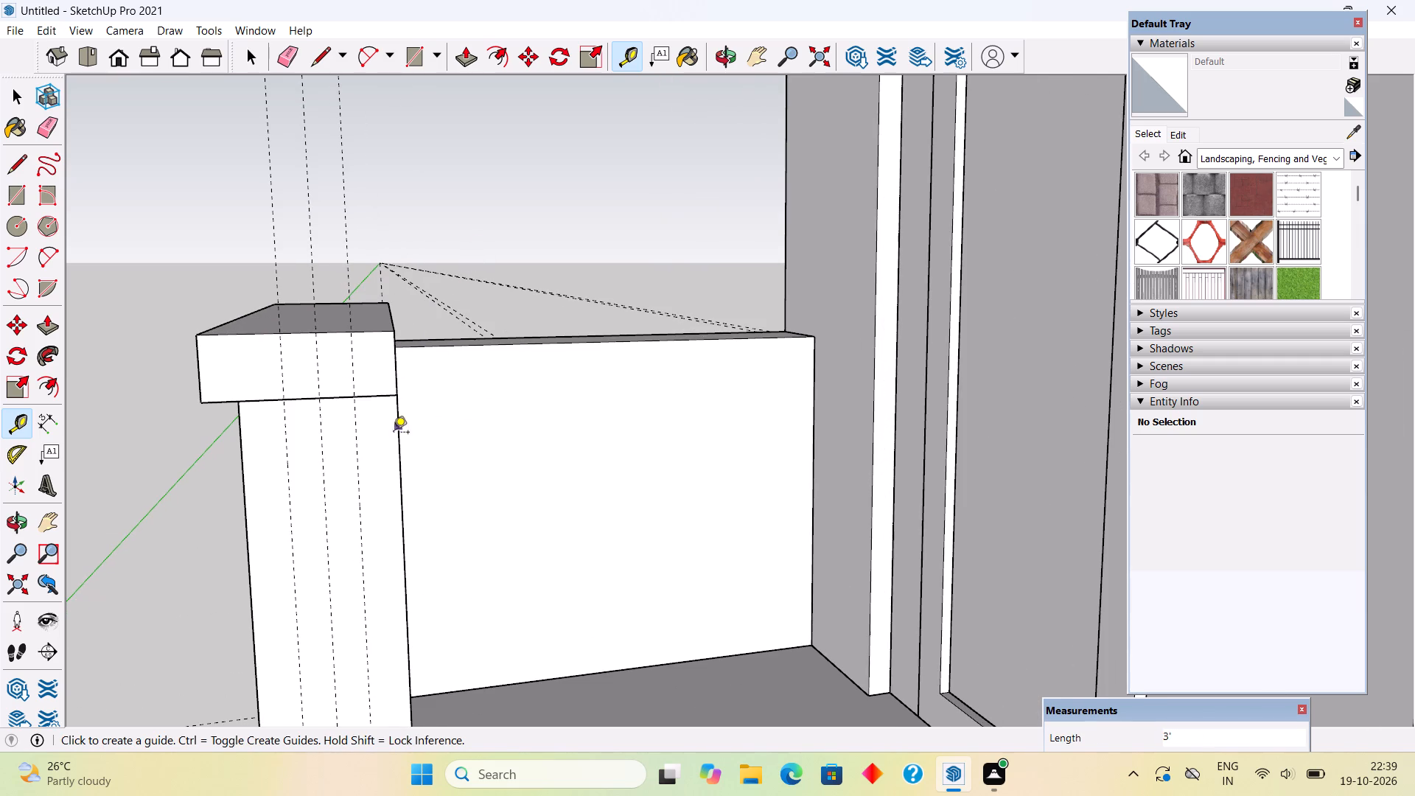
{"action": "left_click", "coordinate": [302, 401]}
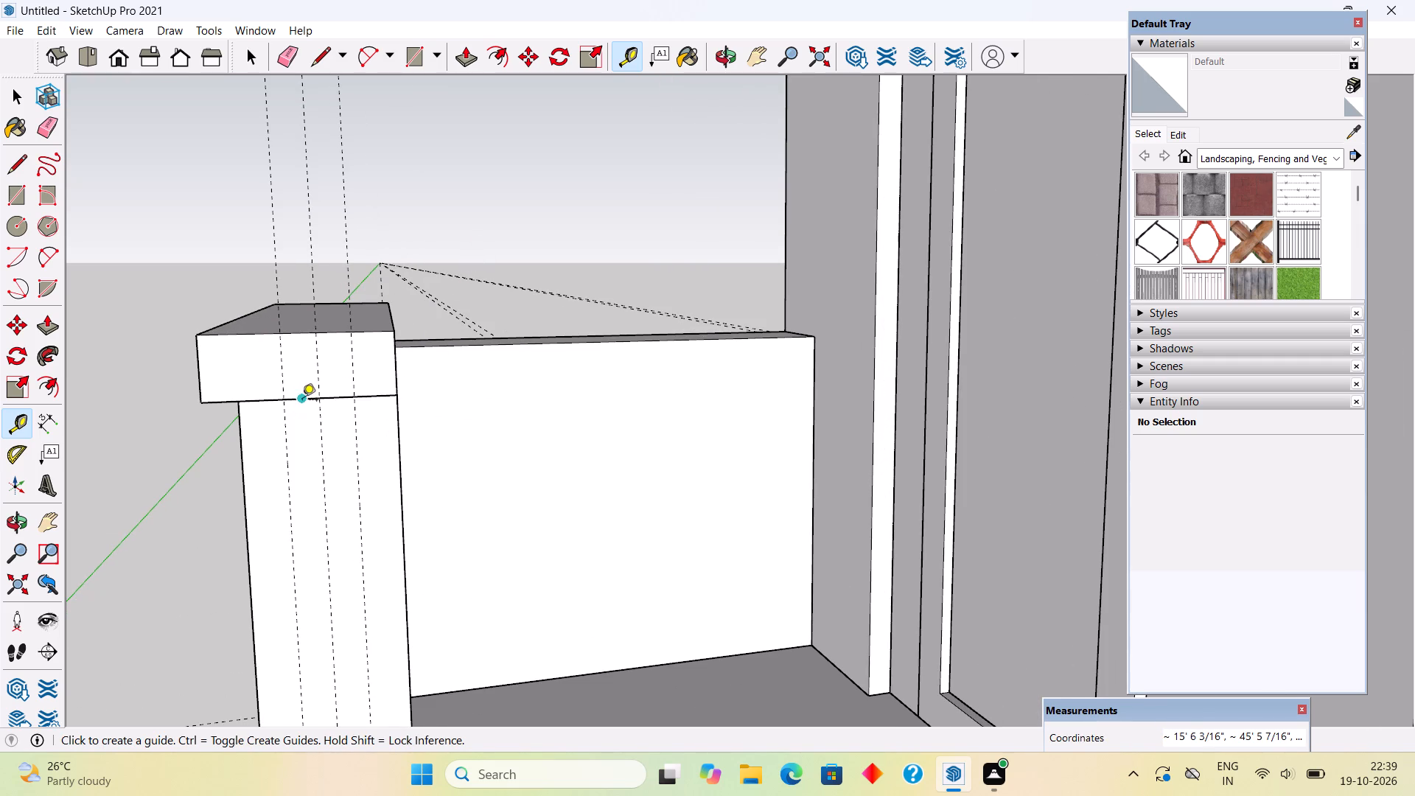
{"action": "type", "text": "2\""}
{"action": "key", "text": "Return"}
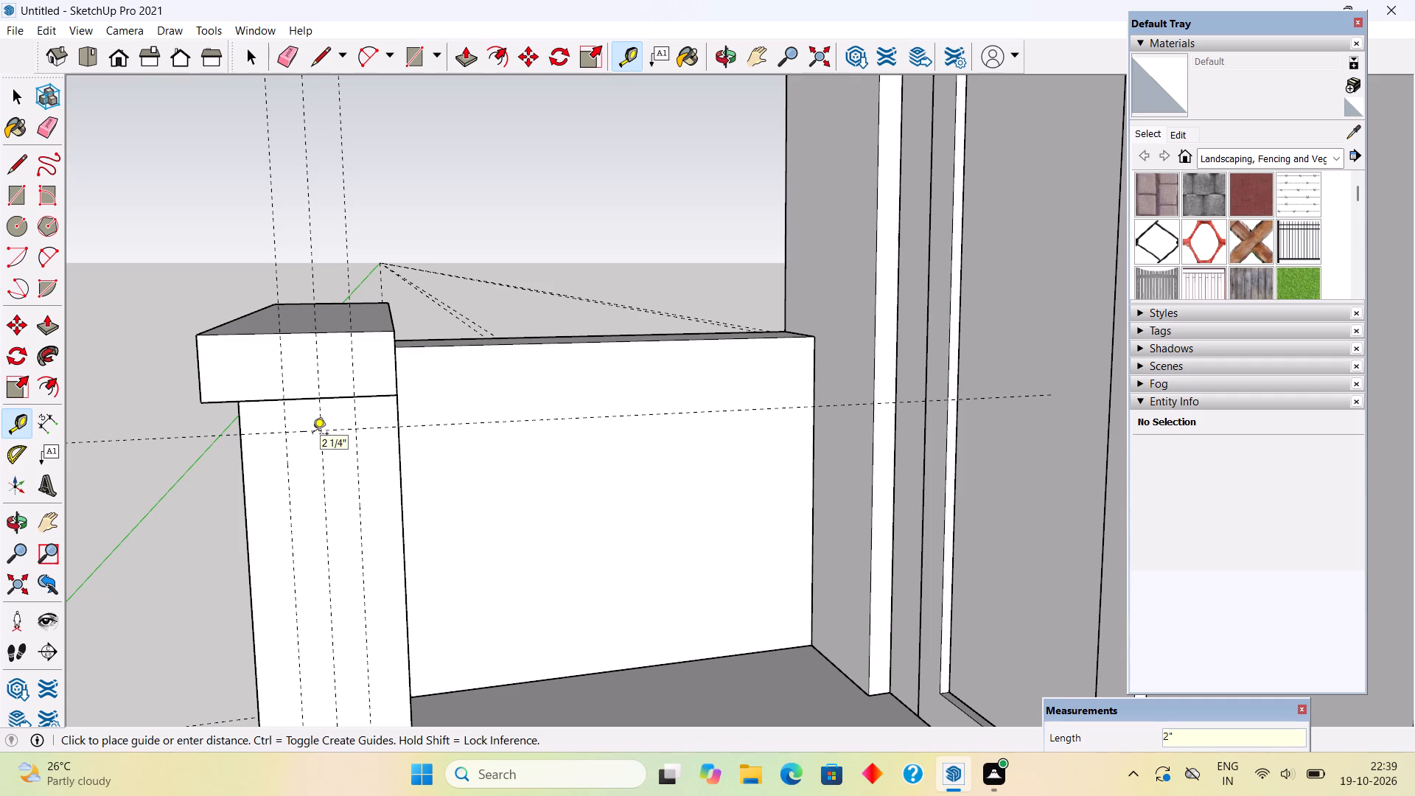
{"action": "key", "text": "r"}
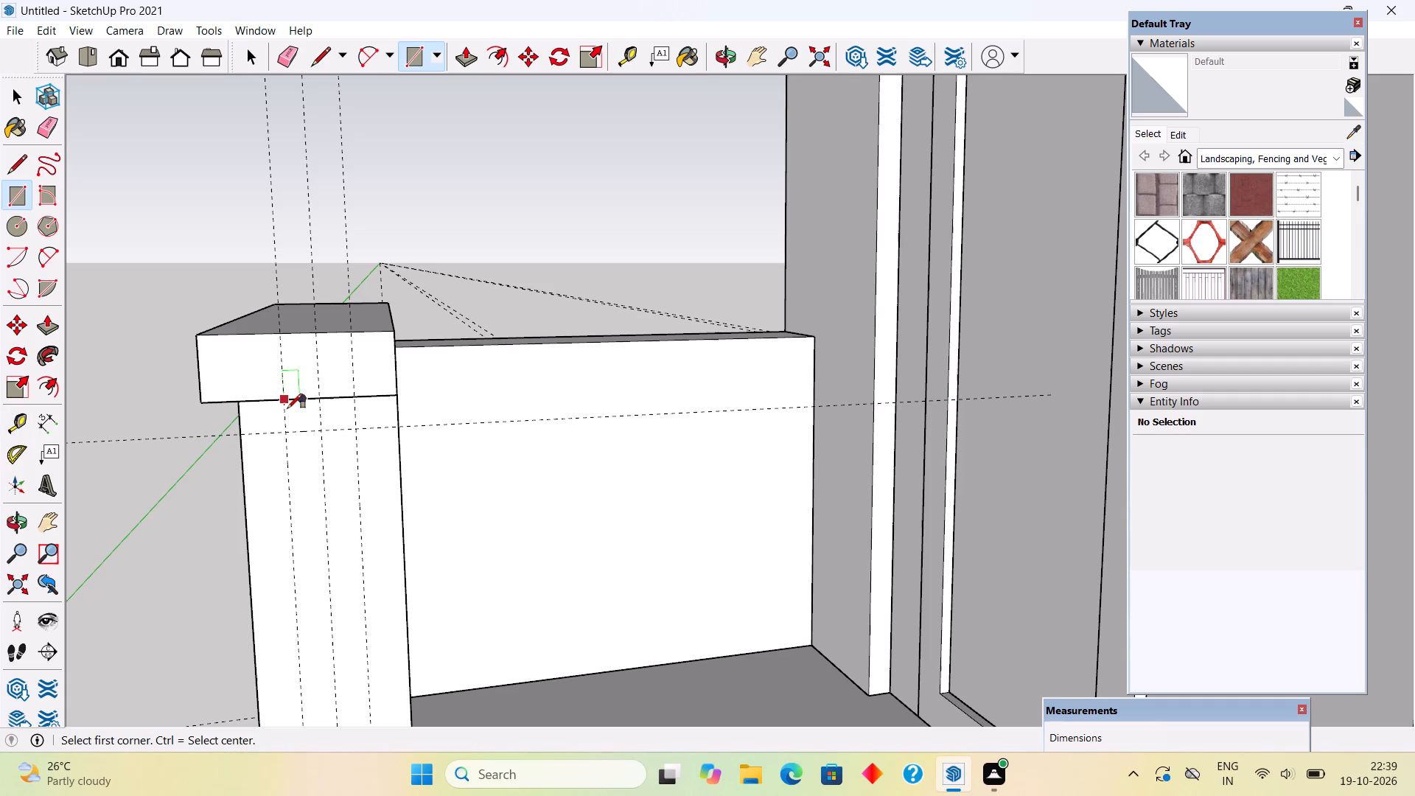
{"action": "left_click", "coordinate": [286, 404]}
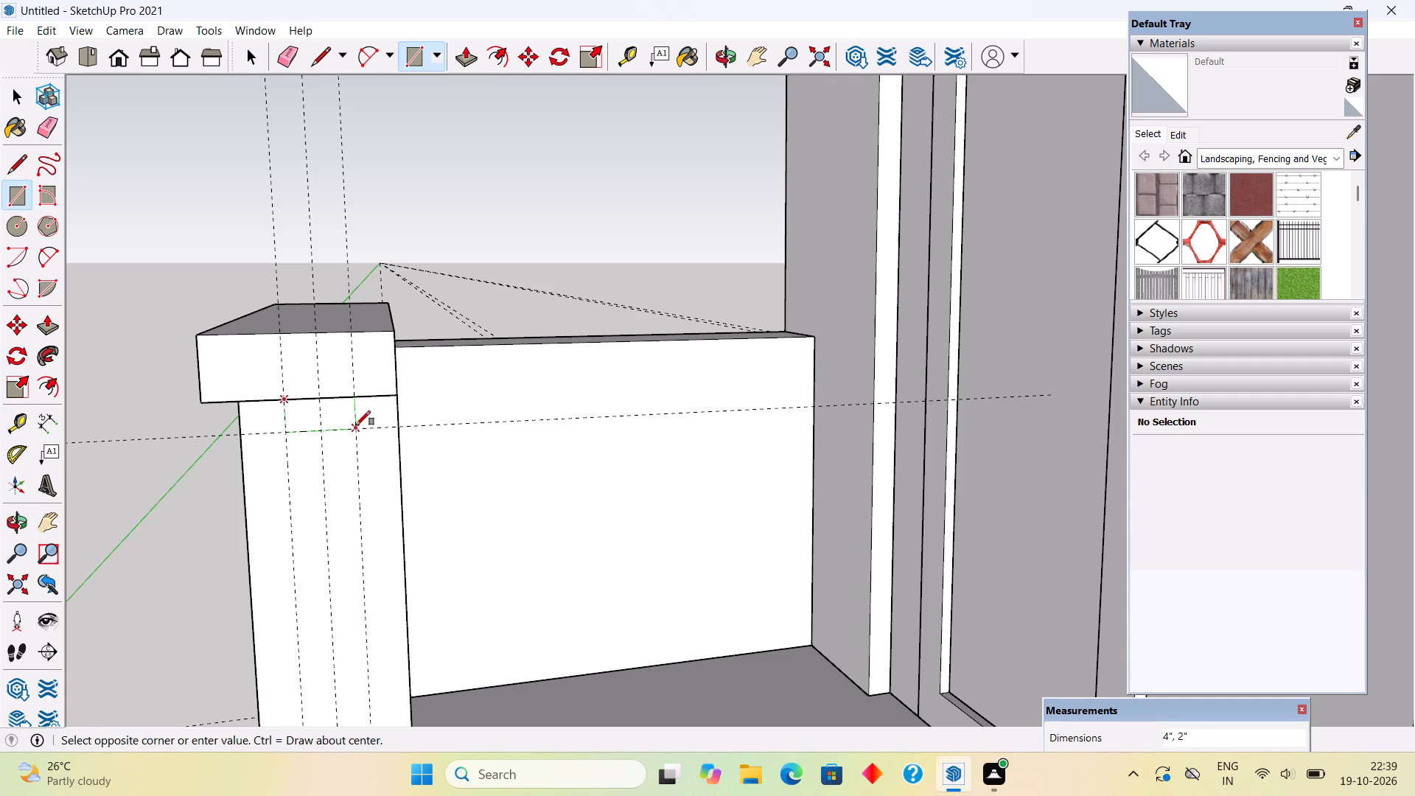
{"action": "left_click", "coordinate": [357, 425]}
Pull the 4" by 2" rectangle out 11' 3" along the front of the entrance roof slab as a handrail.
{"action": "key", "text": "p"}
{"action": "left_click", "coordinate": [321, 413]}
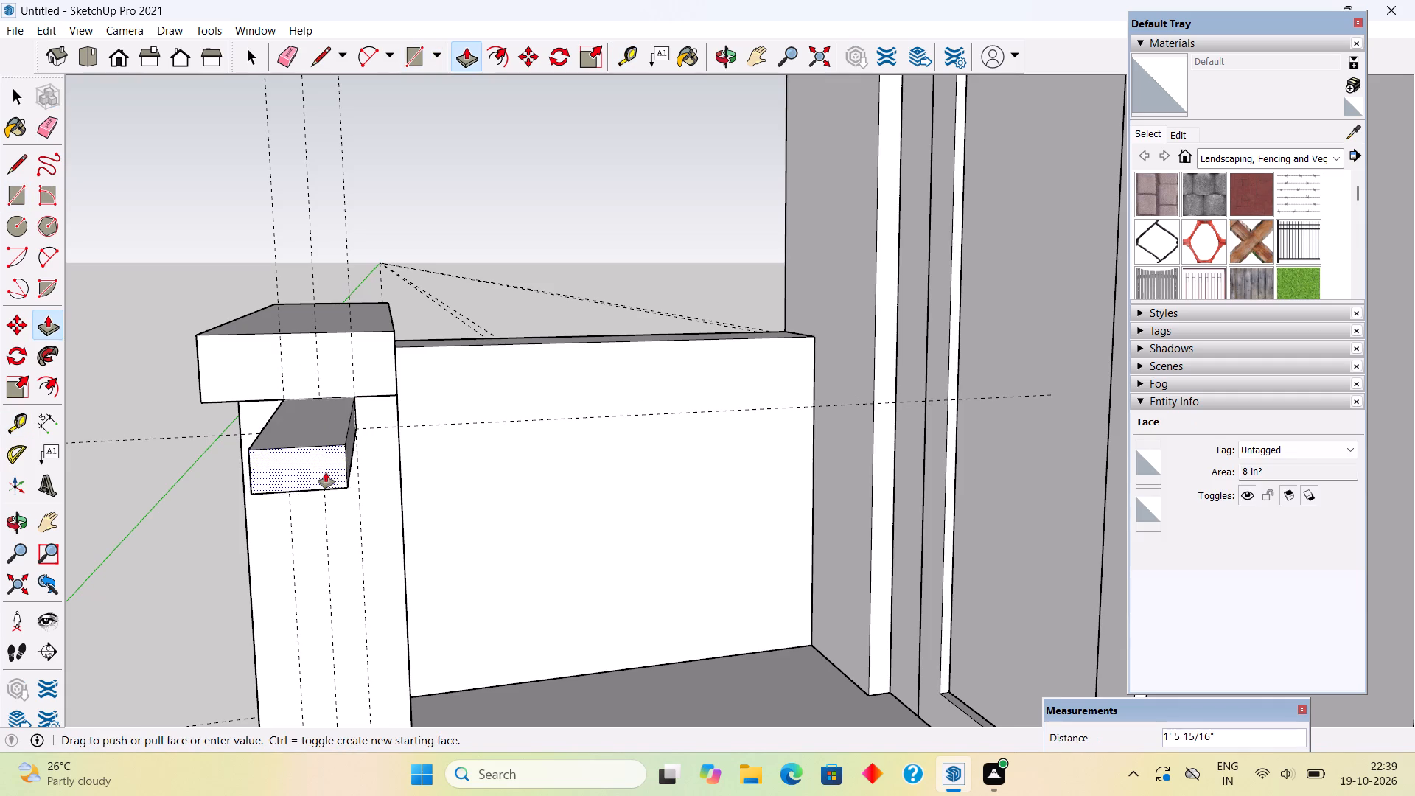
{"action": "scroll", "coordinate": [326, 472], "scroll_direction": "down", "scroll_amount": 20}
{"action": "scroll", "coordinate": [326, 472], "scroll_direction": "down", "scroll_amount": 5}
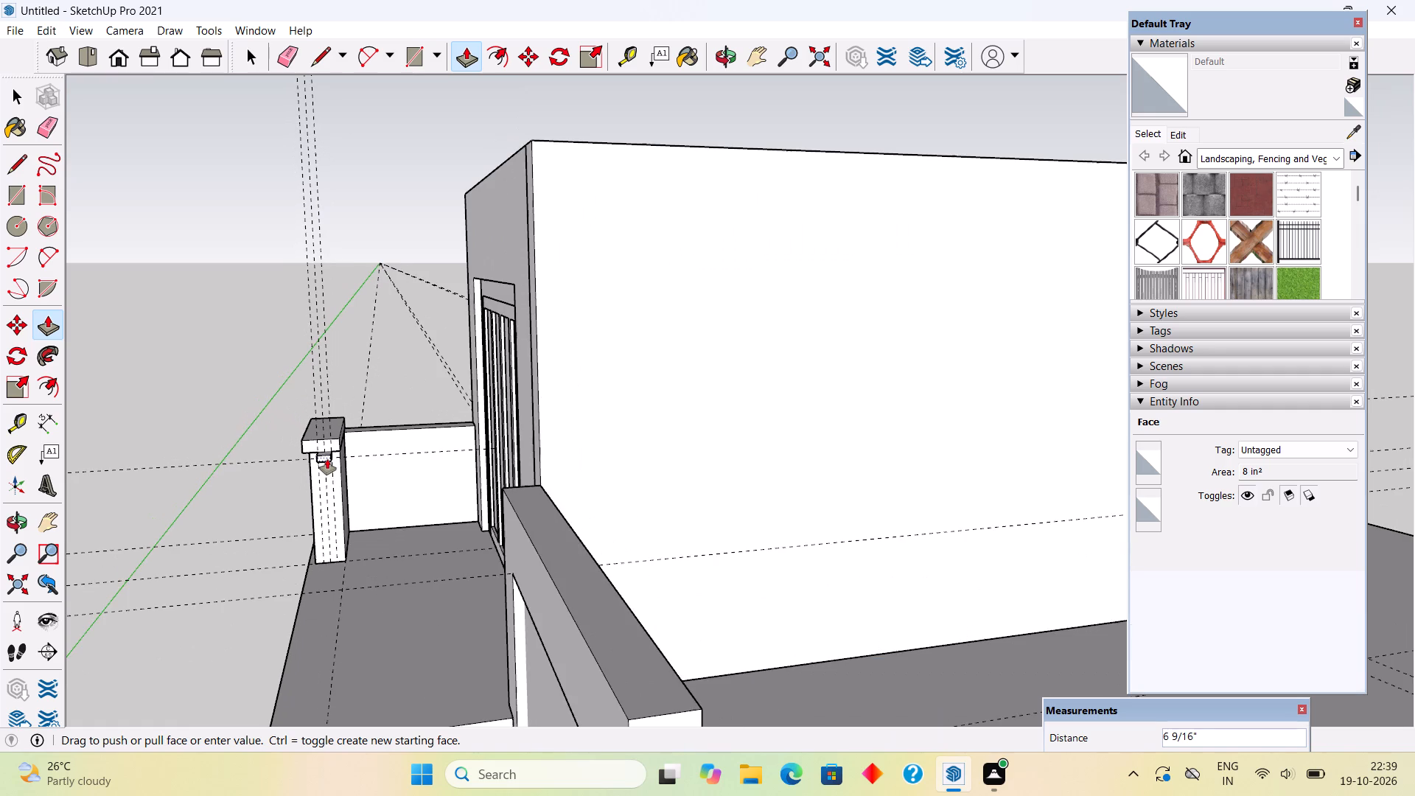
{"action": "scroll", "coordinate": [334, 464], "scroll_direction": "down", "scroll_amount": 2}
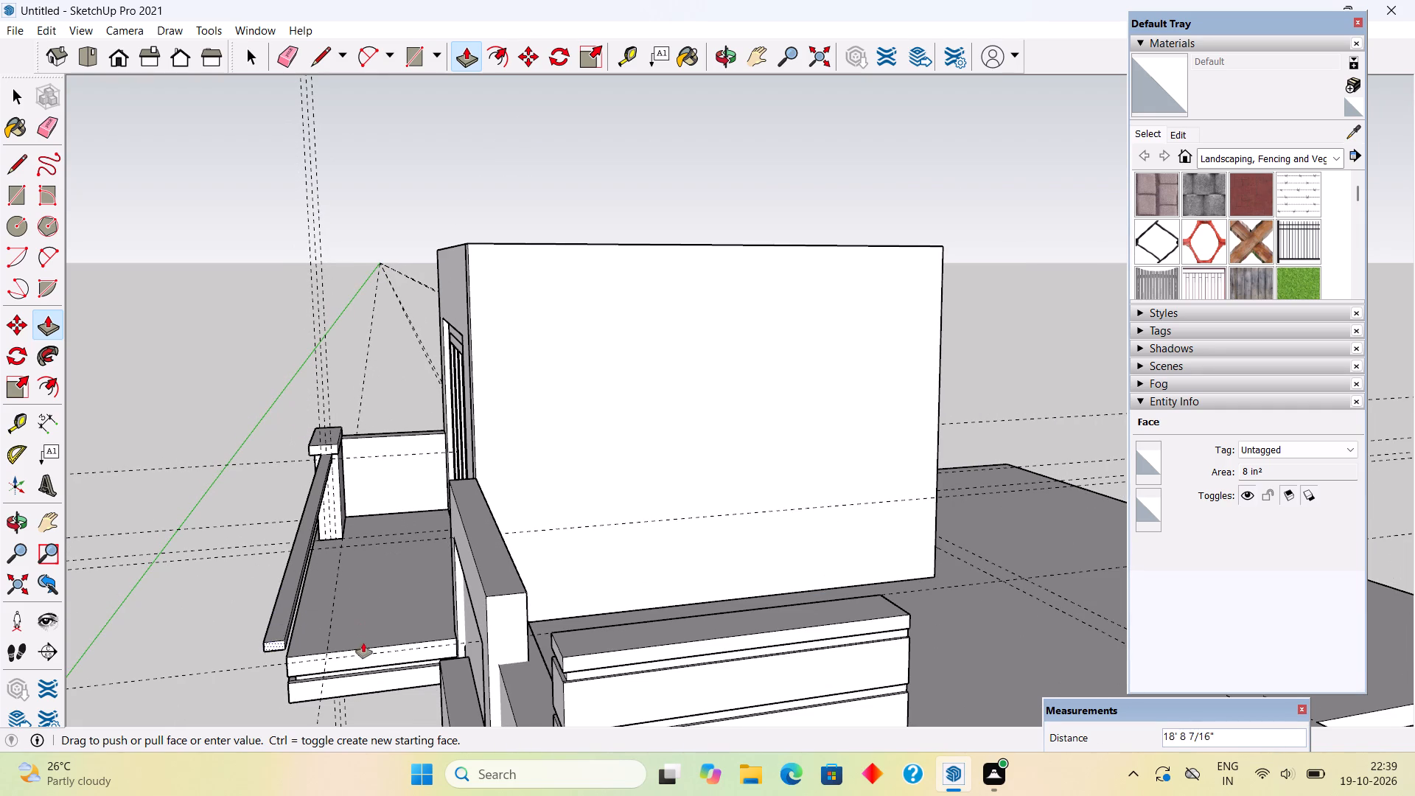
{"action": "left_click", "coordinate": [368, 646]}
On the handrail's inner side face, place a guide 4" from the free end and draw a 2" line across the face along it.
{"action": "middle_click_drag", "start_coordinate": [467, 577], "coordinate": [197, 626]}
{"action": "scroll", "coordinate": [269, 506], "scroll_direction": "up", "scroll_amount": 9}
{"action": "middle_click_drag", "start_coordinate": [464, 478], "coordinate": [810, 449]}
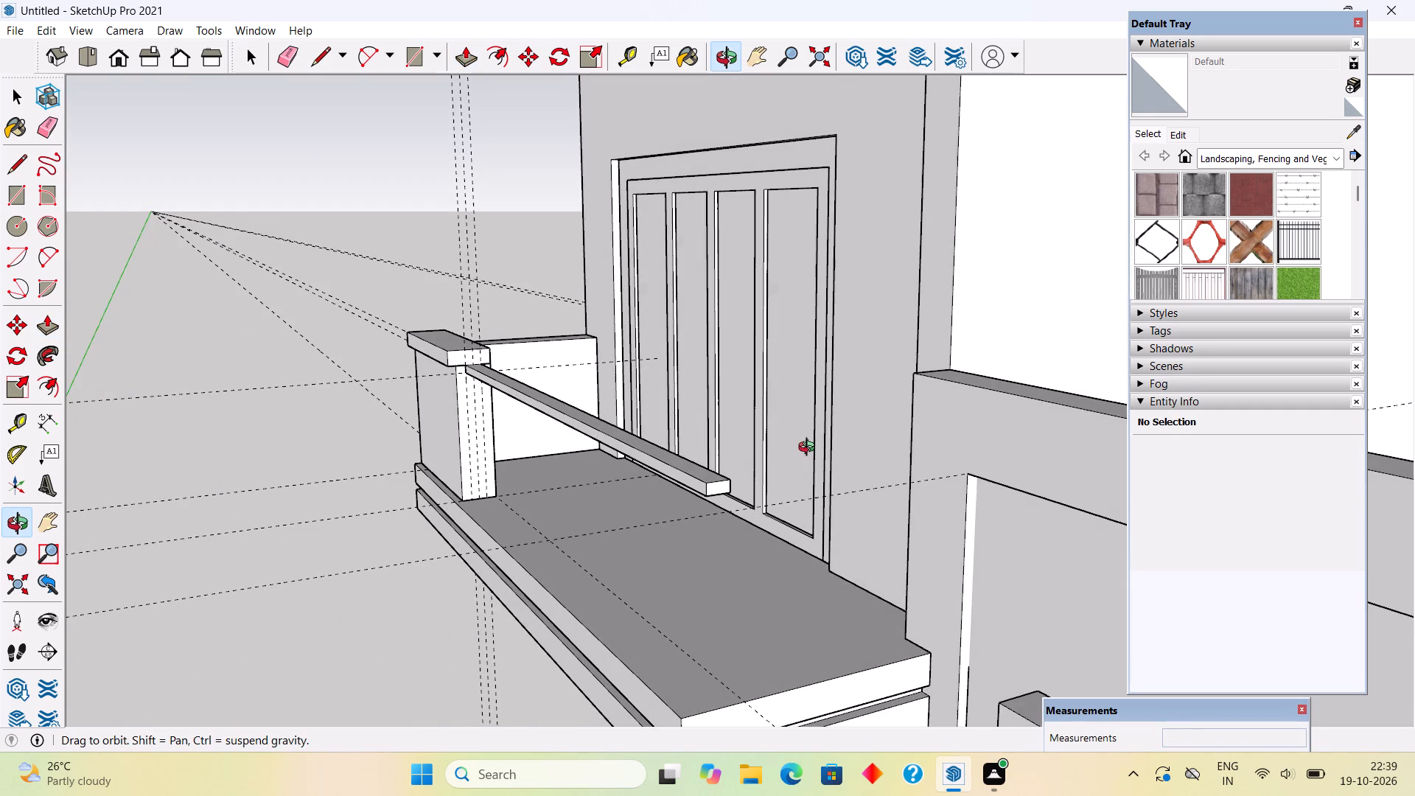
{"action": "middle_click_drag", "start_coordinate": [810, 449], "coordinate": [469, 571]}
{"action": "scroll", "coordinate": [354, 547], "scroll_direction": "up", "scroll_amount": 5}
{"action": "scroll", "coordinate": [247, 495], "scroll_direction": "up", "scroll_amount": 3}
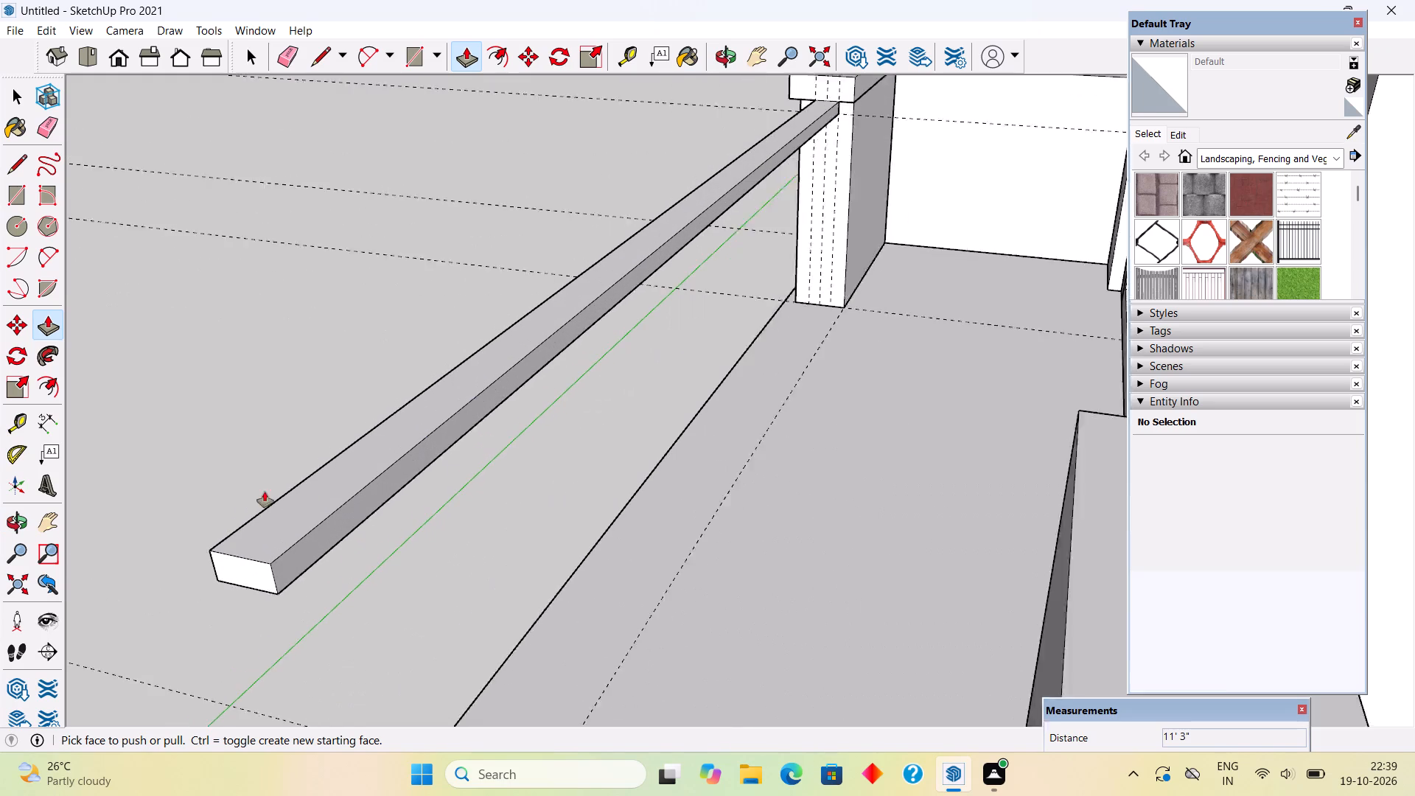
{"action": "scroll", "coordinate": [265, 492], "scroll_direction": "up", "scroll_amount": 1}
{"action": "key", "text": "t"}
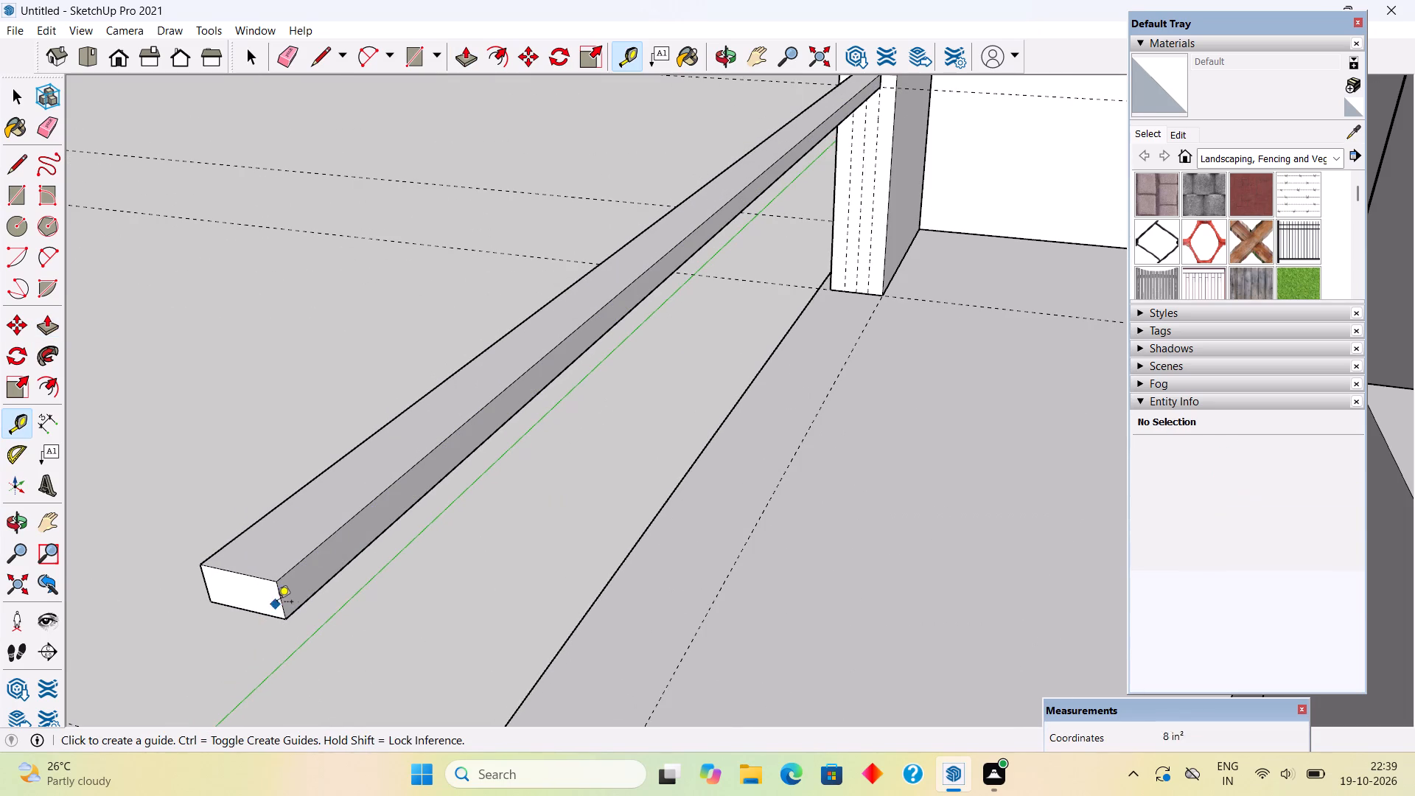
{"action": "left_click", "coordinate": [284, 601]}
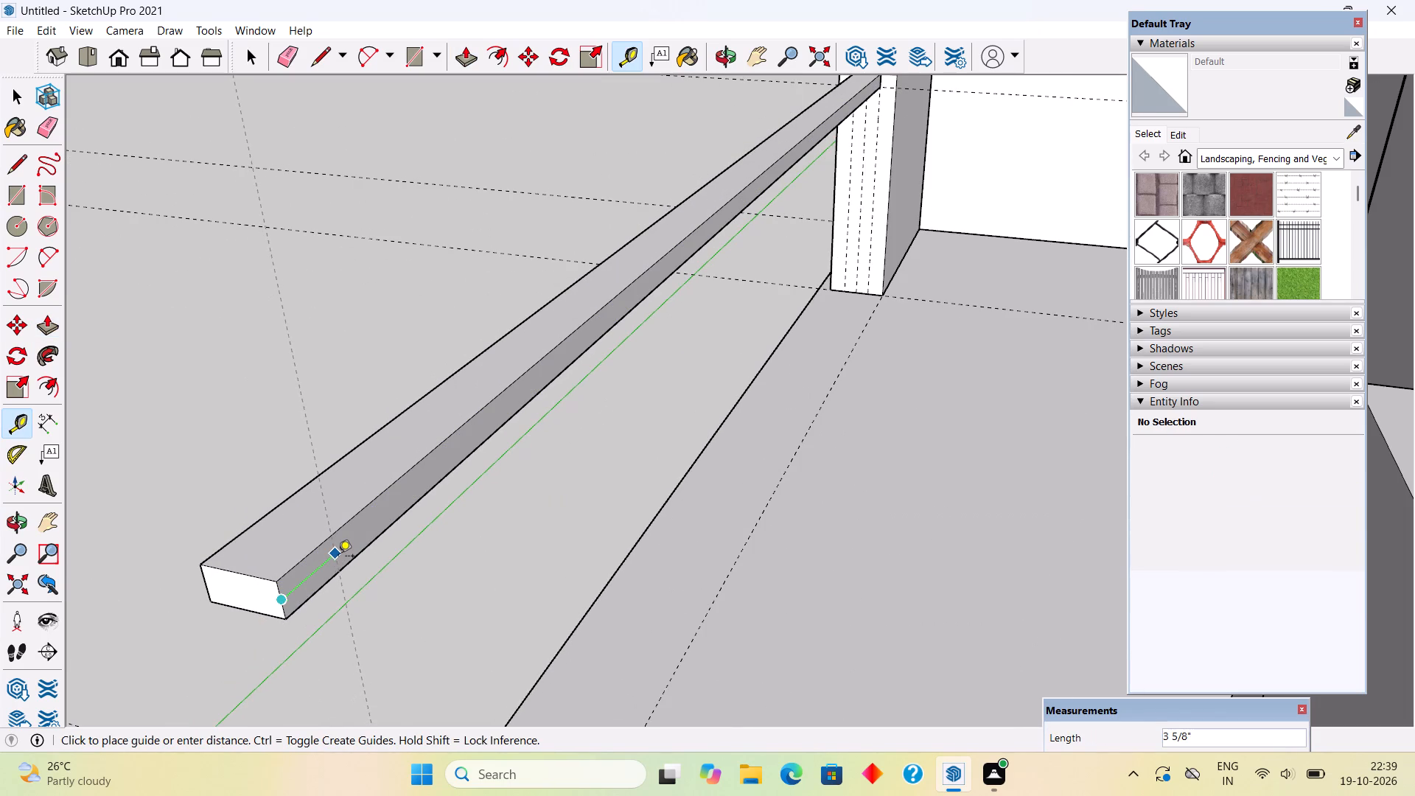
{"action": "type", "text": "4\""}
{"action": "key", "text": "Return"}
{"action": "key", "text": "space"}
{"action": "type", "text": "l"}
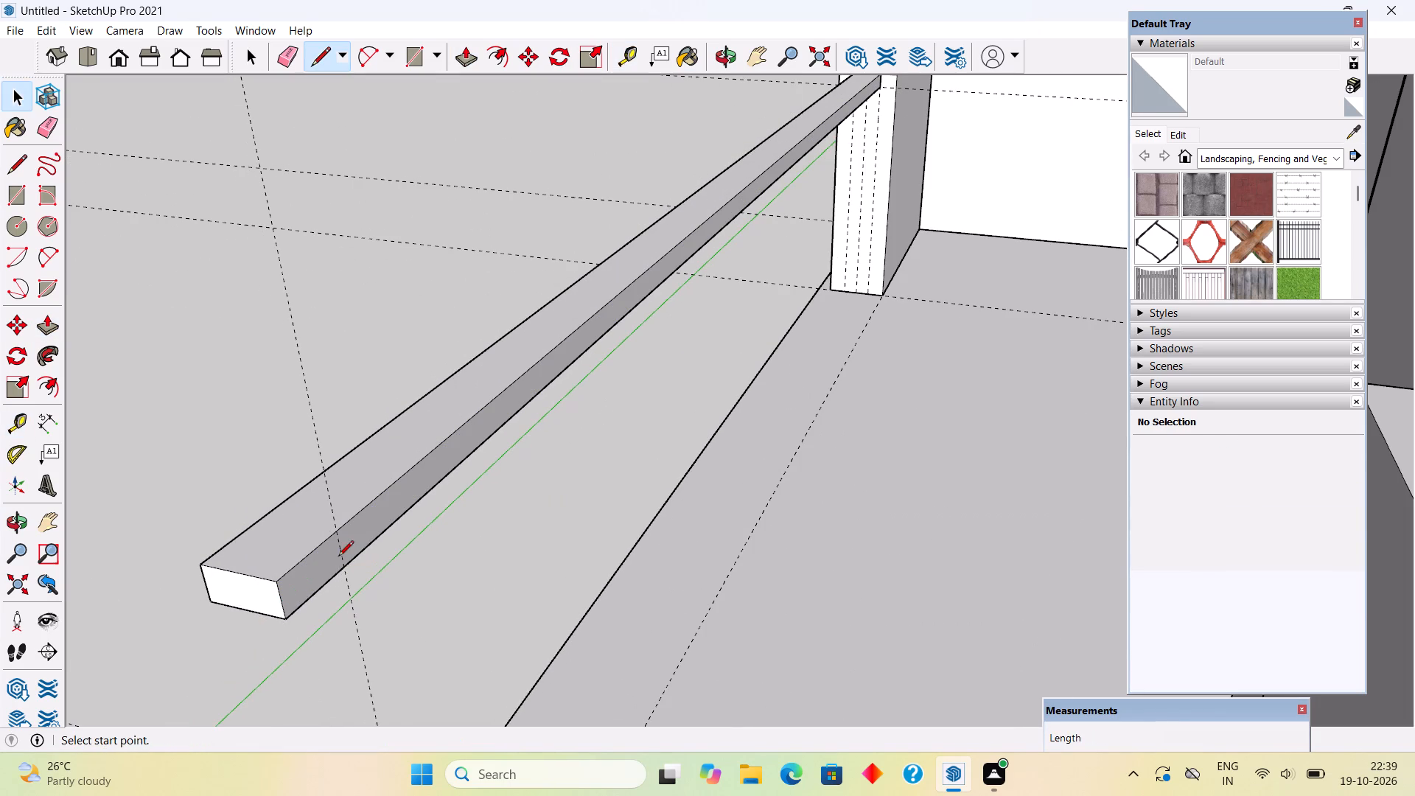
{"action": "left_click", "coordinate": [340, 534]}
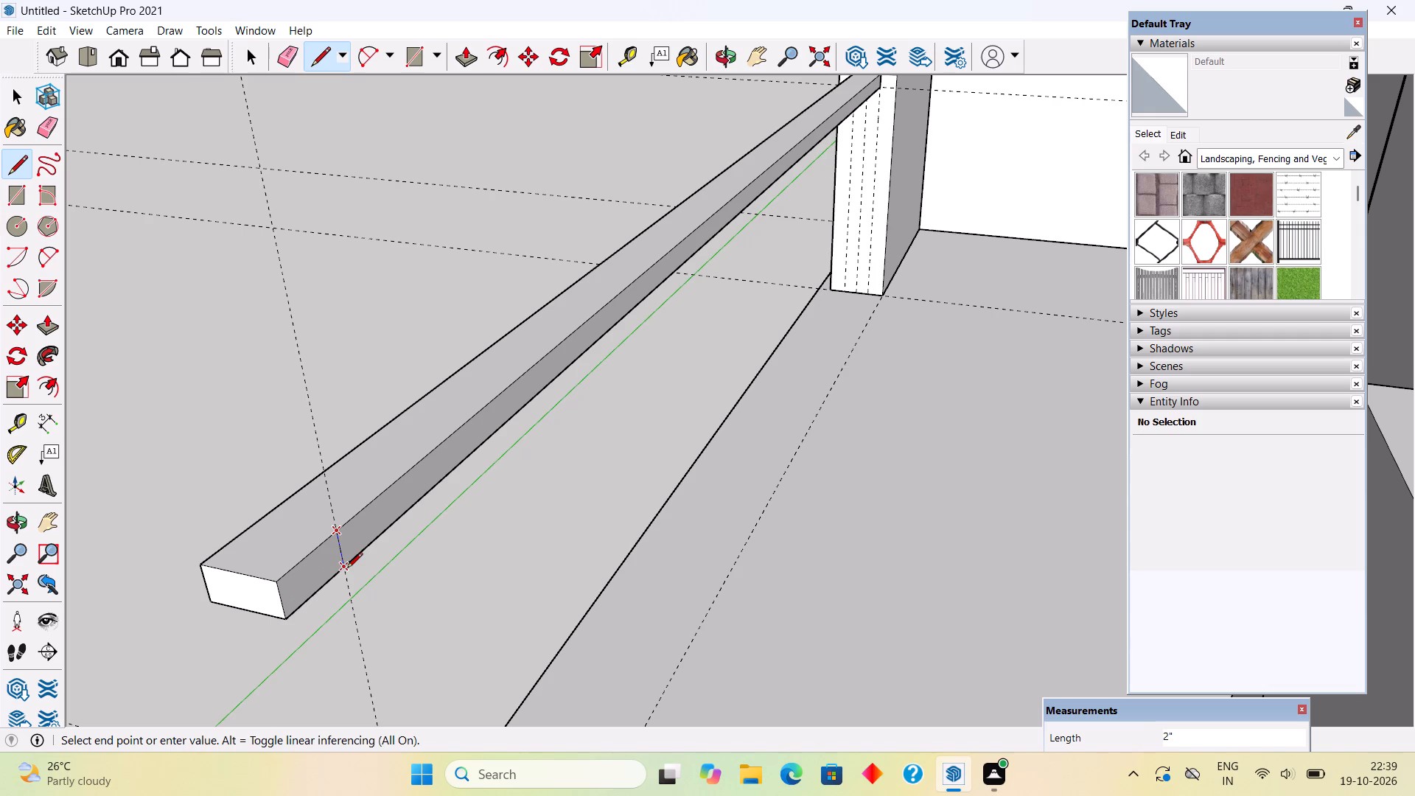
{"action": "left_click", "coordinate": [347, 569]}
Pull the marked end section of the handrail's inner side toward the house wall to form the side return rail.
{"action": "key", "text": "p"}
{"action": "left_click", "coordinate": [318, 580]}
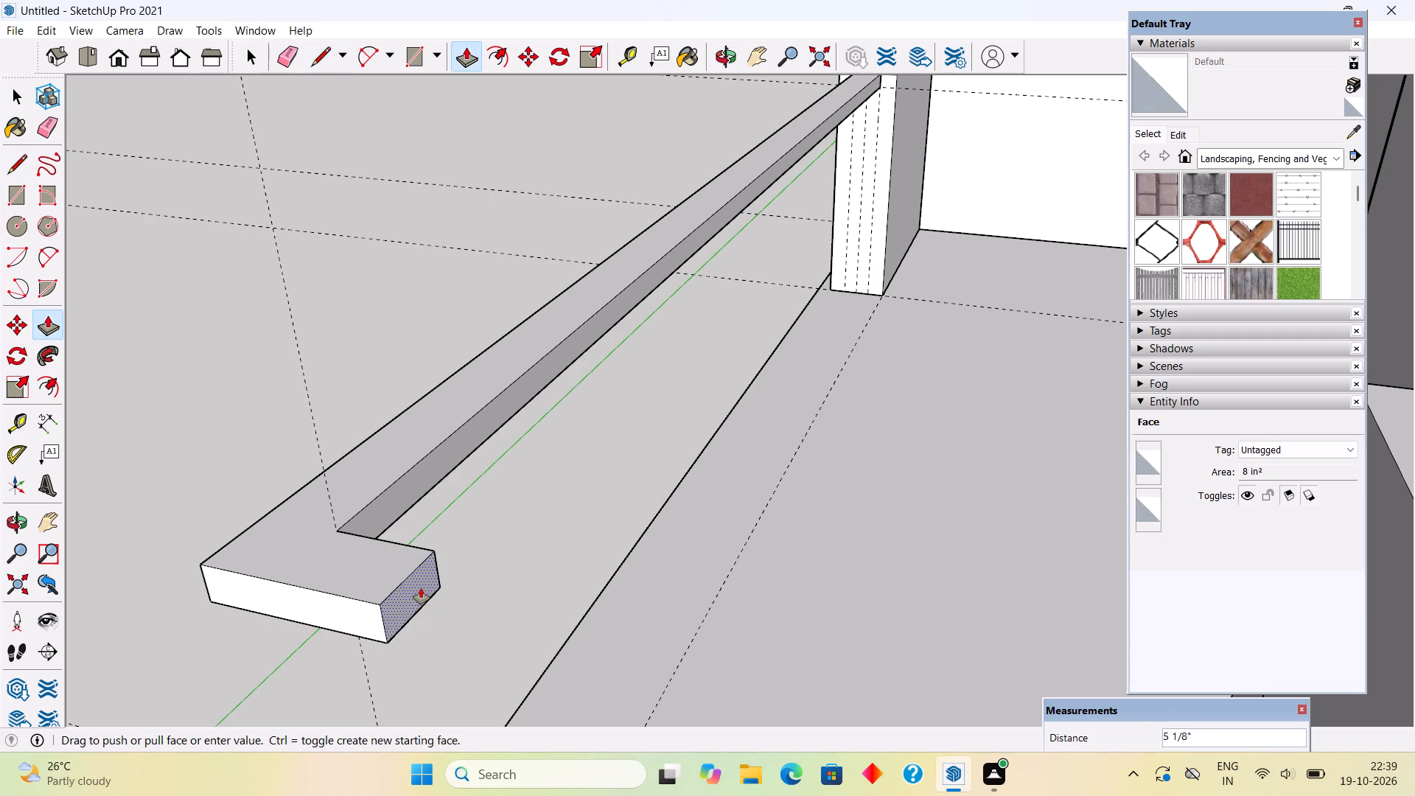
{"action": "scroll", "coordinate": [421, 588], "scroll_direction": "down", "scroll_amount": 16}
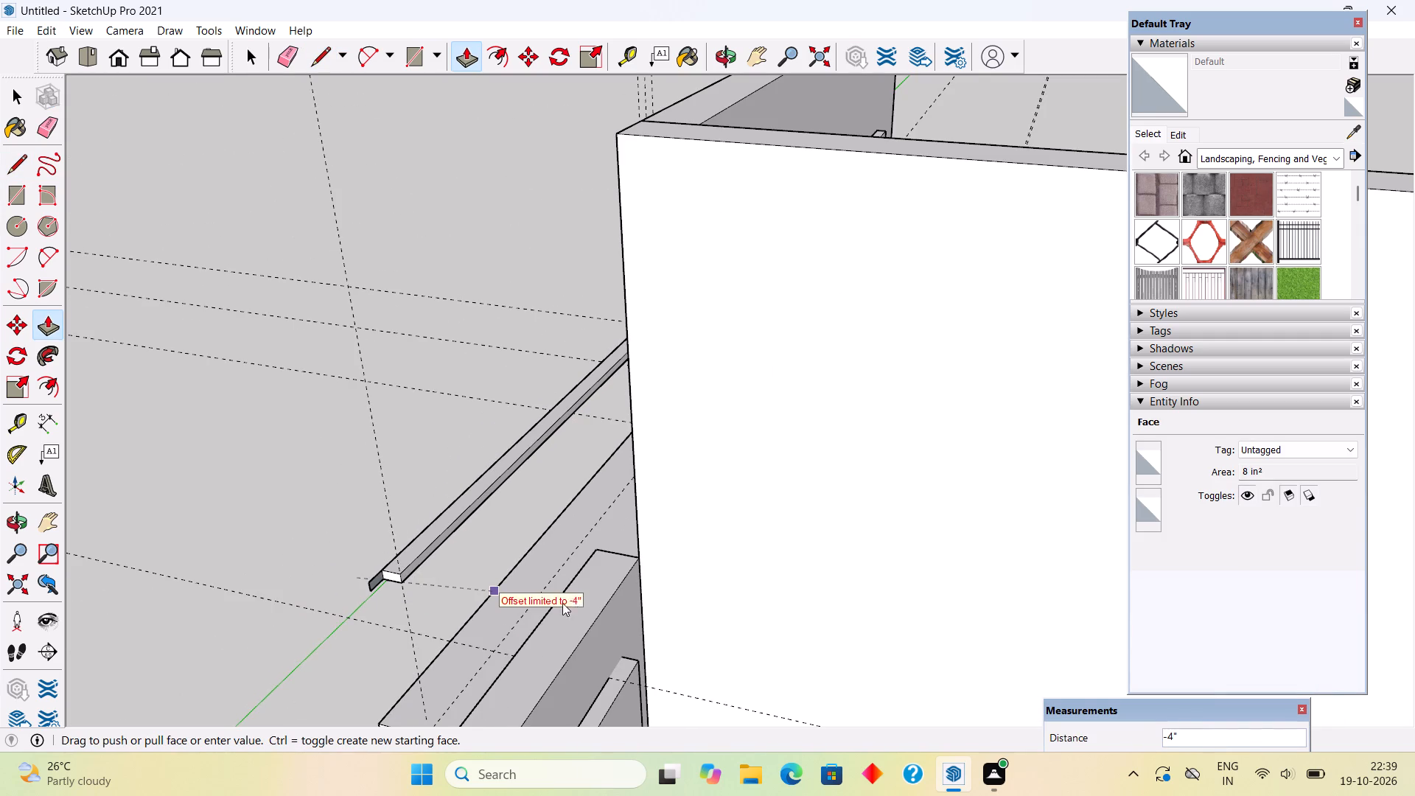
{"action": "left_click", "coordinate": [538, 626]}
{"action": "key", "text": "space"}
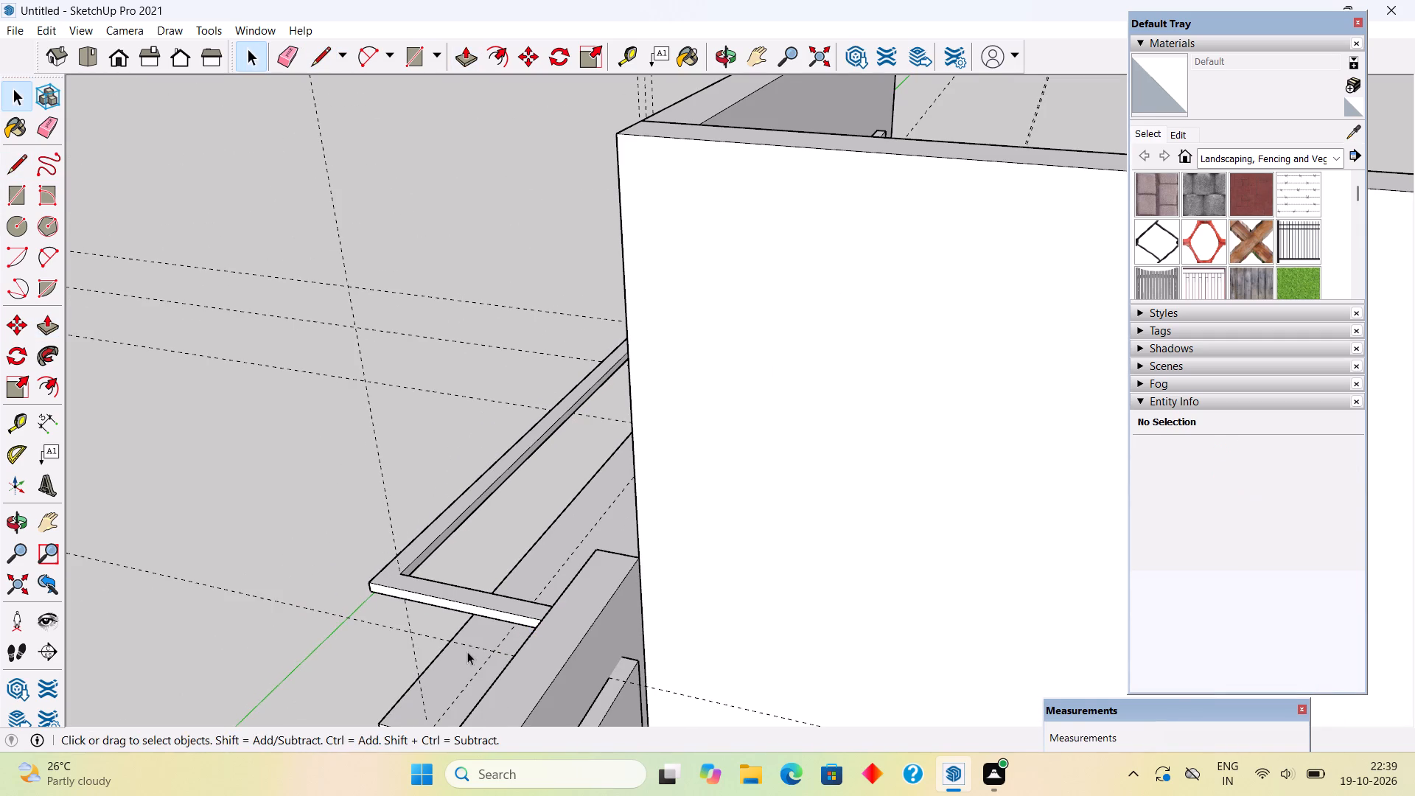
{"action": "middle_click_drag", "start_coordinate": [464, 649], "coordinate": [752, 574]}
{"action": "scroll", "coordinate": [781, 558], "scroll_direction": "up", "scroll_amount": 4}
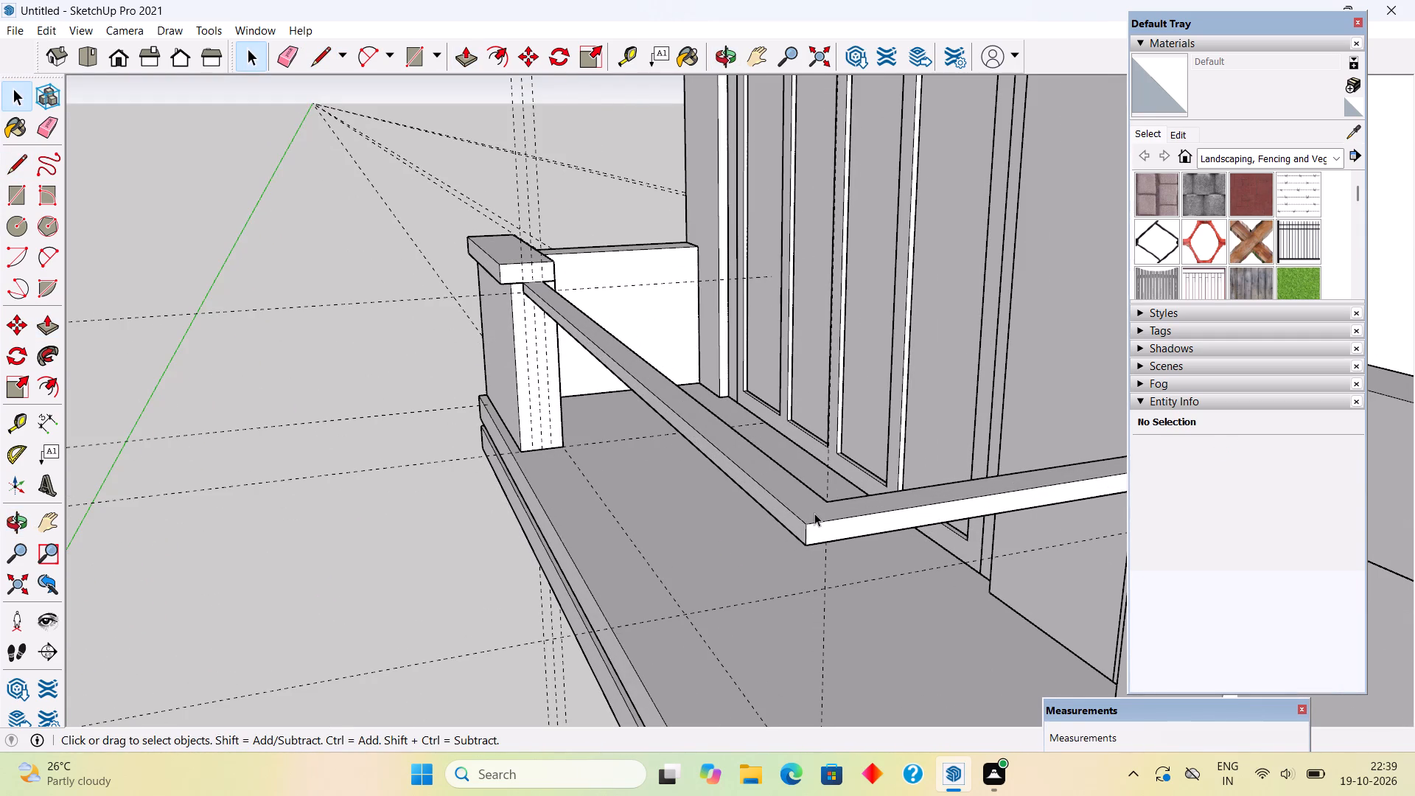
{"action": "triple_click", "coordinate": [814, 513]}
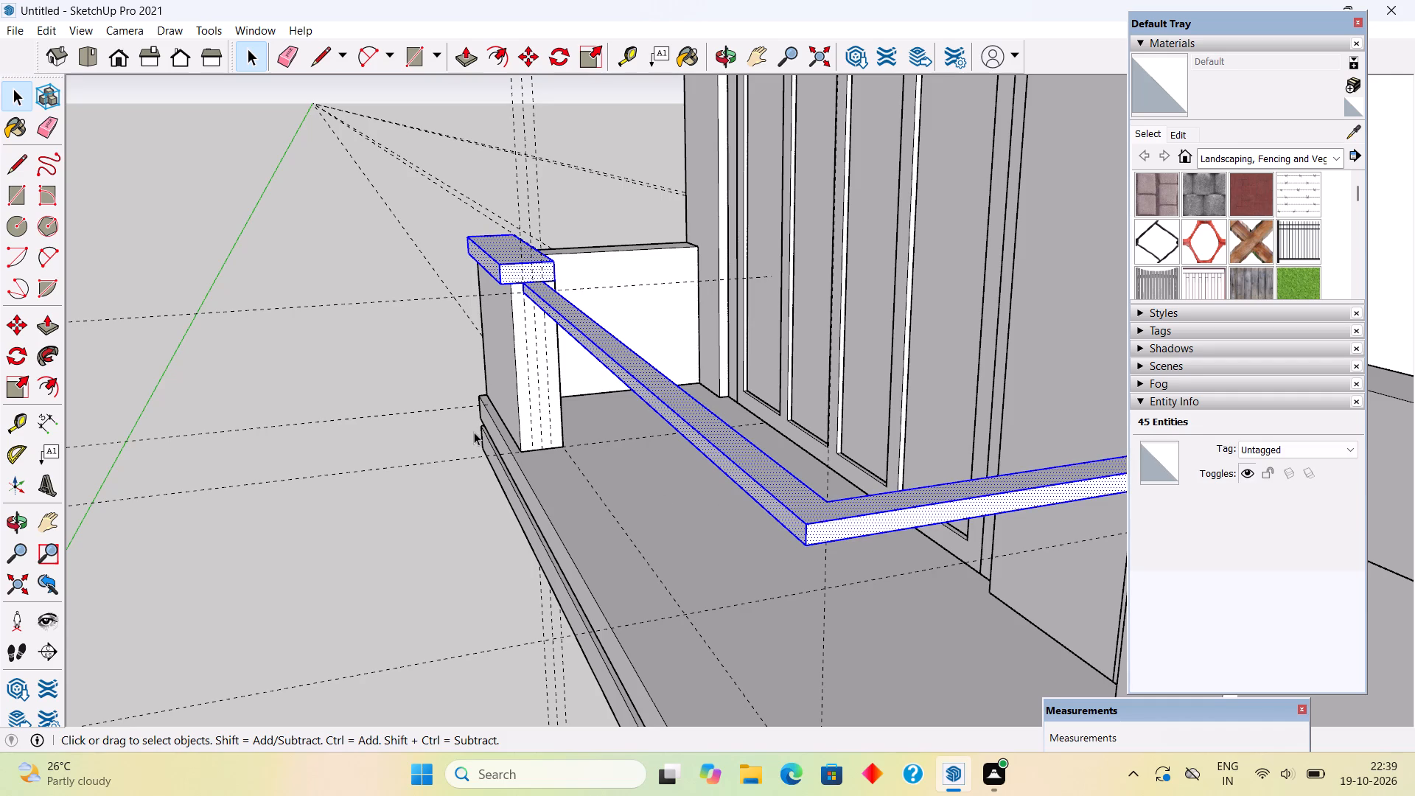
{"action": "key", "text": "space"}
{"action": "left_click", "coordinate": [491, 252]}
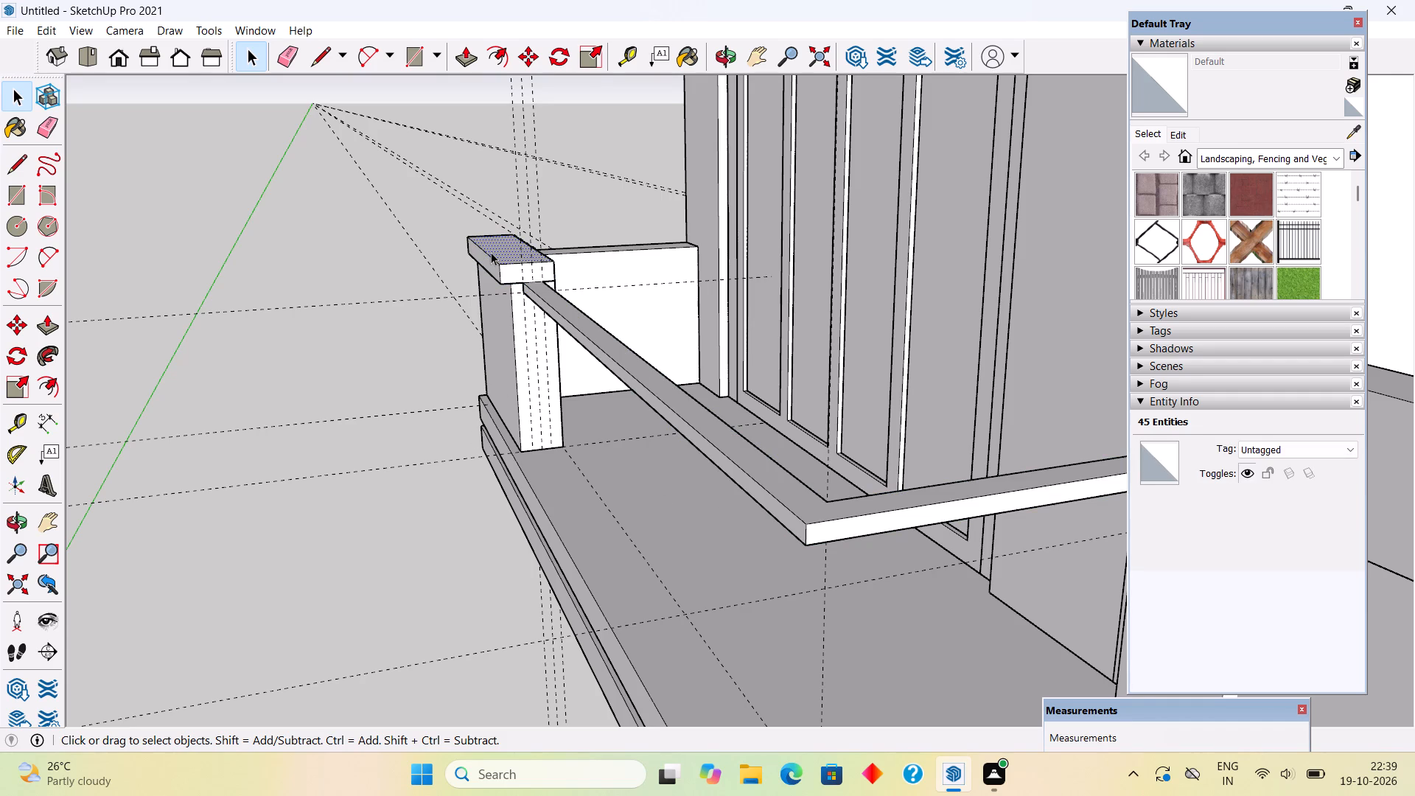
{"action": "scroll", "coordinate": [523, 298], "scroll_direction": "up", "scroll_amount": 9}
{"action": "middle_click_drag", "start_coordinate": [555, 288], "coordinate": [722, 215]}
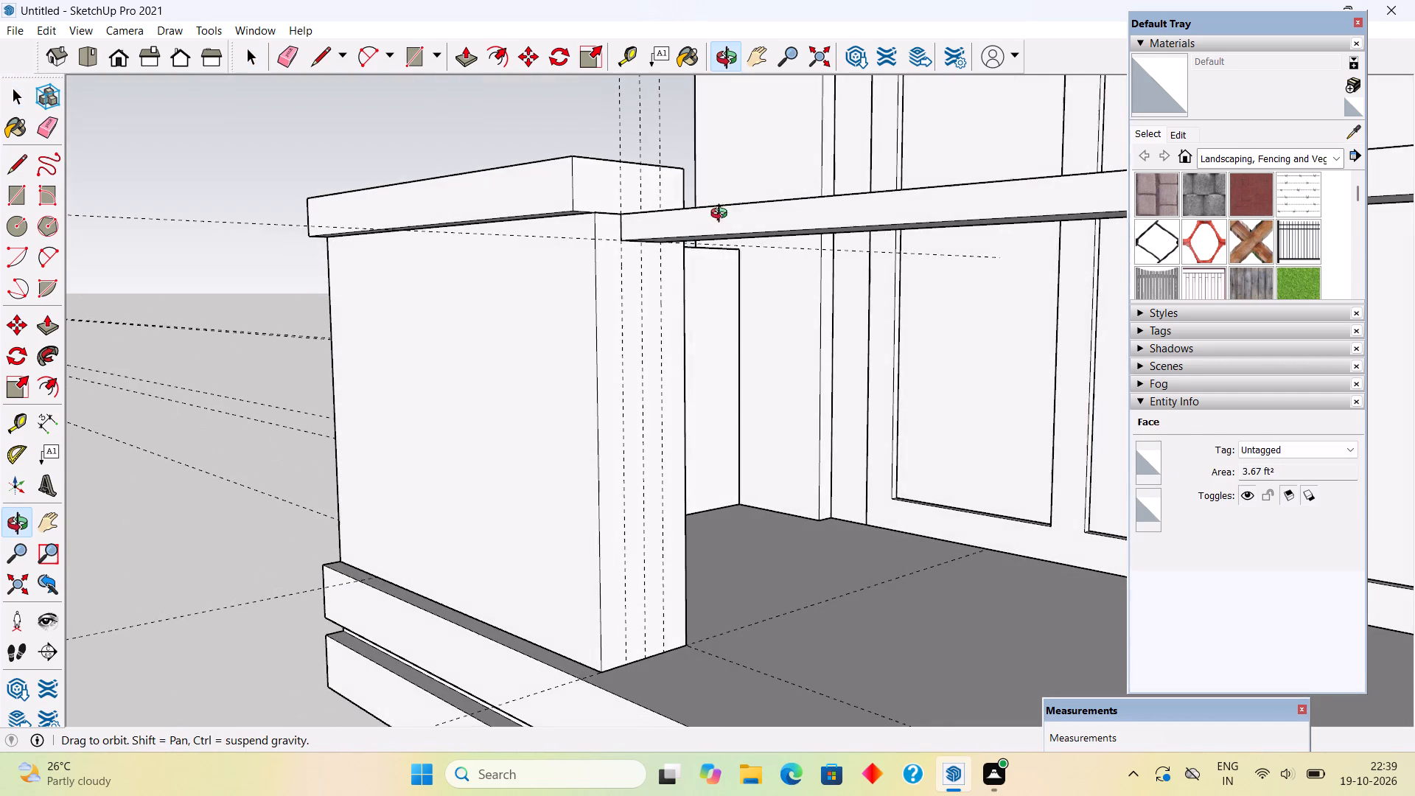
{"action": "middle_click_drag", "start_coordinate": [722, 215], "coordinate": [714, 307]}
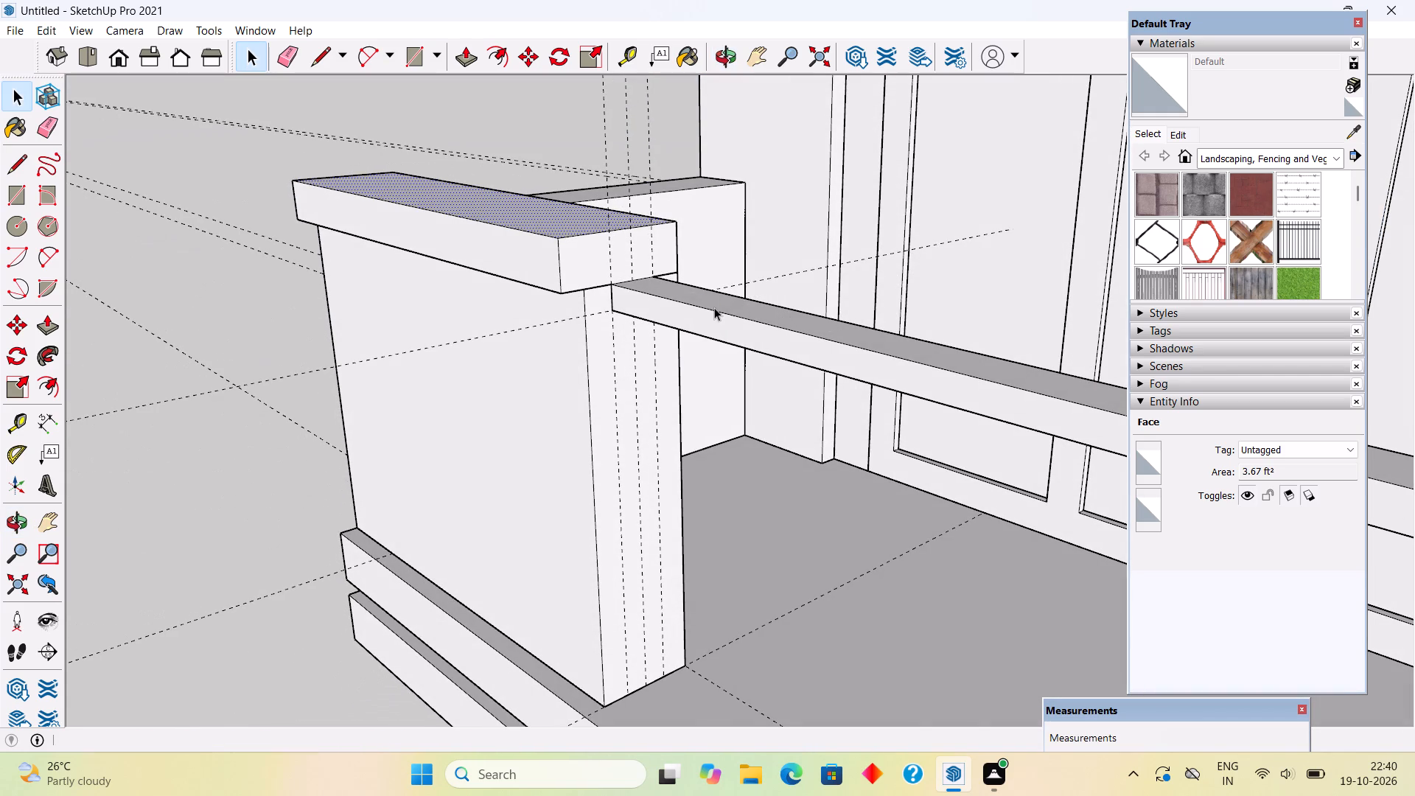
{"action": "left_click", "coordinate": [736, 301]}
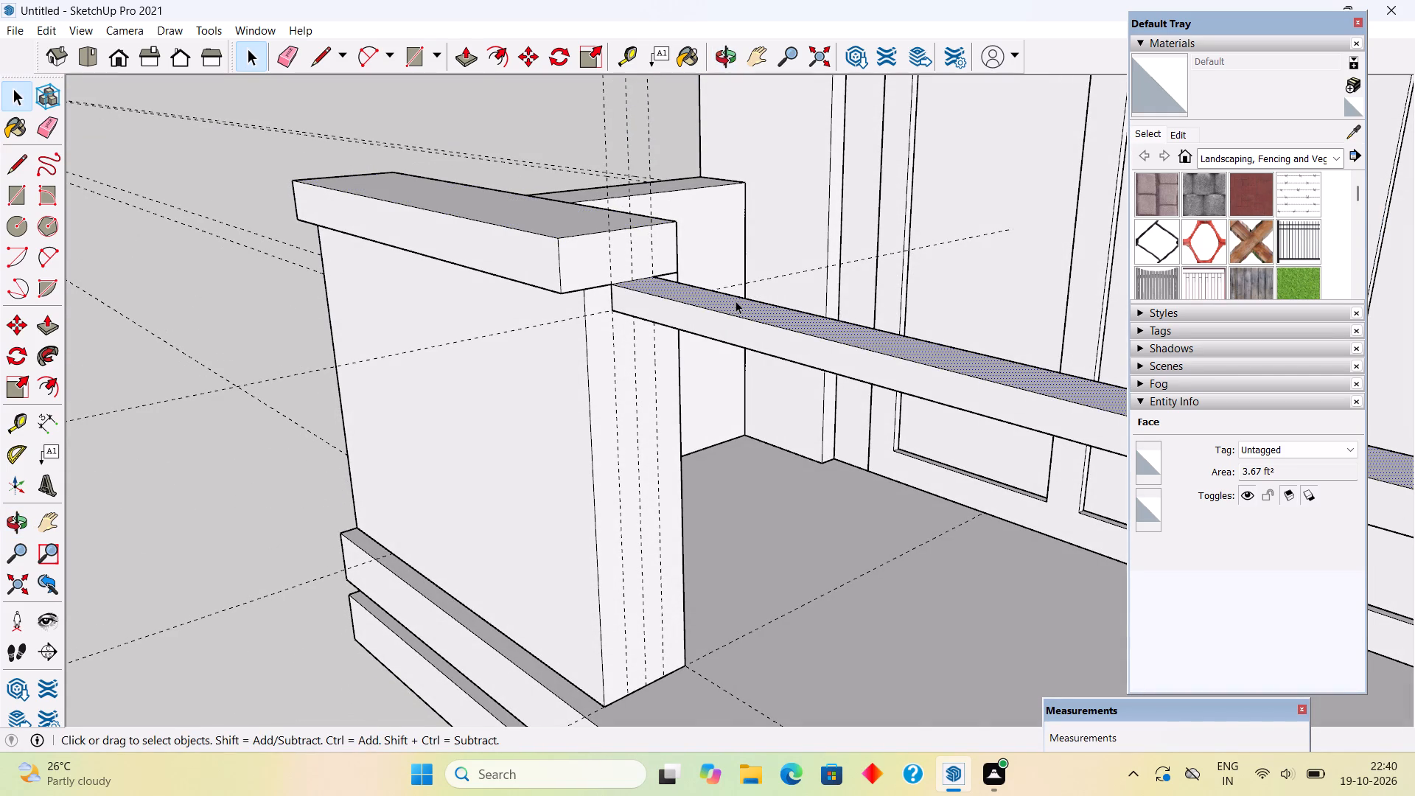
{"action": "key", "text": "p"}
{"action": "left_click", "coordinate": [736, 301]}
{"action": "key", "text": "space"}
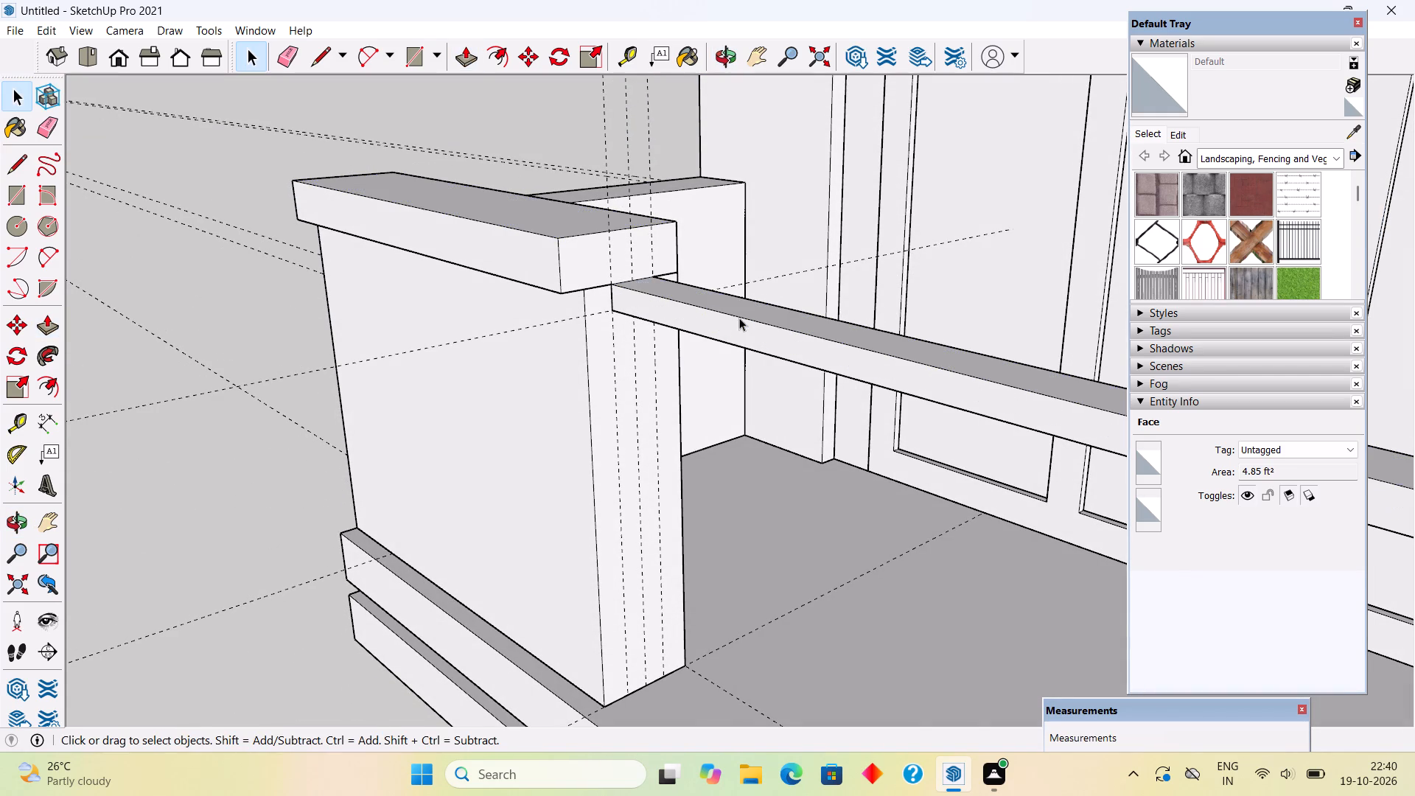
Push the top face of the front parapet's cap down 4" to remove the cap above the handrail.
{"action": "triple_click", "coordinate": [565, 245]}
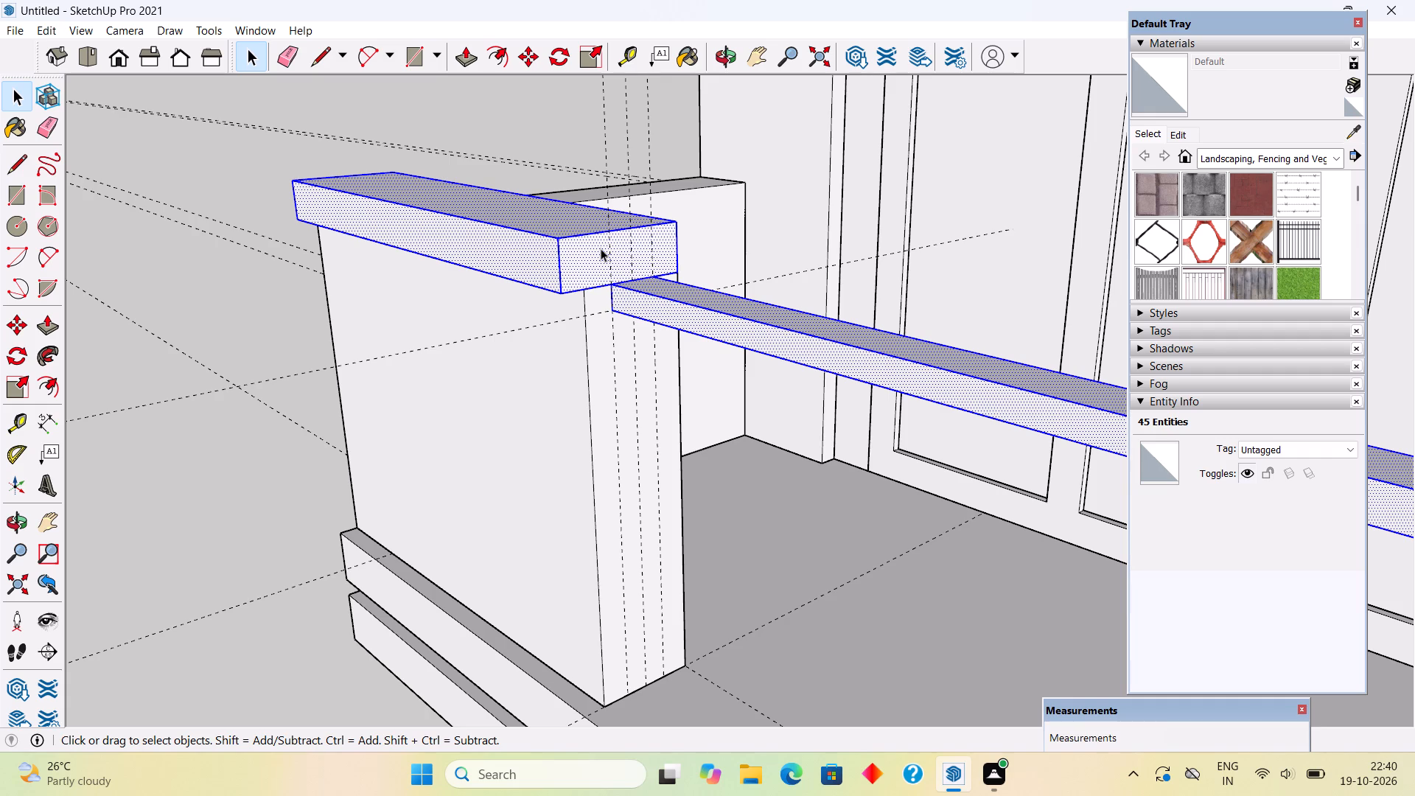
{"action": "key", "text": "p"}
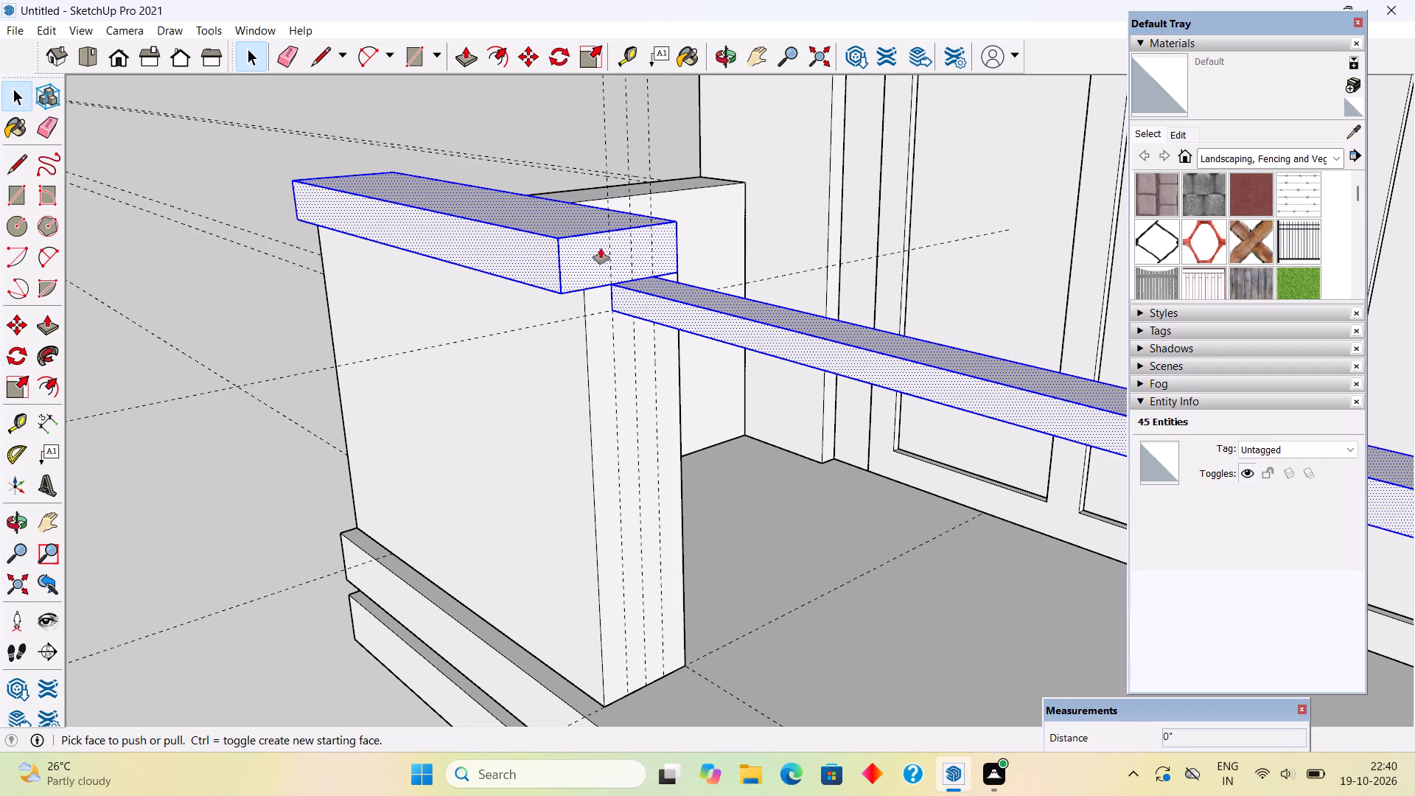
{"action": "left_click", "coordinate": [575, 230]}
{"action": "left_click", "coordinate": [584, 298]}
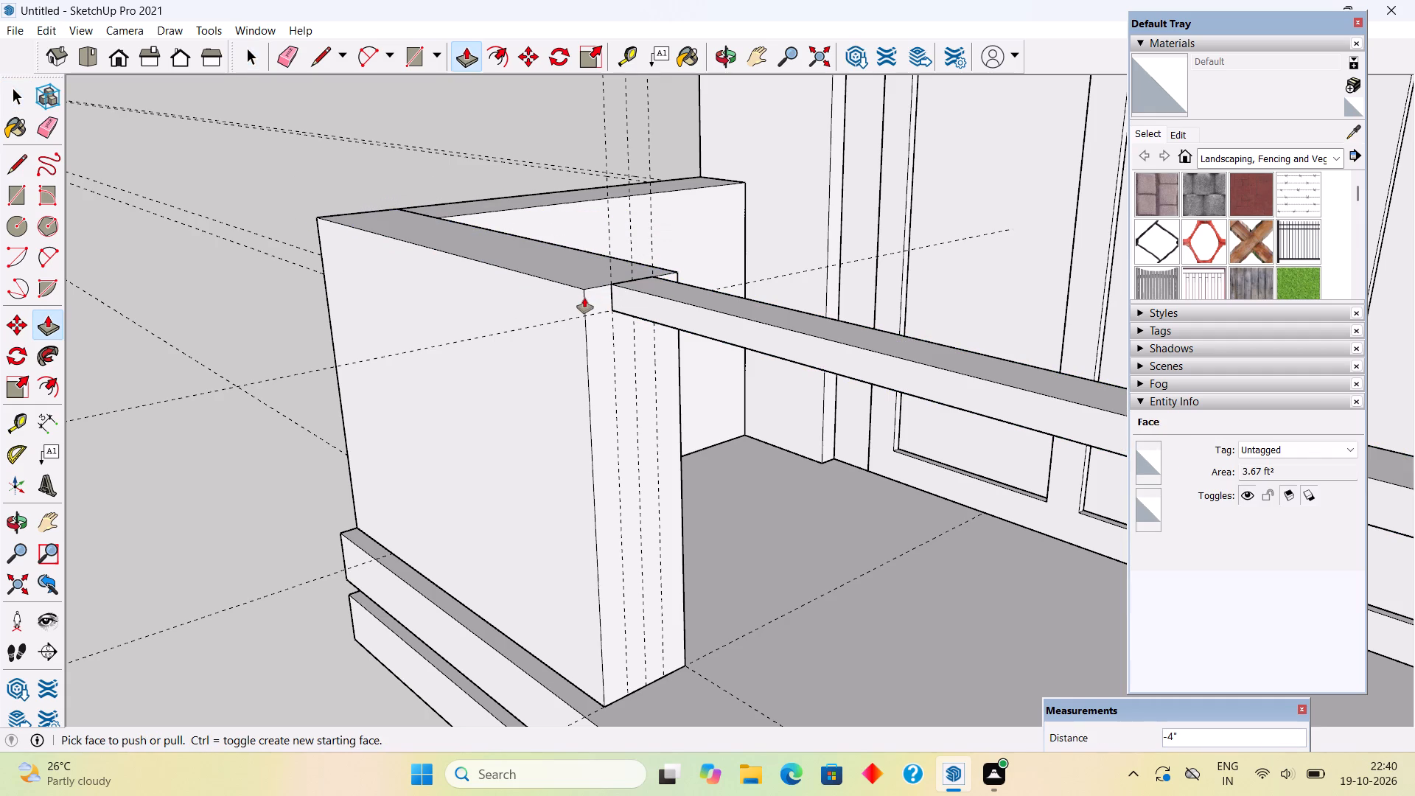
Select the whole connected L-shaped handrail and make it a group.
{"action": "key", "text": "space"}
{"action": "triple_click", "coordinate": [669, 298]}
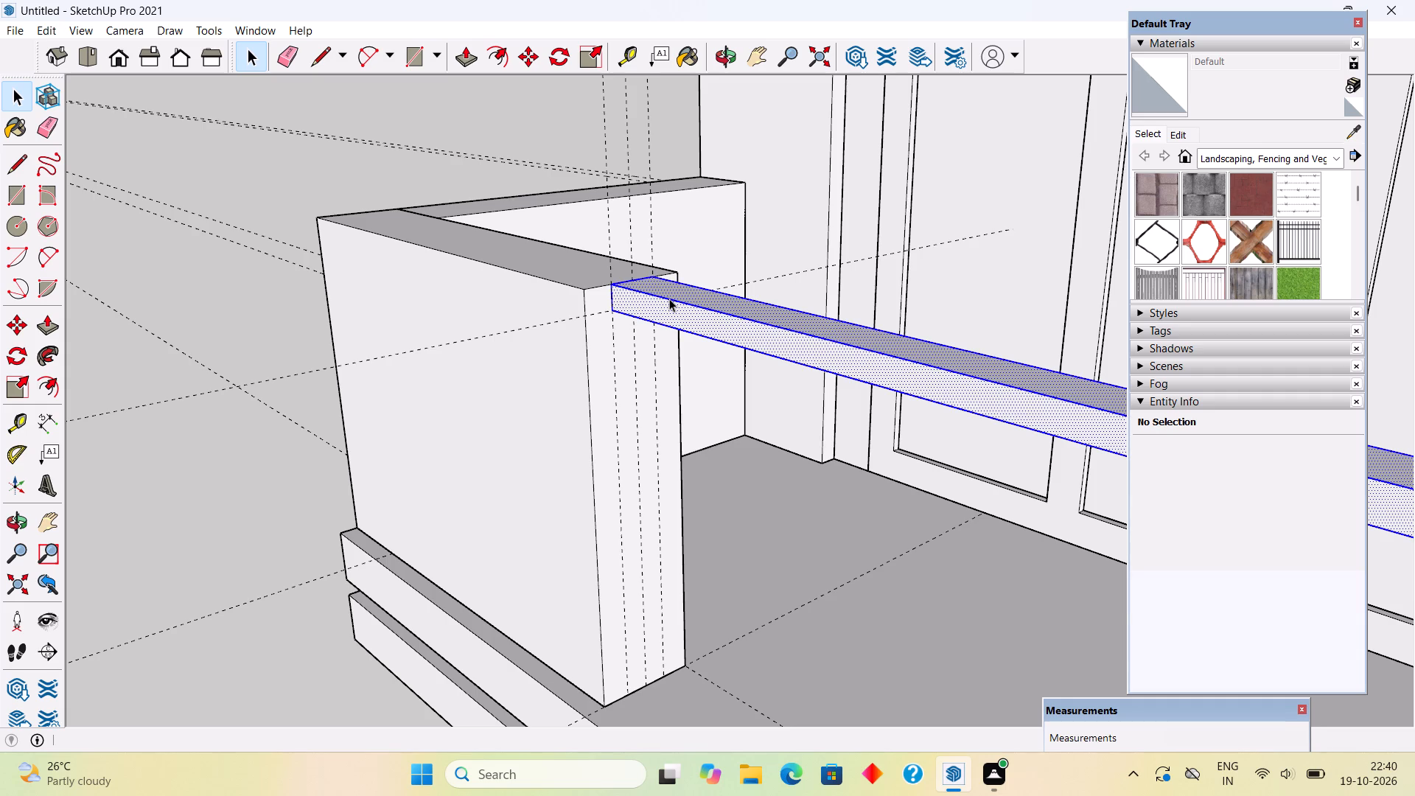
{"action": "right_click", "coordinate": [670, 298]}
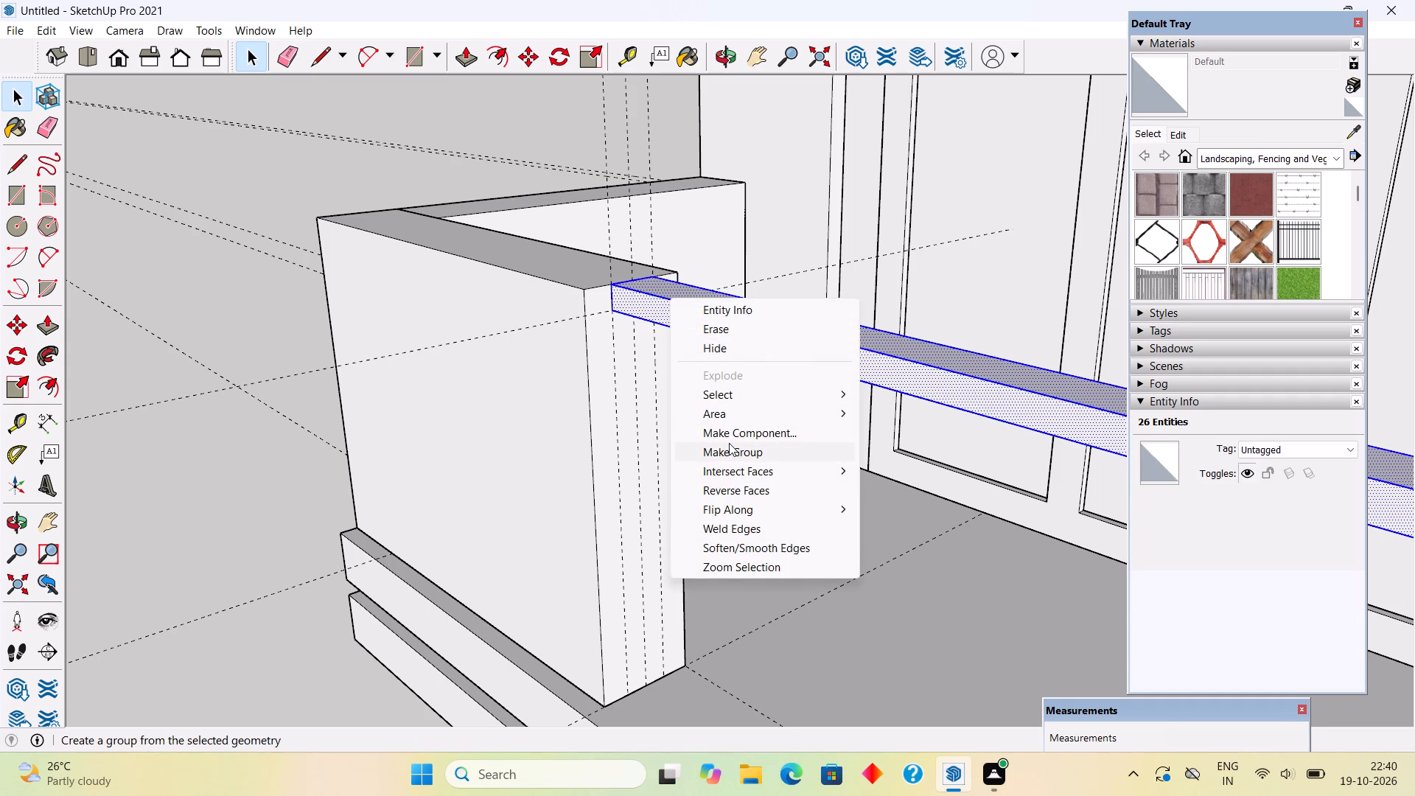
{"action": "left_click", "coordinate": [729, 443]}
Copy the handrail group 5" straight down and repeat the copy x8 to form the balcony railing.
{"action": "middle_click_drag", "start_coordinate": [641, 257], "coordinate": [642, 171]}
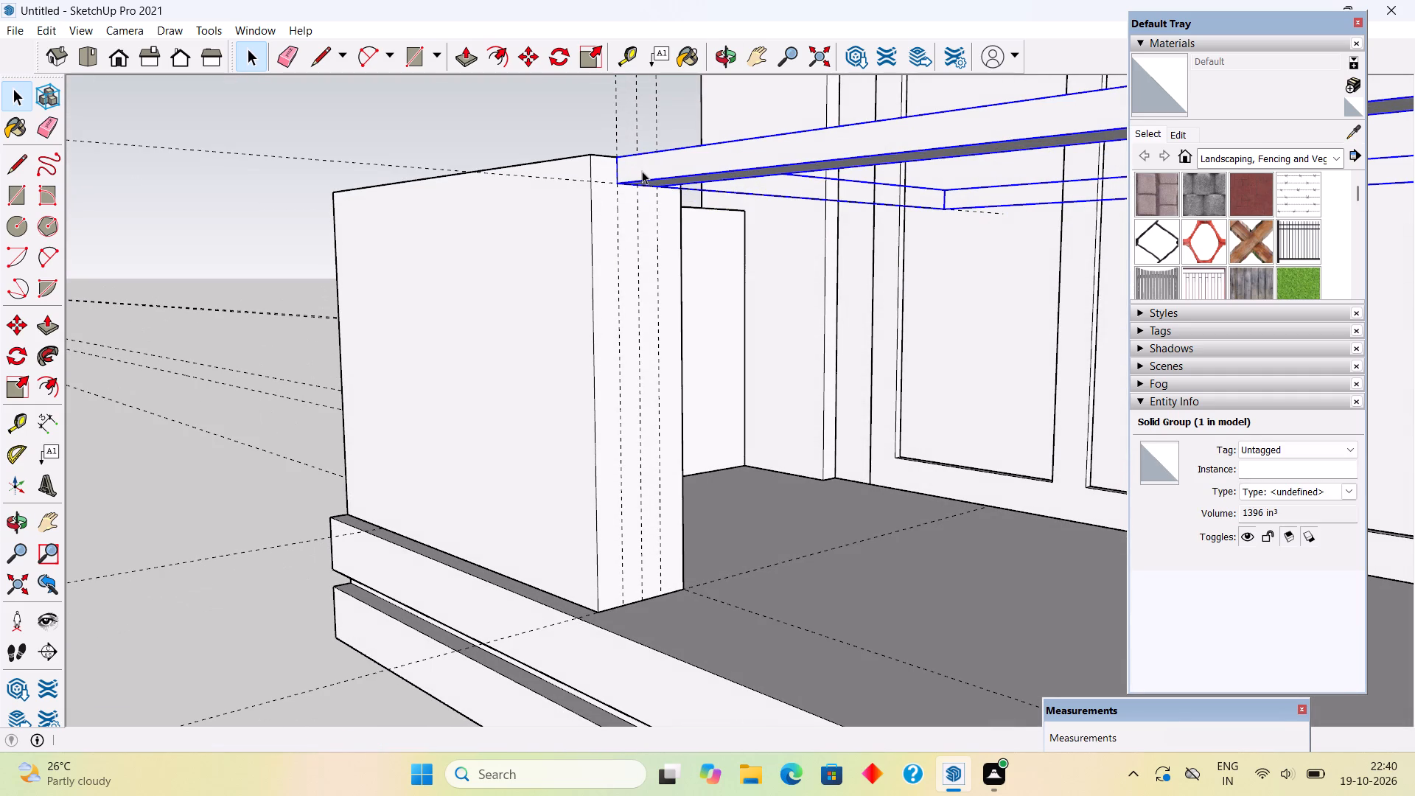
{"action": "key", "text": "m"}
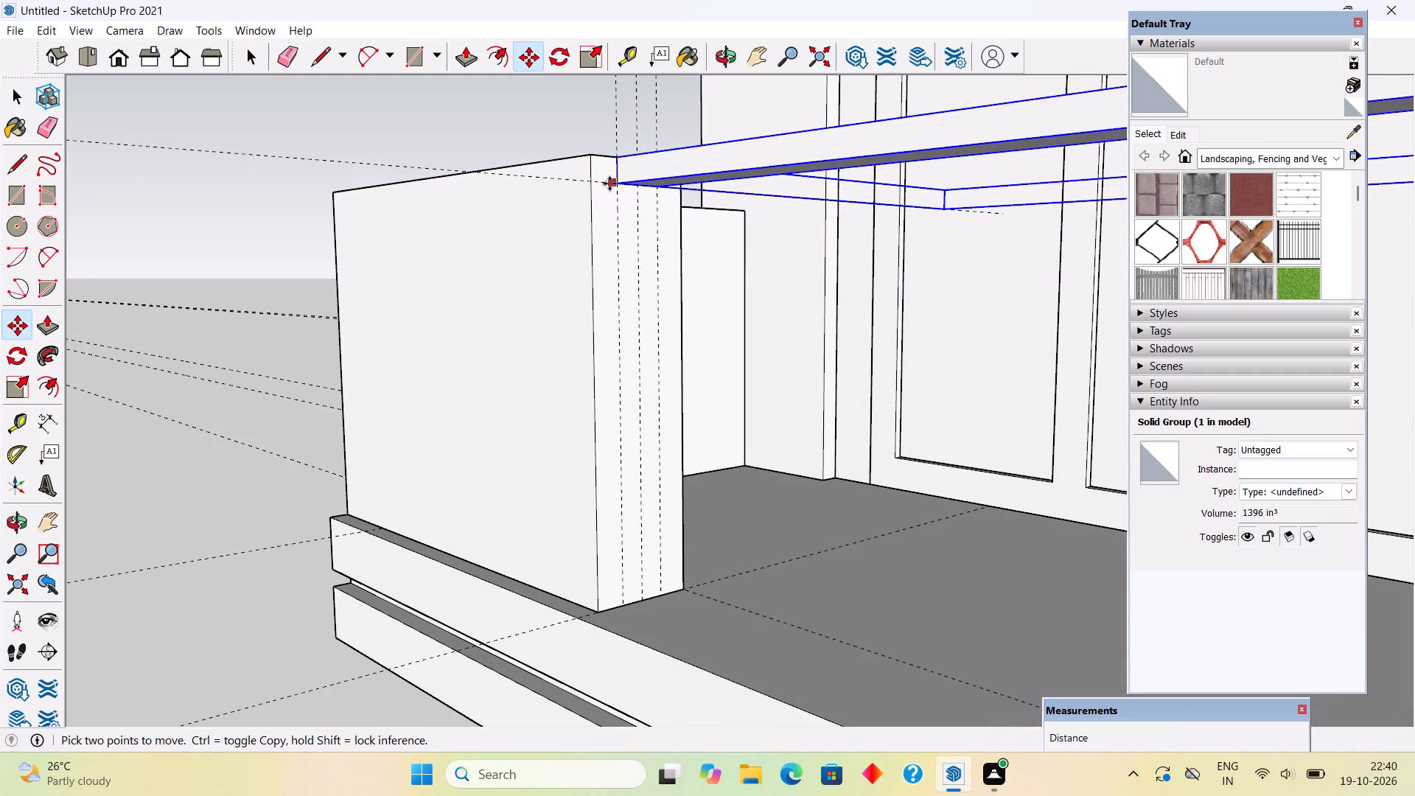
{"action": "left_click", "coordinate": [615, 184]}
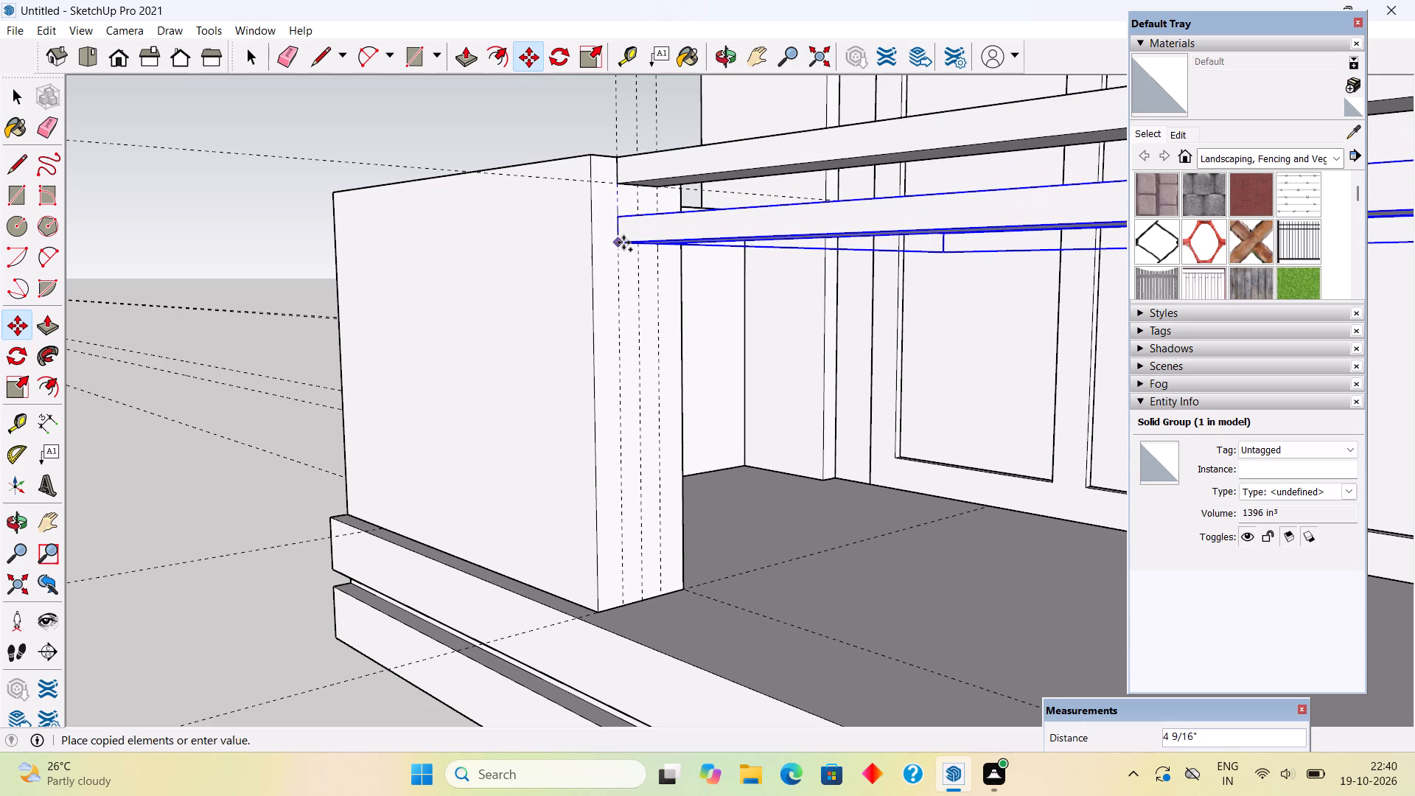
{"action": "key", "text": "5"}
{"action": "key", "text": "shift+quotedbl"}
{"action": "key", "text": "Return"}
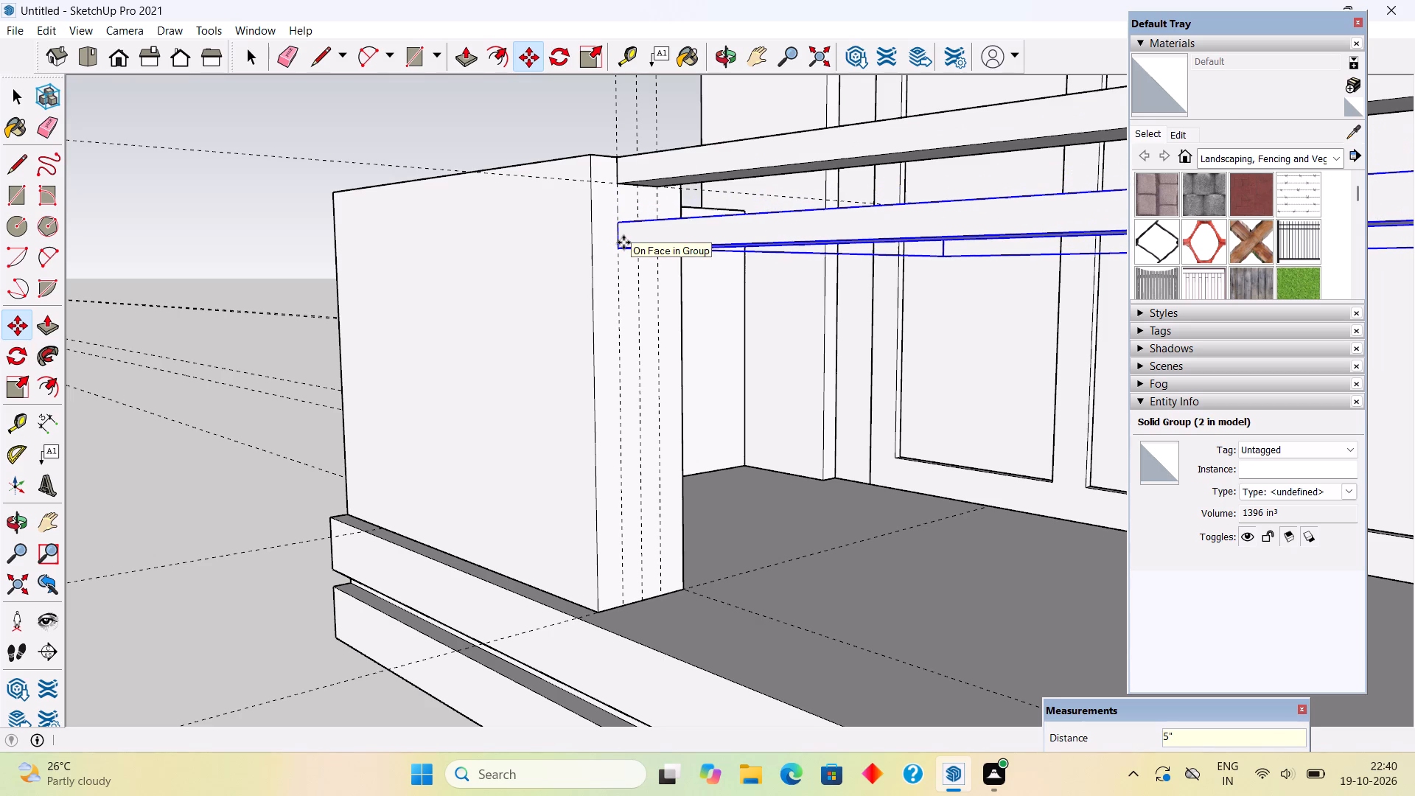
{"action": "key", "text": "x"}
{"action": "key", "text": "8"}
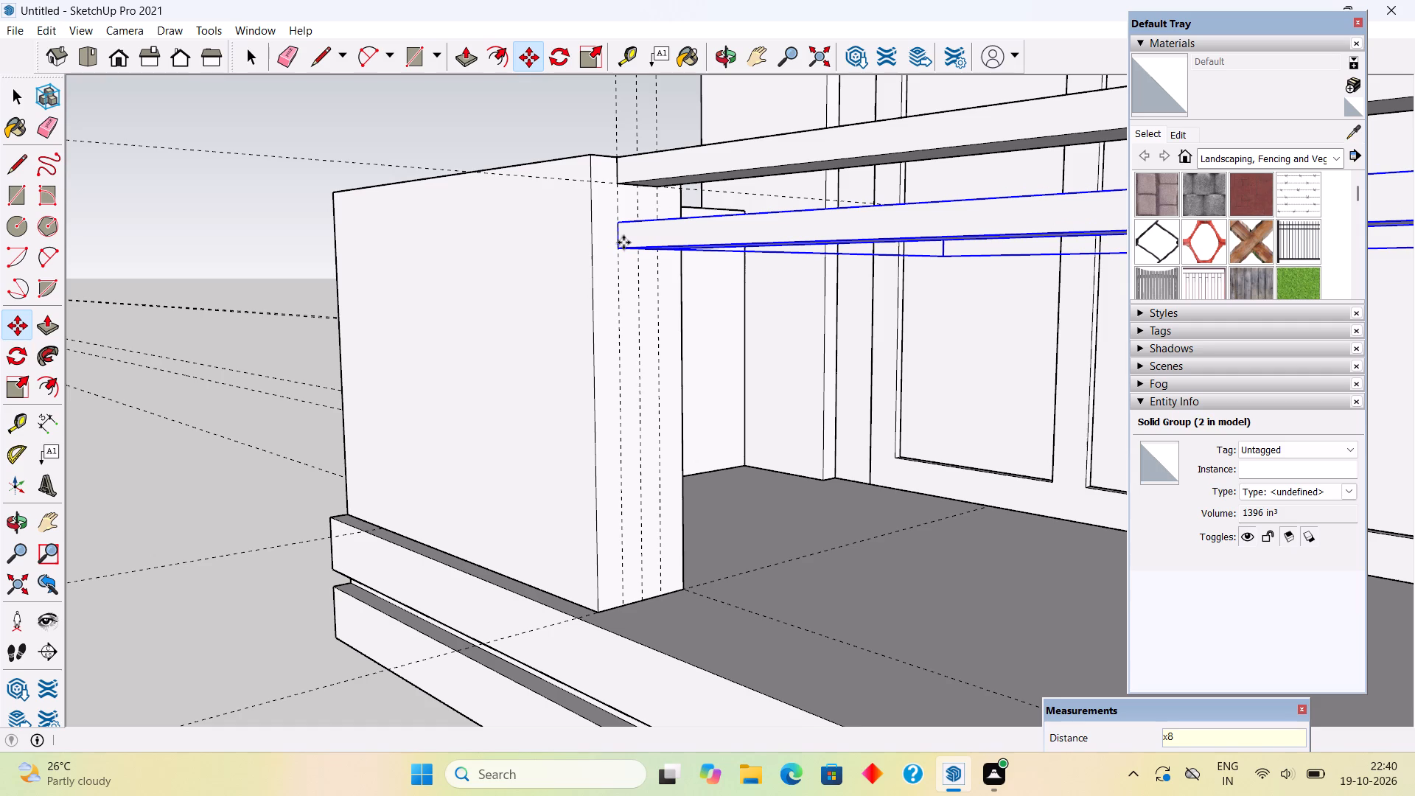
{"action": "key", "text": "Return"}
{"action": "key", "text": "space"}
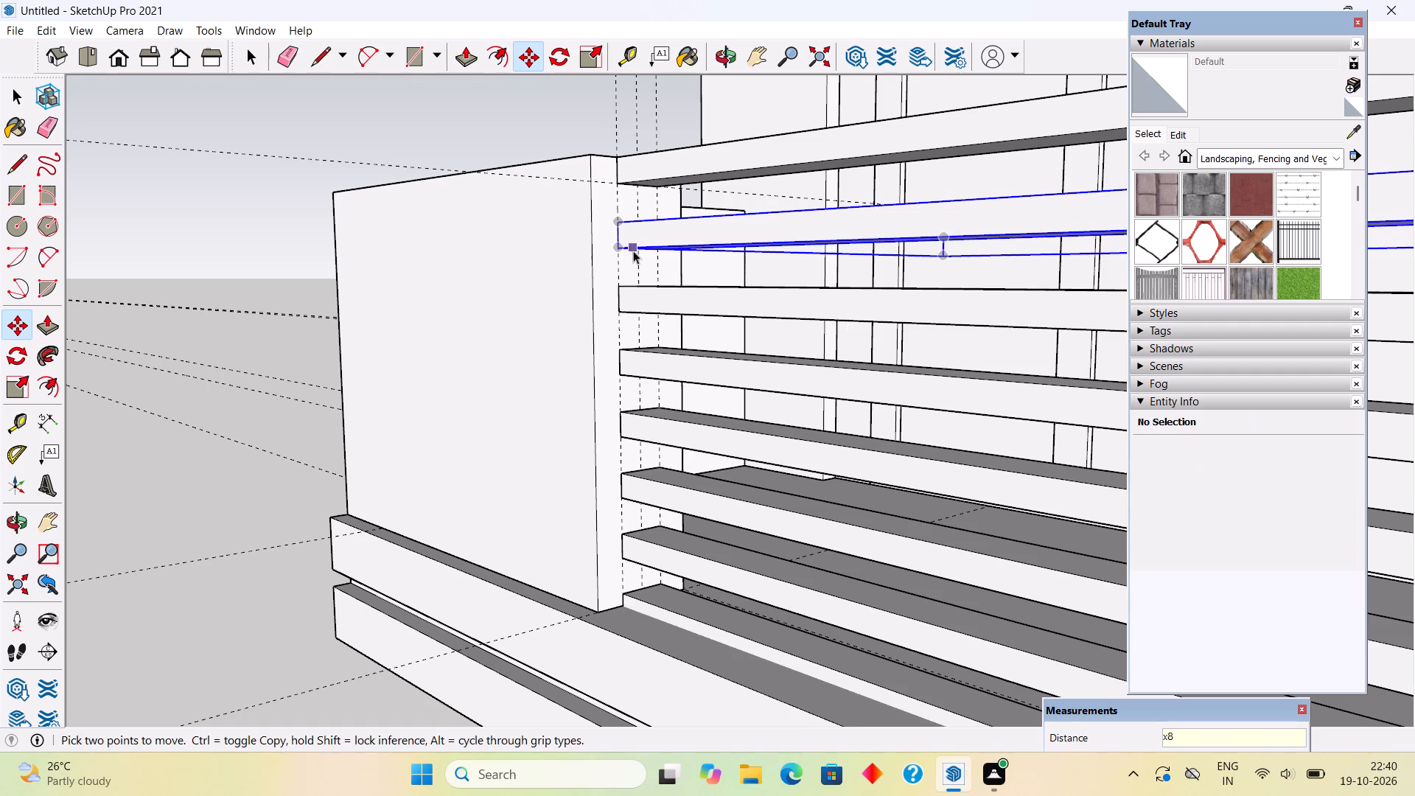
Delete the lowest rail copy, lying at the slab surface.
{"action": "scroll", "coordinate": [633, 251], "scroll_direction": "down", "scroll_amount": 11}
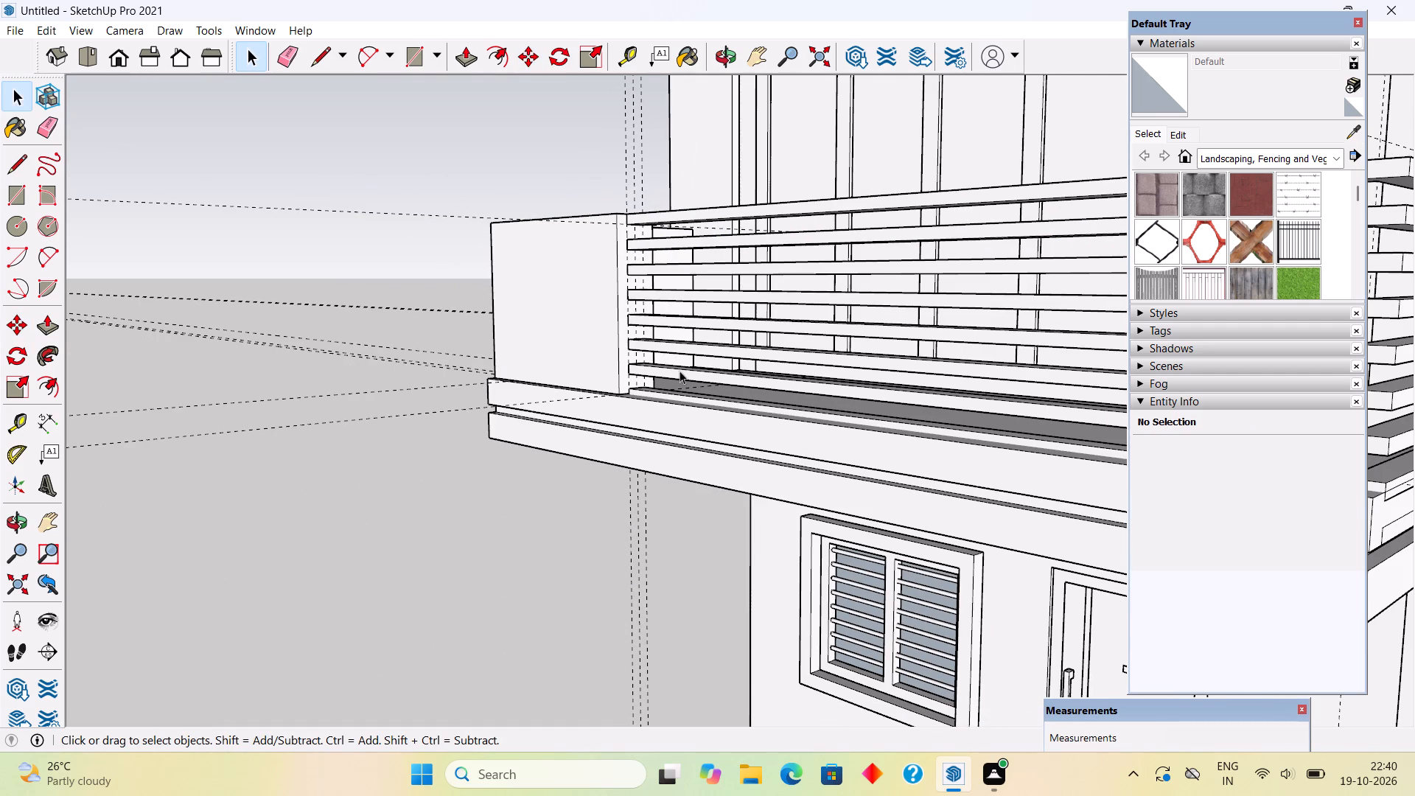
{"action": "left_click", "coordinate": [691, 401]}
{"action": "key", "text": "Delete"}
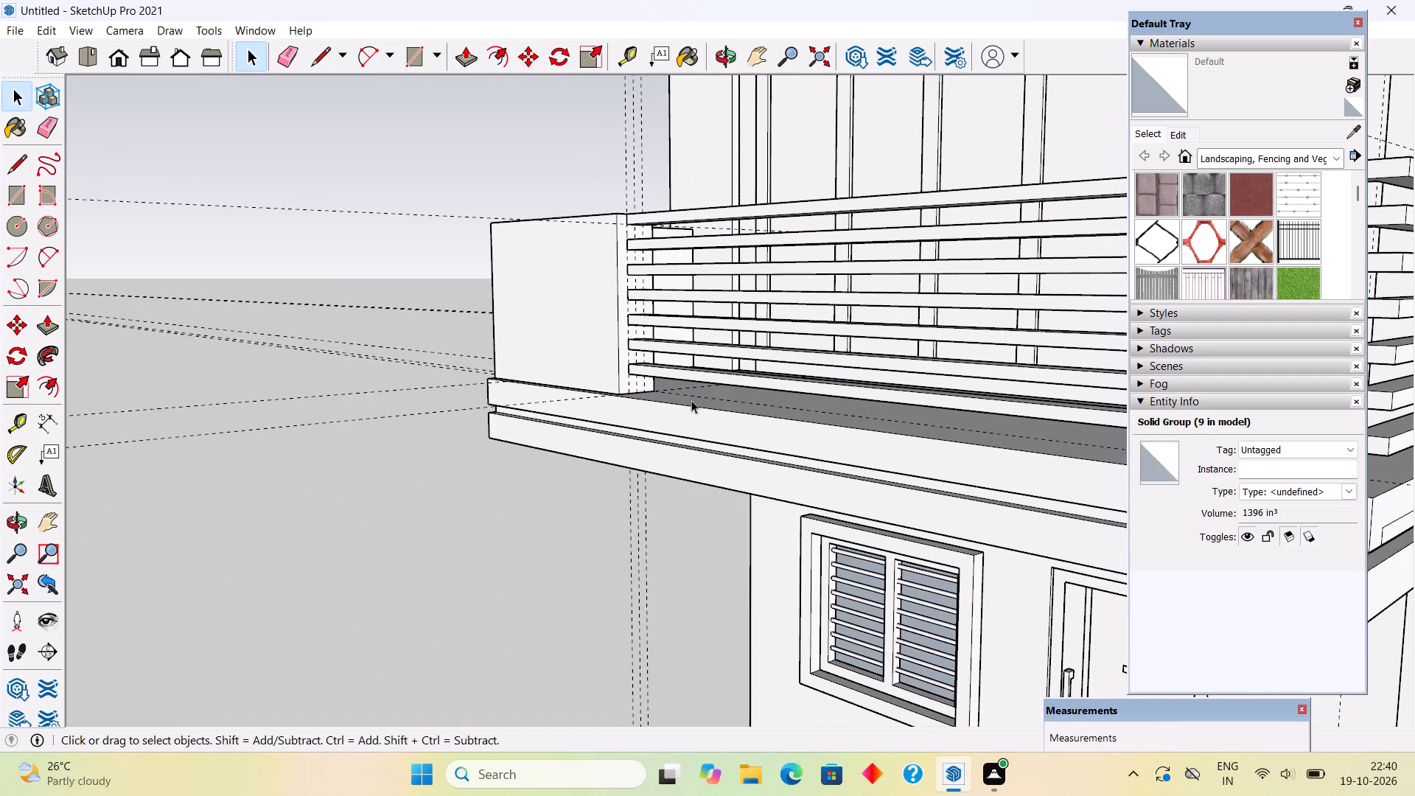
Examine the balcony railing and parapets from the front, from above and from below against the whole house.
{"action": "middle_click_drag", "start_coordinate": [691, 401], "coordinate": [692, 458]}
{"action": "scroll", "coordinate": [692, 458], "scroll_direction": "down", "scroll_amount": 12}
{"action": "scroll", "coordinate": [893, 455], "scroll_direction": "up", "scroll_amount": 5}
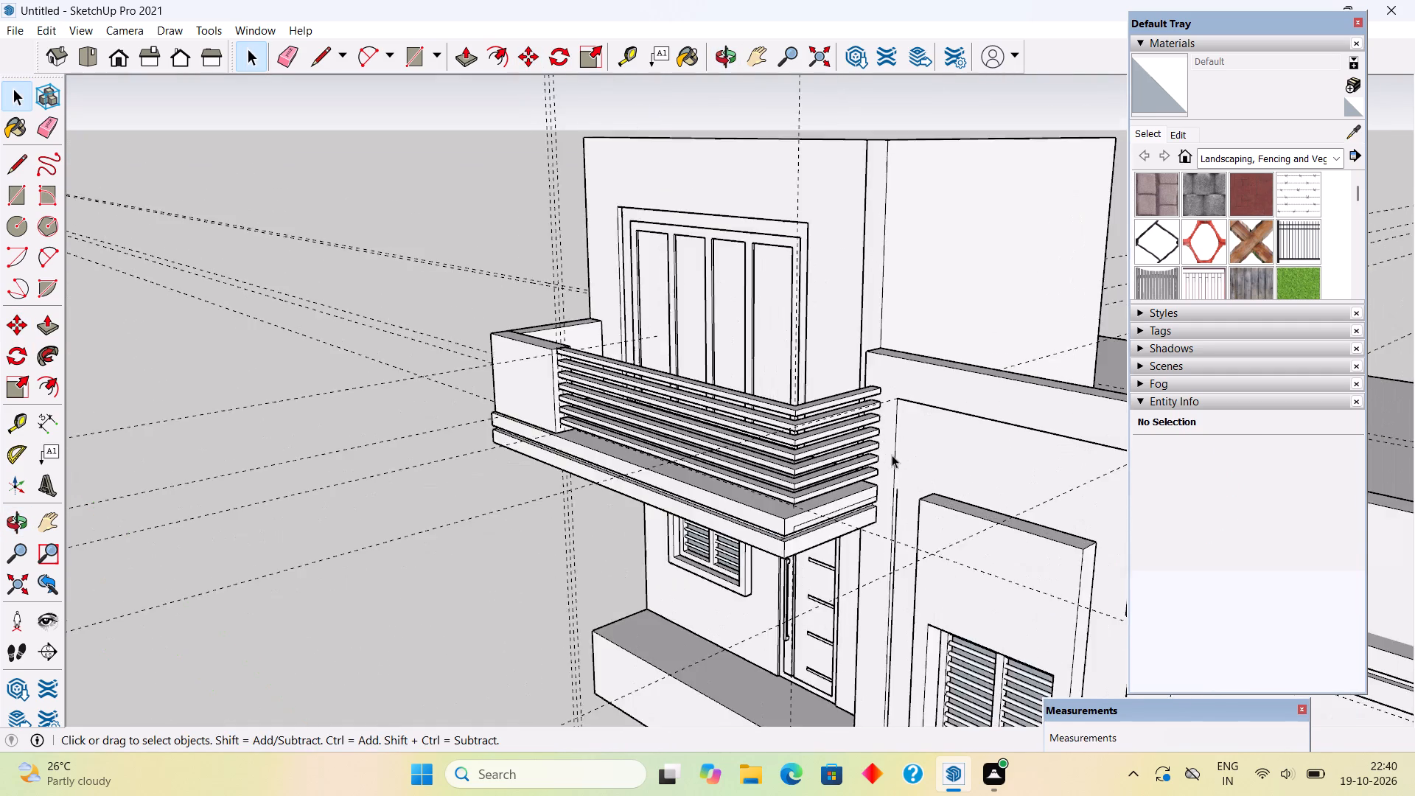
{"action": "middle_click_drag", "start_coordinate": [976, 396], "coordinate": [1174, 390]}
{"action": "scroll", "coordinate": [1174, 390], "scroll_direction": "up", "scroll_amount": 2}
{"action": "middle_click_drag", "start_coordinate": [630, 388], "coordinate": [792, 421]}
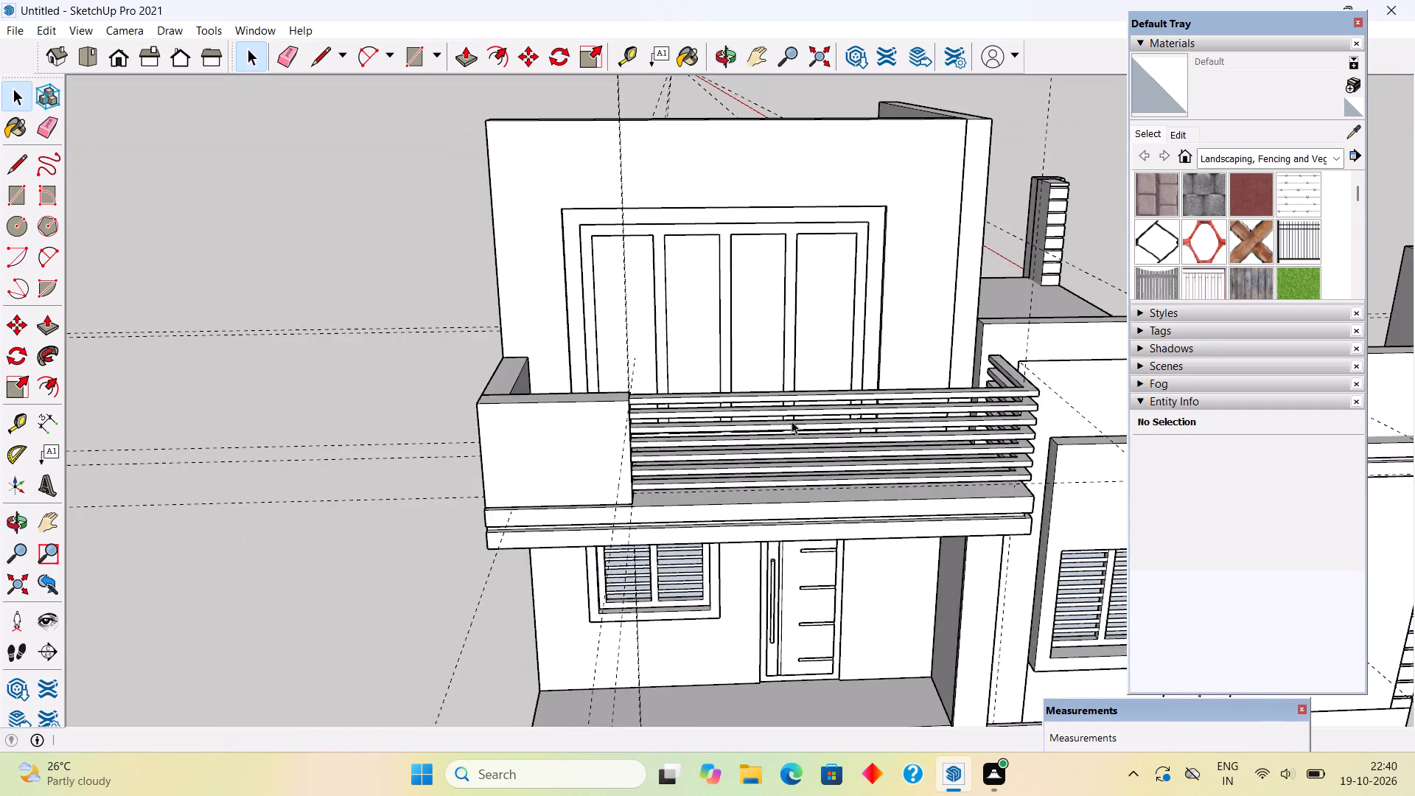
{"action": "scroll", "coordinate": [792, 421], "scroll_direction": "down", "scroll_amount": 4}
{"action": "middle_click_drag", "start_coordinate": [762, 395], "coordinate": [788, 598]}
{"action": "scroll", "coordinate": [486, 611], "scroll_direction": "up", "scroll_amount": 5}
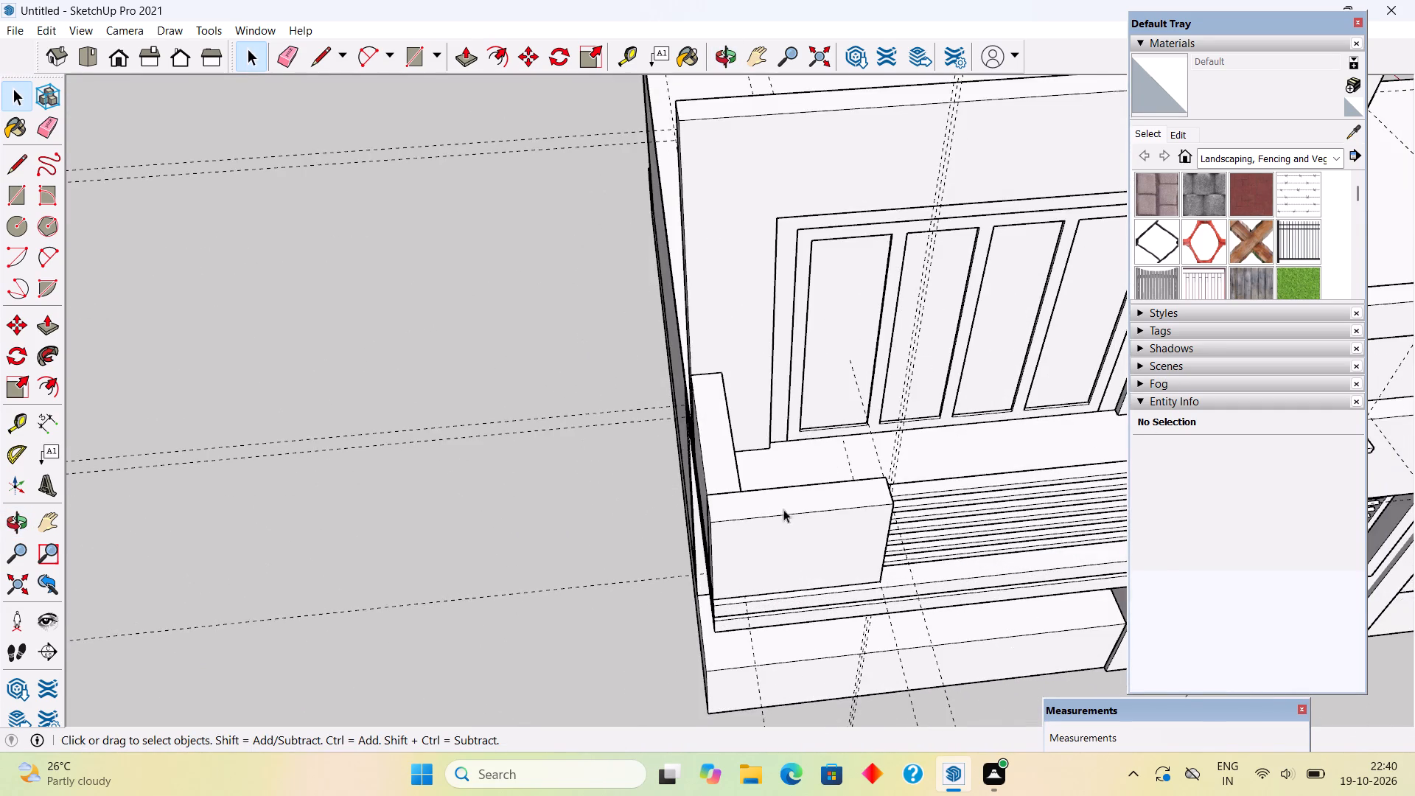
{"action": "scroll", "coordinate": [828, 458], "scroll_direction": "up", "scroll_amount": 3}
{"action": "middle_click_drag", "start_coordinate": [842, 515], "coordinate": [648, 512]}
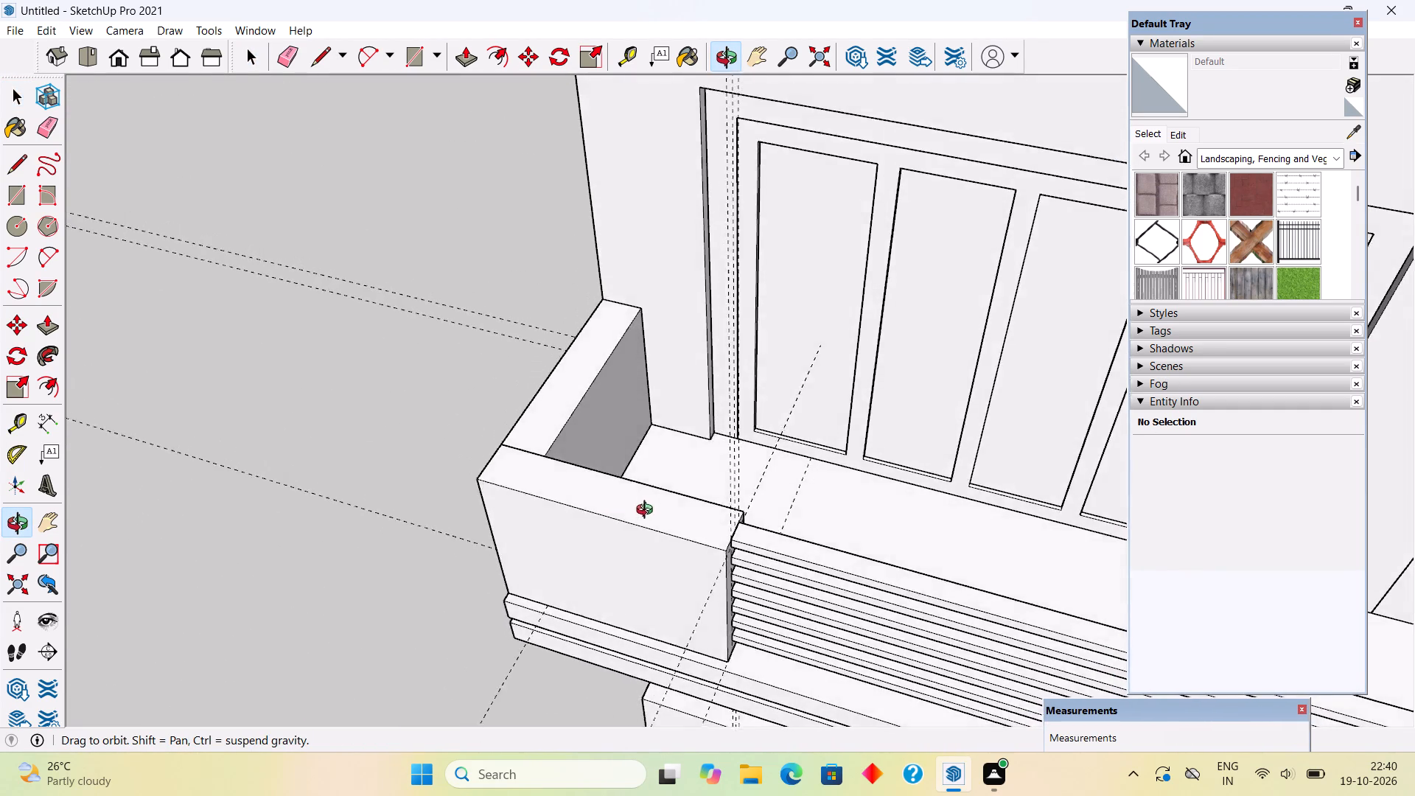
{"action": "middle_click_drag", "start_coordinate": [648, 512], "coordinate": [709, 579]}
{"action": "key", "text": "r"}
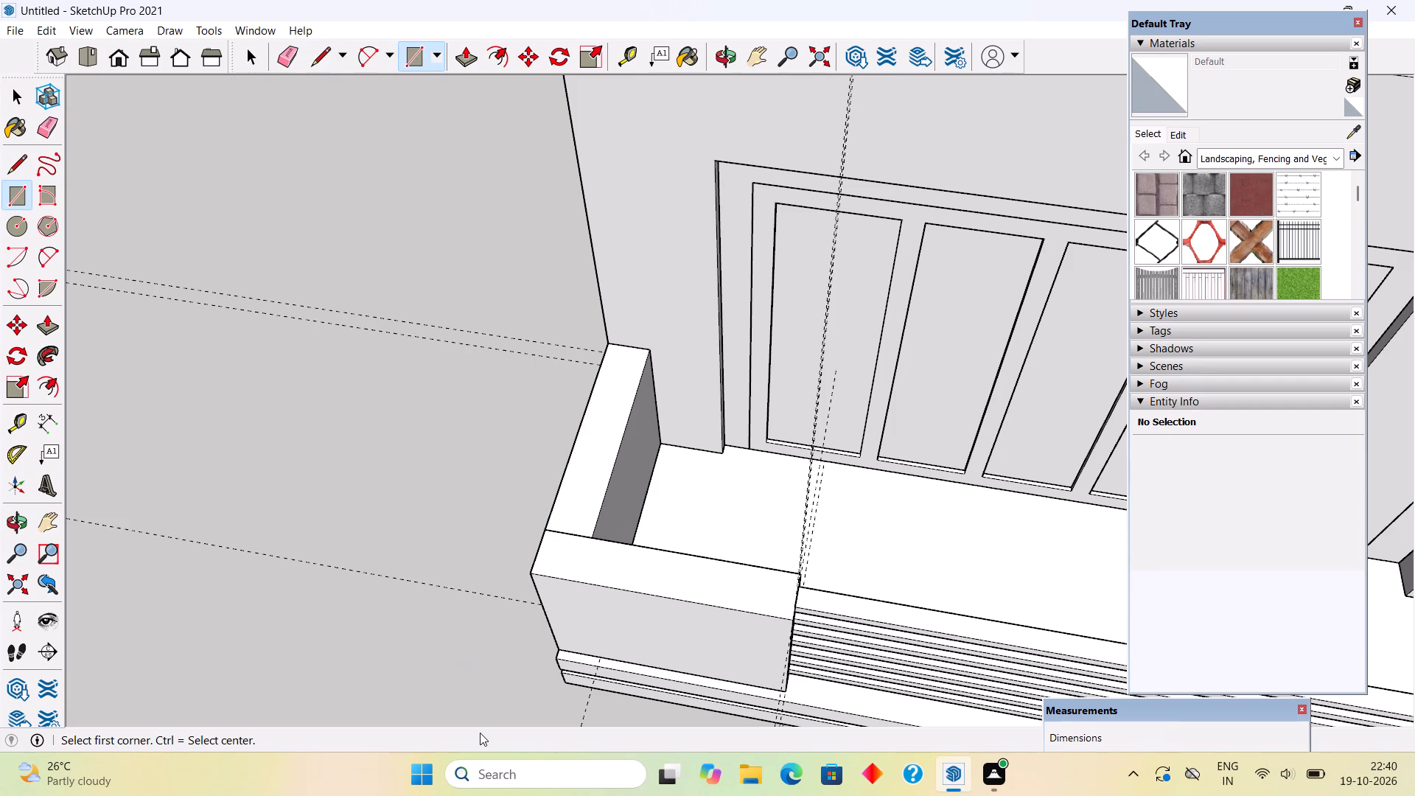
{"action": "key", "text": "space"}
{"action": "scroll", "coordinate": [479, 682], "scroll_direction": "down", "scroll_amount": 5}
{"action": "scroll", "coordinate": [479, 680], "scroll_direction": "up", "scroll_amount": 1}
{"action": "scroll", "coordinate": [476, 650], "scroll_direction": "down", "scroll_amount": 7}
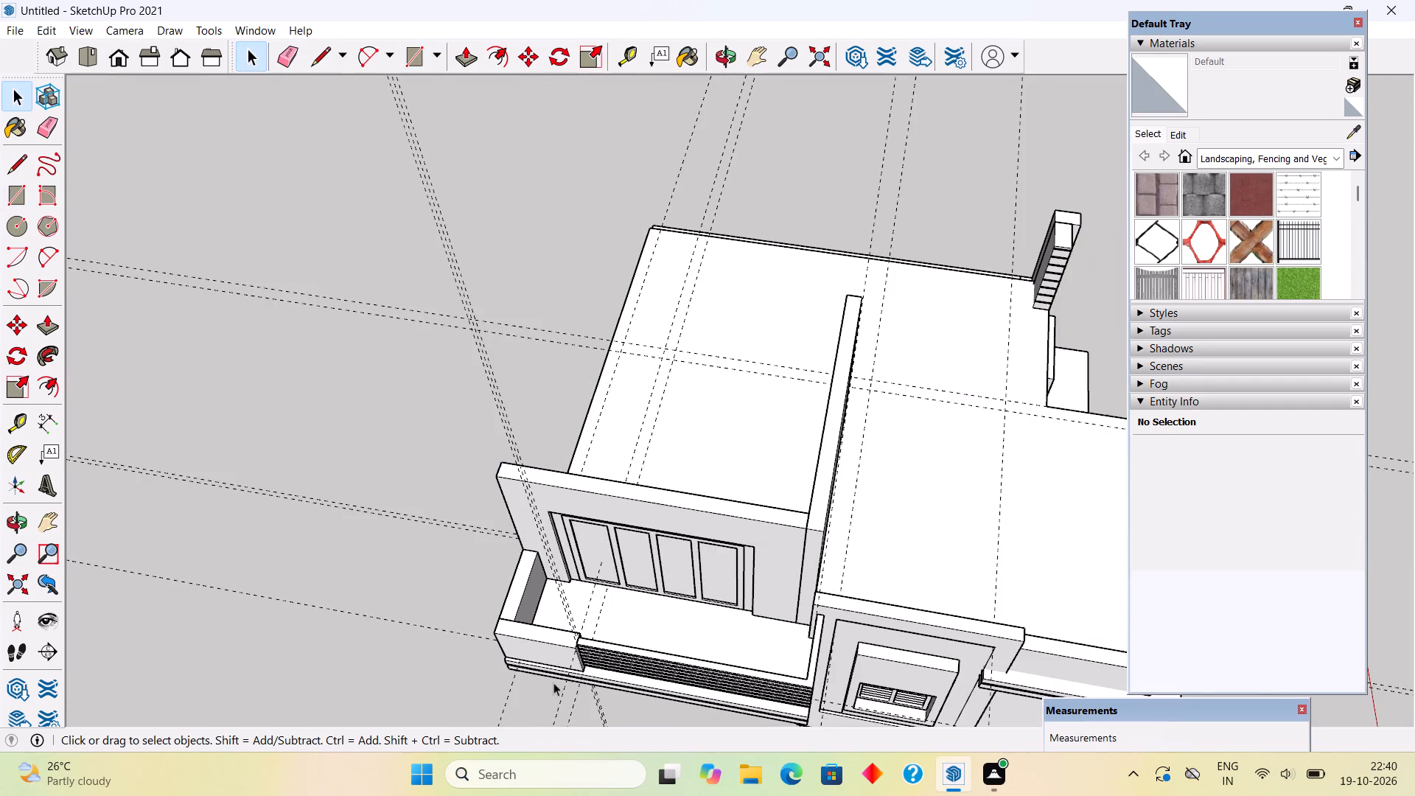
{"action": "middle_click_drag", "start_coordinate": [561, 674], "coordinate": [458, 98]}
{"action": "middle_click_drag", "start_coordinate": [622, 298], "coordinate": [424, 381]}
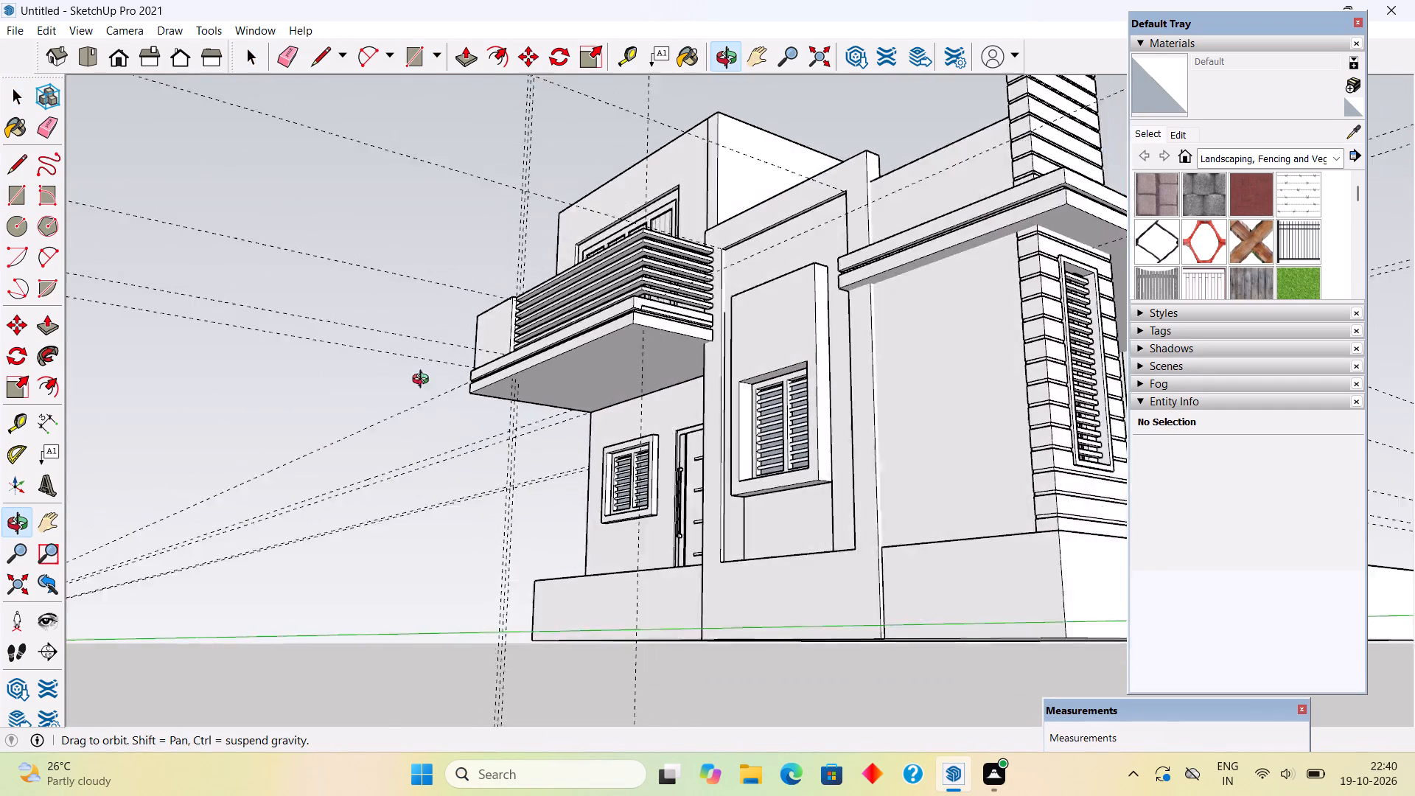
{"action": "middle_click_drag", "start_coordinate": [424, 381], "coordinate": [470, 507]}
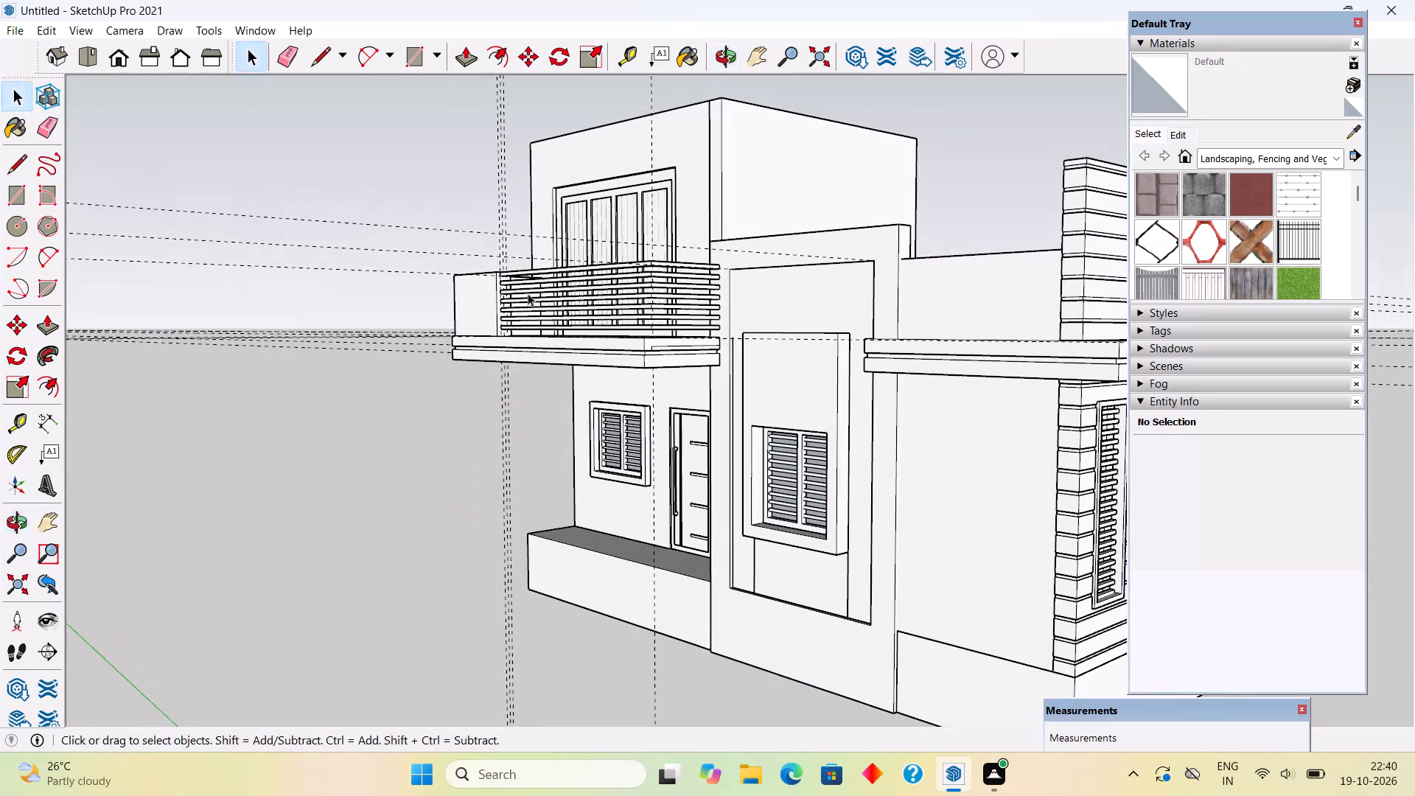
Inside the front parapet's group, pull its end face 2' along the railing to lengthen the parapet.
{"action": "middle_click_drag", "start_coordinate": [703, 335], "coordinate": [988, 354]}
{"action": "scroll", "coordinate": [439, 337], "scroll_direction": "up", "scroll_amount": 5}
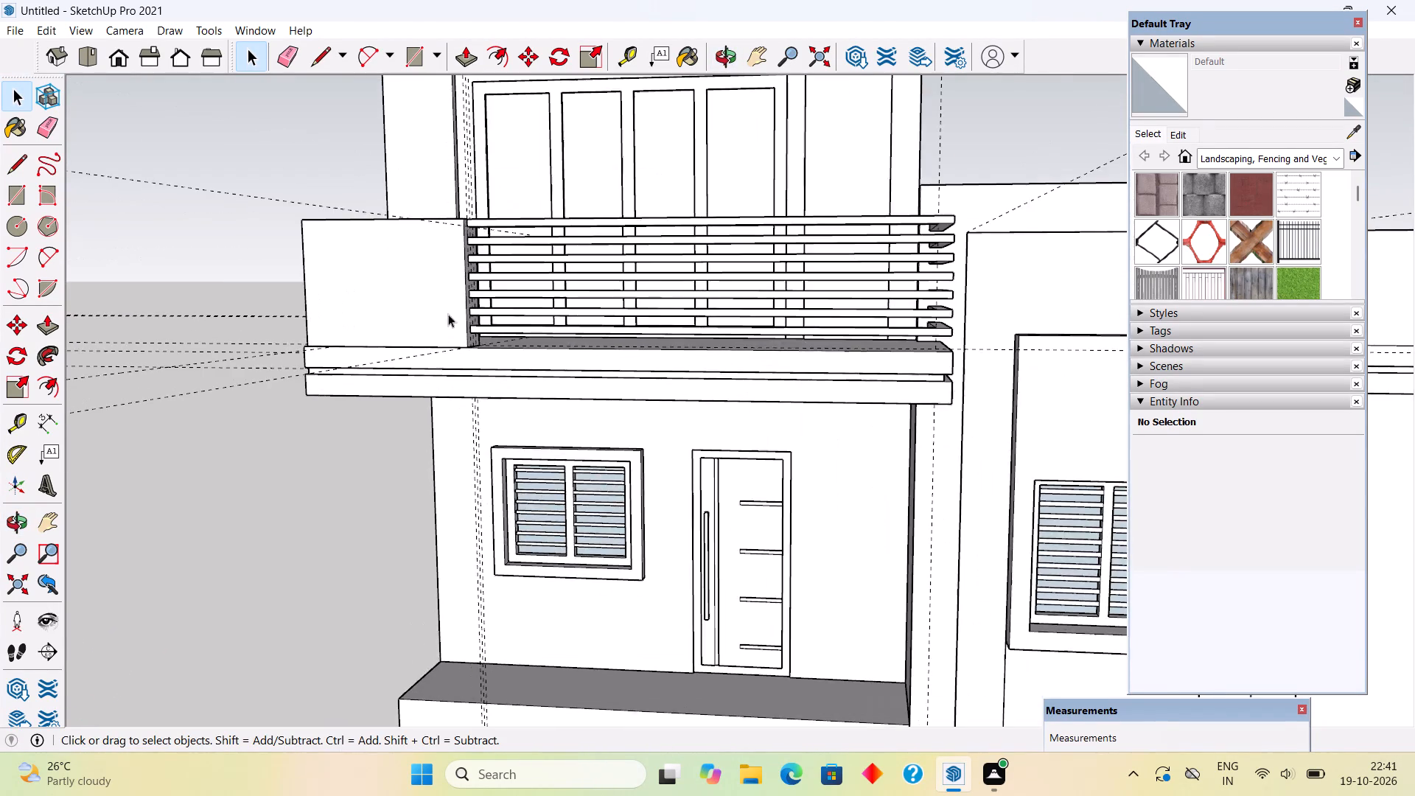
{"action": "scroll", "coordinate": [460, 303], "scroll_direction": "up", "scroll_amount": 3}
{"action": "middle_click_drag", "start_coordinate": [485, 296], "coordinate": [404, 416]}
{"action": "scroll", "coordinate": [424, 417], "scroll_direction": "up", "scroll_amount": 5}
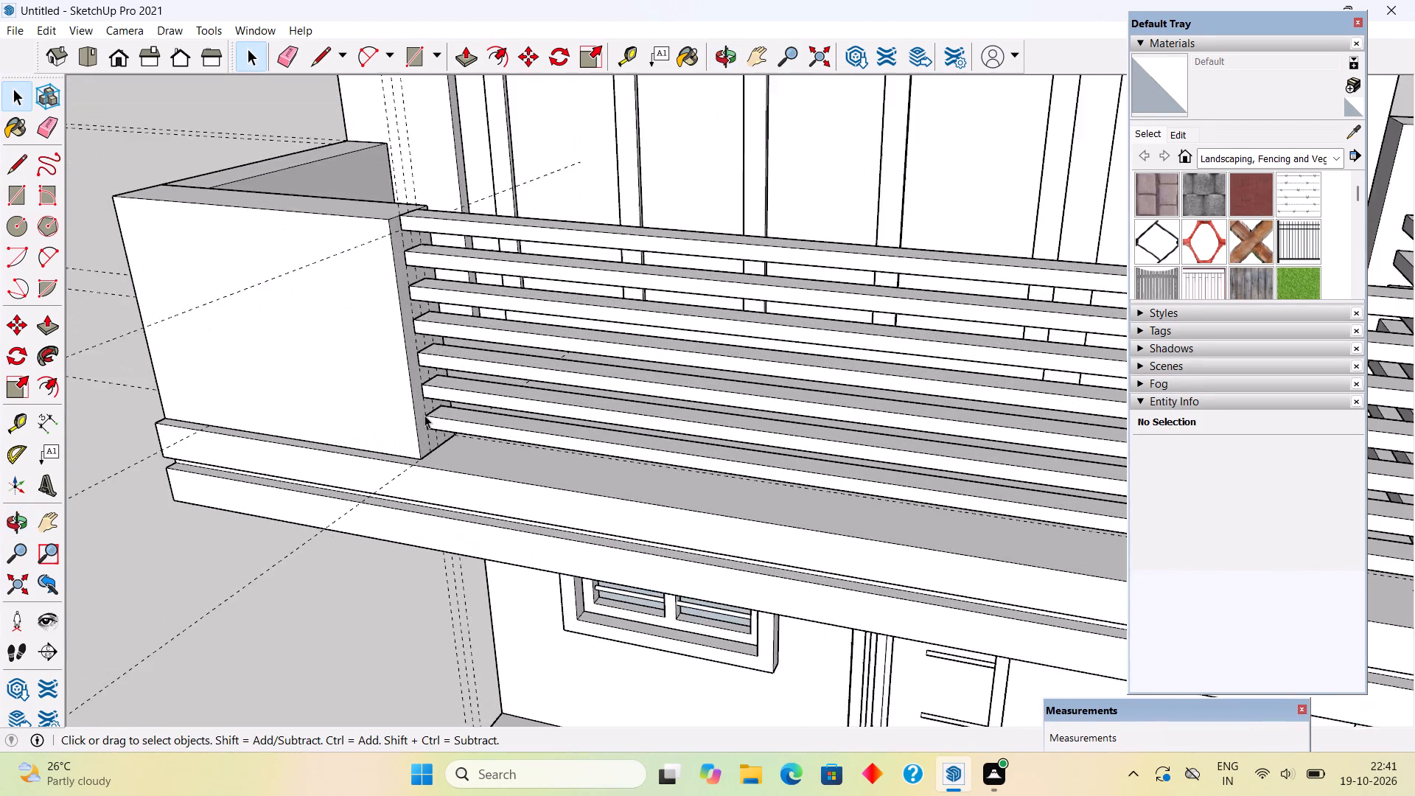
{"action": "triple_click", "coordinate": [420, 411]}
{"action": "key", "text": "p"}
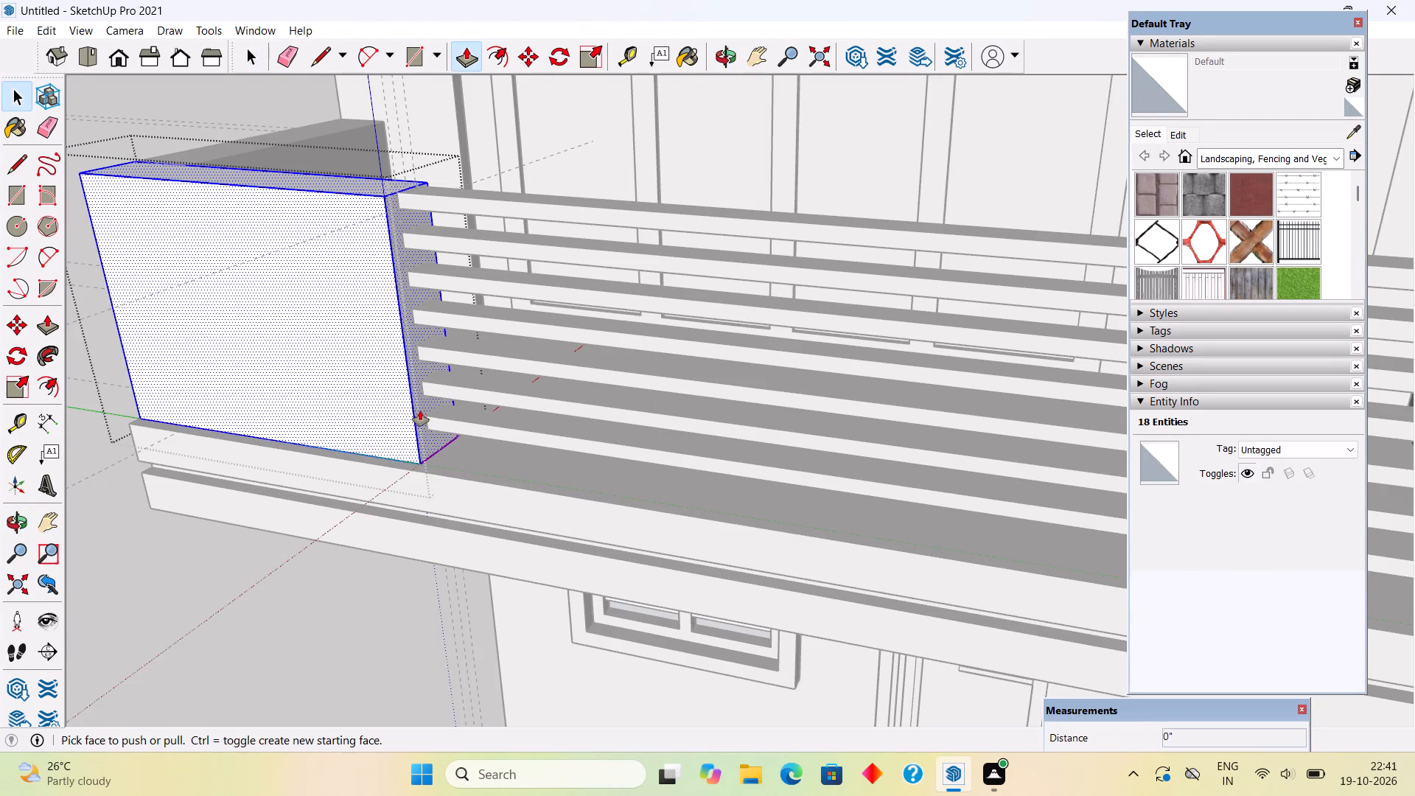
{"action": "left_click", "coordinate": [420, 411]}
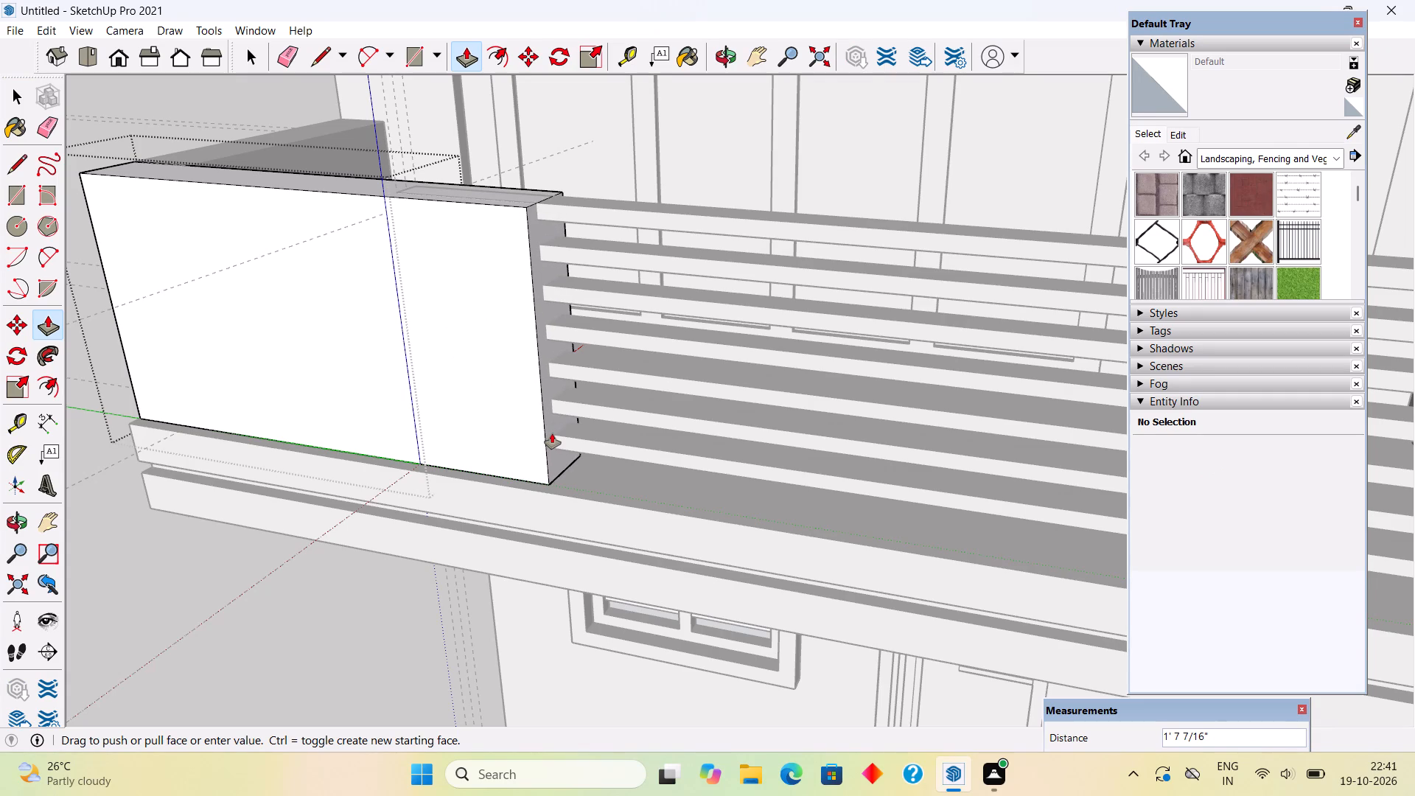
{"action": "type", "text": "2'"}
{"action": "key", "text": "Return"}
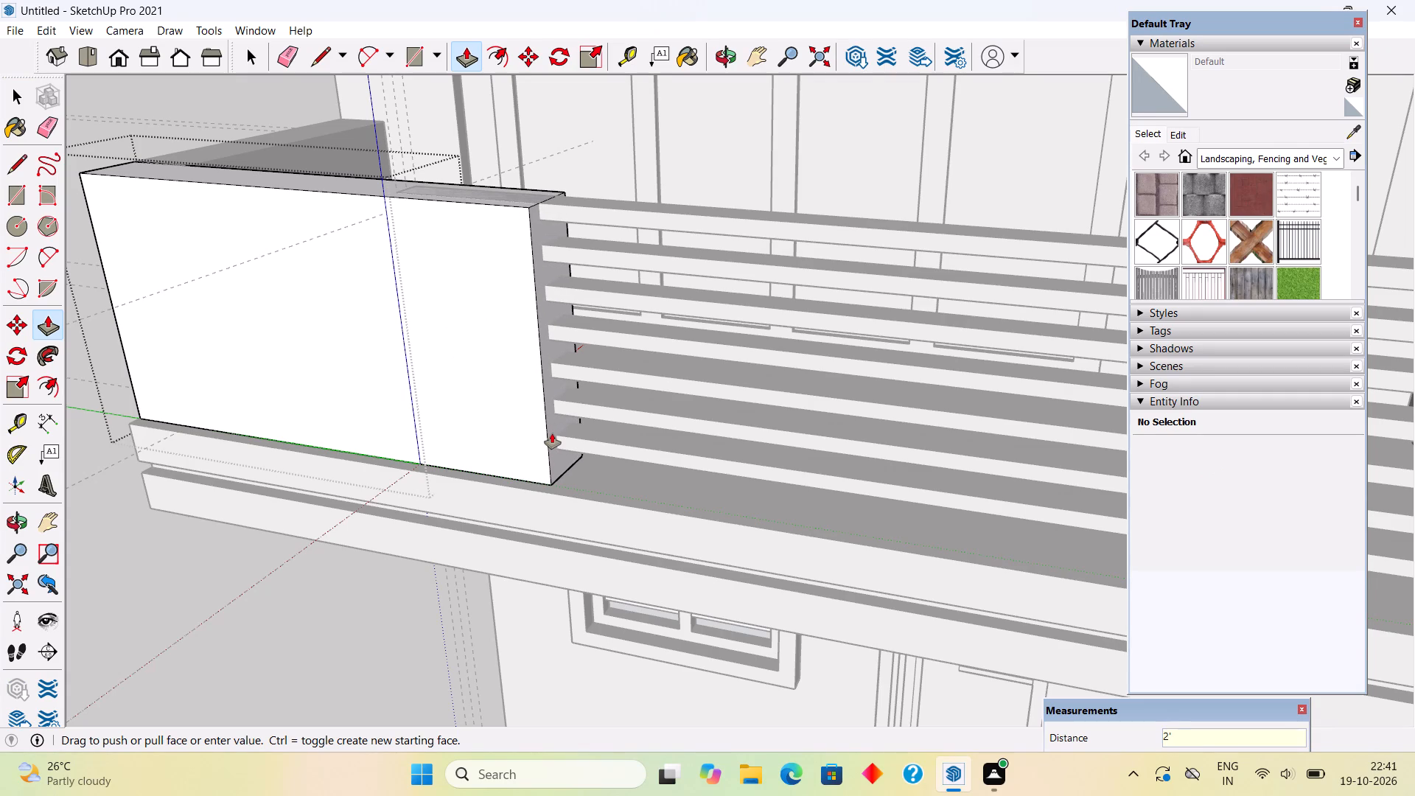
{"action": "key", "text": "space"}
Leave the front parapet's group and delete the lowest remaining rail, just above the balcony slab.
{"action": "middle_click_drag", "start_coordinate": [601, 364], "coordinate": [568, 298]}
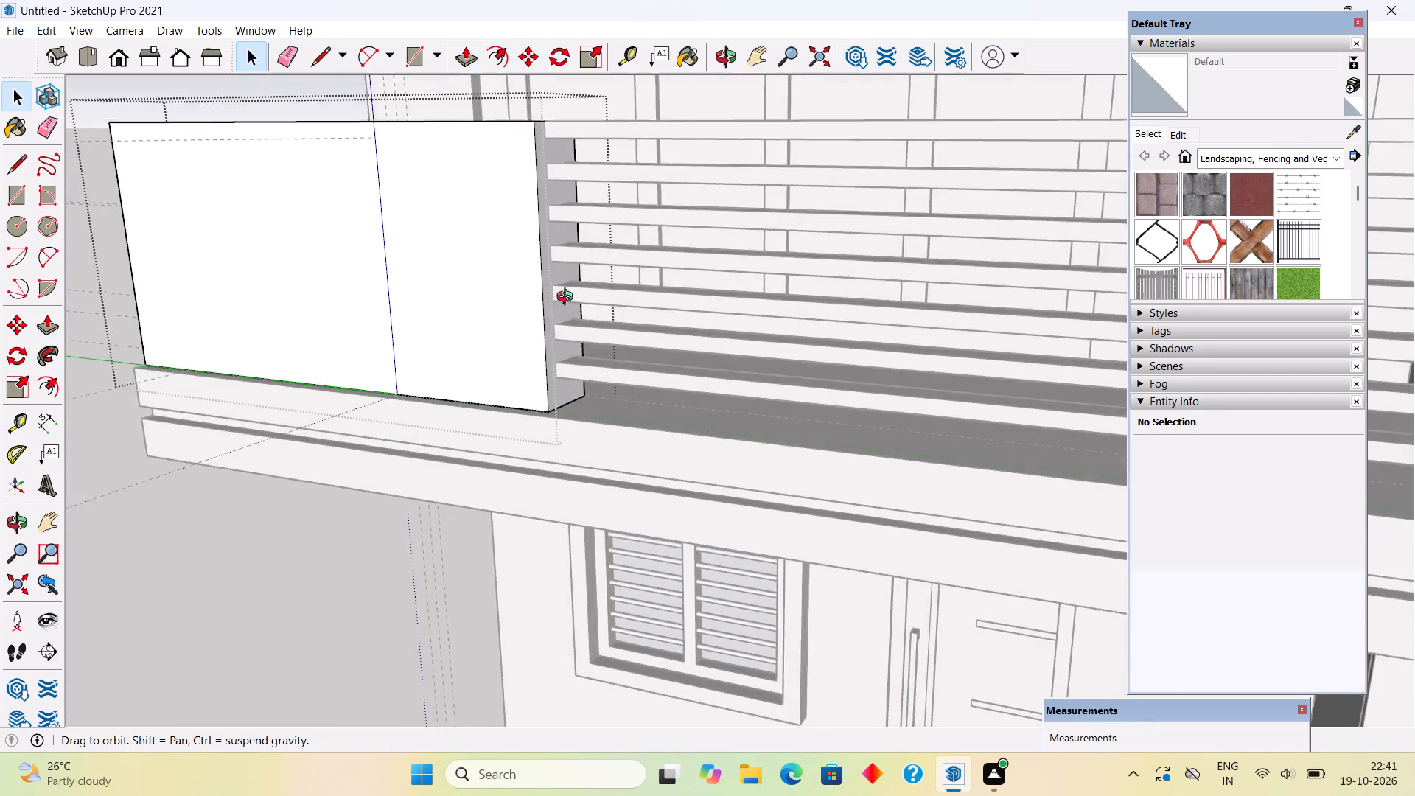
{"action": "middle_click_drag", "start_coordinate": [568, 298], "coordinate": [542, 265]}
{"action": "scroll", "coordinate": [541, 327], "scroll_direction": "up", "scroll_amount": 7}
{"action": "left_click", "coordinate": [542, 315]}
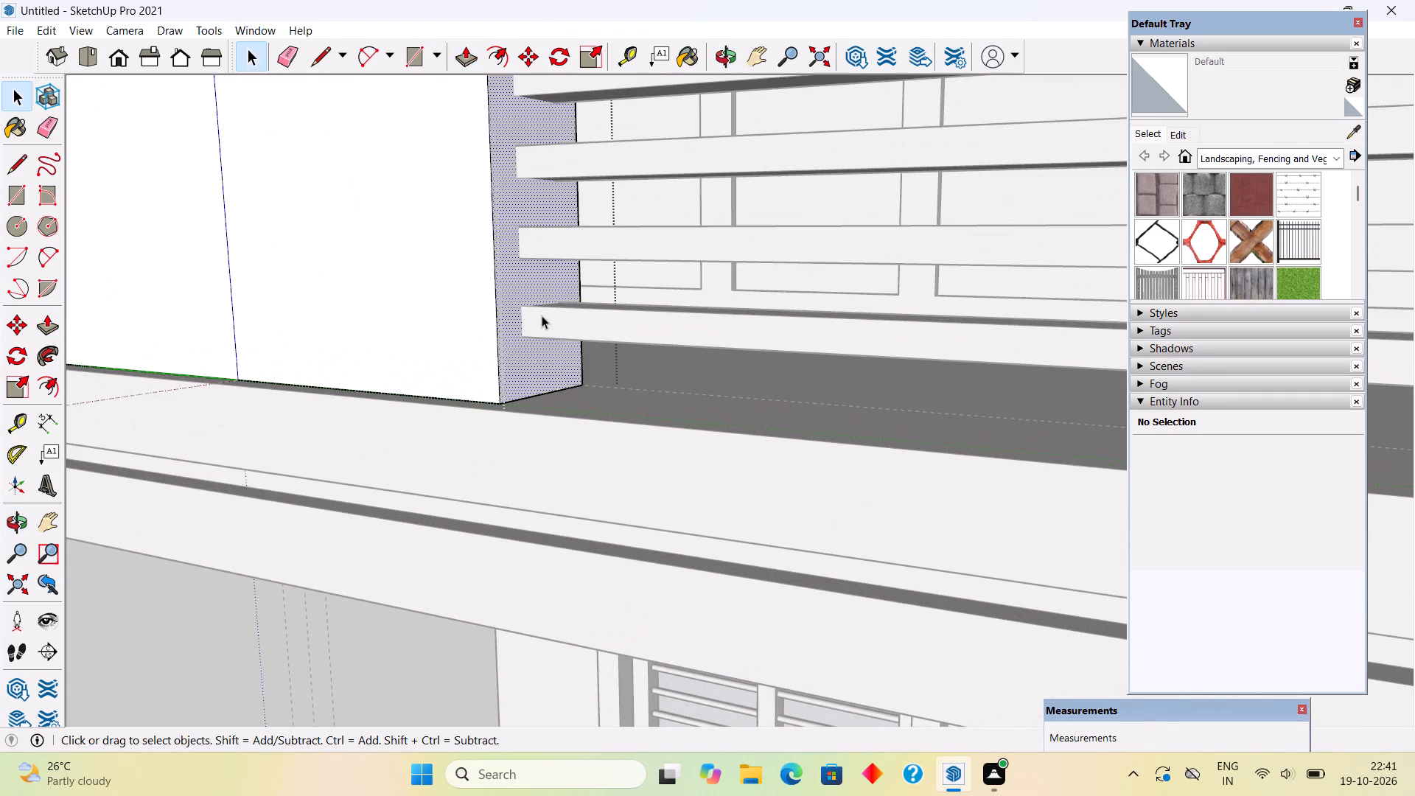
{"action": "left_click", "coordinate": [373, 667]}
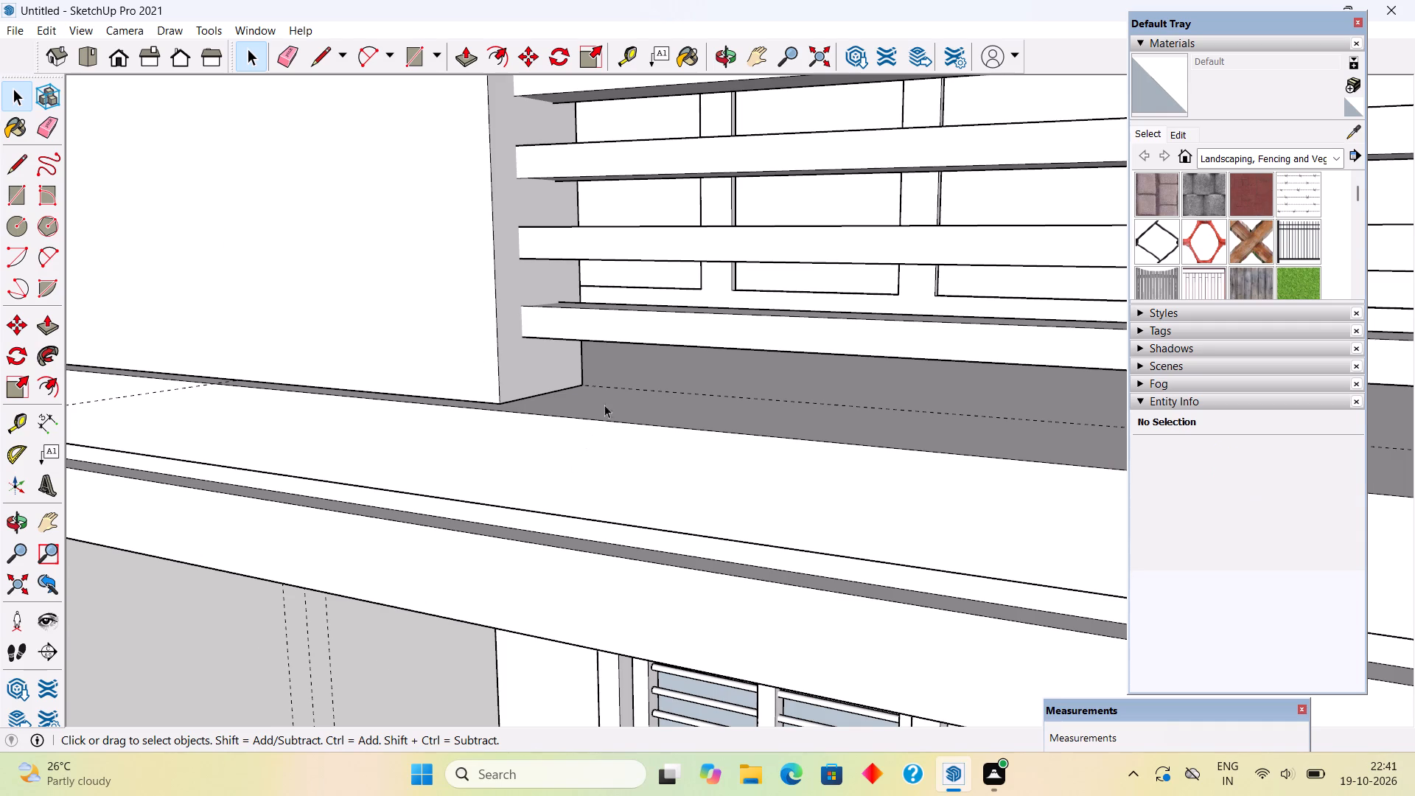
{"action": "left_click", "coordinate": [635, 304]}
{"action": "key", "text": "Delete"}
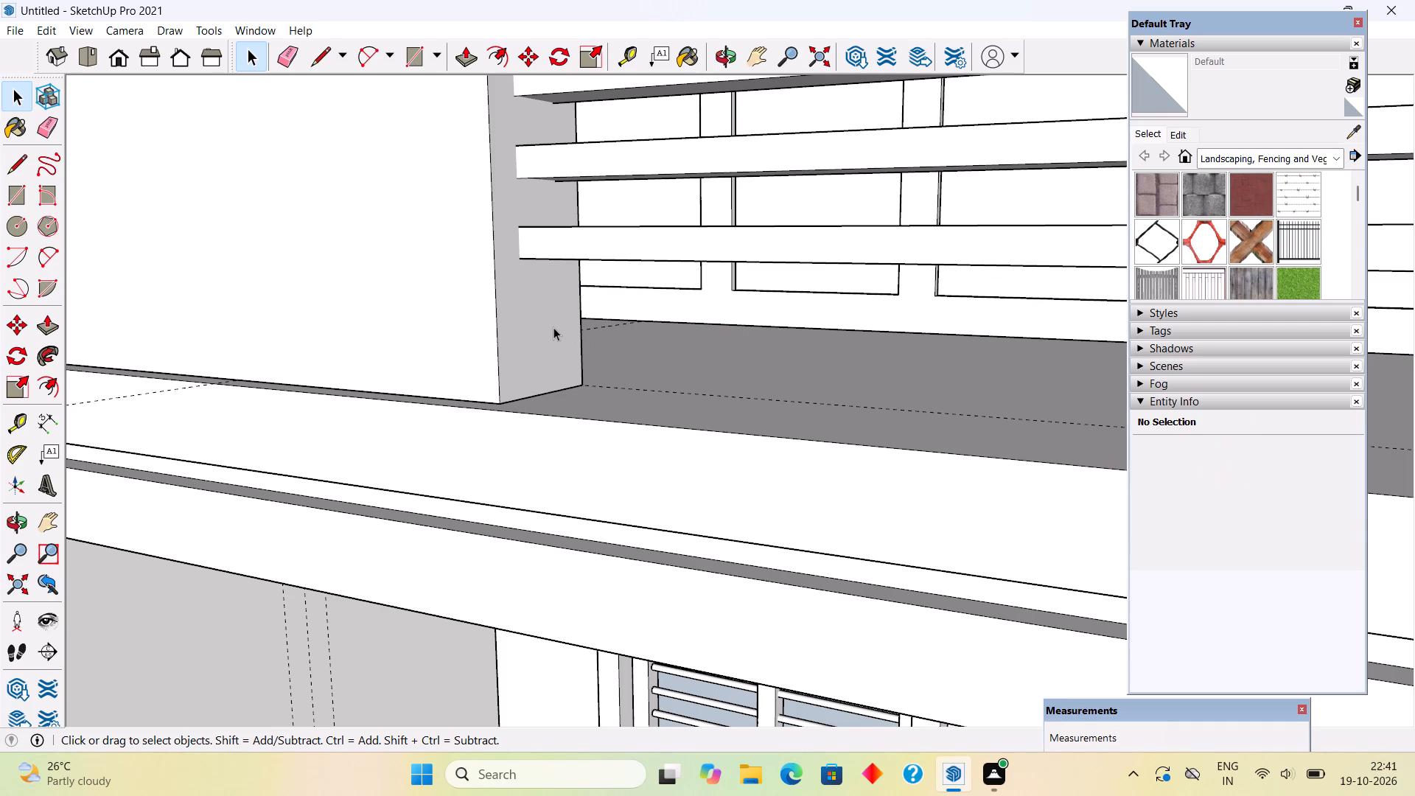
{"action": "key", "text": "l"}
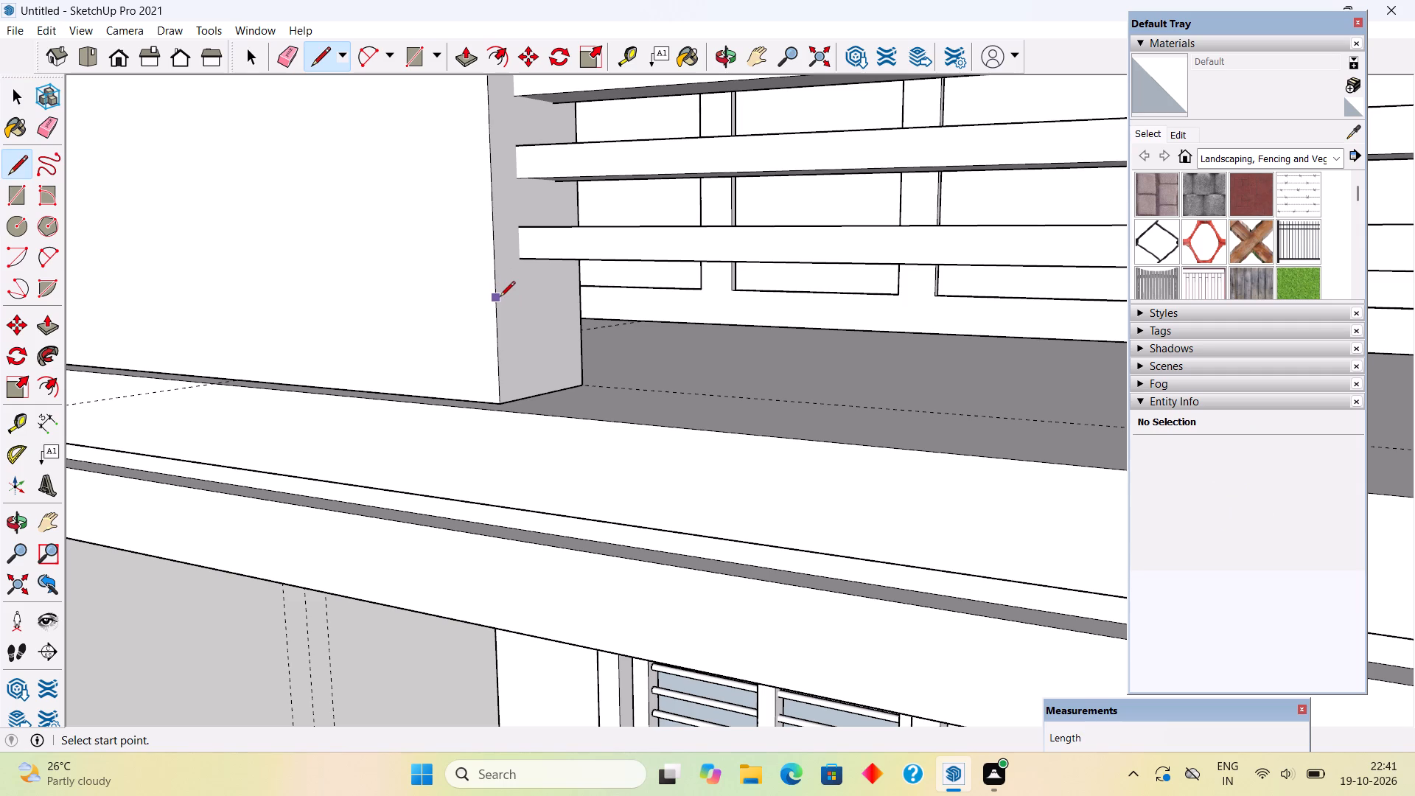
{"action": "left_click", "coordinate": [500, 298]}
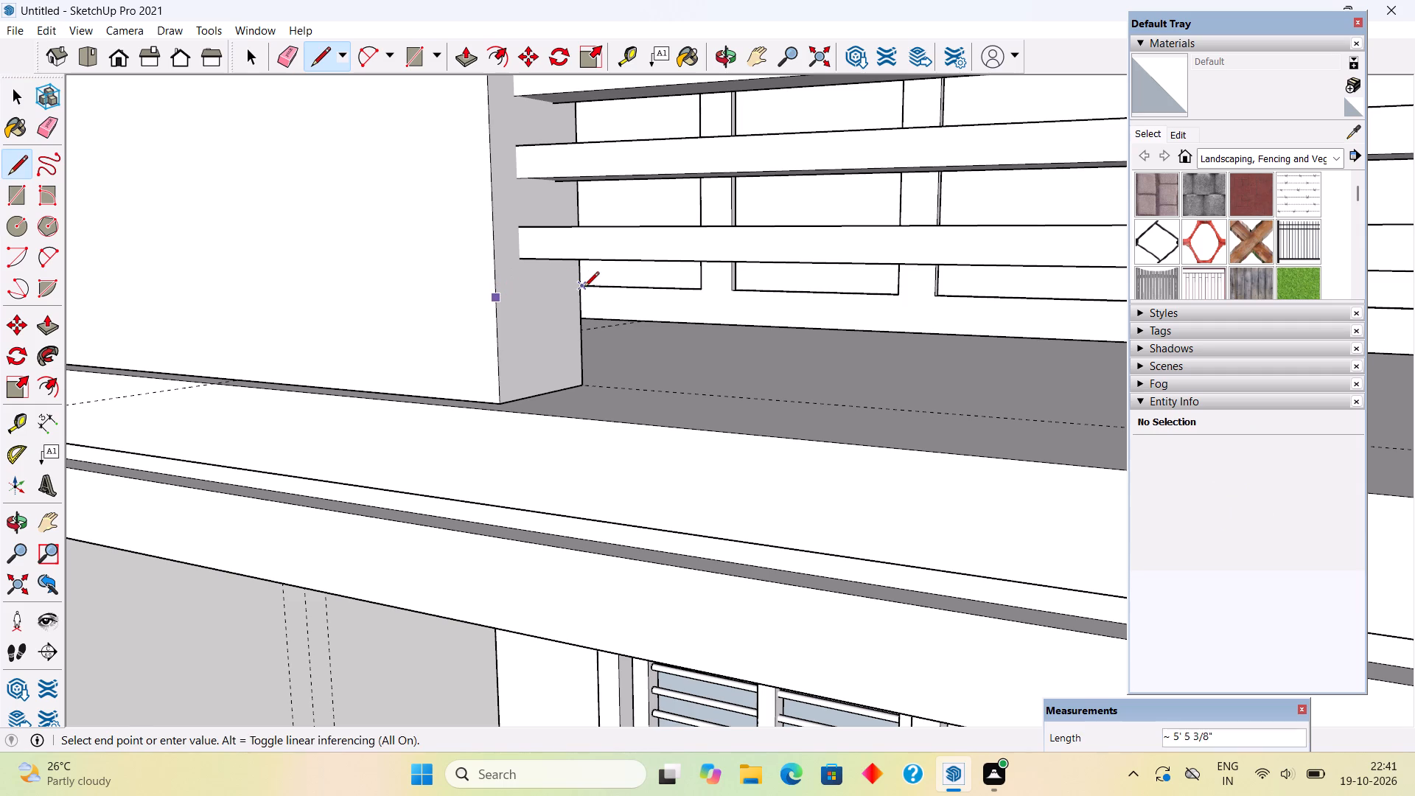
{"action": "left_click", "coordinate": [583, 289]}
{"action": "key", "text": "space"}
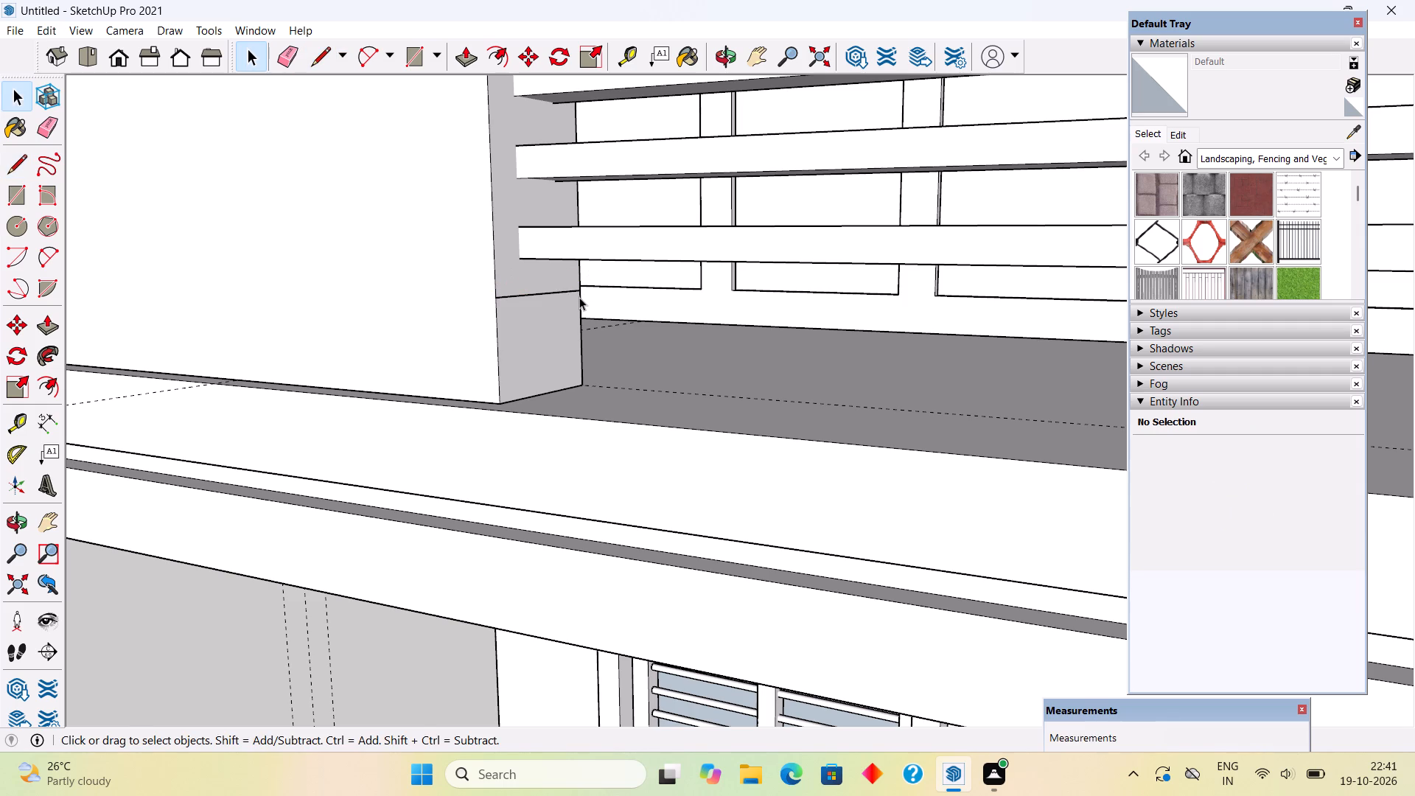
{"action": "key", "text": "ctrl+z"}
Inside the front parapet's group, draw a 9" line across the end face's lower part and pull the bottom strip 8' 11" along the front.
{"action": "key", "text": "space"}
{"action": "triple_click", "coordinate": [533, 329]}
{"action": "left_click", "coordinate": [533, 329]}
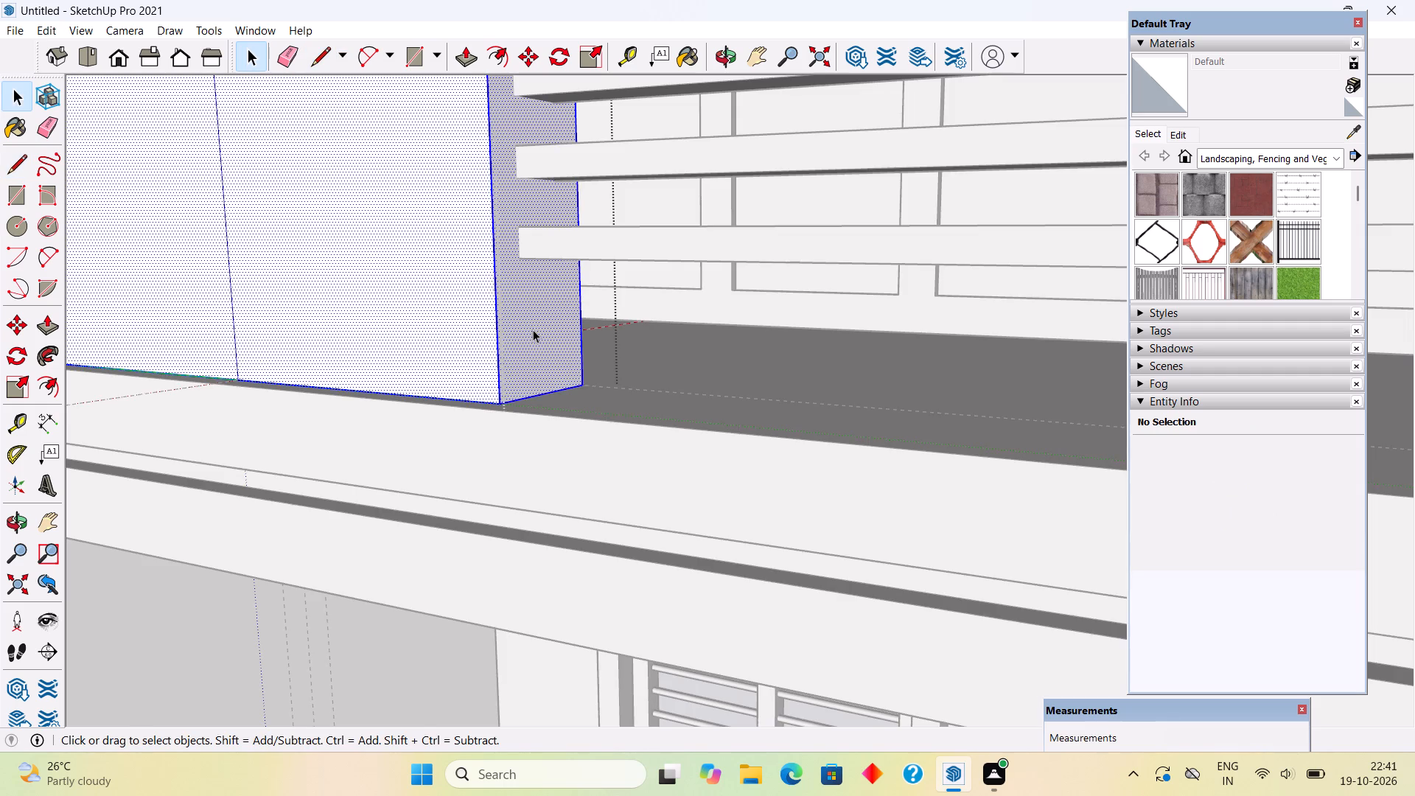
{"action": "key", "text": "l"}
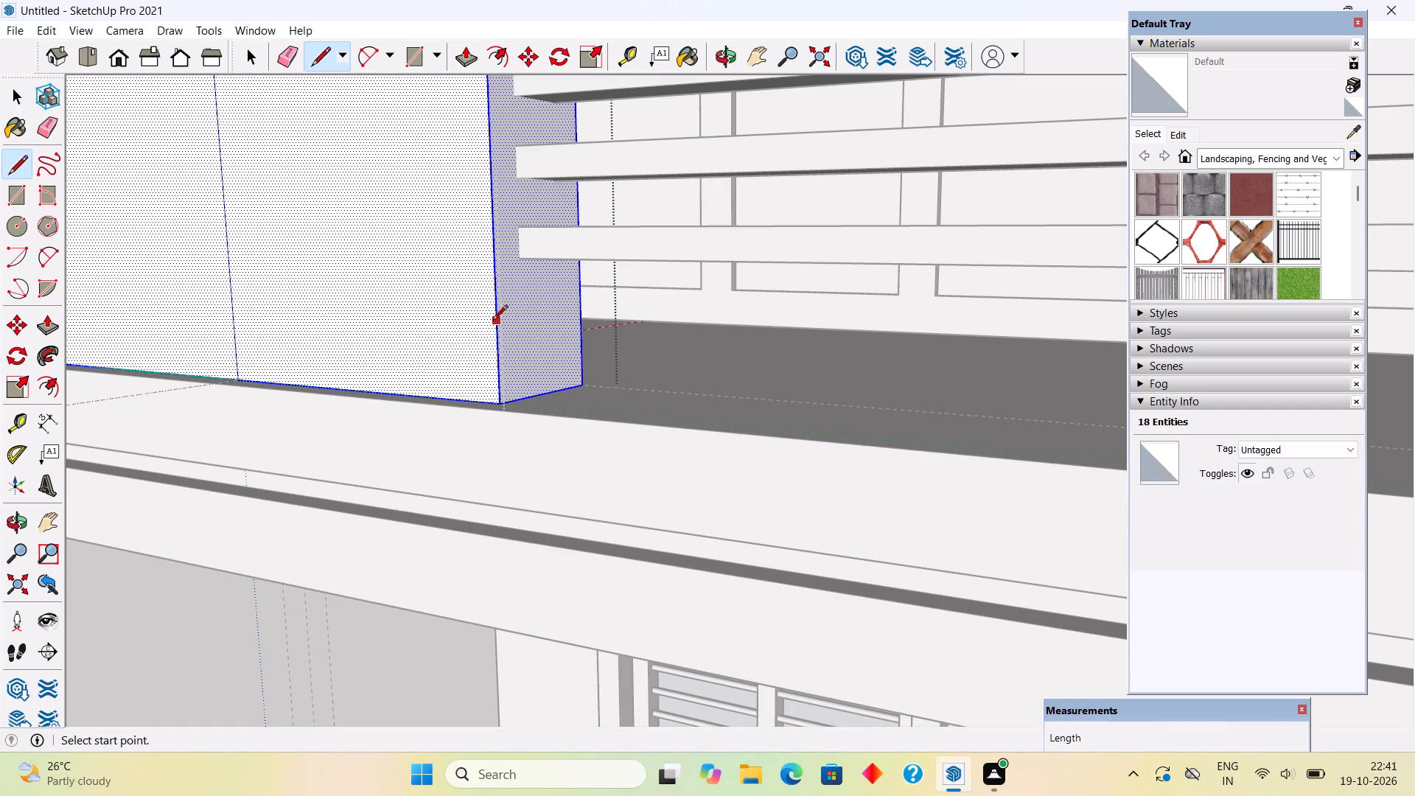
{"action": "left_click", "coordinate": [492, 321]}
{"action": "left_click", "coordinate": [578, 301]}
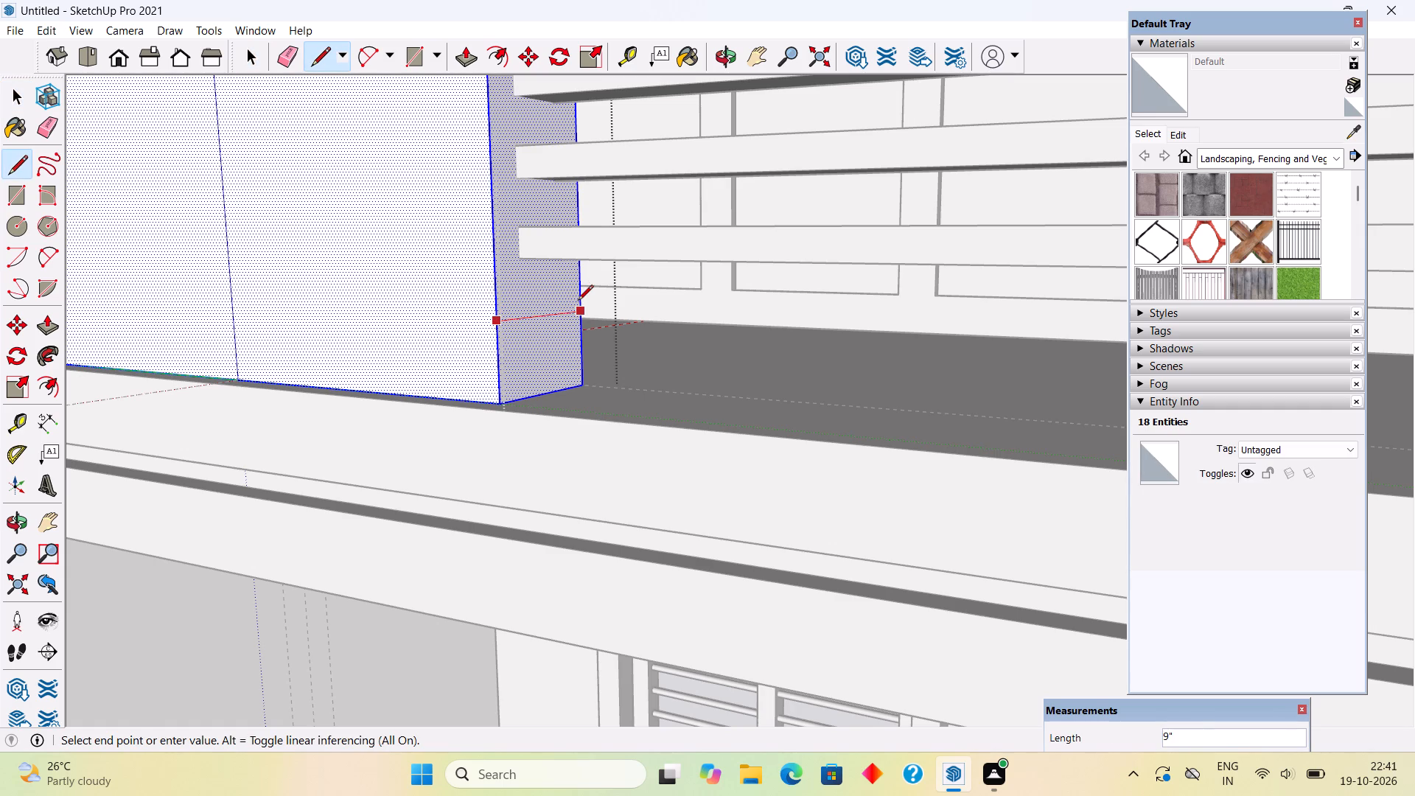
{"action": "key", "text": "p"}
{"action": "left_click", "coordinate": [545, 327]}
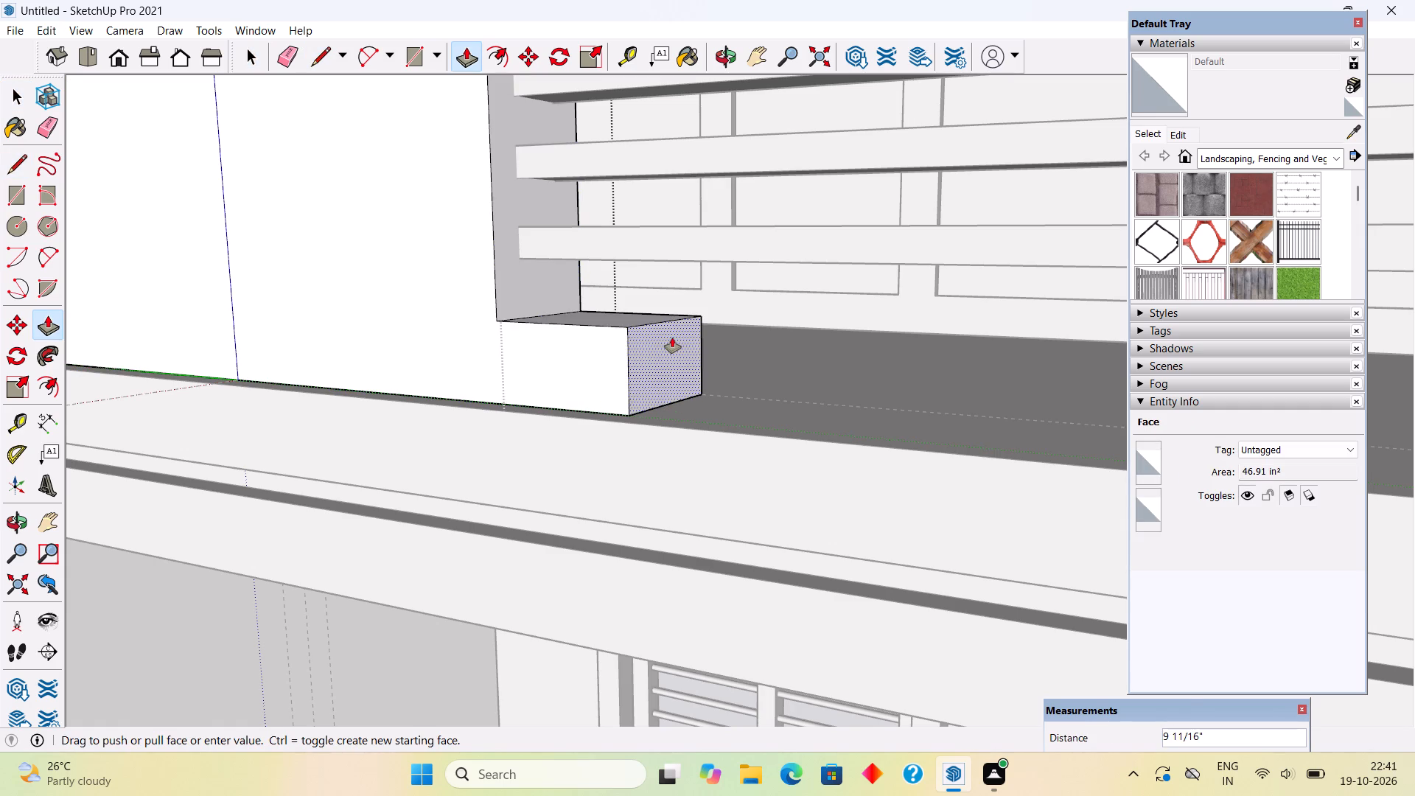
{"action": "scroll", "coordinate": [672, 338], "scroll_direction": "down", "scroll_amount": 19}
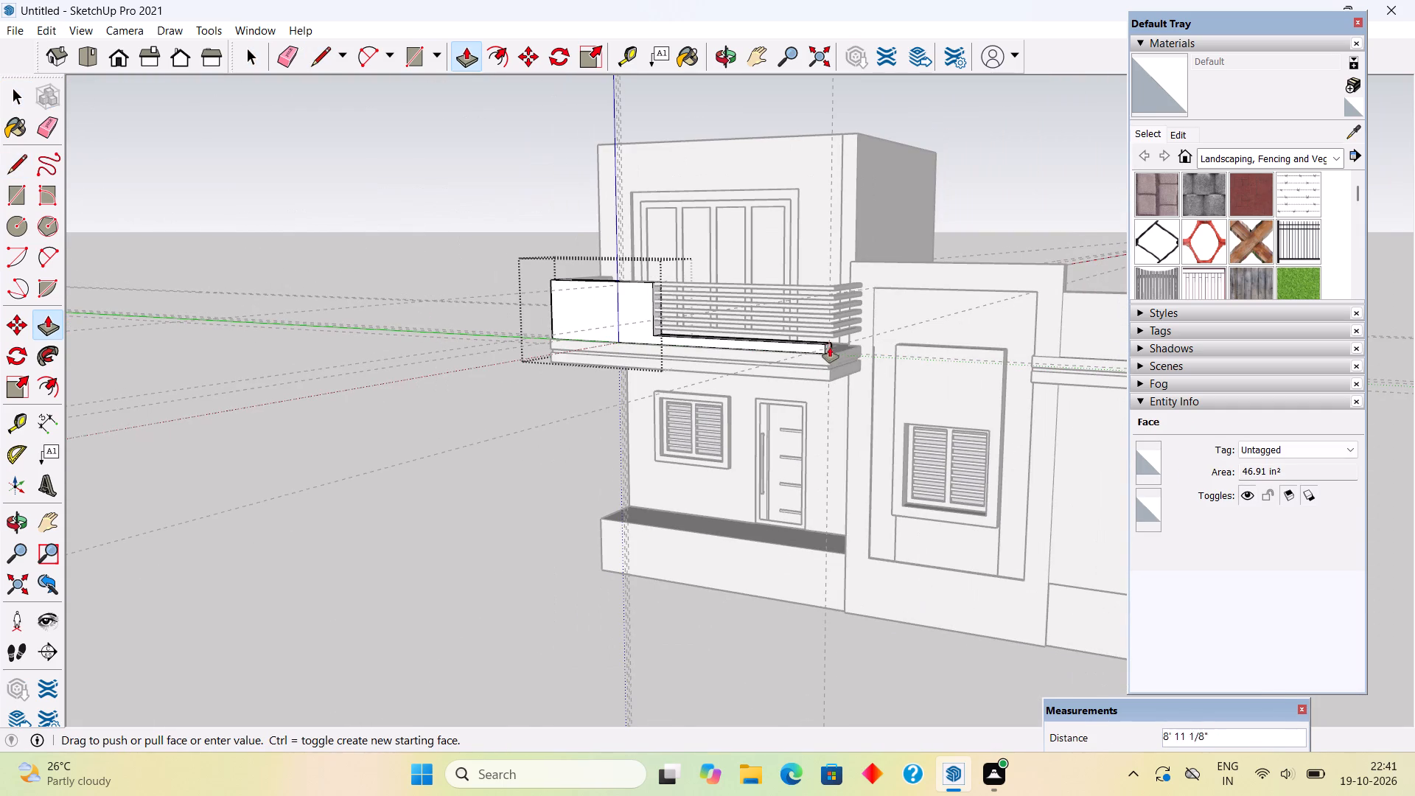
{"action": "left_click", "coordinate": [830, 364]}
Mark off the kerb's far end with a line on its inner face and pull it 3' 3 5/16" back towards the house wall.
{"action": "middle_click_drag", "start_coordinate": [876, 366], "coordinate": [677, 385]}
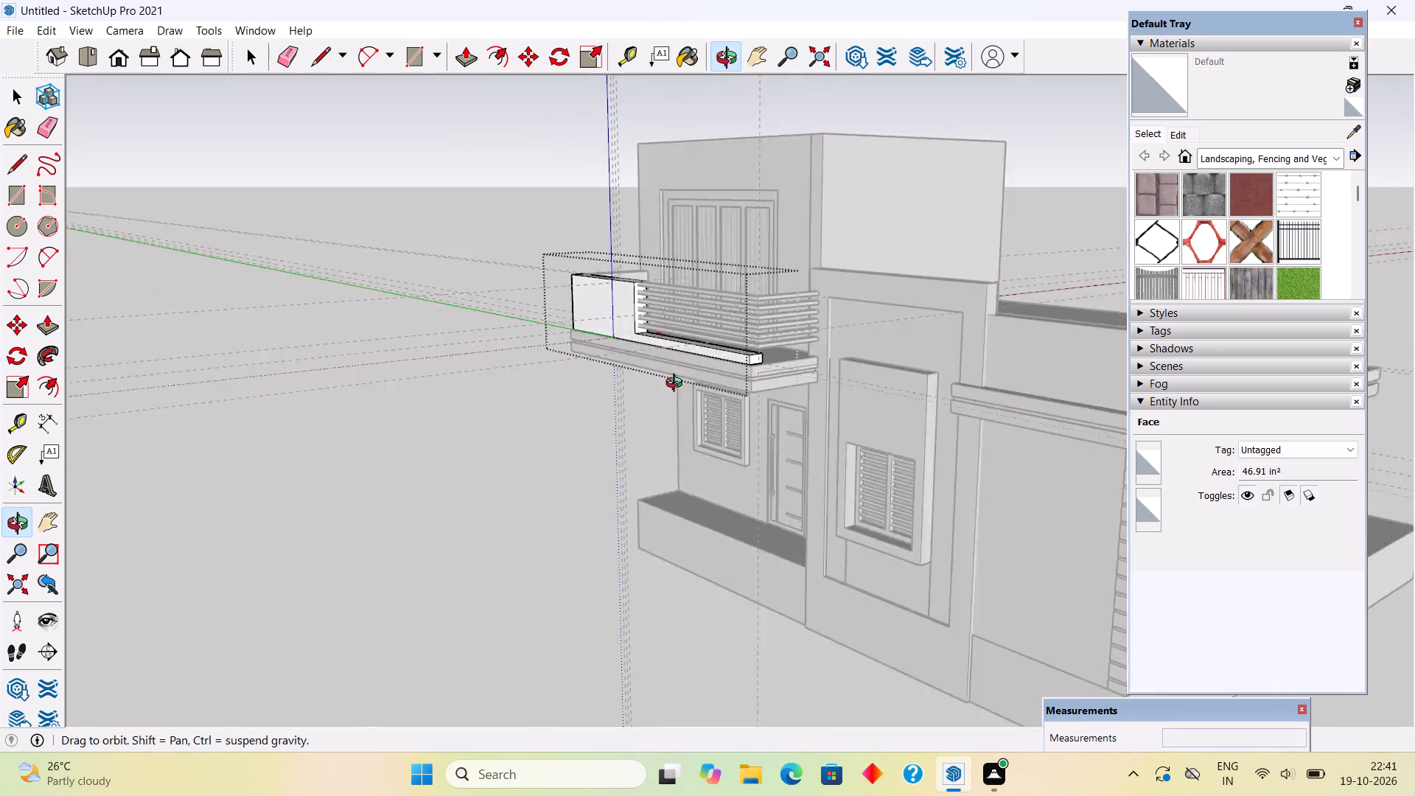
{"action": "middle_click_drag", "start_coordinate": [677, 385], "coordinate": [538, 433]}
{"action": "scroll", "coordinate": [724, 393], "scroll_direction": "up", "scroll_amount": 13}
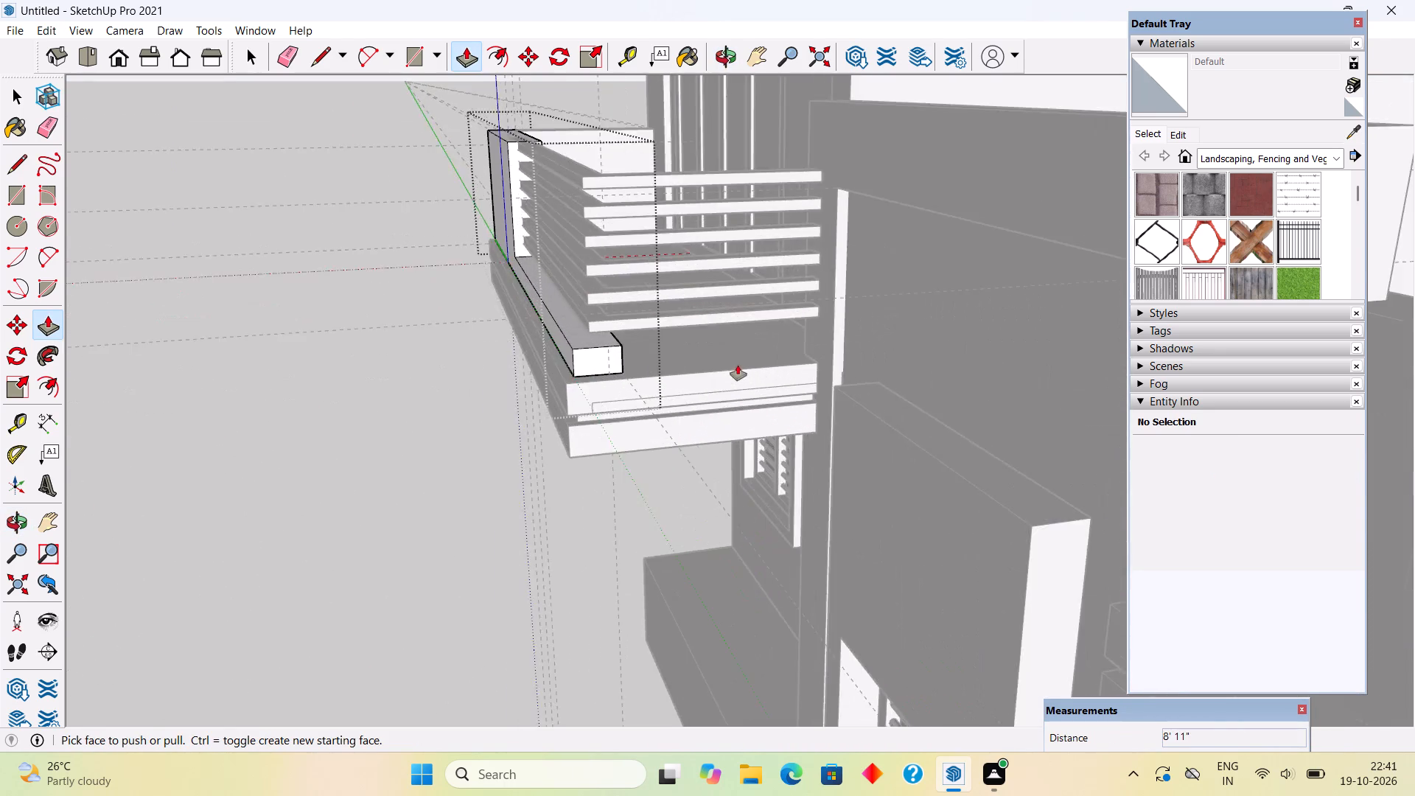
{"action": "scroll", "coordinate": [738, 365], "scroll_direction": "up", "scroll_amount": 10}
{"action": "middle_click_drag", "start_coordinate": [693, 329], "coordinate": [561, 329]}
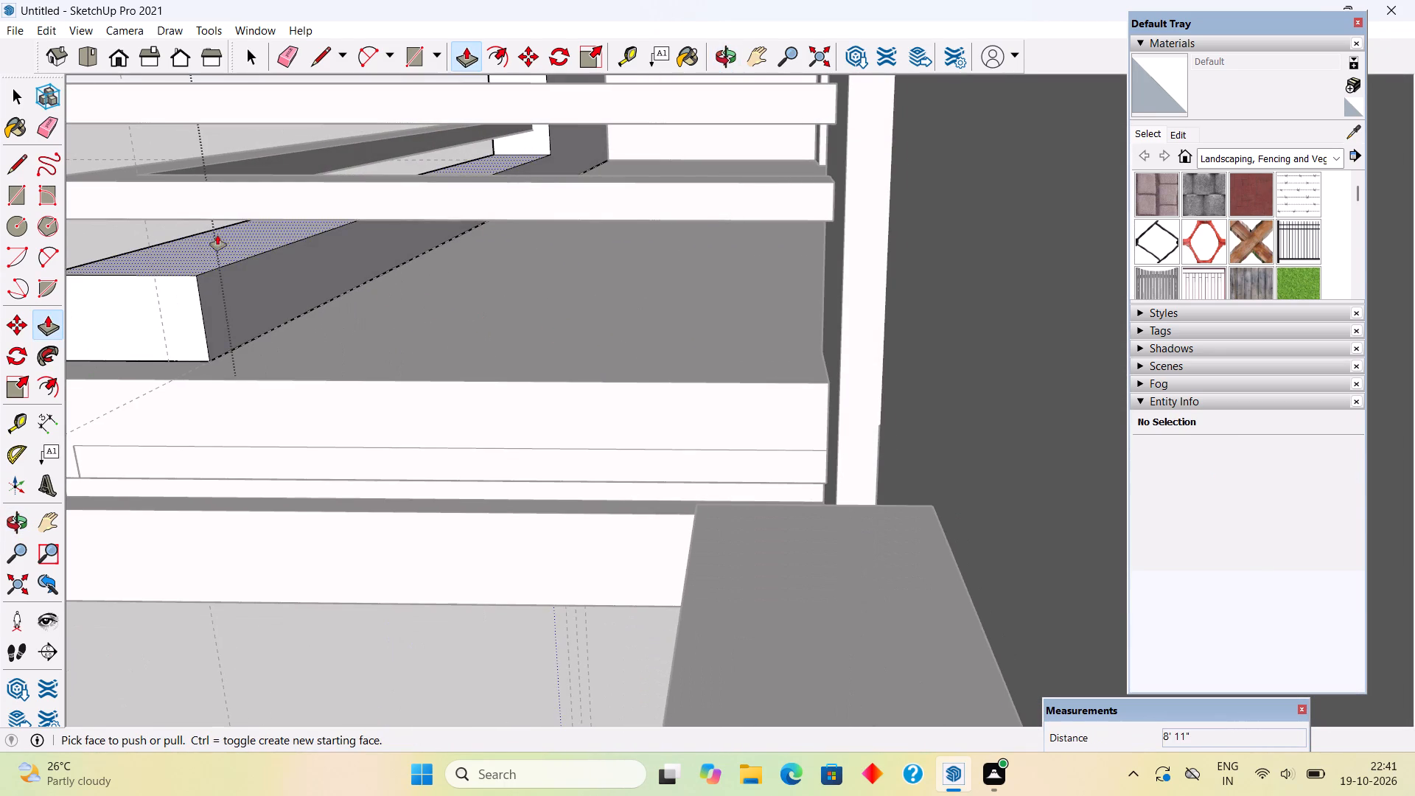
{"action": "scroll", "coordinate": [267, 252], "scroll_direction": "up", "scroll_amount": 4}
{"action": "key", "text": "l"}
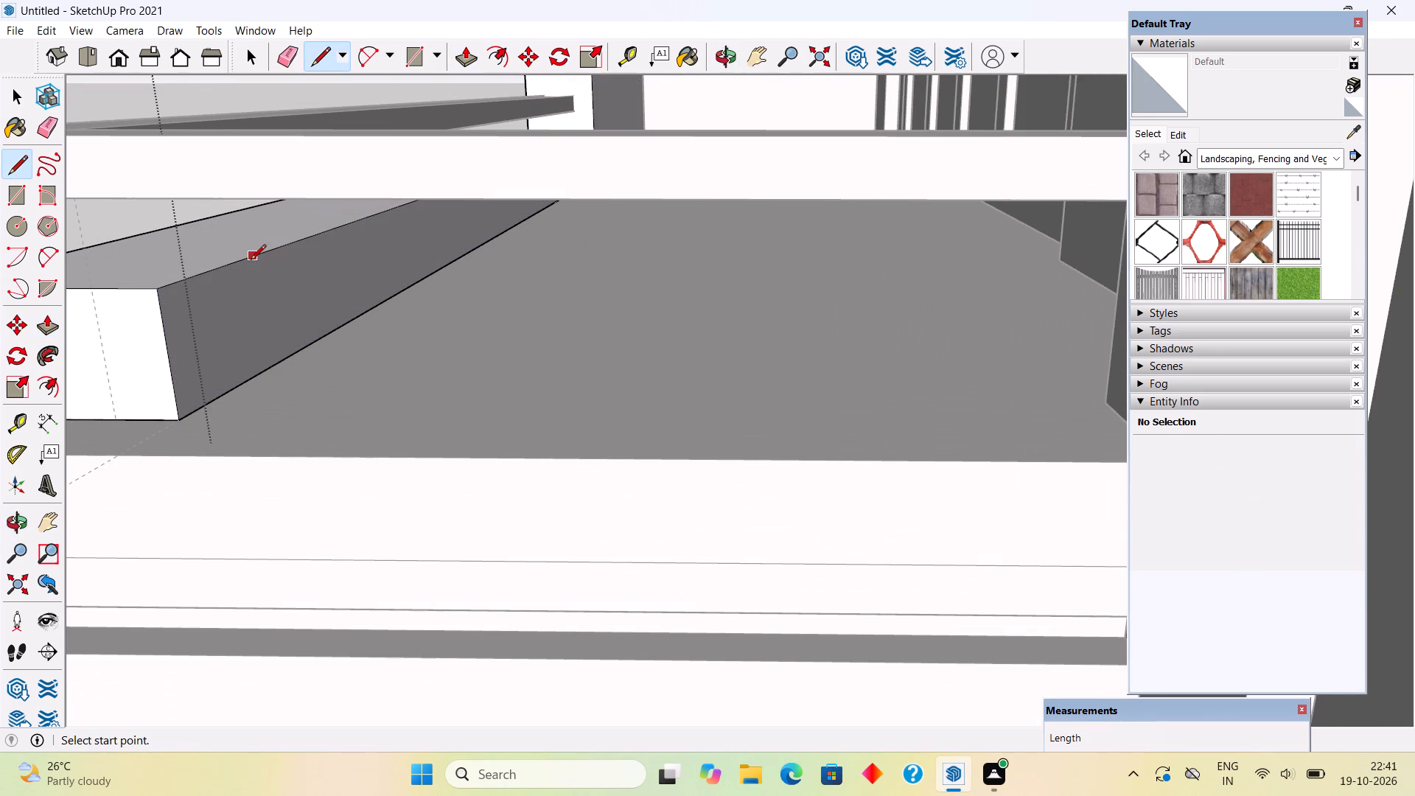
{"action": "left_click", "coordinate": [249, 261]}
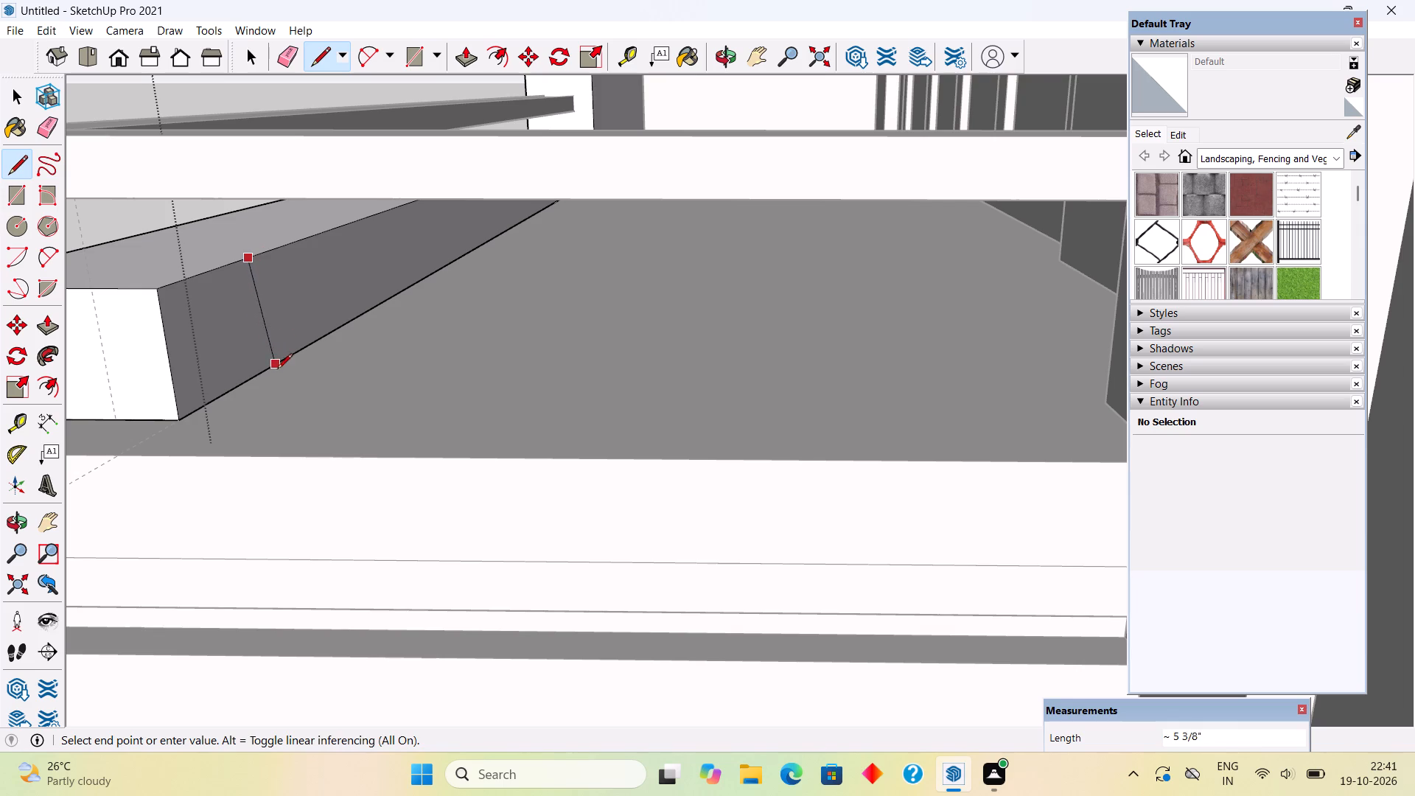
{"action": "left_click", "coordinate": [268, 377]}
{"action": "key", "text": "p"}
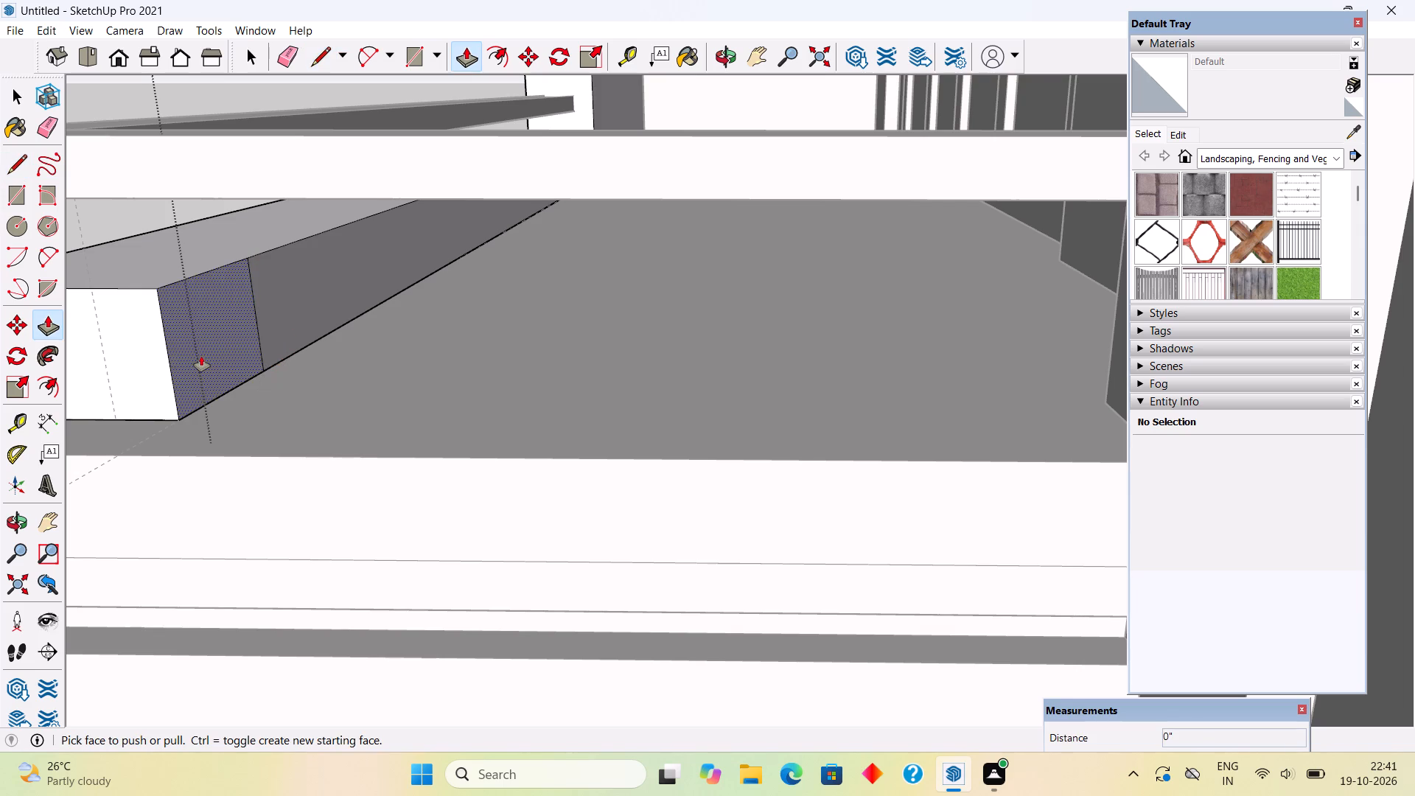
{"action": "left_click", "coordinate": [201, 356]}
{"action": "scroll", "coordinate": [411, 359], "scroll_direction": "down", "scroll_amount": 11}
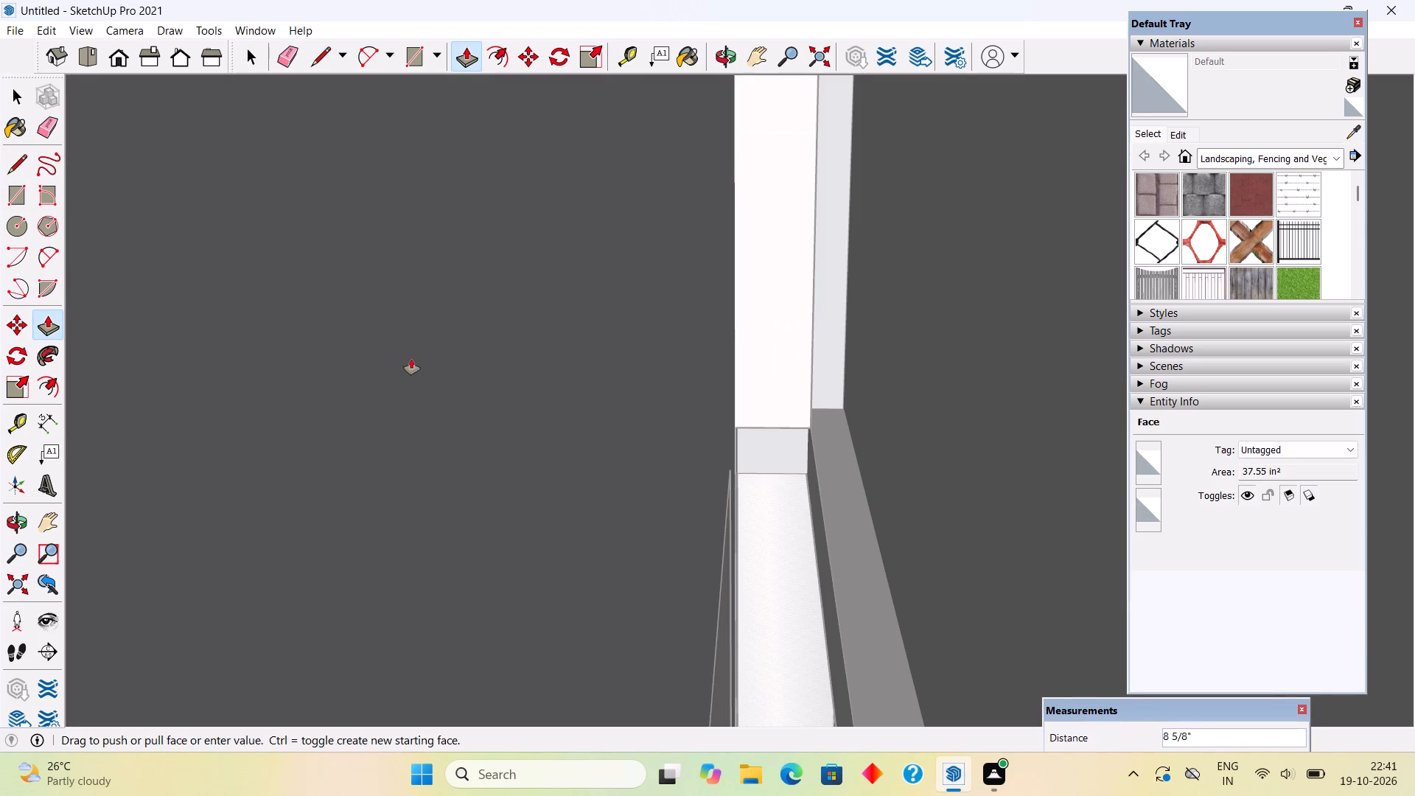
{"action": "left_click", "coordinate": [17, 579]}
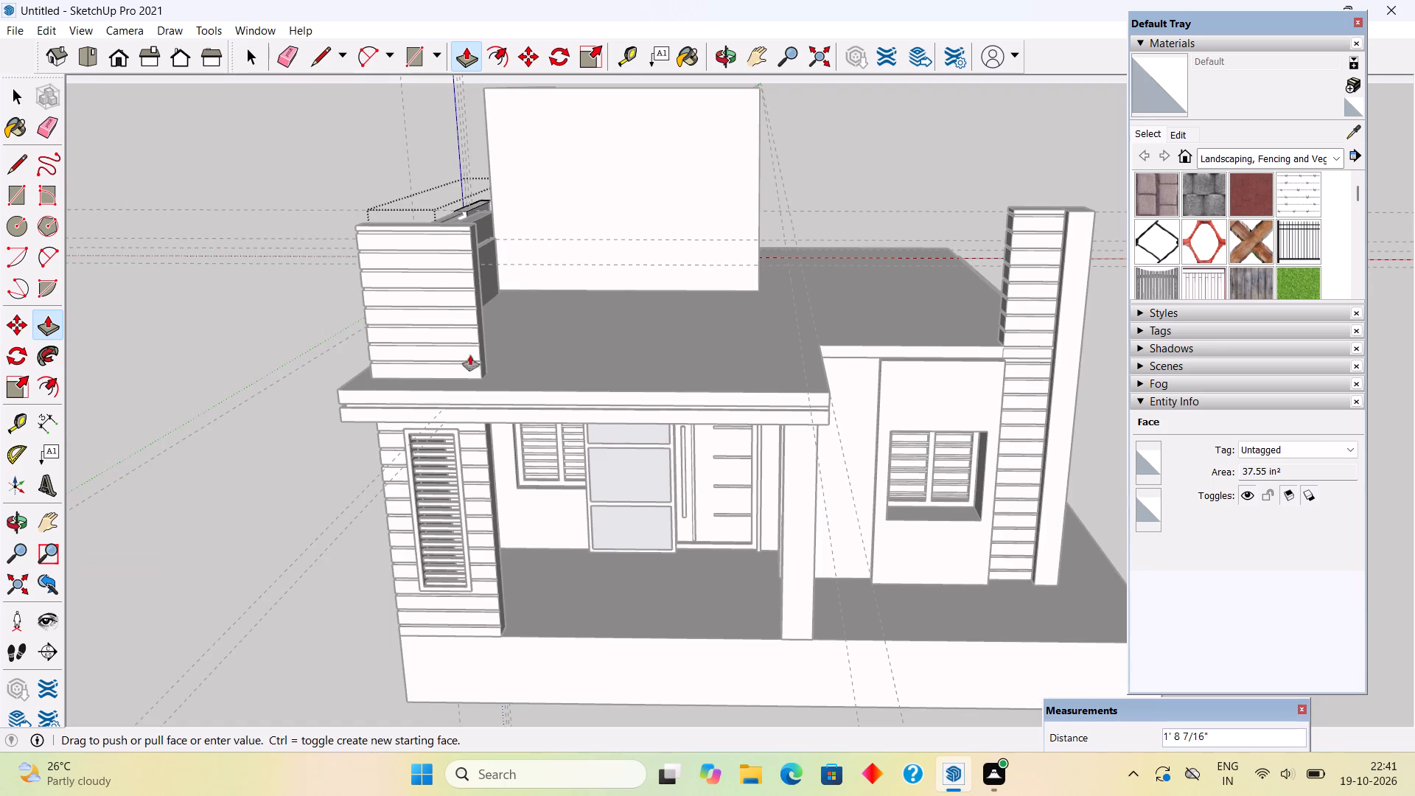
{"action": "scroll", "coordinate": [406, 310], "scroll_direction": "up", "scroll_amount": 4}
{"action": "middle_click_drag", "start_coordinate": [329, 341], "coordinate": [495, 338]}
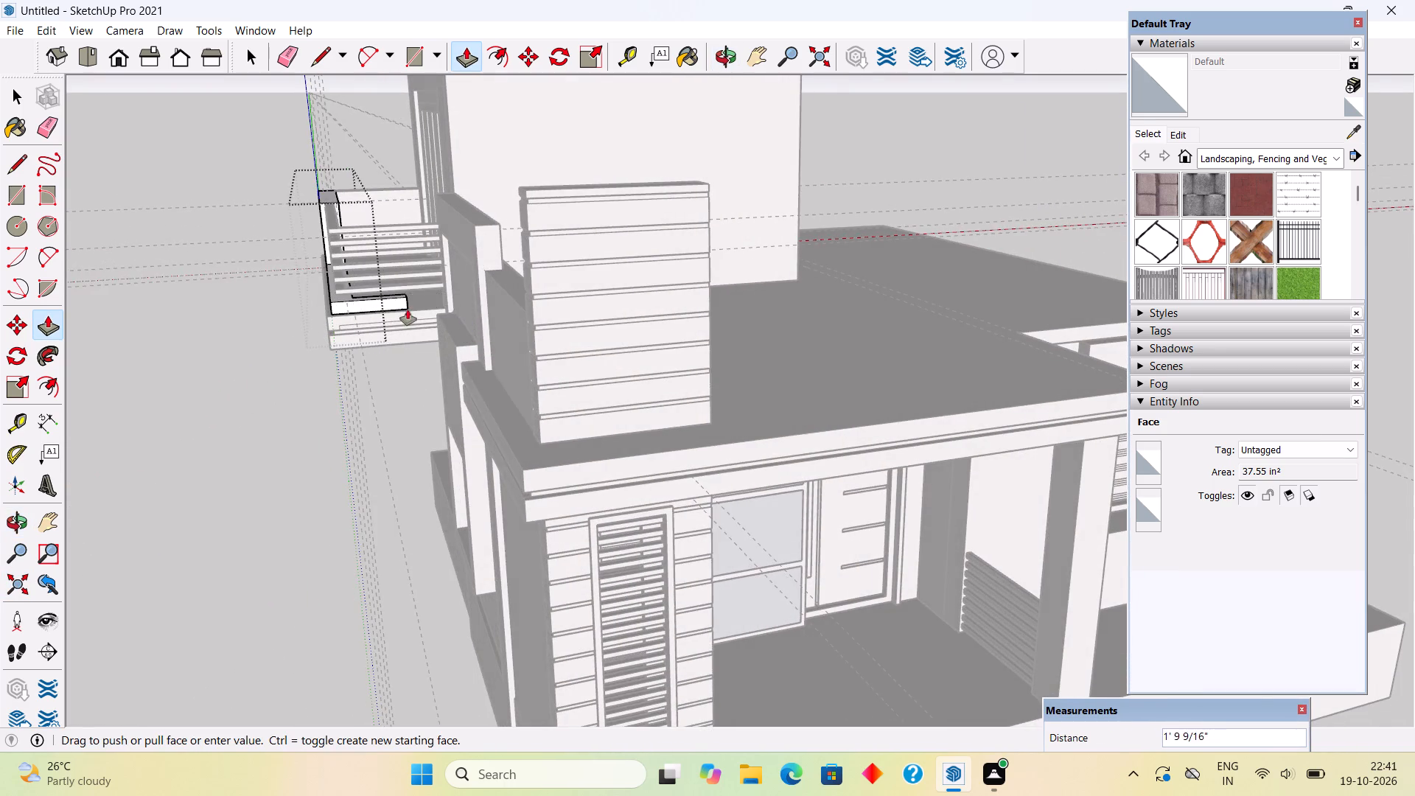
{"action": "scroll", "coordinate": [408, 310], "scroll_direction": "up", "scroll_amount": 5}
{"action": "left_click", "coordinate": [475, 295]}
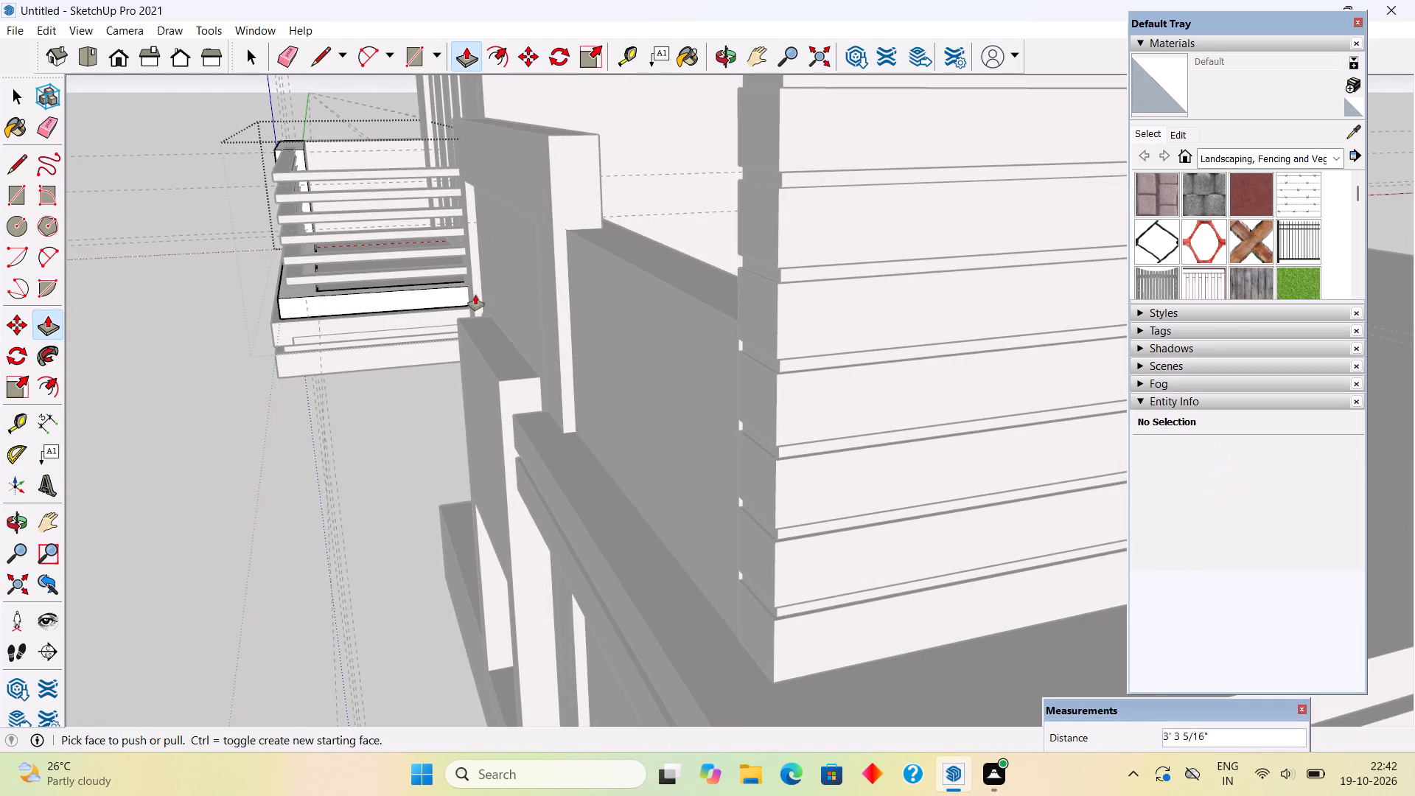
Pull the outer side face of the kerb's return 4" outward, in line with the side of the railing.
{"action": "key", "text": "space"}
{"action": "left_click", "coordinate": [237, 291]}
{"action": "middle_click_drag", "start_coordinate": [337, 353], "coordinate": [675, 374]}
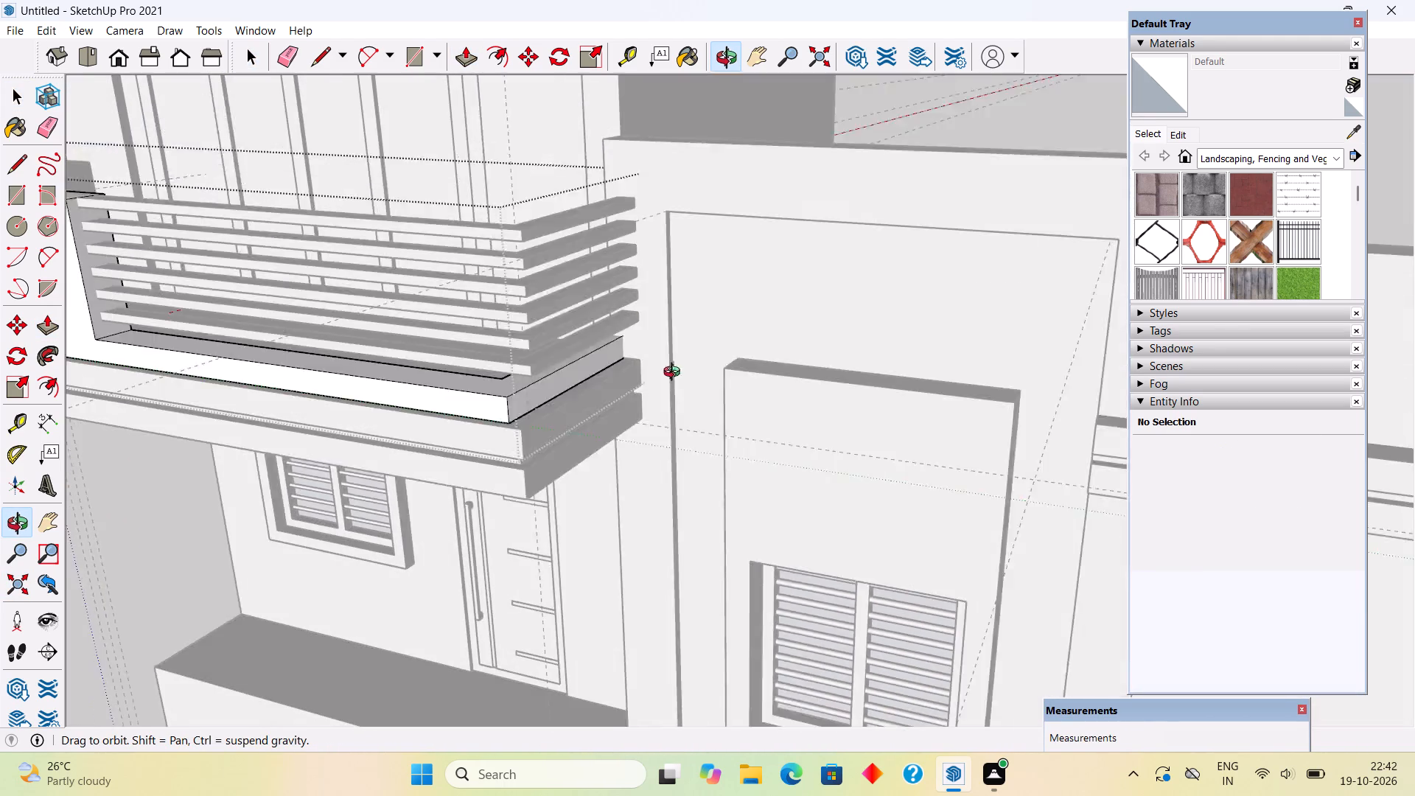
{"action": "middle_click_drag", "start_coordinate": [675, 374], "coordinate": [753, 389]}
{"action": "scroll", "coordinate": [683, 416], "scroll_direction": "up", "scroll_amount": 4}
{"action": "middle_click_drag", "start_coordinate": [636, 367], "coordinate": [634, 366]}
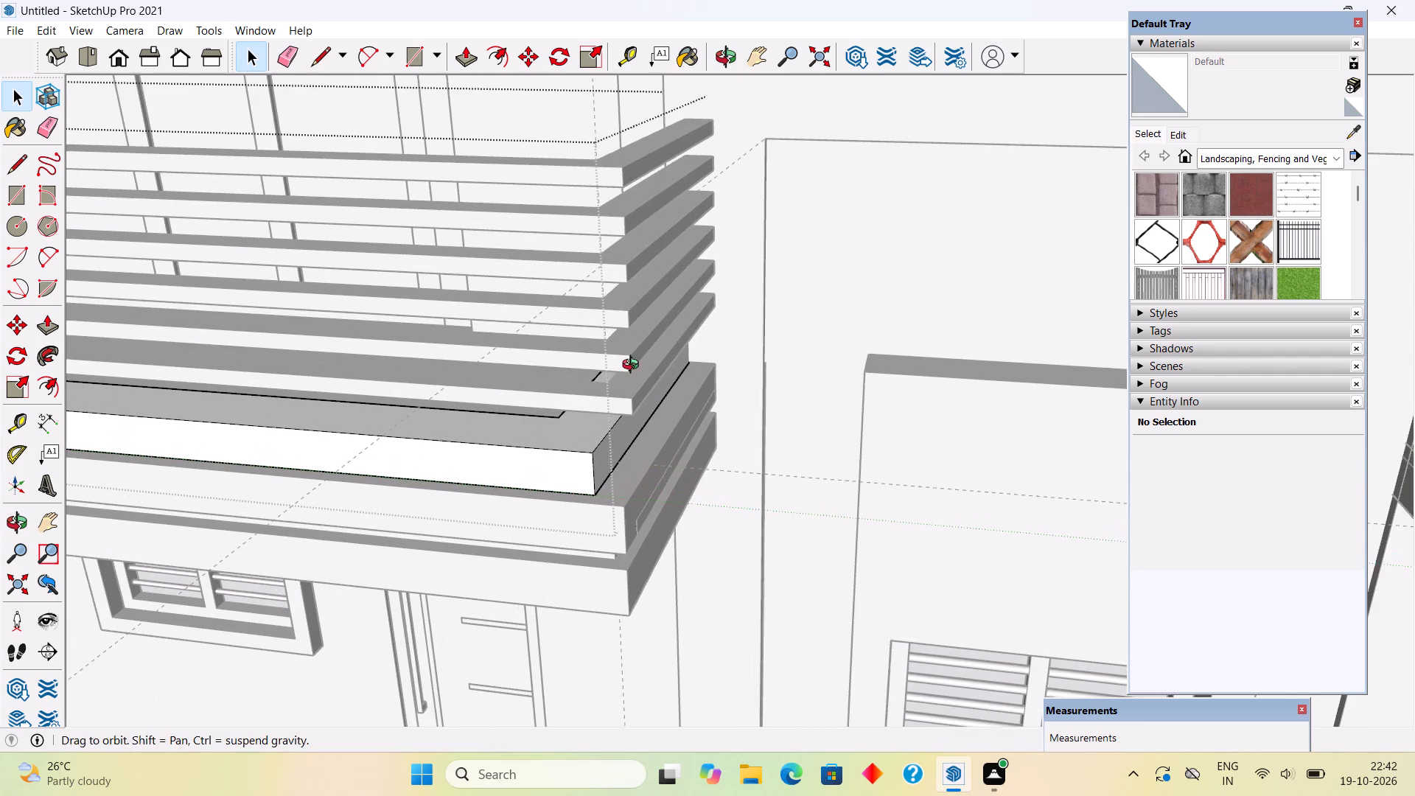
{"action": "middle_click_drag", "start_coordinate": [634, 366], "coordinate": [629, 366]}
{"action": "scroll", "coordinate": [612, 418], "scroll_direction": "up", "scroll_amount": 5}
{"action": "left_click", "coordinate": [613, 434]}
{"action": "key", "text": "p"}
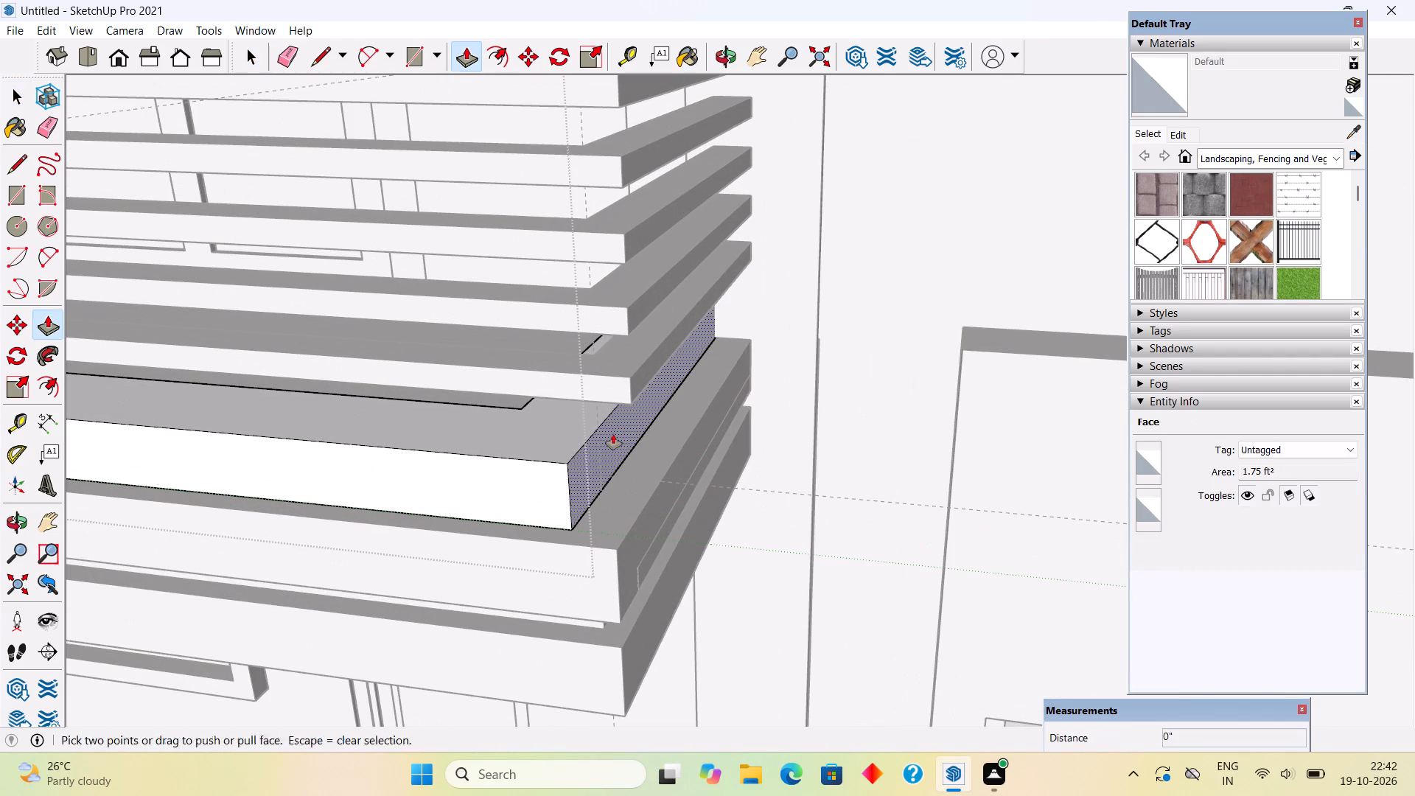
{"action": "left_click", "coordinate": [613, 434]}
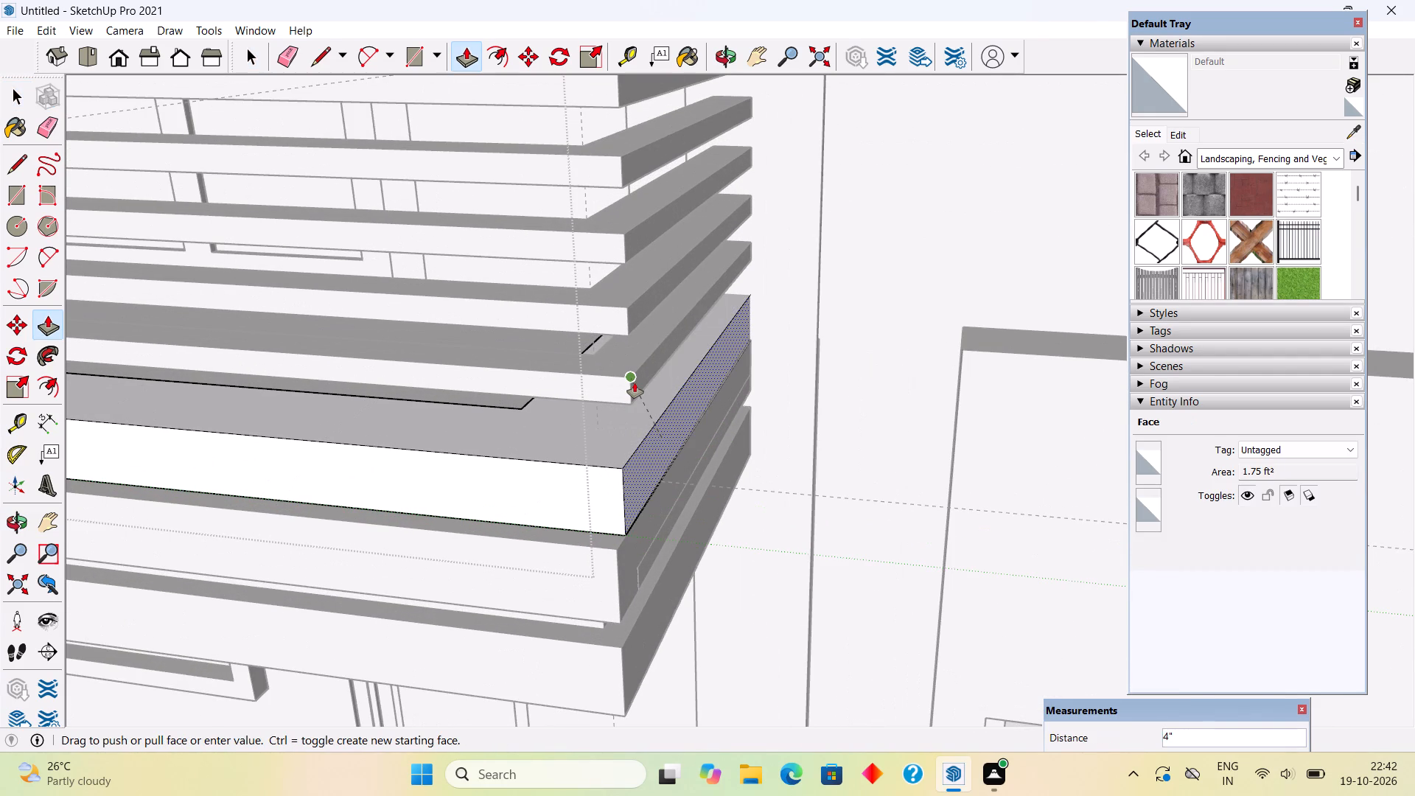
{"action": "left_click", "coordinate": [634, 397]}
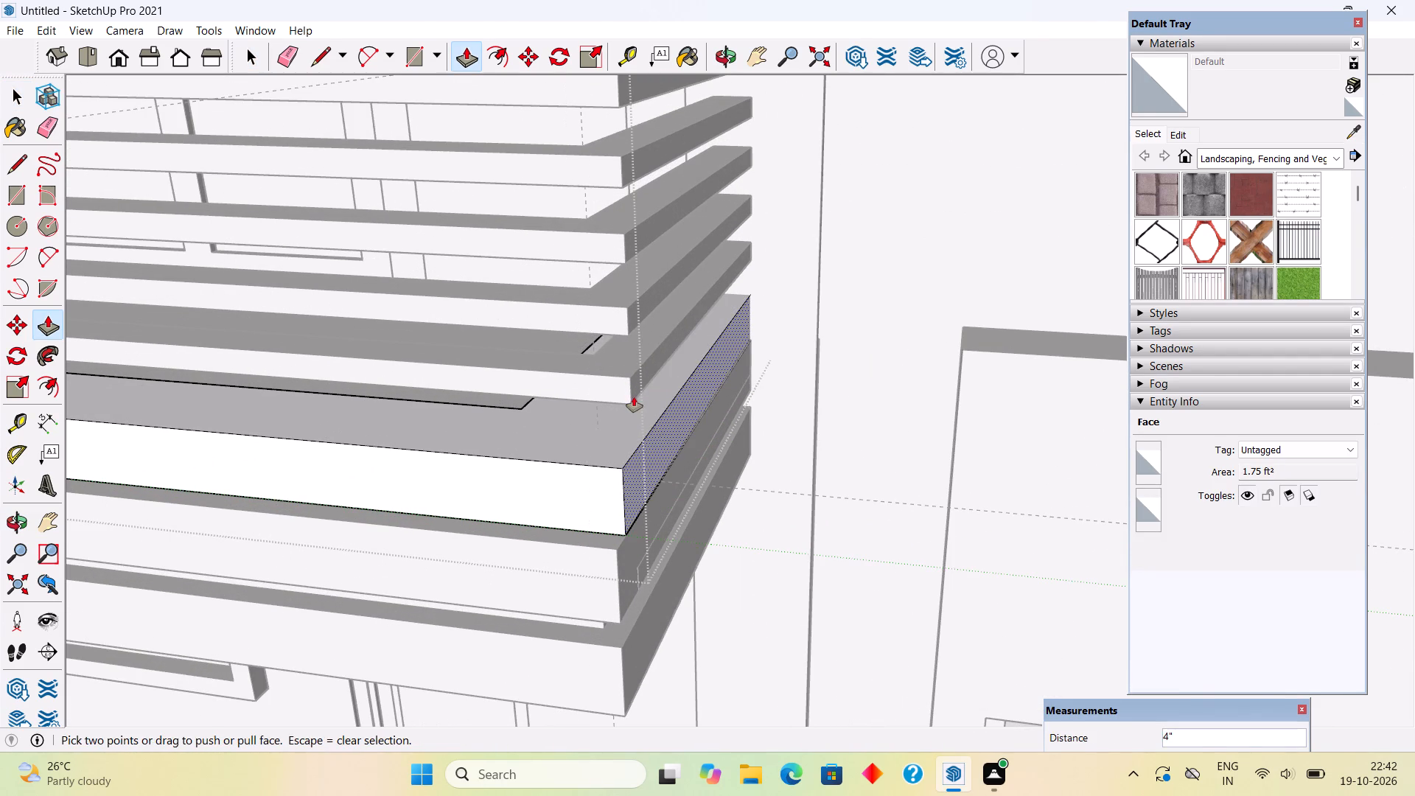
{"action": "key", "text": "space"}
{"action": "scroll", "coordinate": [649, 419], "scroll_direction": "down", "scroll_amount": 15}
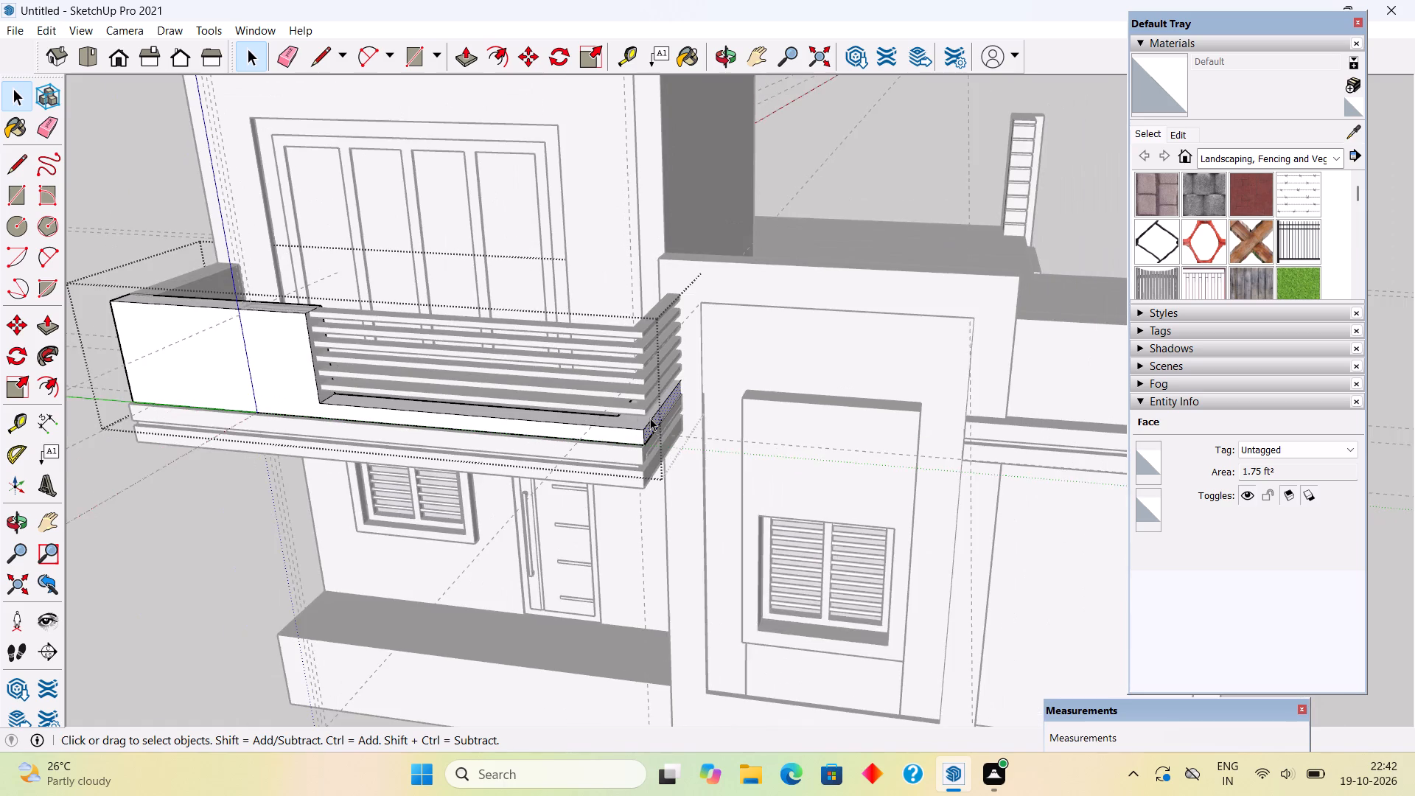
Delete the long stray edge running along the slab's side face below the kerb's return.
{"action": "scroll", "coordinate": [657, 427], "scroll_direction": "up", "scroll_amount": 13}
{"action": "double_click", "coordinate": [662, 435]}
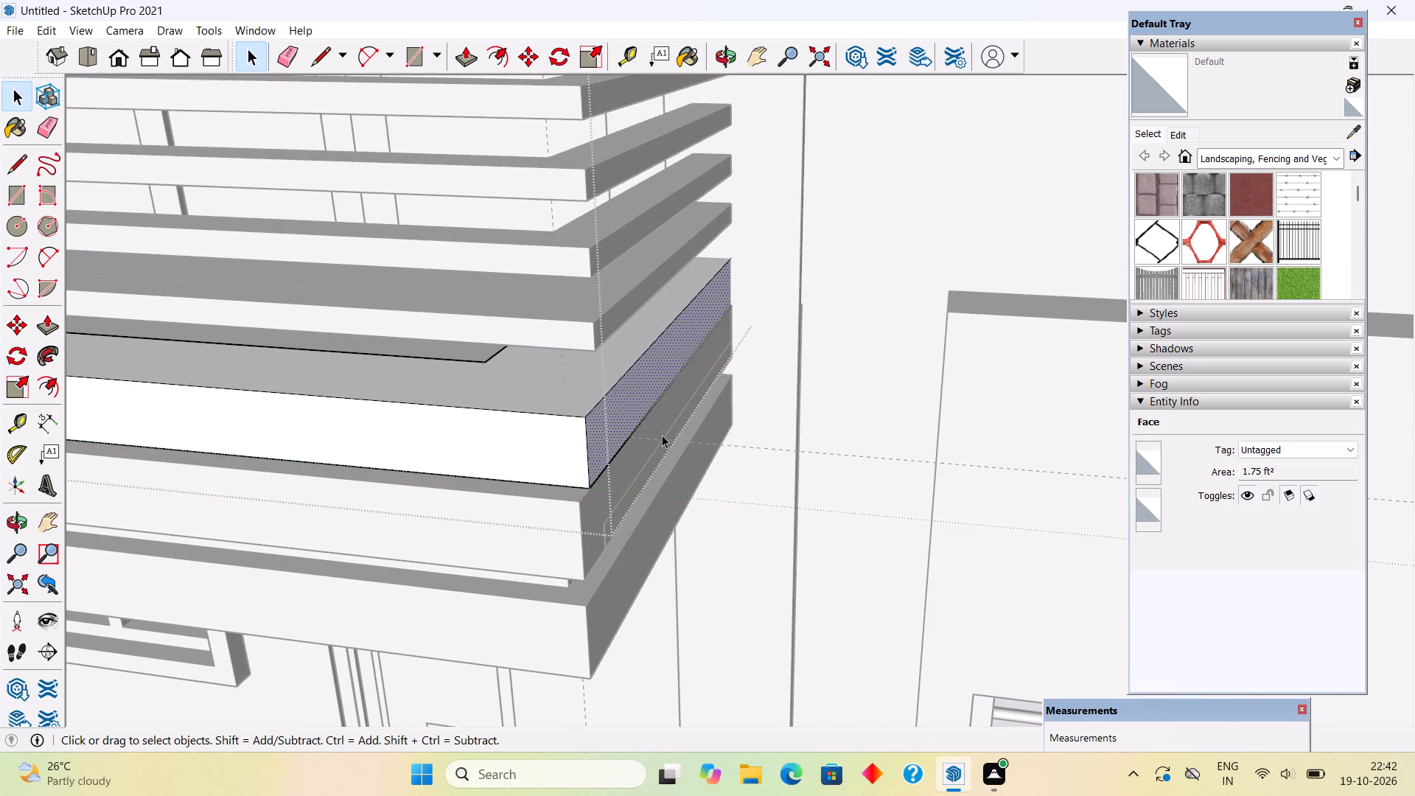
{"action": "left_click", "coordinate": [662, 435]}
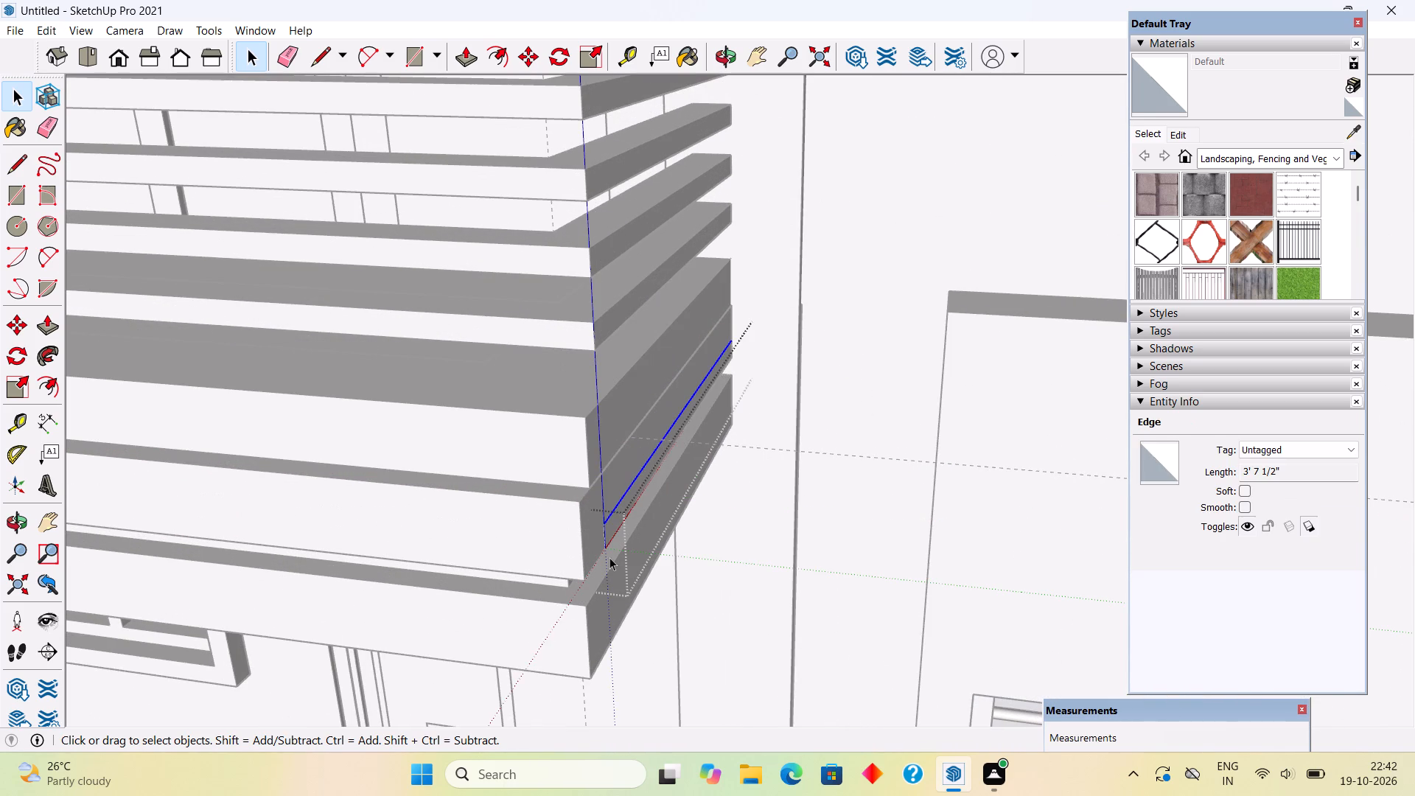
{"action": "key", "text": "Delete"}
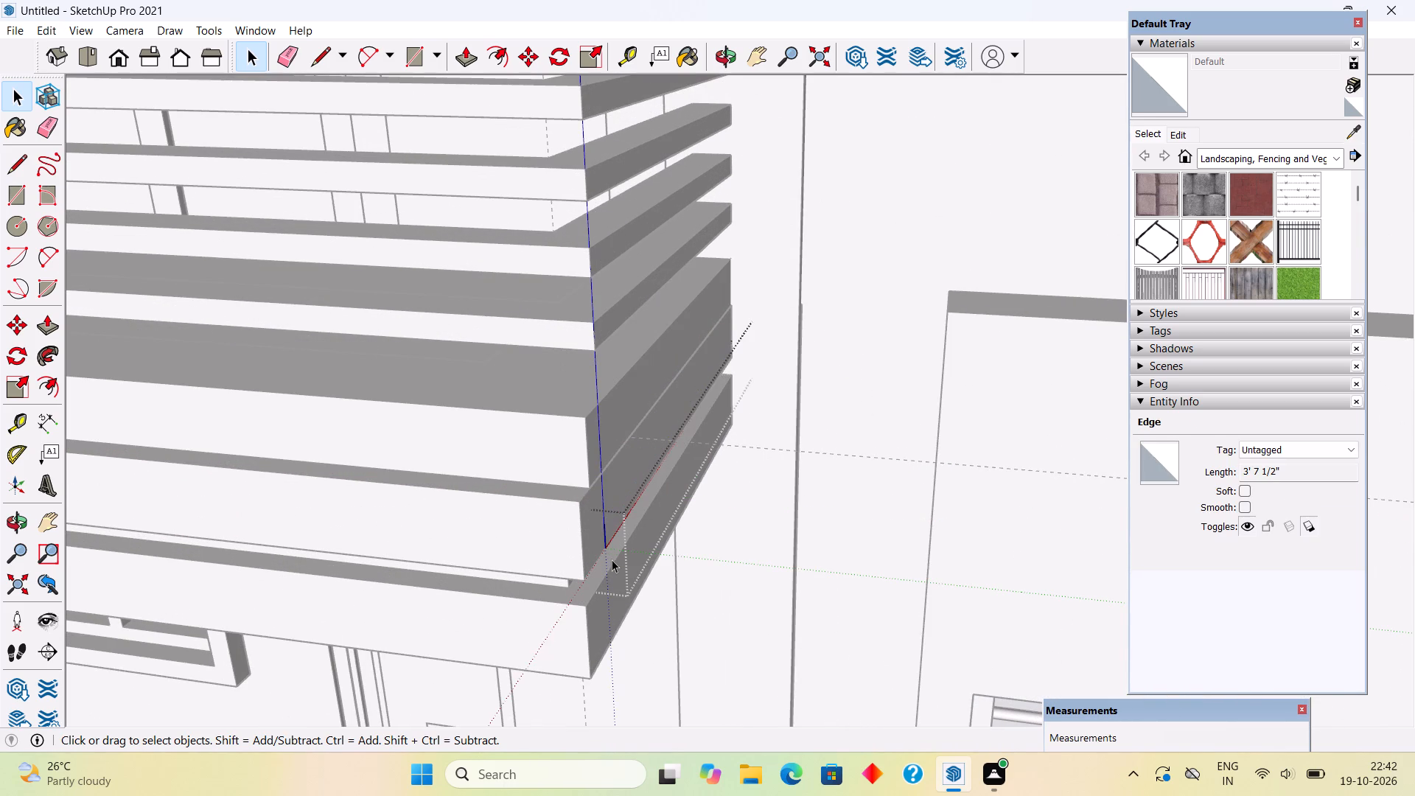
{"action": "left_click", "coordinate": [596, 627]}
Inside the balcony slab's group, pull the upper band's side face below the railing return 2" outward.
{"action": "middle_click_drag", "start_coordinate": [578, 592], "coordinate": [515, 444]}
{"action": "scroll", "coordinate": [521, 343], "scroll_direction": "up", "scroll_amount": 4}
{"action": "middle_click_drag", "start_coordinate": [504, 315], "coordinate": [523, 219]}
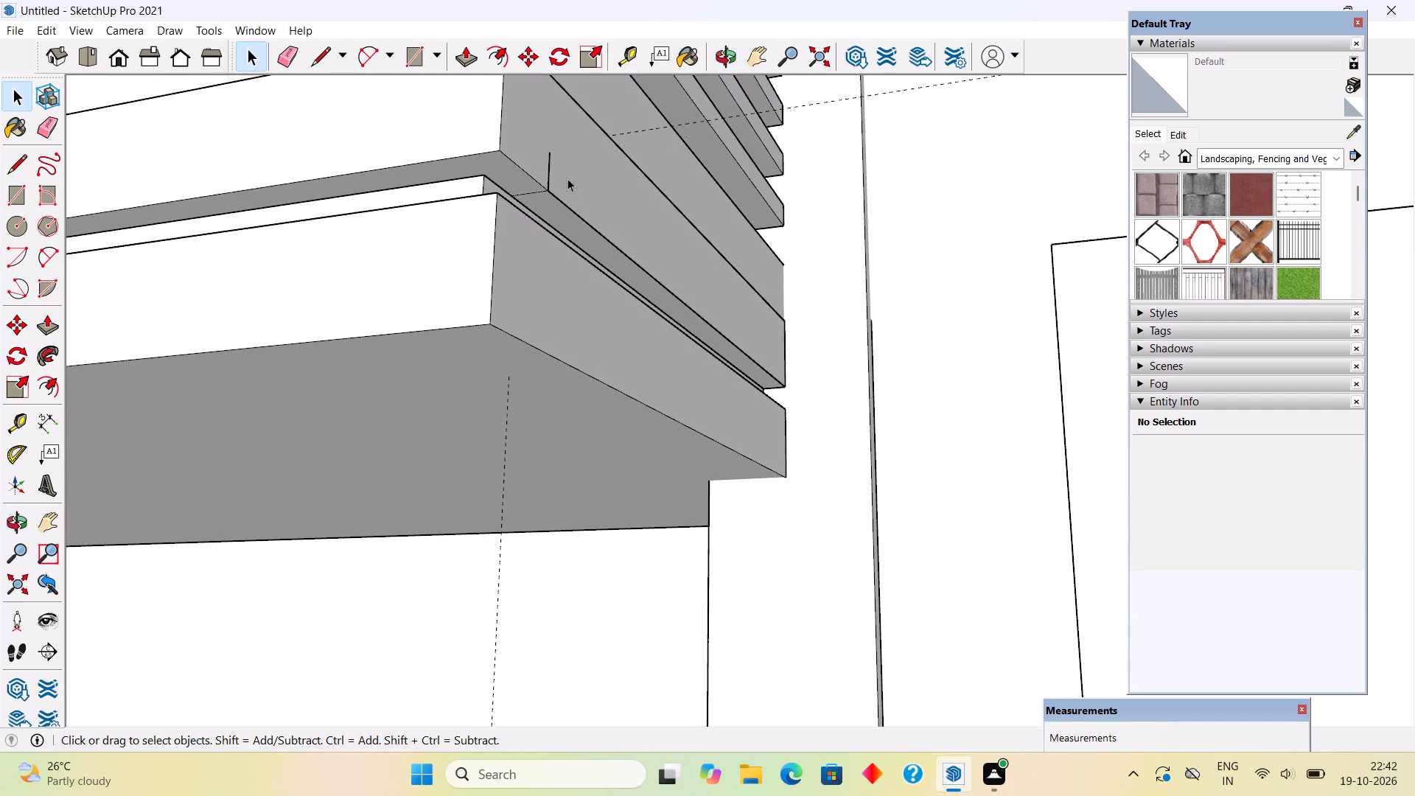
{"action": "left_click", "coordinate": [545, 189]}
{"action": "triple_click", "coordinate": [545, 189]}
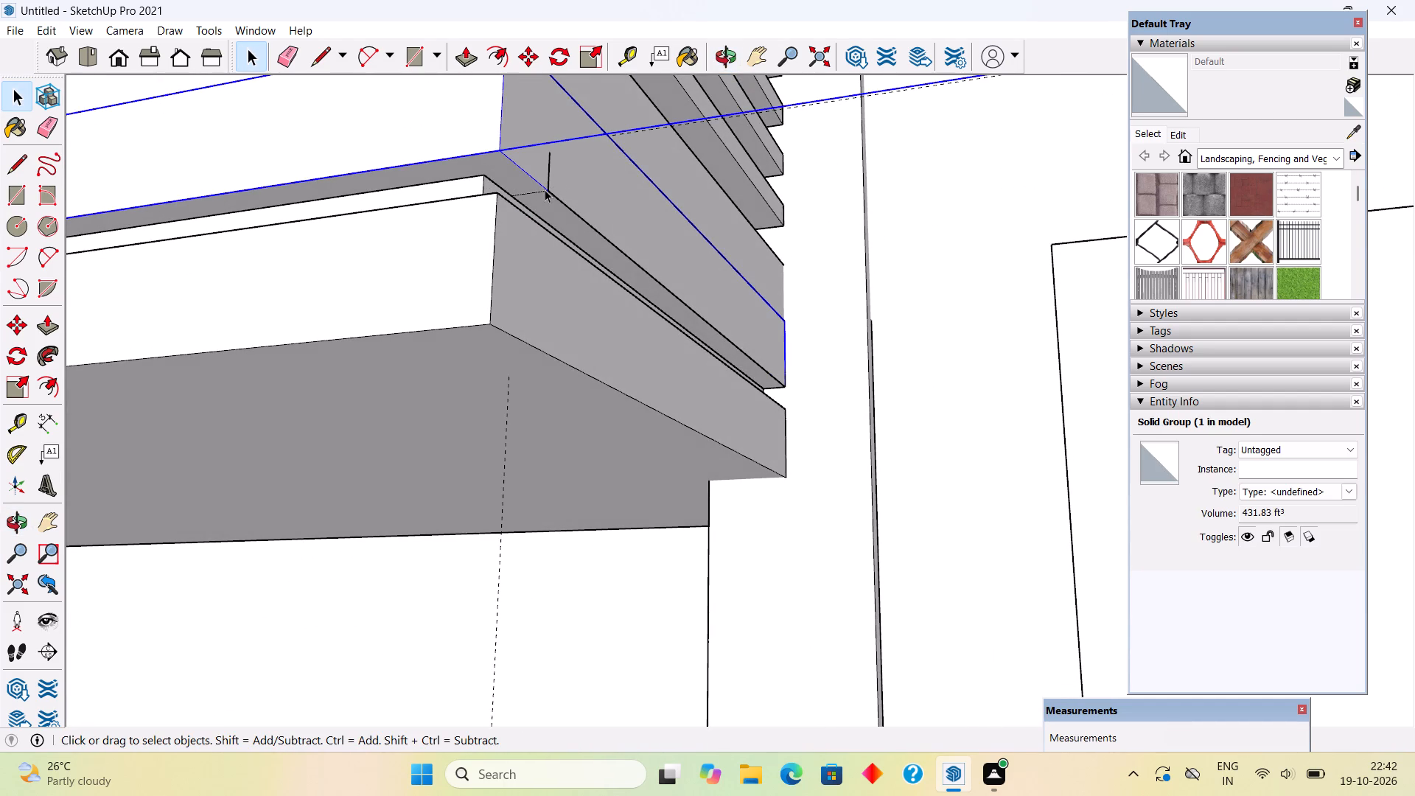
{"action": "left_click", "coordinate": [550, 178]}
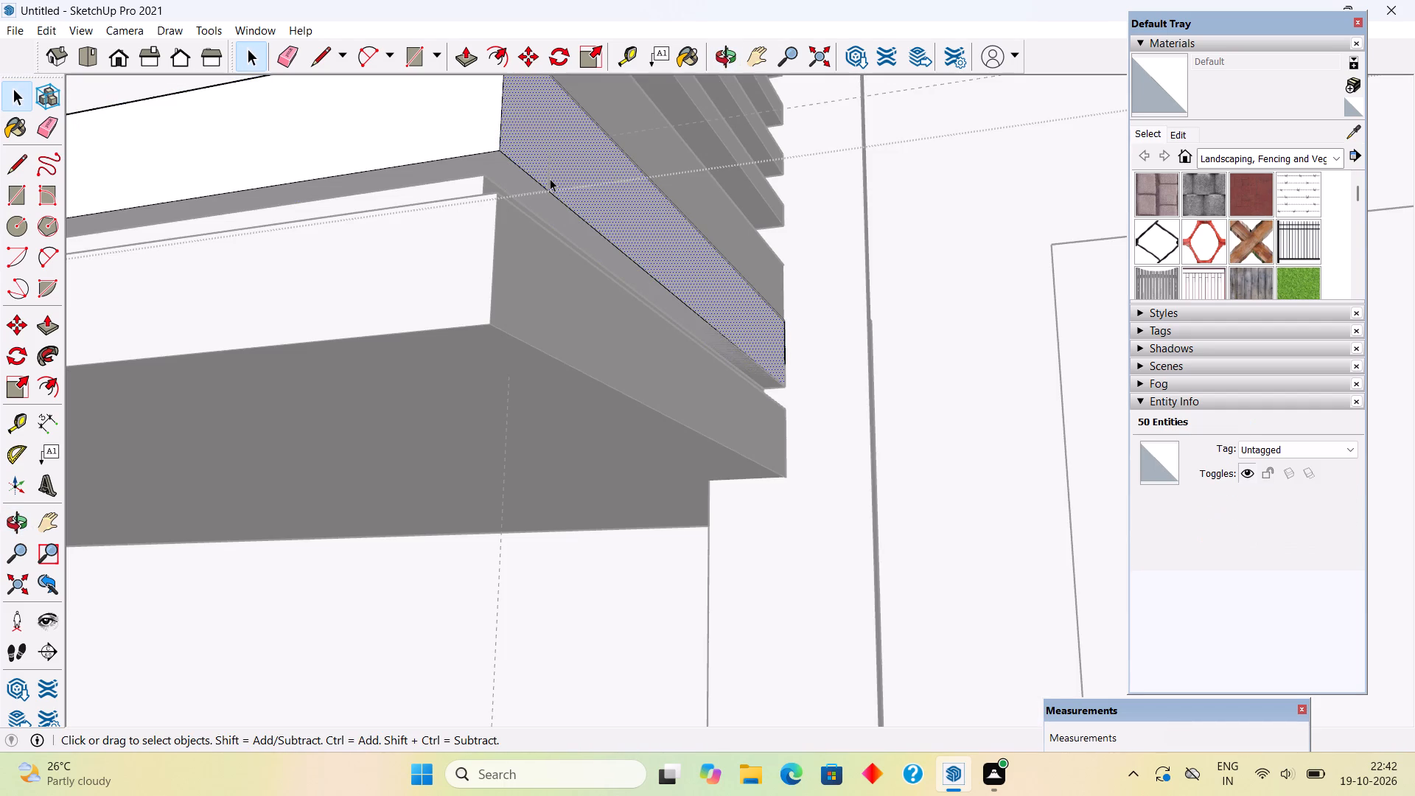
{"action": "middle_click_drag", "start_coordinate": [556, 189], "coordinate": [525, 326]}
{"action": "key", "text": "p"}
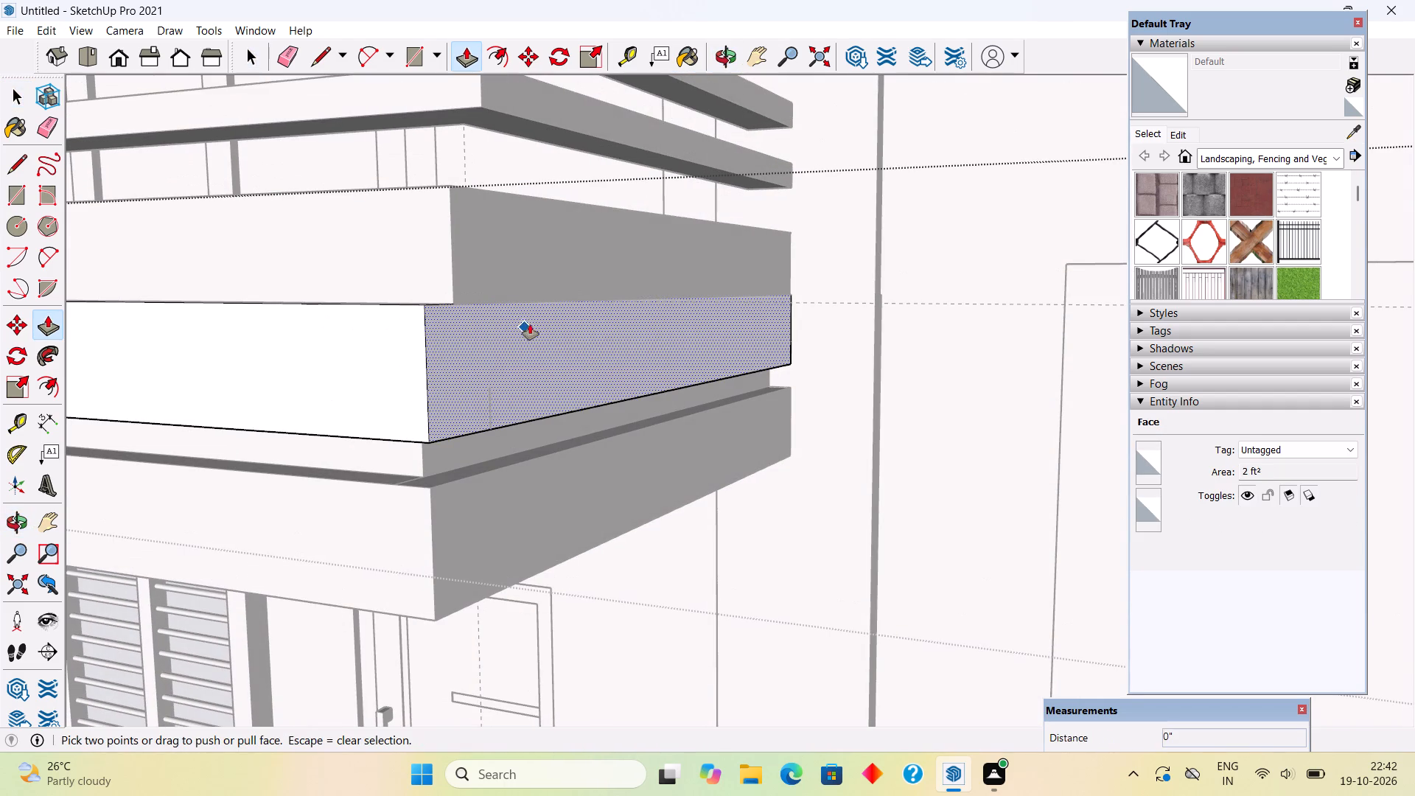
{"action": "left_click", "coordinate": [537, 337]}
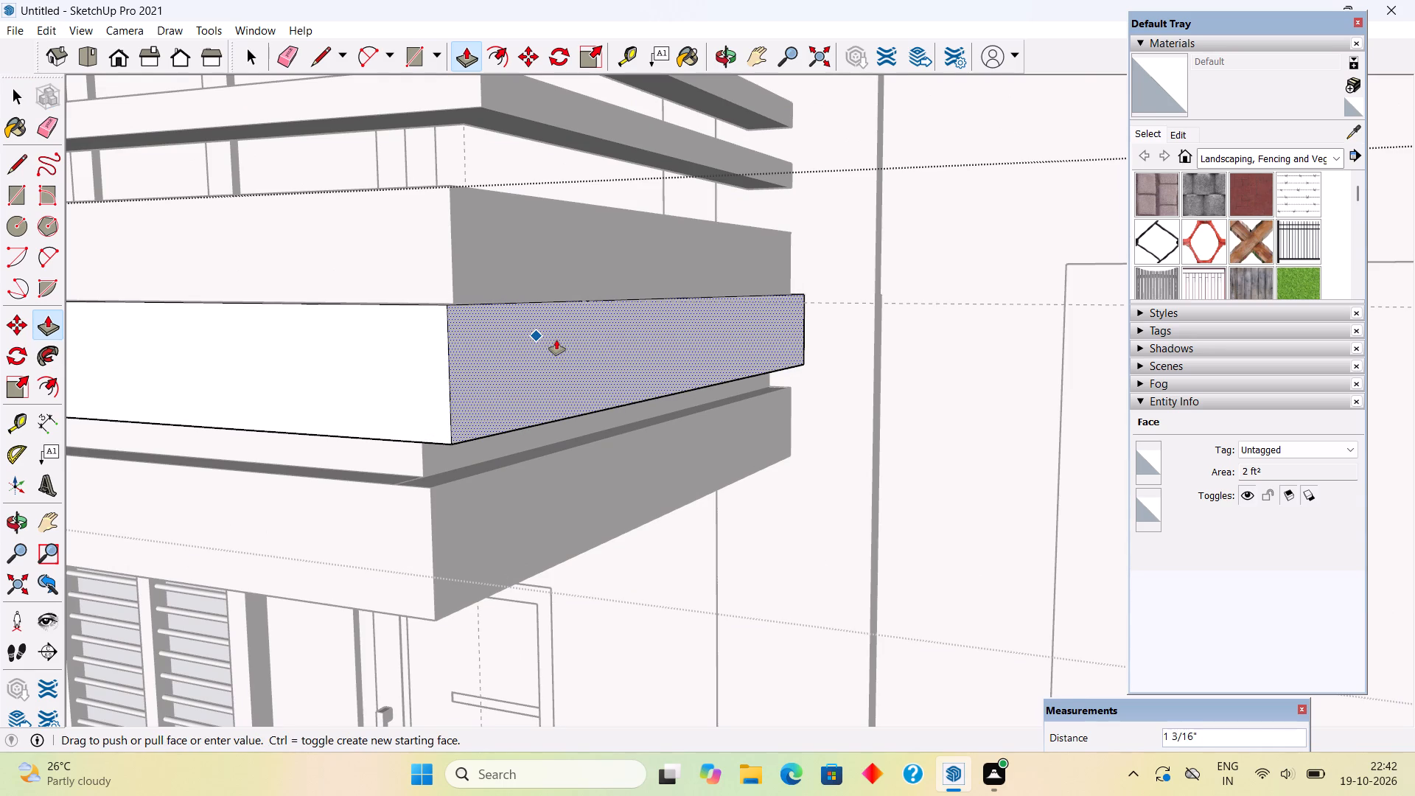
{"action": "type", "text": "2\""}
{"action": "key", "text": "Return"}
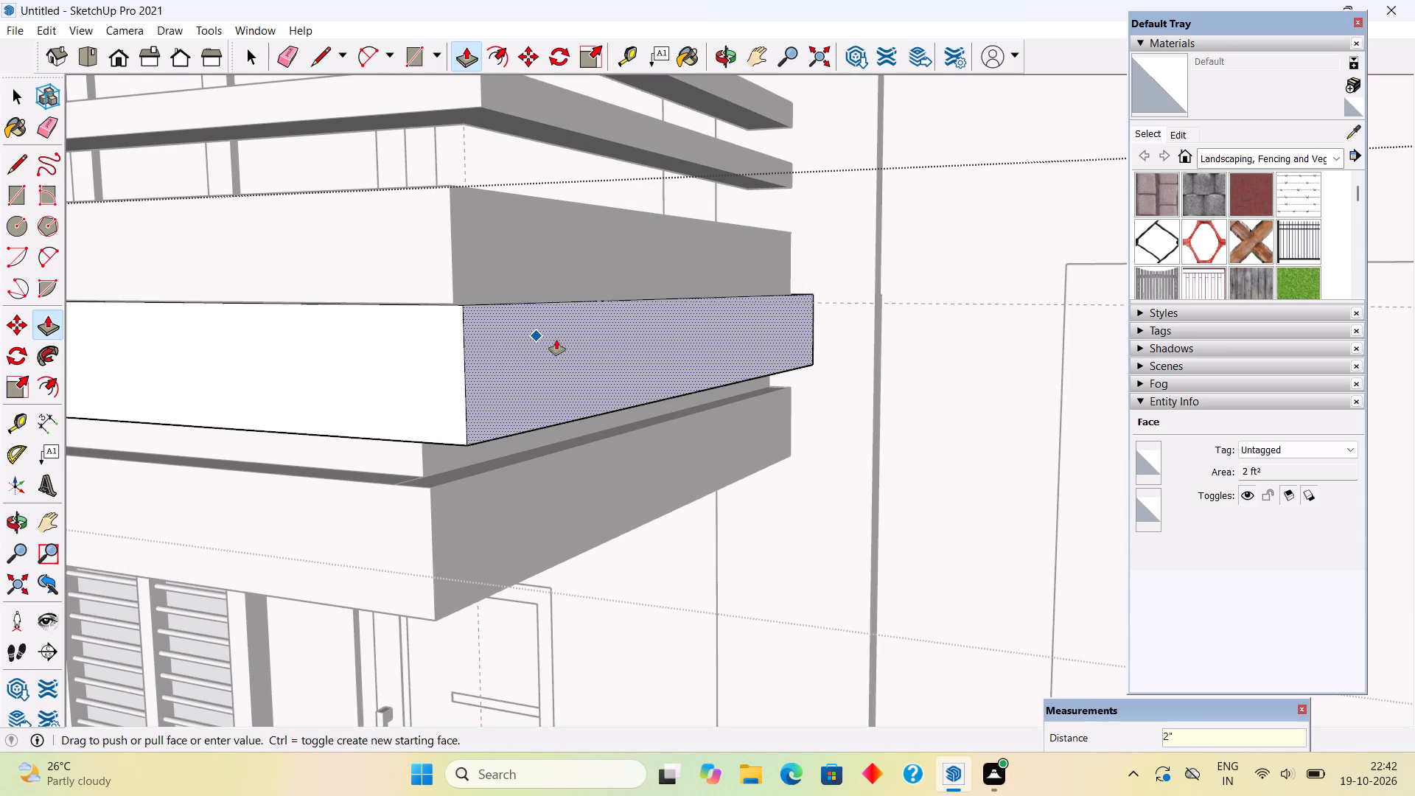
{"action": "key", "text": "space"}
Pull the side face of the lower band beneath the slab 2" outward, flush with the upper band's side face.
{"action": "triple_click", "coordinate": [497, 538]}
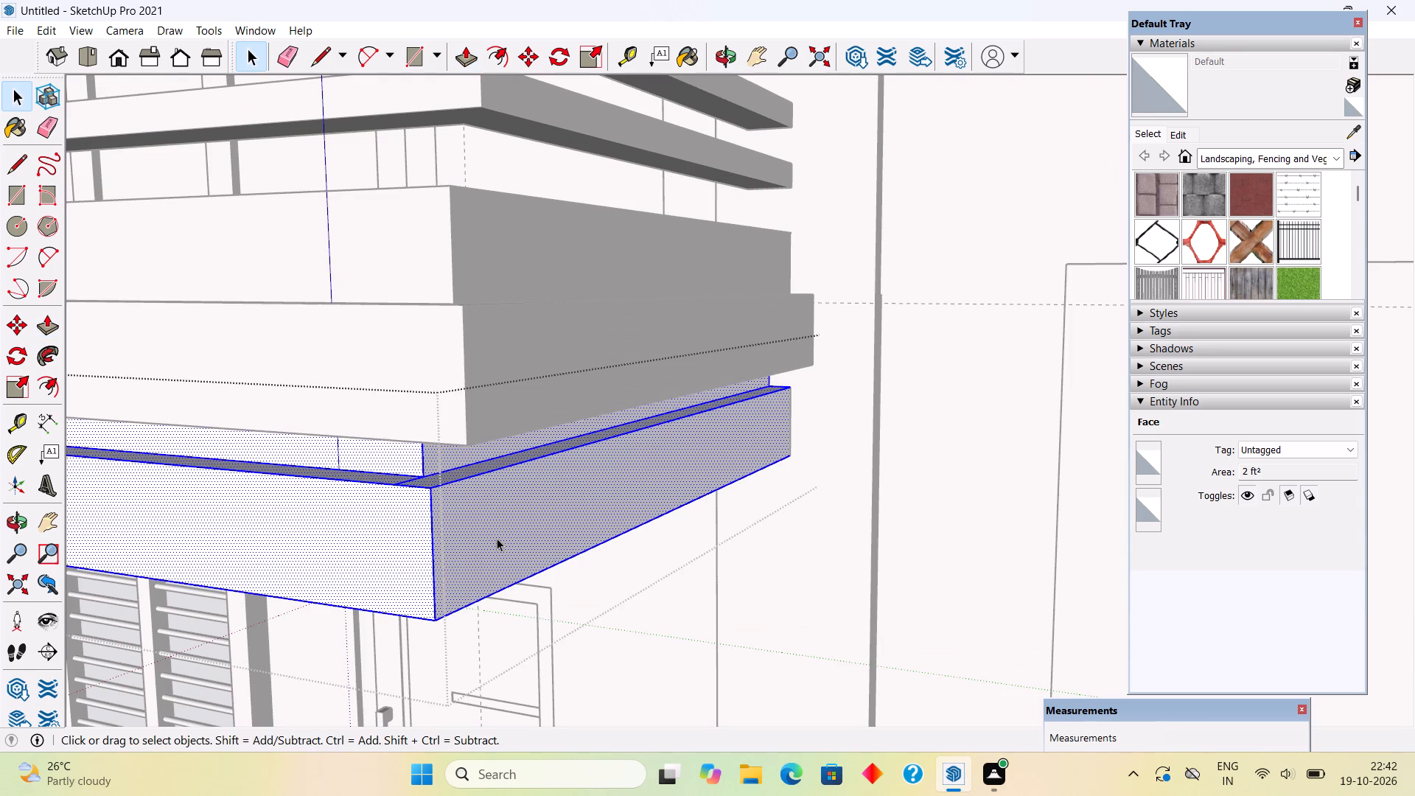
{"action": "key", "text": "p"}
{"action": "left_click", "coordinate": [497, 538]}
{"action": "left_click", "coordinate": [519, 413]}
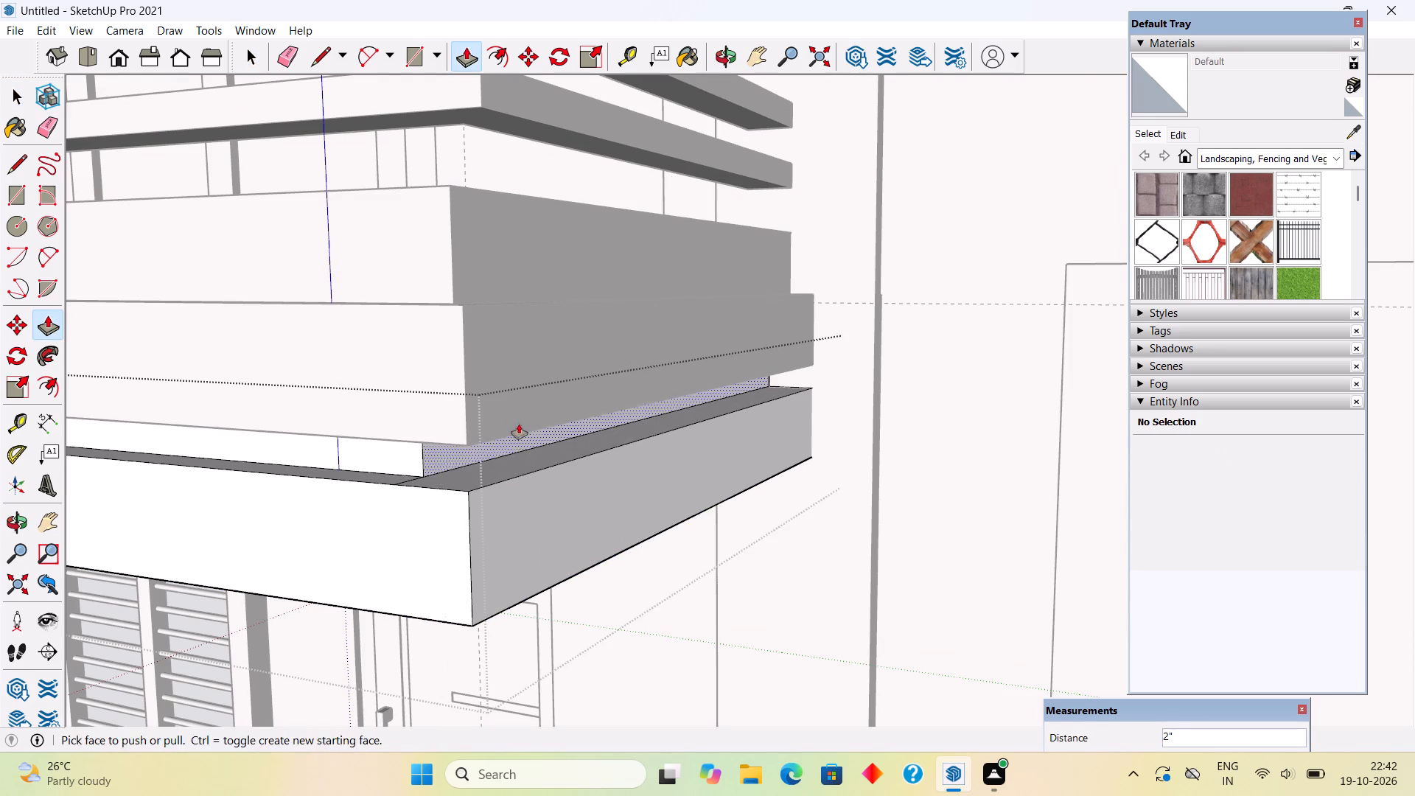
Pull the side face of the recessed strip between the two bands 2" outward and leave the group.
{"action": "key", "text": "space"}
{"action": "left_click", "coordinate": [461, 462]}
{"action": "key", "text": "p"}
{"action": "left_click", "coordinate": [467, 462]}
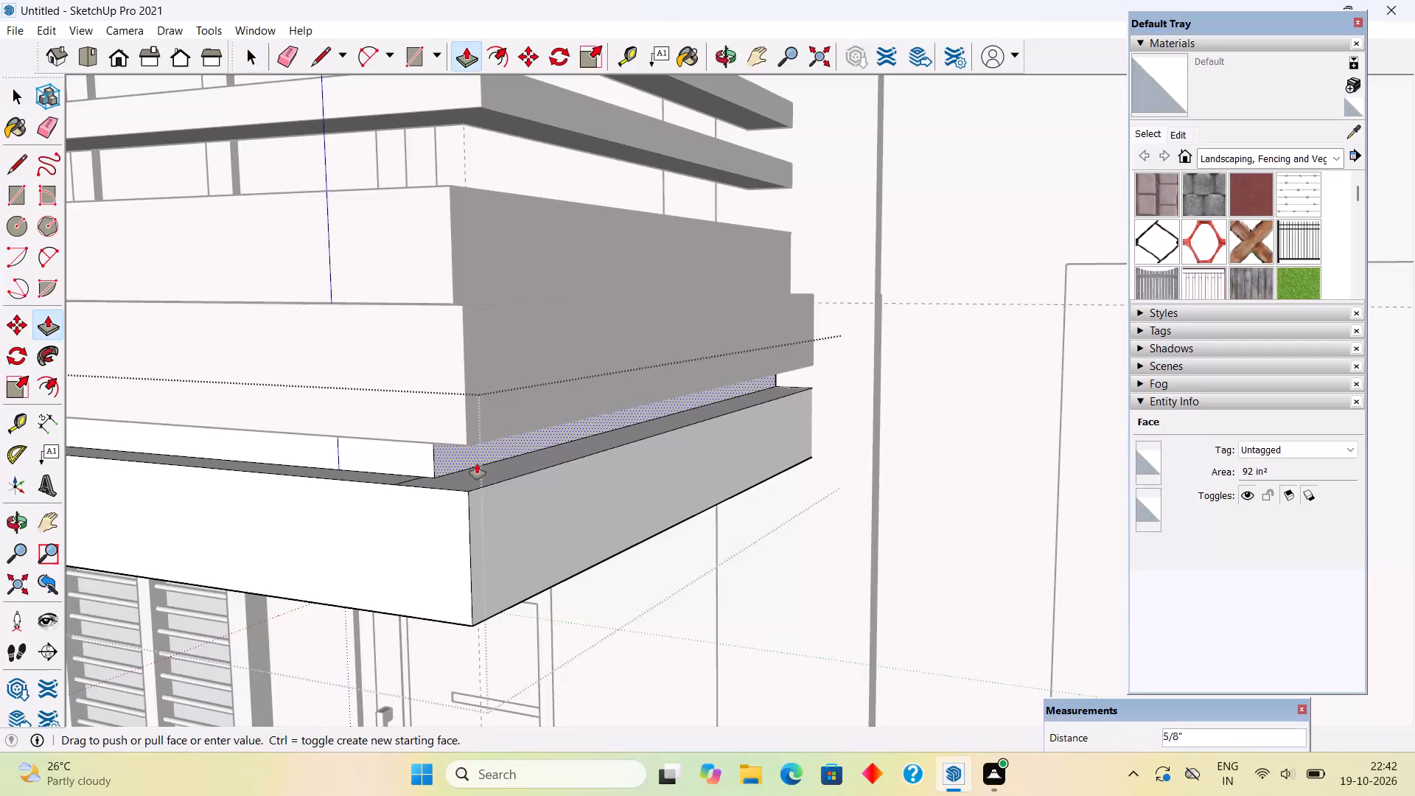
{"action": "type", "text": "2\""}
{"action": "key", "text": "Return"}
{"action": "key", "text": "space"}
{"action": "scroll", "coordinate": [483, 465], "scroll_direction": "down", "scroll_amount": 7}
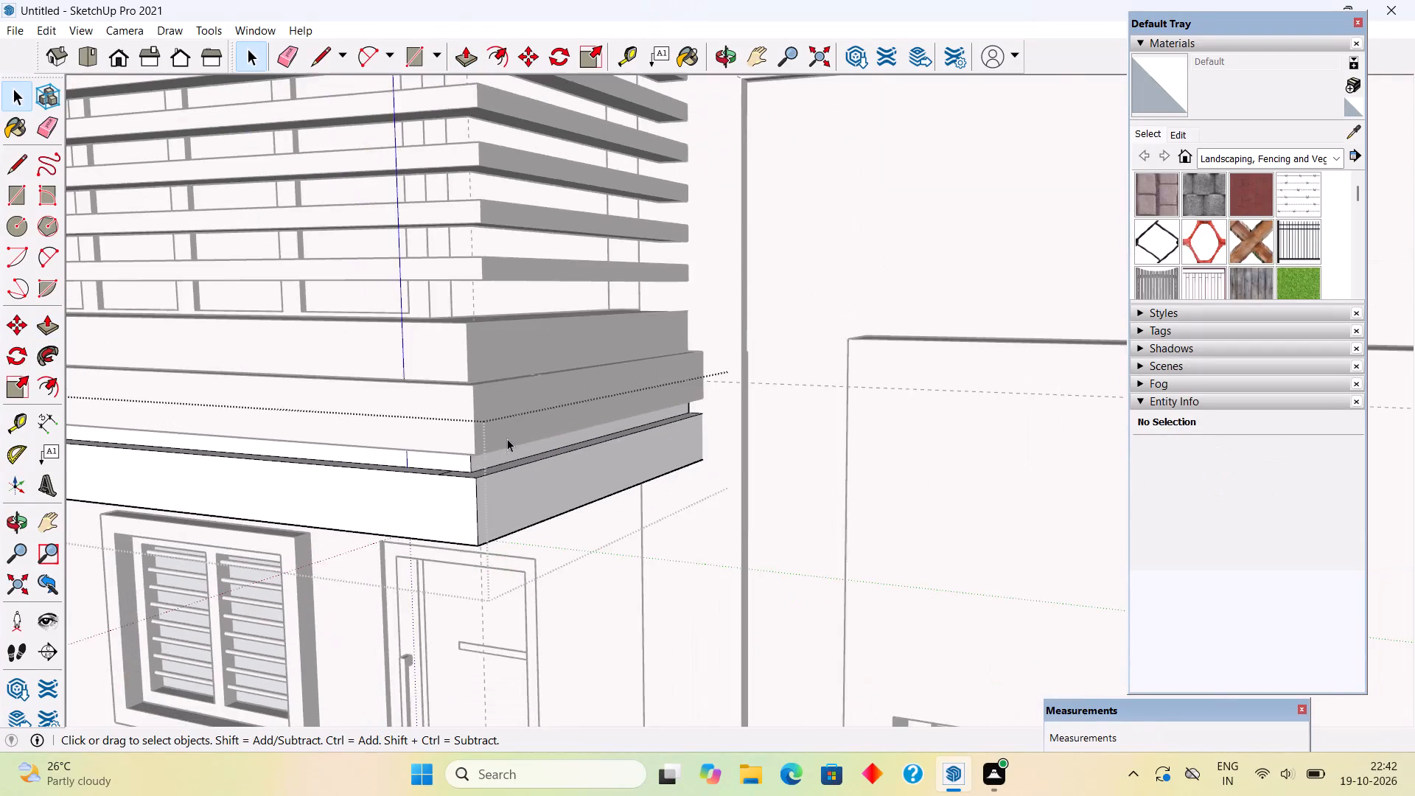
{"action": "scroll", "coordinate": [509, 433], "scroll_direction": "down", "scroll_amount": 10}
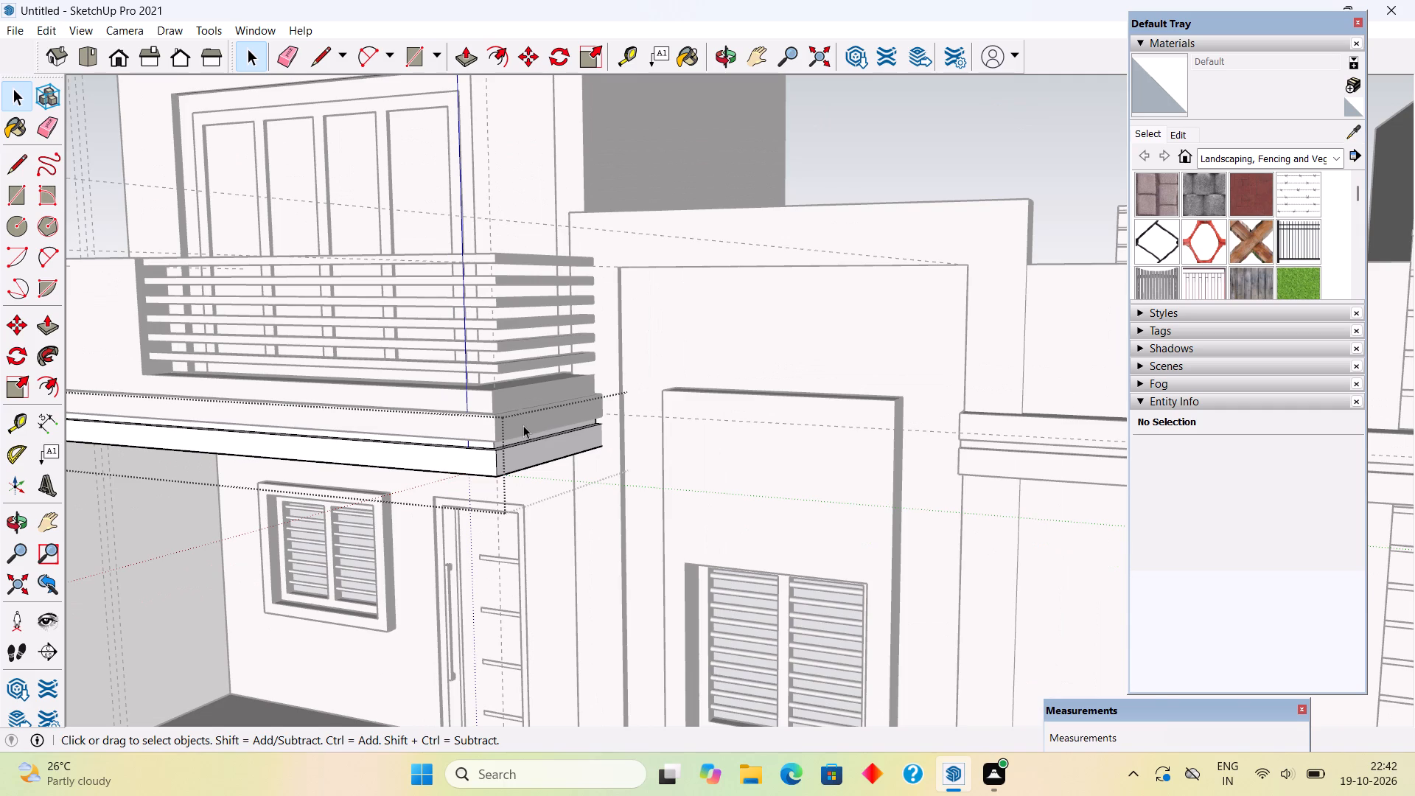
{"action": "key", "text": "space"}
{"action": "scroll", "coordinate": [523, 425], "scroll_direction": "down", "scroll_amount": 4}
{"action": "scroll", "coordinate": [523, 425], "scroll_direction": "up", "scroll_amount": 1}
{"action": "scroll", "coordinate": [523, 425], "scroll_direction": "down", "scroll_amount": 1}
{"action": "left_click", "coordinate": [812, 229]}
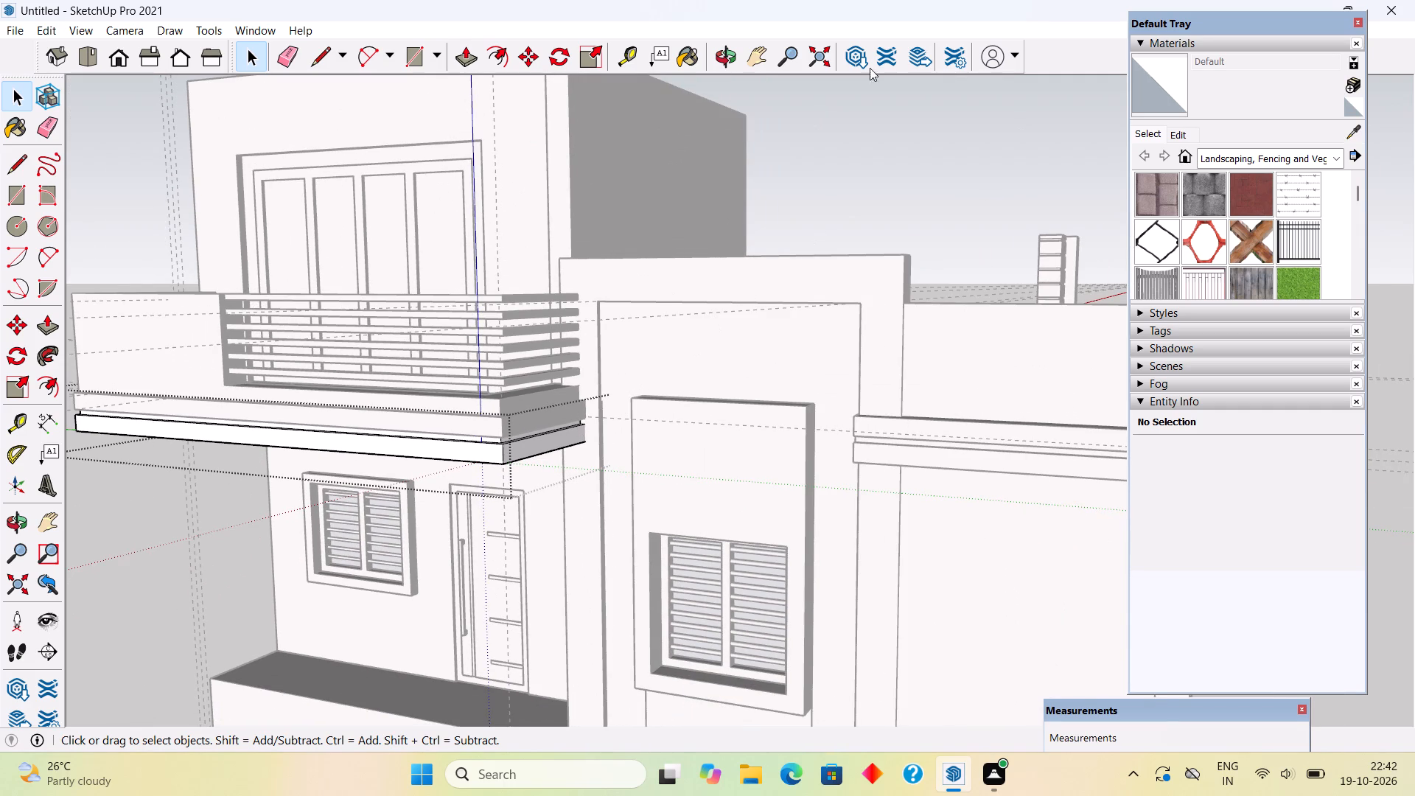
{"action": "left_click", "coordinate": [848, 164]}
Examine the balcony's bands, kerb, railing and parapets from the front, the side and above.
{"action": "middle_click_drag", "start_coordinate": [537, 373], "coordinate": [487, 488]}
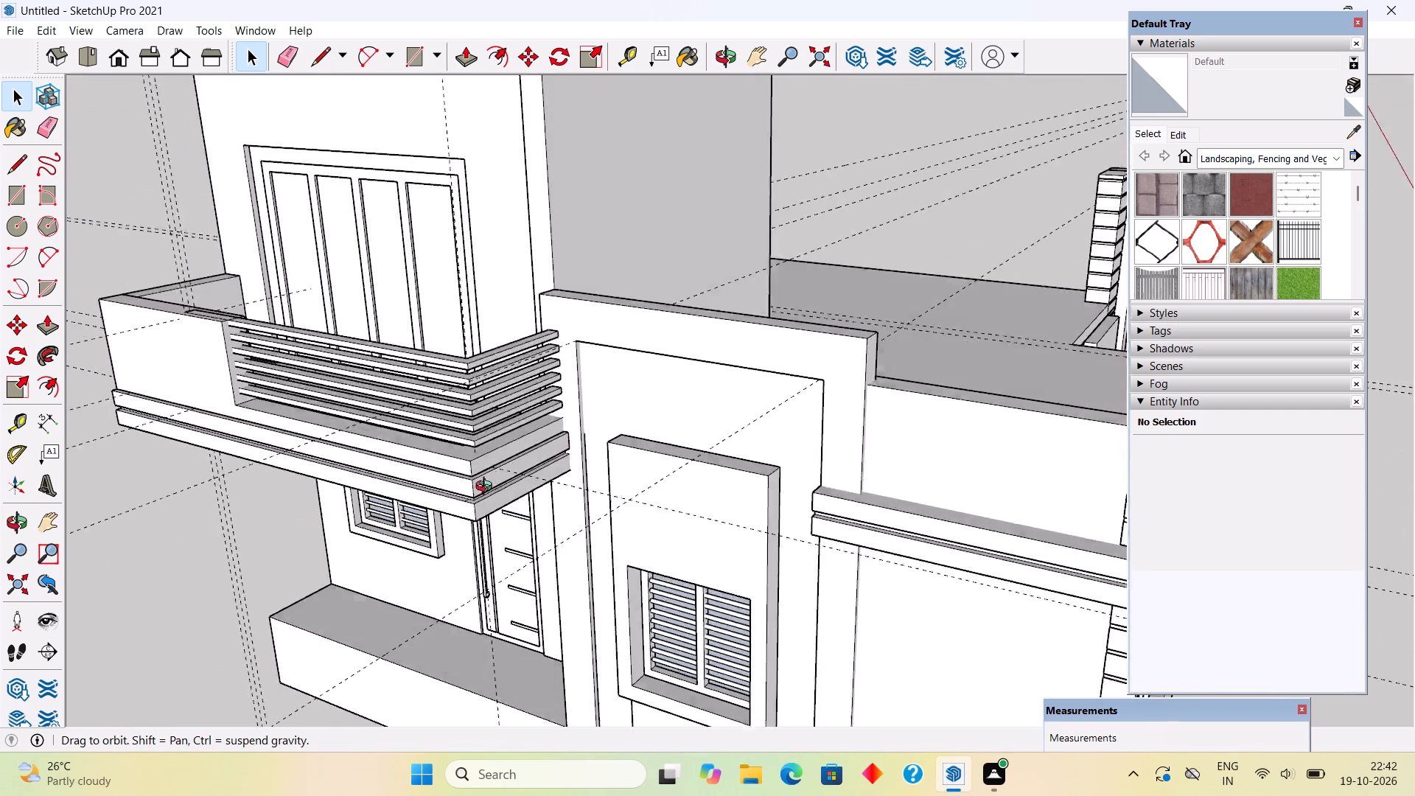
{"action": "middle_click_drag", "start_coordinate": [487, 488], "coordinate": [758, 341]}
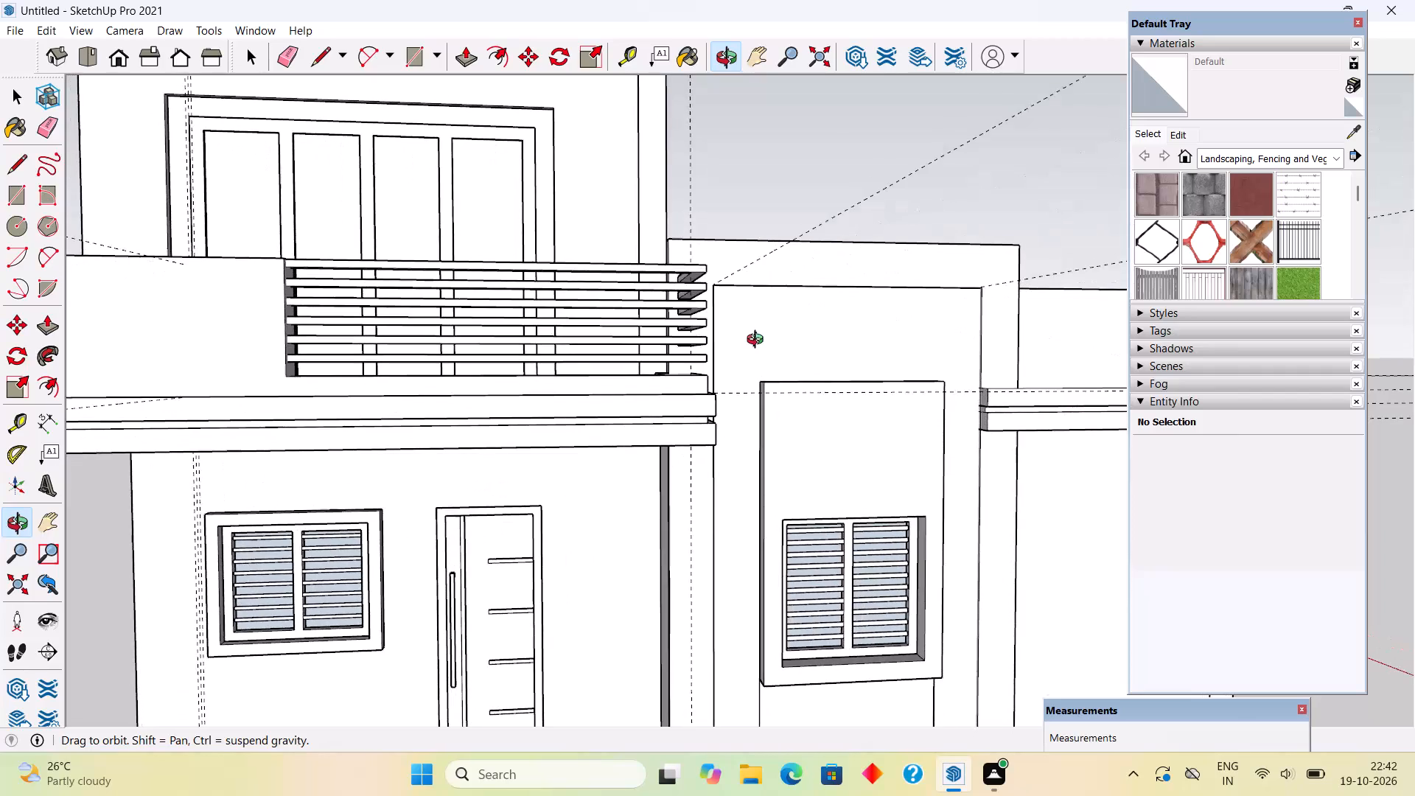
{"action": "middle_click_drag", "start_coordinate": [758, 341], "coordinate": [719, 397]}
{"action": "scroll", "coordinate": [719, 397], "scroll_direction": "down", "scroll_amount": 2}
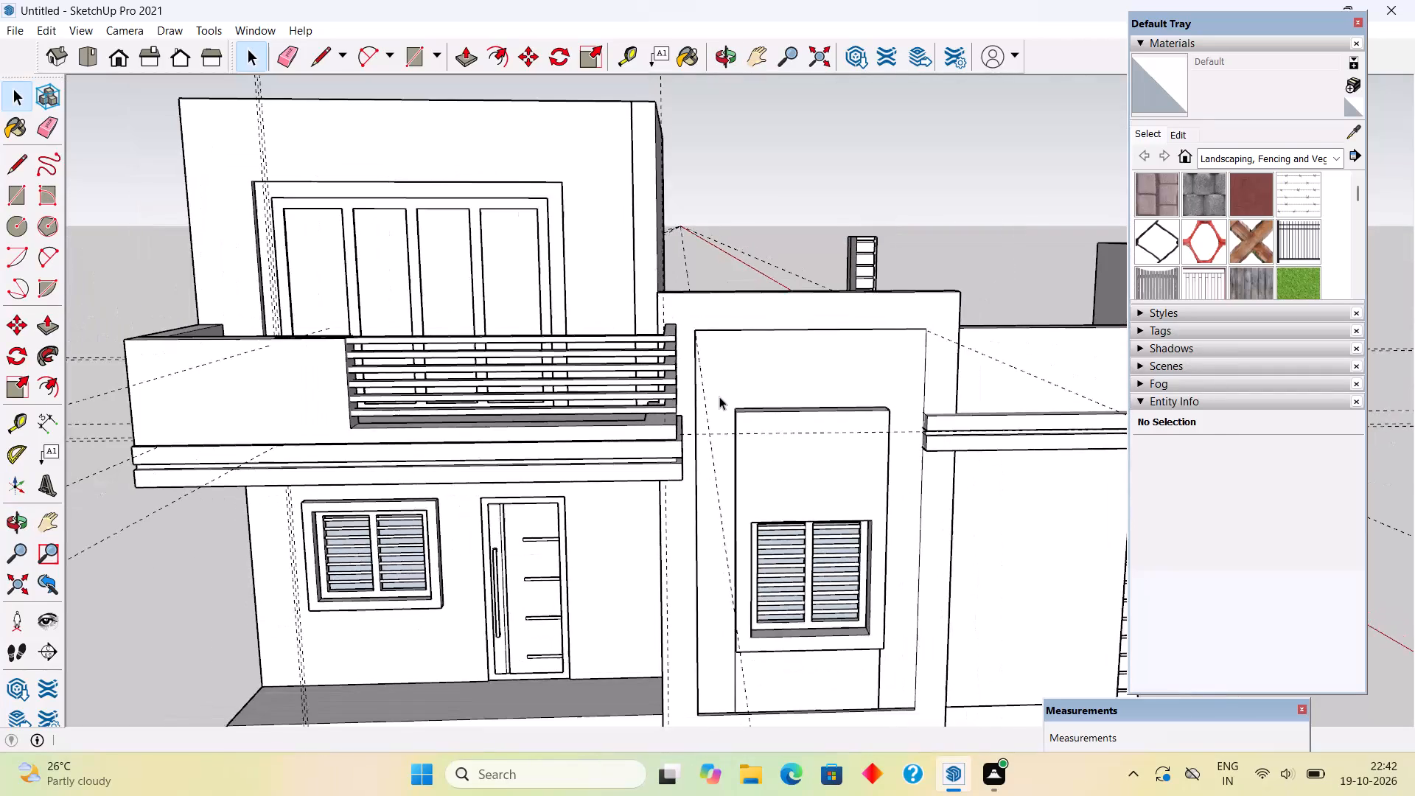
{"action": "middle_click_drag", "start_coordinate": [284, 392], "coordinate": [442, 396]}
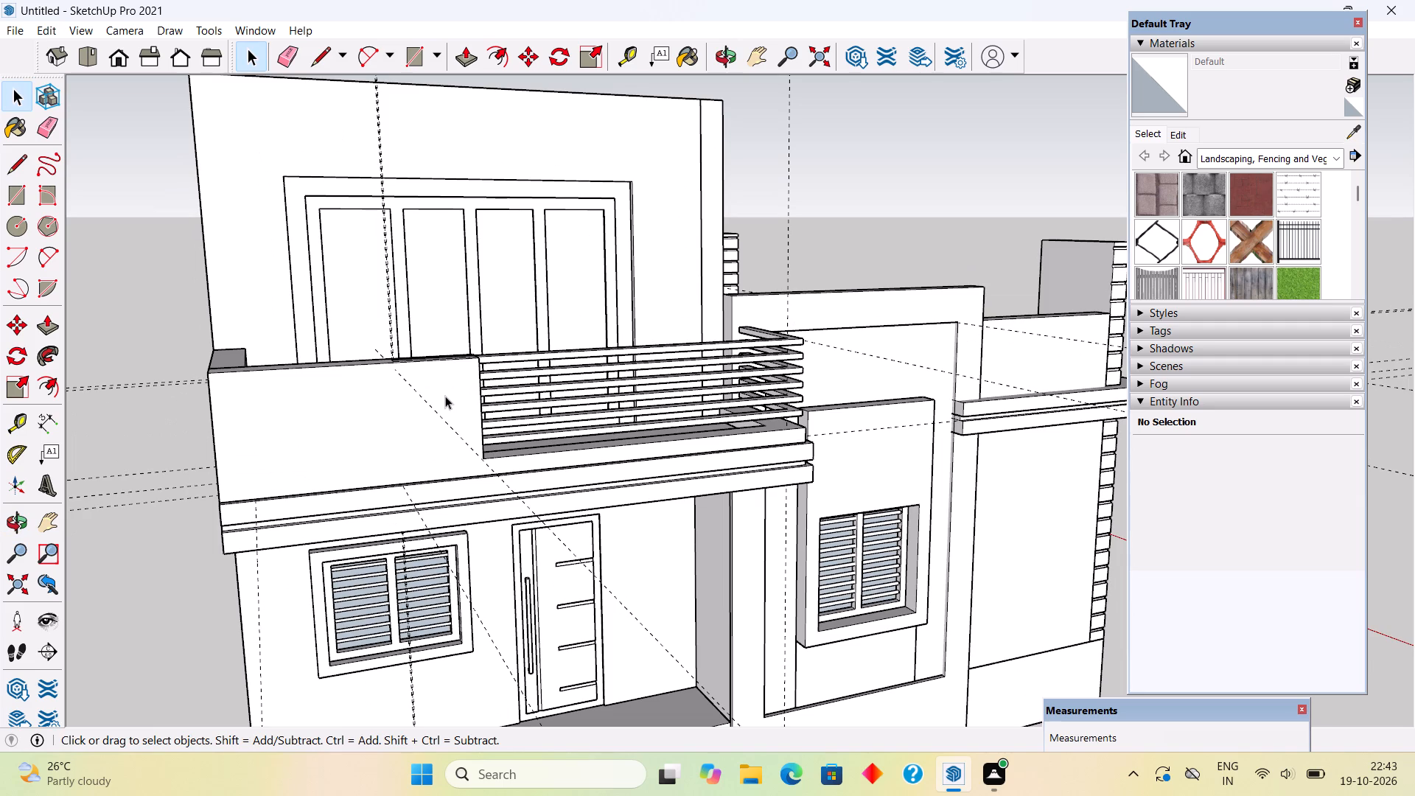
{"action": "middle_click_drag", "start_coordinate": [344, 515], "coordinate": [303, 613]}
{"action": "scroll", "coordinate": [248, 284], "scroll_direction": "down", "scroll_amount": 4}
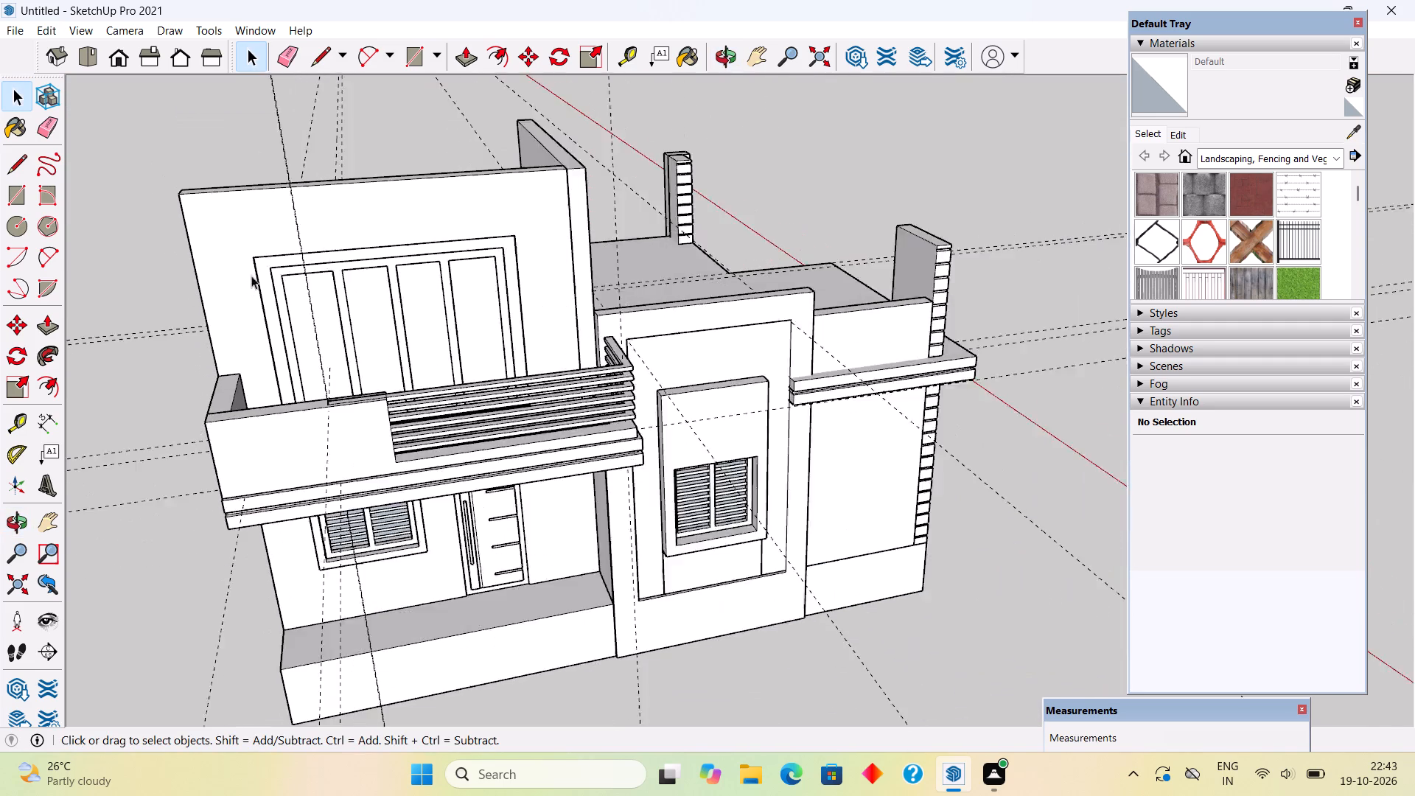
{"action": "scroll", "coordinate": [251, 276], "scroll_direction": "down", "scroll_amount": 2}
Draw a 9" wide rectangle over the full top of the solid front parapet beside the railing and pull it up 4".
{"action": "middle_click_drag", "start_coordinate": [271, 364], "coordinate": [296, 528]}
{"action": "scroll", "coordinate": [351, 668], "scroll_direction": "up", "scroll_amount": 8}
{"action": "scroll", "coordinate": [313, 525], "scroll_direction": "up", "scroll_amount": 5}
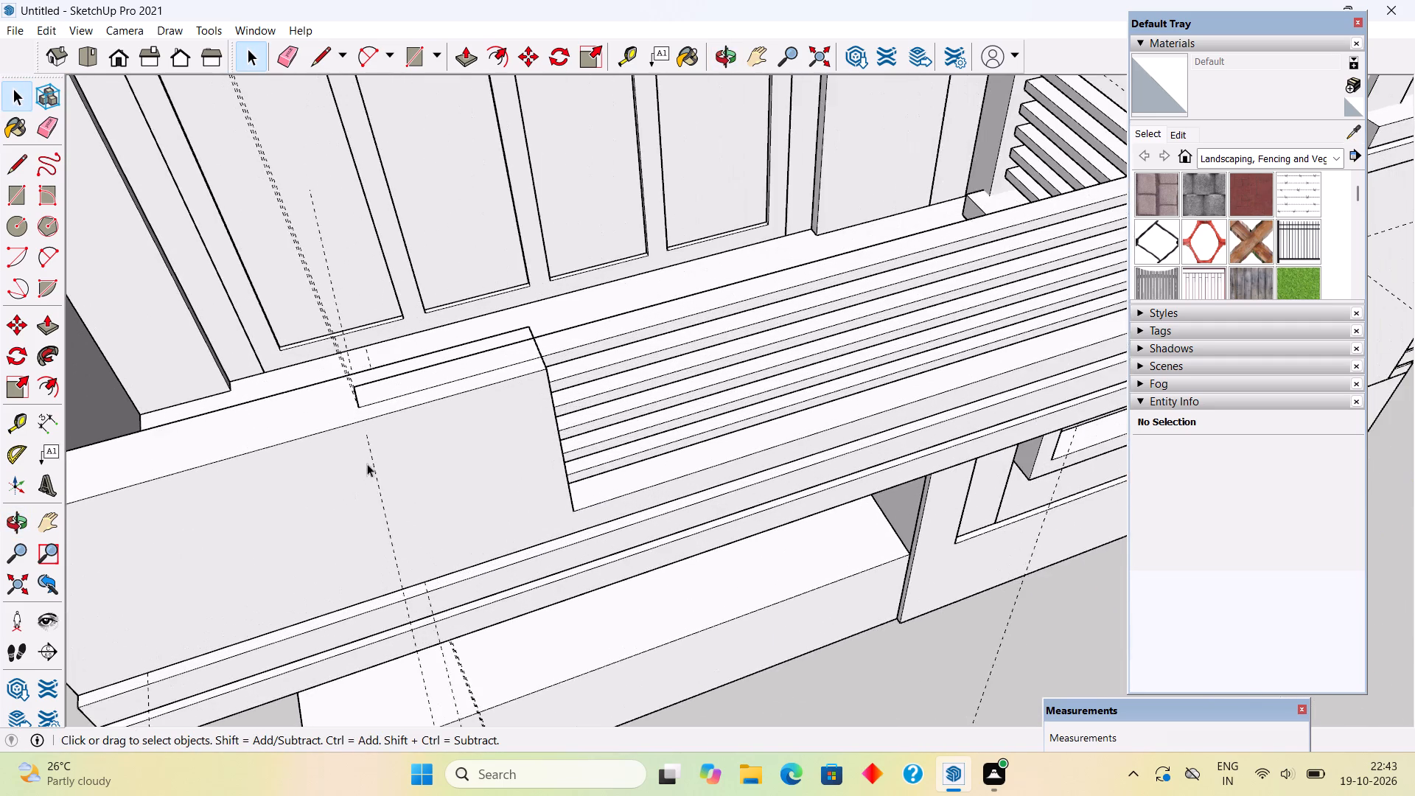
{"action": "scroll", "coordinate": [382, 453], "scroll_direction": "down", "scroll_amount": 7}
{"action": "scroll", "coordinate": [187, 532], "scroll_direction": "up", "scroll_amount": 5}
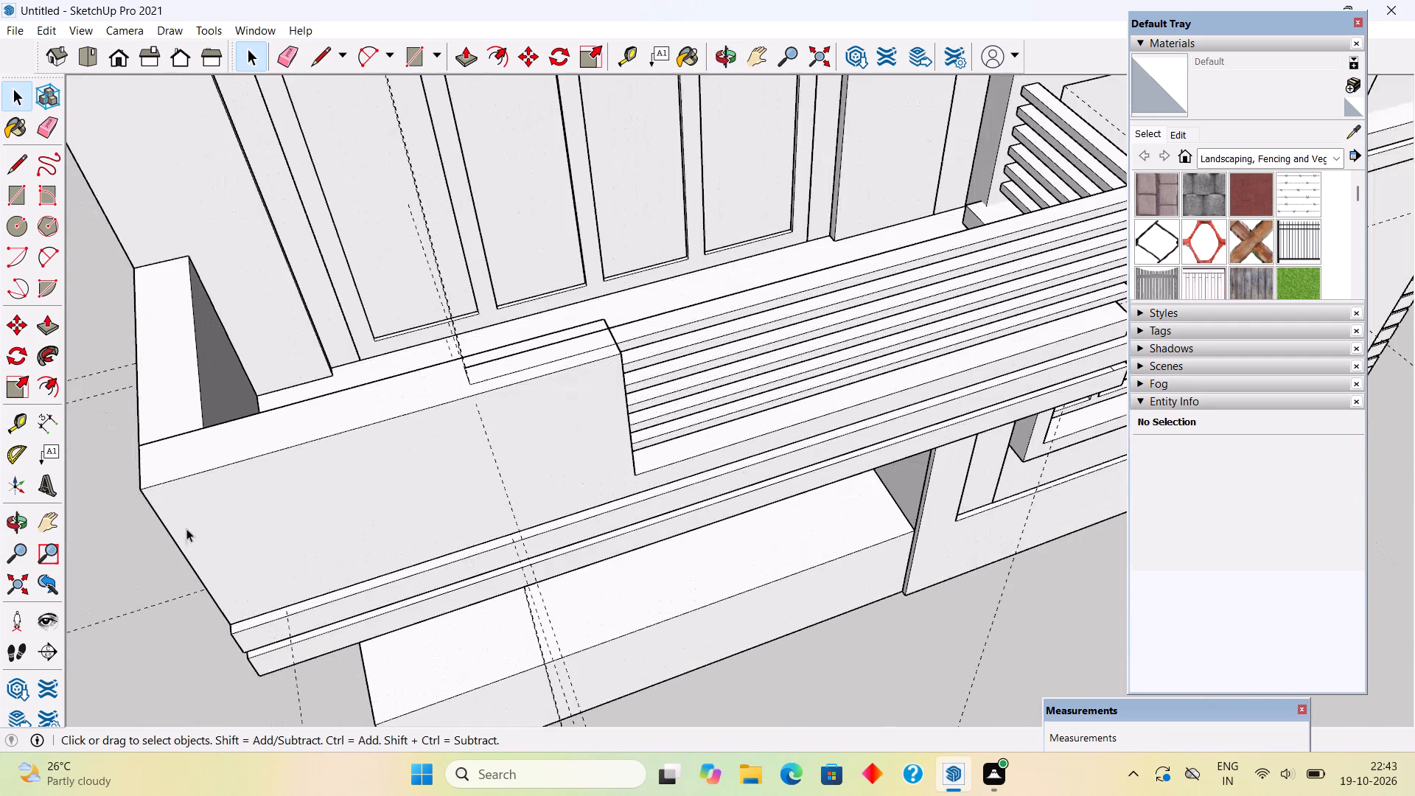
{"action": "key", "text": "r"}
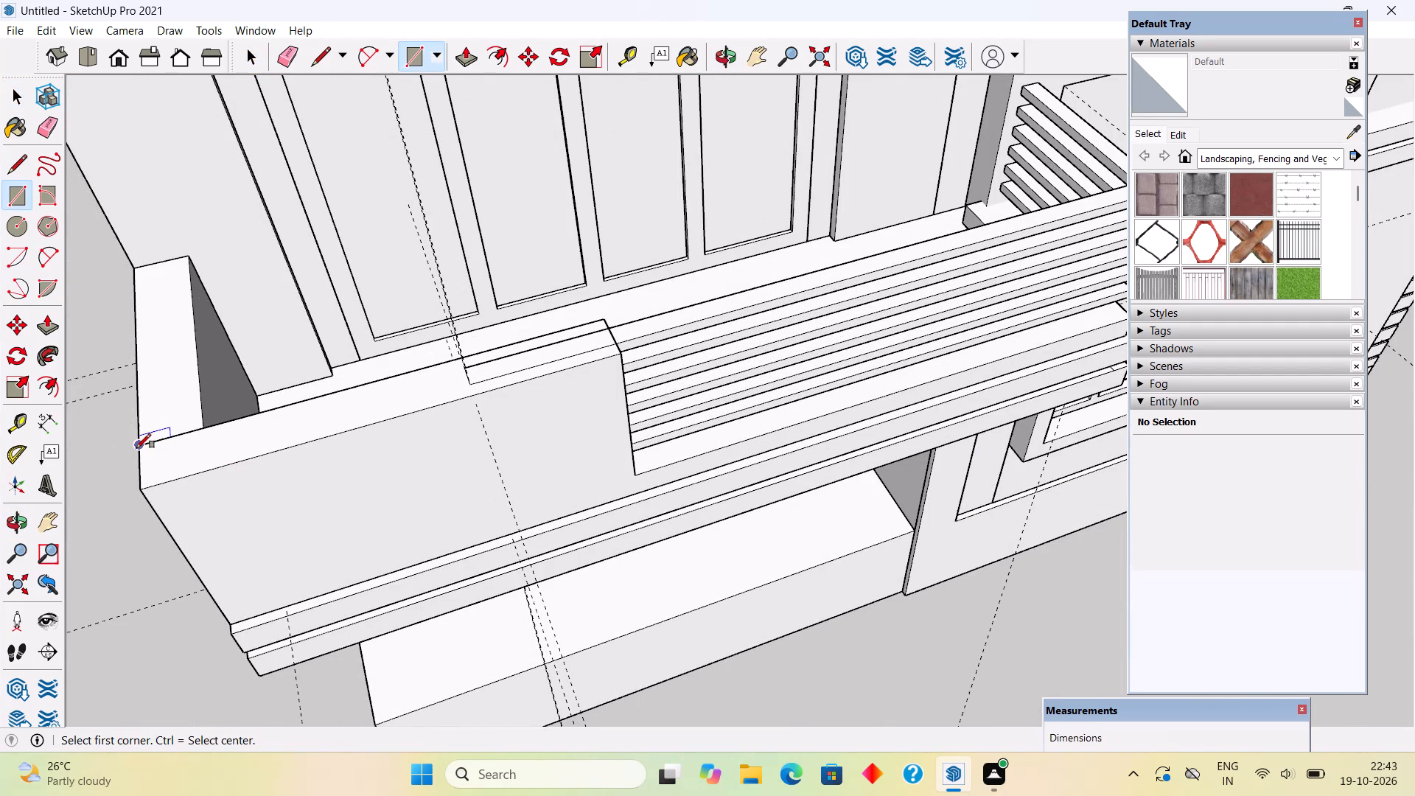
{"action": "left_click", "coordinate": [138, 448]}
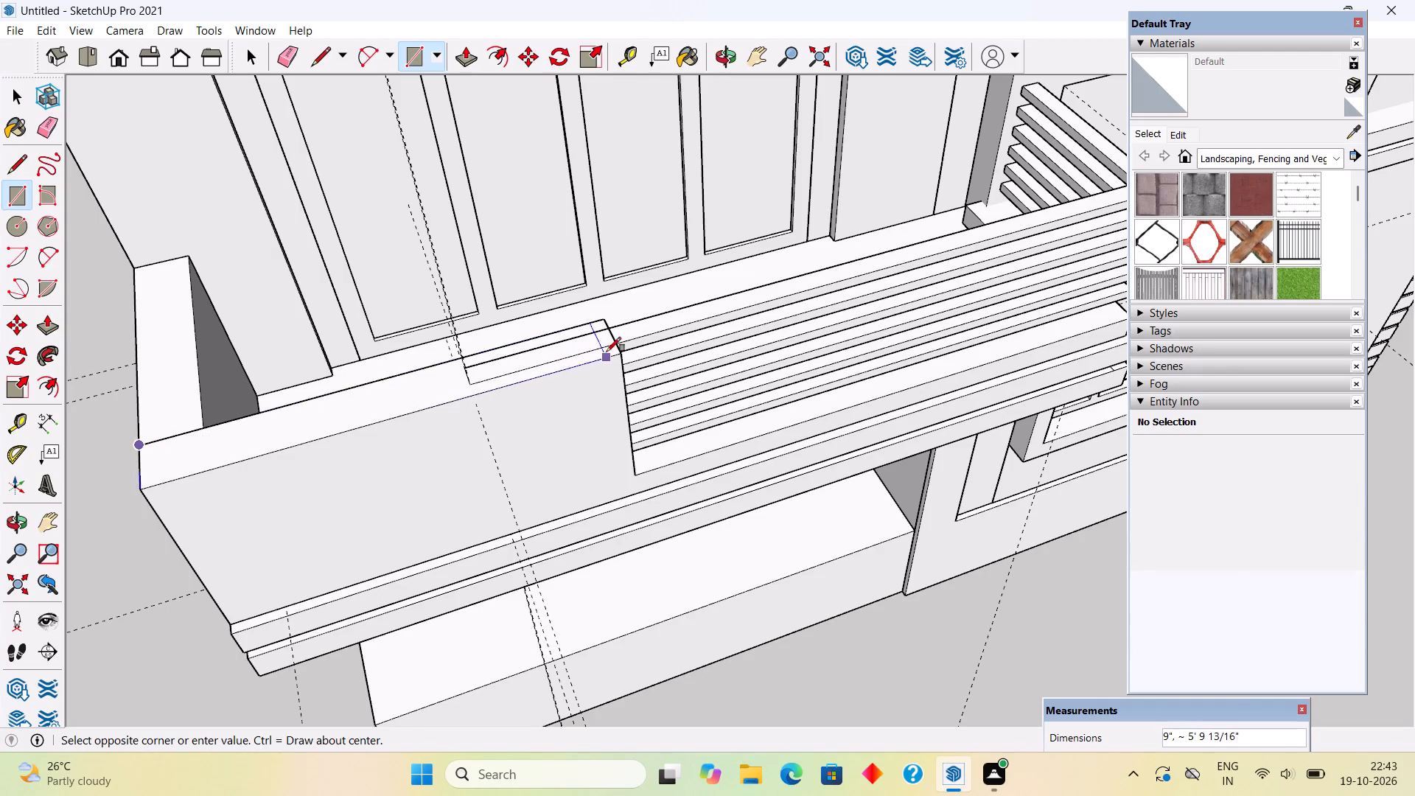
{"action": "left_click", "coordinate": [618, 352]}
{"action": "key", "text": "p"}
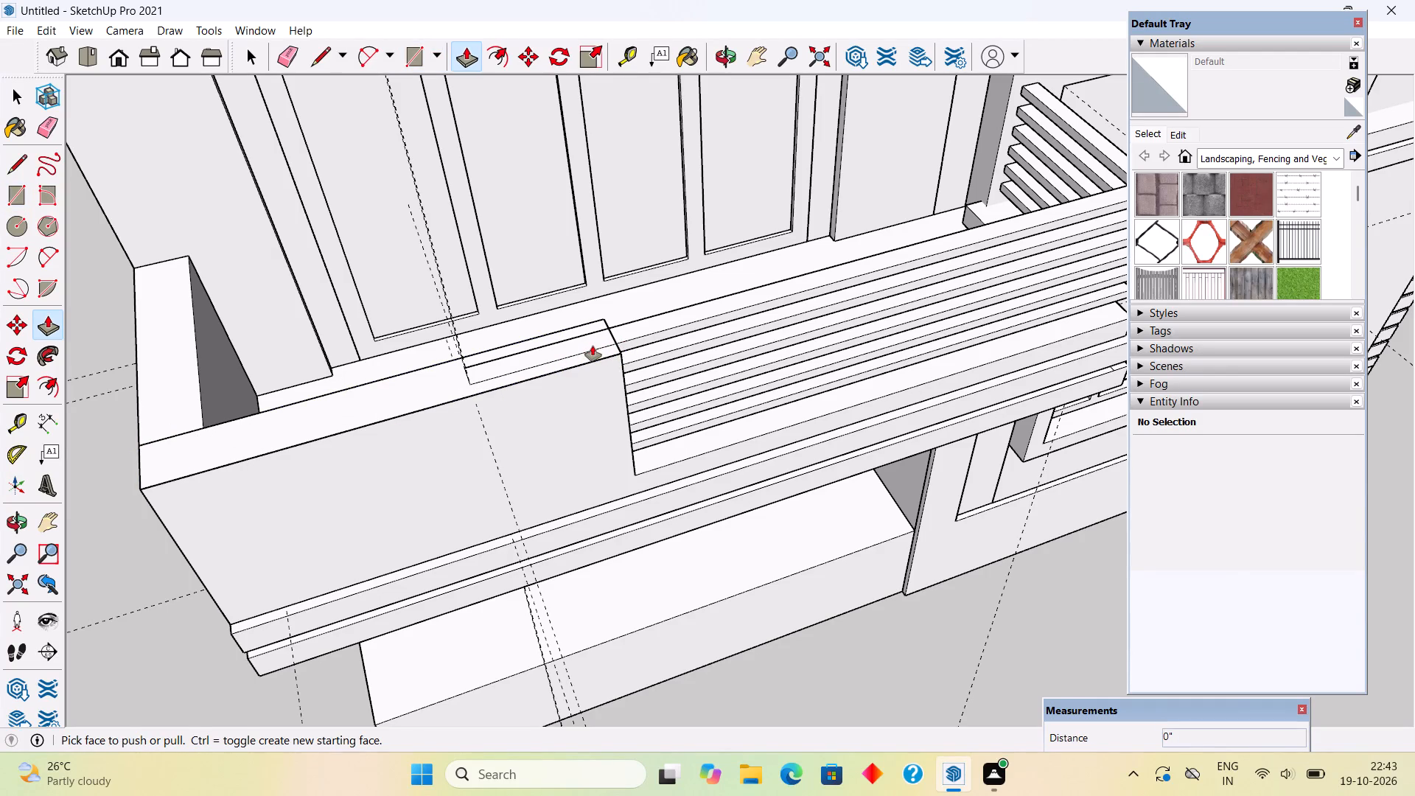
{"action": "left_click", "coordinate": [593, 346]}
{"action": "type", "text": "4\""}
{"action": "key", "text": "Return"}
{"action": "key", "text": "space"}
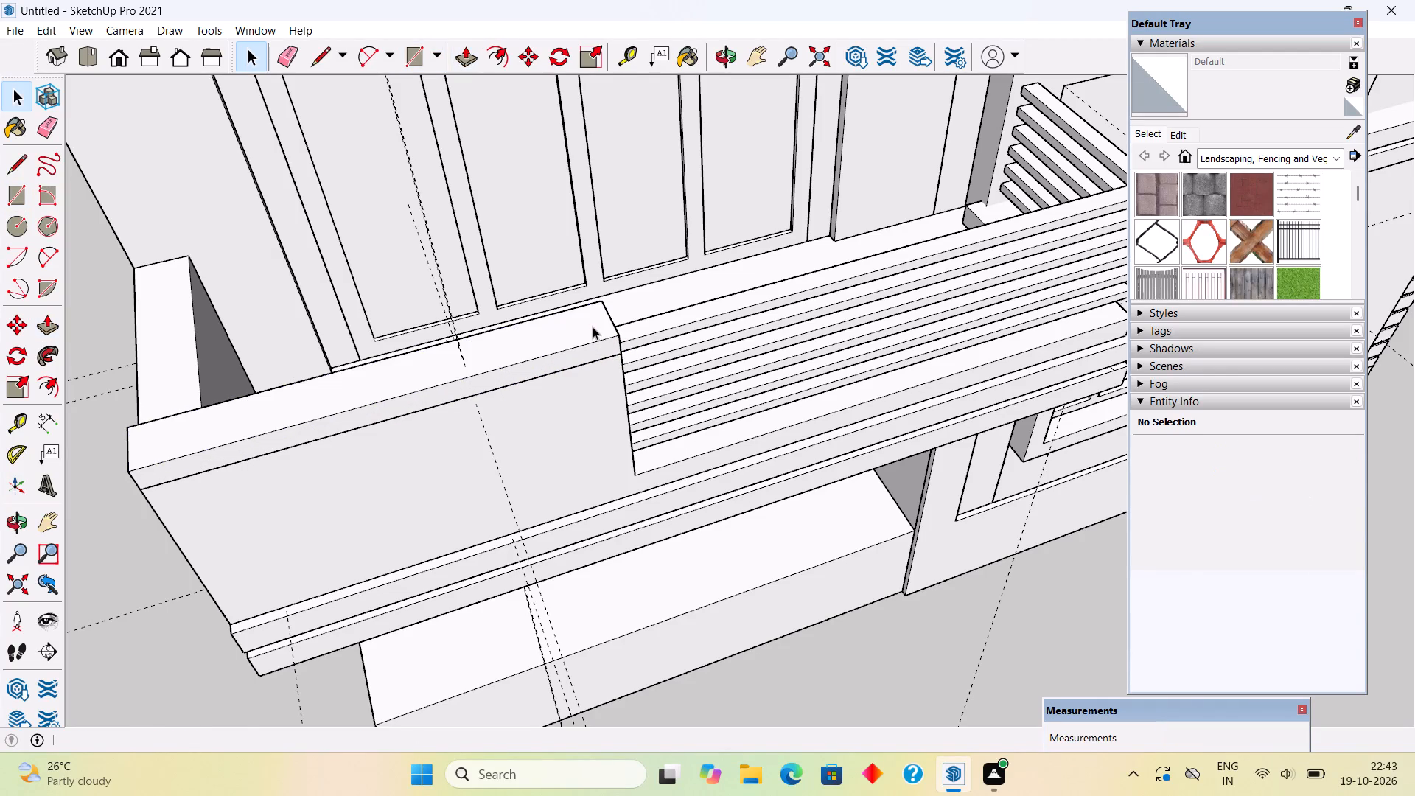
Make the new 4" coping block on top of the front parapet a group.
{"action": "triple_click", "coordinate": [591, 331]}
{"action": "right_click", "coordinate": [591, 331]}
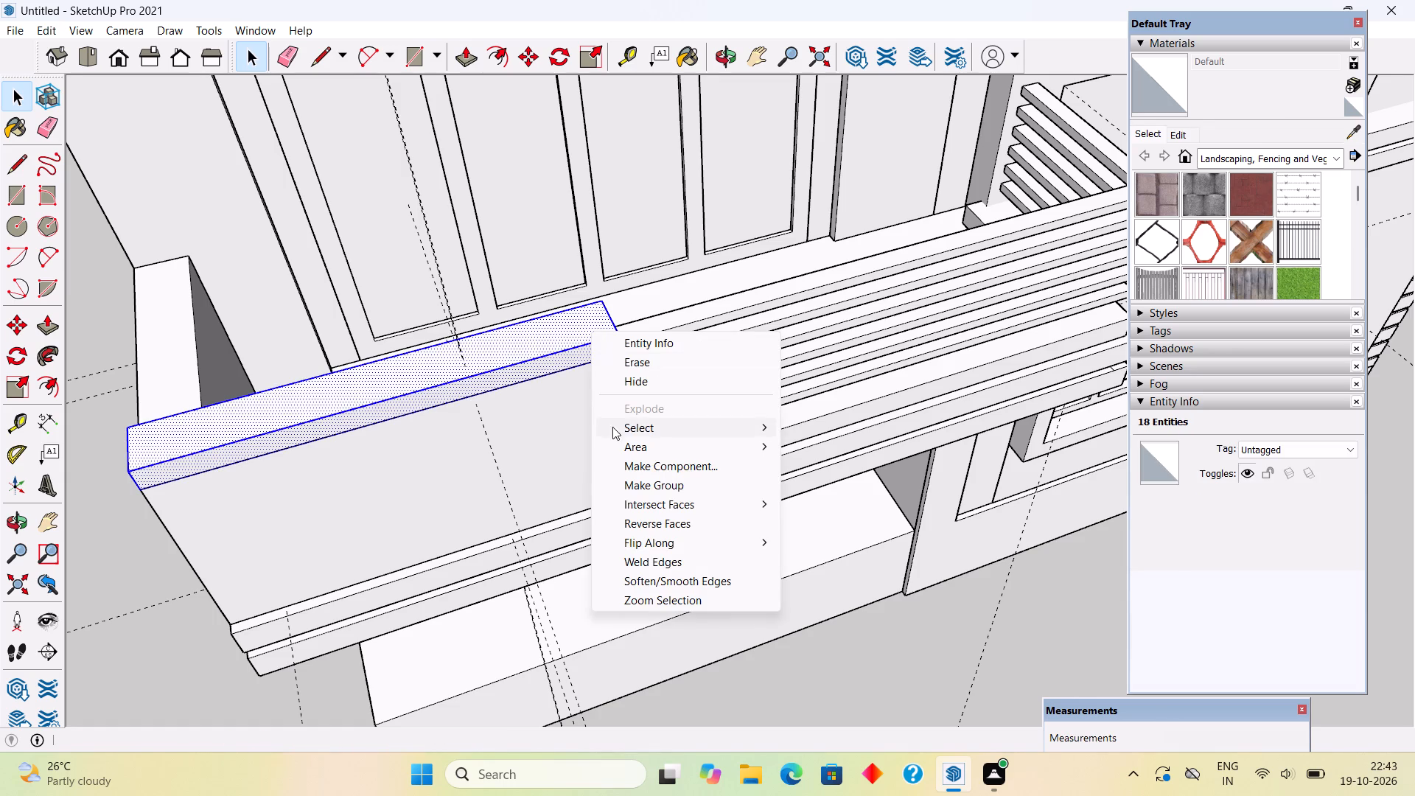
{"action": "left_click", "coordinate": [632, 483]}
{"action": "scroll", "coordinate": [632, 481], "scroll_direction": "down", "scroll_amount": 8}
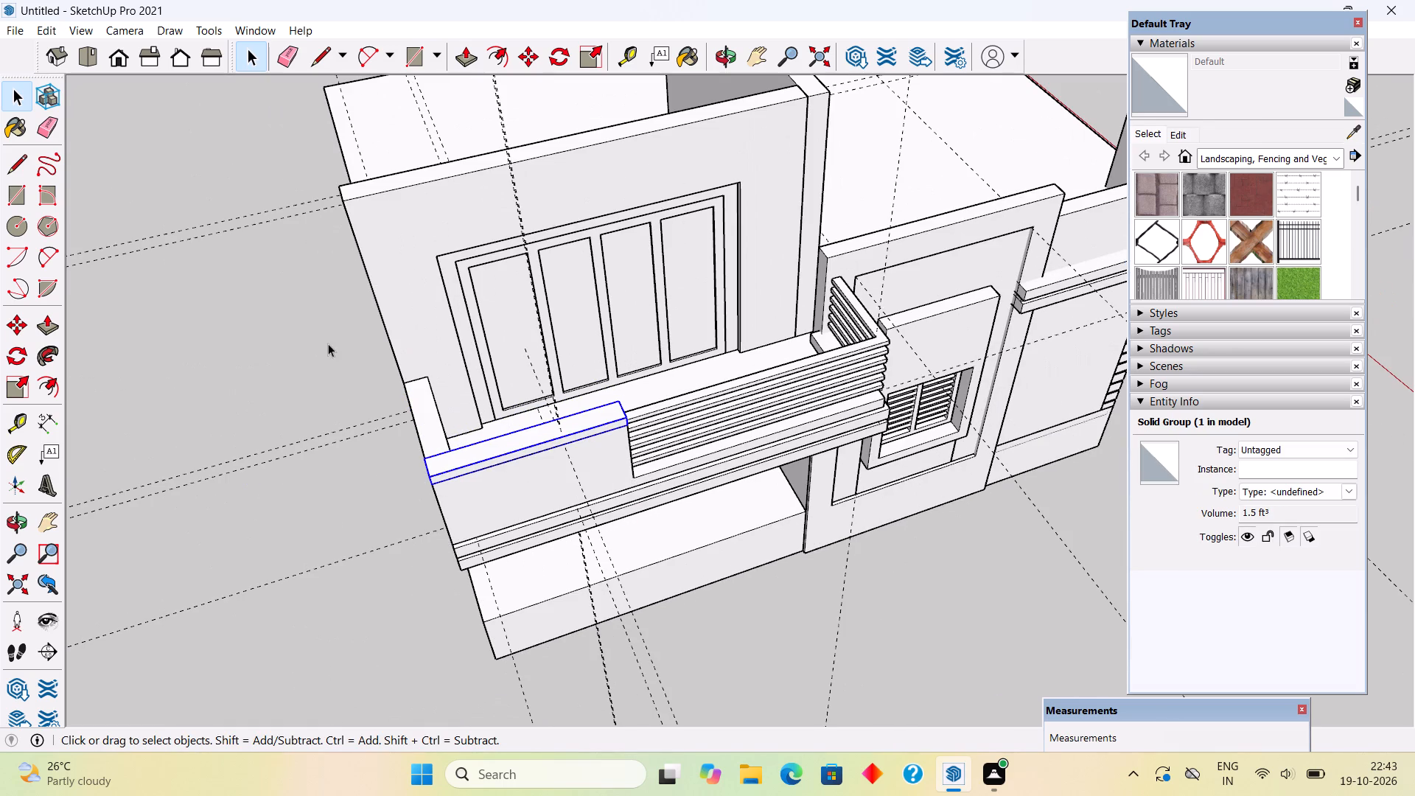
{"action": "left_click", "coordinate": [328, 343]}
Examine the whole house exterior from the front, the side and above.
{"action": "middle_click_drag", "start_coordinate": [441, 464], "coordinate": [373, 234]}
{"action": "scroll", "coordinate": [373, 233], "scroll_direction": "down", "scroll_amount": 4}
{"action": "middle_click_drag", "start_coordinate": [643, 274], "coordinate": [609, 197]}
{"action": "scroll", "coordinate": [609, 197], "scroll_direction": "up", "scroll_amount": 2}
{"action": "middle_click_drag", "start_coordinate": [606, 215], "coordinate": [181, 256]}
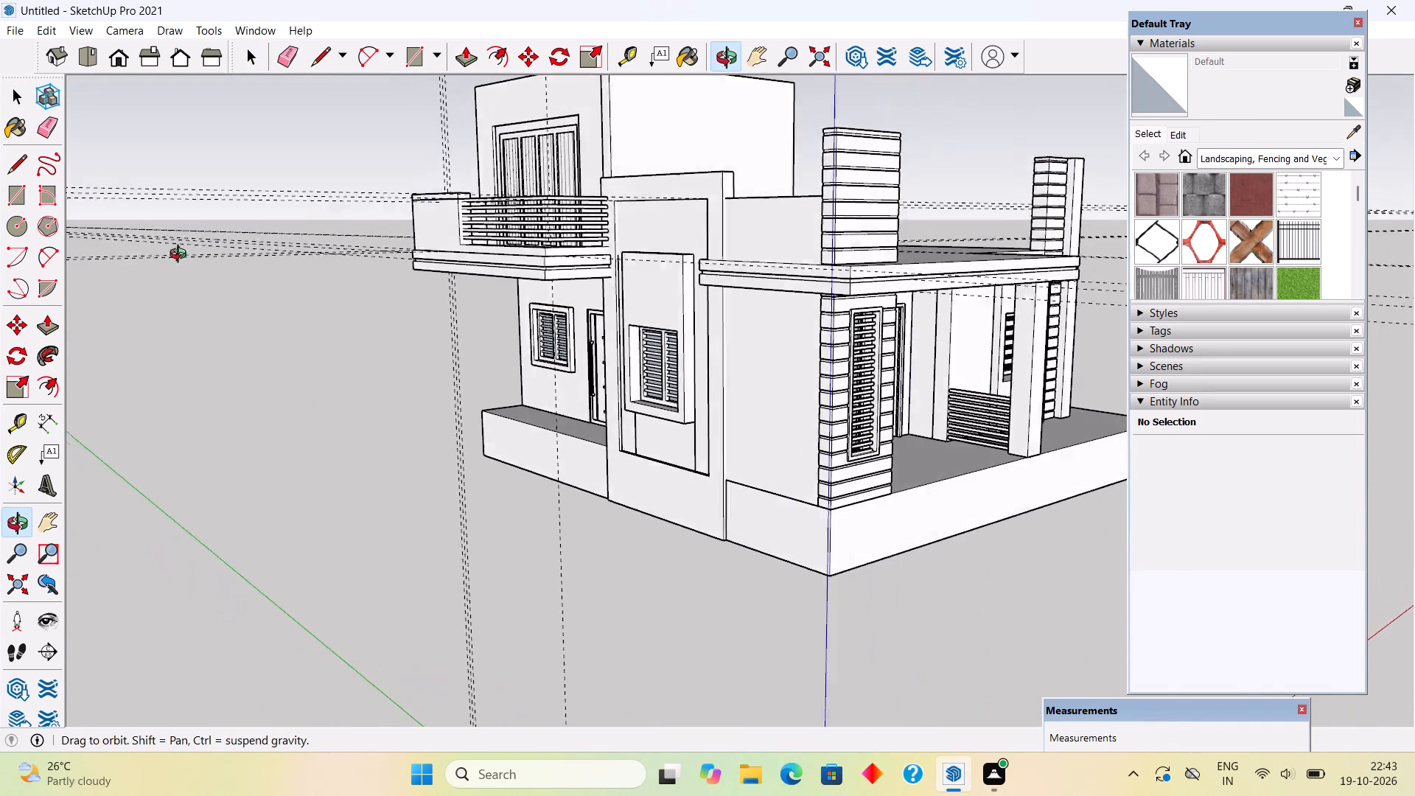
{"action": "middle_click_drag", "start_coordinate": [181, 256], "coordinate": [511, 342]}
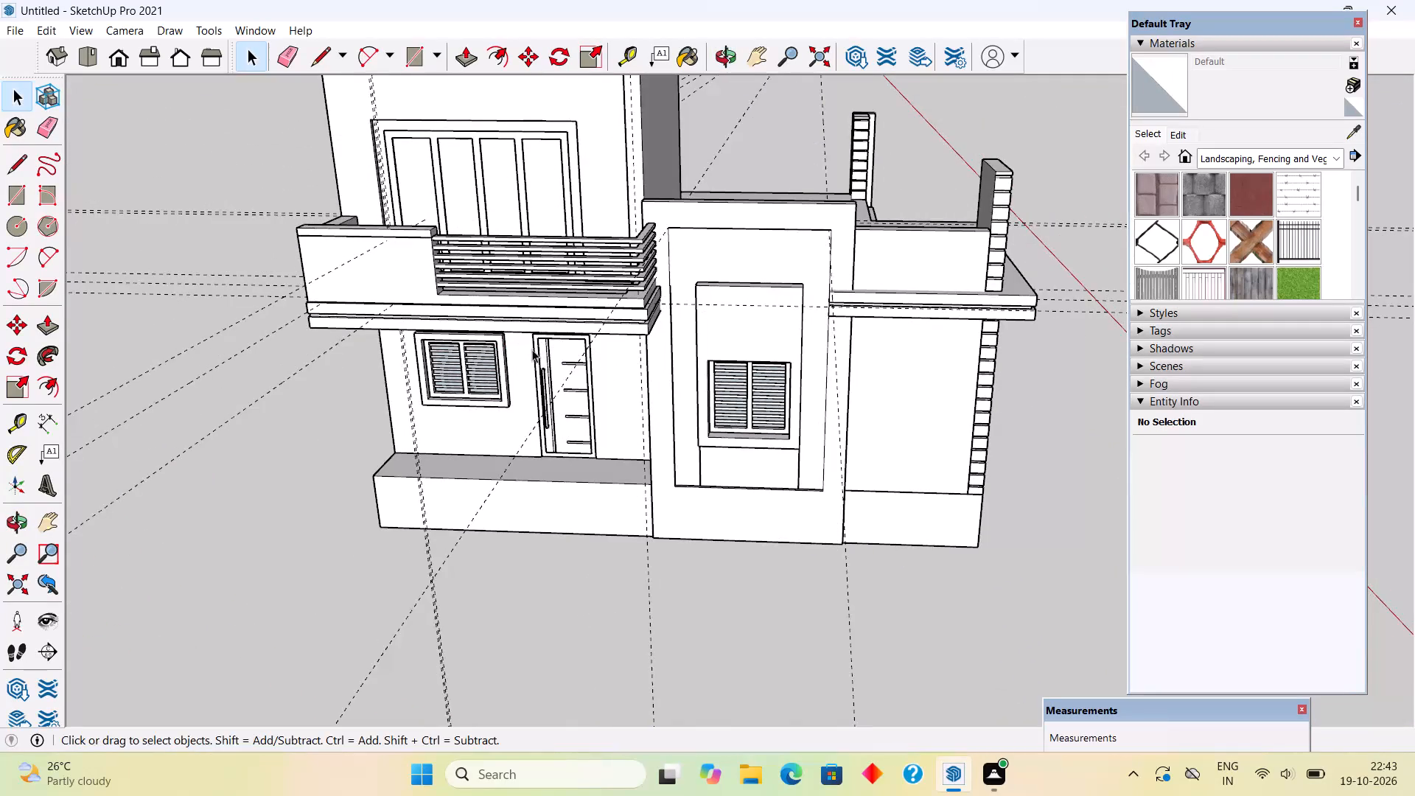
{"action": "scroll", "coordinate": [532, 349], "scroll_direction": "down", "scroll_amount": 1}
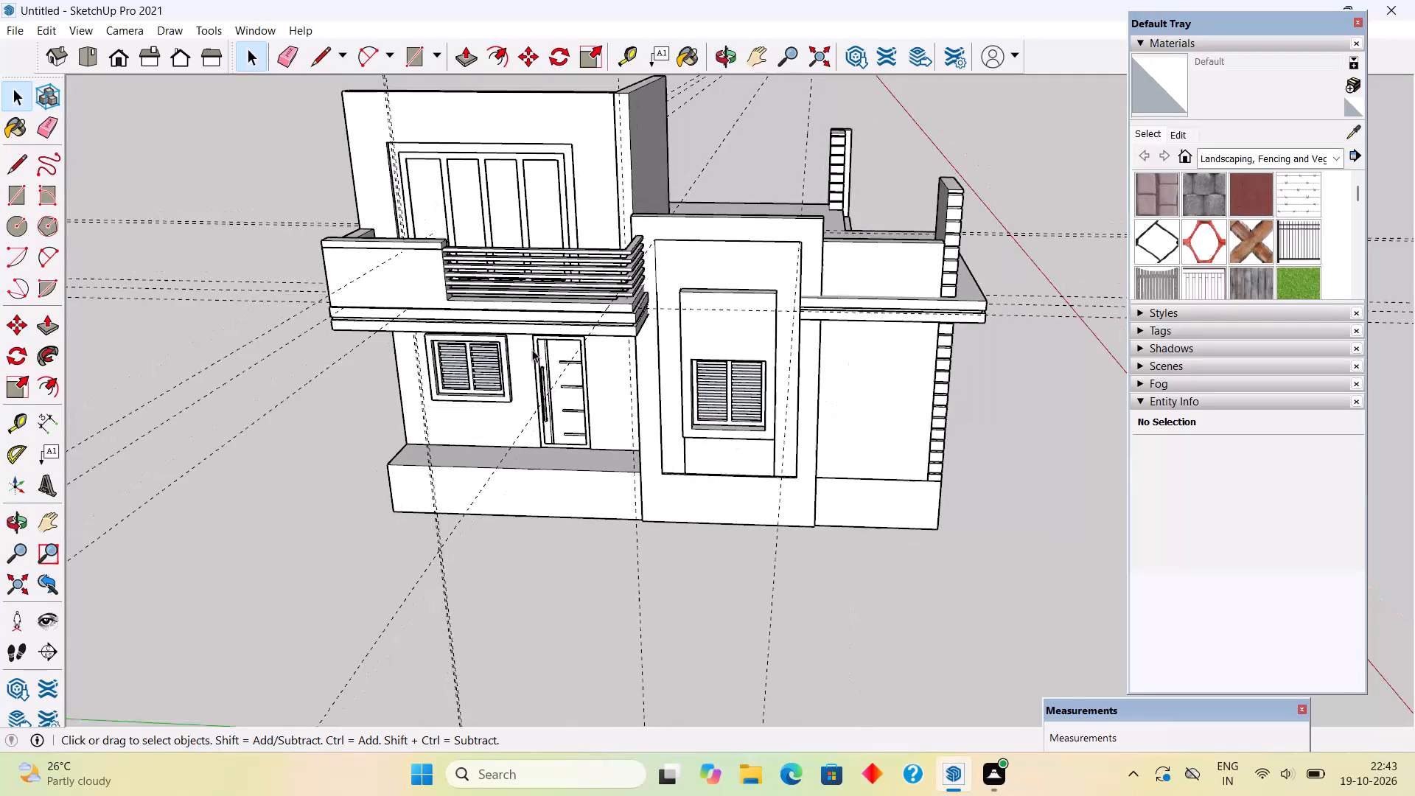
{"action": "middle_click_drag", "start_coordinate": [537, 377], "coordinate": [544, 579]}
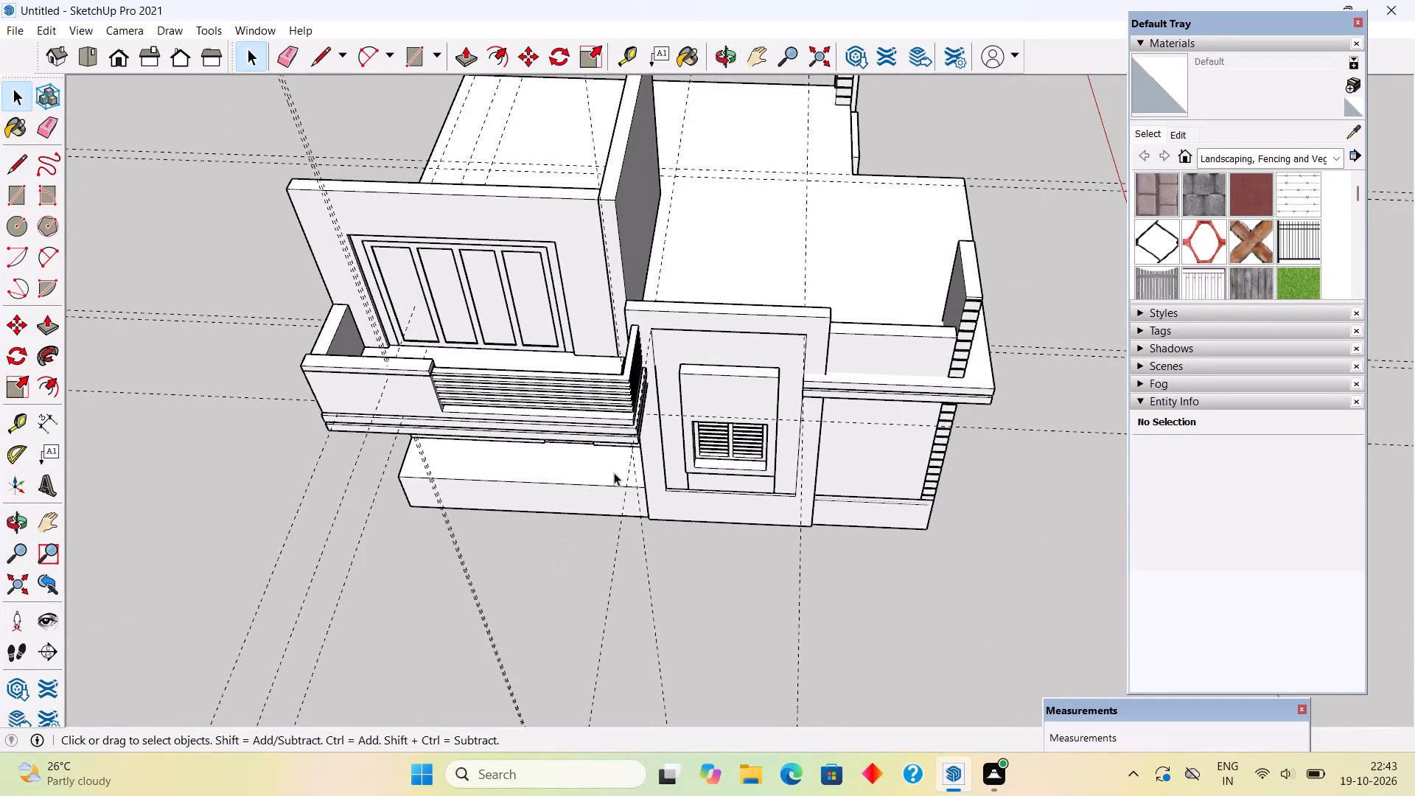
{"action": "middle_click_drag", "start_coordinate": [612, 478], "coordinate": [293, 590]}
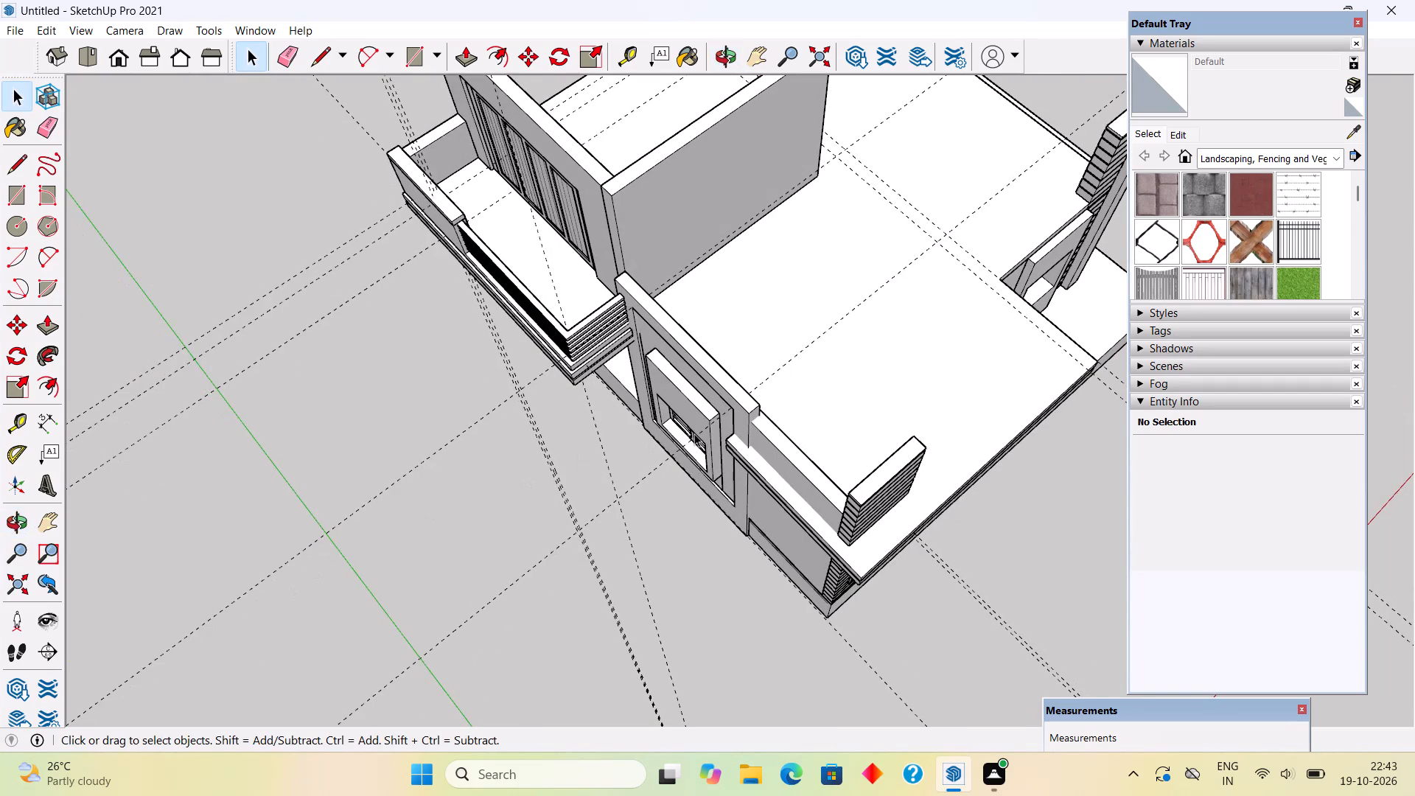
Place a guide on the ground-floor roof 4' from the foot of the upper storey's side wall.
{"action": "middle_click_drag", "start_coordinate": [693, 433], "coordinate": [452, 385]}
{"action": "scroll", "coordinate": [794, 301], "scroll_direction": "up", "scroll_amount": 8}
{"action": "scroll", "coordinate": [646, 310], "scroll_direction": "up", "scroll_amount": 2}
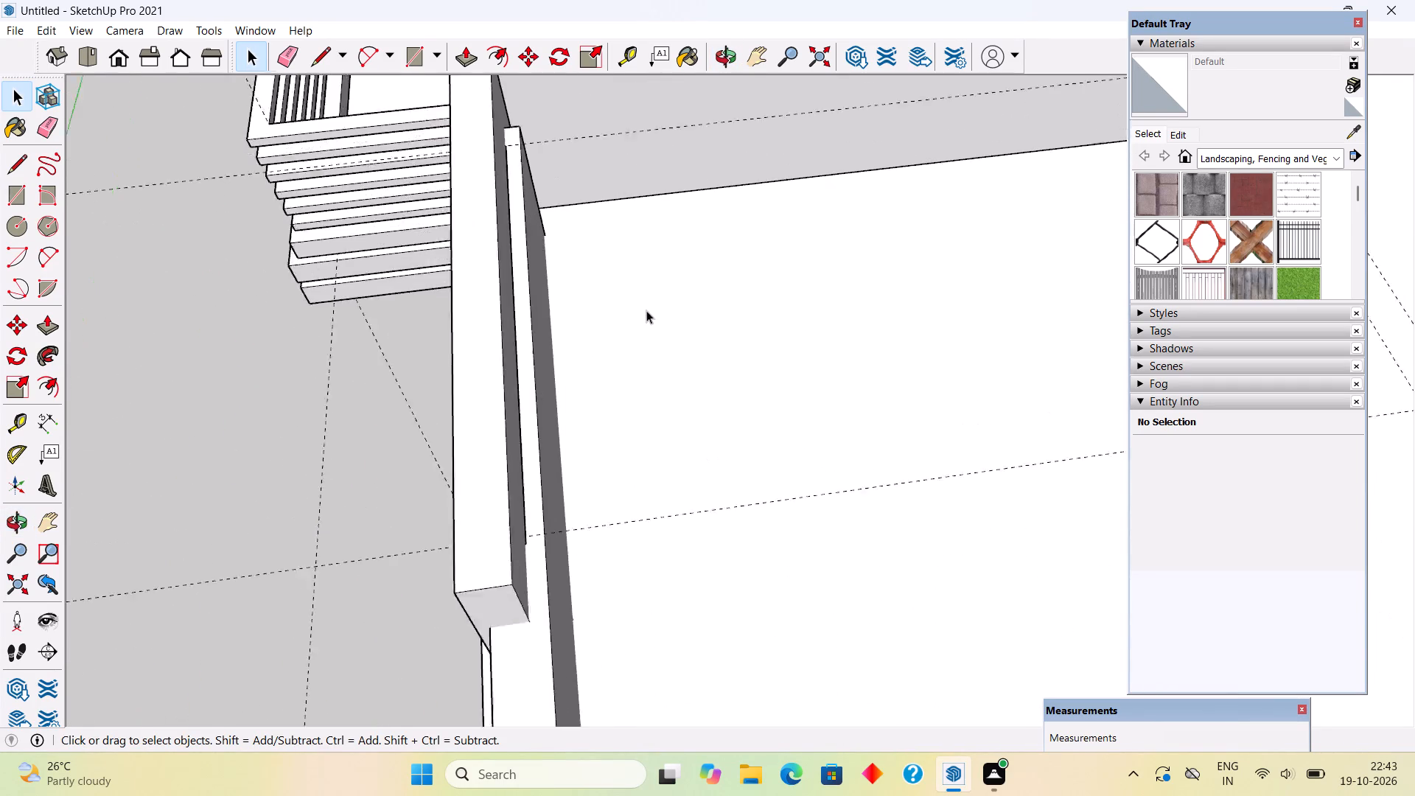
{"action": "scroll", "coordinate": [646, 310], "scroll_direction": "up", "scroll_amount": 2}
{"action": "scroll", "coordinate": [548, 313], "scroll_direction": "up", "scroll_amount": 2}
{"action": "key", "text": "t"}
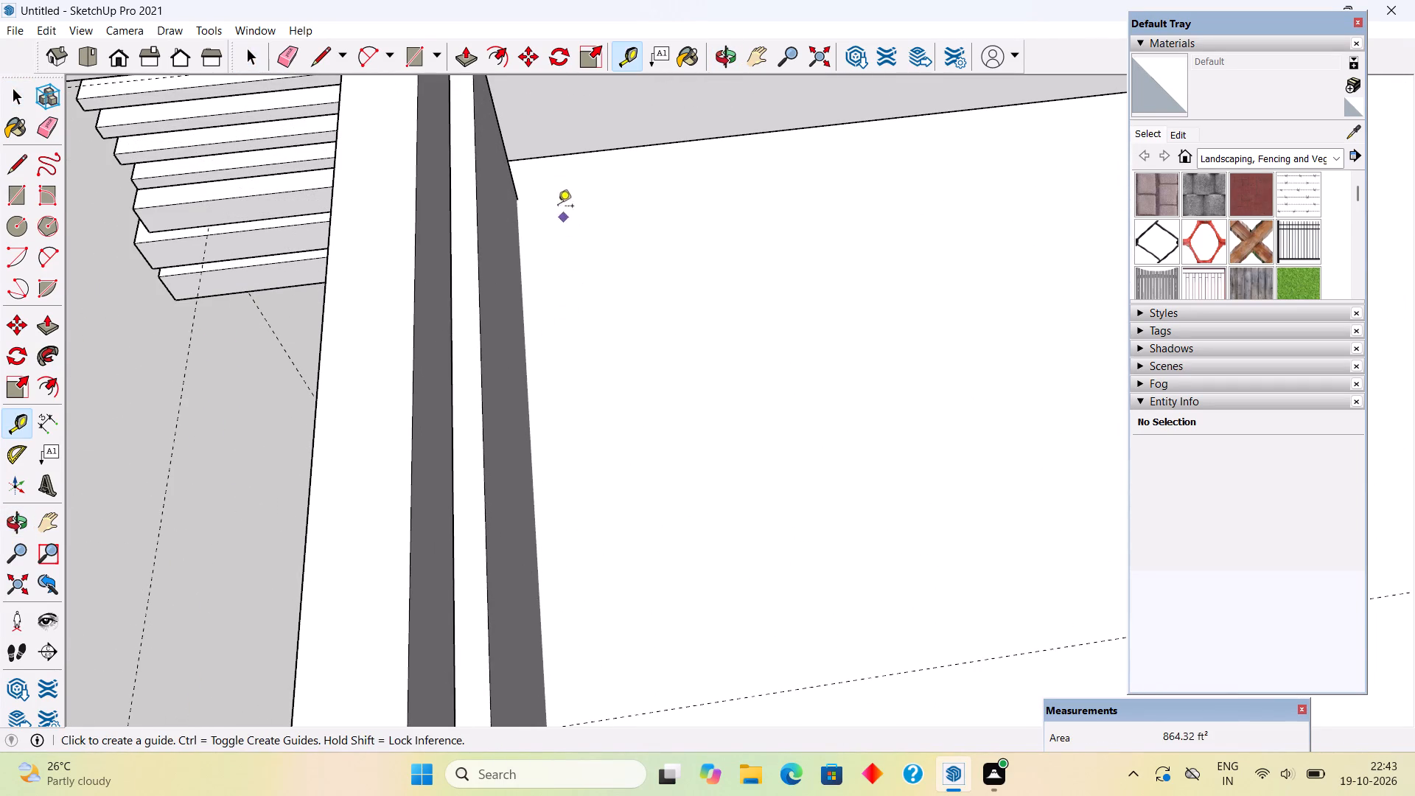
{"action": "left_click", "coordinate": [553, 152]}
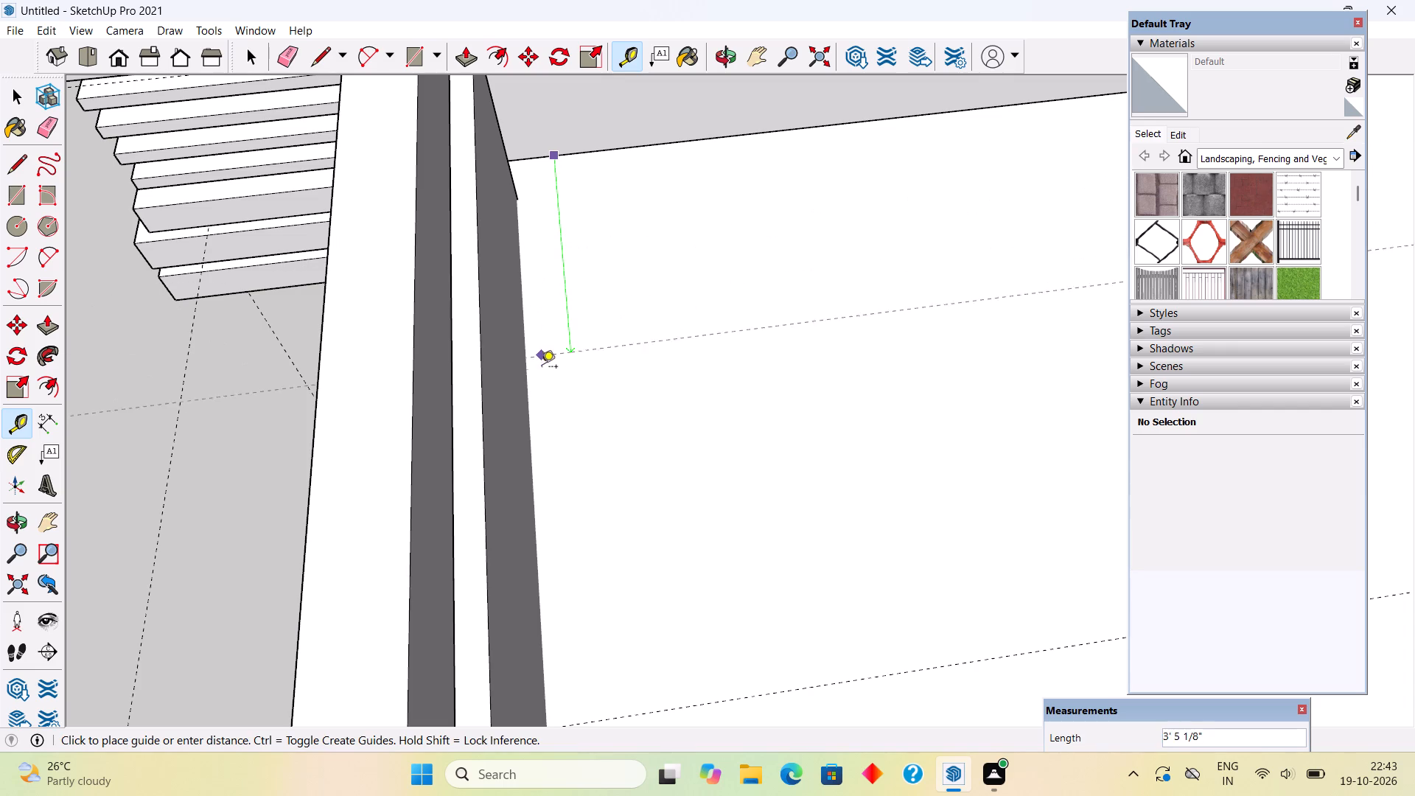
{"action": "type", "text": "4'"}
{"action": "key", "text": "Return"}
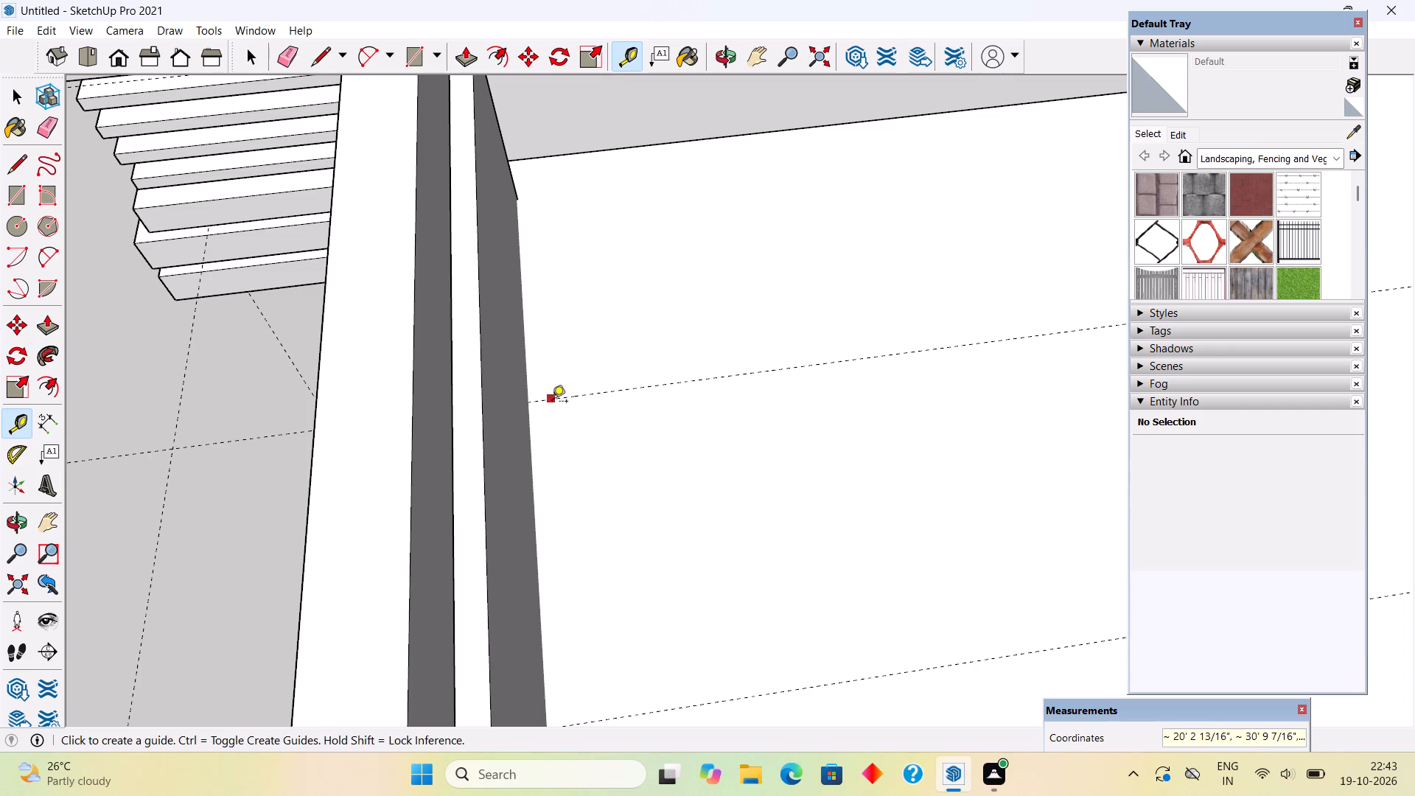
{"action": "middle_click_drag", "start_coordinate": [347, 502], "coordinate": [724, 301]}
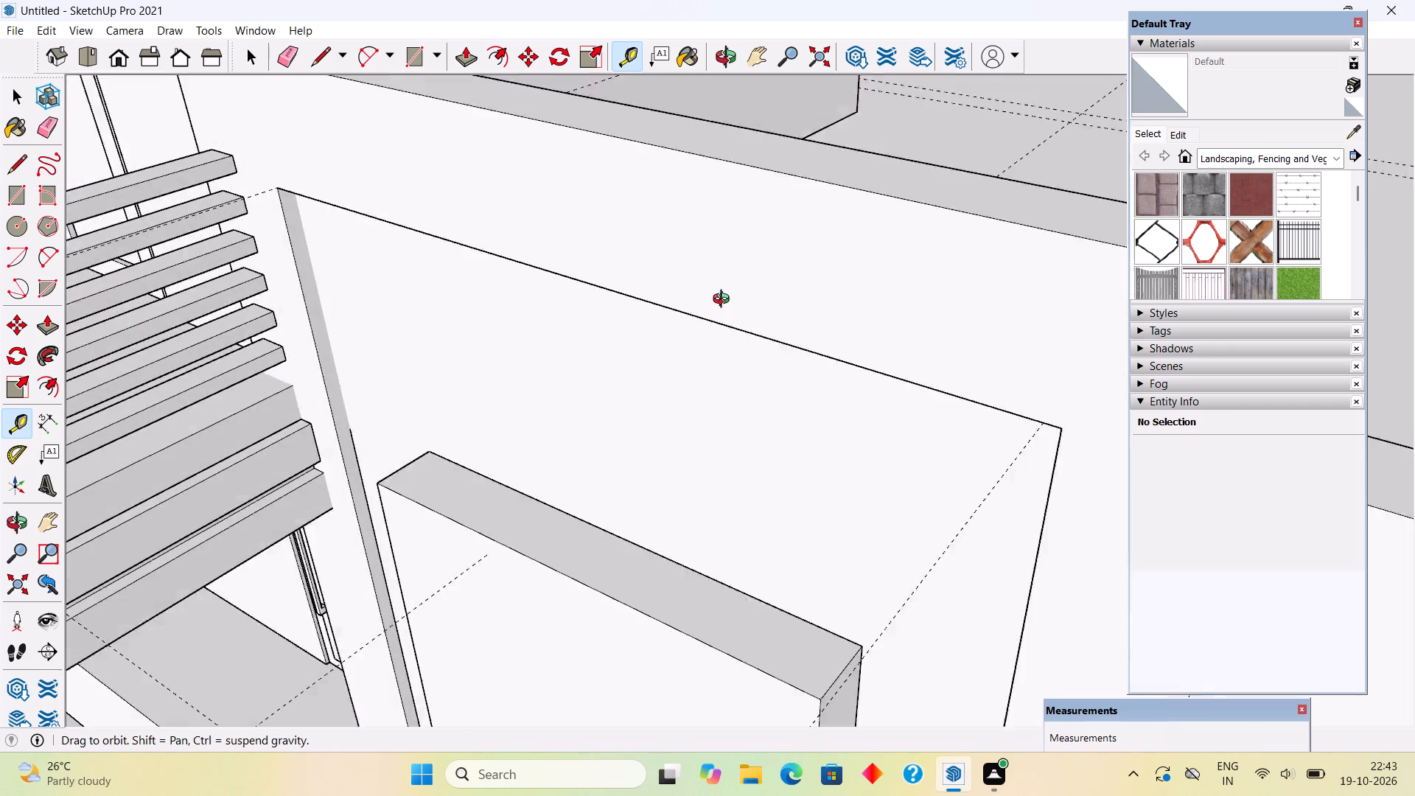
Place two guides on the ground-floor roof, 7" to either side of the 4' guide.
{"action": "middle_click_drag", "start_coordinate": [724, 301], "coordinate": [410, 464]}
{"action": "left_click", "coordinate": [573, 404]}
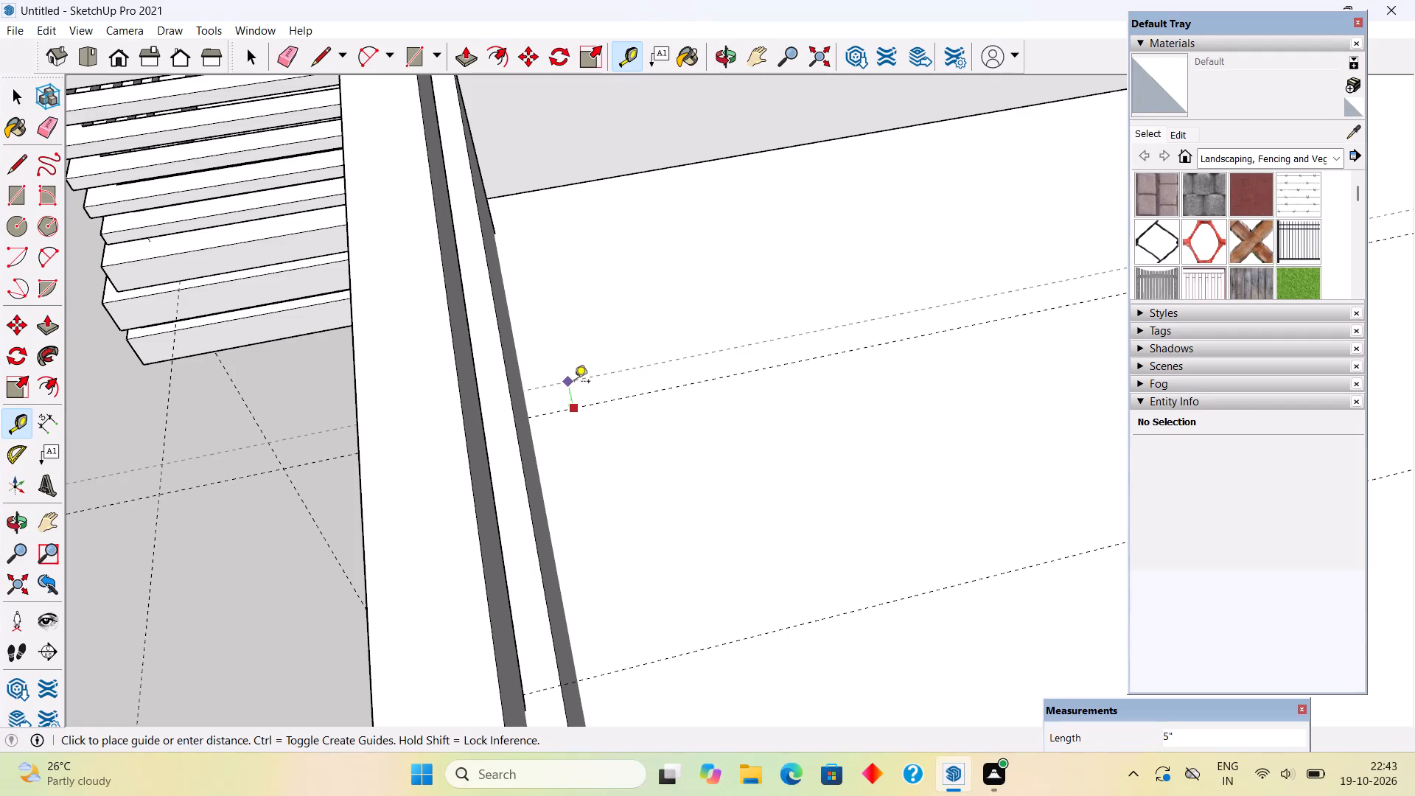
{"action": "type", "text": "7\""}
{"action": "key", "text": "Return"}
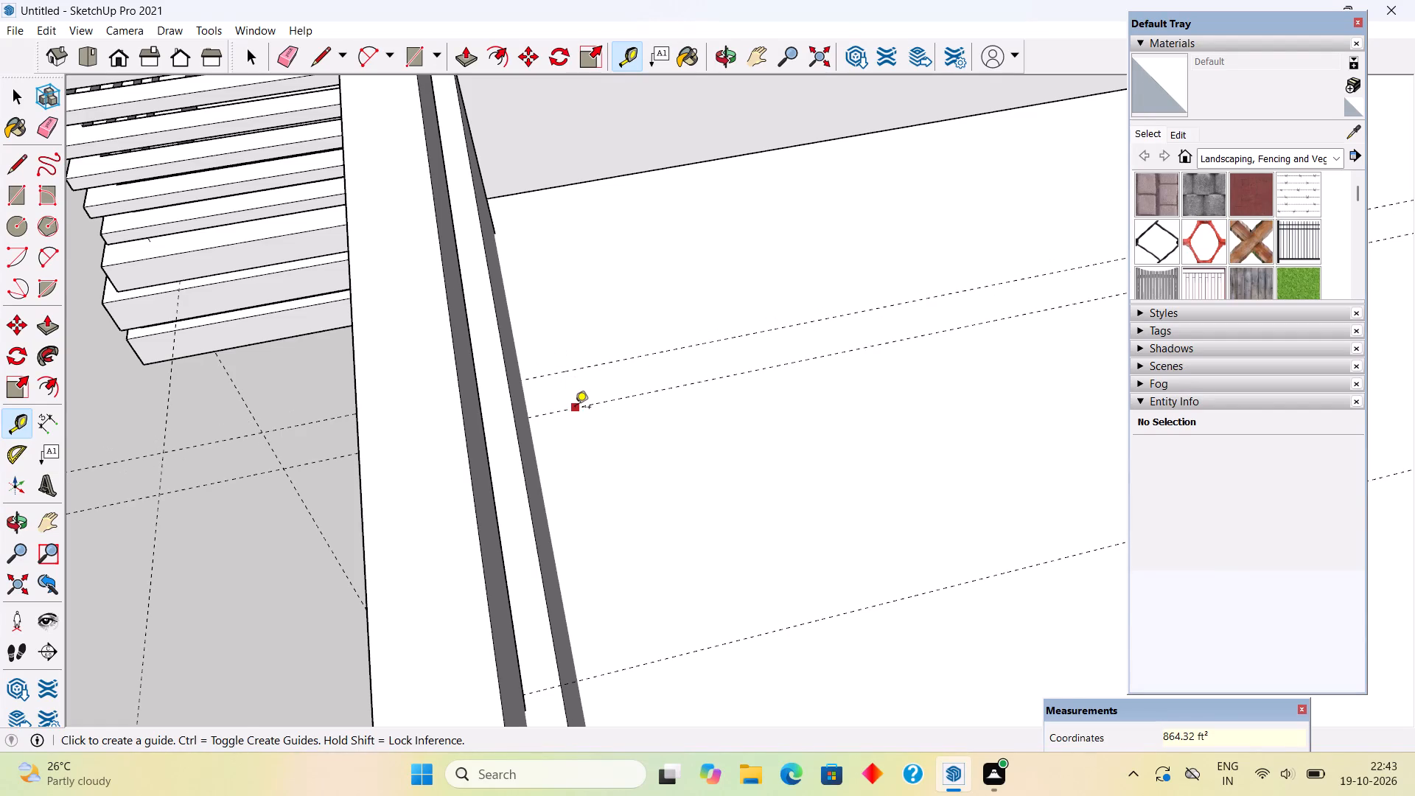
{"action": "left_click", "coordinate": [575, 408]}
{"action": "type", "text": "7\""}
{"action": "key", "text": "Return"}
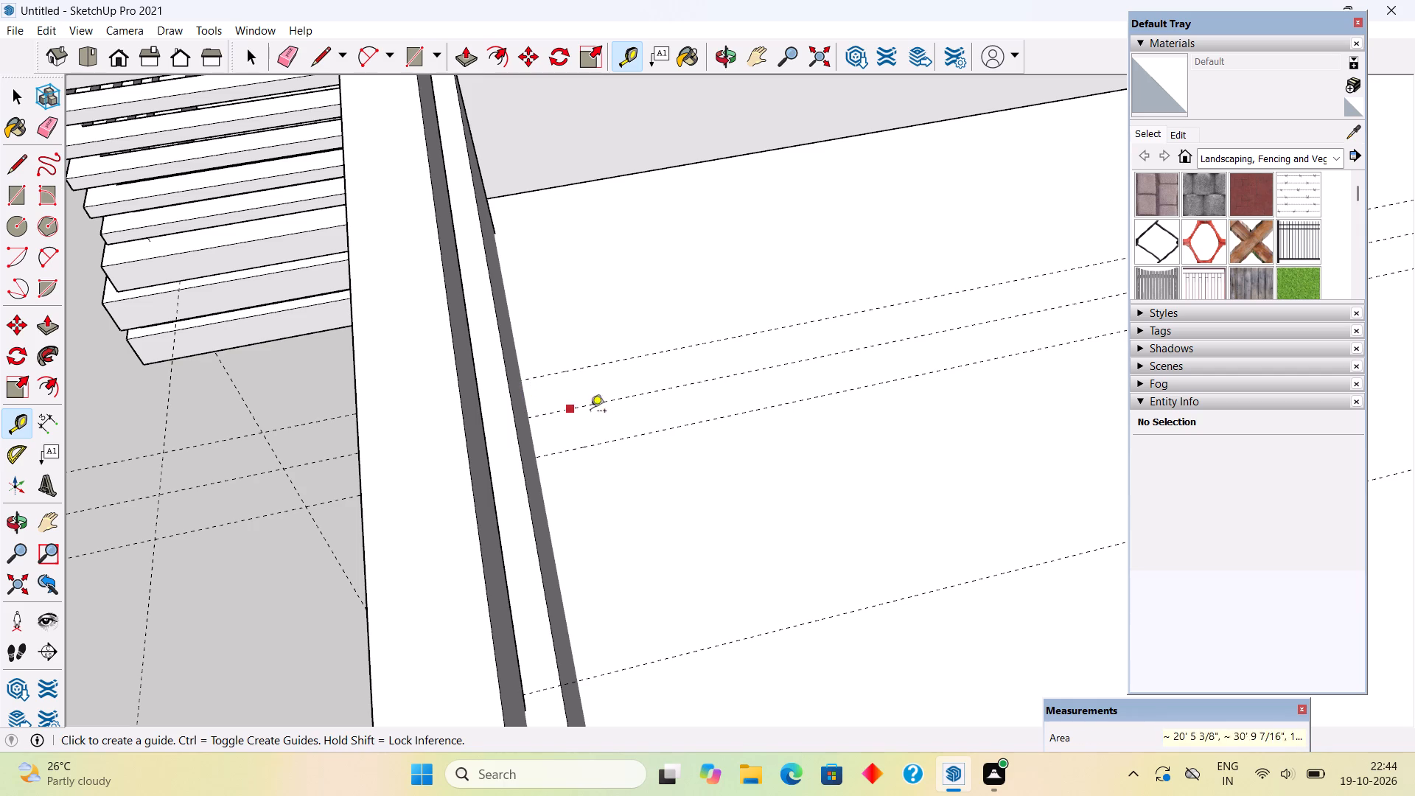
Place a 1.2' guide line on the roof square out from the parapet's foot, between the middle and outer 7" guides.
{"action": "left_click", "coordinate": [552, 507]}
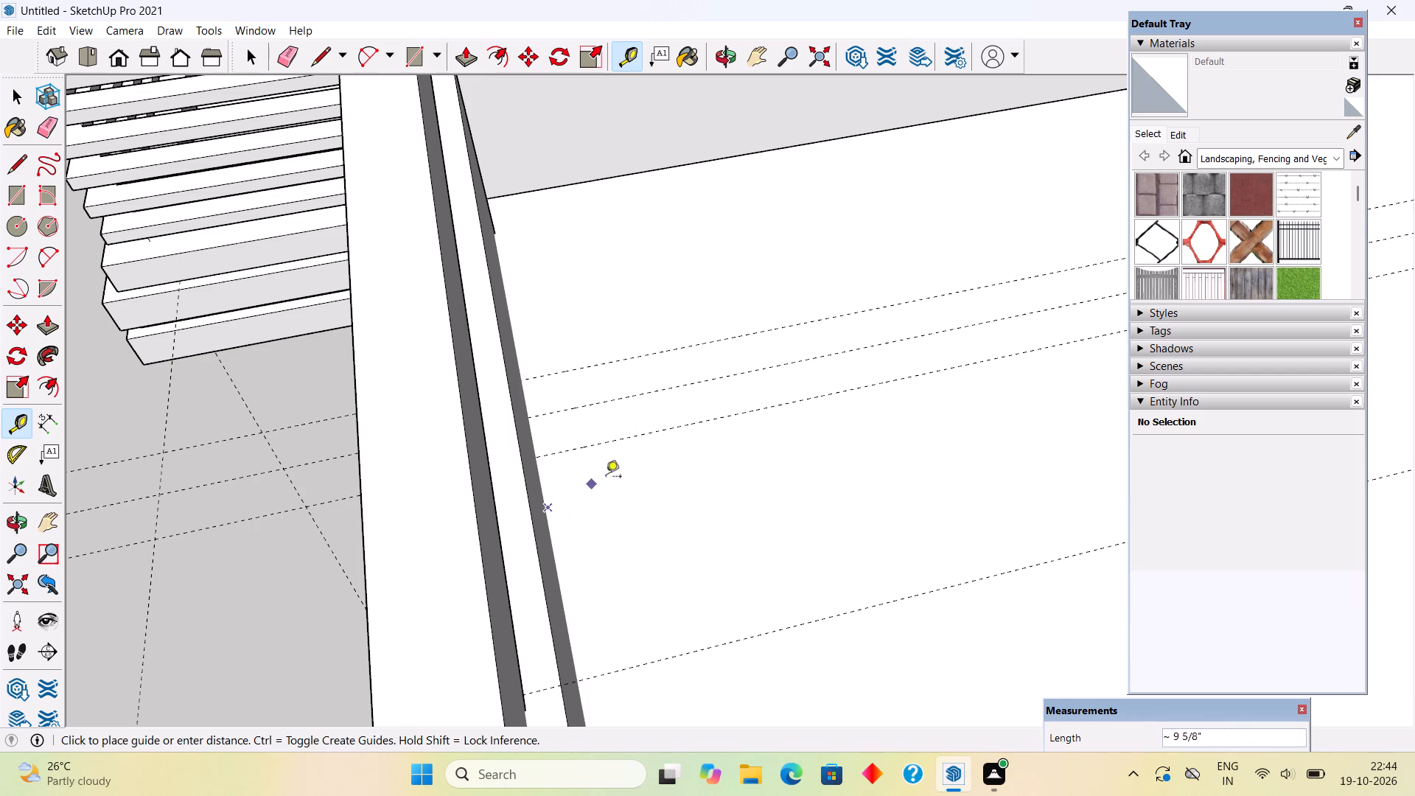
{"action": "key", "text": "space"}
{"action": "scroll", "coordinate": [514, 363], "scroll_direction": "up", "scroll_amount": 6}
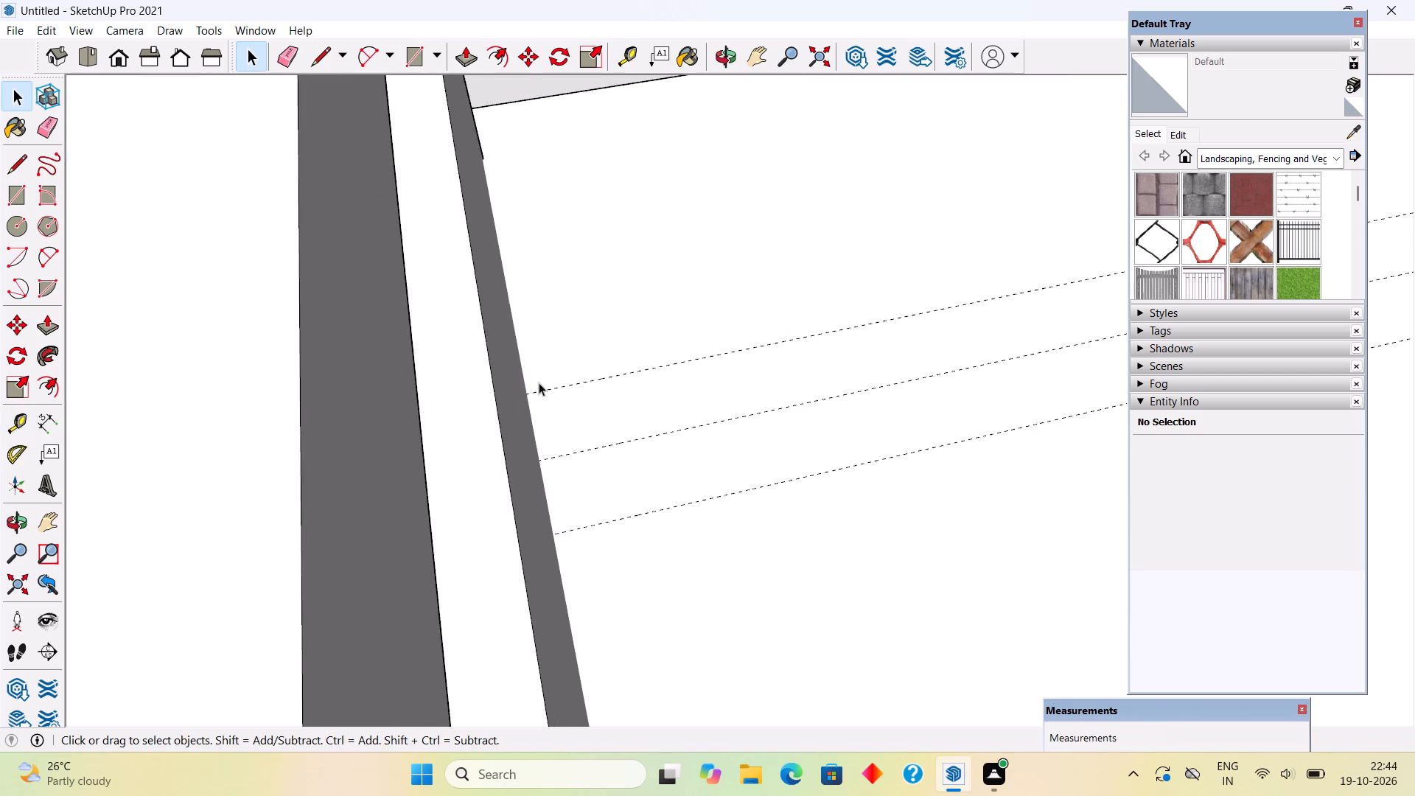
{"action": "scroll", "coordinate": [540, 383], "scroll_direction": "up", "scroll_amount": 3}
{"action": "middle_click_drag", "start_coordinate": [532, 430], "coordinate": [398, 367]}
{"action": "key", "text": "t"}
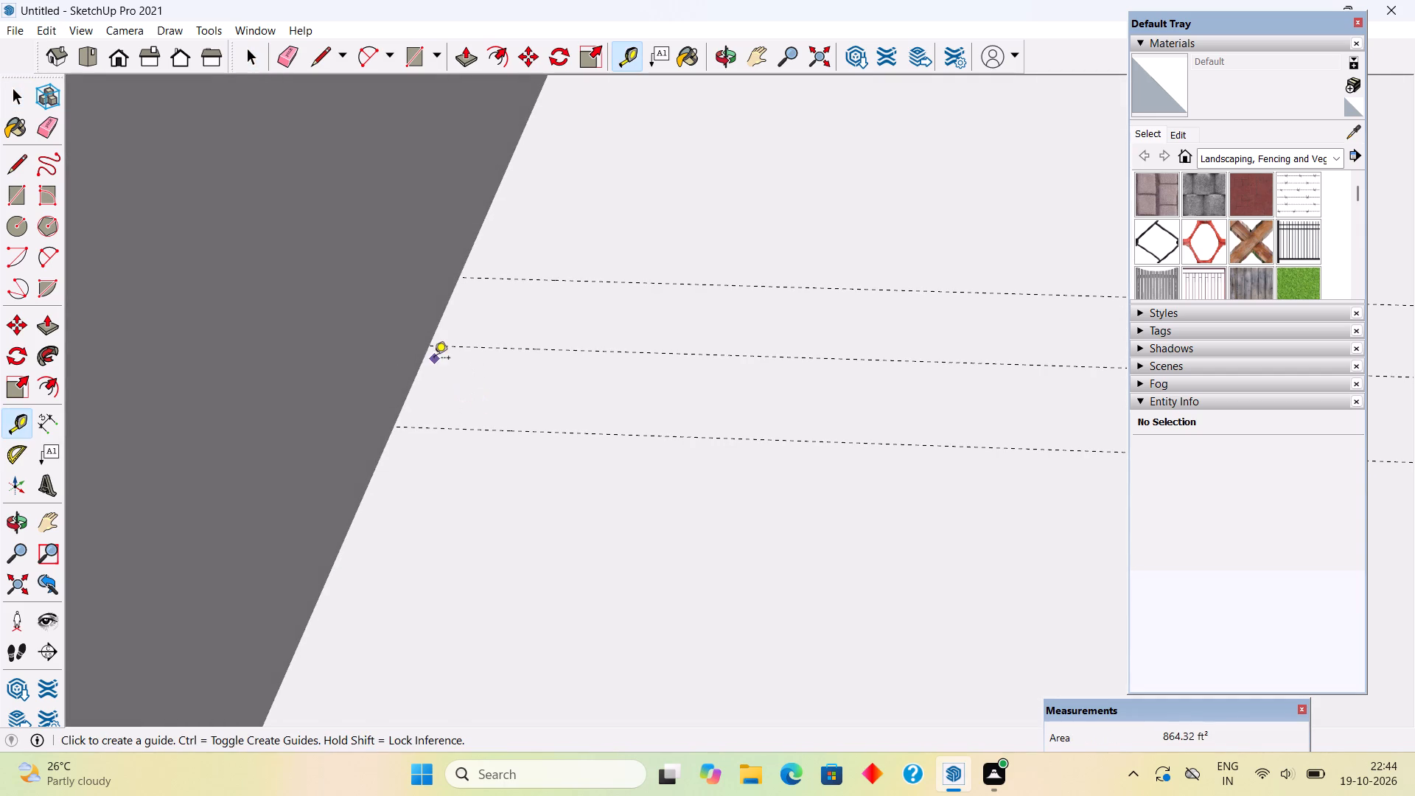
{"action": "left_click", "coordinate": [410, 380]}
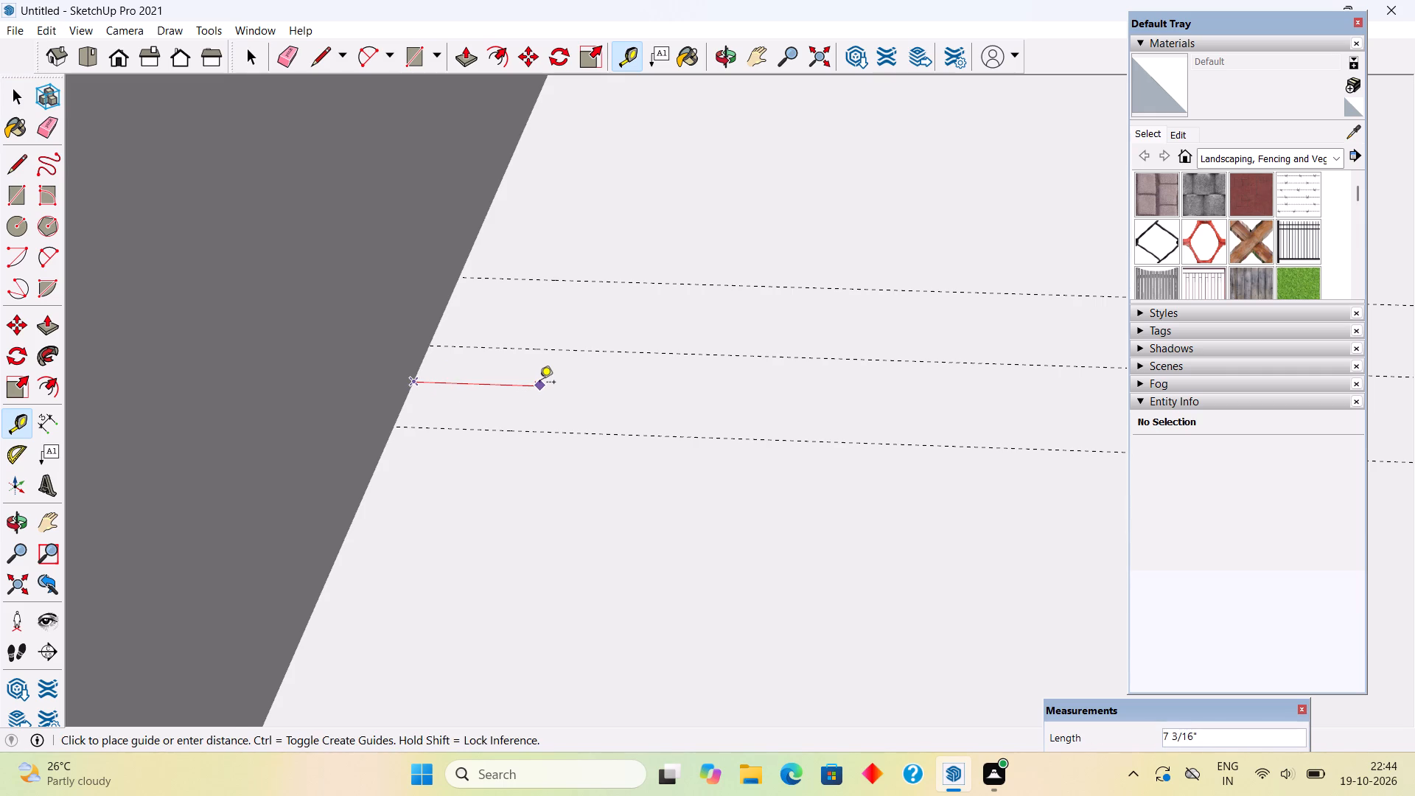
{"action": "type", "text": "12"}
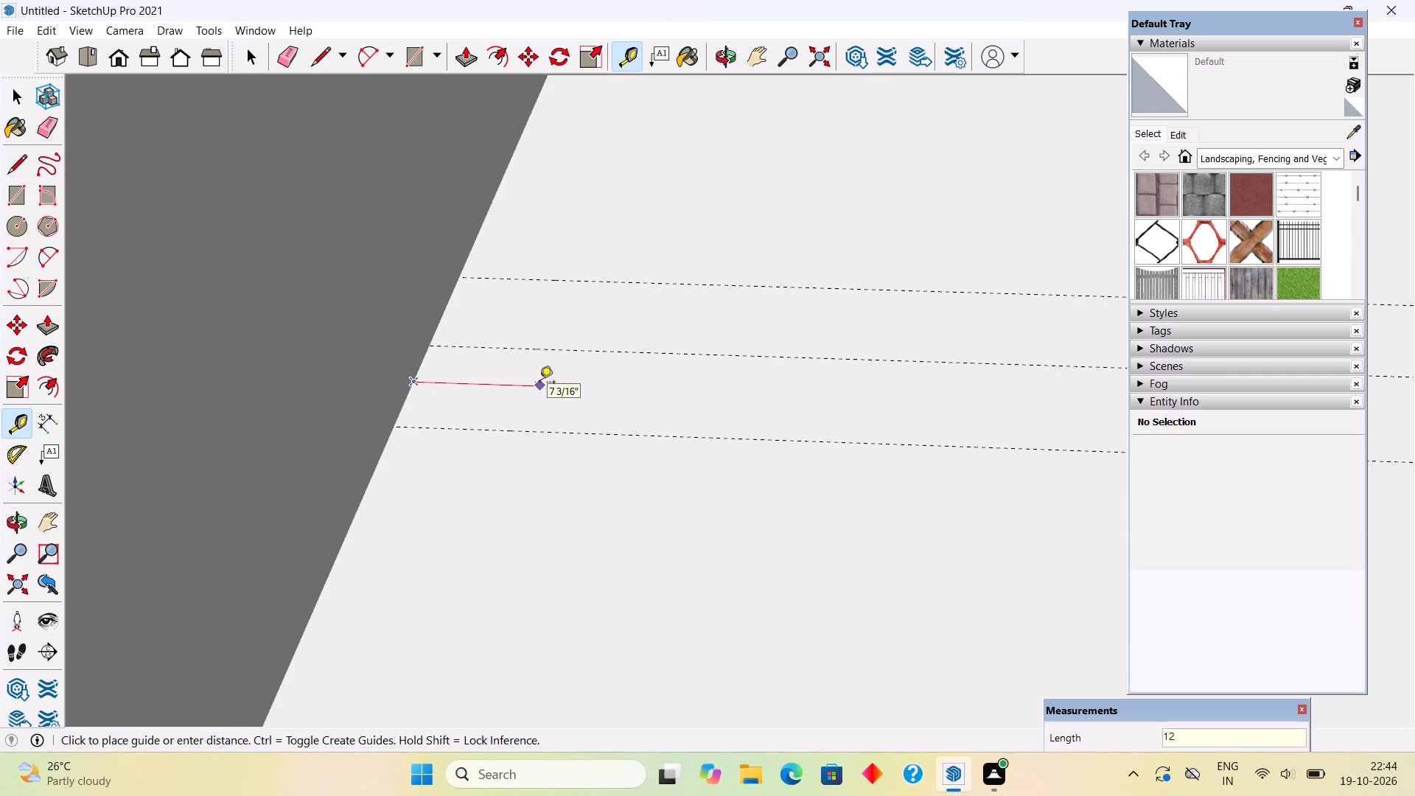
{"action": "key", "text": "BackSpace"}
{"action": "type", "text": ".2"}
{"action": "key", "text": "apostrophe"}
{"action": "key", "text": "Return"}
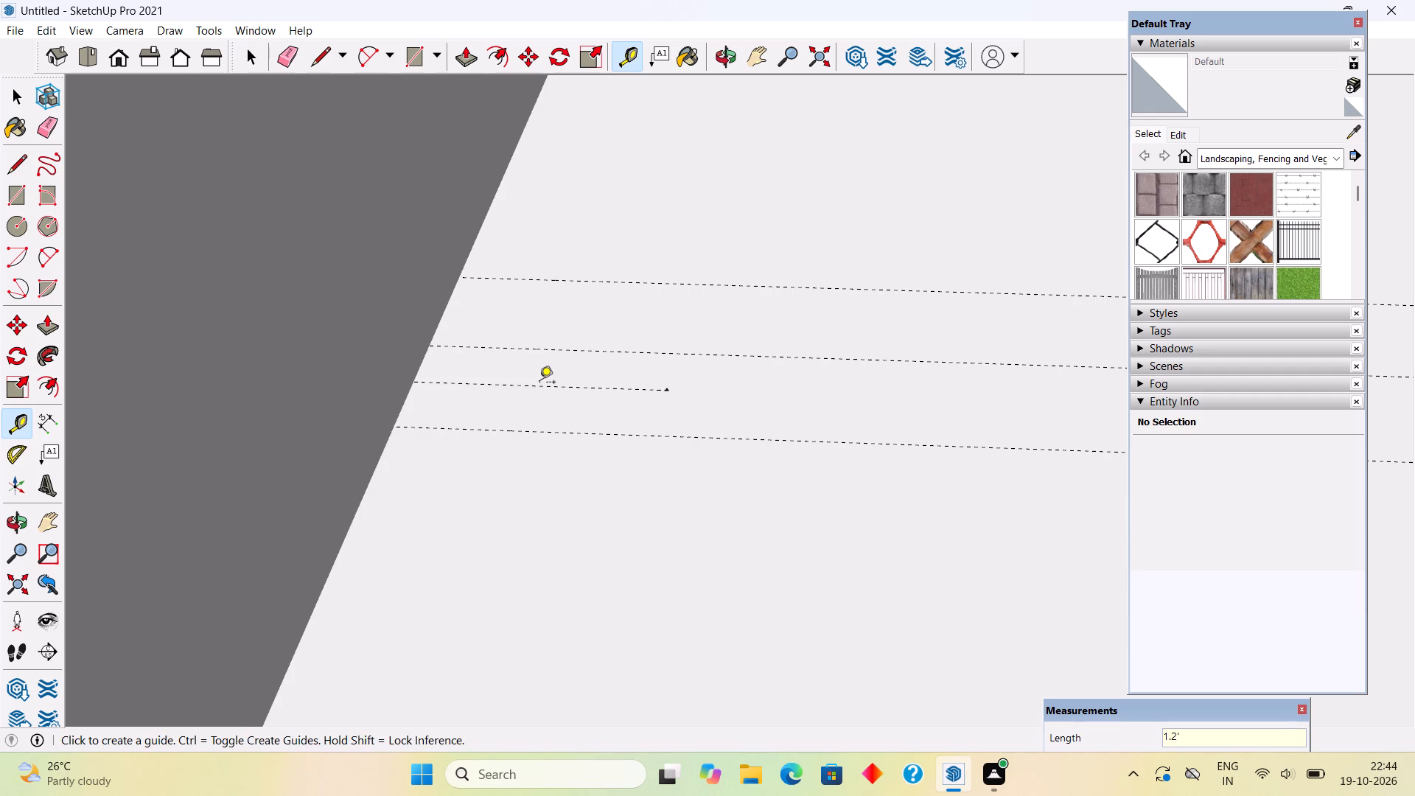
{"action": "key", "text": "space"}
{"action": "key", "text": "t"}
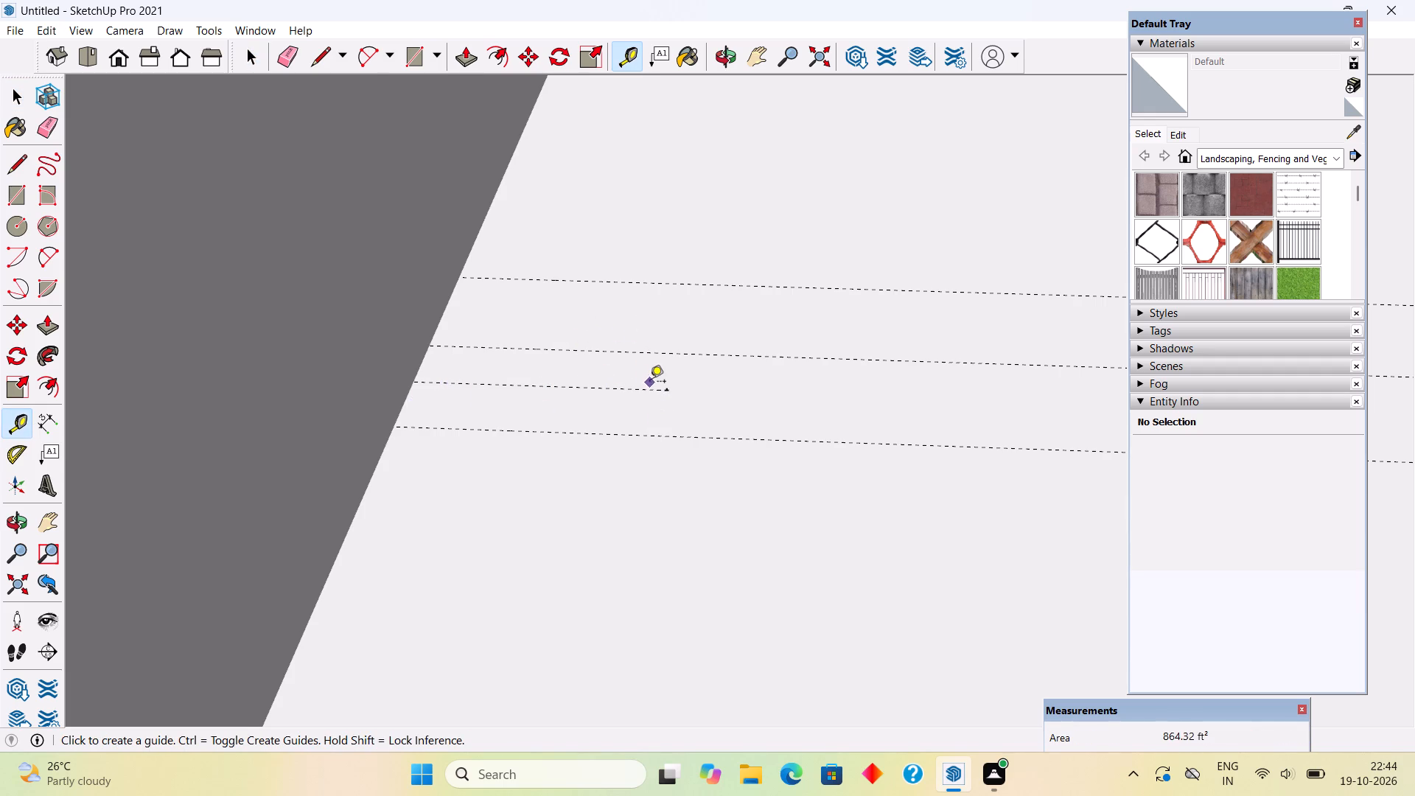
{"action": "key", "text": "space"}
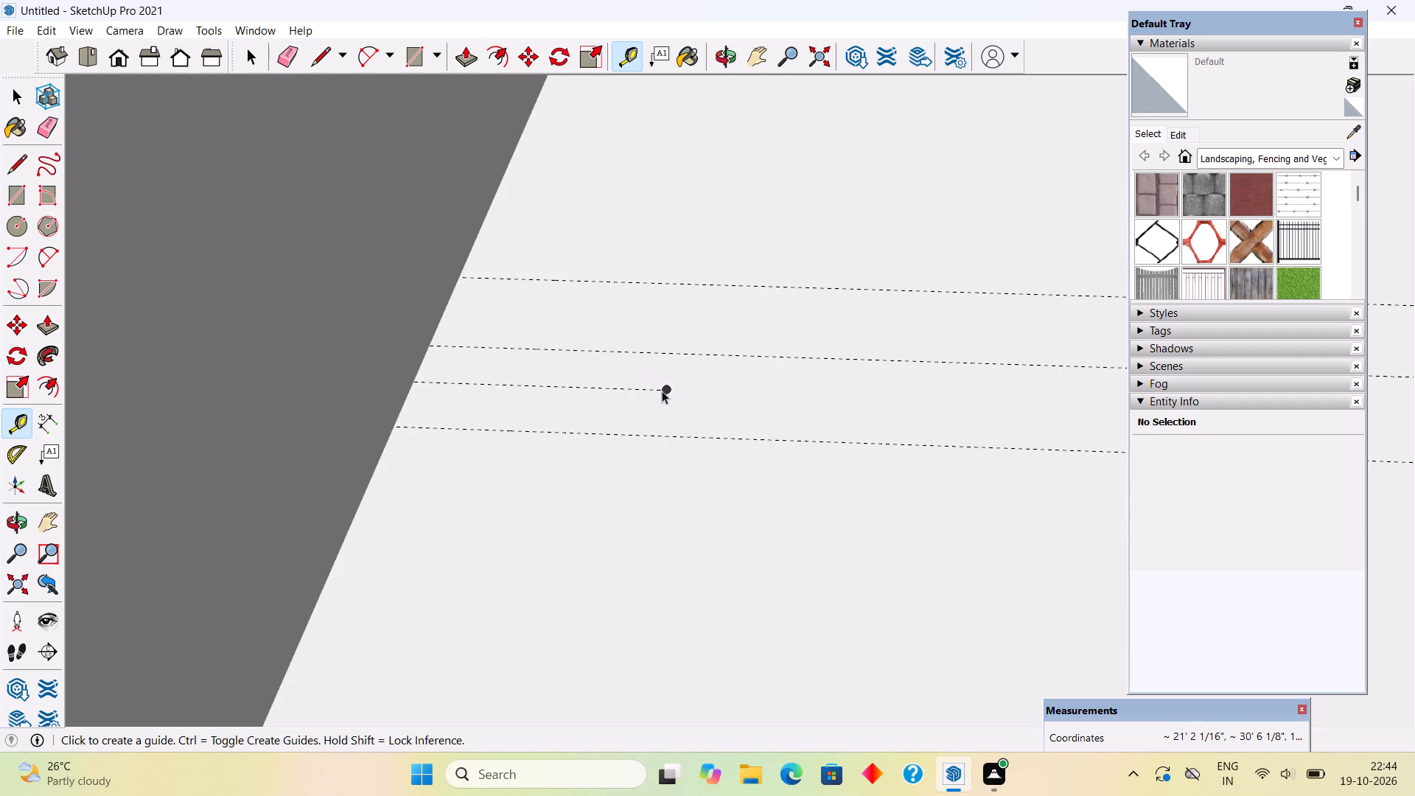
Draw a column base from the parapet's foot to the 1.2' guide's end, raise it about 8" and widen it to the other outer guide.
{"action": "key", "text": "r"}
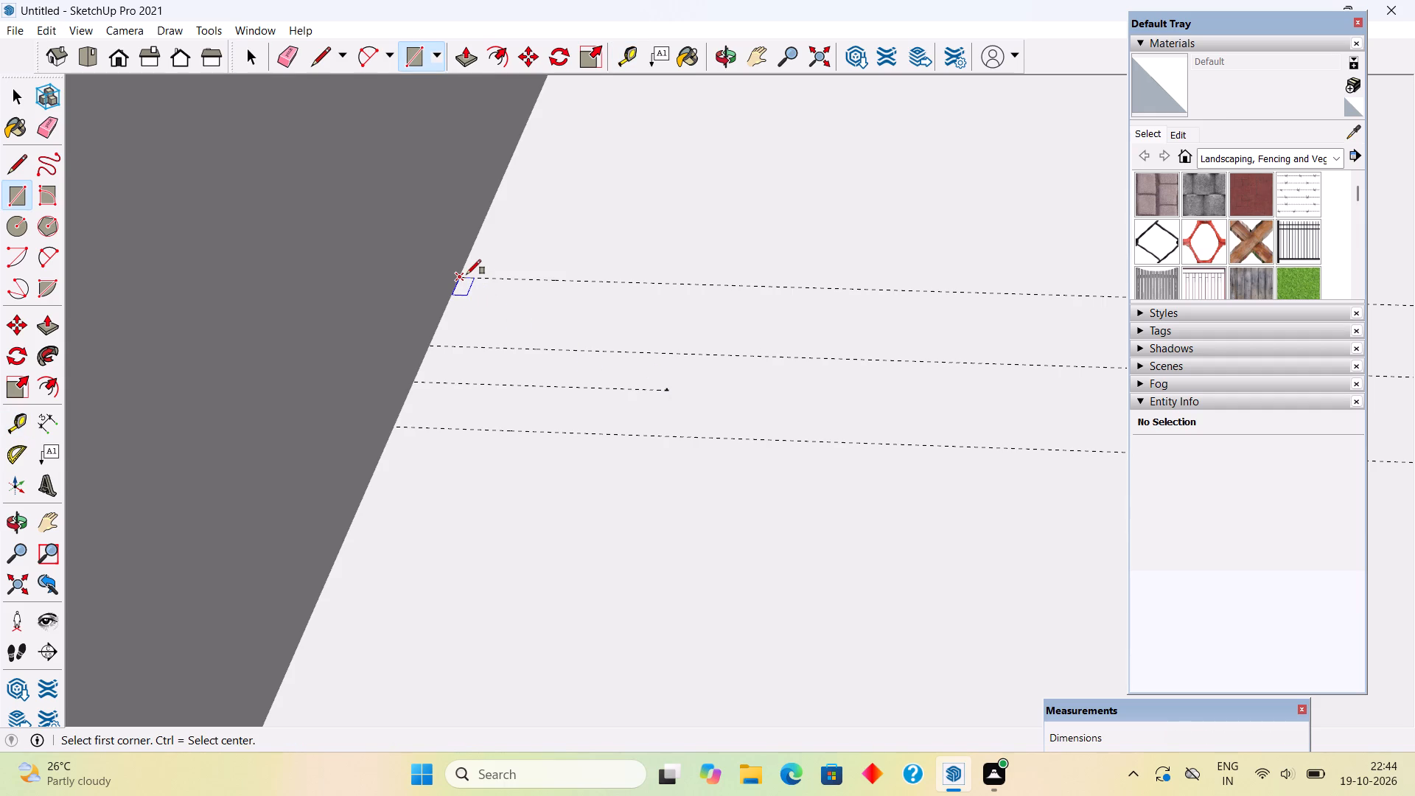
{"action": "left_click", "coordinate": [467, 274]}
{"action": "left_click", "coordinate": [668, 388]}
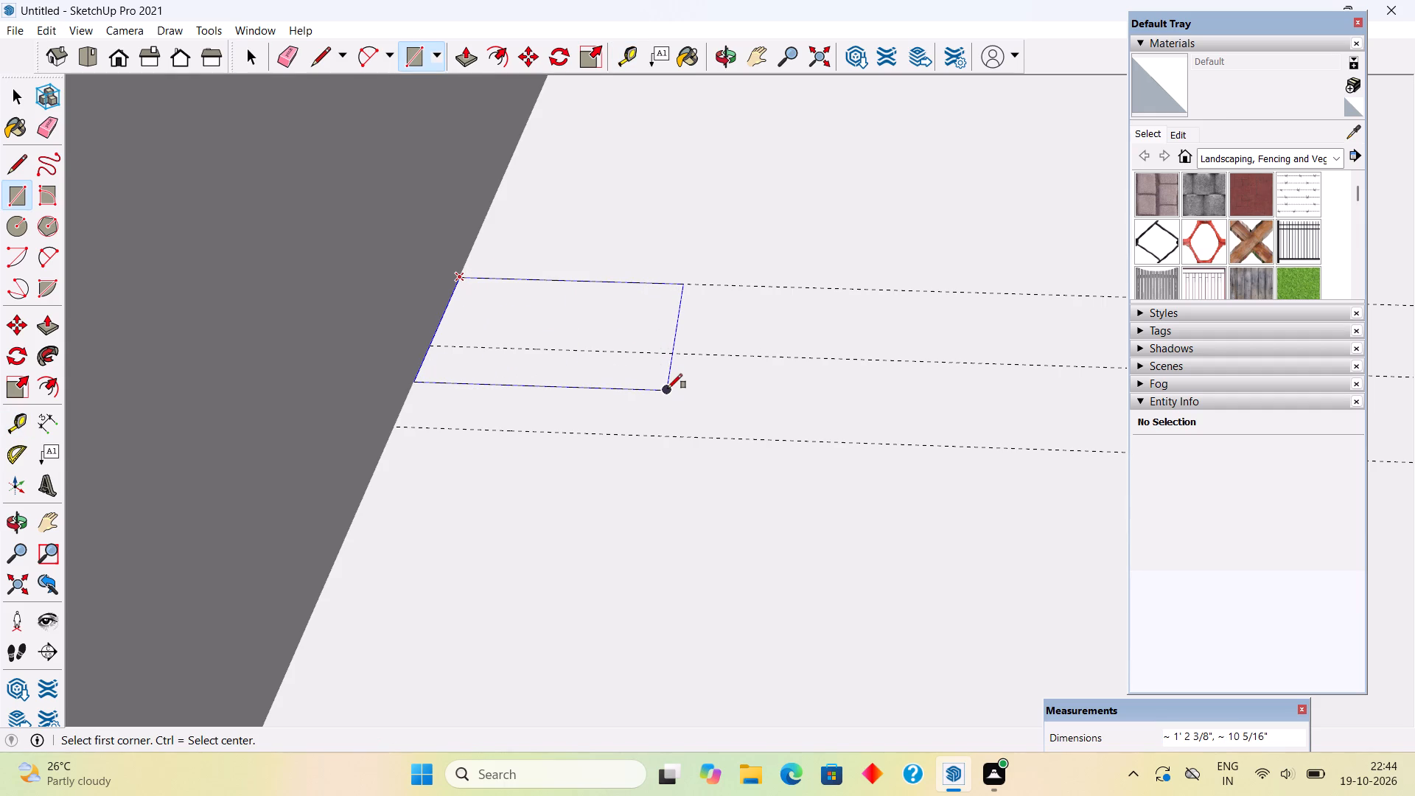
{"action": "key", "text": "p"}
{"action": "left_click", "coordinate": [617, 363]}
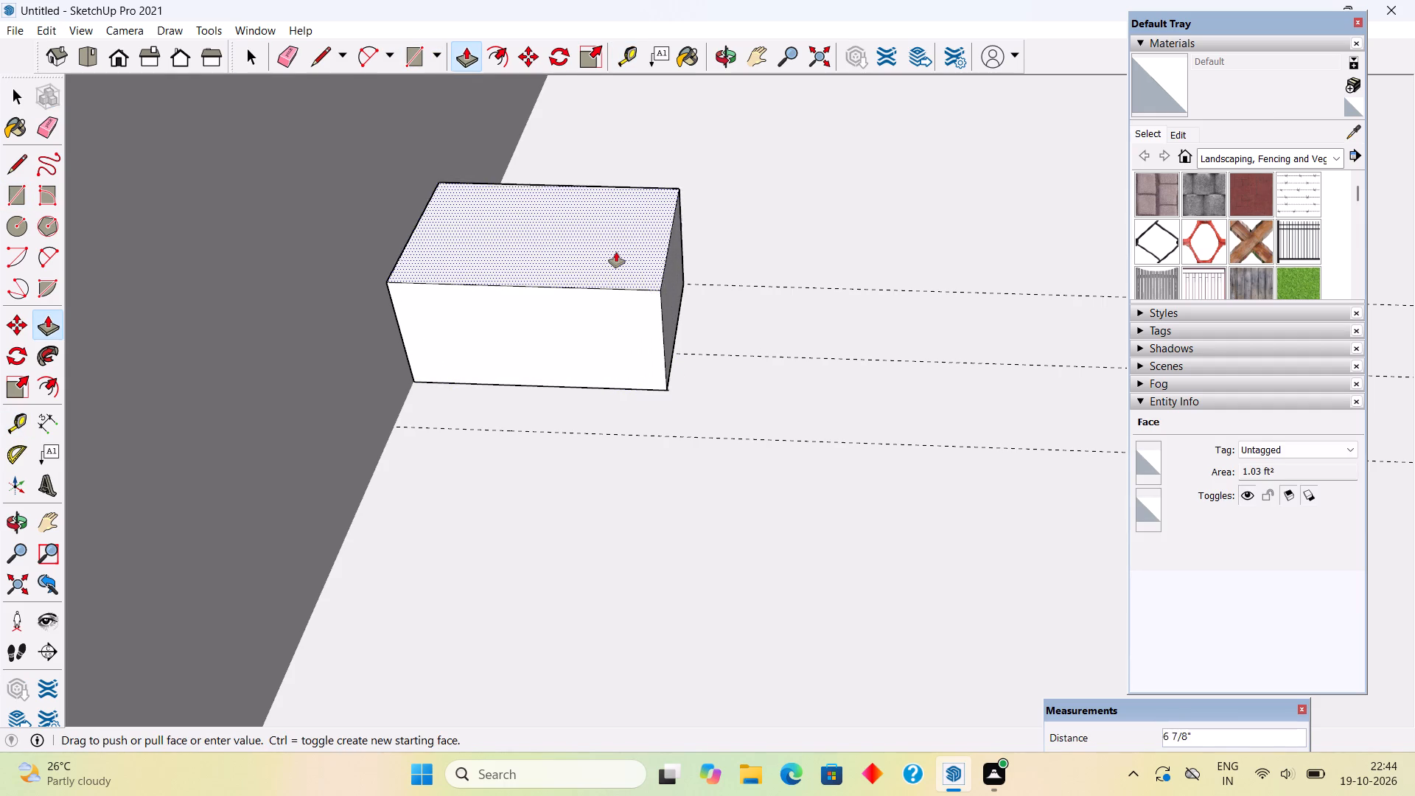
{"action": "left_click", "coordinate": [616, 249]}
{"action": "left_click", "coordinate": [629, 327]}
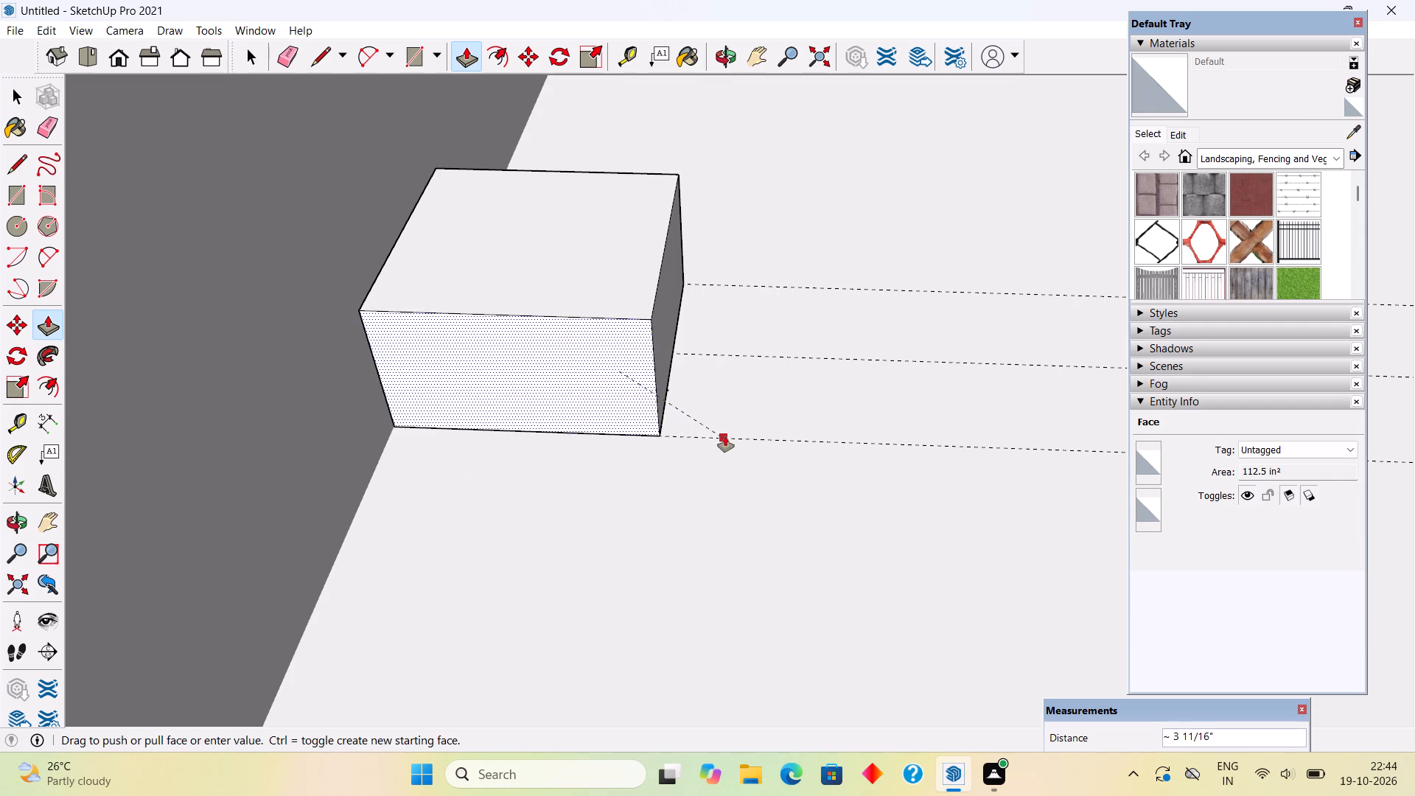
{"action": "left_click", "coordinate": [725, 436]}
Pull the top of the new column block up level with the top of the upper storey's side wall.
{"action": "left_click", "coordinate": [615, 293]}
{"action": "scroll", "coordinate": [590, 211], "scroll_direction": "down", "scroll_amount": 7}
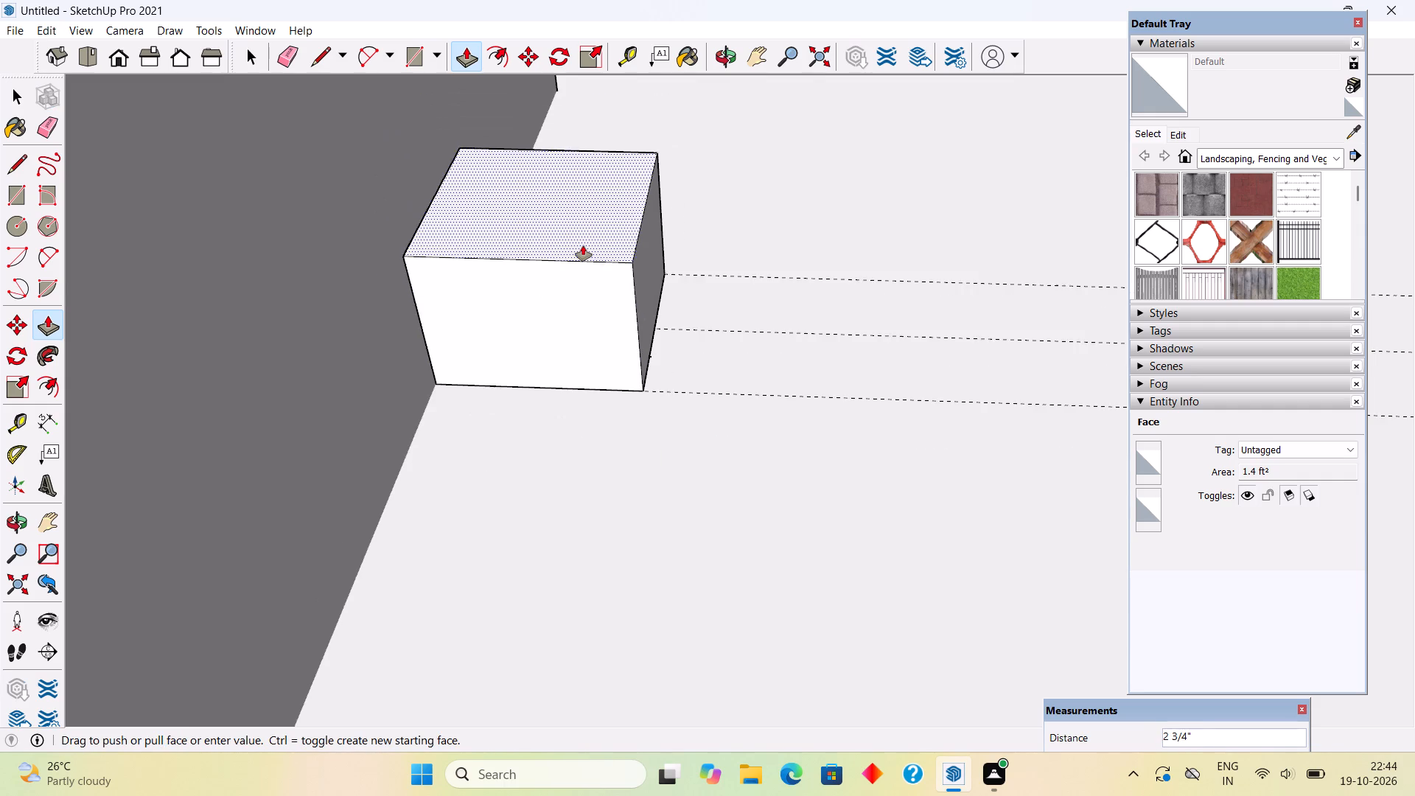
{"action": "scroll", "coordinate": [583, 245], "scroll_direction": "down", "scroll_amount": 20}
{"action": "scroll", "coordinate": [583, 245], "scroll_direction": "down", "scroll_amount": 11}
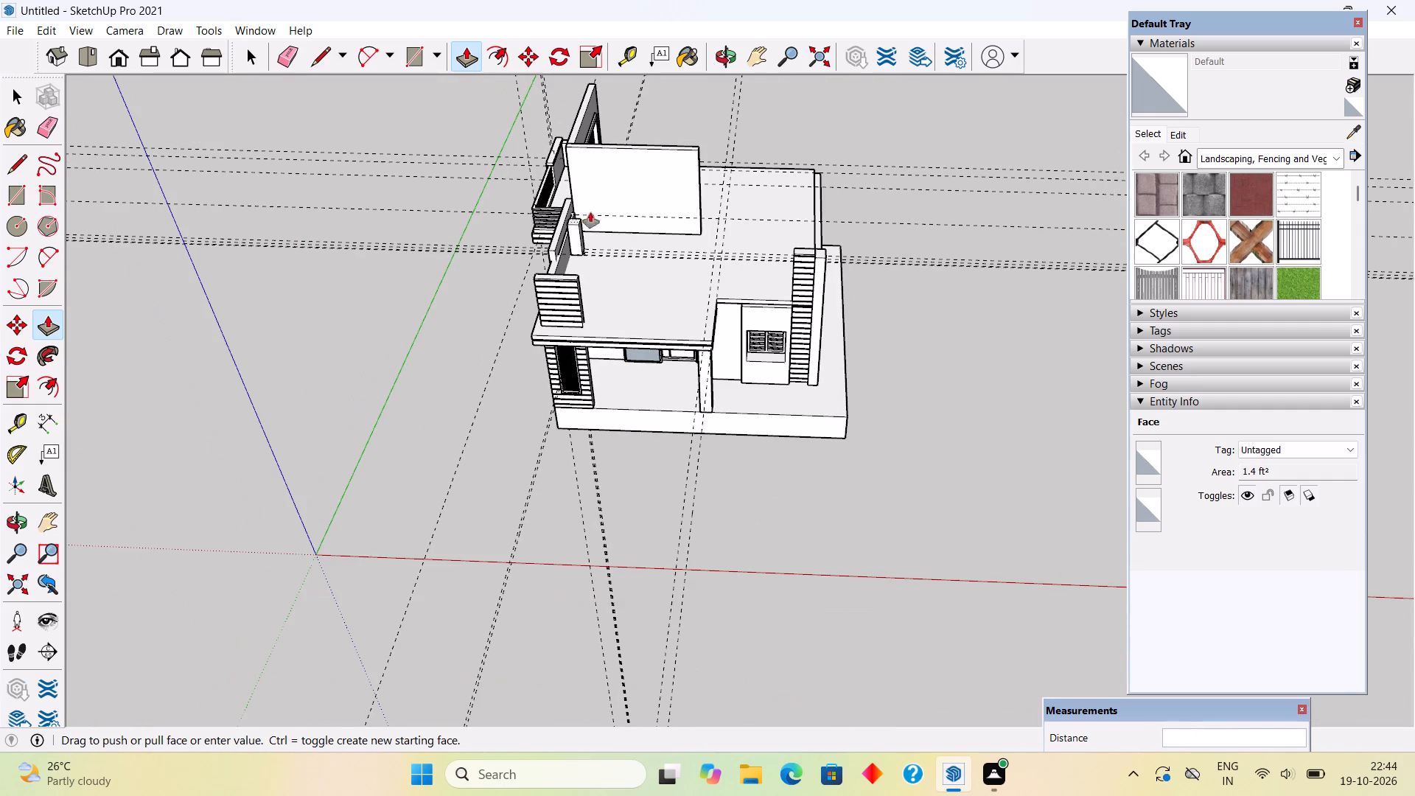
{"action": "left_click", "coordinate": [635, 144]}
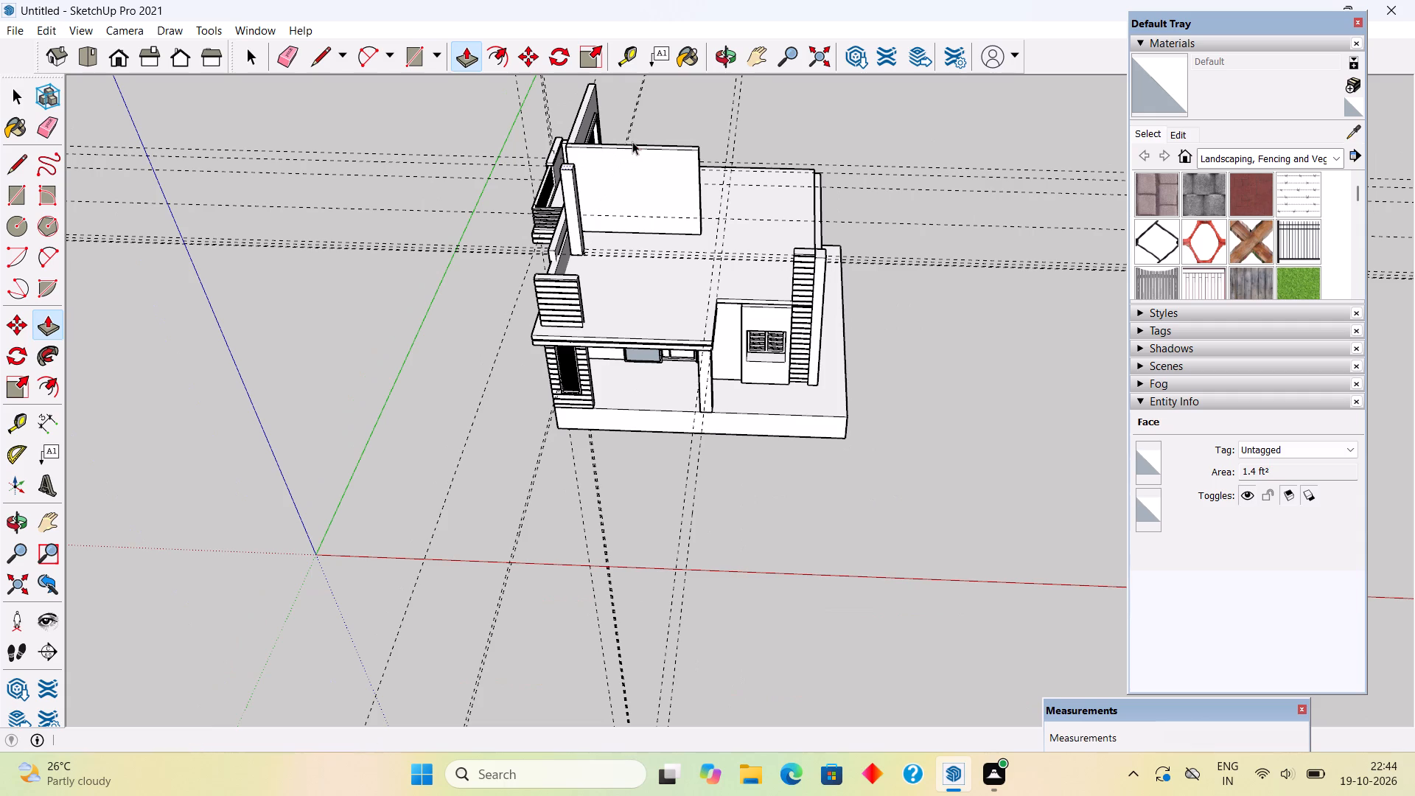
{"action": "key", "text": "space"}
{"action": "left_click", "coordinate": [475, 137]}
Make the whole new roof column a group.
{"action": "middle_click_drag", "start_coordinate": [455, 284], "coordinate": [920, 197]}
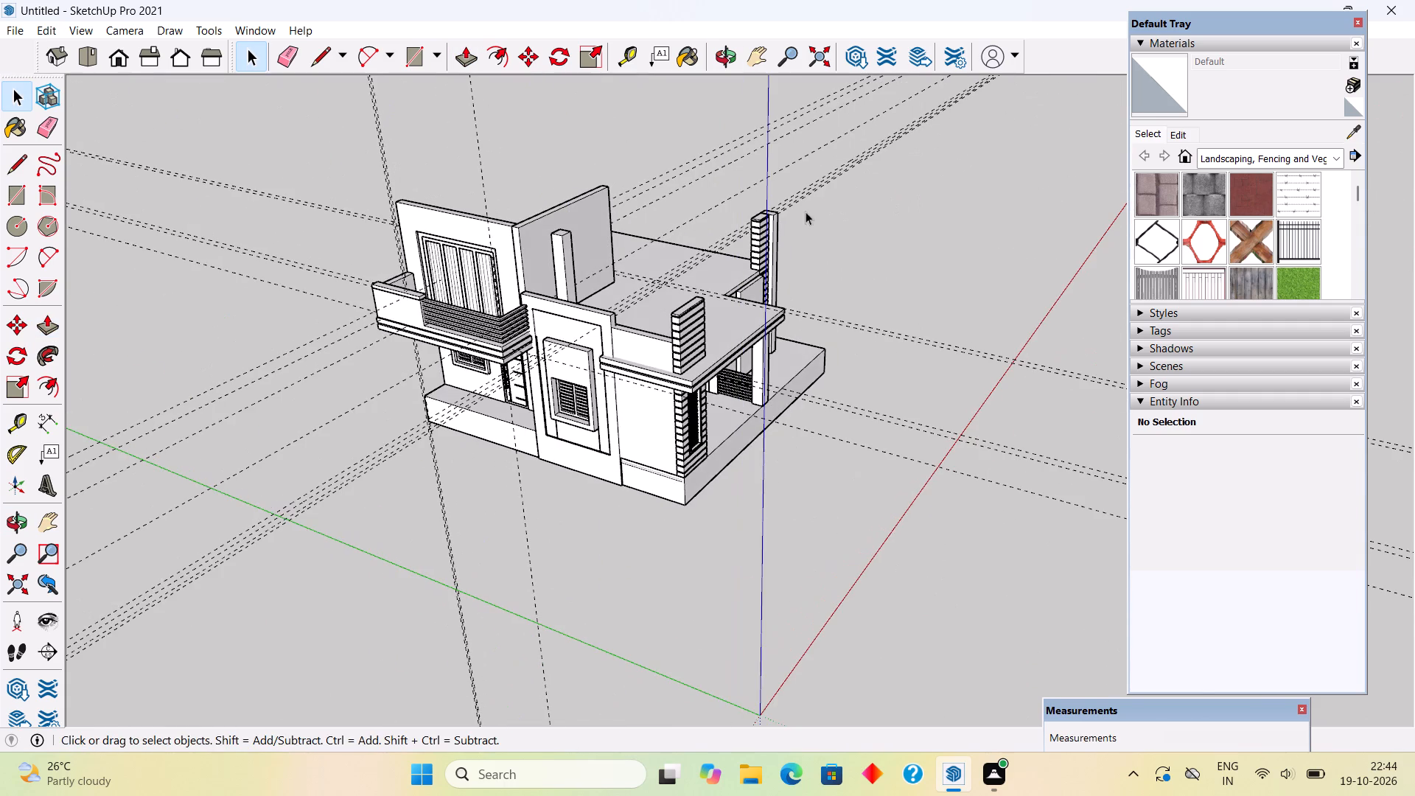
{"action": "middle_click_drag", "start_coordinate": [519, 364], "coordinate": [685, 175]}
{"action": "scroll", "coordinate": [586, 247], "scroll_direction": "up", "scroll_amount": 2}
{"action": "middle_click_drag", "start_coordinate": [545, 320], "coordinate": [637, 401]}
{"action": "triple_click", "coordinate": [603, 267]}
{"action": "right_click", "coordinate": [603, 267]}
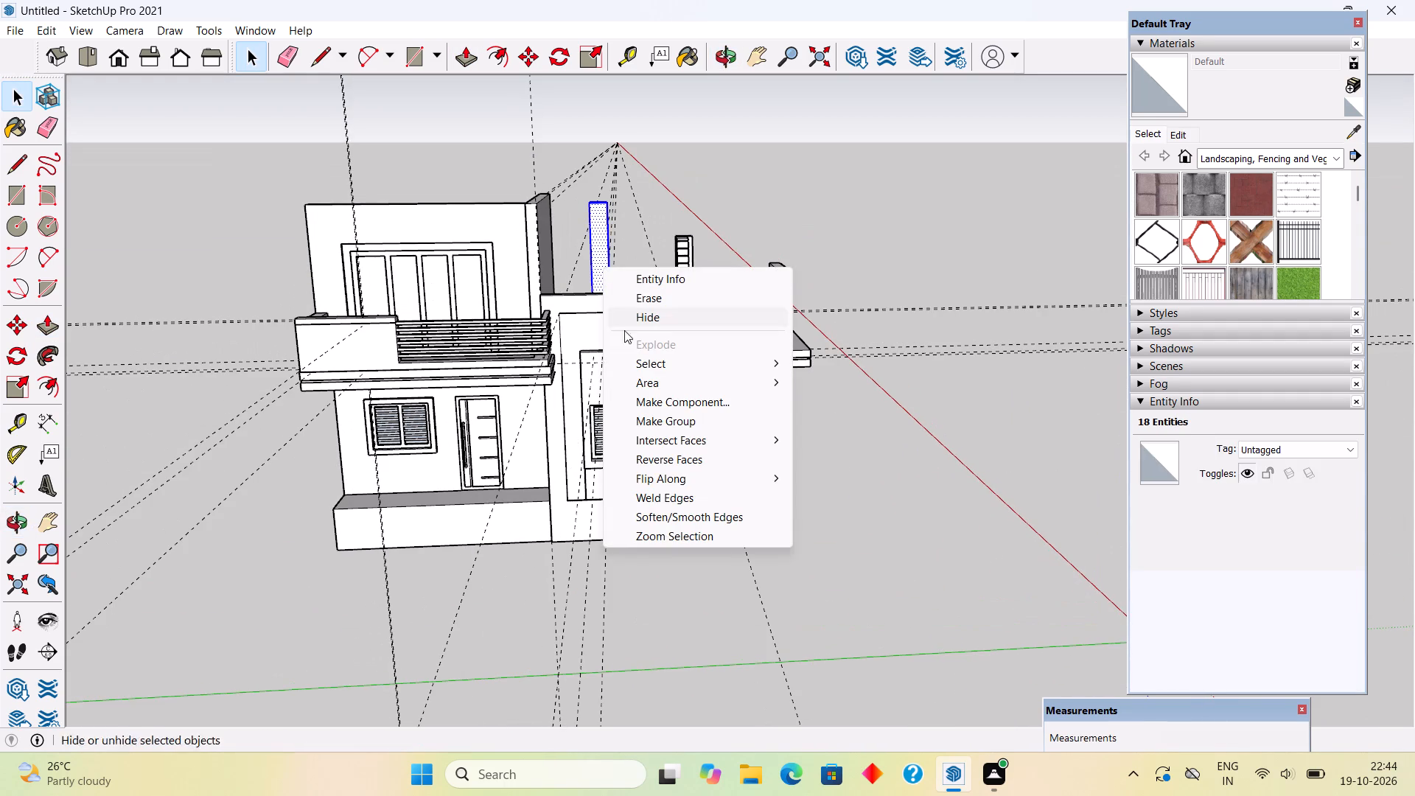
{"action": "left_click", "coordinate": [657, 414]}
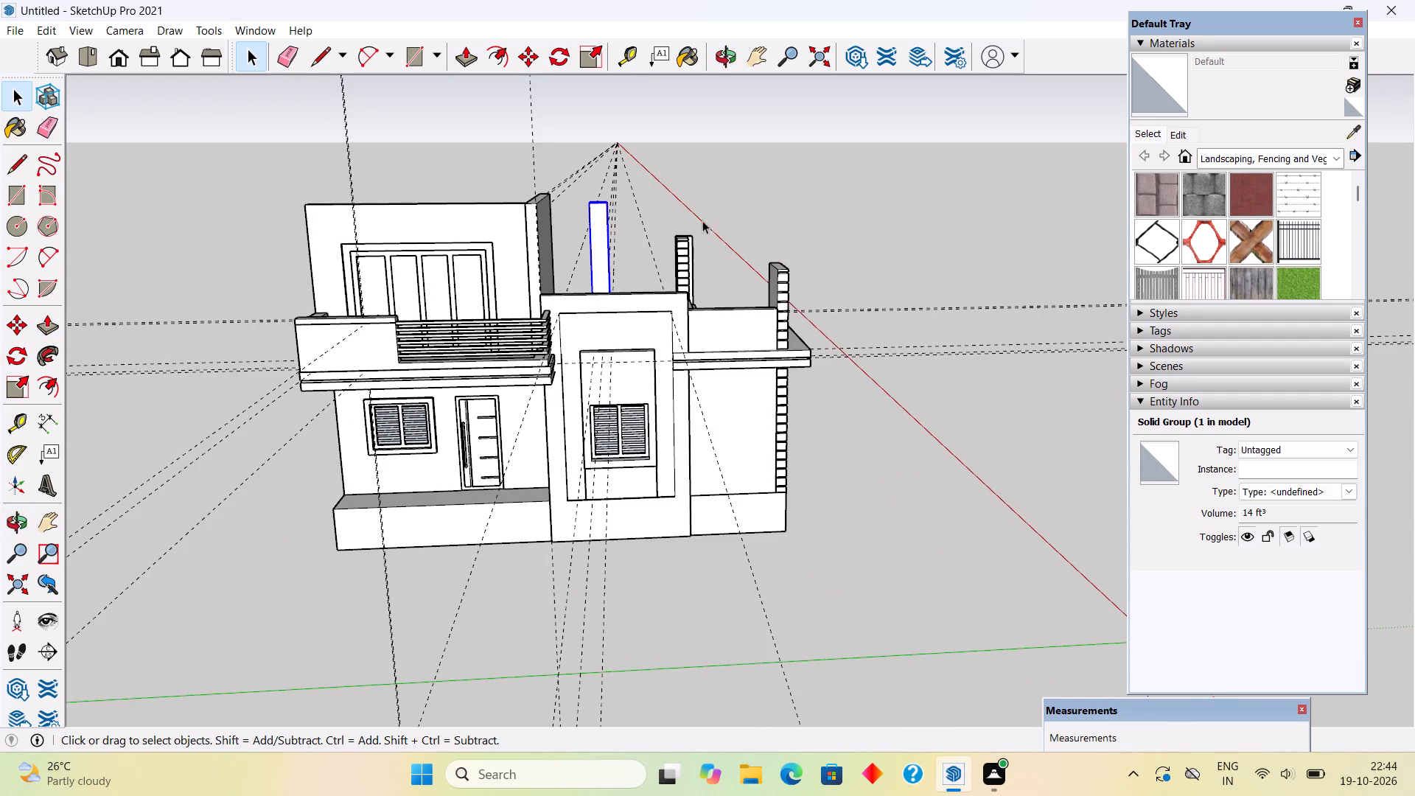
{"action": "left_click", "coordinate": [713, 206]}
Examine the house exterior around the porch and lower roof from several sides, above and below.
{"action": "middle_click_drag", "start_coordinate": [595, 271], "coordinate": [85, 251]}
{"action": "middle_click_drag", "start_coordinate": [976, 349], "coordinate": [506, 363]}
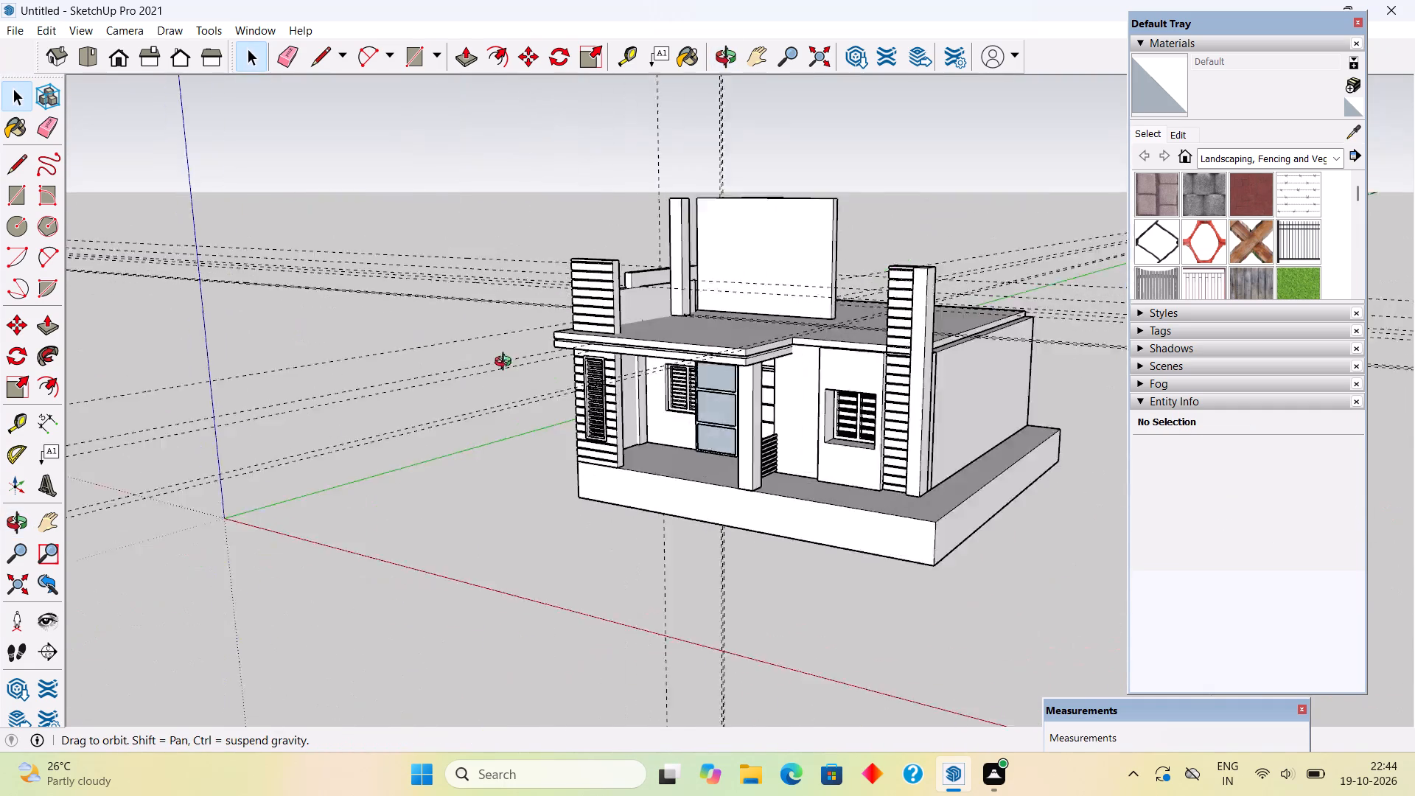
{"action": "middle_click_drag", "start_coordinate": [506, 363], "coordinate": [912, 461]}
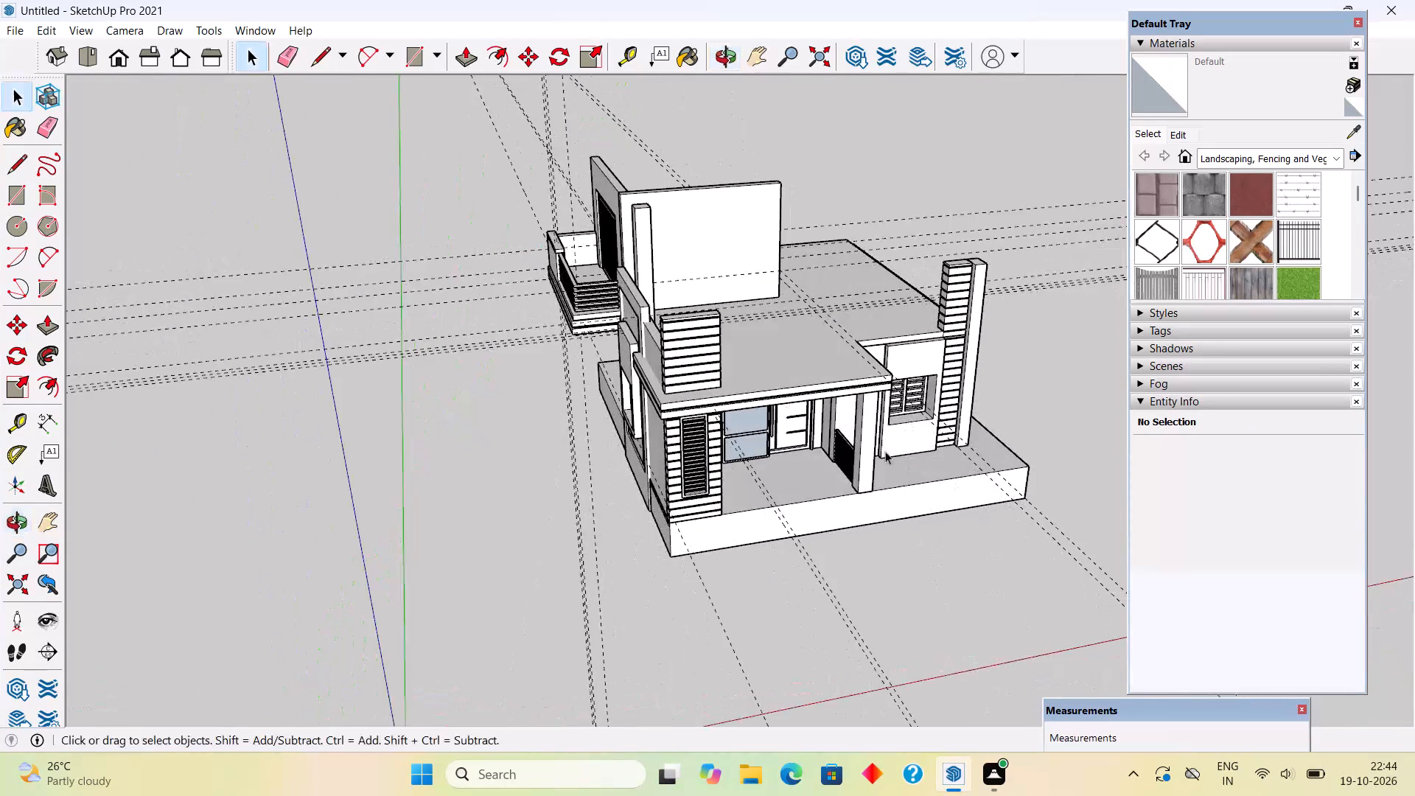
{"action": "middle_click_drag", "start_coordinate": [845, 455], "coordinate": [823, 422]}
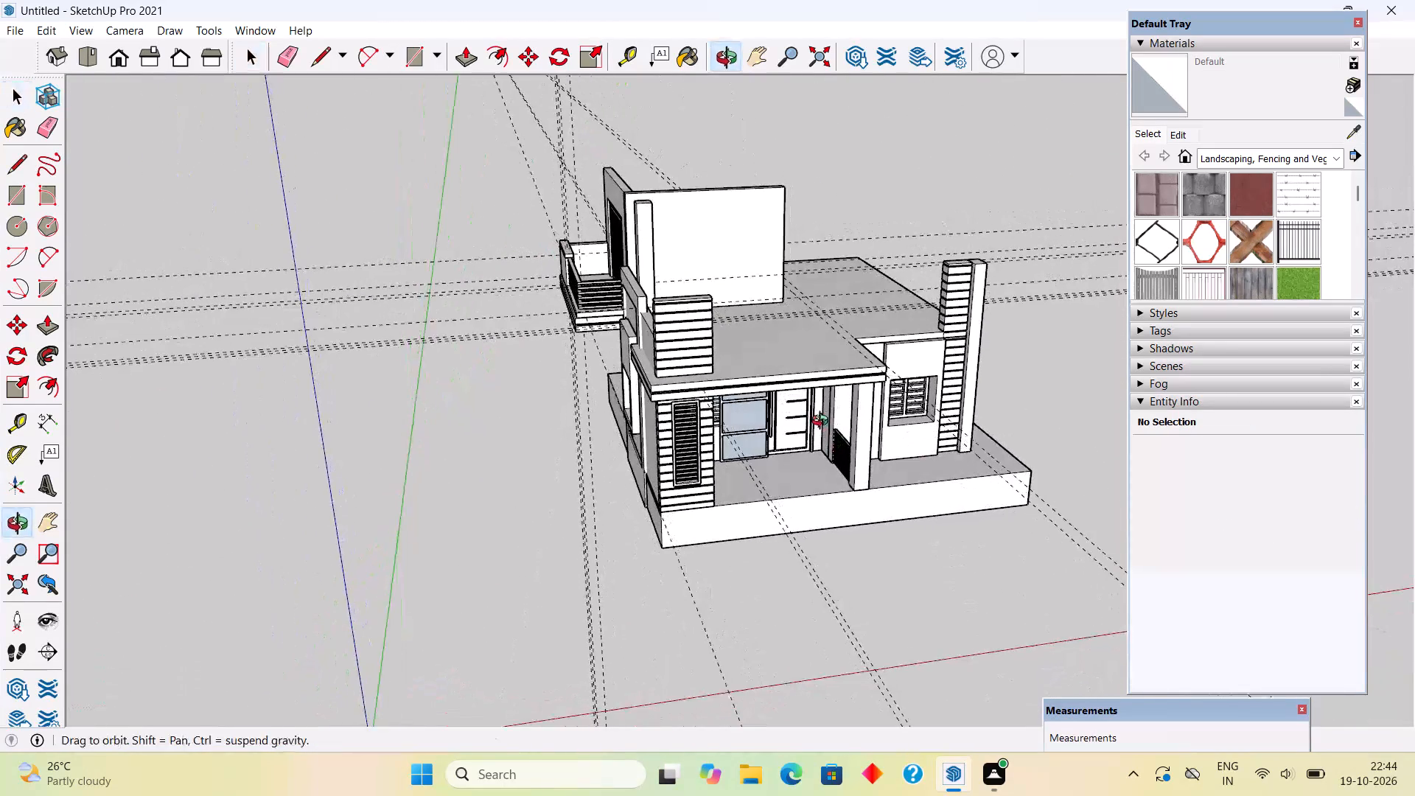
{"action": "middle_click_drag", "start_coordinate": [823, 422], "coordinate": [761, 403]}
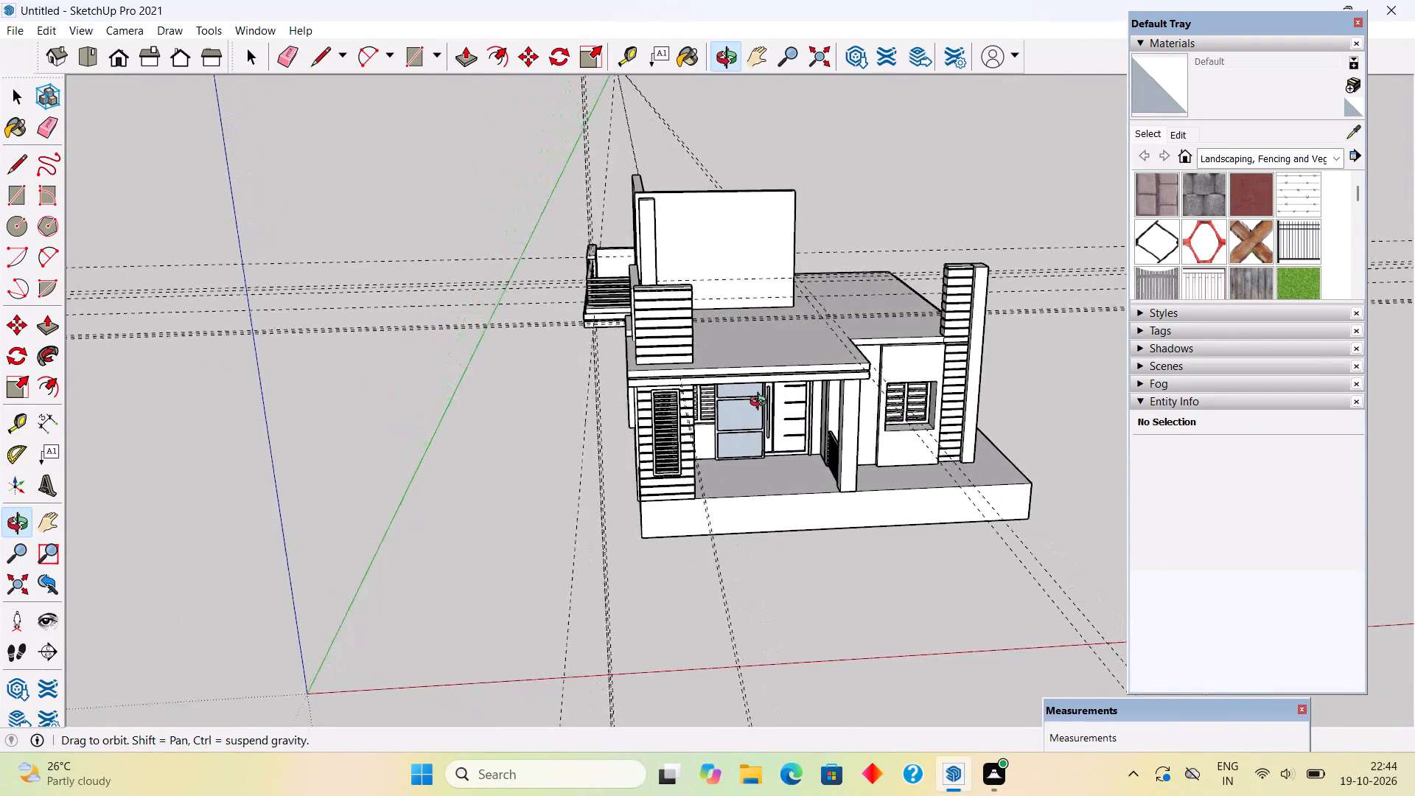
{"action": "middle_click_drag", "start_coordinate": [761, 403], "coordinate": [757, 403]}
{"action": "scroll", "coordinate": [757, 403], "scroll_direction": "up", "scroll_amount": 3}
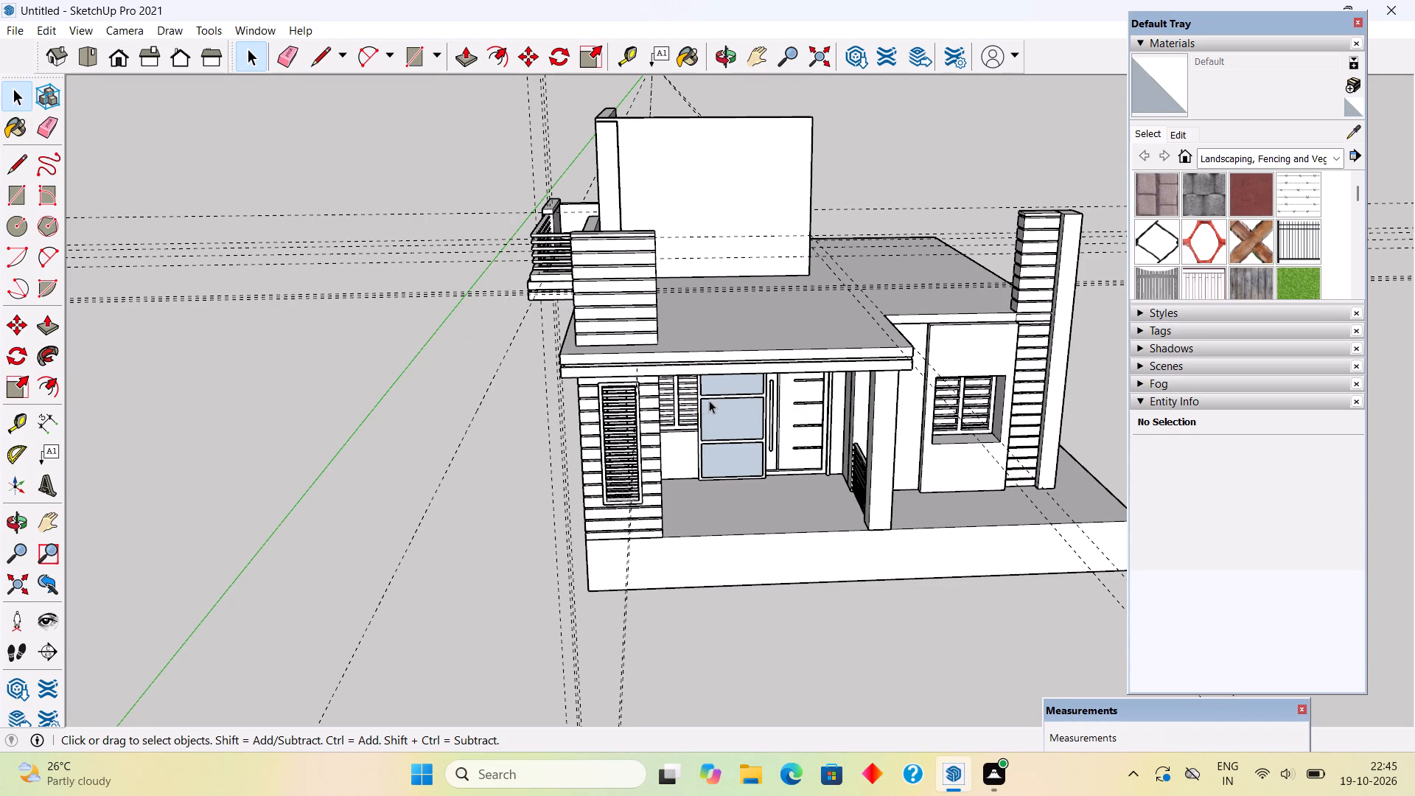
{"action": "scroll", "coordinate": [699, 407], "scroll_direction": "down", "scroll_amount": 5}
{"action": "scroll", "coordinate": [845, 497], "scroll_direction": "up", "scroll_amount": 4}
{"action": "middle_click_drag", "start_coordinate": [862, 500], "coordinate": [458, 315]}
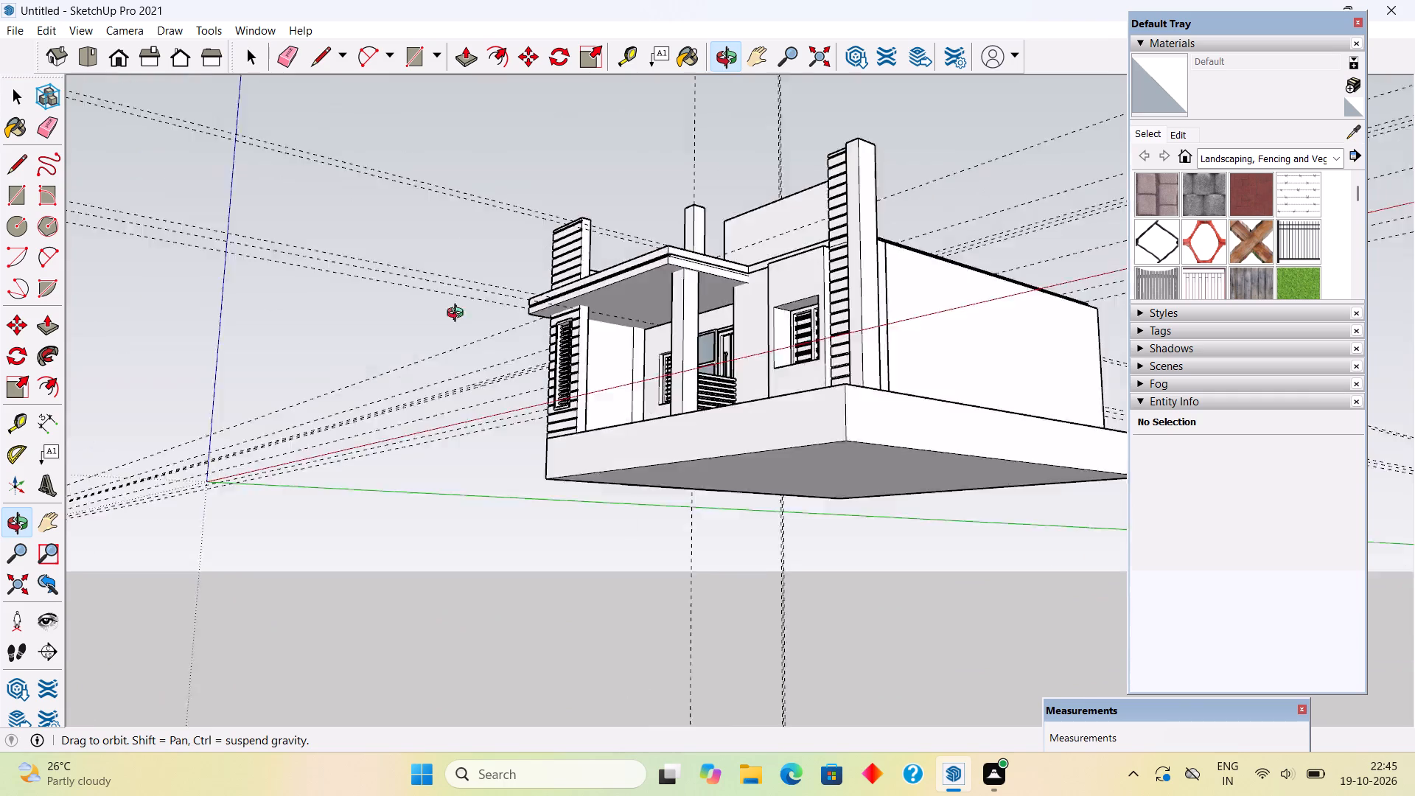
{"action": "middle_click_drag", "start_coordinate": [458, 315], "coordinate": [747, 540]}
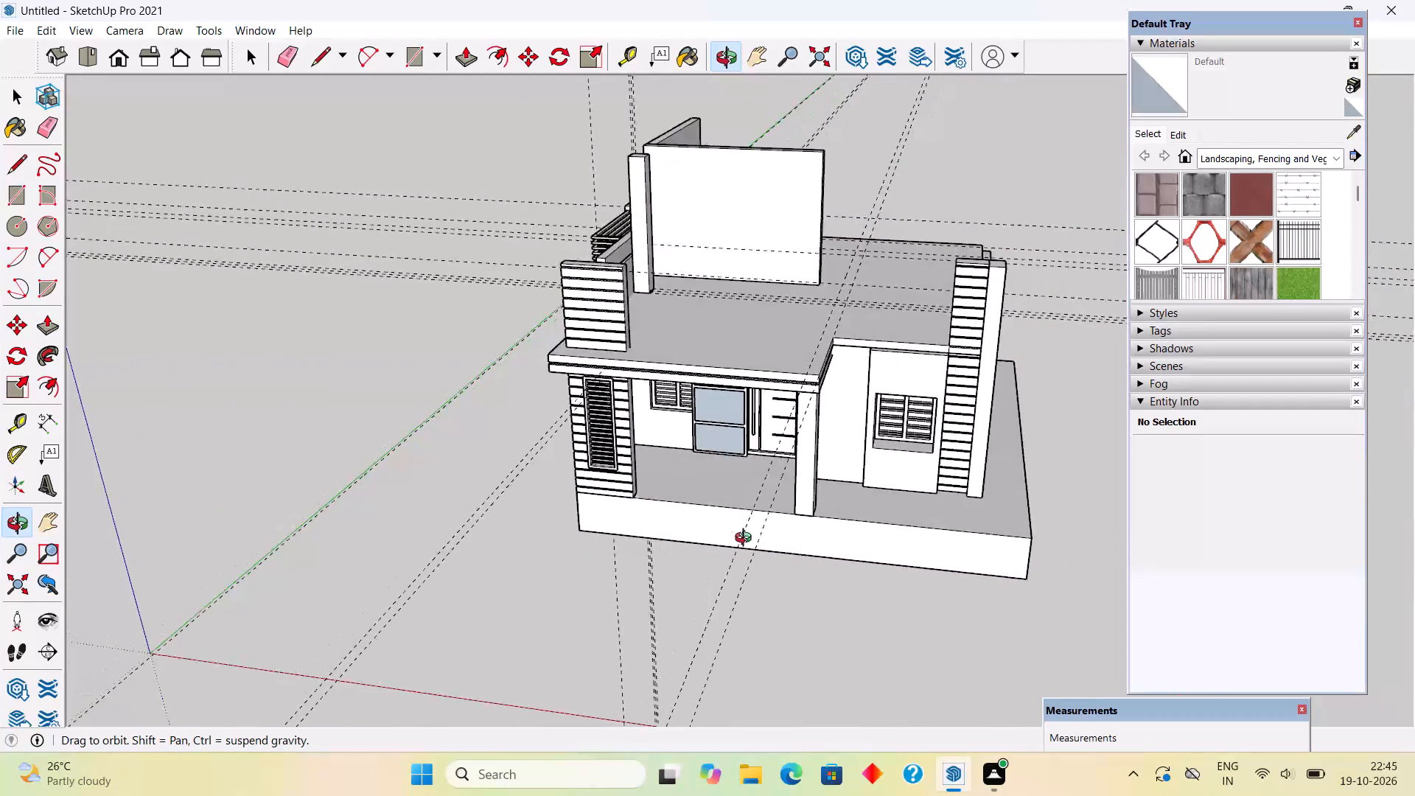
{"action": "middle_click_drag", "start_coordinate": [747, 540], "coordinate": [787, 513]}
{"action": "scroll", "coordinate": [787, 513], "scroll_direction": "up", "scroll_amount": 1}
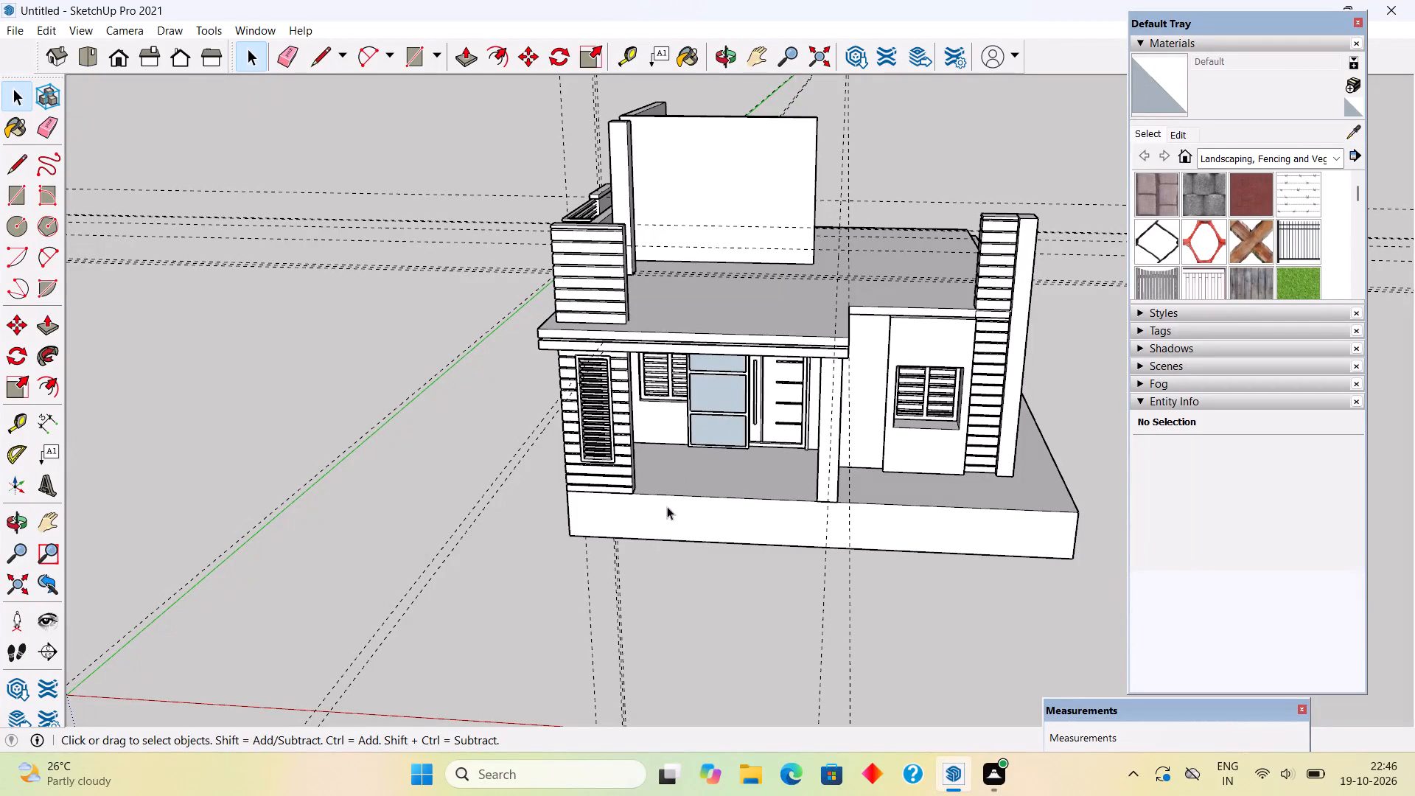
{"action": "scroll", "coordinate": [614, 475], "scroll_direction": "down", "scroll_amount": 9}
{"action": "middle_click_drag", "start_coordinate": [782, 408], "coordinate": [451, 307]}
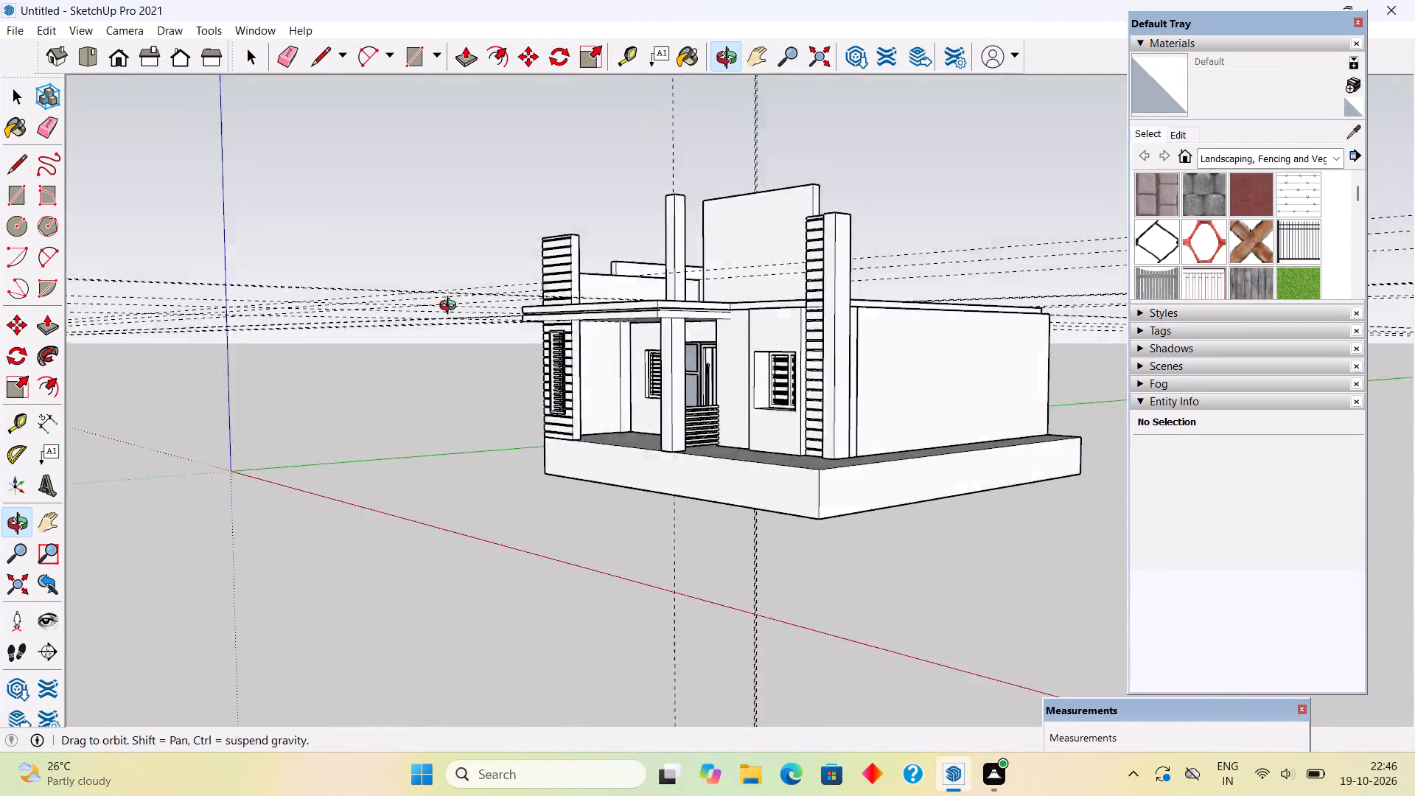
{"action": "middle_click_drag", "start_coordinate": [451, 307], "coordinate": [724, 209]}
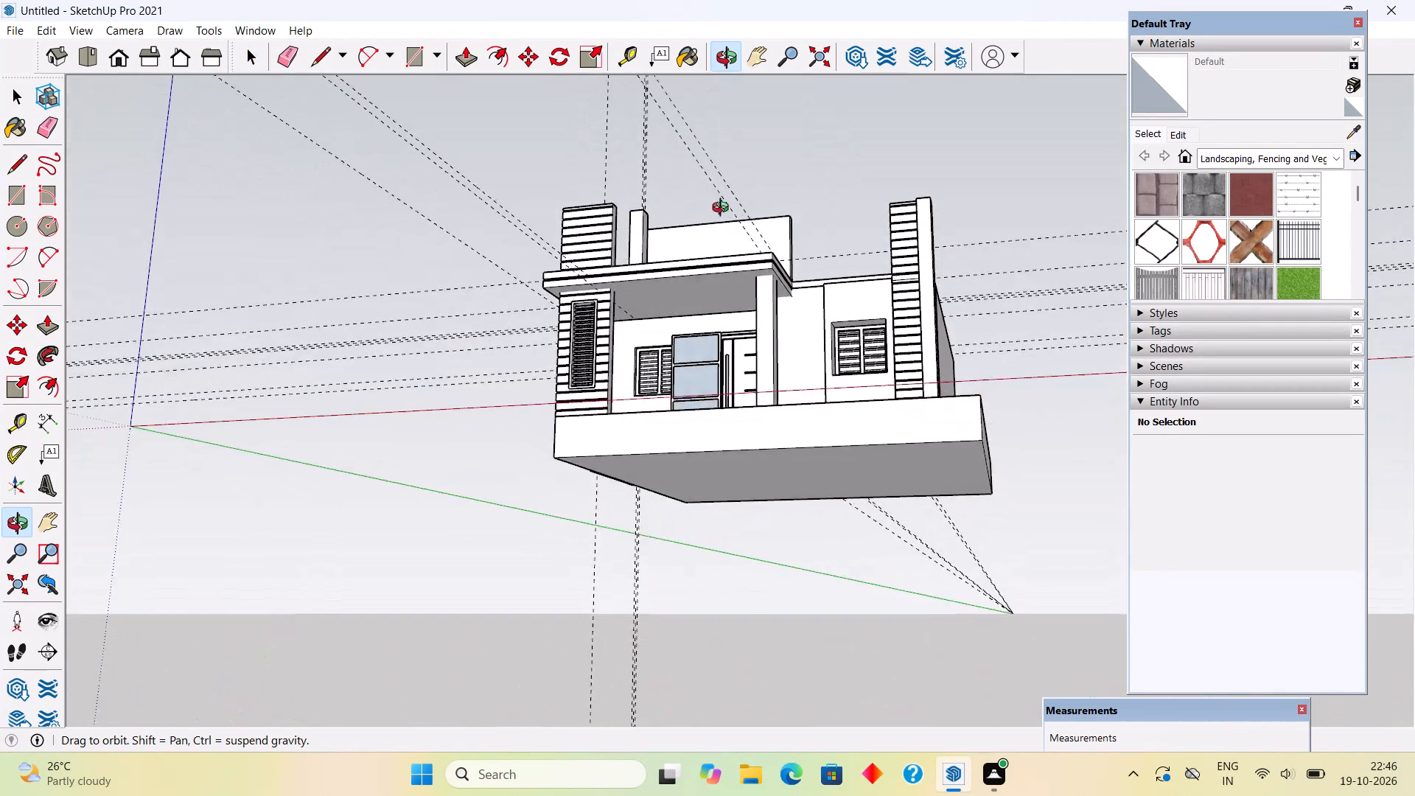
{"action": "middle_click_drag", "start_coordinate": [724, 209], "coordinate": [643, 360]}
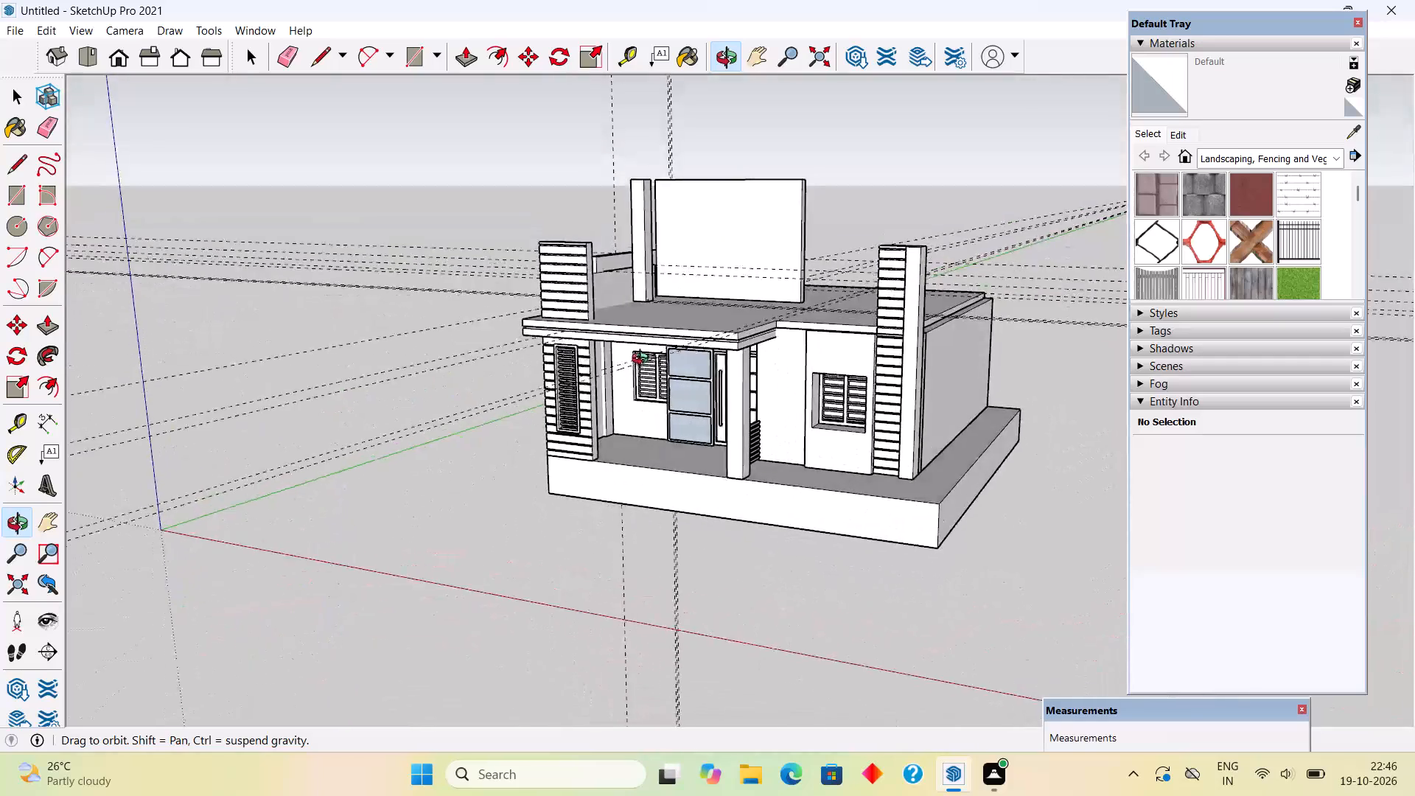
{"action": "middle_click_drag", "start_coordinate": [643, 360], "coordinate": [665, 486]}
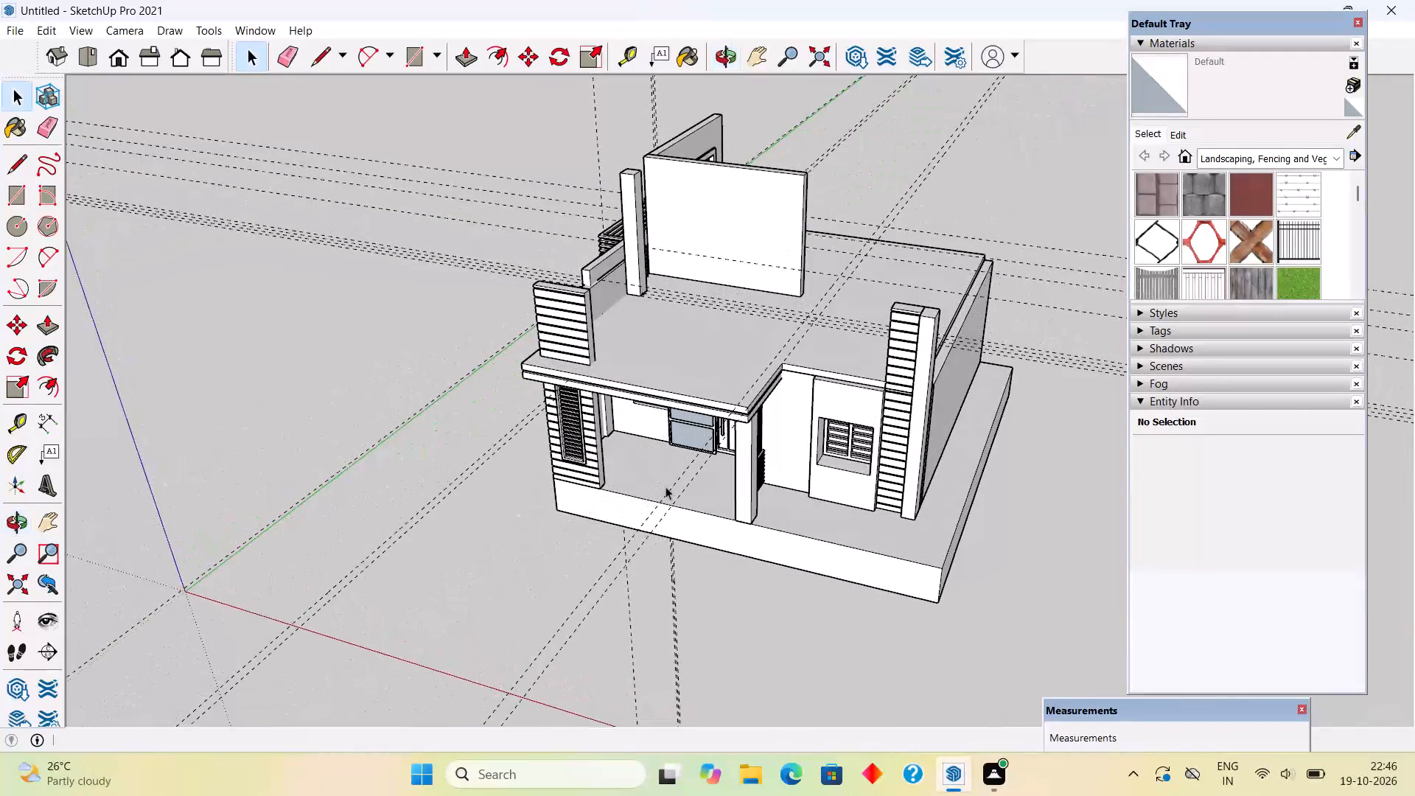
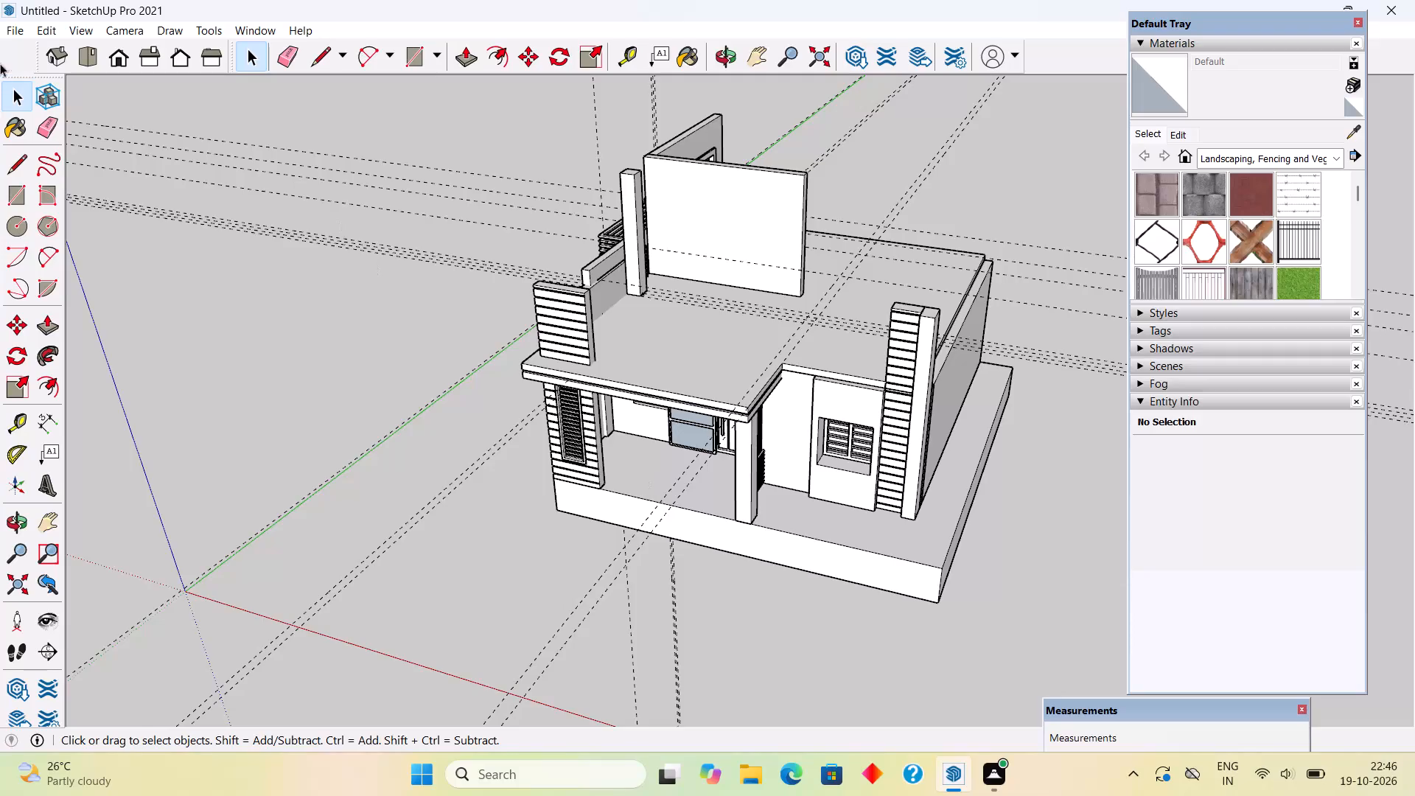
Delete all construction guides from the house model.
{"action": "left_click", "coordinate": [48, 26]}
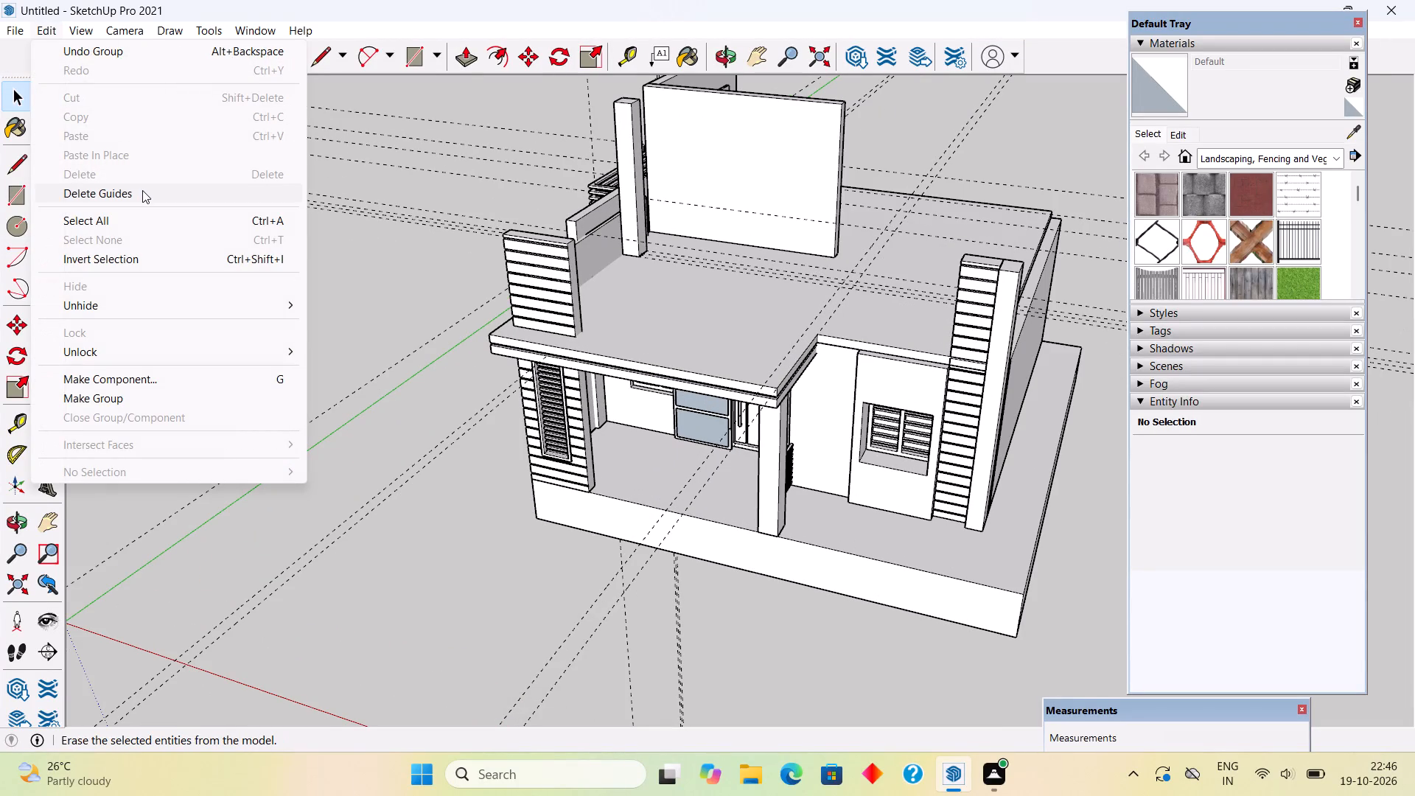
{"action": "left_click", "coordinate": [142, 190]}
{"action": "middle_click_drag", "start_coordinate": [473, 373], "coordinate": [696, 354]}
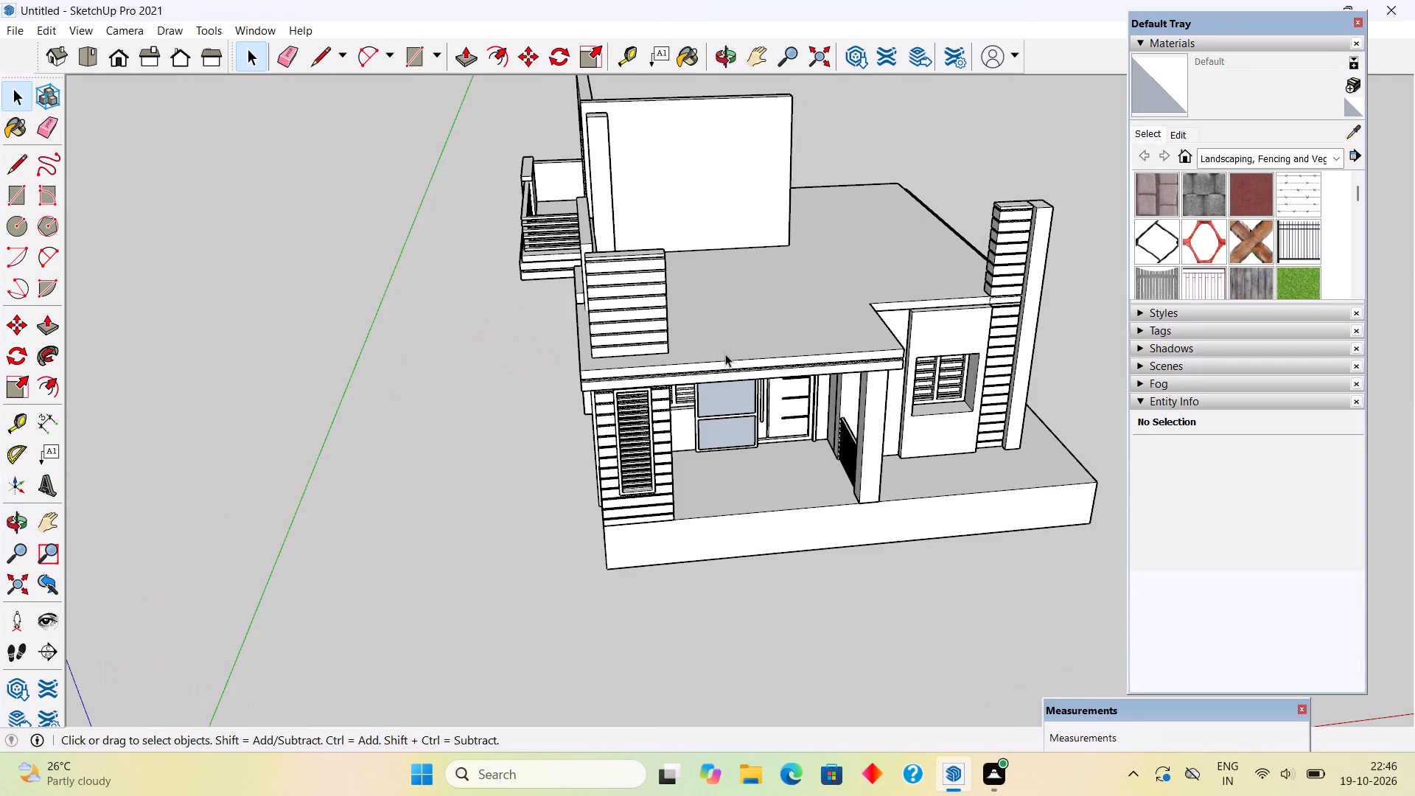
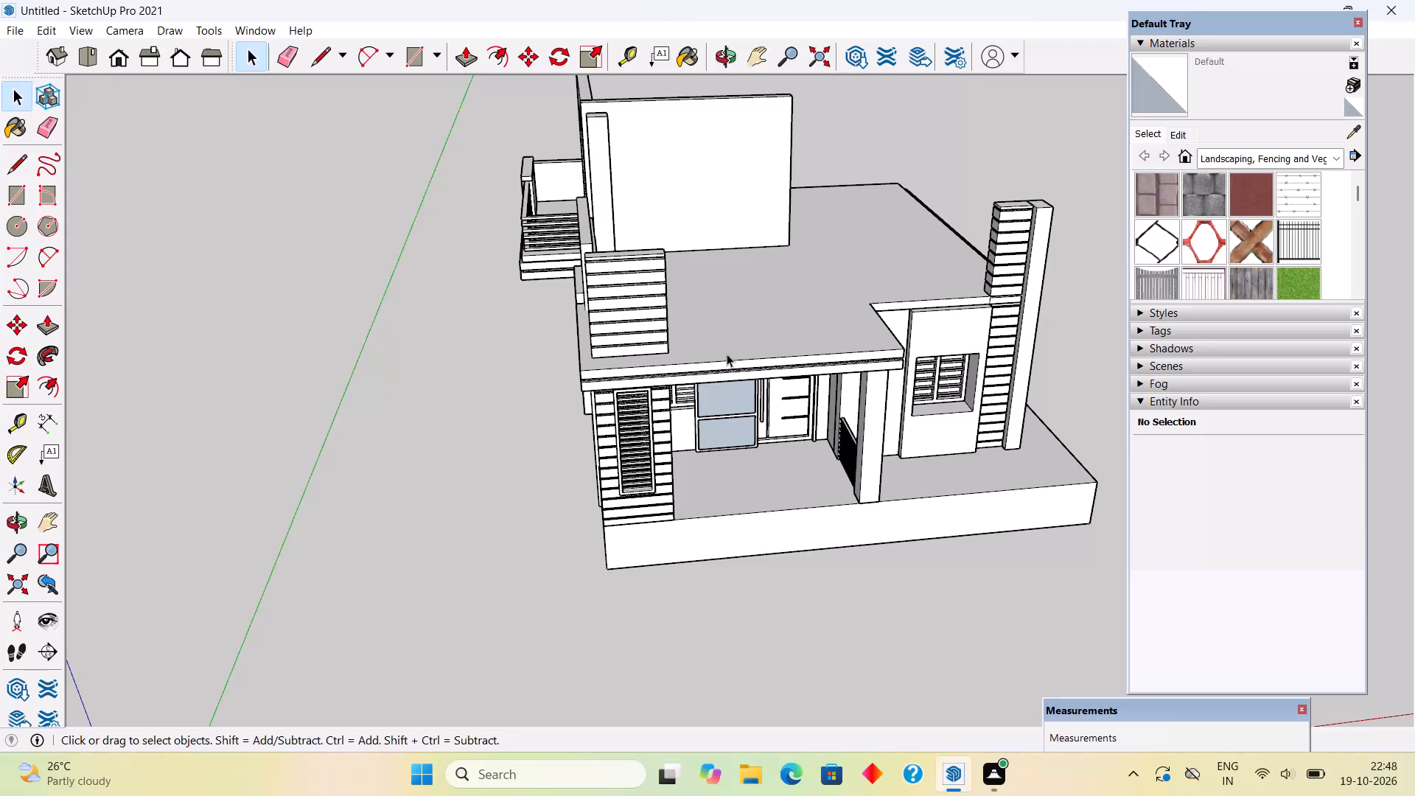
Examine the front facade, the porch roof and the junction between the roof slab and the window wall.
{"action": "scroll", "coordinate": [674, 338], "scroll_direction": "down", "scroll_amount": 2}
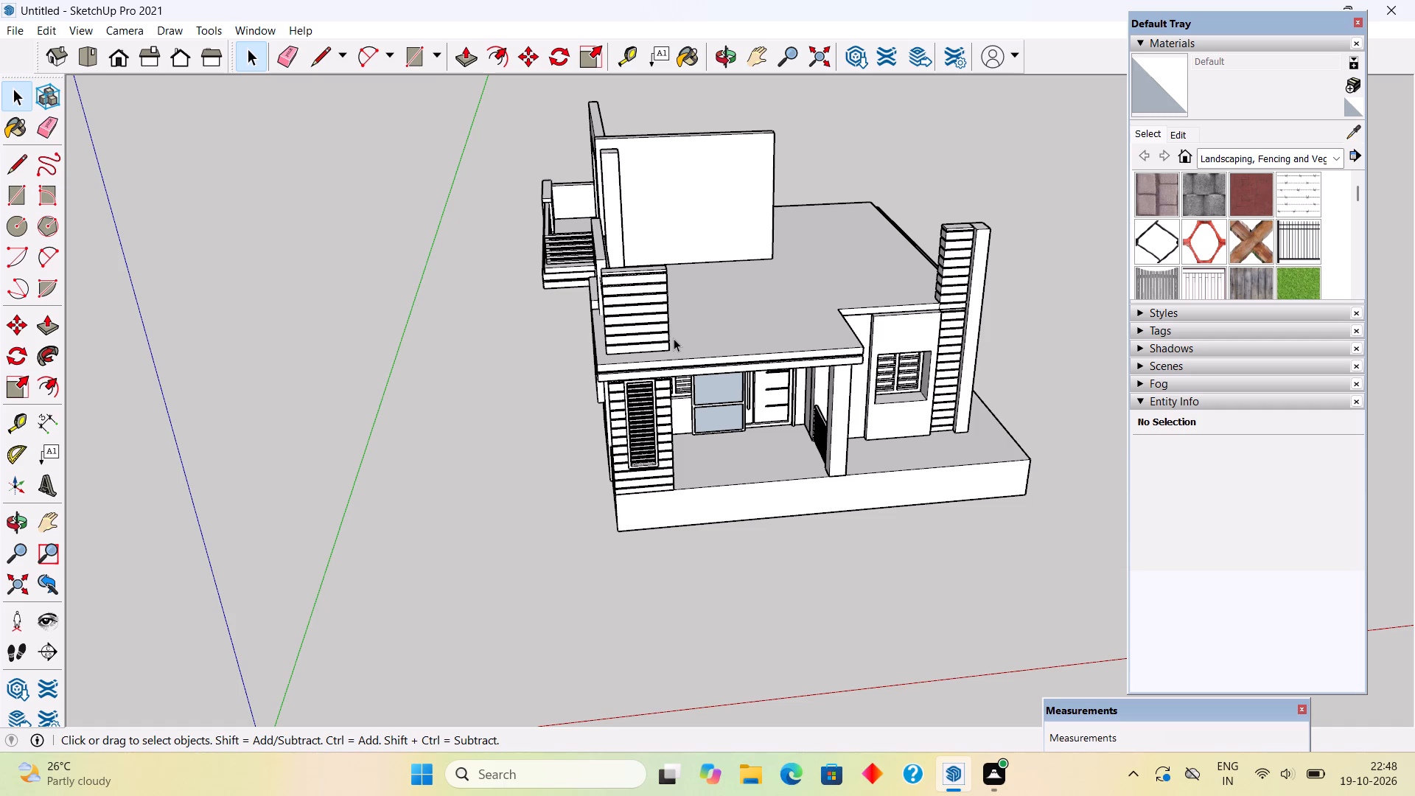
{"action": "middle_click_drag", "start_coordinate": [638, 256], "coordinate": [671, 154]}
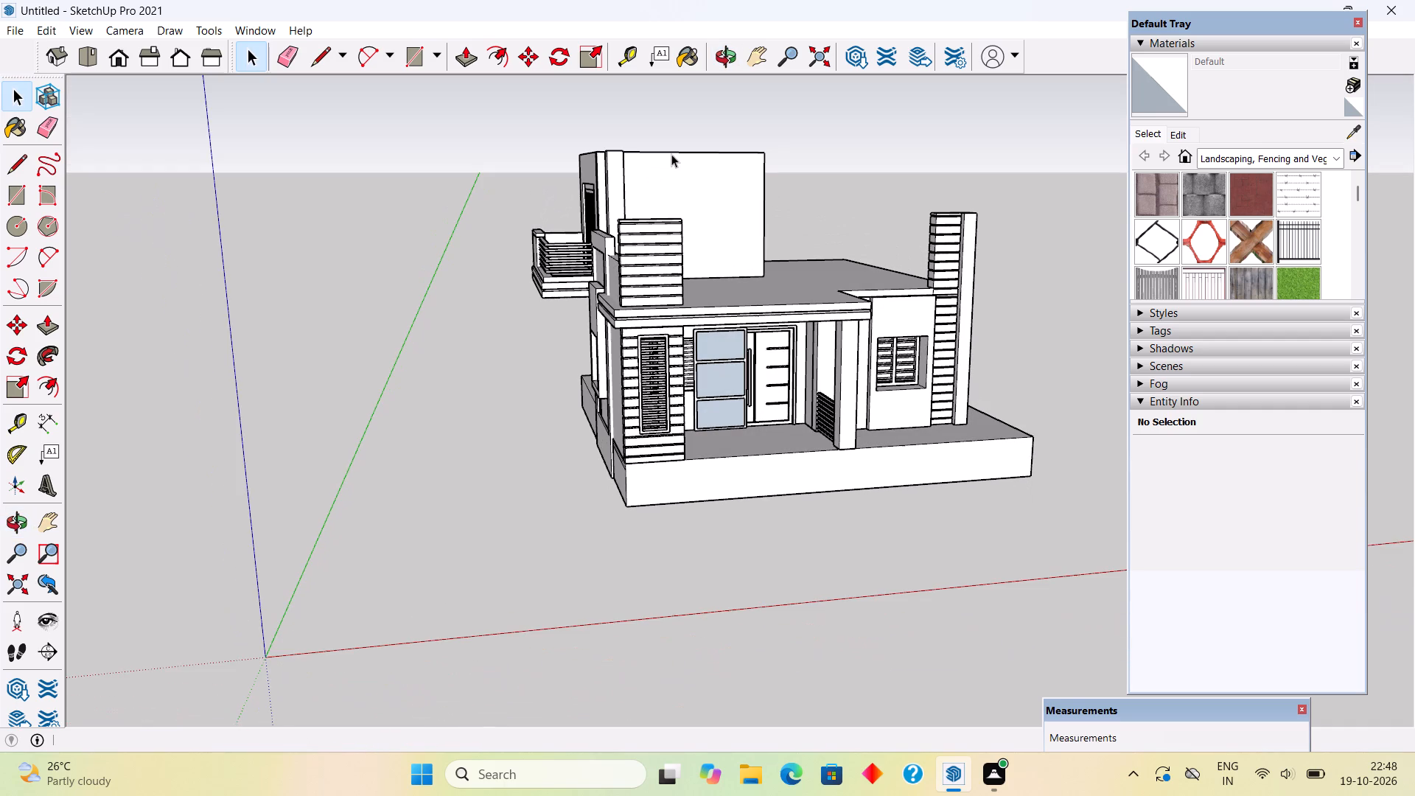
{"action": "middle_click_drag", "start_coordinate": [688, 272], "coordinate": [676, 283]}
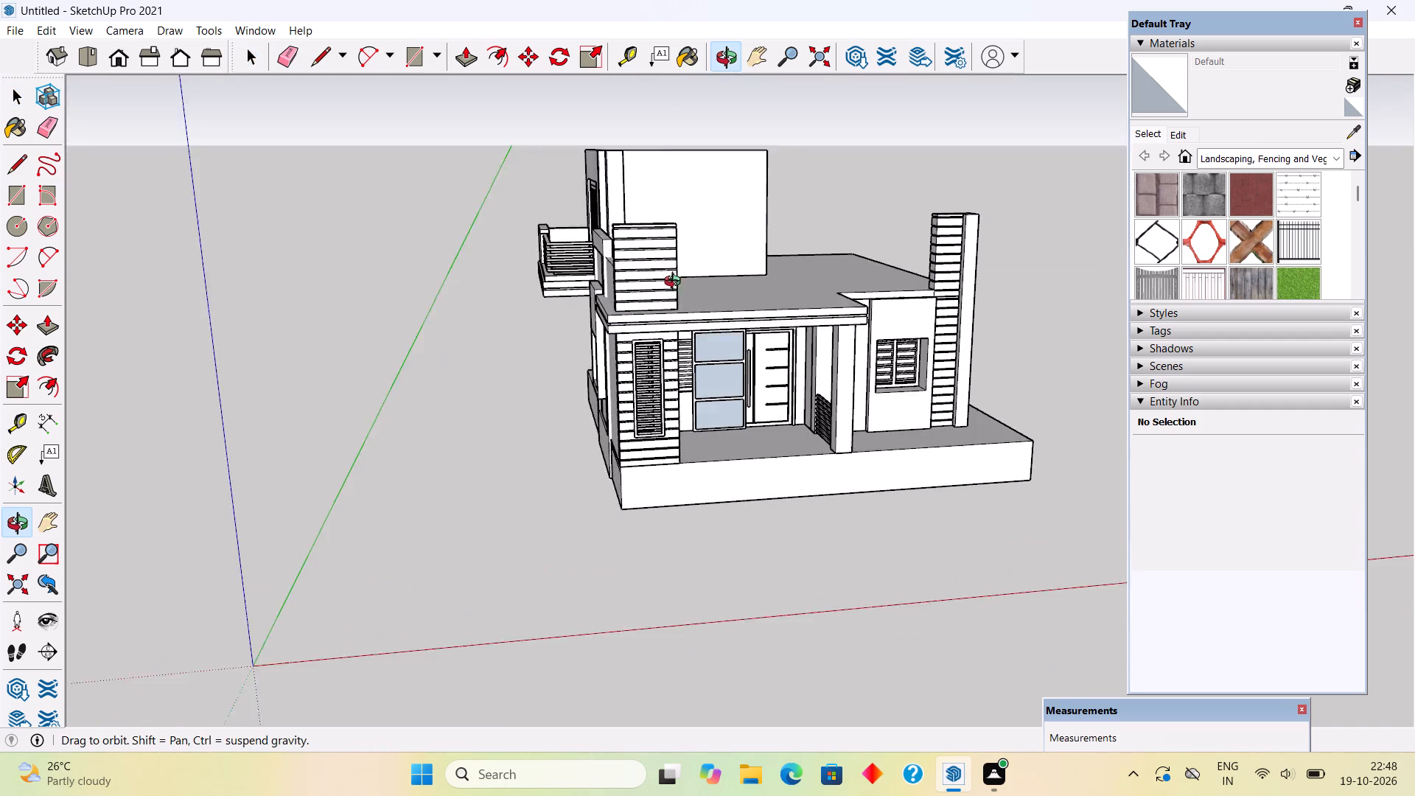
{"action": "middle_click_drag", "start_coordinate": [676, 283], "coordinate": [640, 310]}
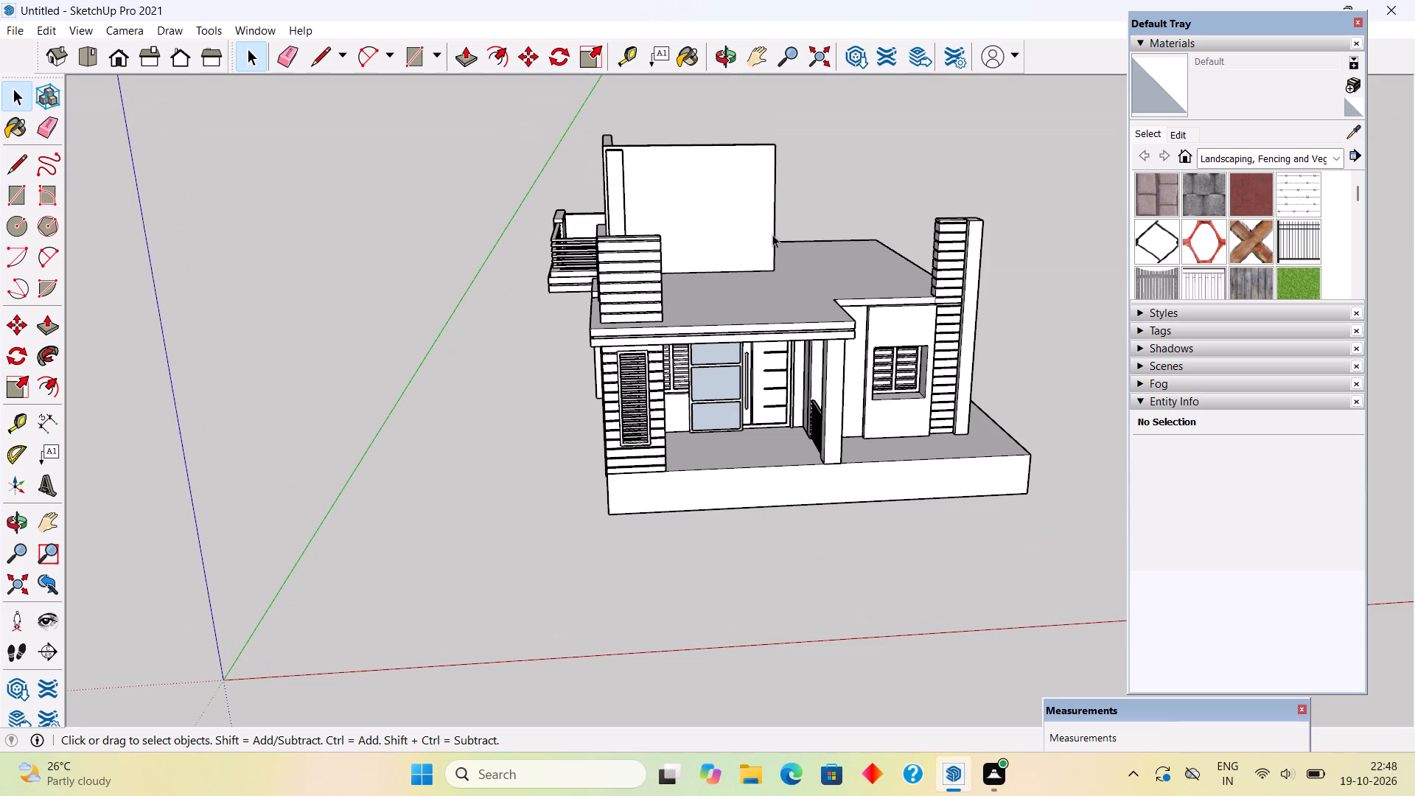
{"action": "middle_click_drag", "start_coordinate": [774, 233], "coordinate": [671, 282]}
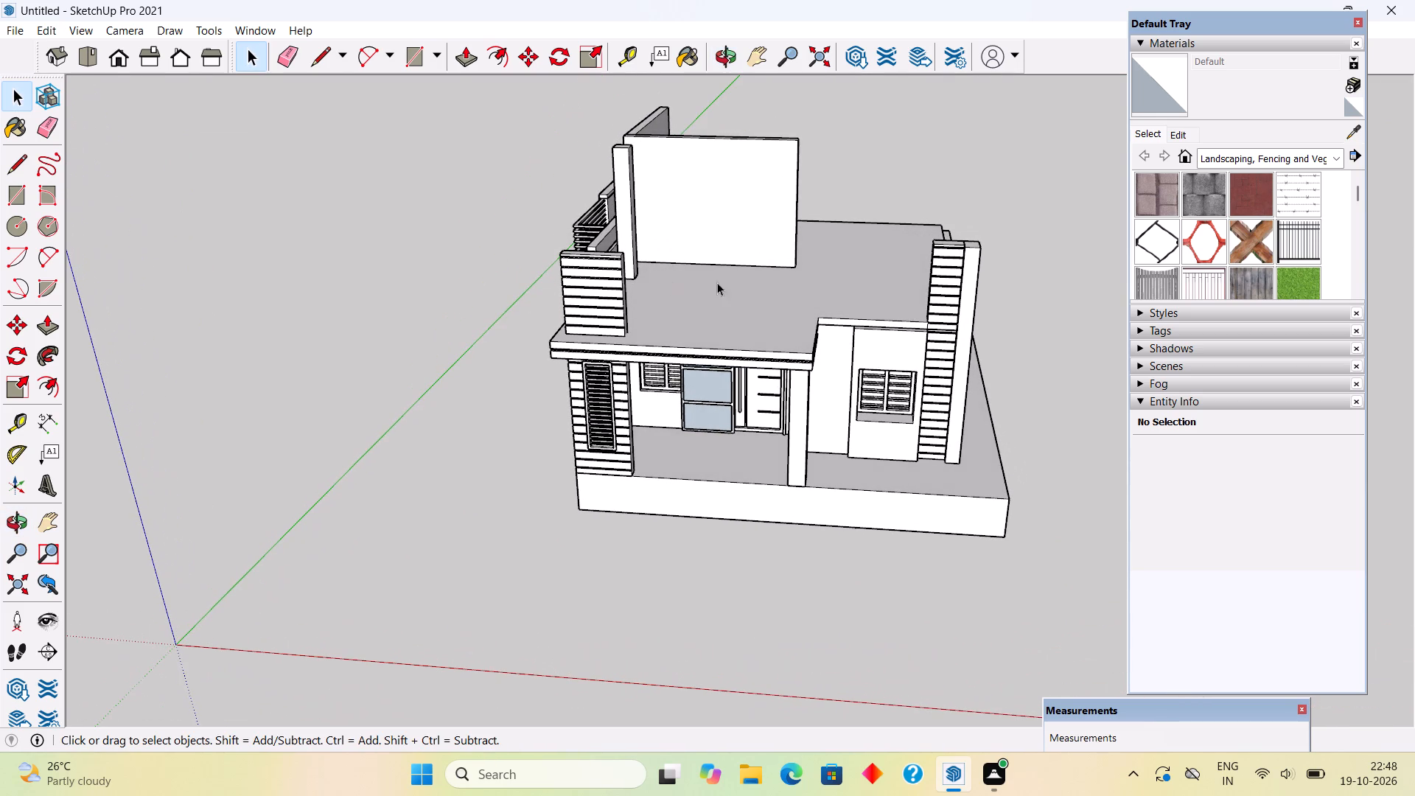
{"action": "scroll", "coordinate": [856, 310], "scroll_direction": "up", "scroll_amount": 1}
{"action": "middle_click_drag", "start_coordinate": [856, 310], "coordinate": [702, 174]}
{"action": "scroll", "coordinate": [696, 202], "scroll_direction": "up", "scroll_amount": 1}
{"action": "scroll", "coordinate": [788, 355], "scroll_direction": "up", "scroll_amount": 5}
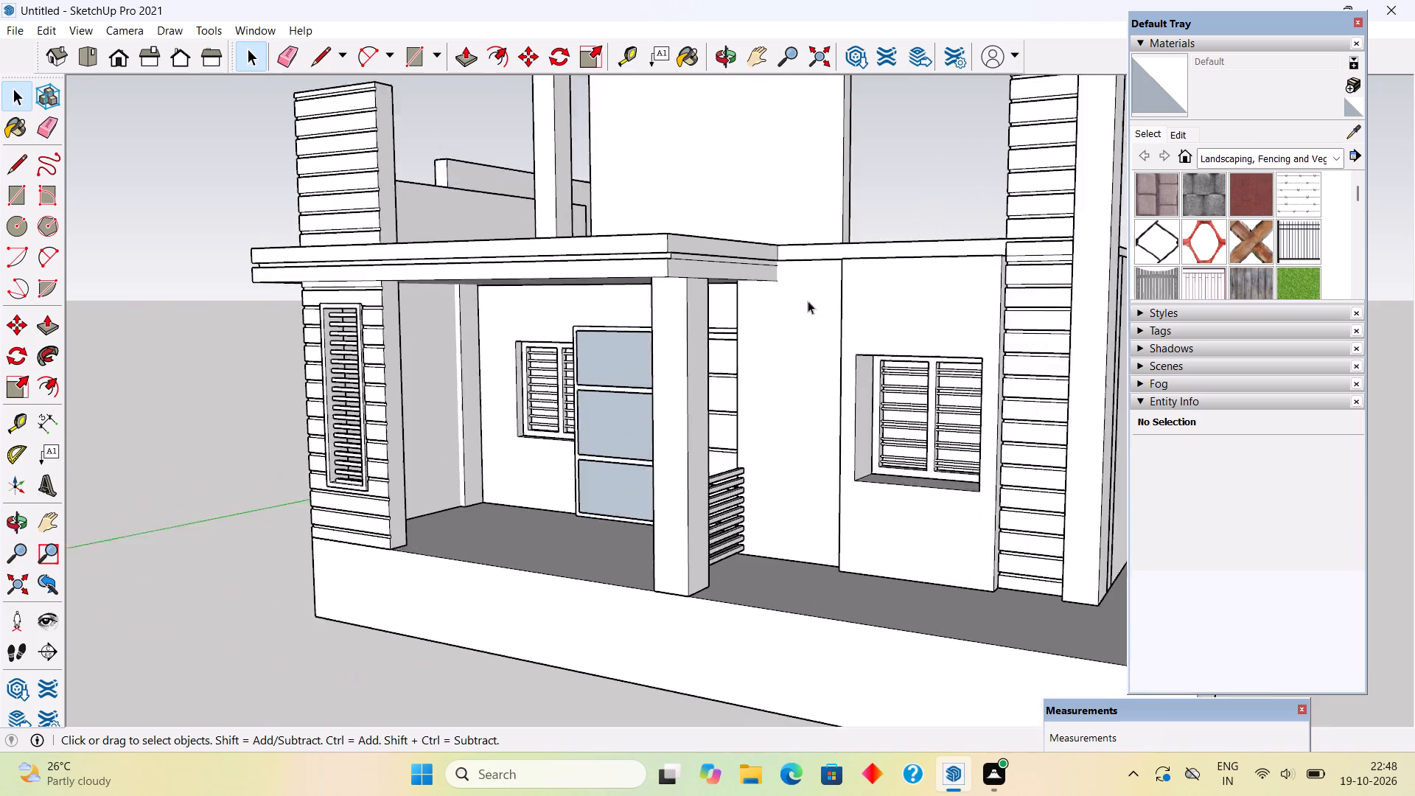
{"action": "scroll", "coordinate": [808, 301], "scroll_direction": "up", "scroll_amount": 2}
{"action": "middle_click_drag", "start_coordinate": [833, 287], "coordinate": [752, 514]}
{"action": "scroll", "coordinate": [751, 504], "scroll_direction": "up", "scroll_amount": 1}
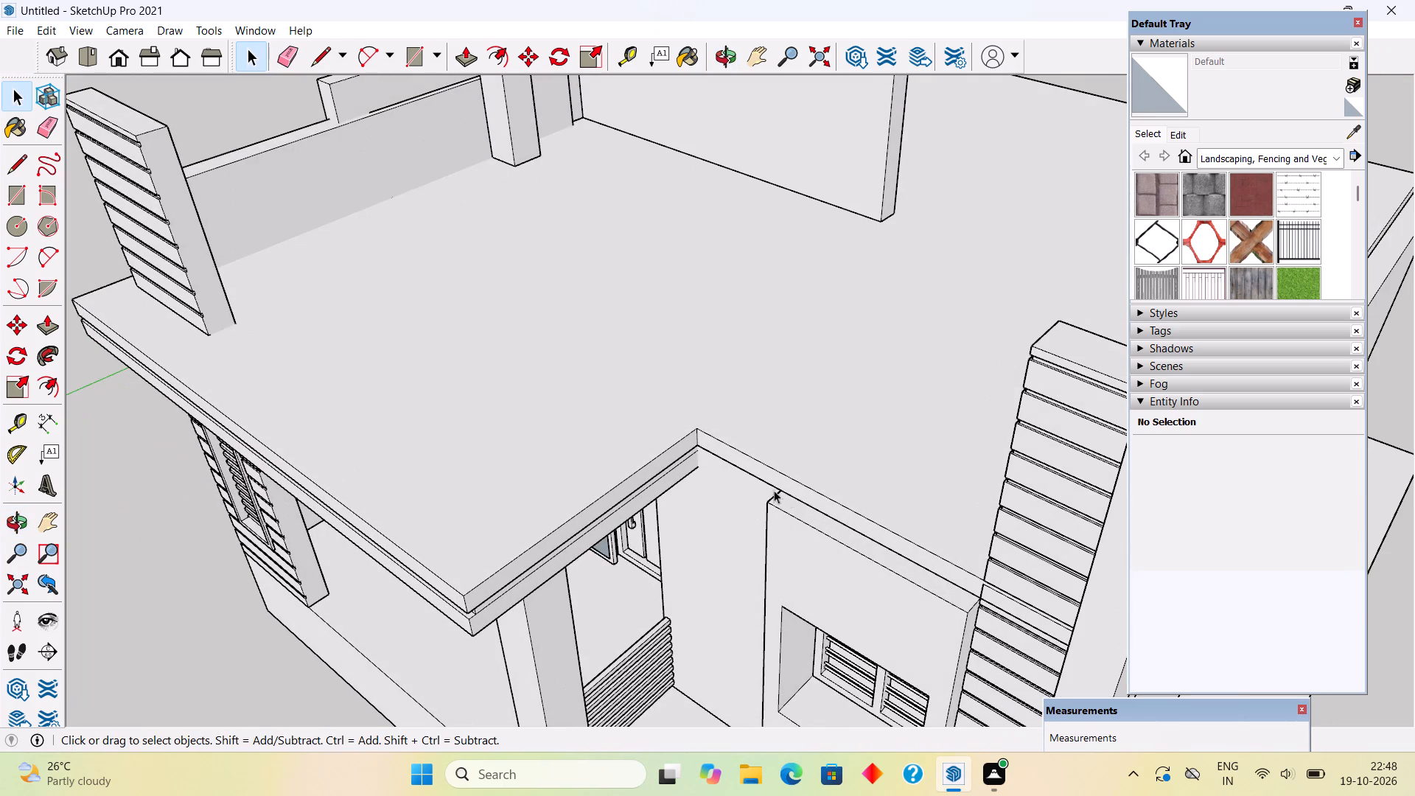
{"action": "middle_click_drag", "start_coordinate": [787, 483], "coordinate": [869, 335]}
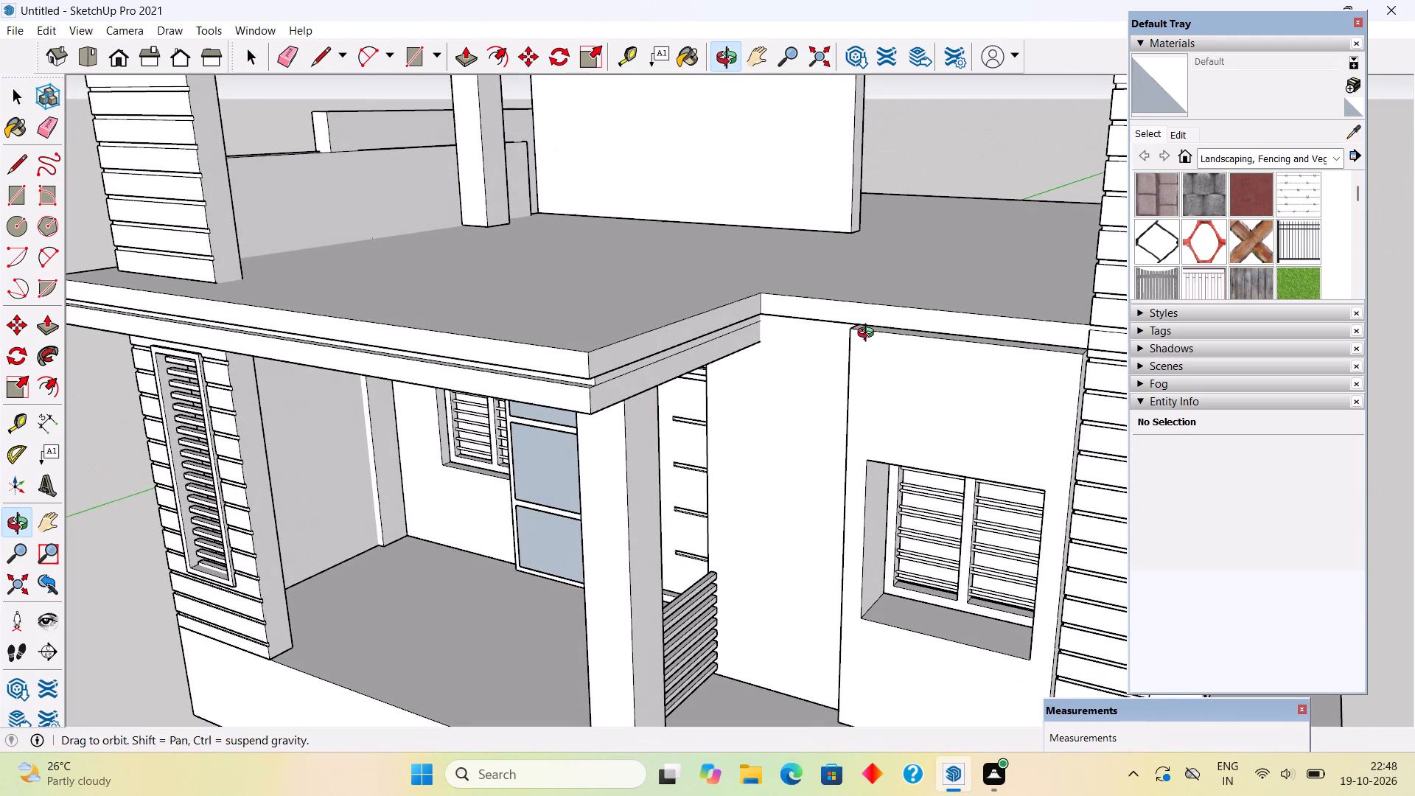
{"action": "middle_click_drag", "start_coordinate": [869, 335], "coordinate": [1127, 281]}
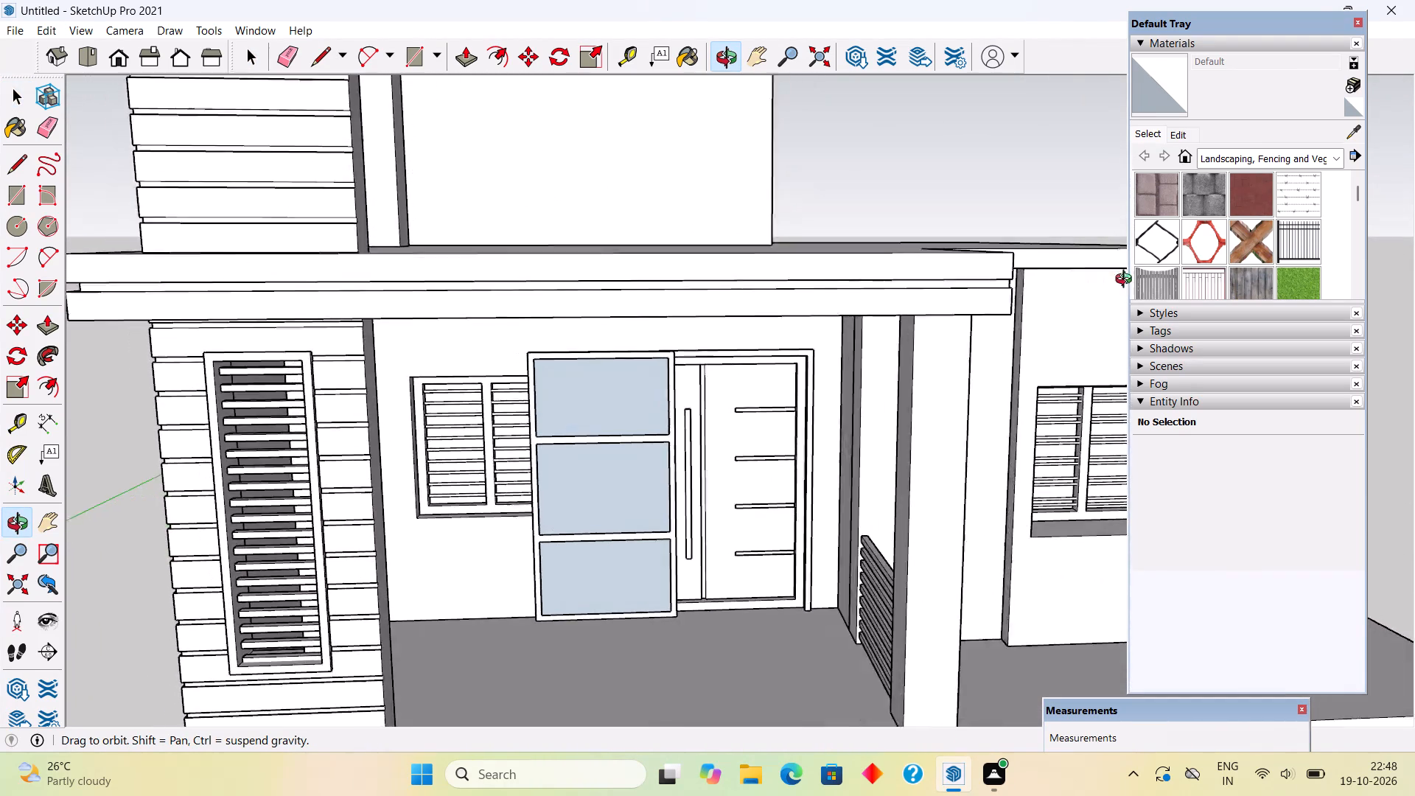
{"action": "middle_click_drag", "start_coordinate": [1127, 281], "coordinate": [1169, 274]}
{"action": "middle_click_drag", "start_coordinate": [1021, 363], "coordinate": [649, 370]}
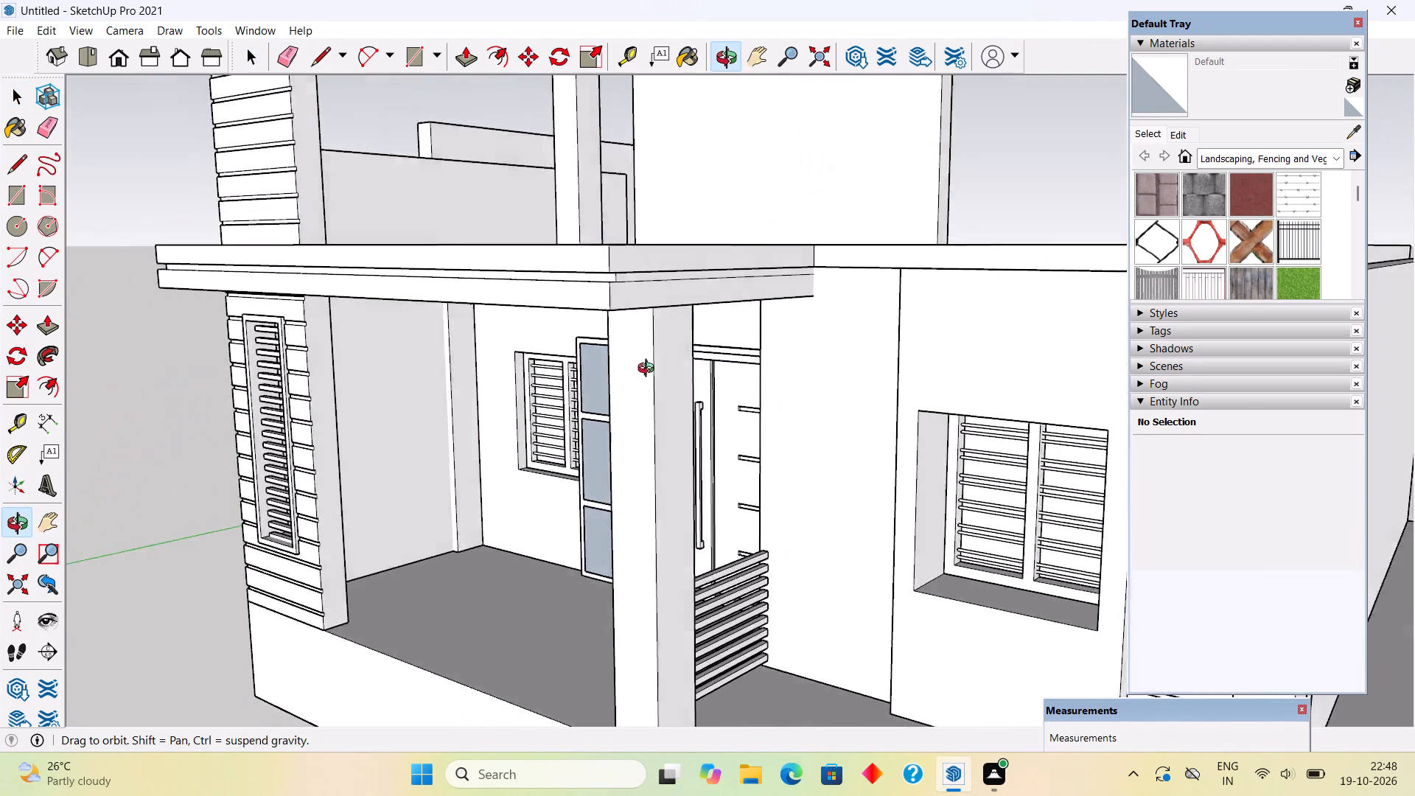
{"action": "middle_click_drag", "start_coordinate": [649, 370], "coordinate": [583, 451]}
Push the roof slab's recessed front edge, above the window wall beside the porch, back by 1'.
{"action": "scroll", "coordinate": [852, 329], "scroll_direction": "up", "scroll_amount": 3}
{"action": "triple_click", "coordinate": [848, 336]}
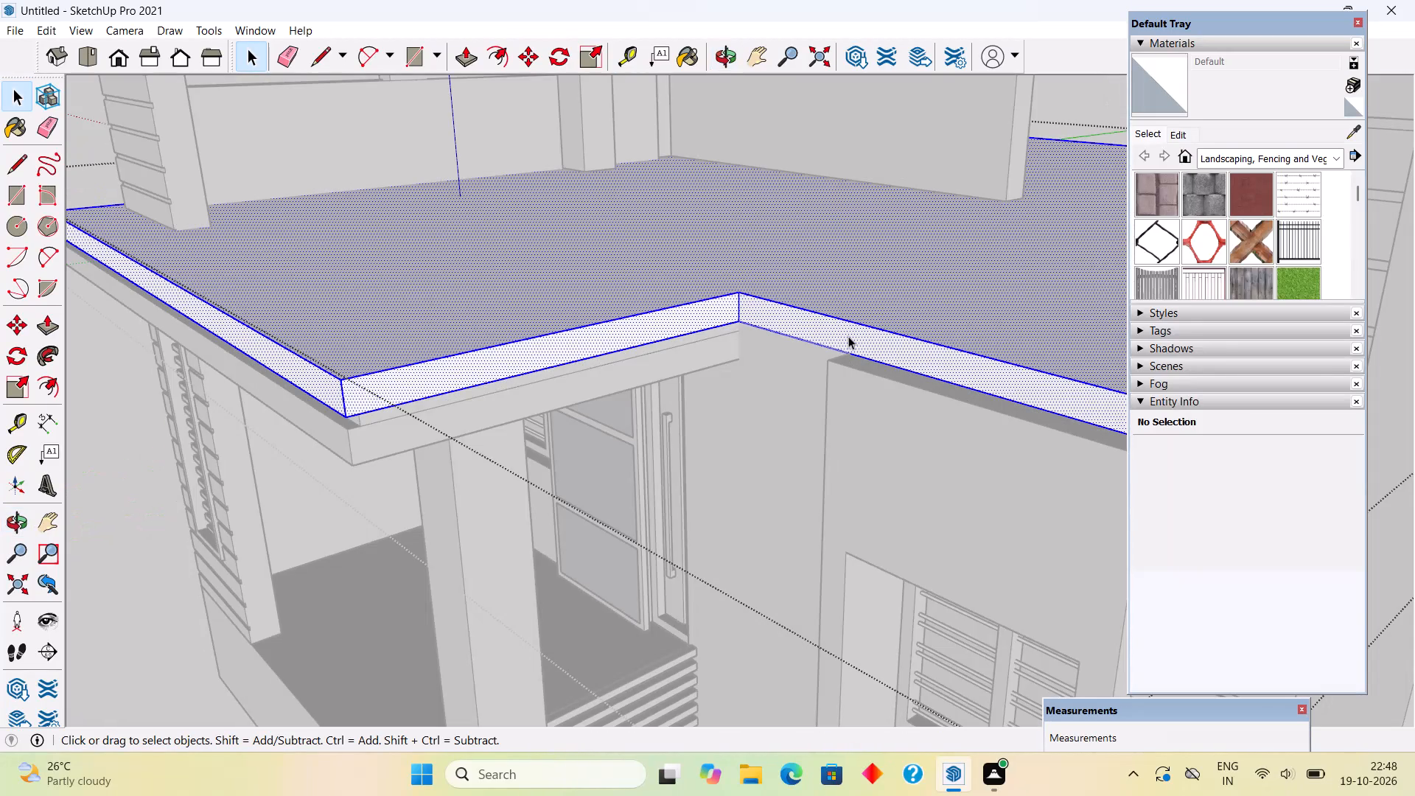
{"action": "key", "text": "p"}
{"action": "left_click", "coordinate": [848, 336]}
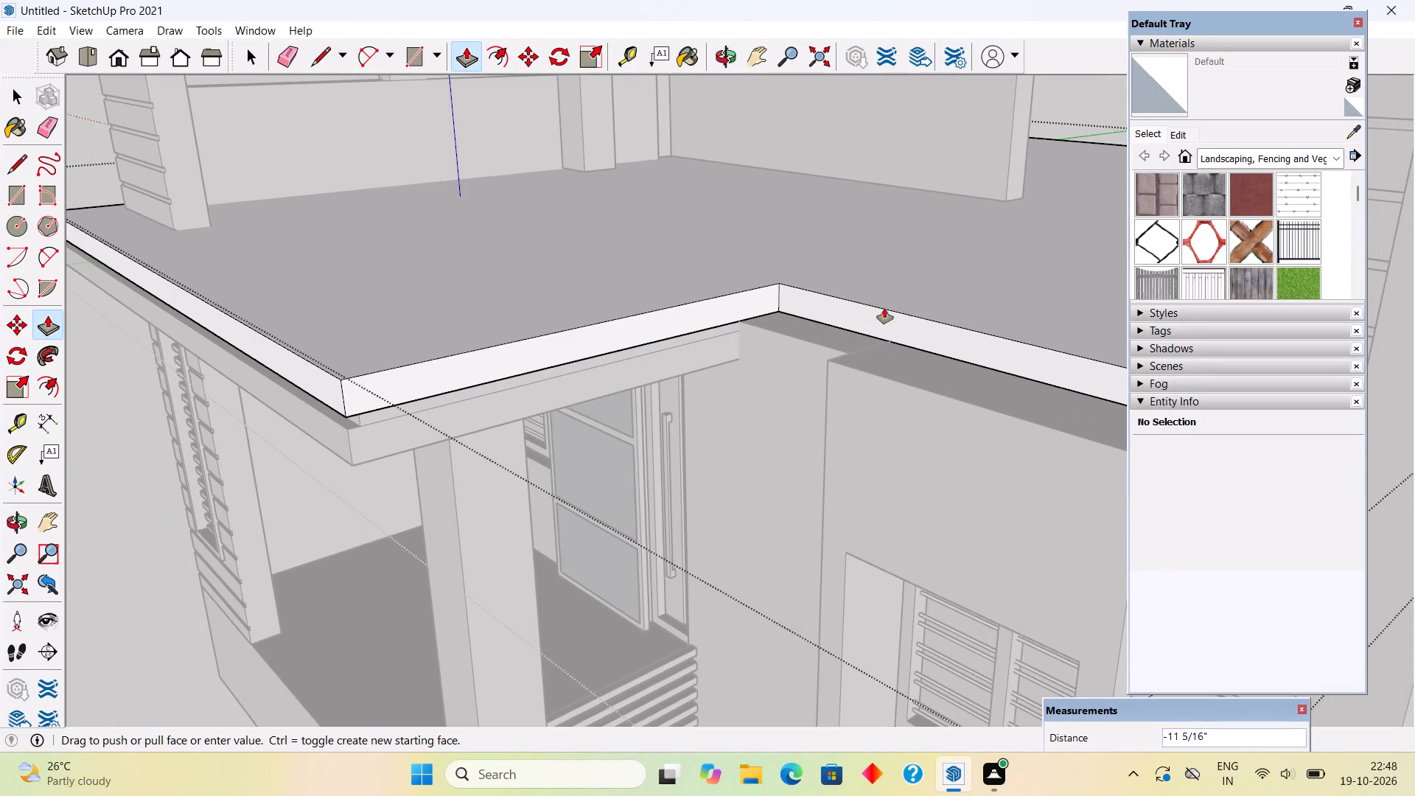
{"action": "left_click", "coordinate": [936, 350]}
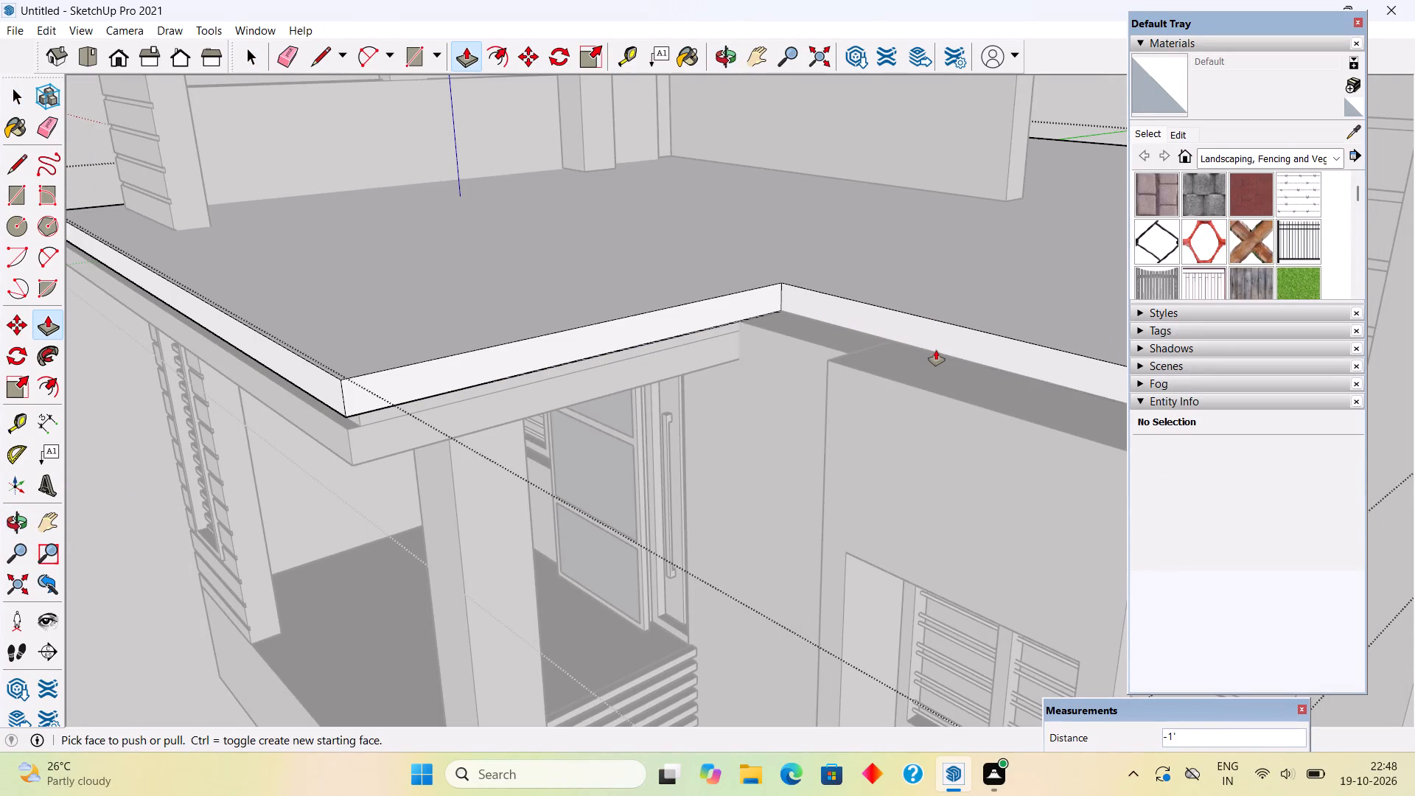
{"action": "key", "text": "space"}
Extend the top face of the wall section between the porch and the front window upward by 5'.
{"action": "triple_click", "coordinate": [830, 355]}
{"action": "middle_click_drag", "start_coordinate": [871, 315], "coordinate": [862, 394]}
{"action": "key", "text": "p"}
{"action": "left_click", "coordinate": [833, 439]}
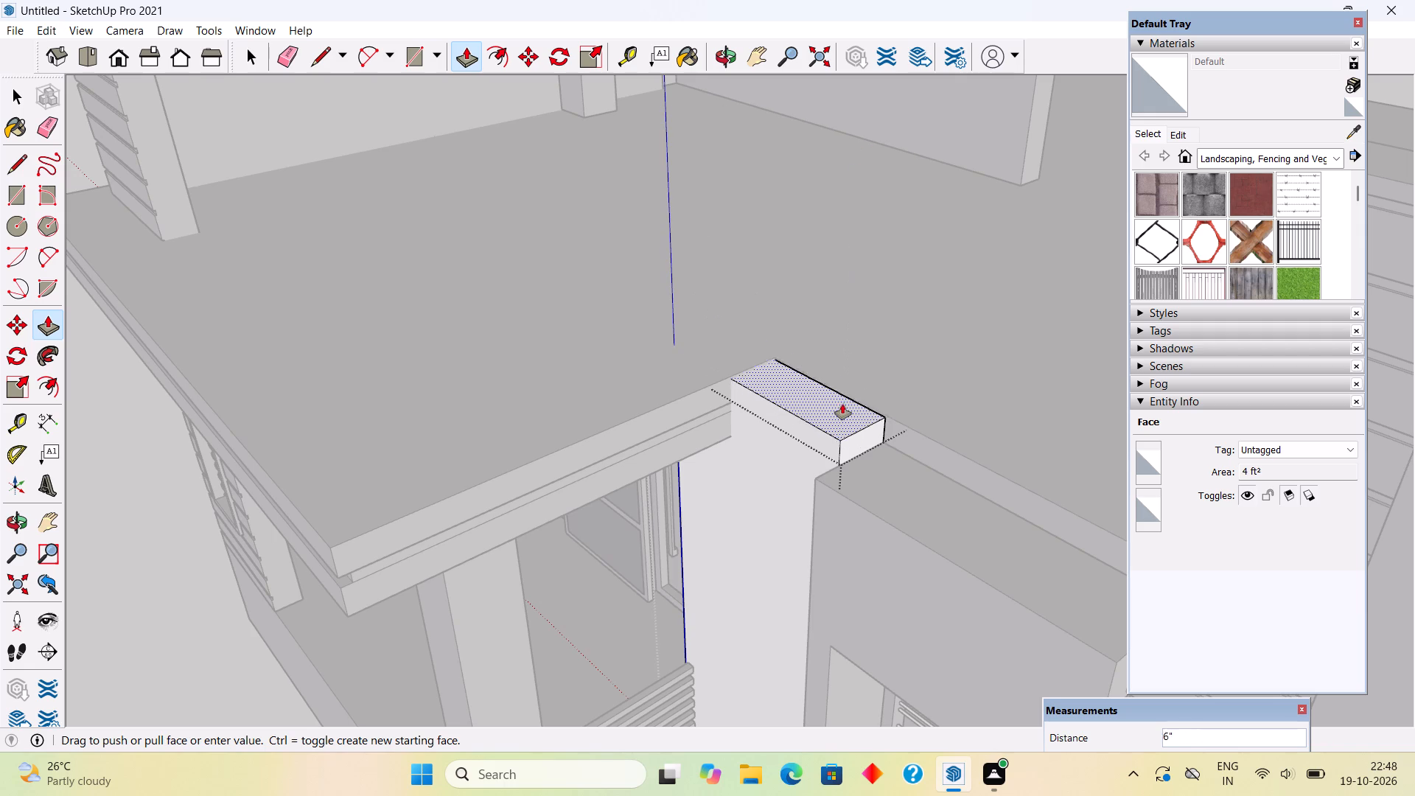
{"action": "type", "text": "5'"}
{"action": "key", "text": "Return"}
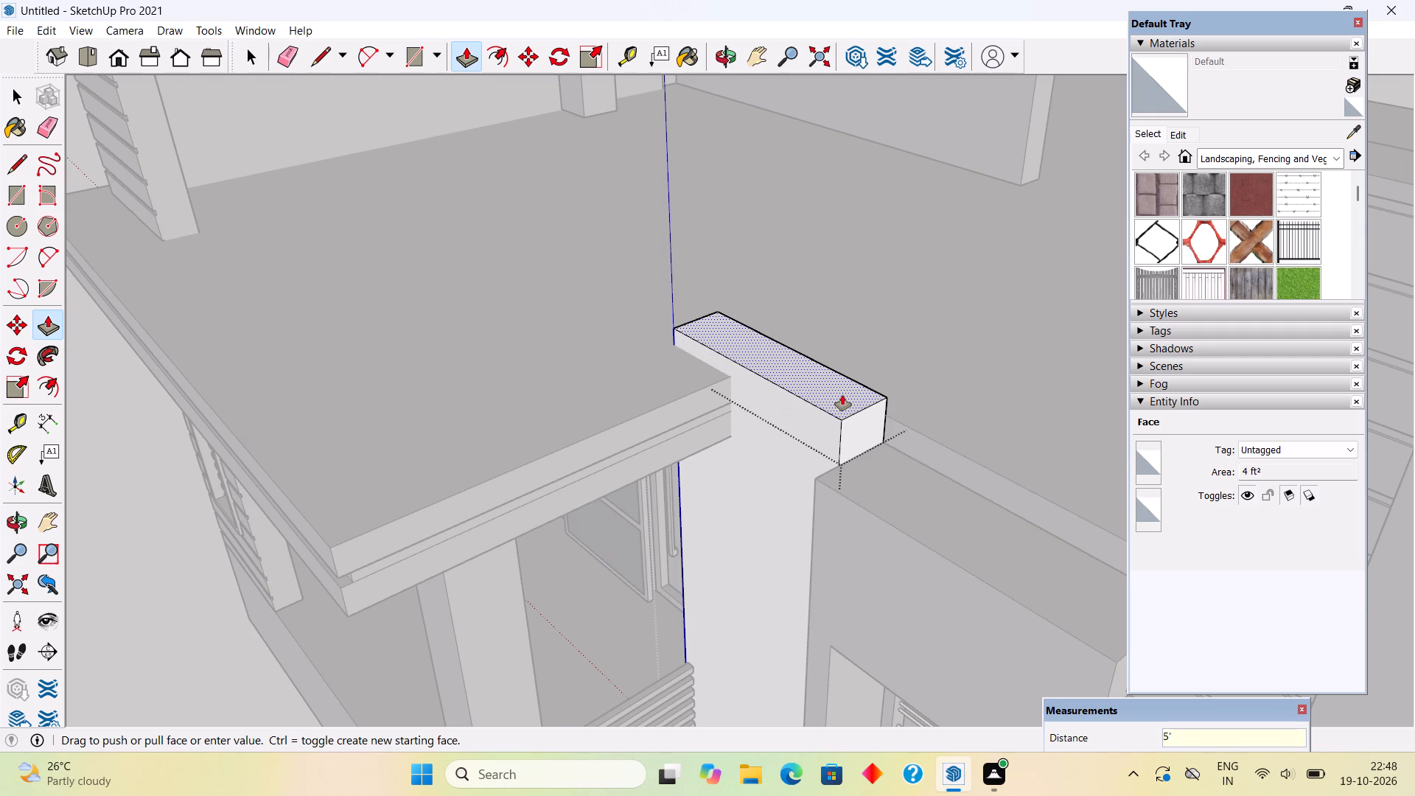
{"action": "key", "text": "space"}
{"action": "scroll", "coordinate": [842, 395], "scroll_direction": "down", "scroll_amount": 10}
{"action": "middle_click_drag", "start_coordinate": [876, 405], "coordinate": [876, 404]}
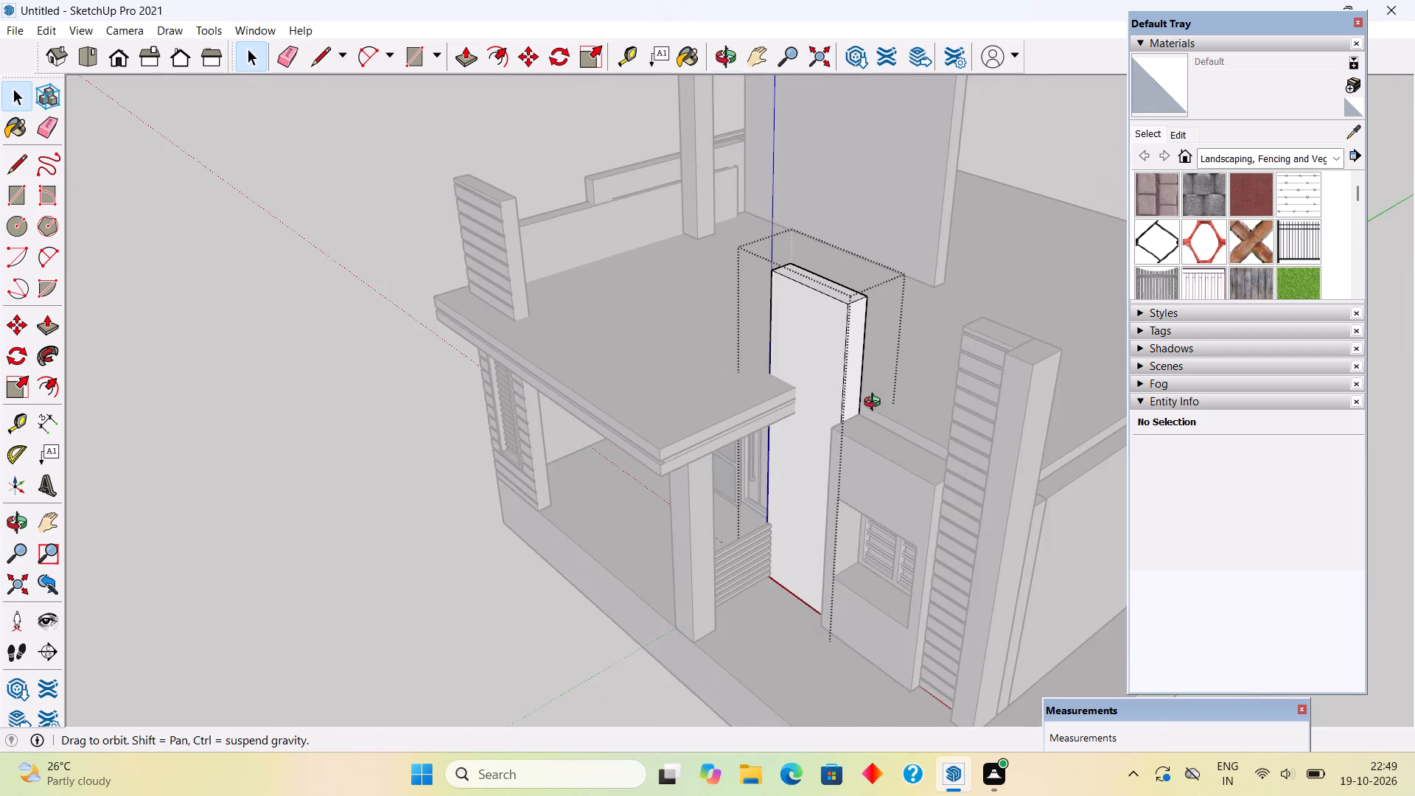
{"action": "middle_click_drag", "start_coordinate": [876, 404], "coordinate": [954, 327]}
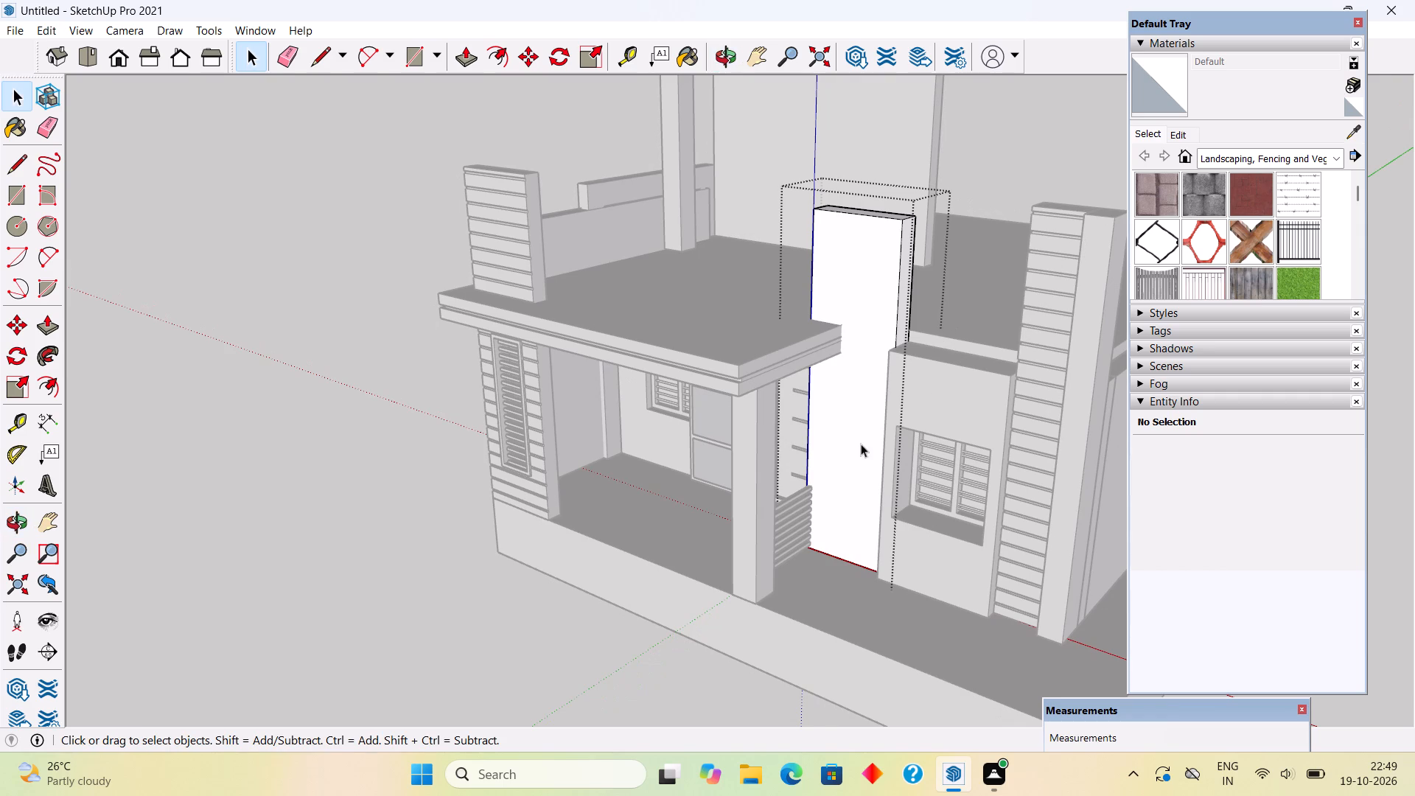
{"action": "middle_click_drag", "start_coordinate": [953, 377], "coordinate": [976, 367]}
{"action": "middle_click_drag", "start_coordinate": [918, 434], "coordinate": [1072, 427]}
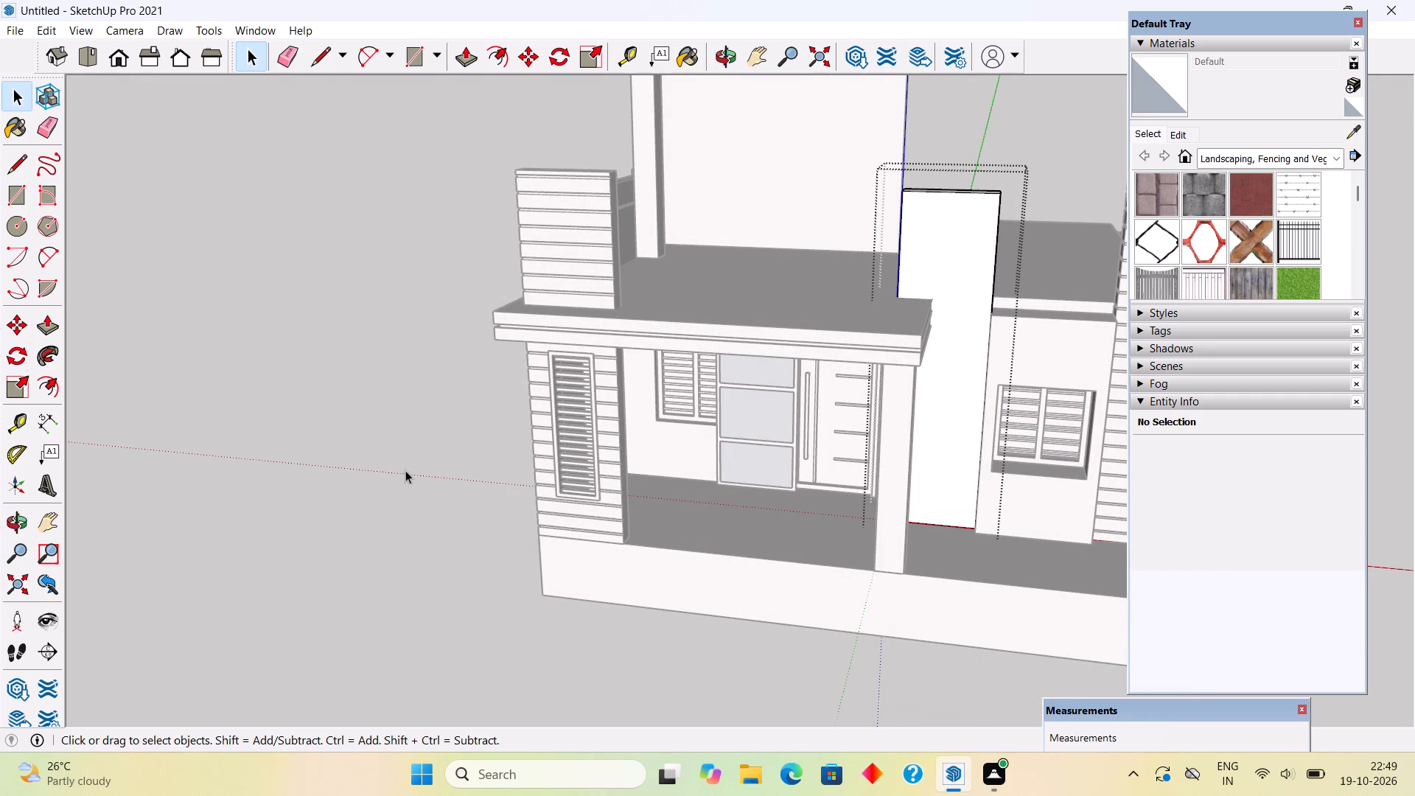
{"action": "middle_click_drag", "start_coordinate": [499, 503], "coordinate": [687, 547]}
{"action": "left_click", "coordinate": [497, 475]}
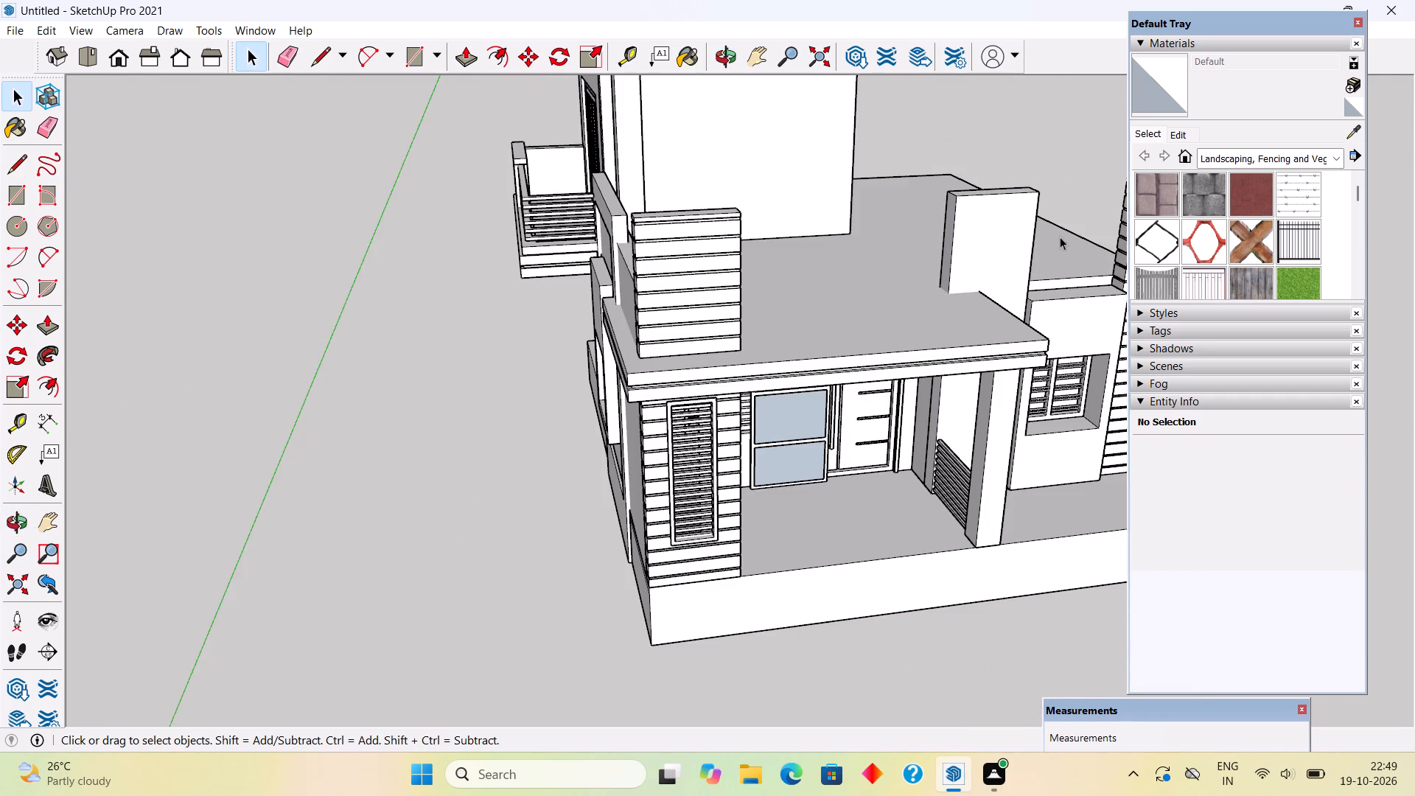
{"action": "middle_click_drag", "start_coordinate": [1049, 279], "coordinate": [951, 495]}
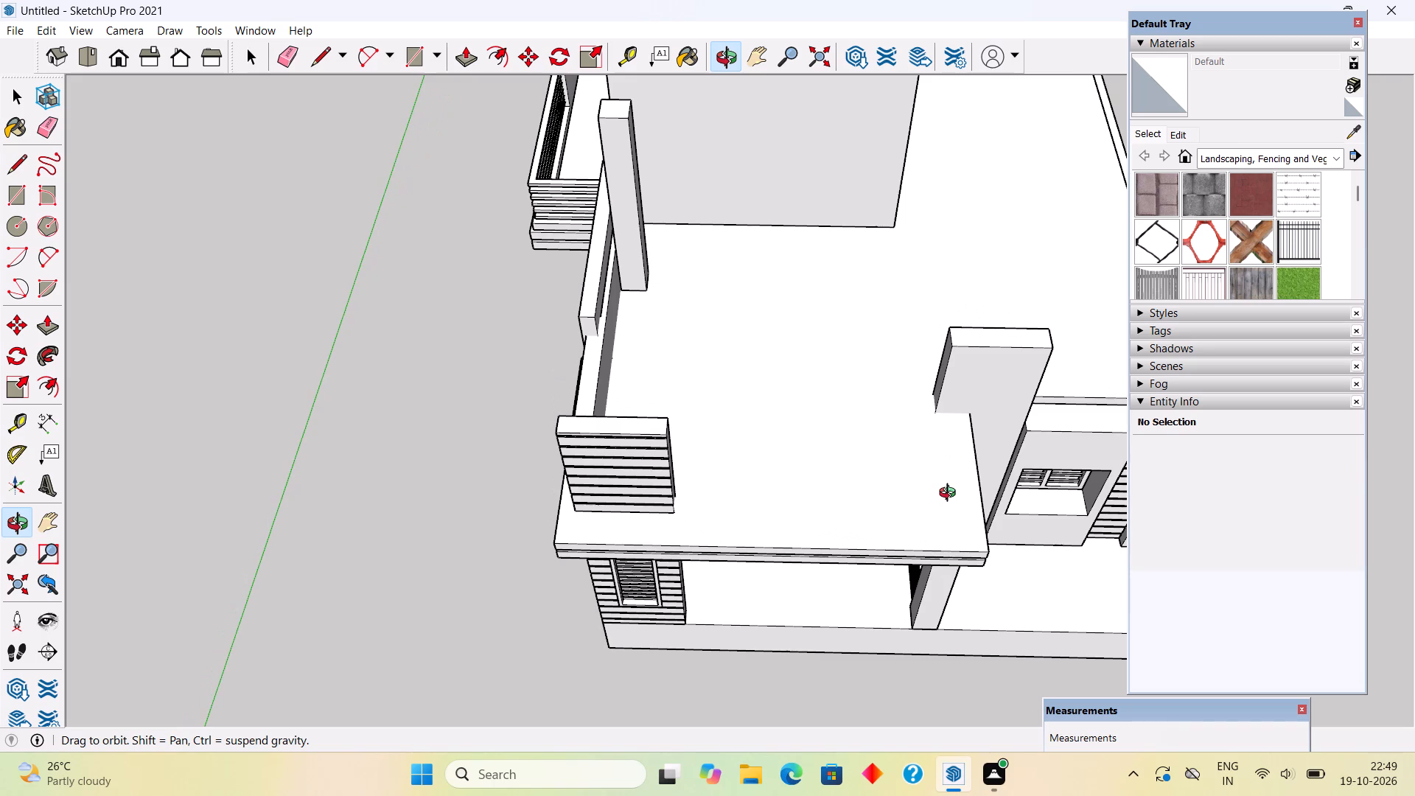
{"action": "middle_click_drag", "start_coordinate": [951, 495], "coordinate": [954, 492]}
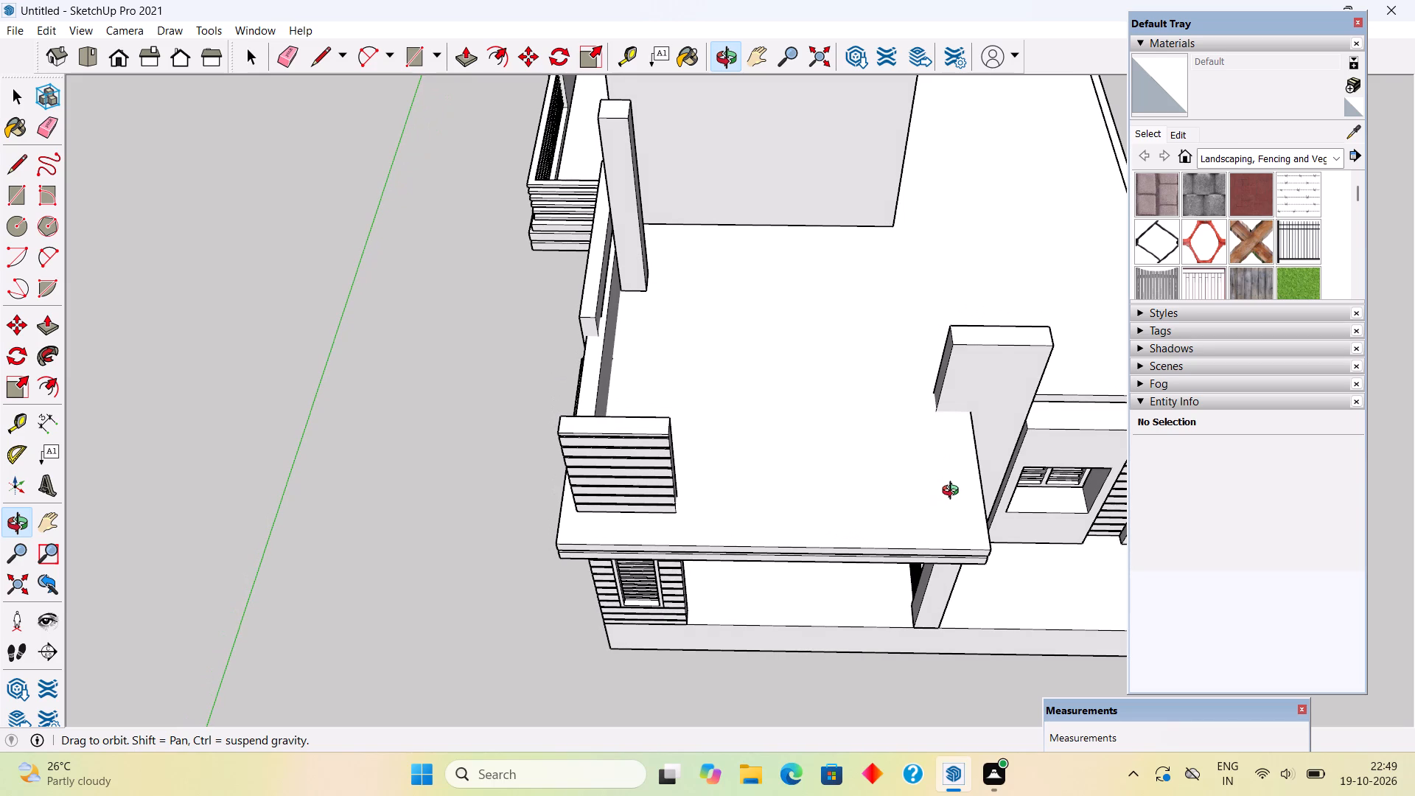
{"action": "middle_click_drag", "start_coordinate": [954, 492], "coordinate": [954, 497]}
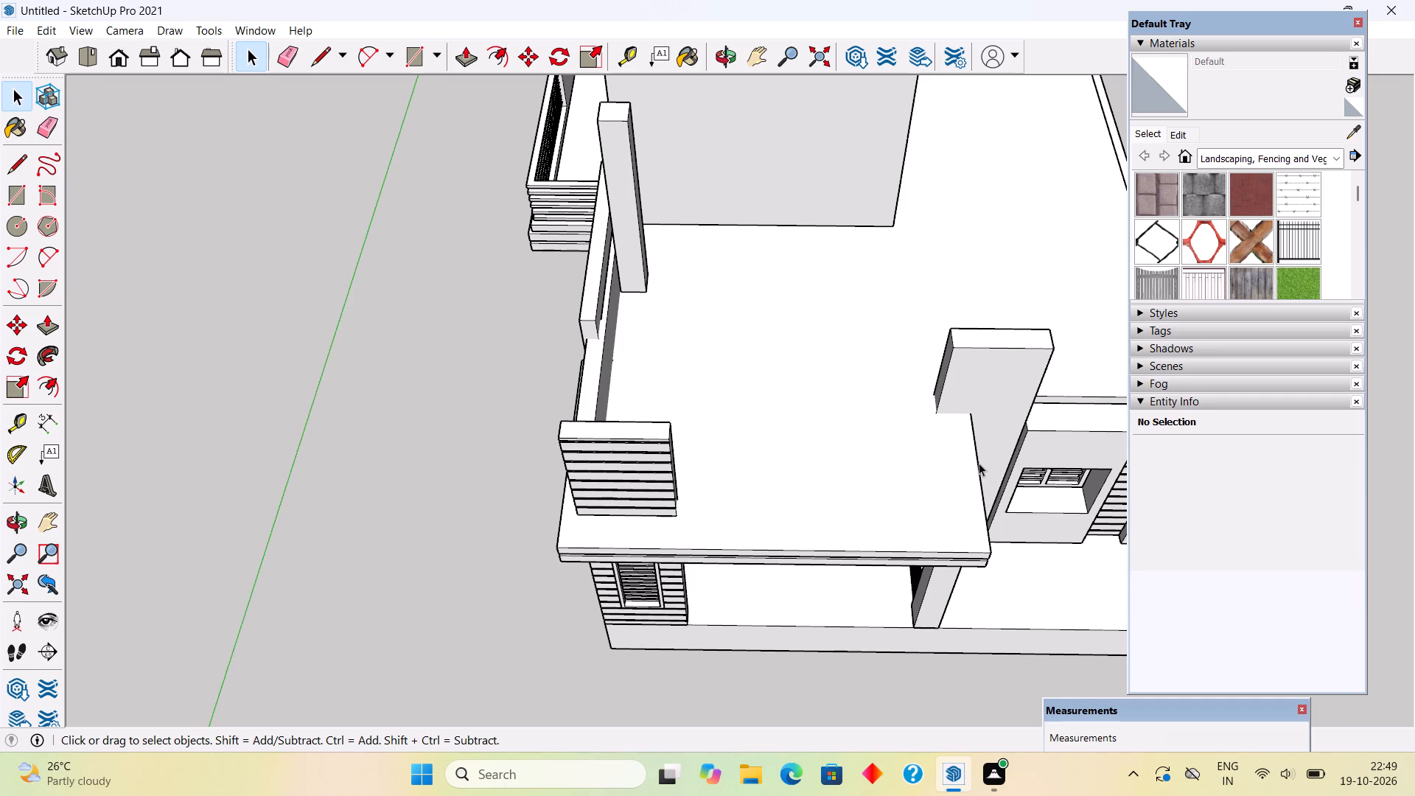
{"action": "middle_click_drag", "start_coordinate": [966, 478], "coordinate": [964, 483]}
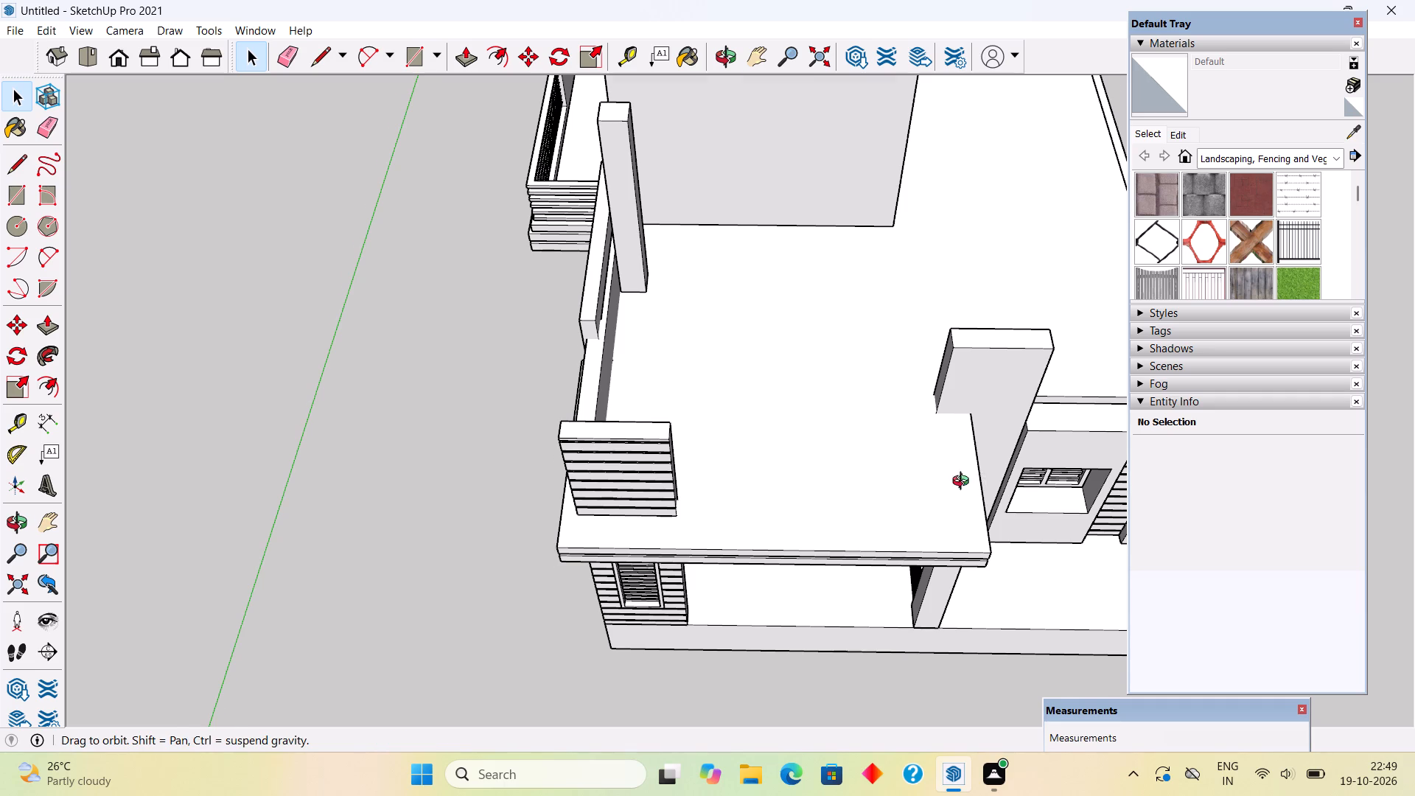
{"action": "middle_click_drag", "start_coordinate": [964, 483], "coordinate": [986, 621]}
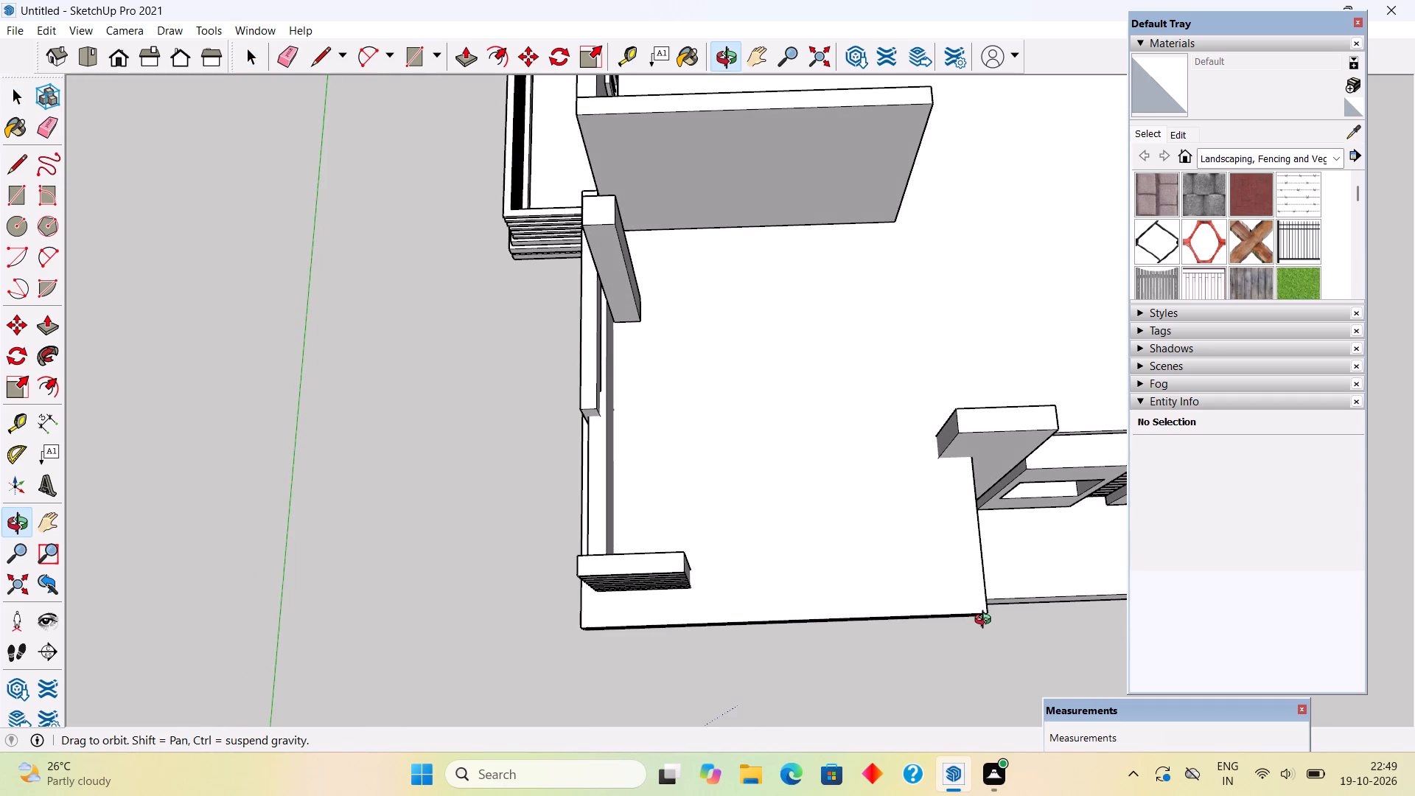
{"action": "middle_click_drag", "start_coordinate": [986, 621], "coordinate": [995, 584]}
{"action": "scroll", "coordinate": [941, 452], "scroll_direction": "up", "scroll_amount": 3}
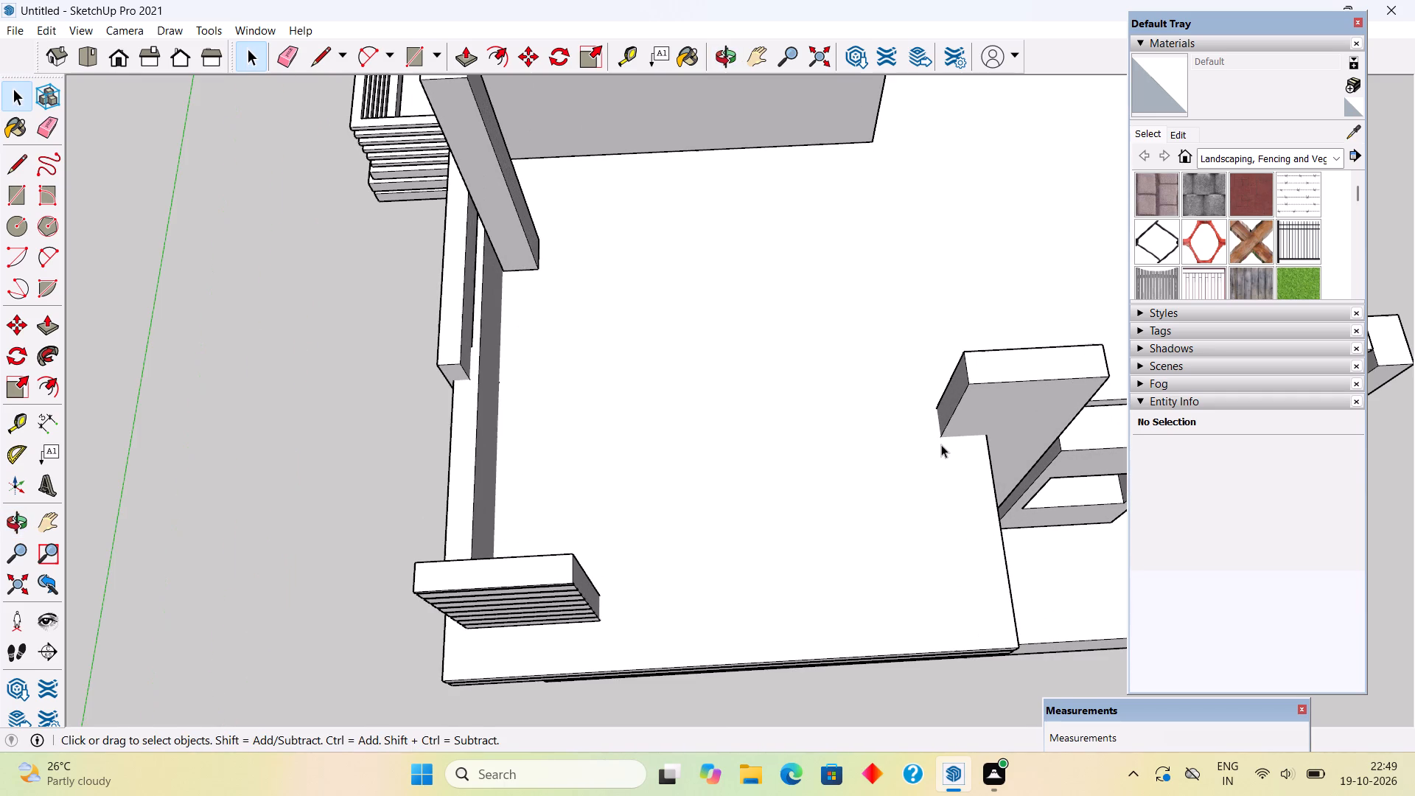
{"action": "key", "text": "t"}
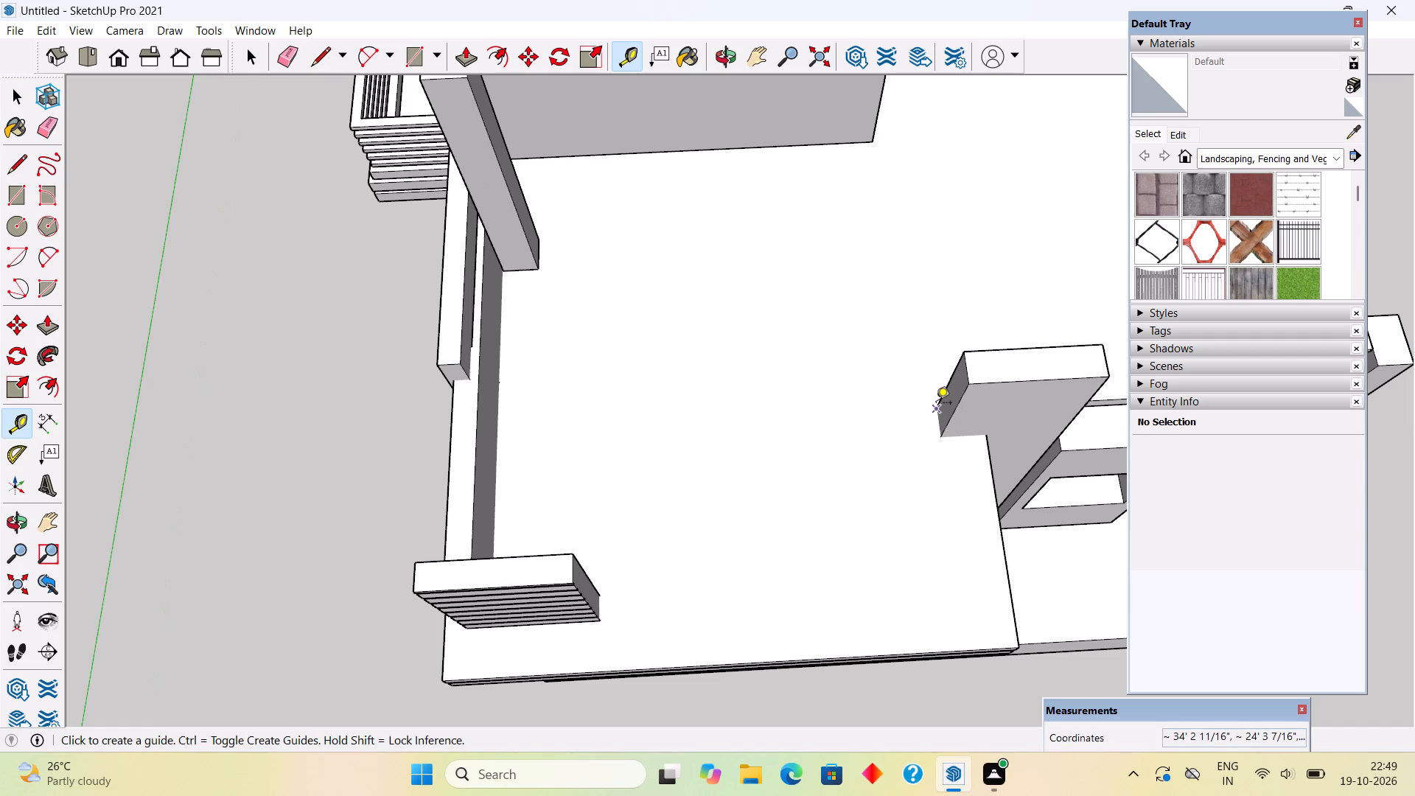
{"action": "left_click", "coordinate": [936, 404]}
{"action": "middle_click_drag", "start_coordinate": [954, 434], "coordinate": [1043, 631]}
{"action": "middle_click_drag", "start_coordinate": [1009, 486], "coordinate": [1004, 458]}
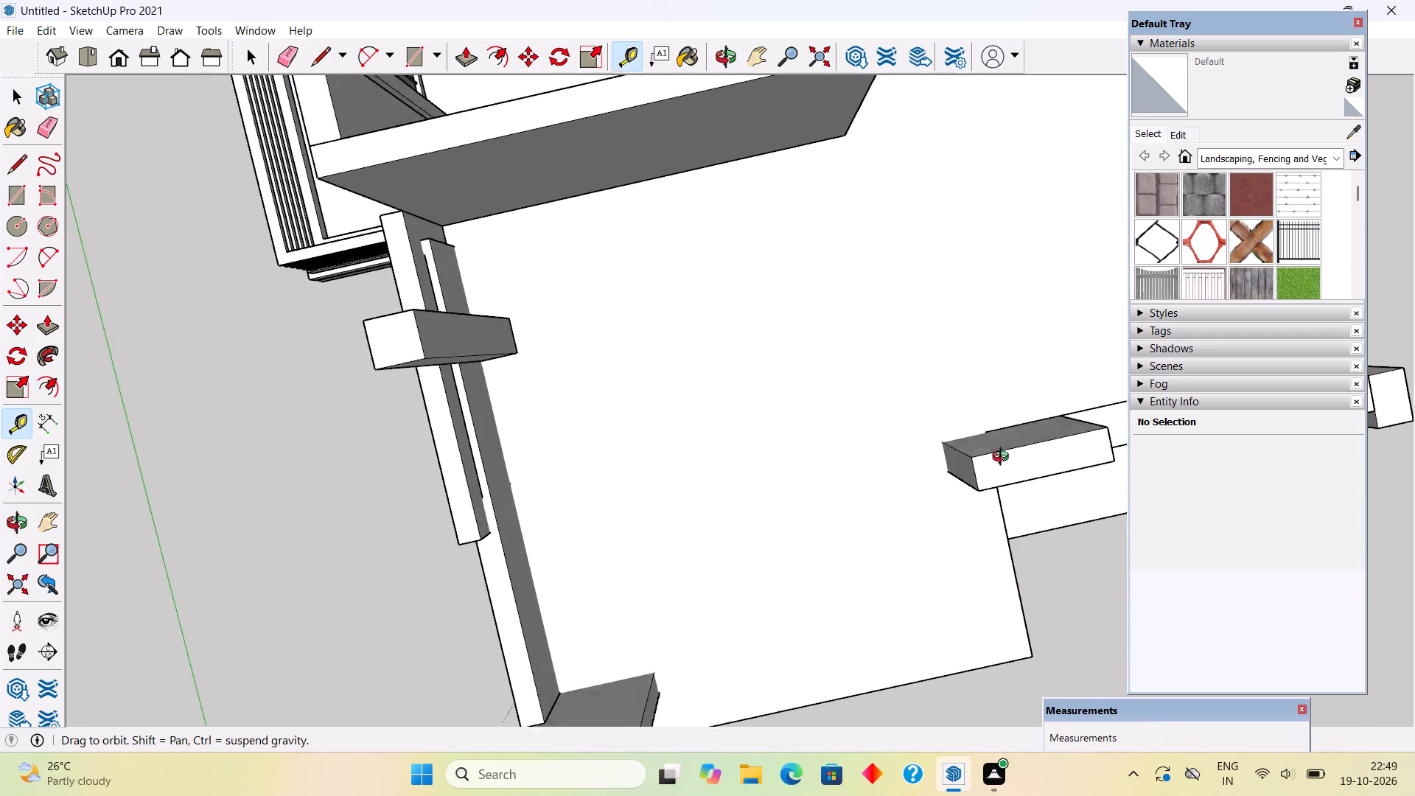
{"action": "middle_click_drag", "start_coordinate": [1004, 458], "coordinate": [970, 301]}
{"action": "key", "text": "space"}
On the lower roof, place a guide through the raised wall's porch-side end and a parallel guide 5' from it, towards the parapet.
{"action": "key", "text": "t"}
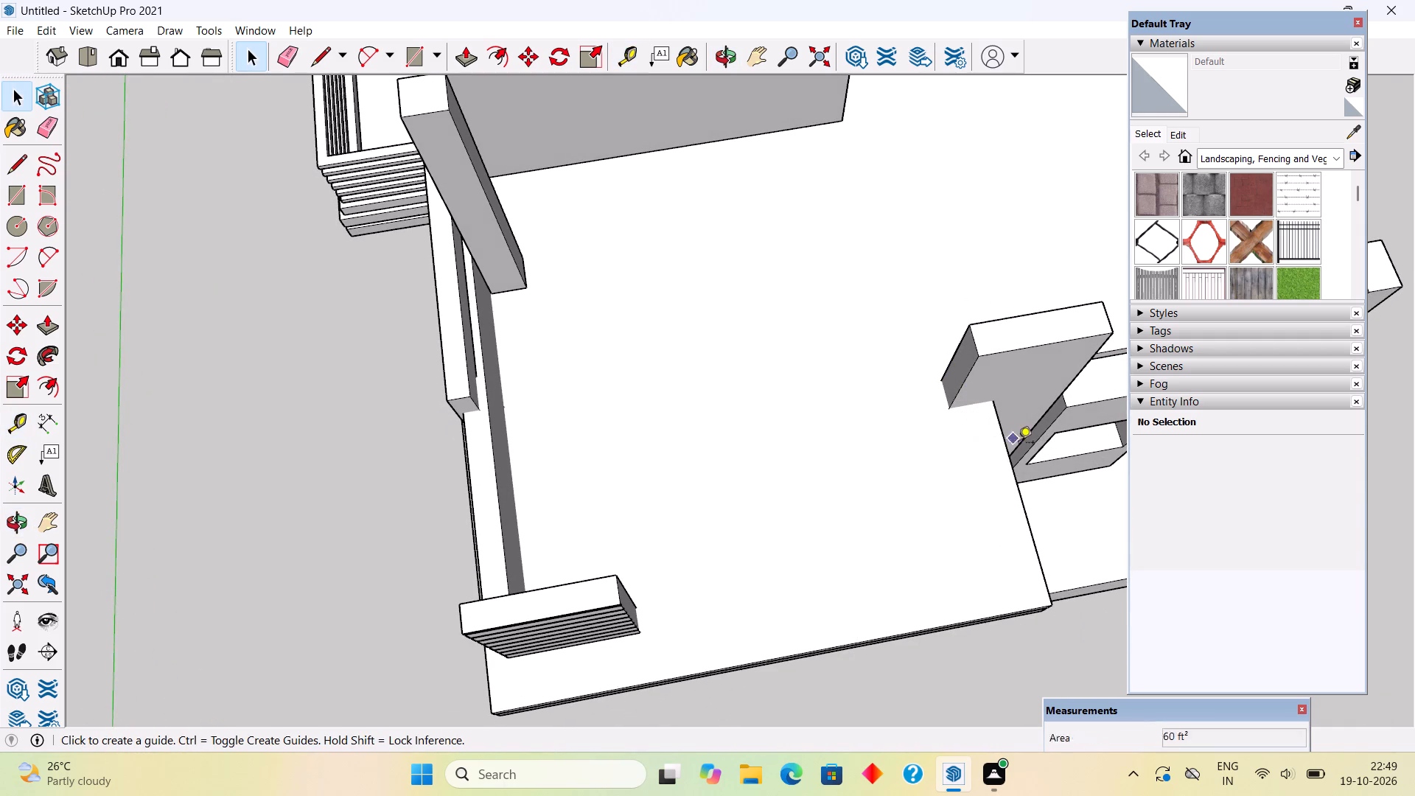
{"action": "left_click", "coordinate": [1005, 461]}
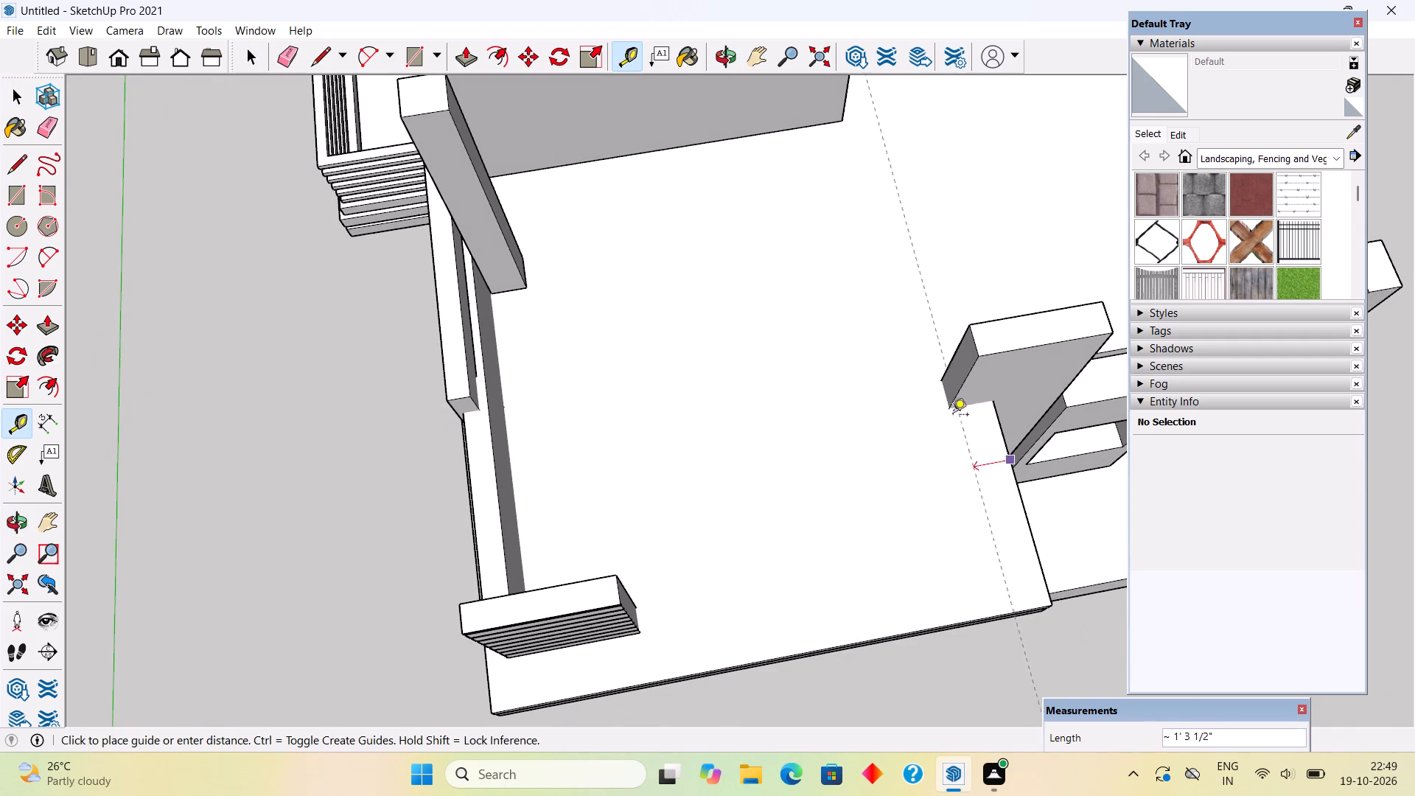
{"action": "left_click", "coordinate": [945, 404]}
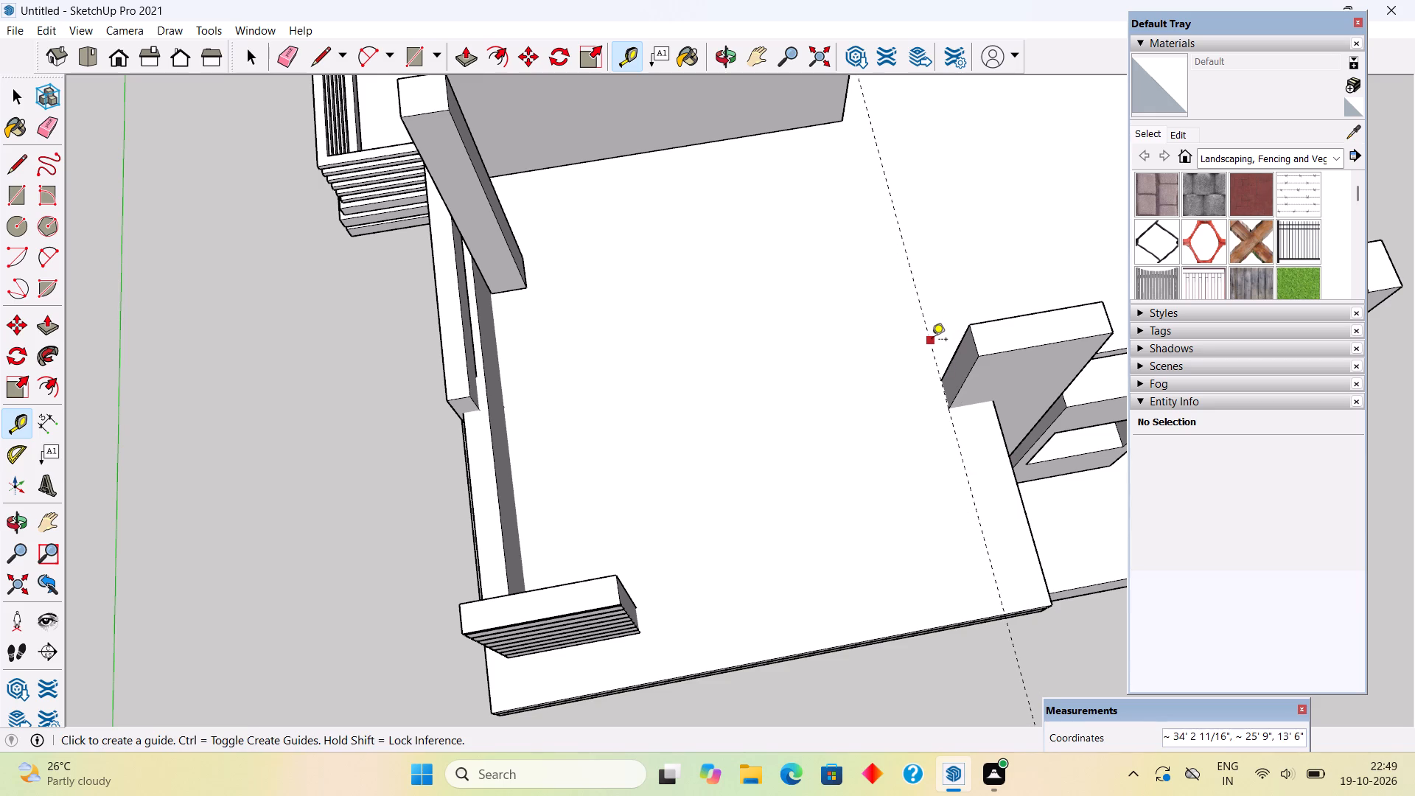
{"action": "left_click", "coordinate": [932, 341]}
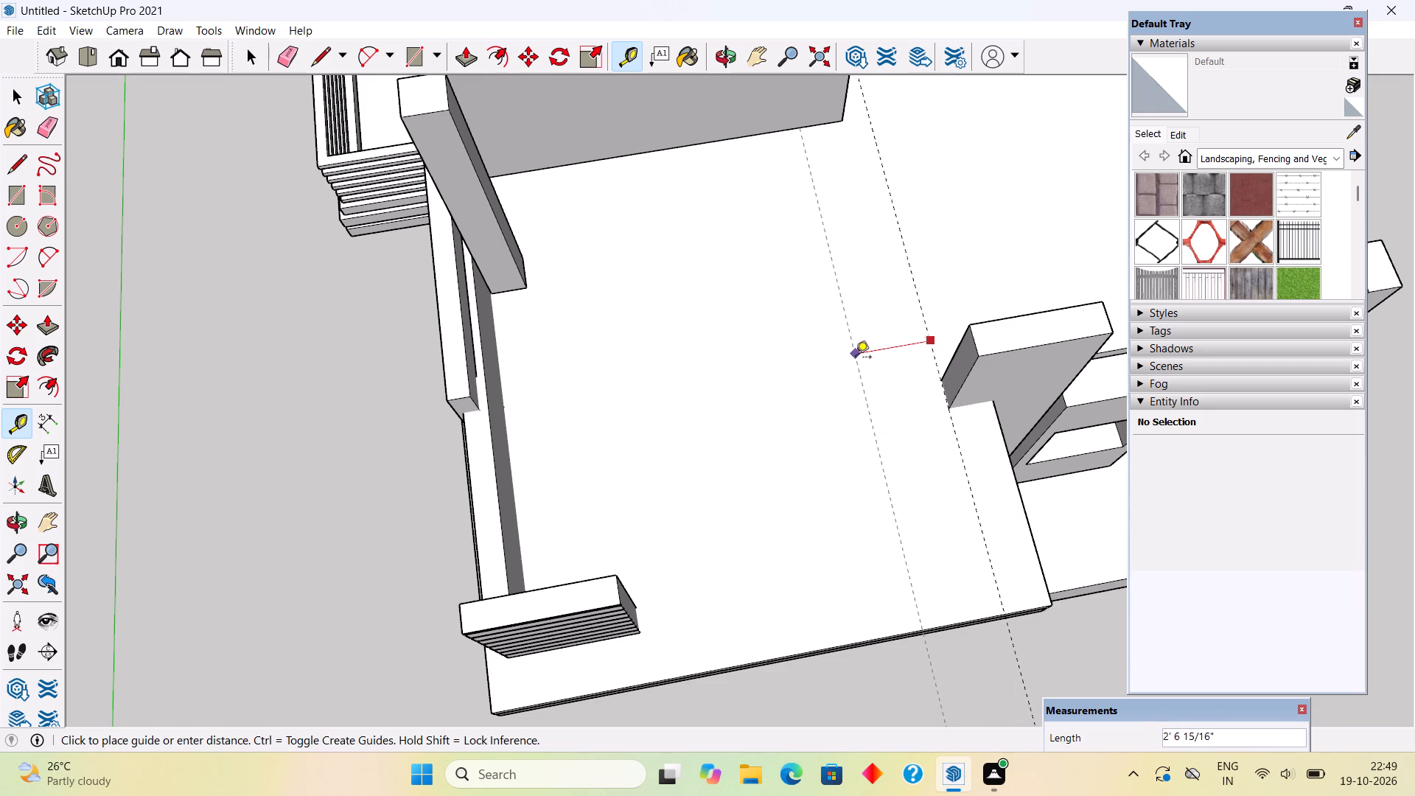
{"action": "type", "text": "5'"}
{"action": "key", "text": "Return"}
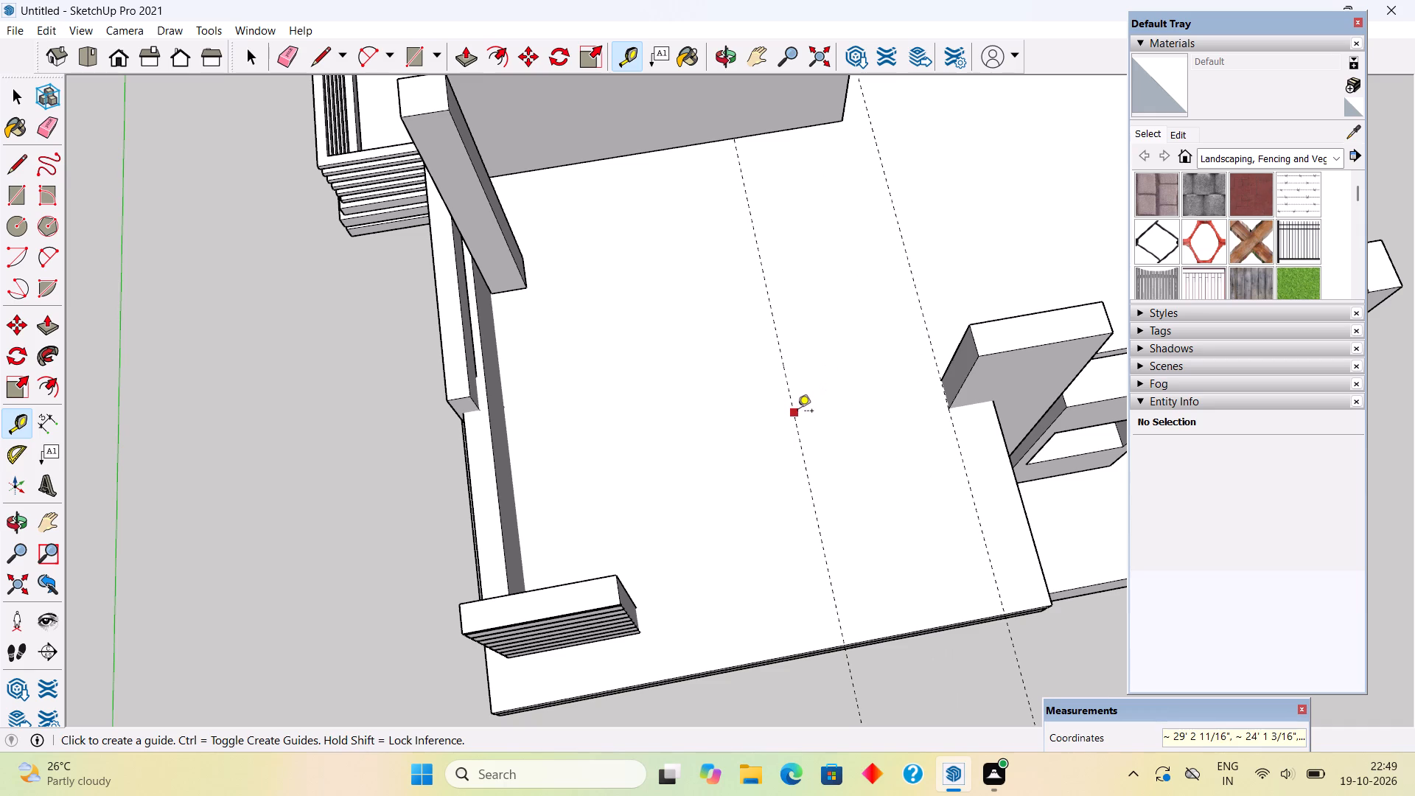
On the lower roof, place a guide 9" from the parapet-side guide, towards the raised wall.
{"action": "left_click", "coordinate": [797, 412]}
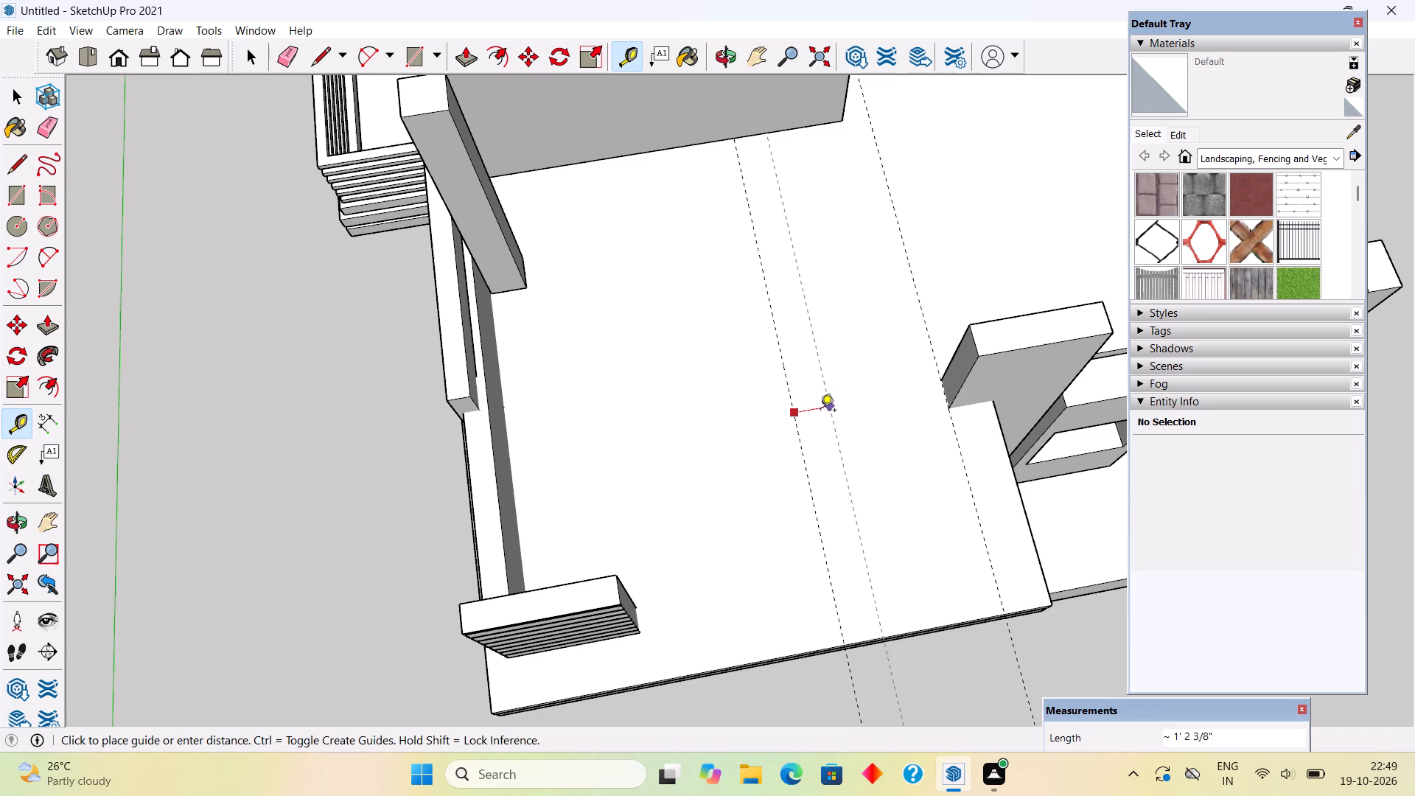
{"action": "key", "text": "space"}
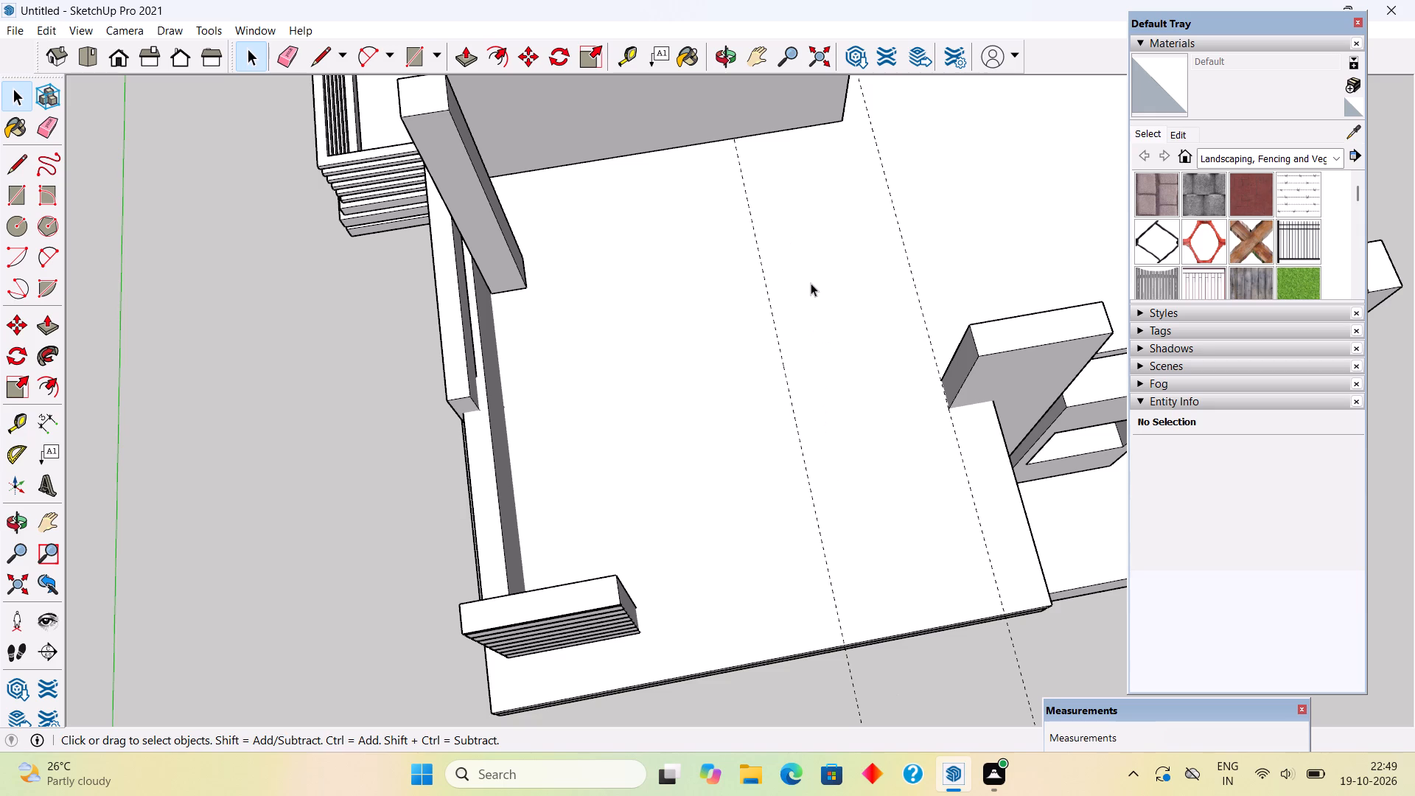
{"action": "key", "text": "t"}
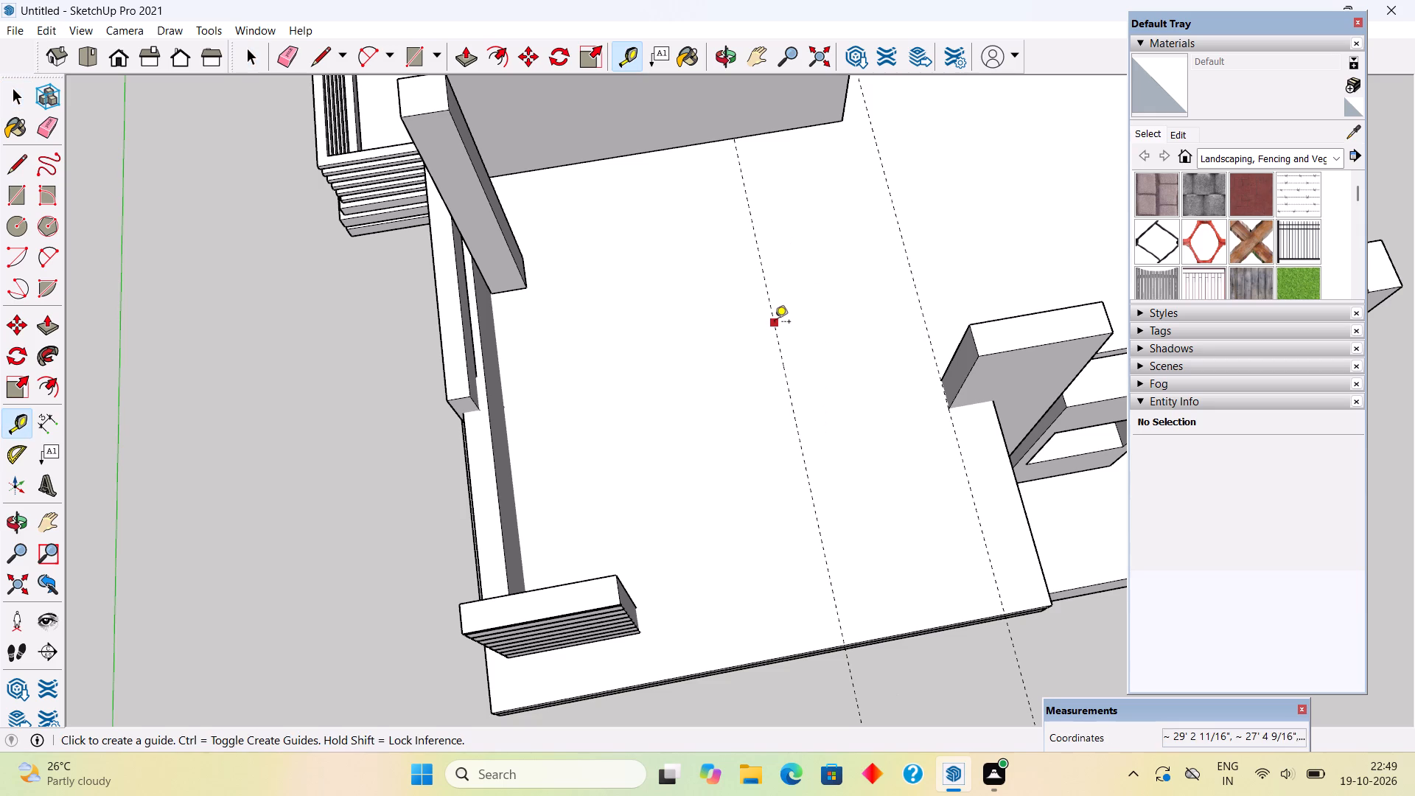
{"action": "left_click", "coordinate": [775, 323]}
{"action": "type", "text": "9\""}
{"action": "key", "text": "Return"}
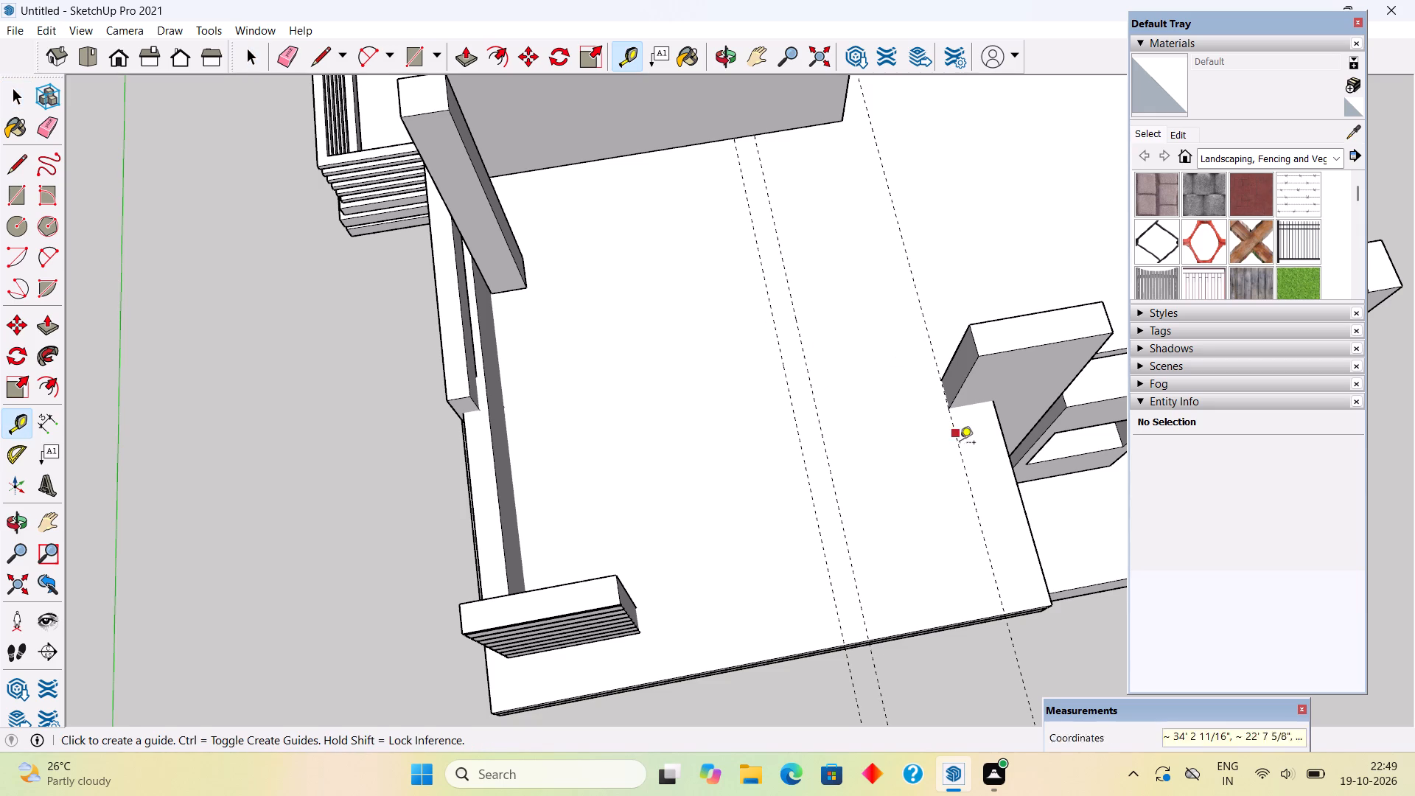
Place a guide parallel to the lower roof's front edge through the raised wall's rear corner, and another 1' behind it.
{"action": "left_click", "coordinate": [926, 634]}
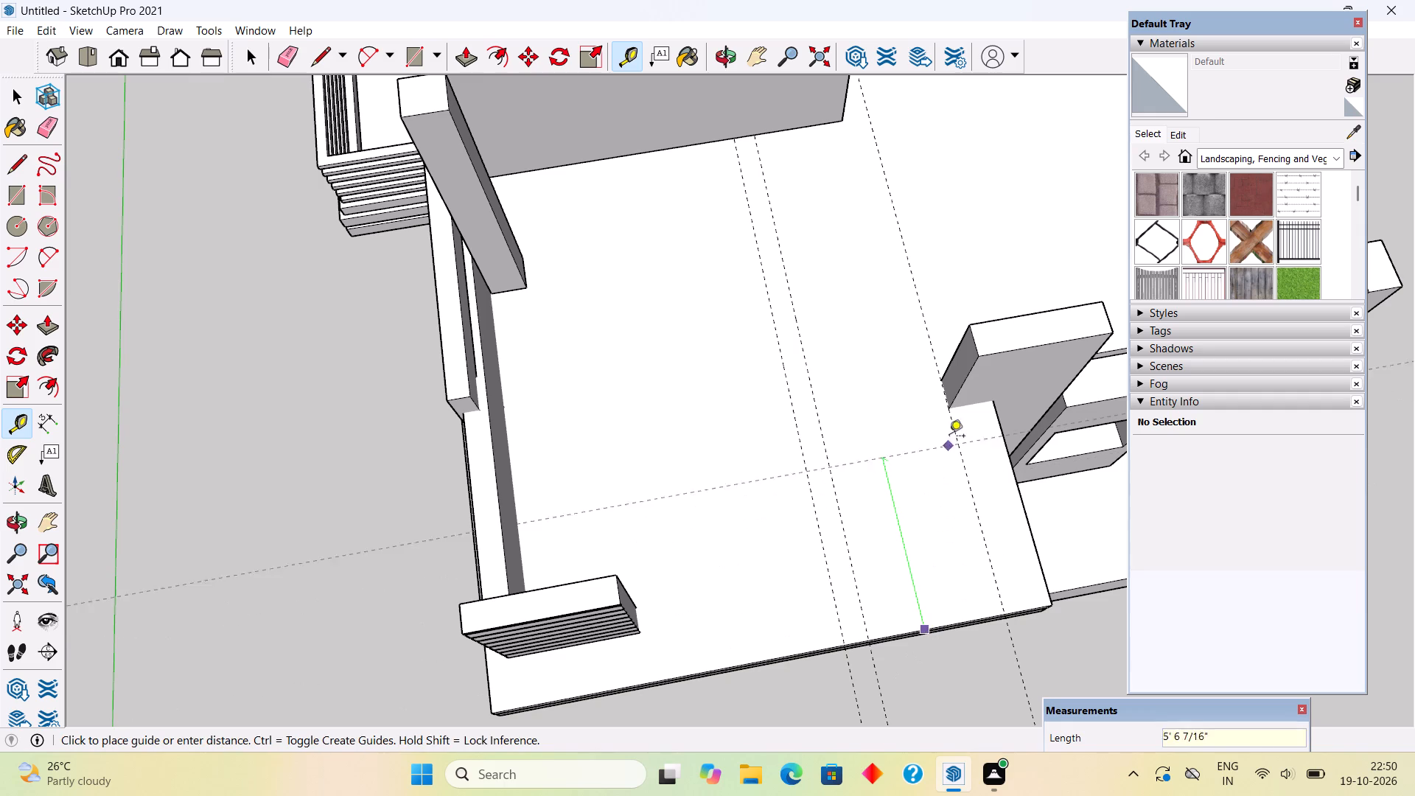
{"action": "left_click", "coordinate": [939, 379]}
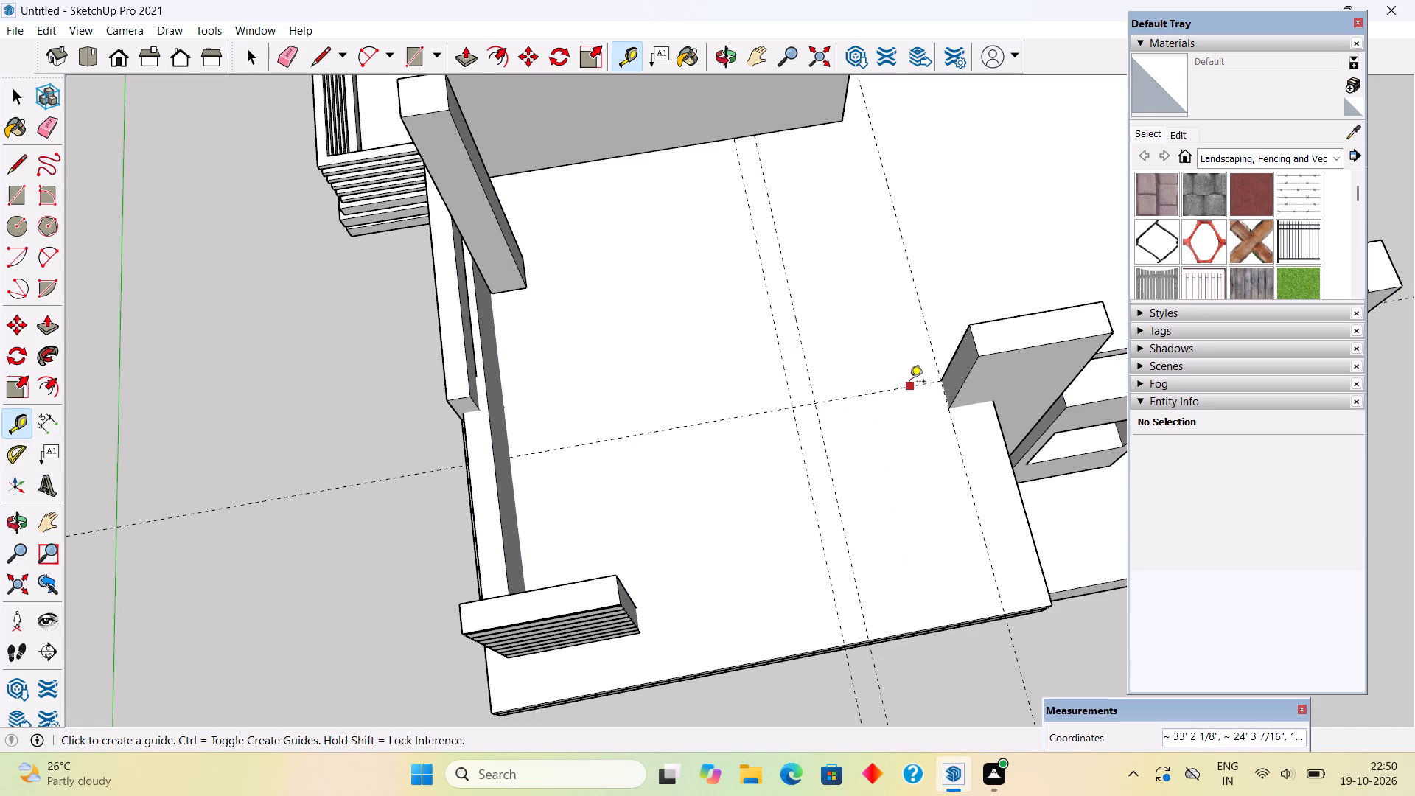
{"action": "left_click", "coordinate": [909, 383]}
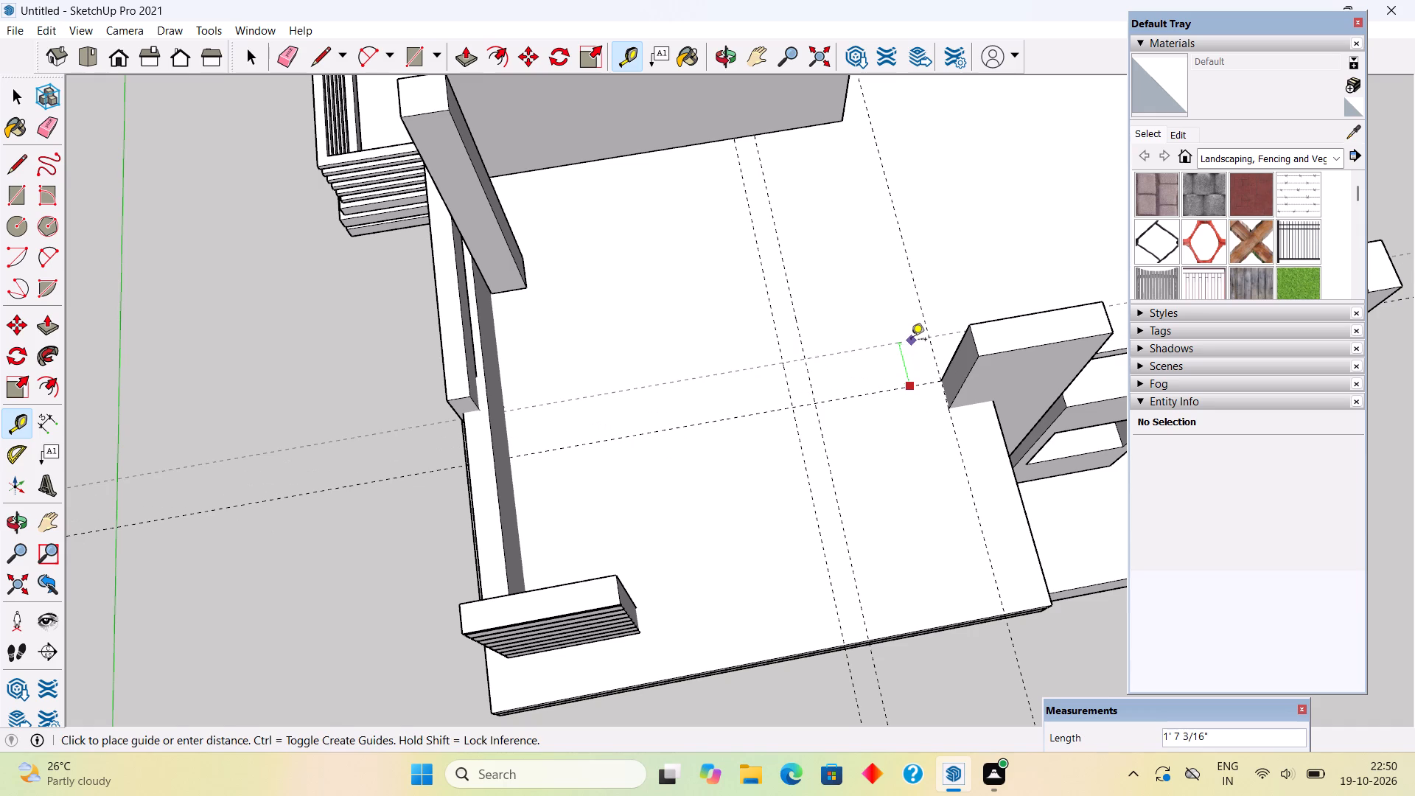
{"action": "type", "text": "1'"}
{"action": "key", "text": "Return"}
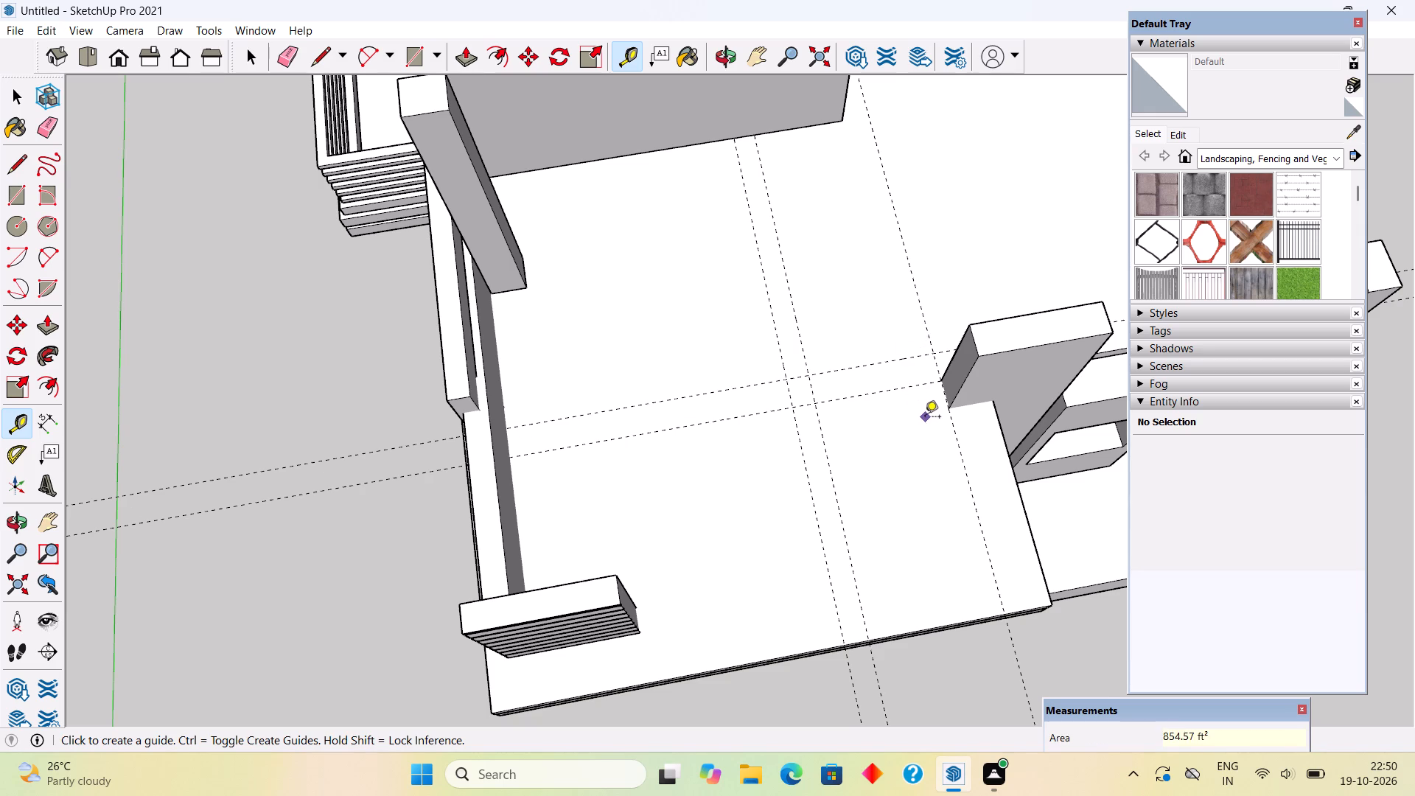
Add a crosswise guide 2' behind the rearmost one, and a further guide 9" behind that.
{"action": "left_click", "coordinate": [891, 363]}
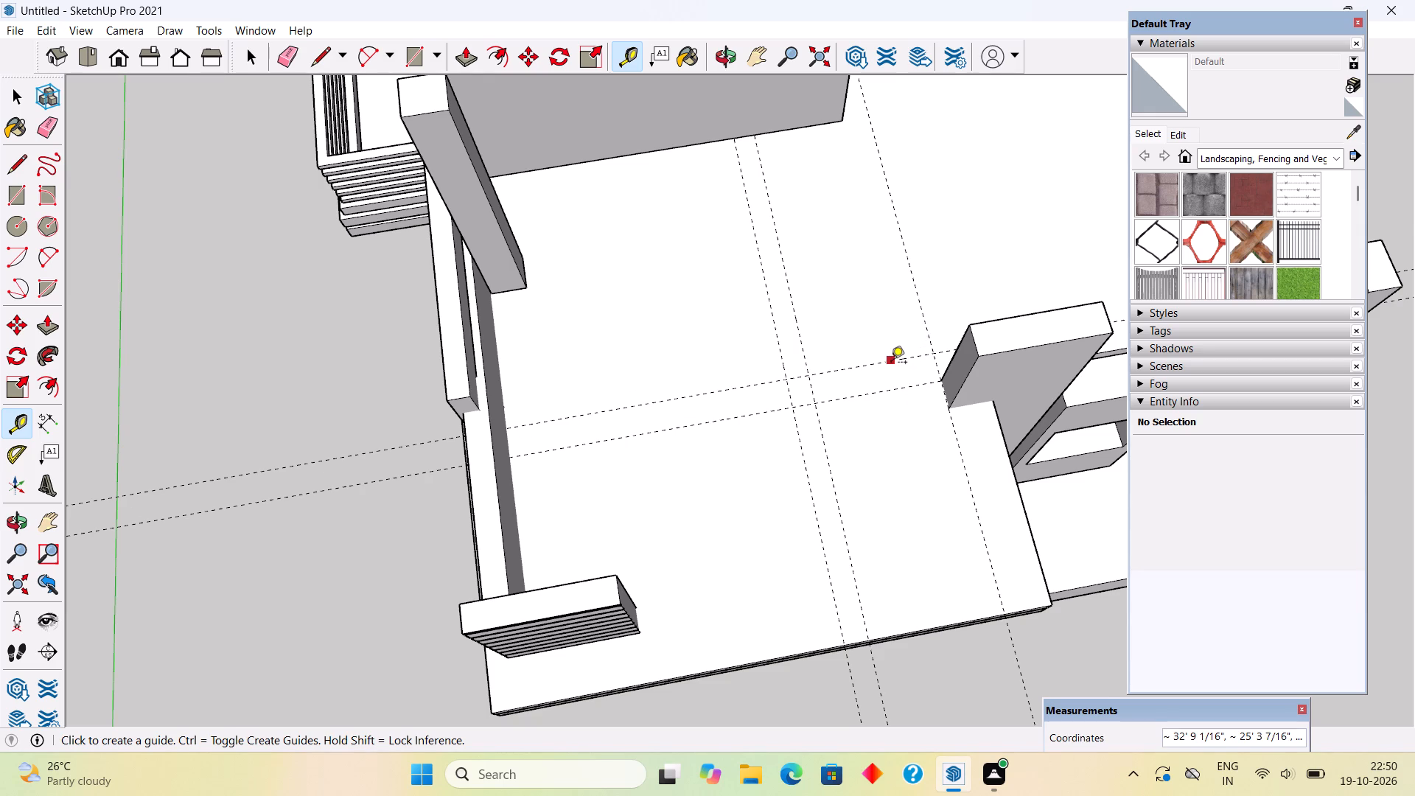
{"action": "type", "text": "2'"}
{"action": "key", "text": "Return"}
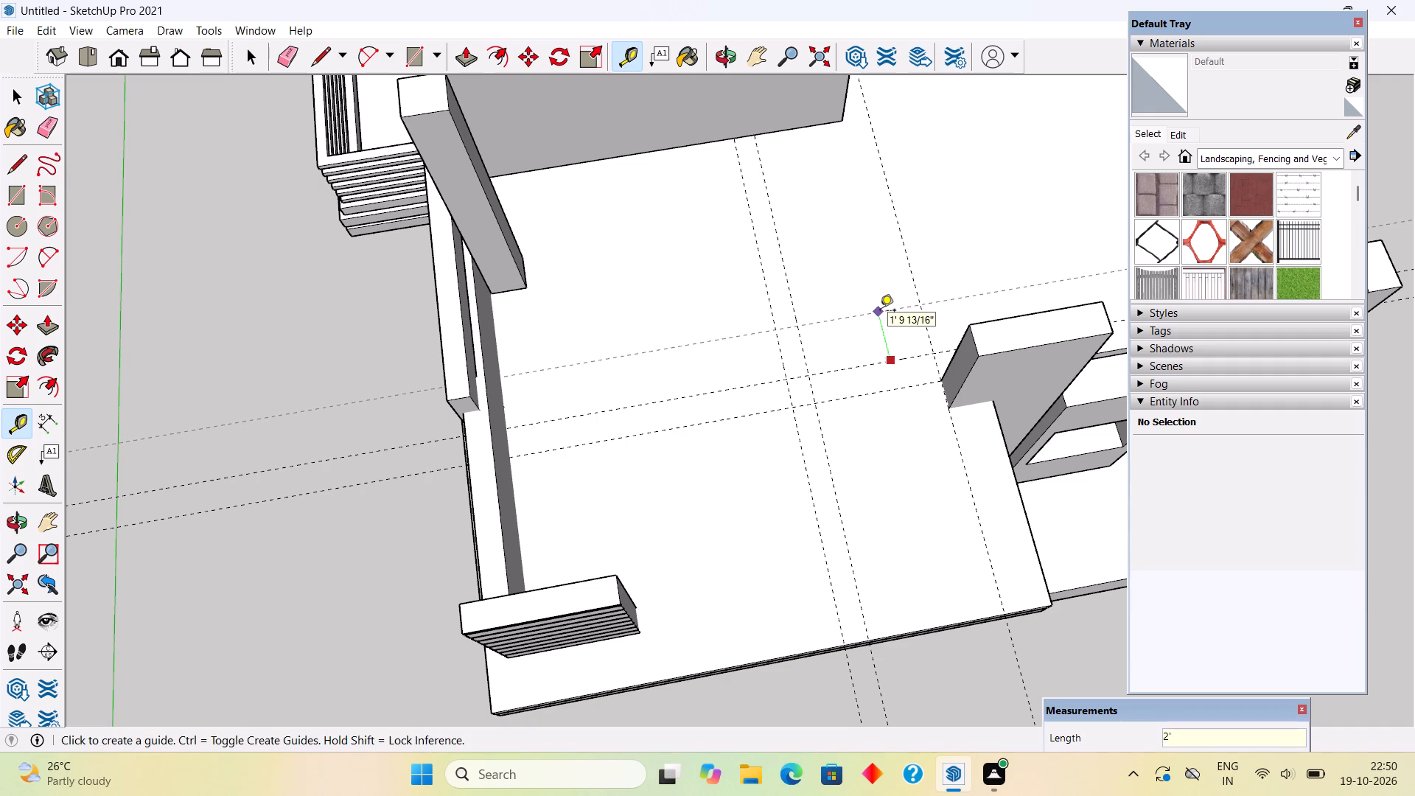
{"action": "left_click", "coordinate": [876, 313]}
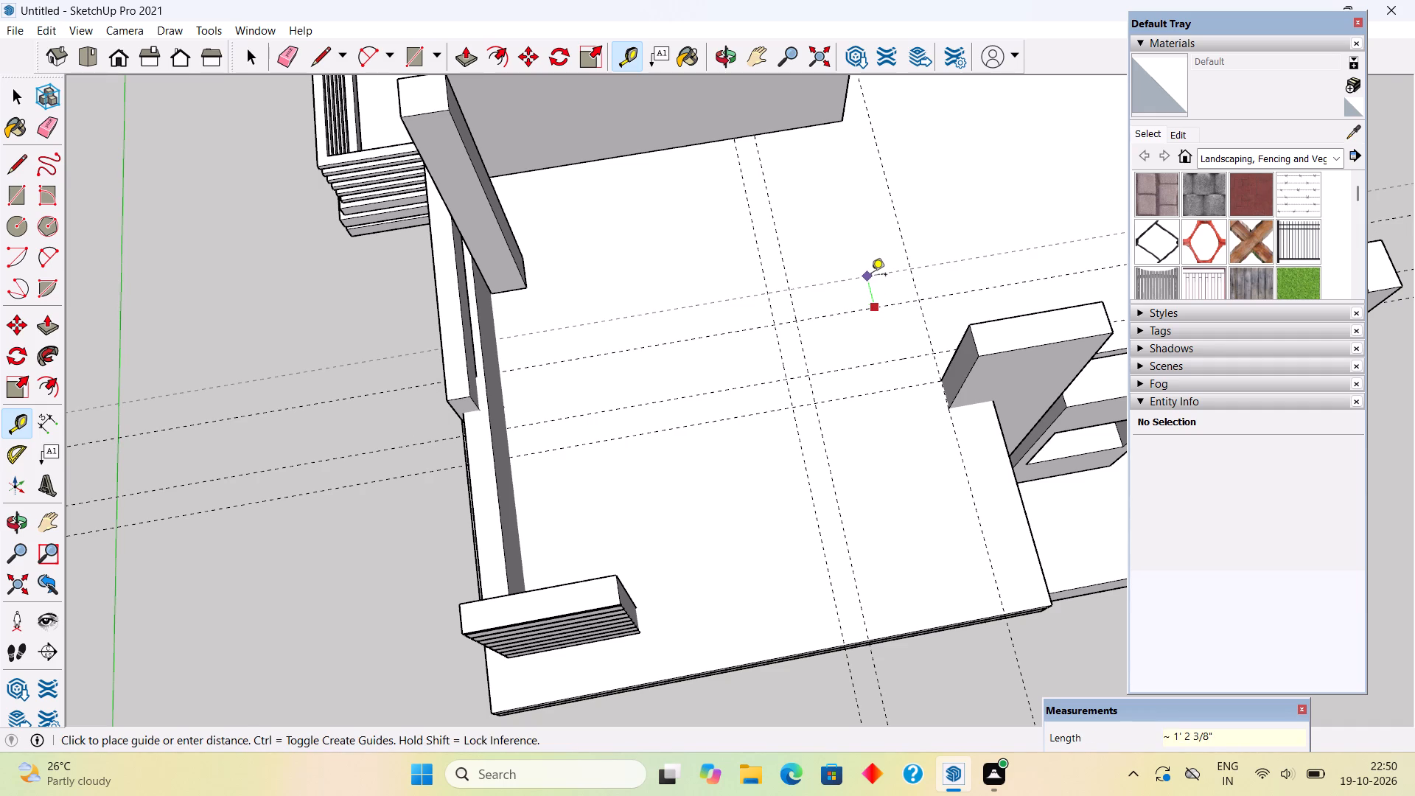
{"action": "type", "text": "9\""}
{"action": "key", "text": "Return"}
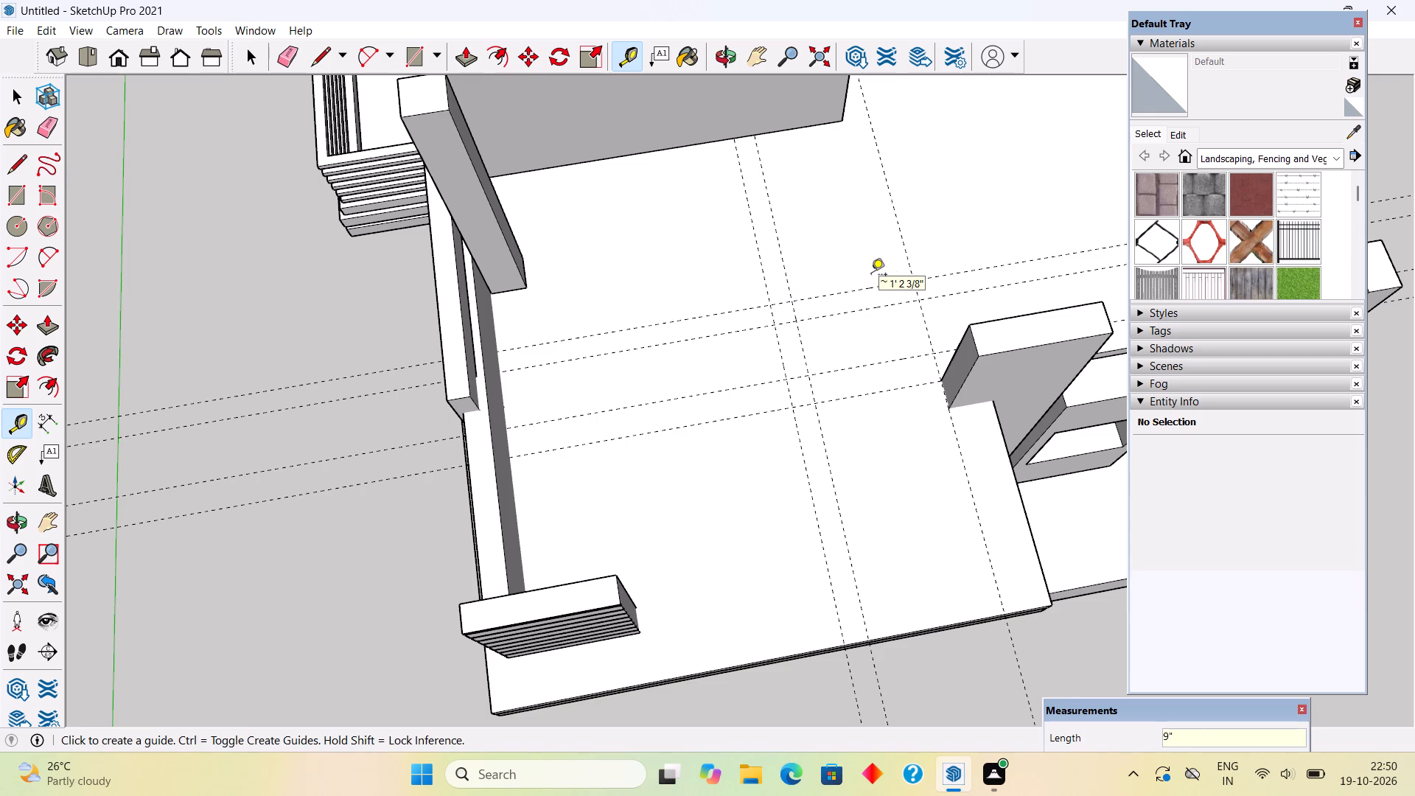
{"action": "key", "text": "space"}
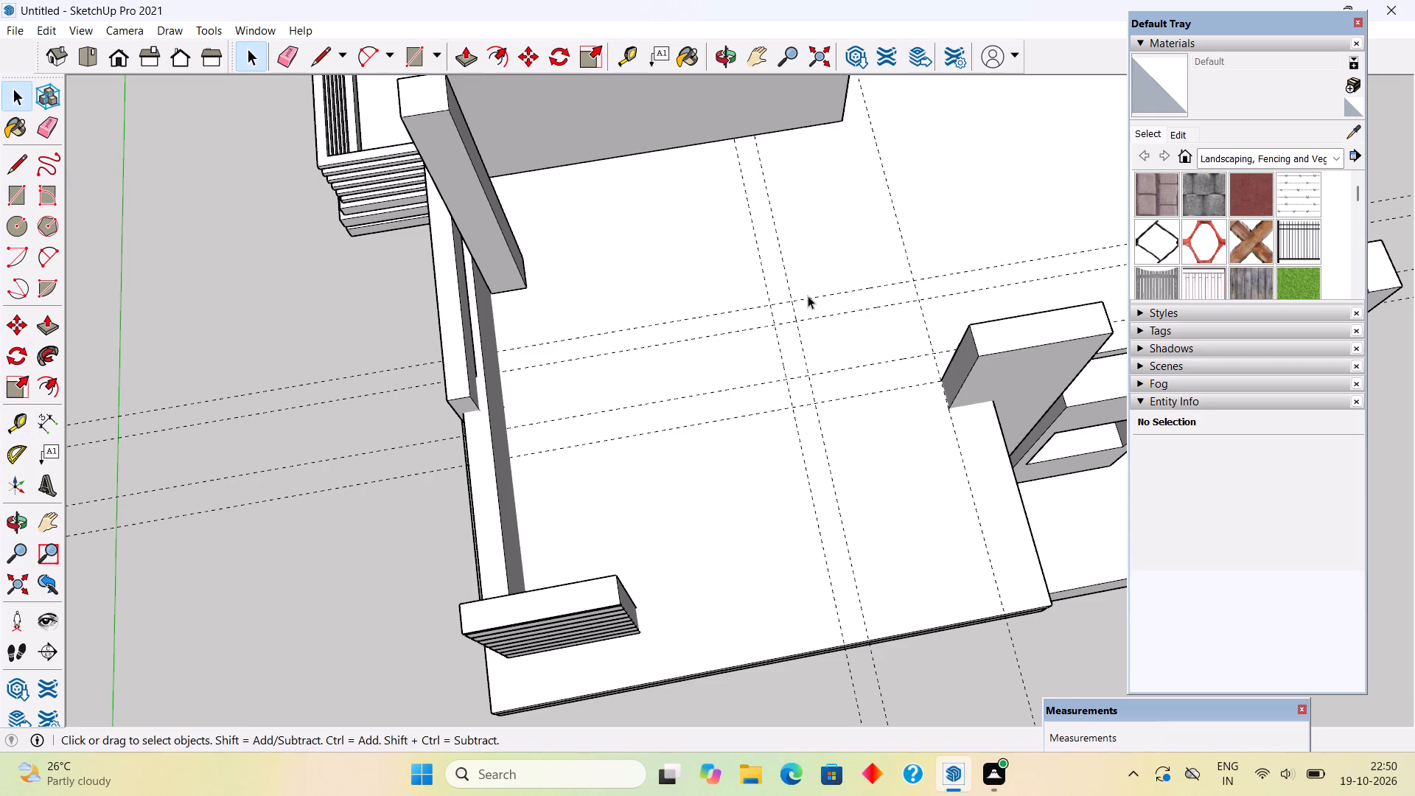
Draw a 9" by 6' 9" rectangle between the paired guides out from the rear wall, and extrude it up level with the existing upper wall.
{"action": "middle_click_drag", "start_coordinate": [806, 301], "coordinate": [800, 355]}
{"action": "key", "text": "r"}
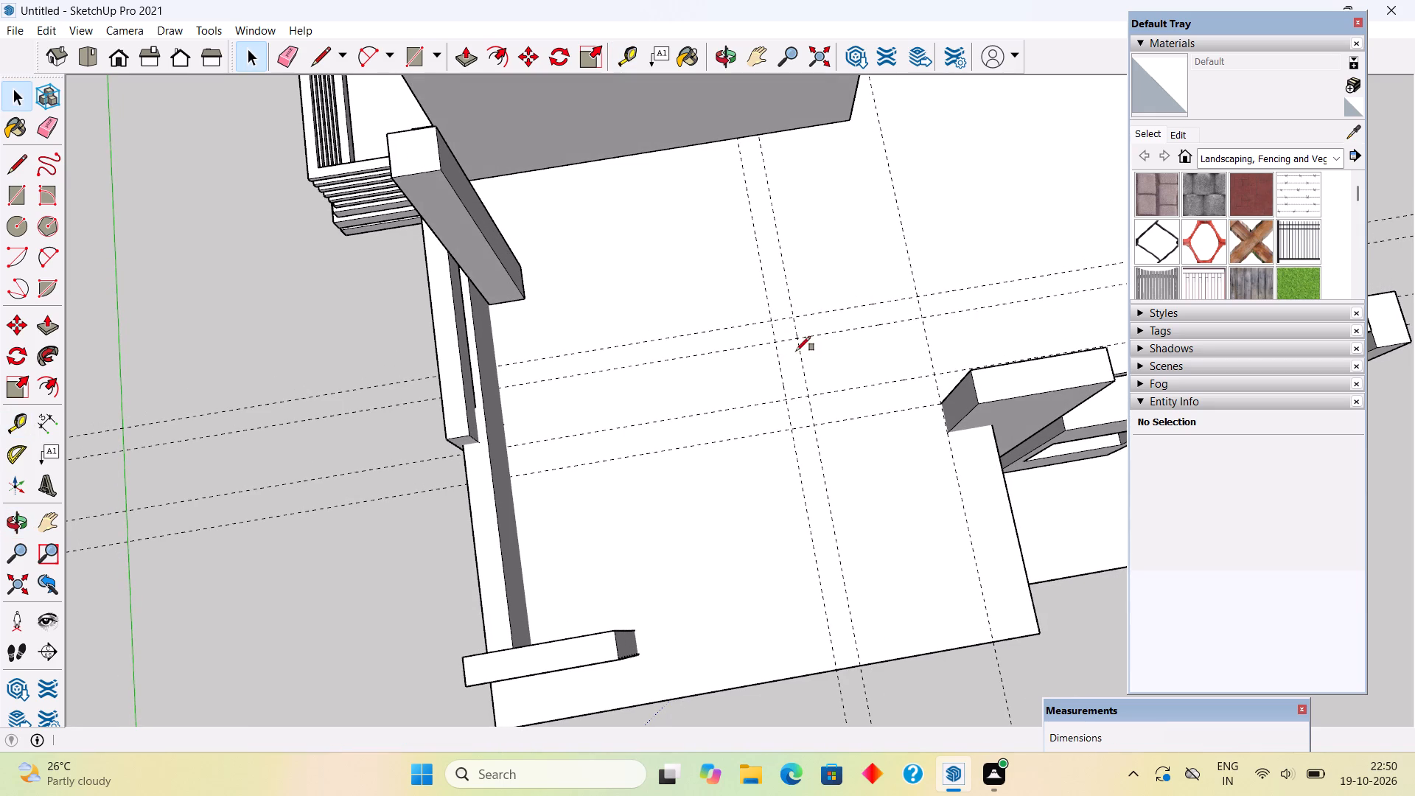
{"action": "left_click", "coordinate": [734, 135]}
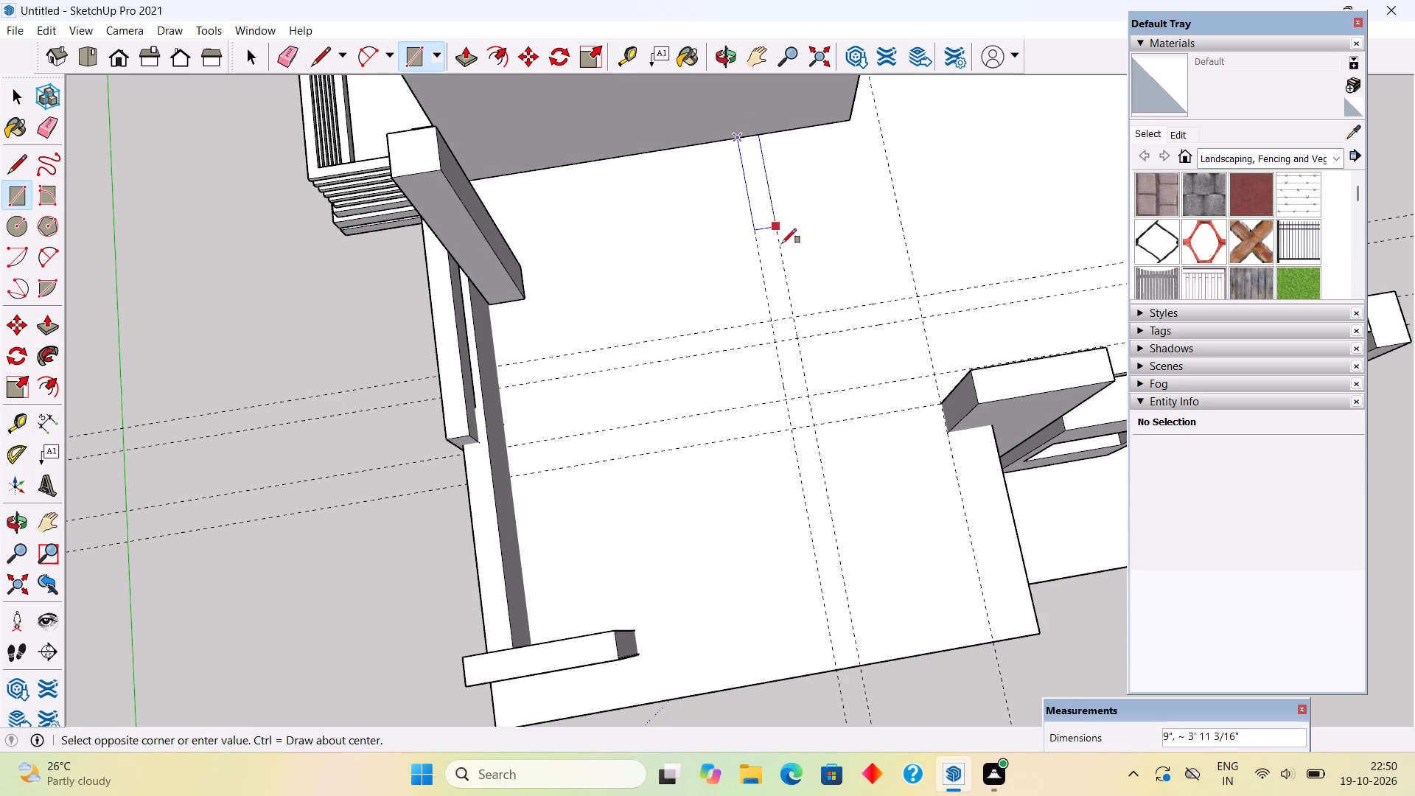
{"action": "left_click", "coordinate": [794, 321]}
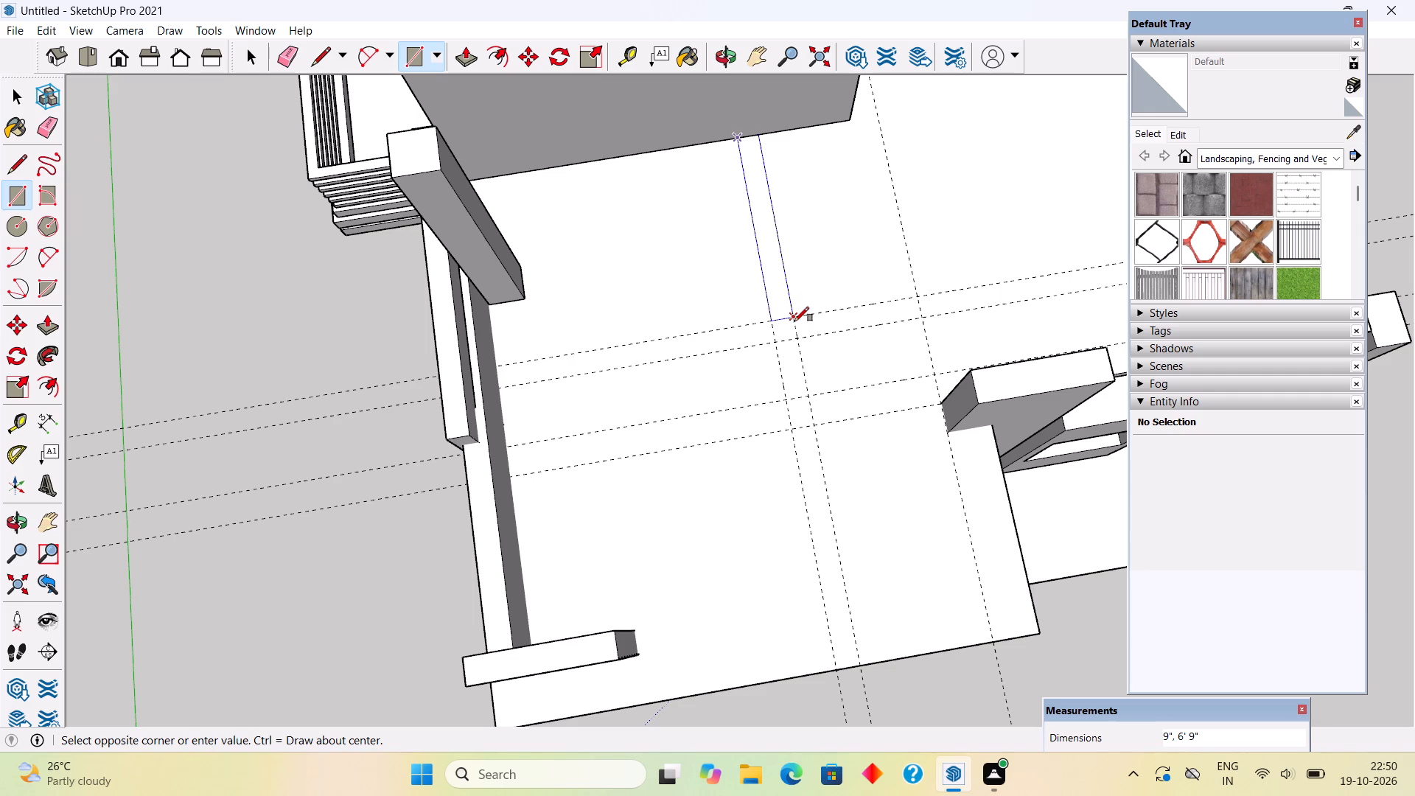
{"action": "key", "text": "p"}
{"action": "left_click", "coordinate": [773, 274]}
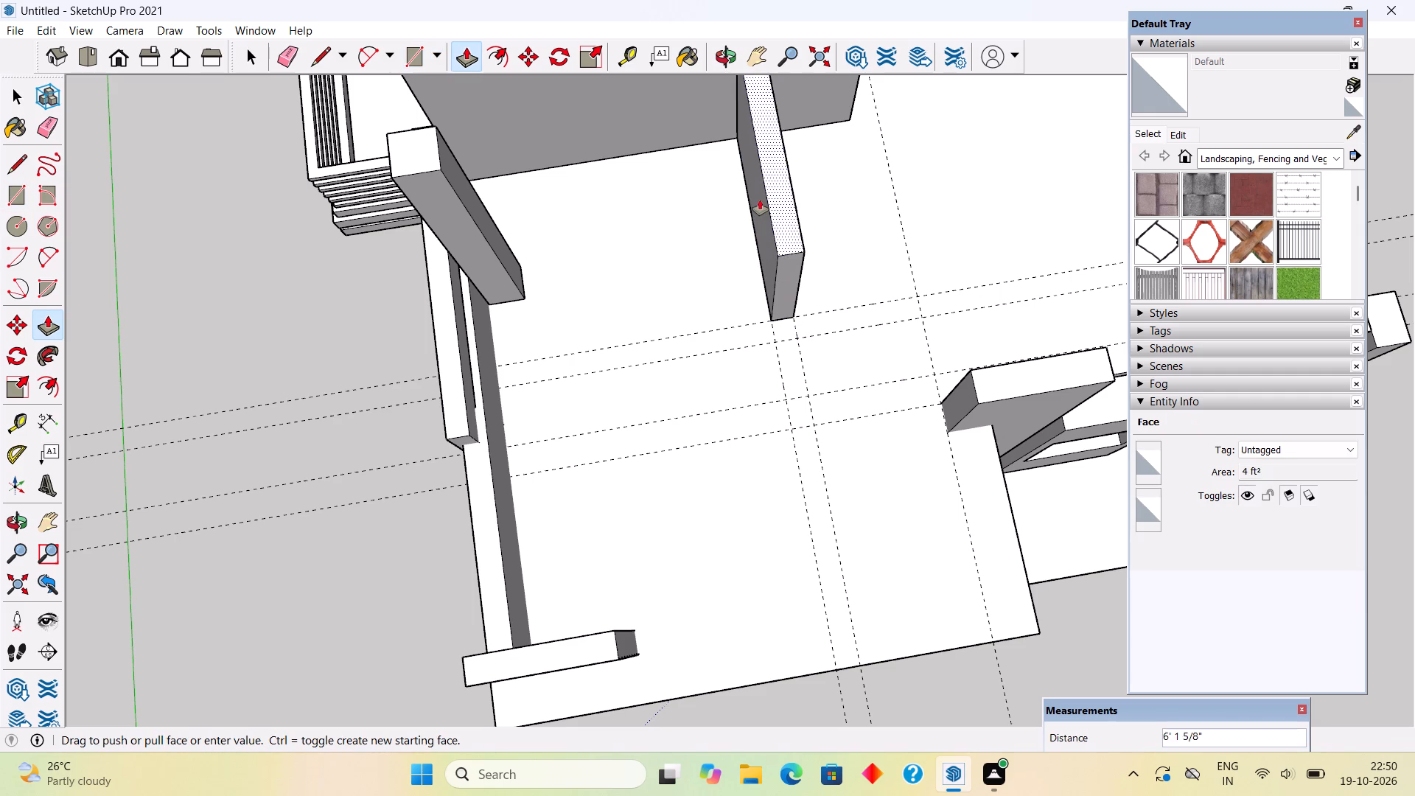
{"action": "left_click", "coordinate": [418, 177]}
Make the newly extruded 9" thick wall a group.
{"action": "key", "text": "space"}
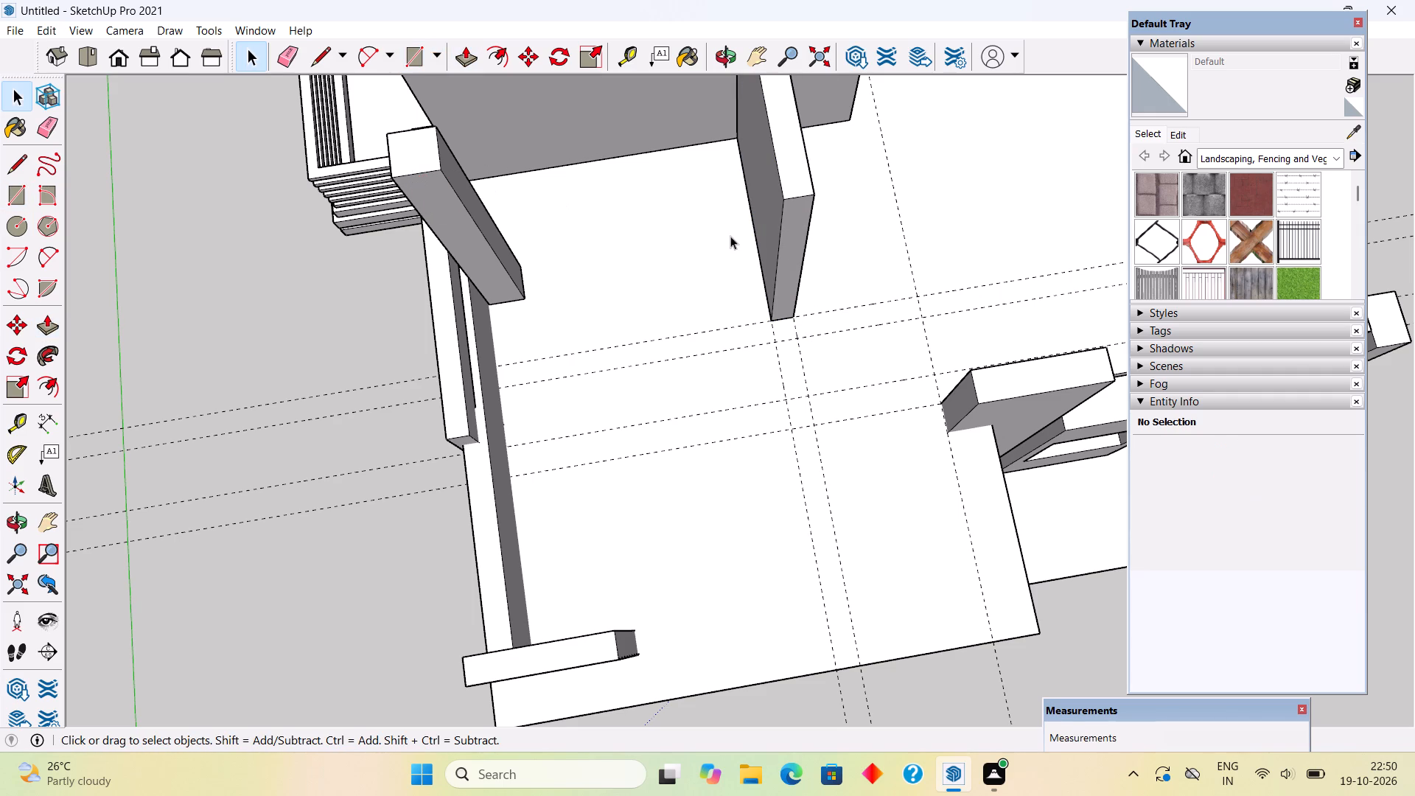
{"action": "triple_click", "coordinate": [780, 226]}
{"action": "right_click", "coordinate": [780, 226]}
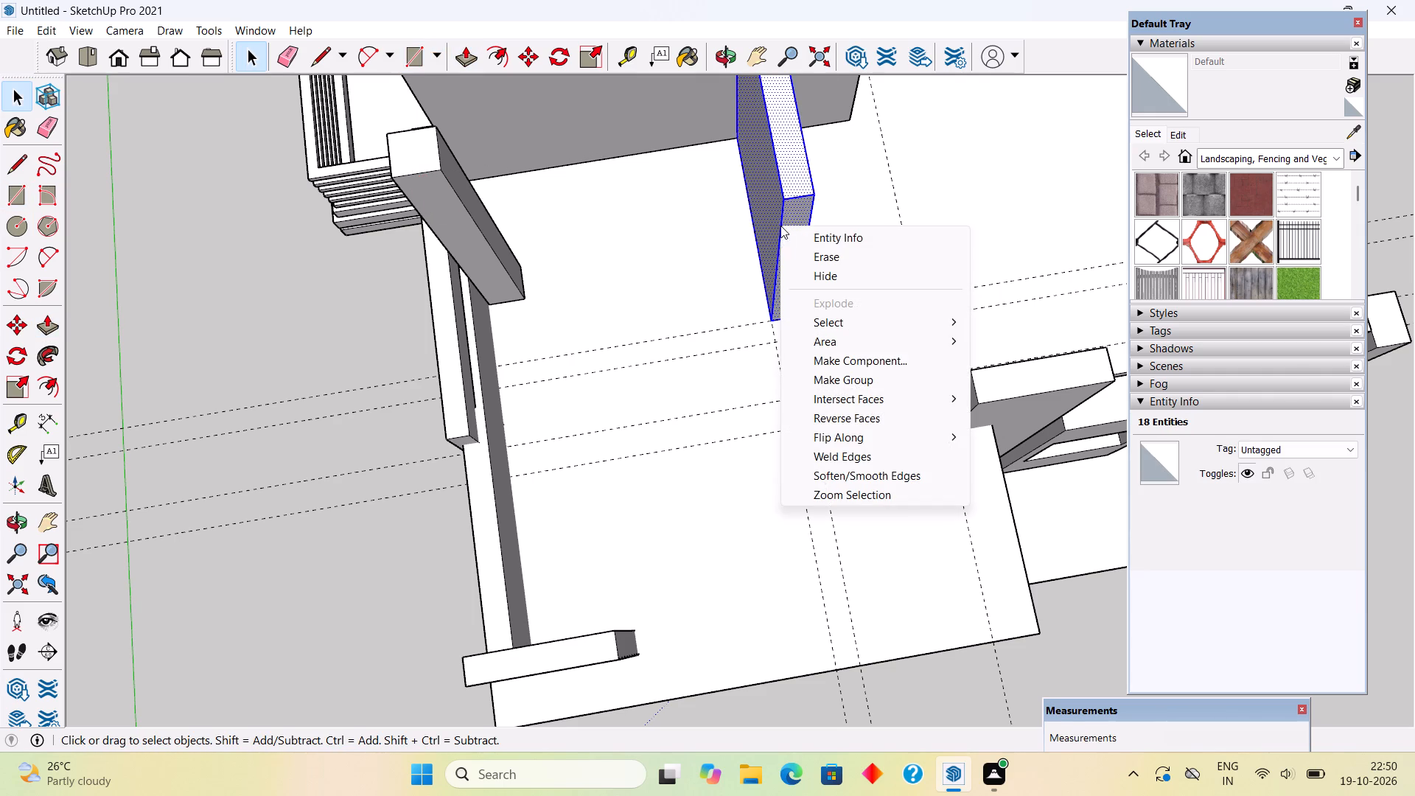
{"action": "left_click", "coordinate": [814, 374]}
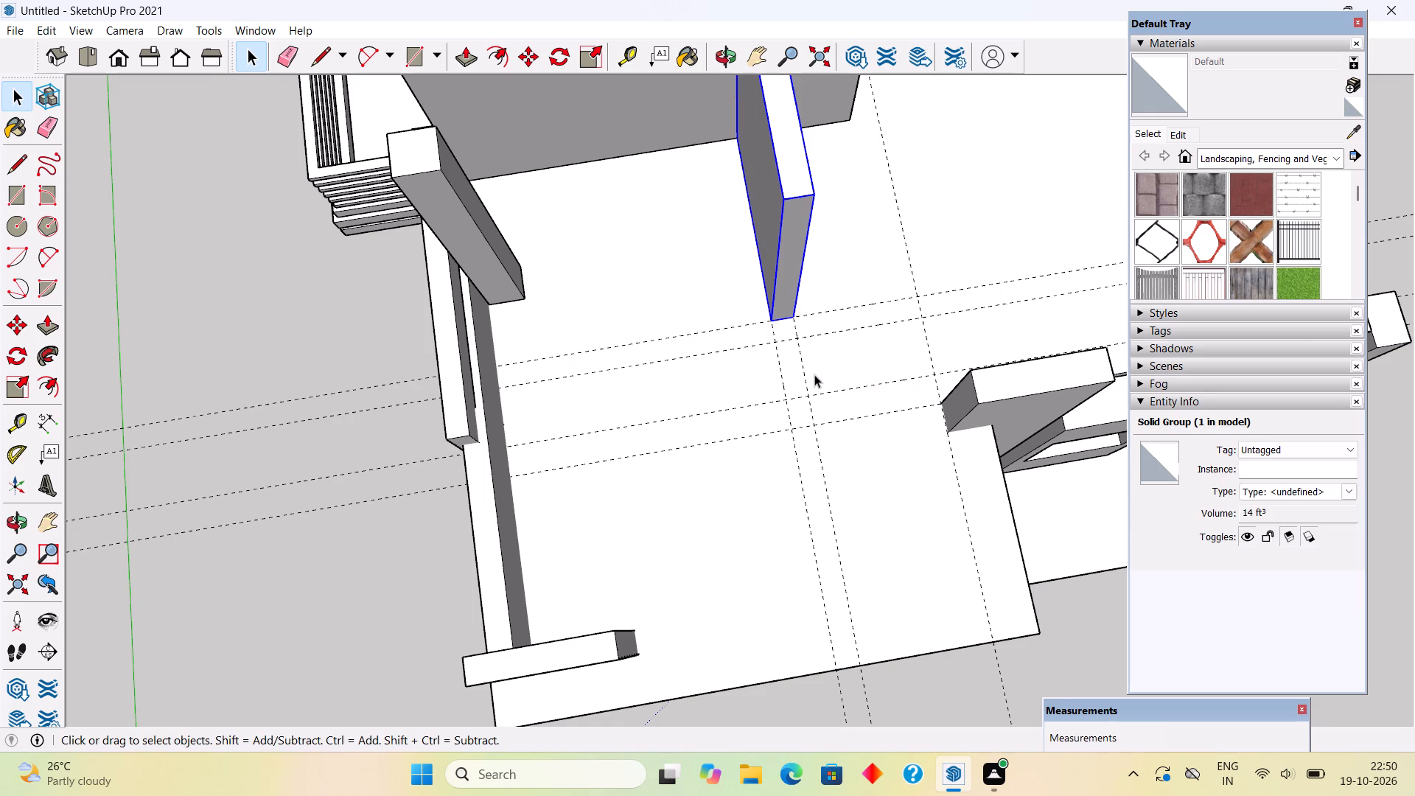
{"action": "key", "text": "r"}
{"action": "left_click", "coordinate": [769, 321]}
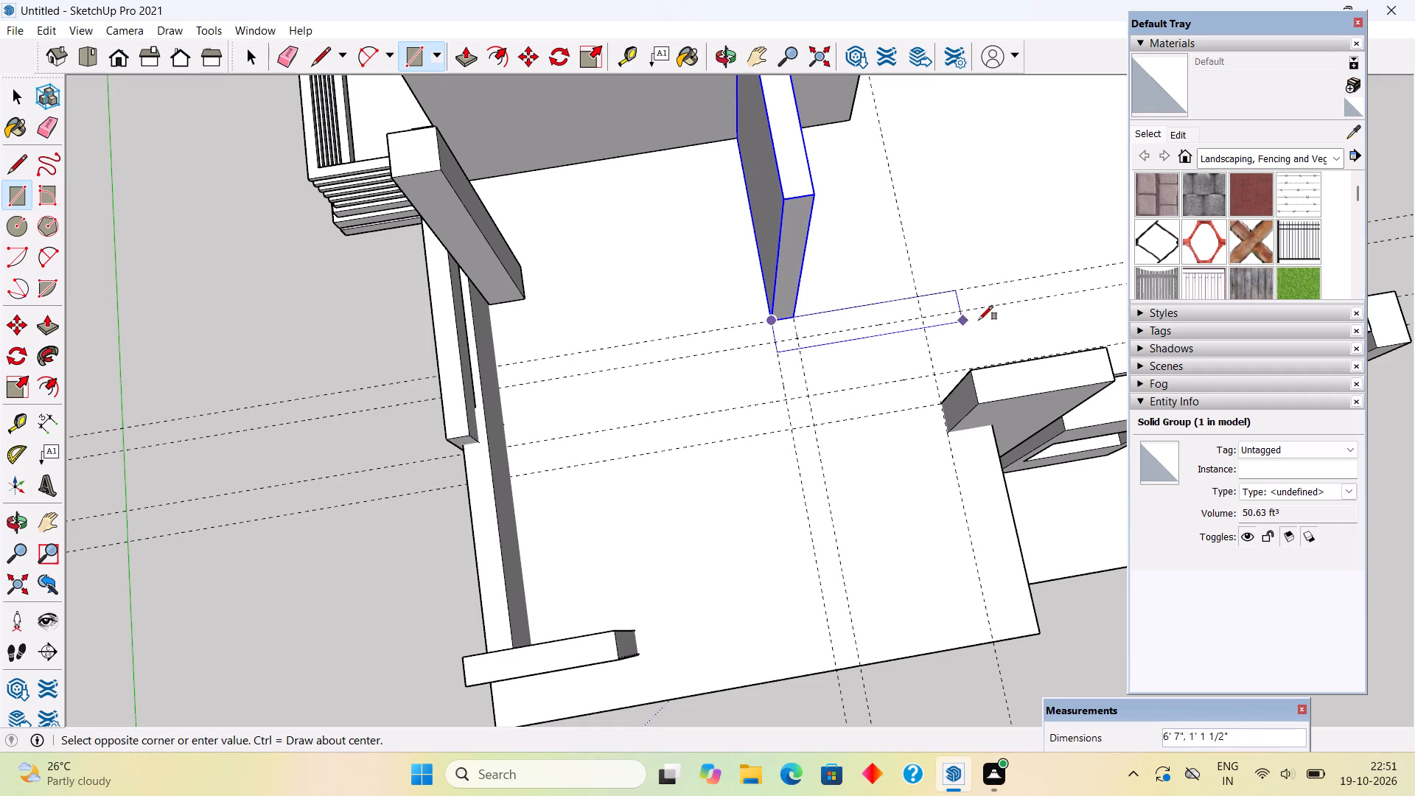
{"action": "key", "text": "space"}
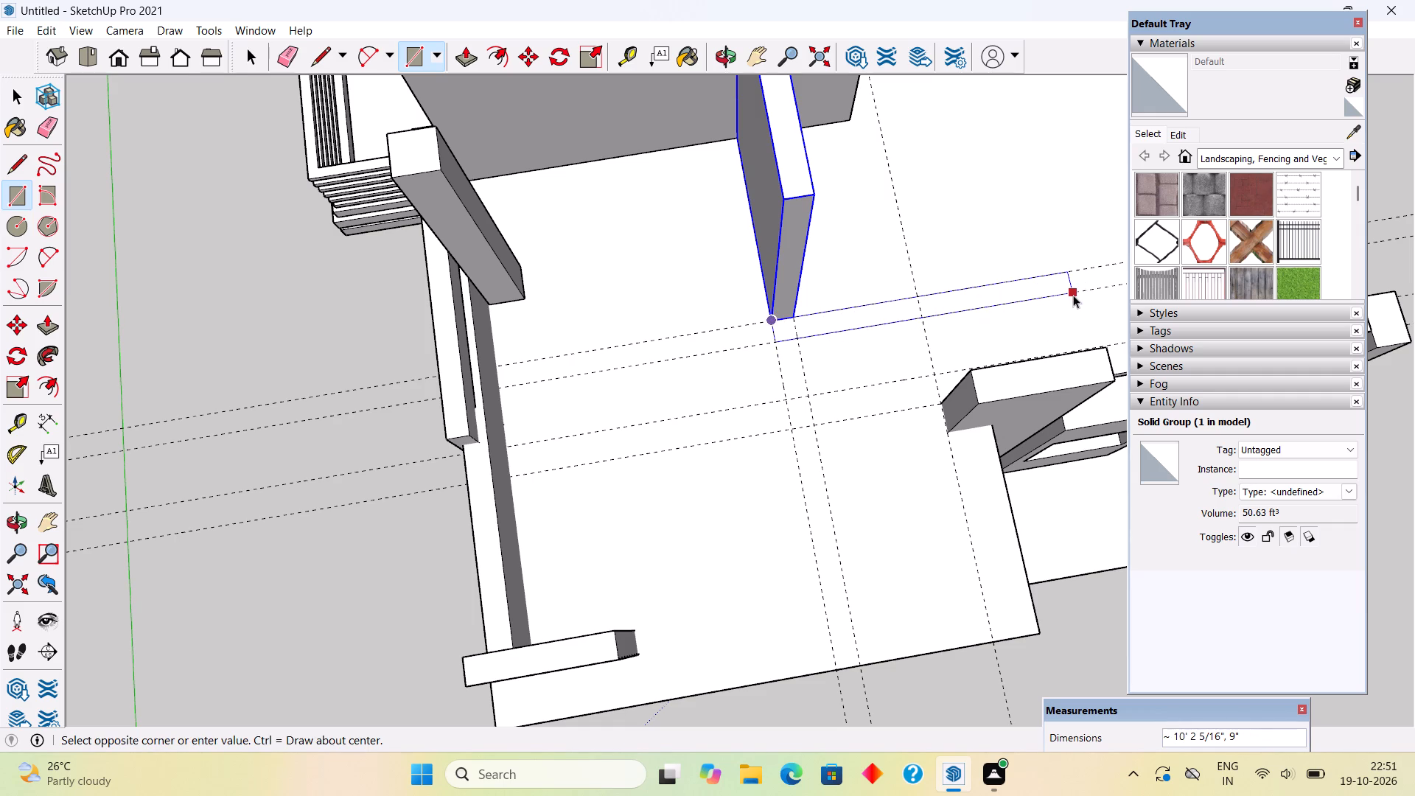
Place a guide about 2' 7" from the lower roof's side edge, where the raised wall meets the window wall.
{"action": "type", "text": "t"}
{"action": "middle_click_drag", "start_coordinate": [1027, 271], "coordinate": [565, 46]}
{"action": "scroll", "coordinate": [926, 567], "scroll_direction": "up", "scroll_amount": 6}
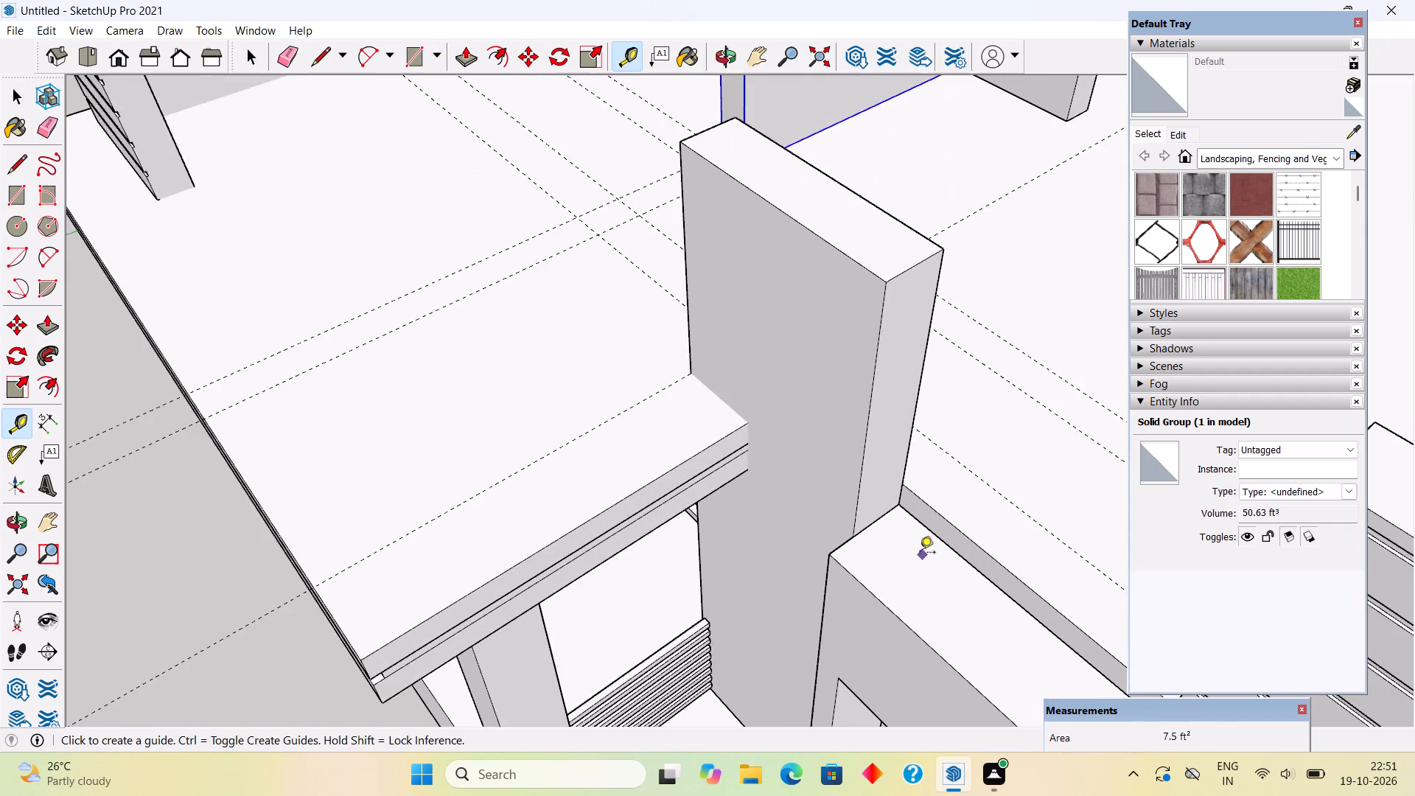
{"action": "scroll", "coordinate": [918, 550], "scroll_direction": "up", "scroll_amount": 2}
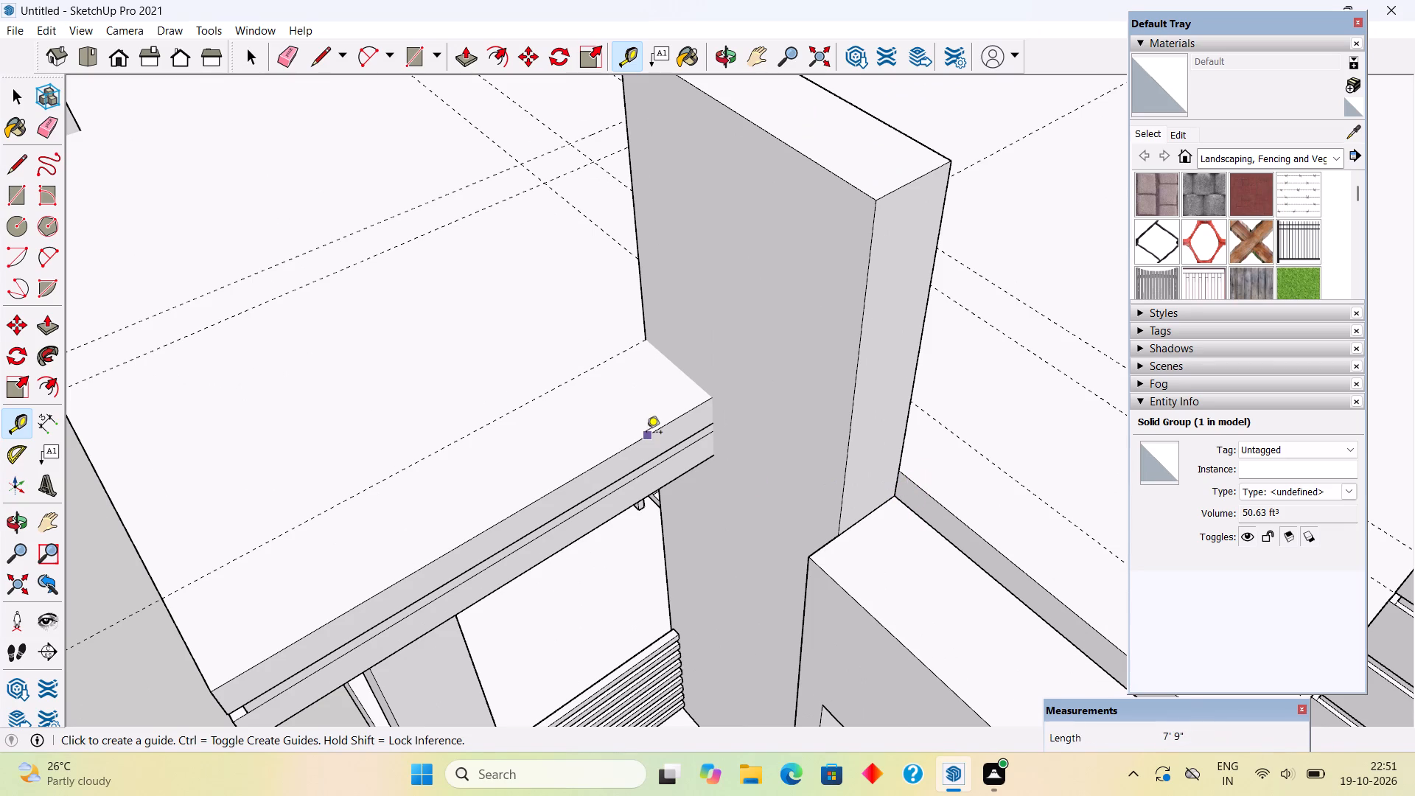
{"action": "left_click", "coordinate": [646, 433]}
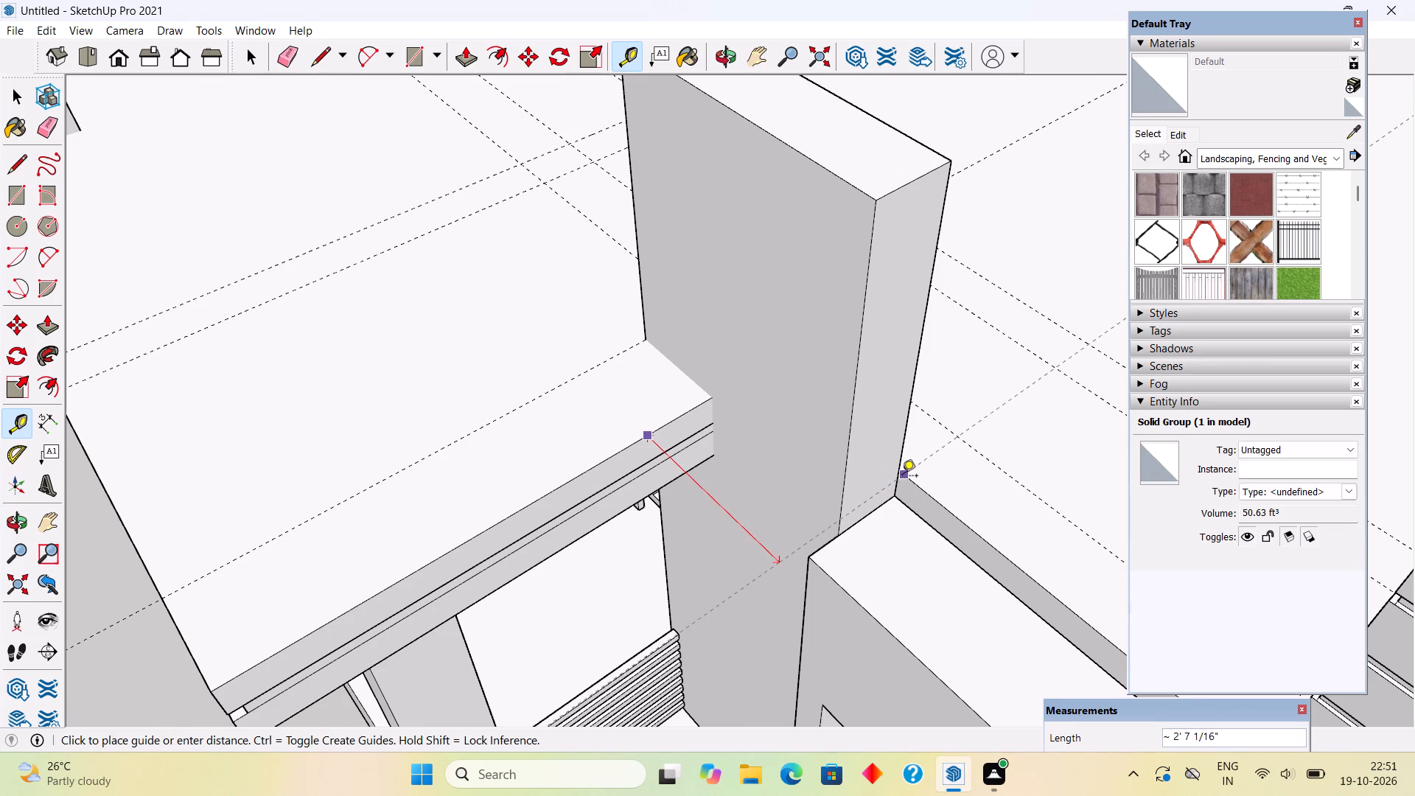
{"action": "left_click", "coordinate": [901, 475]}
Draw a 9" by about 9' 1" rectangle from the grouped wall's front end along the crosswise guides to the new guide, and extrude it up 10'.
{"action": "middle_click_drag", "start_coordinate": [884, 304], "coordinate": [1166, 514]}
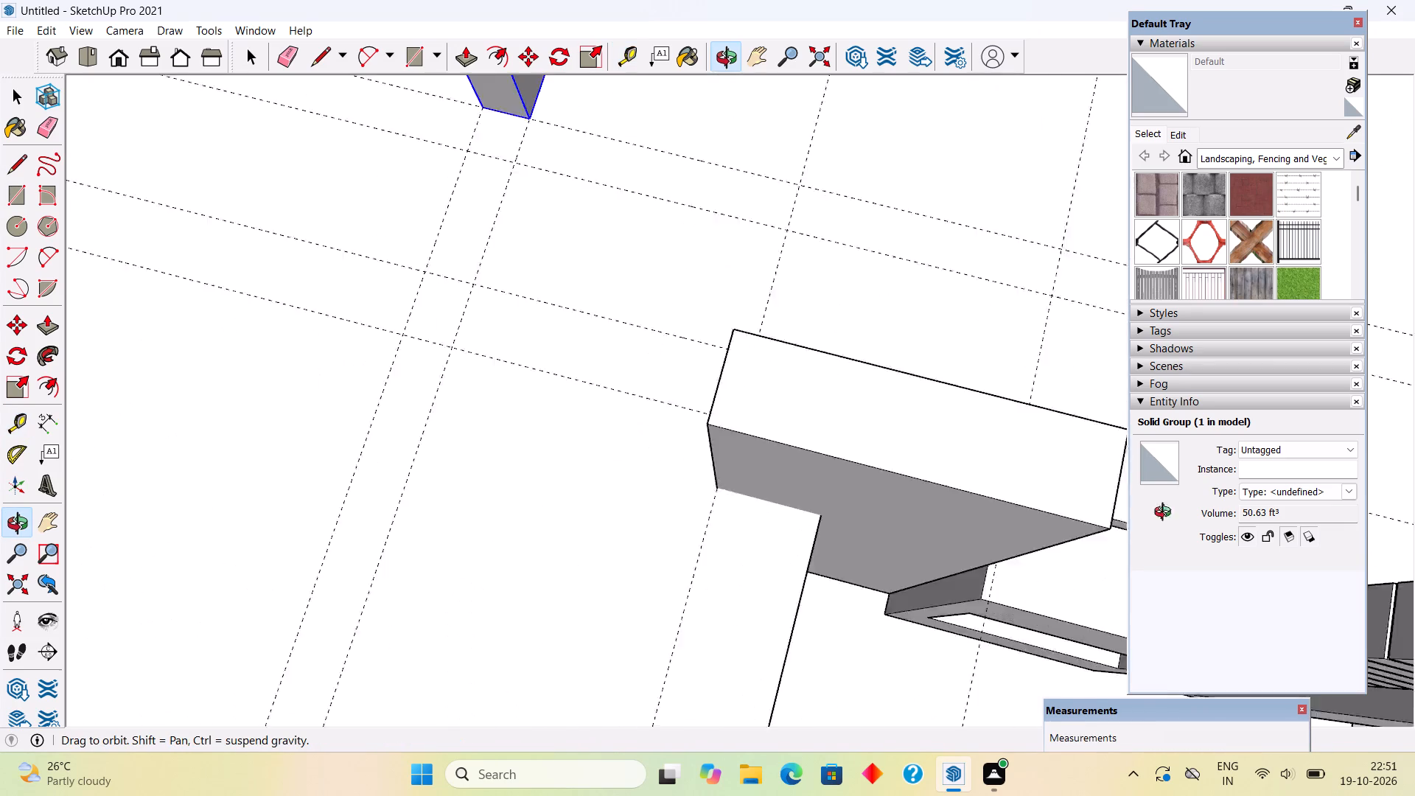
{"action": "middle_click_drag", "start_coordinate": [1166, 514], "coordinate": [1184, 495]}
{"action": "middle_click_drag", "start_coordinate": [598, 399], "coordinate": [768, 471]}
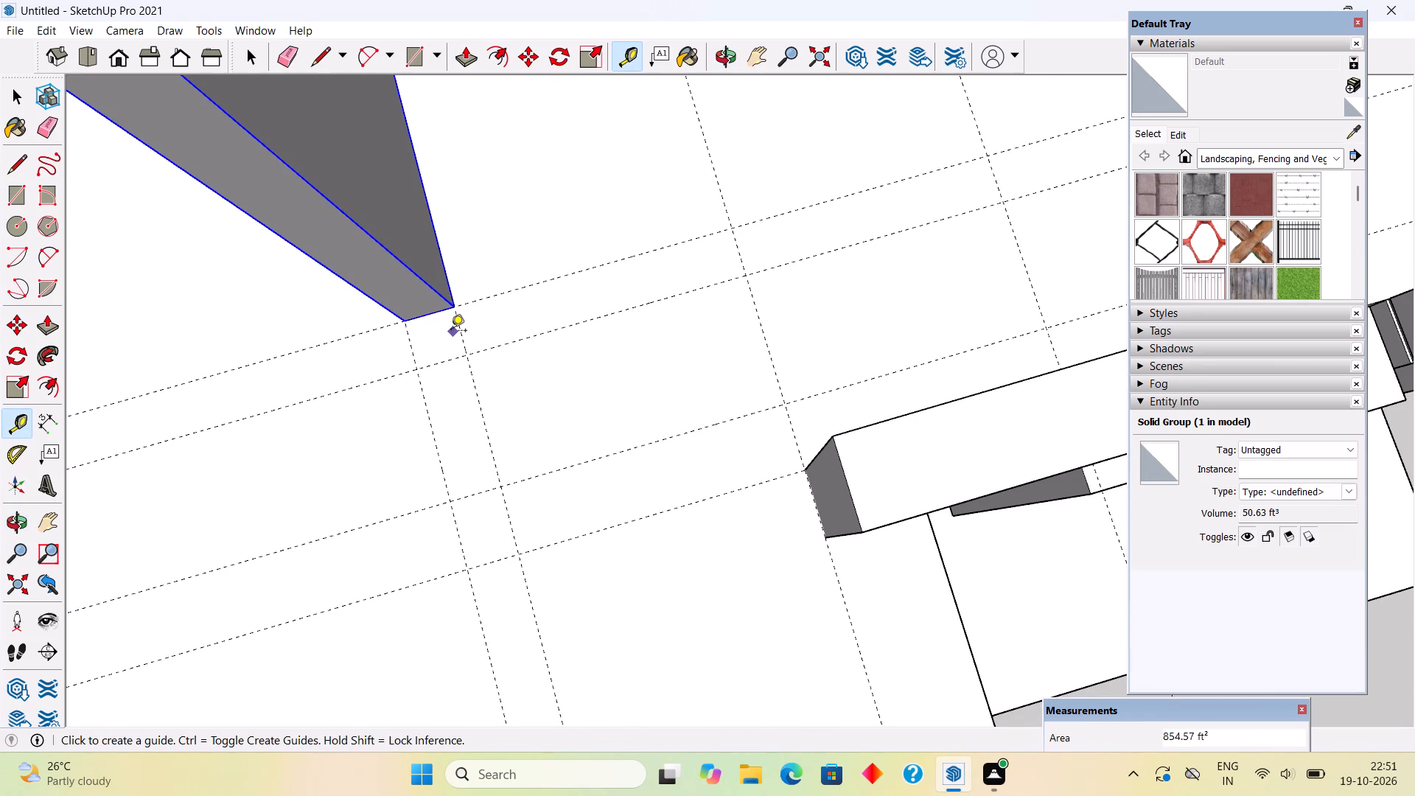
{"action": "key", "text": "r"}
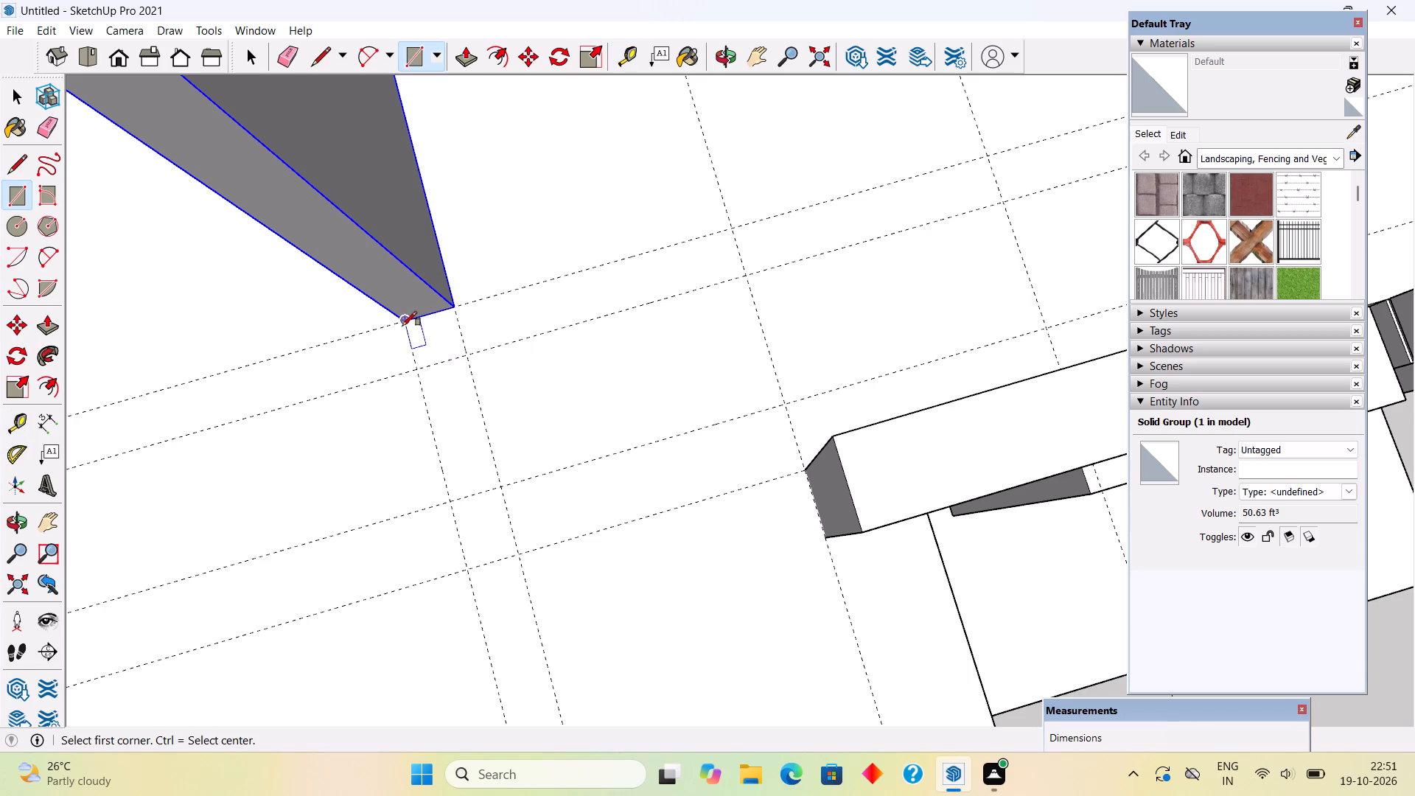
{"action": "left_click", "coordinate": [402, 326]}
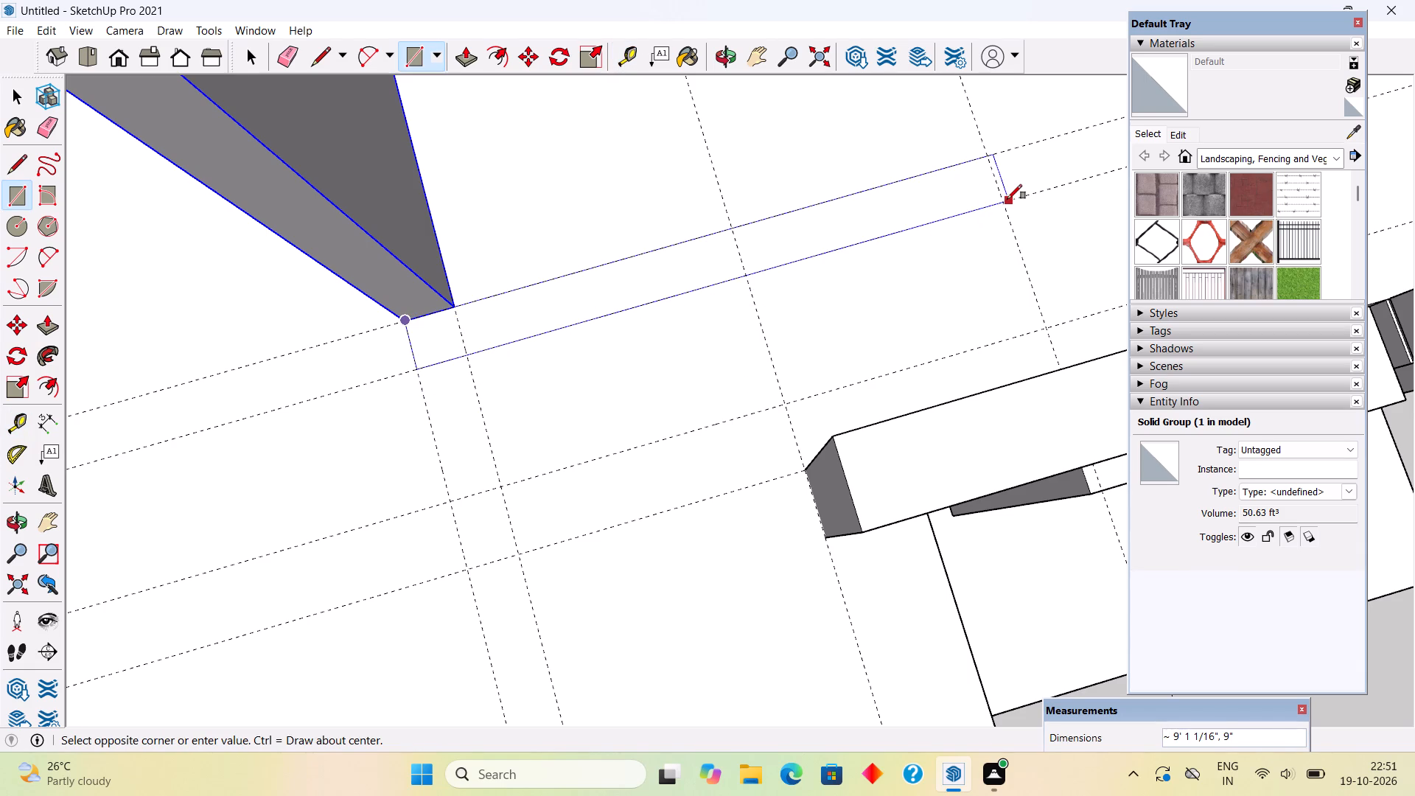
{"action": "left_click", "coordinate": [1007, 199]}
{"action": "key", "text": "p"}
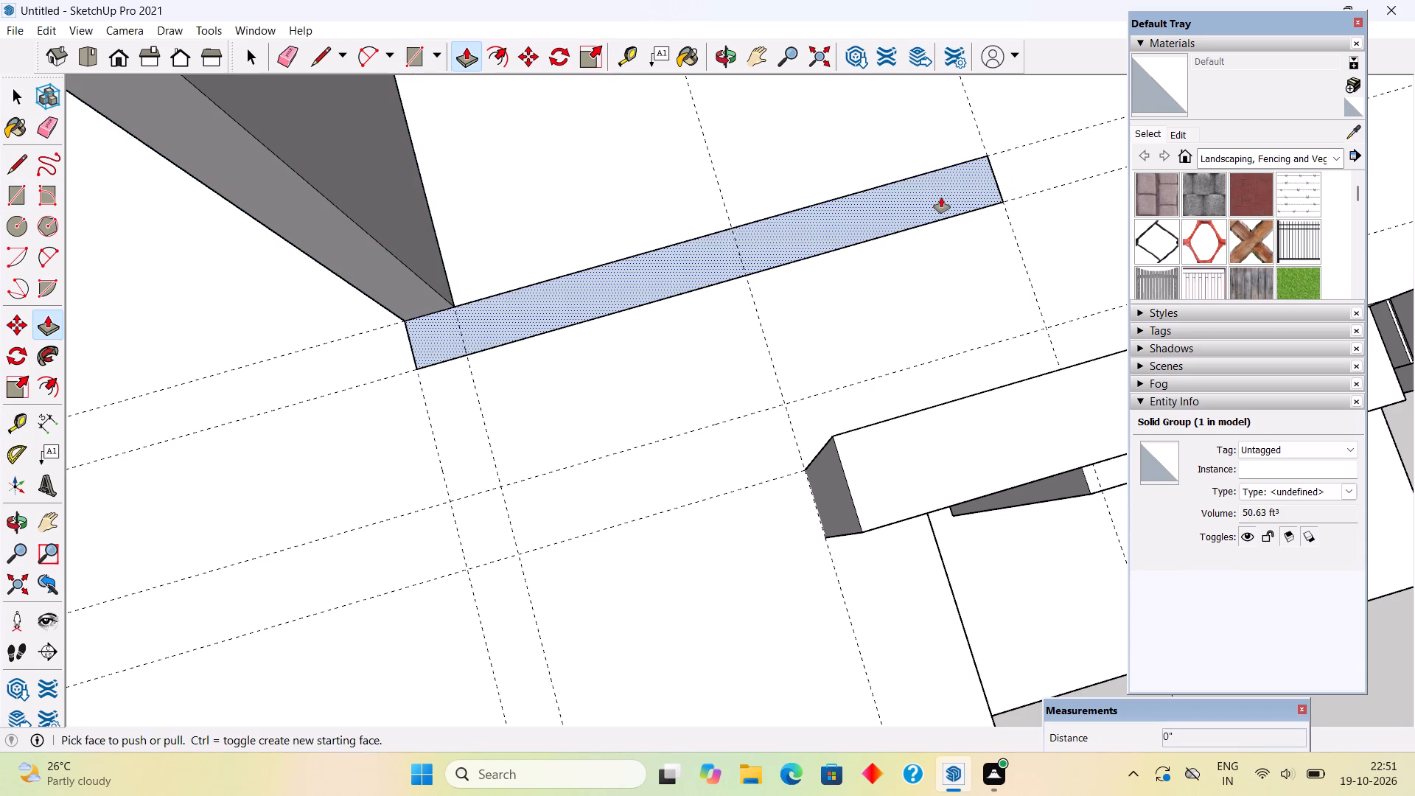
{"action": "left_click", "coordinate": [941, 198]}
{"action": "type", "text": "10'"}
{"action": "key", "text": "Return"}
{"action": "key", "text": "space"}
Examine the new upper-floor walls from above and from the front, together with the whole facade.
{"action": "scroll", "coordinate": [940, 186], "scroll_direction": "down", "scroll_amount": 7}
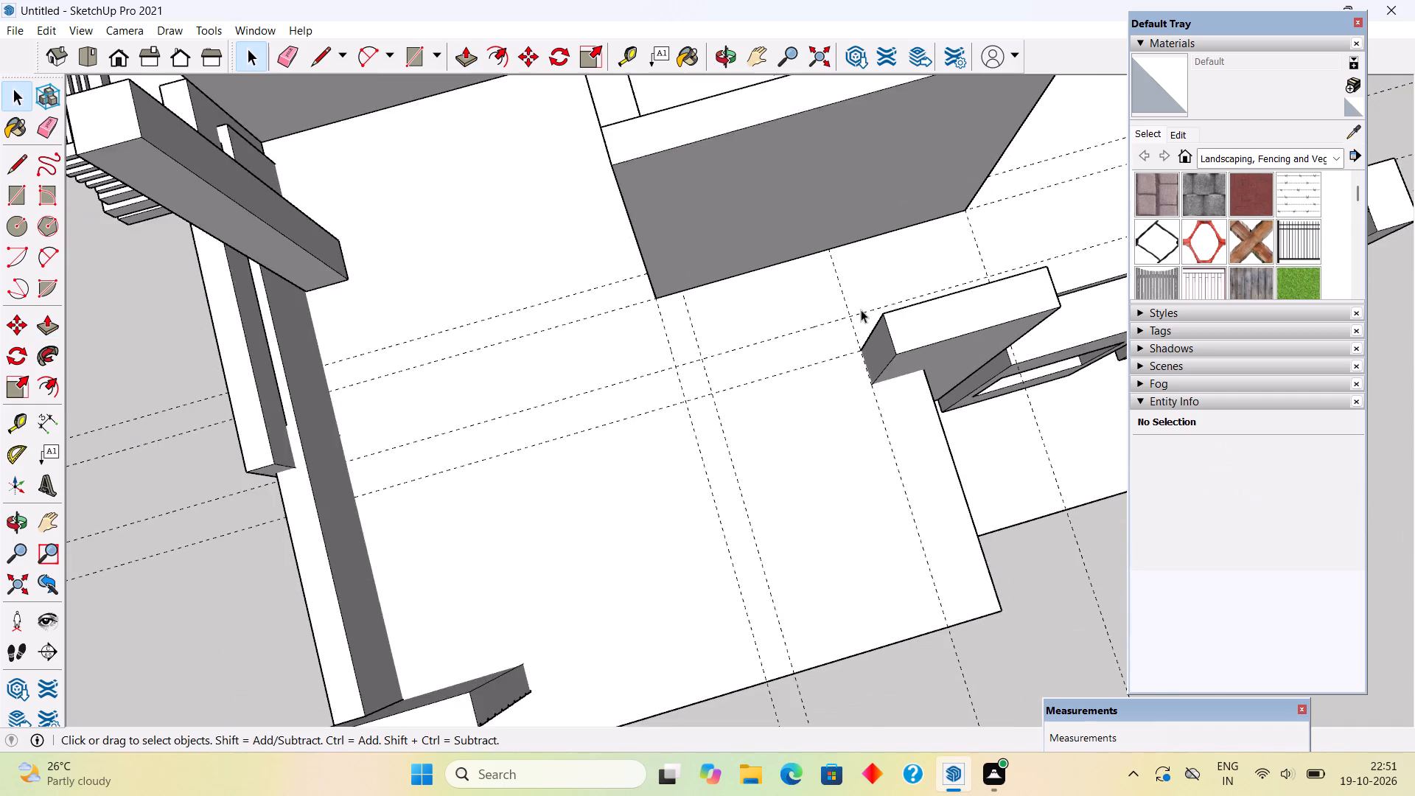
{"action": "scroll", "coordinate": [861, 310], "scroll_direction": "down", "scroll_amount": 6}
{"action": "middle_click_drag", "start_coordinate": [846, 256], "coordinate": [827, 153]}
{"action": "scroll", "coordinate": [827, 153], "scroll_direction": "down", "scroll_amount": 3}
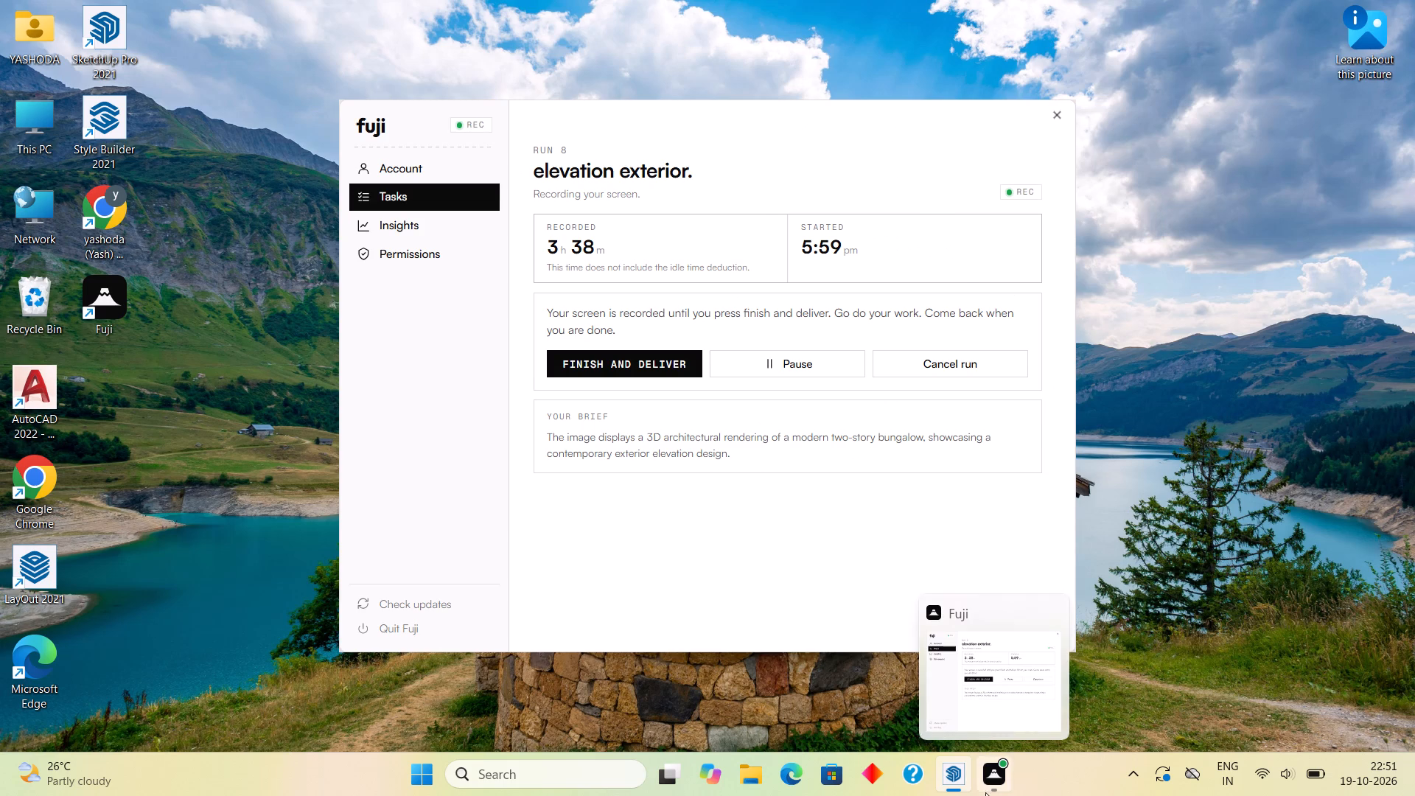
{"action": "scroll", "coordinate": [811, 198], "scroll_direction": "down", "scroll_amount": 5}
{"action": "scroll", "coordinate": [836, 79], "scroll_direction": "up", "scroll_amount": 2}
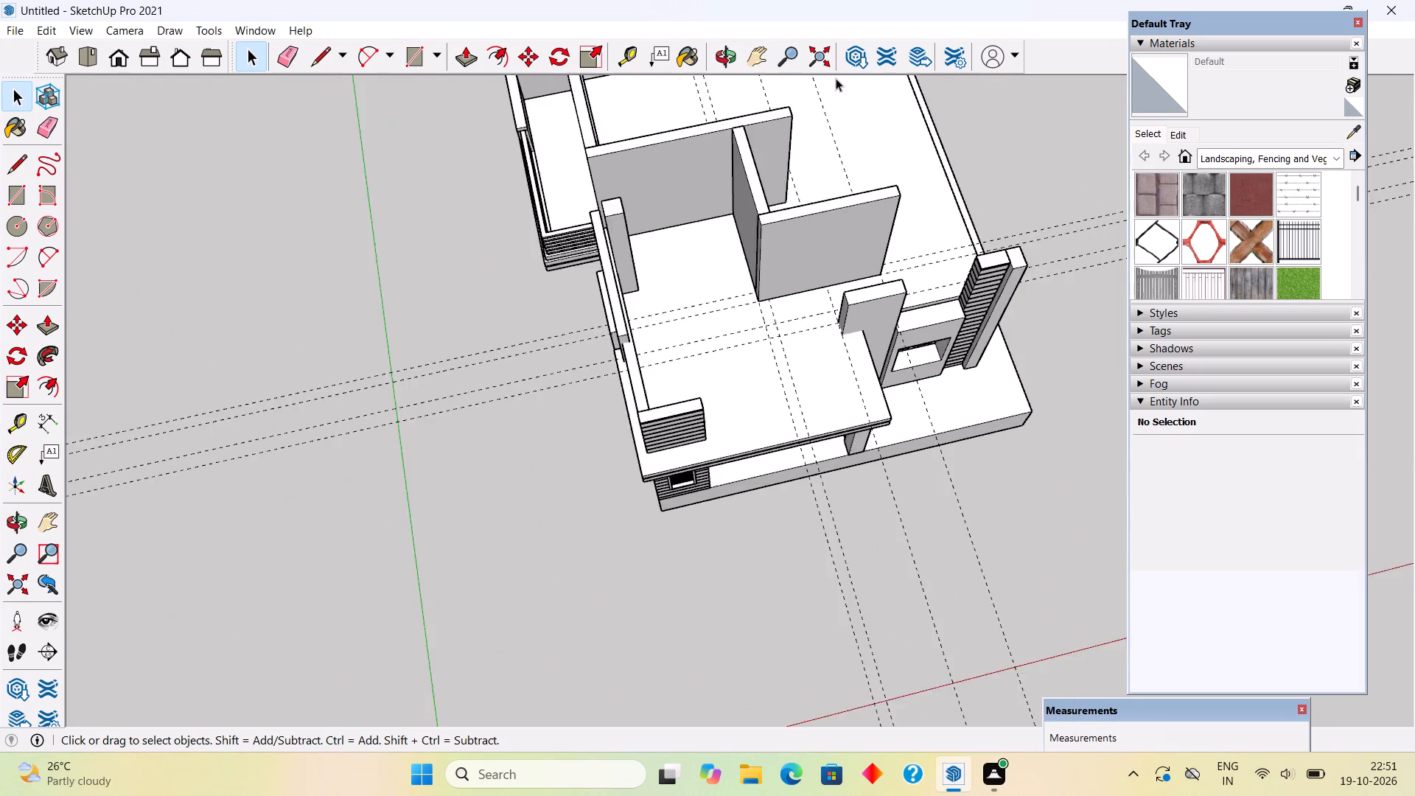
{"action": "scroll", "coordinate": [836, 78], "scroll_direction": "up", "scroll_amount": 4}
{"action": "scroll", "coordinate": [883, 444], "scroll_direction": "up", "scroll_amount": 1}
{"action": "middle_click_drag", "start_coordinate": [879, 415], "coordinate": [870, 330]}
{"action": "scroll", "coordinate": [870, 329], "scroll_direction": "down", "scroll_amount": 9}
{"action": "middle_click_drag", "start_coordinate": [891, 251], "coordinate": [889, 189]}
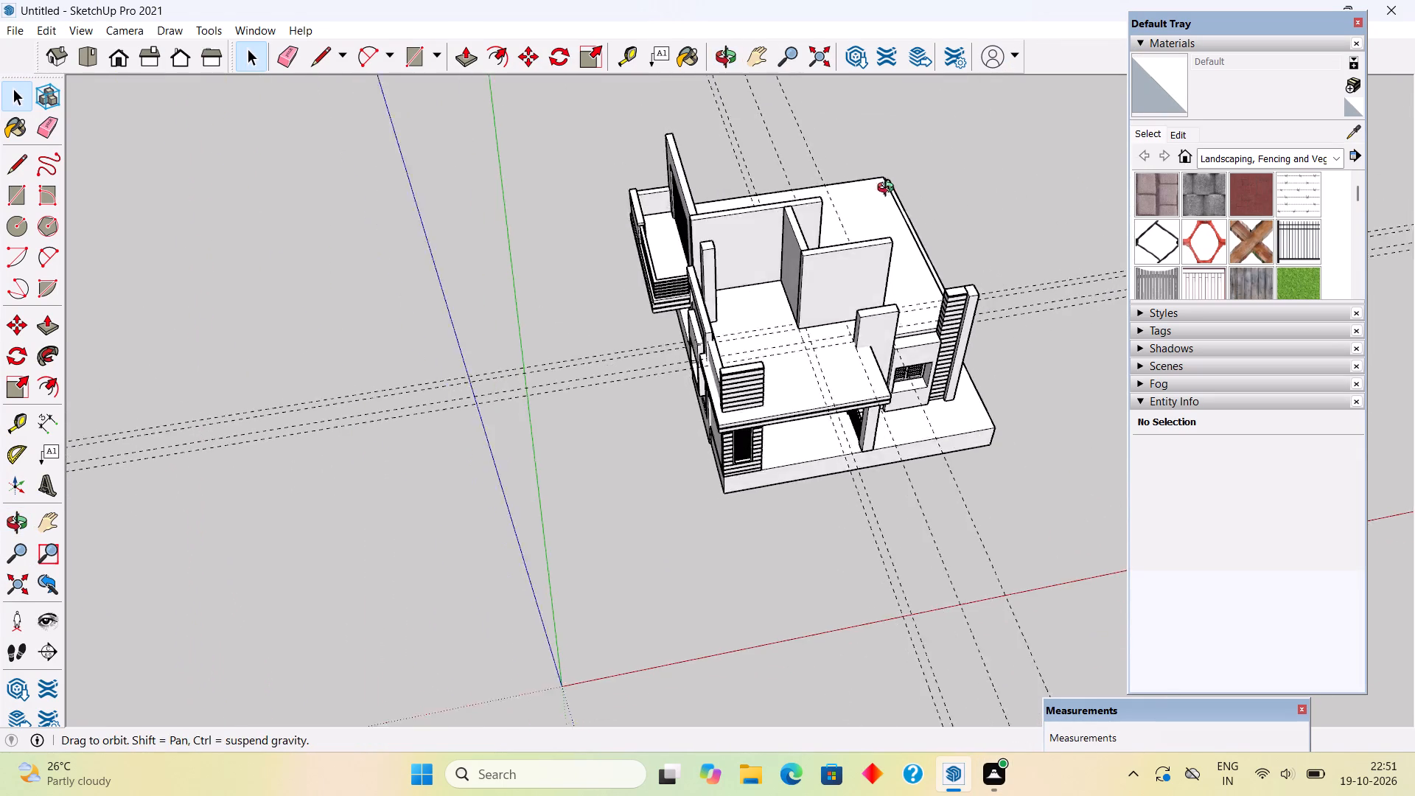
{"action": "middle_click_drag", "start_coordinate": [889, 189], "coordinate": [868, 90]}
{"action": "scroll", "coordinate": [868, 90], "scroll_direction": "up", "scroll_amount": 3}
{"action": "scroll", "coordinate": [865, 220], "scroll_direction": "up", "scroll_amount": 4}
{"action": "middle_click_drag", "start_coordinate": [857, 406], "coordinate": [850, 236]}
{"action": "scroll", "coordinate": [850, 236], "scroll_direction": "up", "scroll_amount": 1}
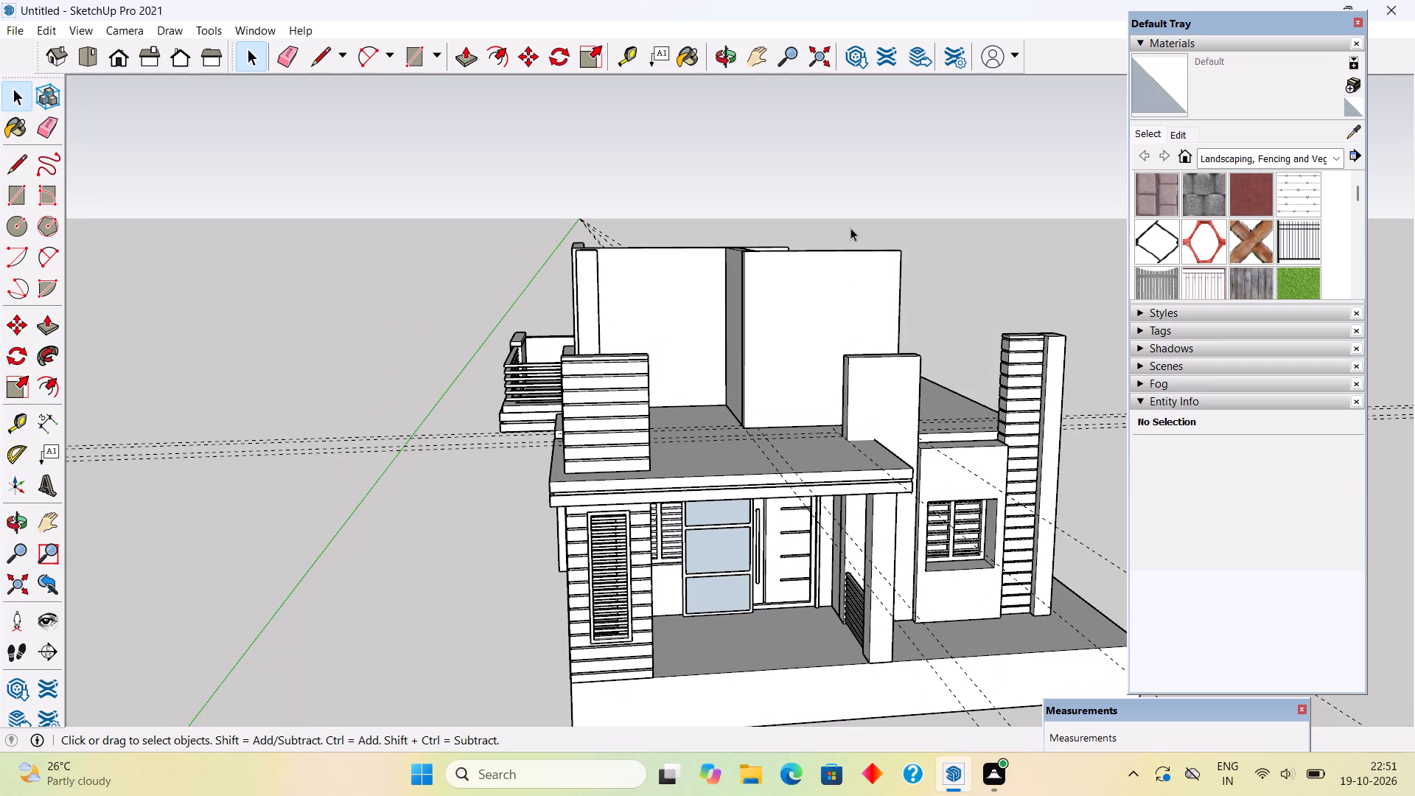
Make the newly extruded front-facing upper-floor wall a group.
{"action": "triple_click", "coordinate": [808, 350]}
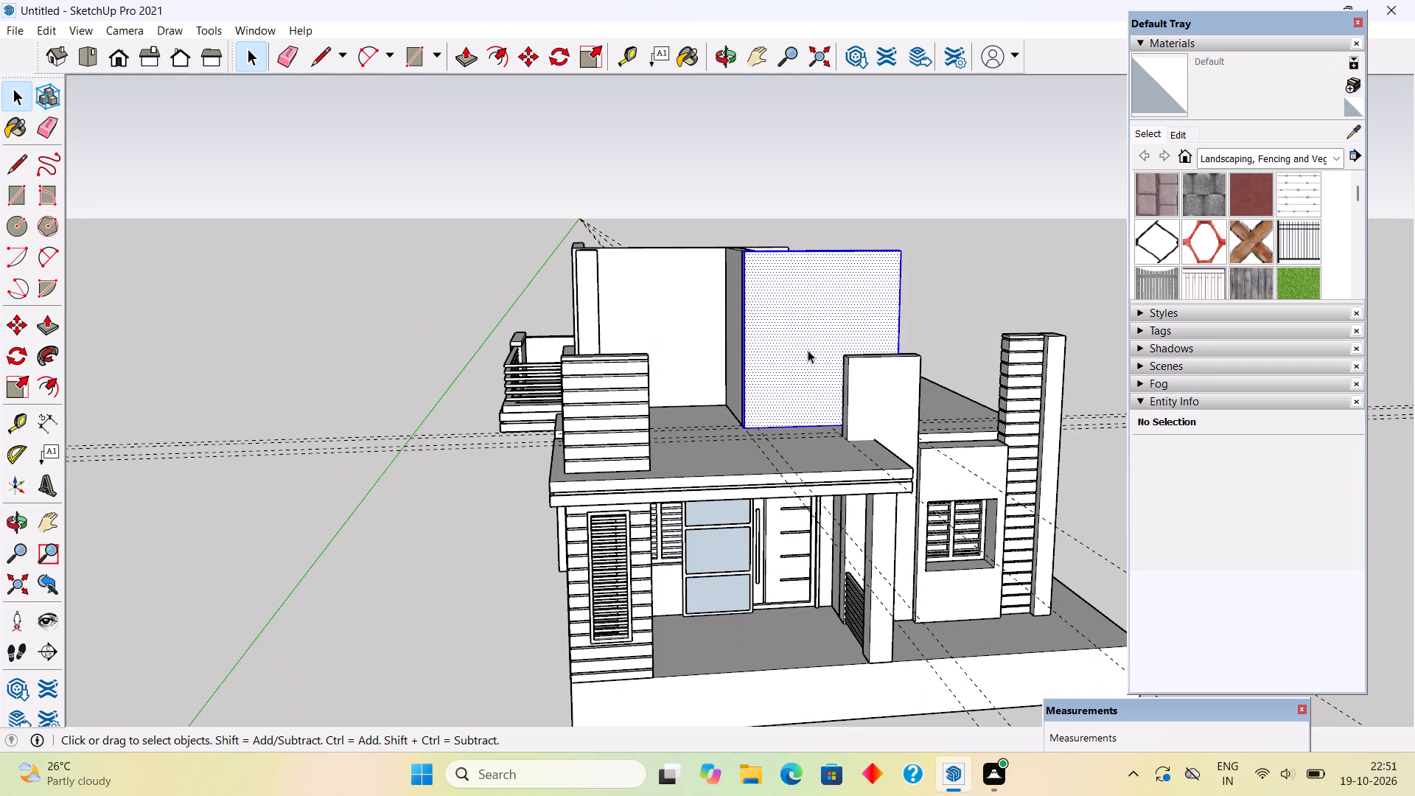
{"action": "right_click", "coordinate": [808, 350]}
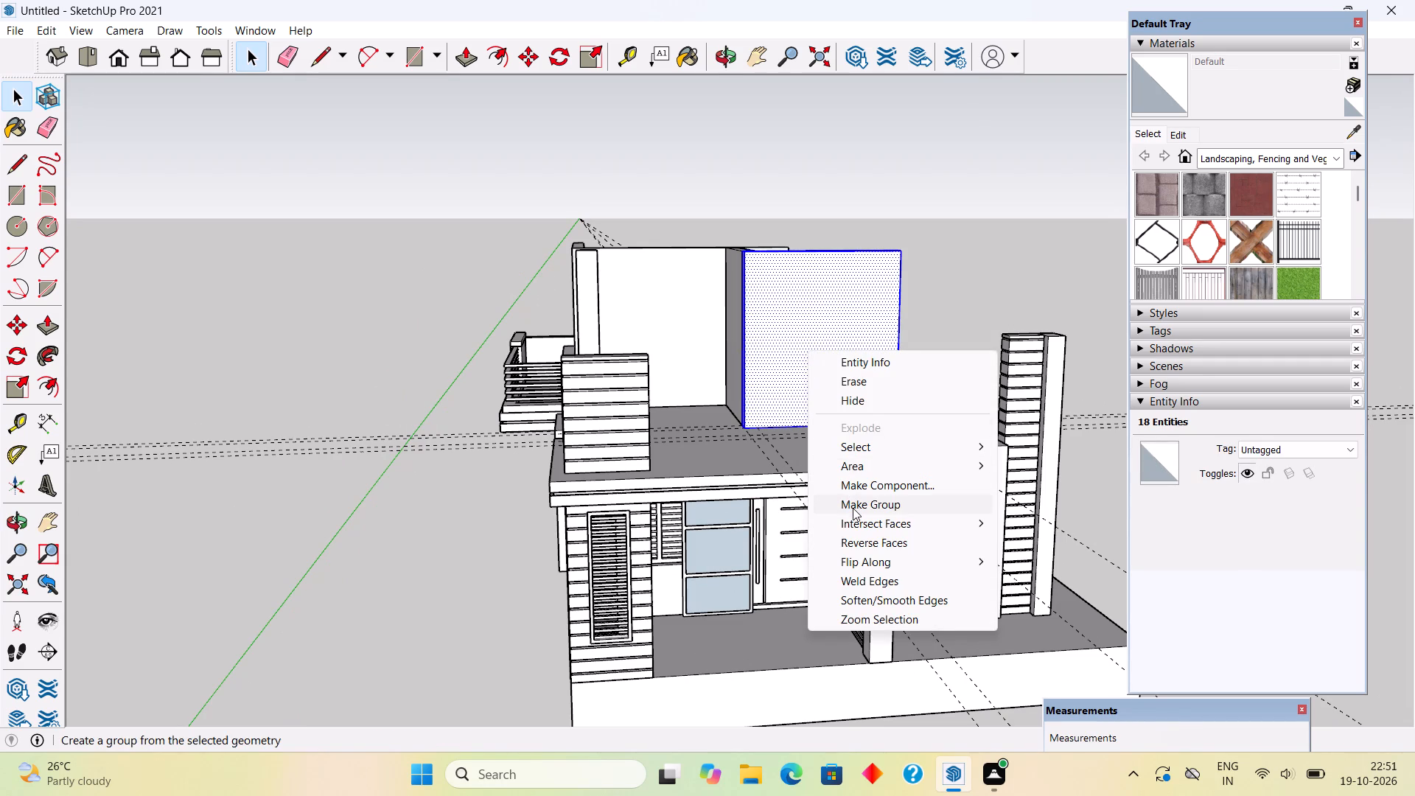
{"action": "left_click", "coordinate": [853, 508]}
{"action": "left_click", "coordinate": [922, 284]}
Place vertical guides on the new wall's front face, 9" from the edge at the perpendicular wall and 4' from the opposite edge.
{"action": "middle_click_drag", "start_coordinate": [887, 320], "coordinate": [798, 346]}
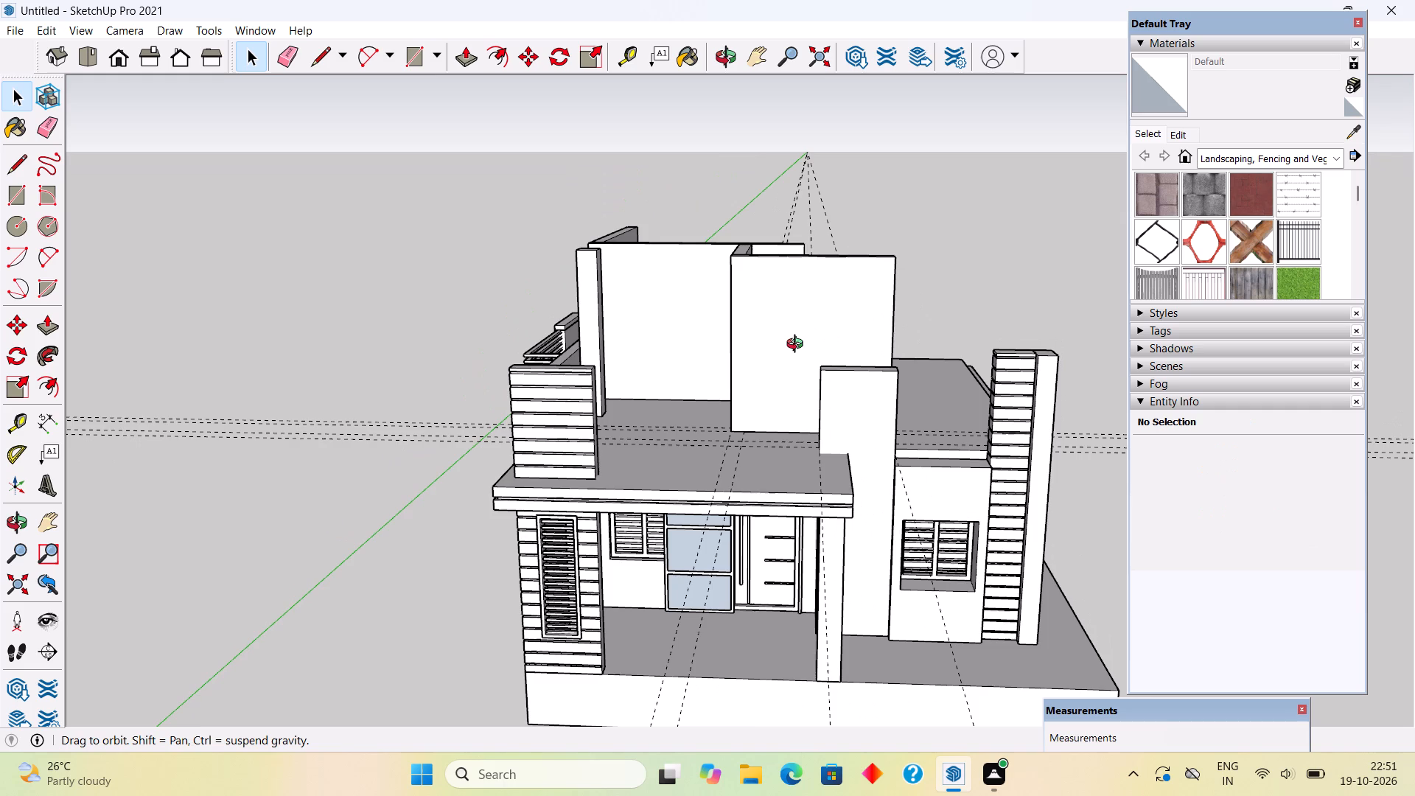
{"action": "middle_click_drag", "start_coordinate": [798, 346], "coordinate": [883, 343]}
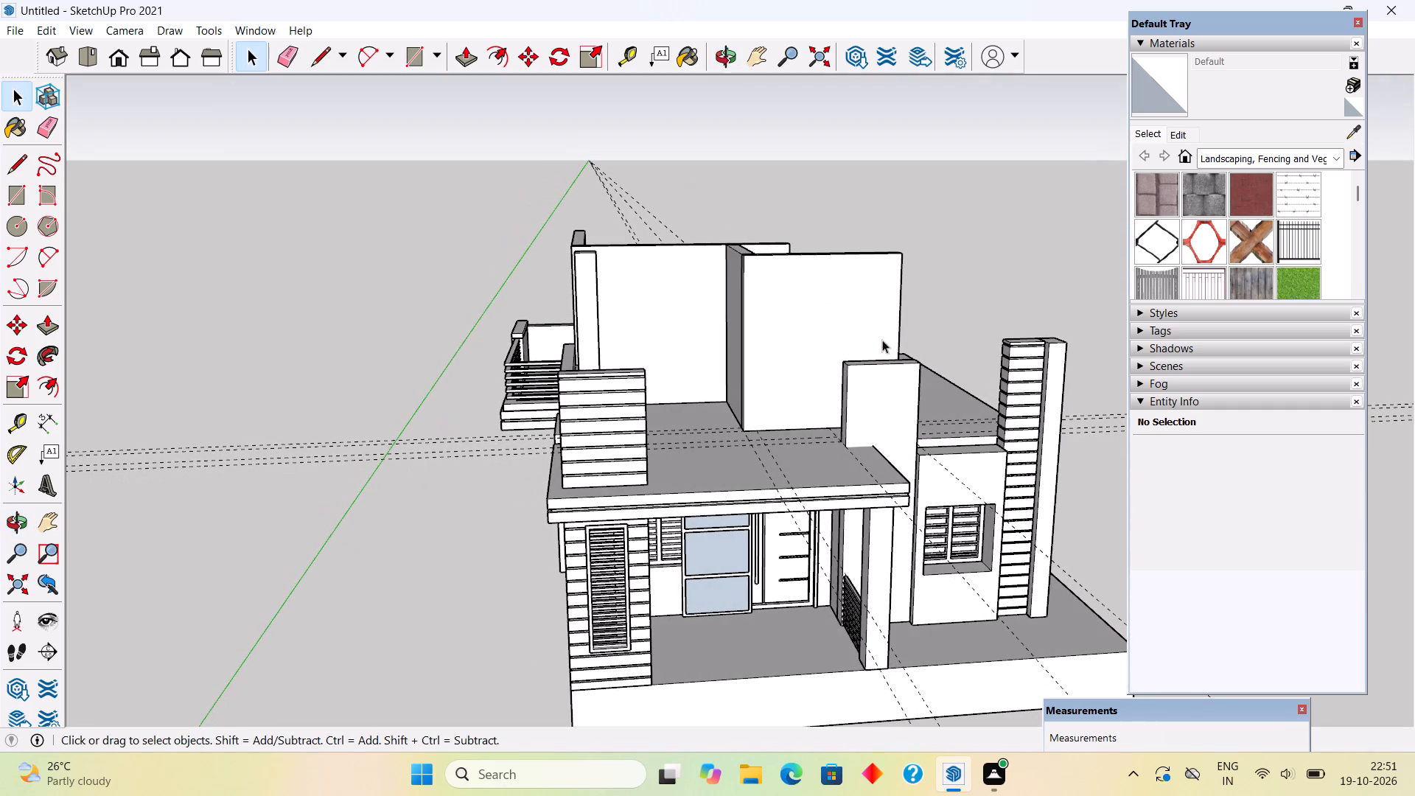
{"action": "middle_click_drag", "start_coordinate": [822, 386], "coordinate": [815, 341]}
{"action": "middle_click_drag", "start_coordinate": [782, 336], "coordinate": [798, 466]}
{"action": "scroll", "coordinate": [798, 466], "scroll_direction": "up", "scroll_amount": 1}
{"action": "scroll", "coordinate": [812, 394], "scroll_direction": "up", "scroll_amount": 5}
{"action": "middle_click_drag", "start_coordinate": [812, 394], "coordinate": [812, 419]}
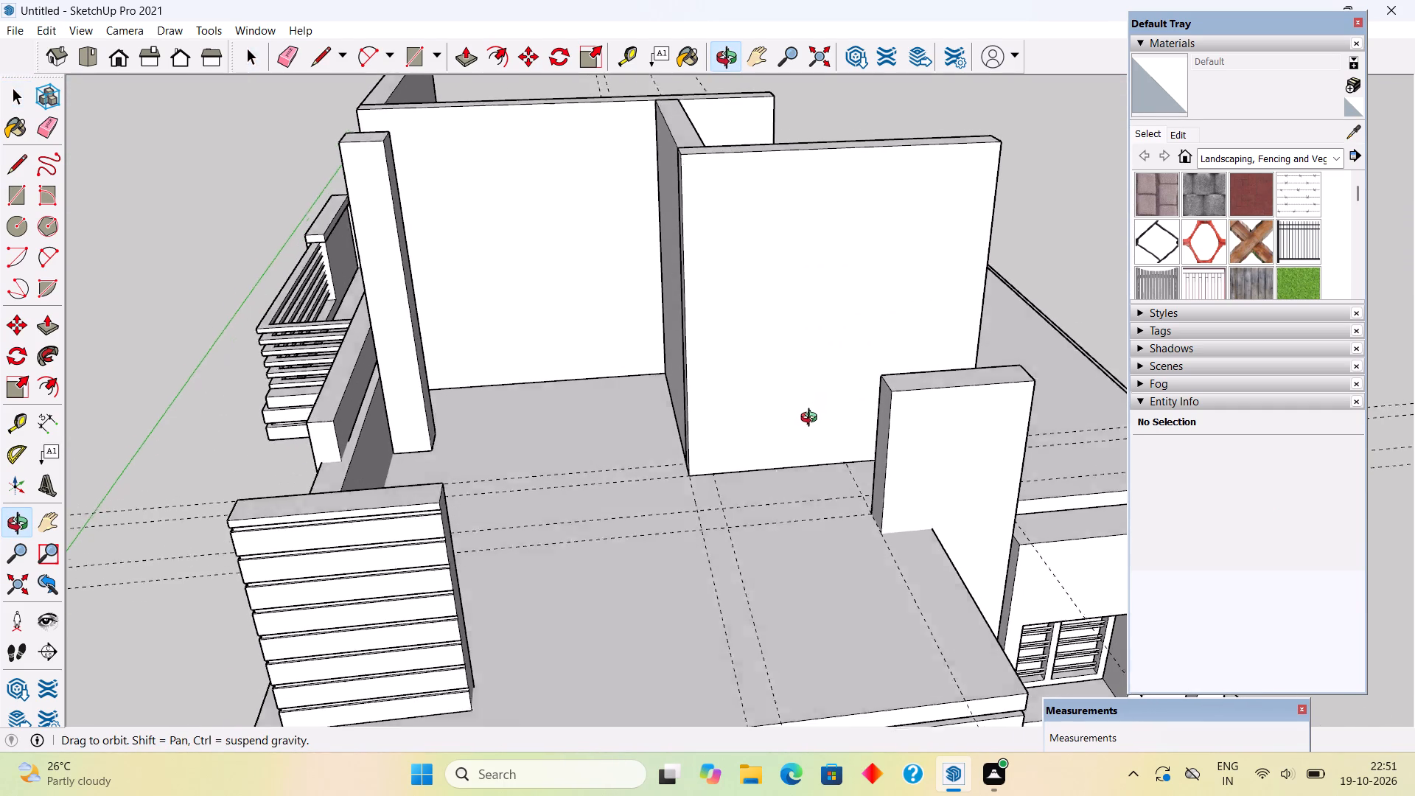
{"action": "middle_click_drag", "start_coordinate": [812, 419], "coordinate": [816, 422]}
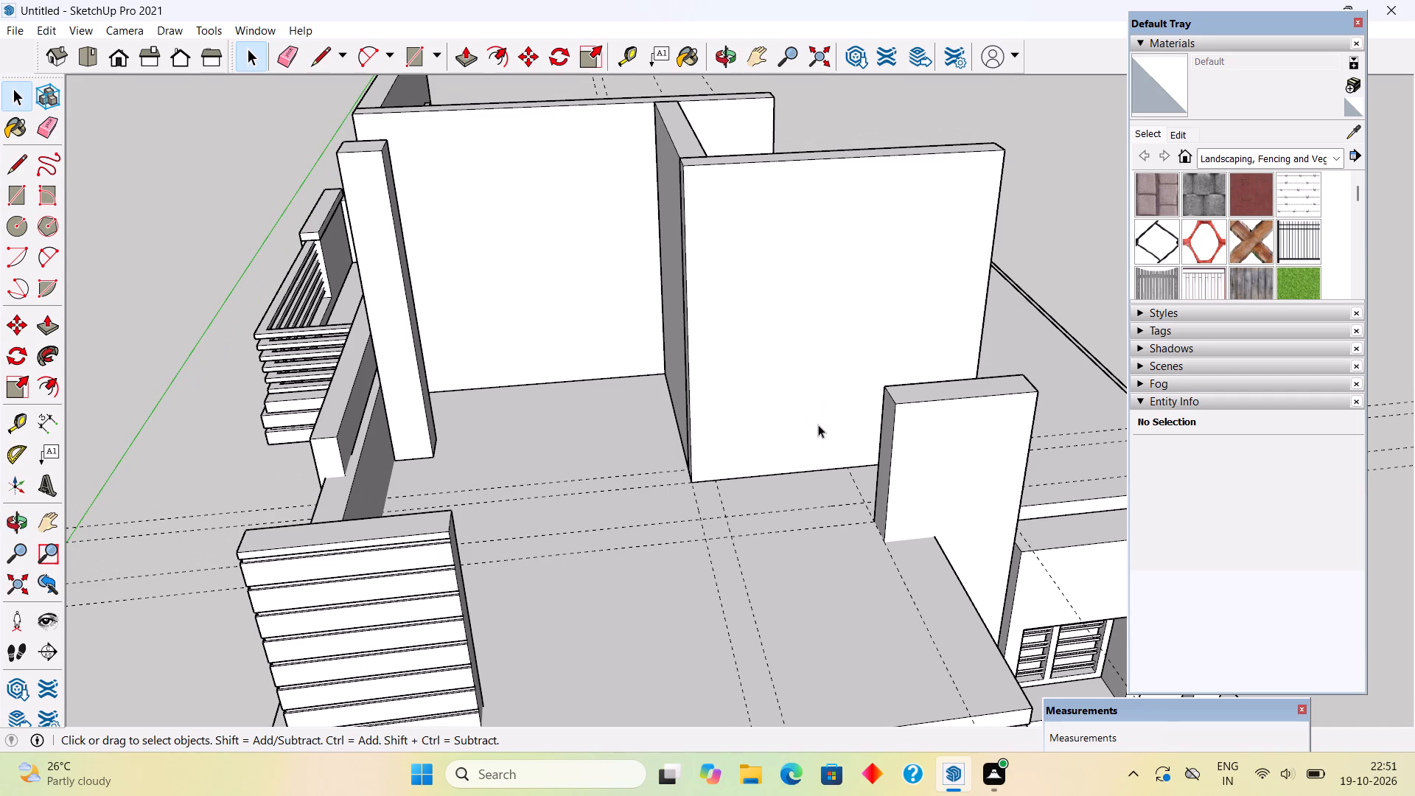
{"action": "key", "text": "t"}
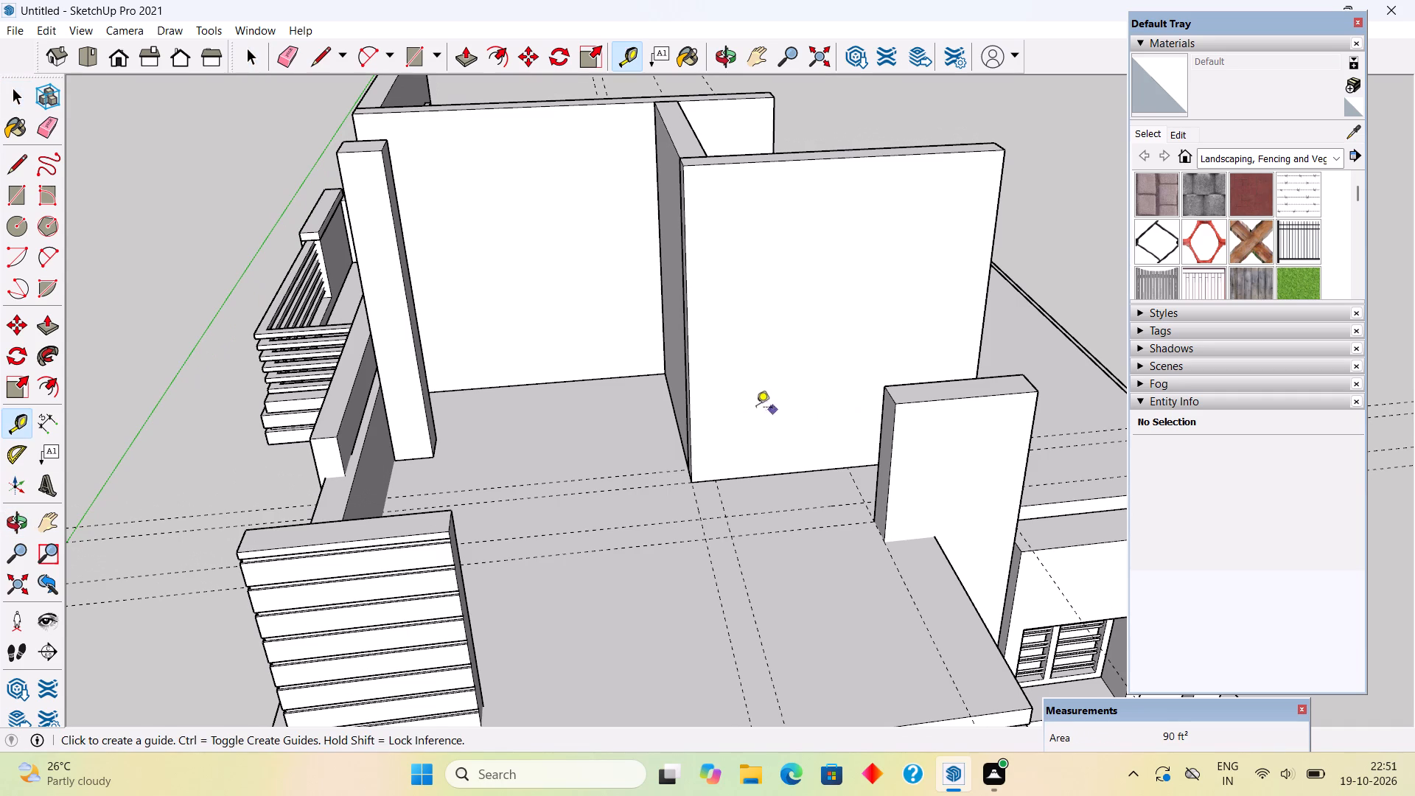
{"action": "left_click", "coordinate": [691, 293]}
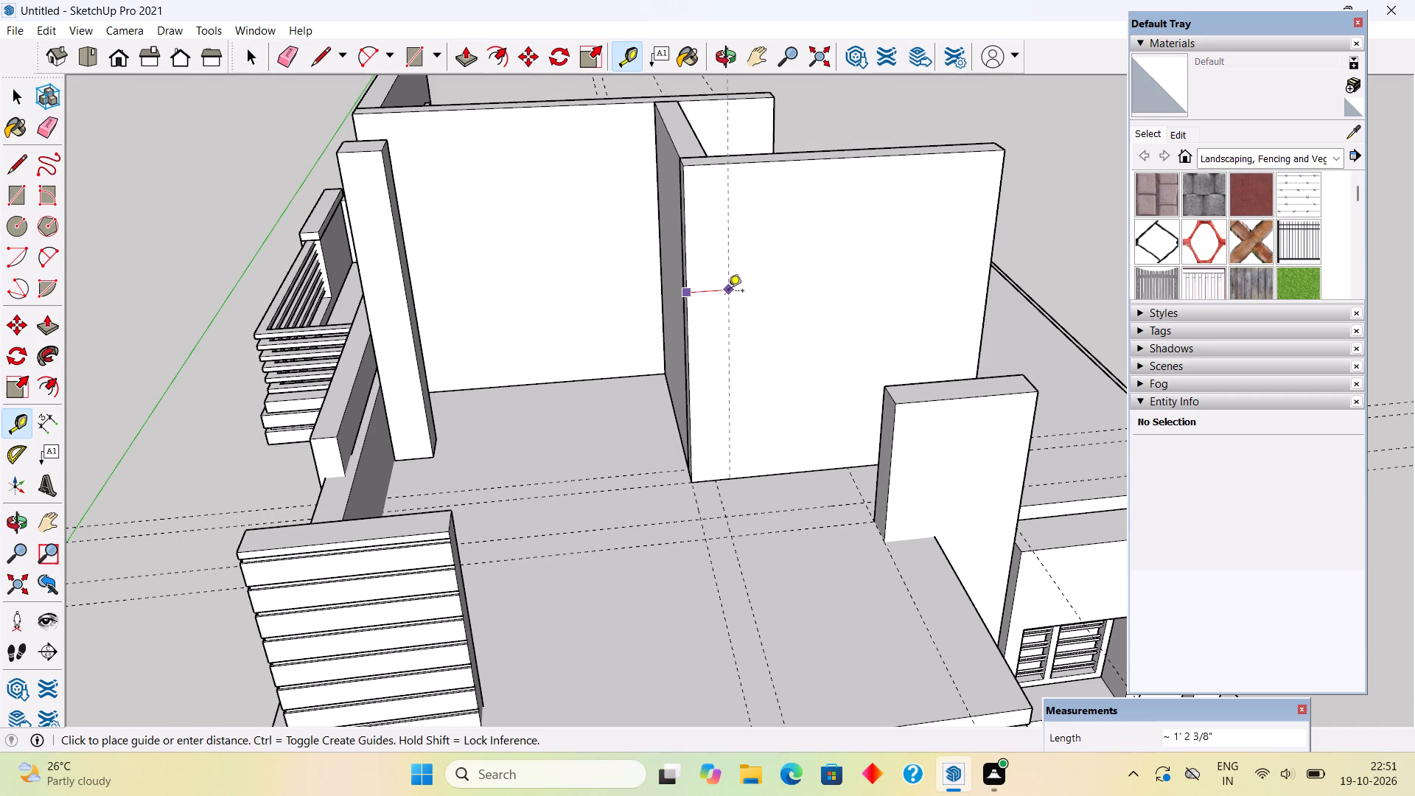
{"action": "type", "text": "9\""}
{"action": "key", "text": "Return"}
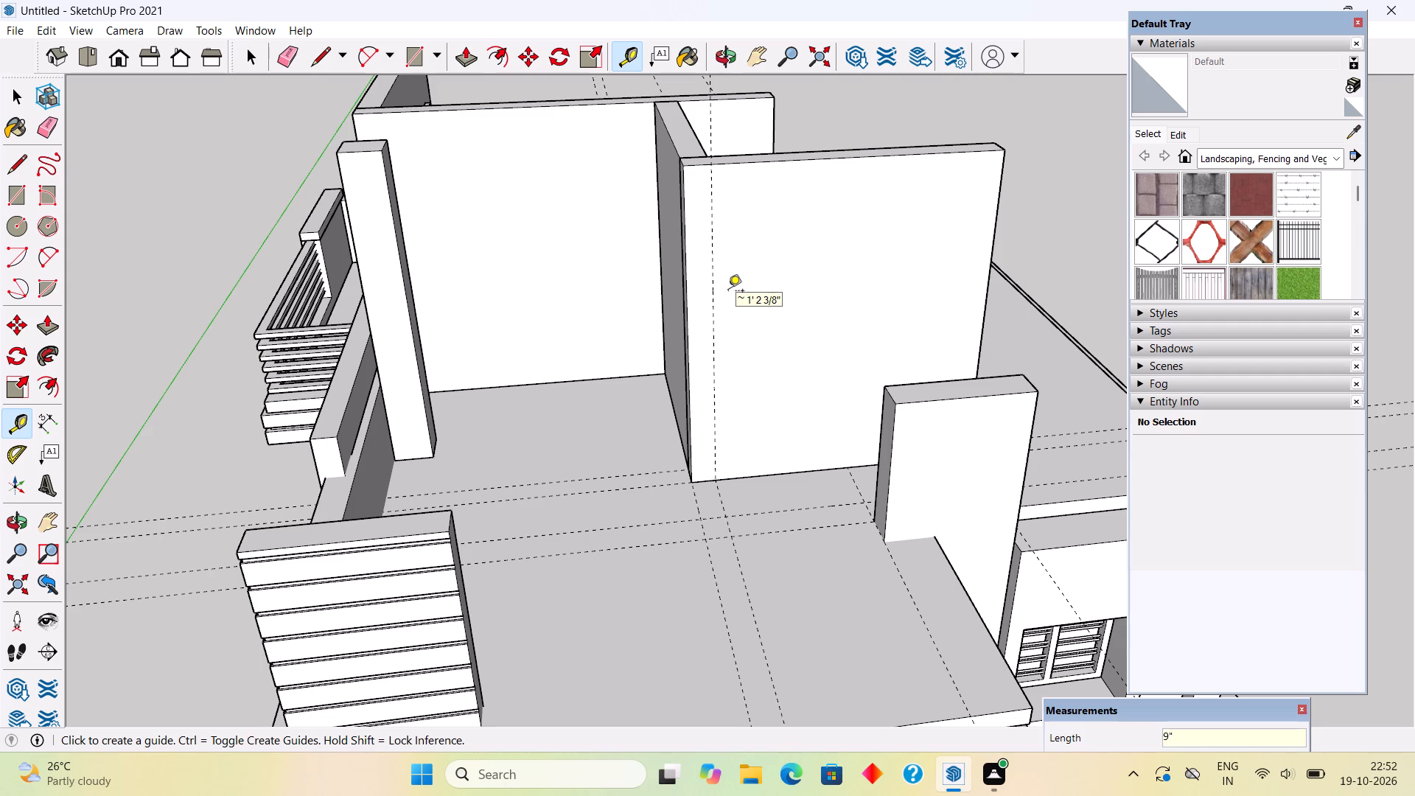
{"action": "left_click", "coordinate": [988, 278]}
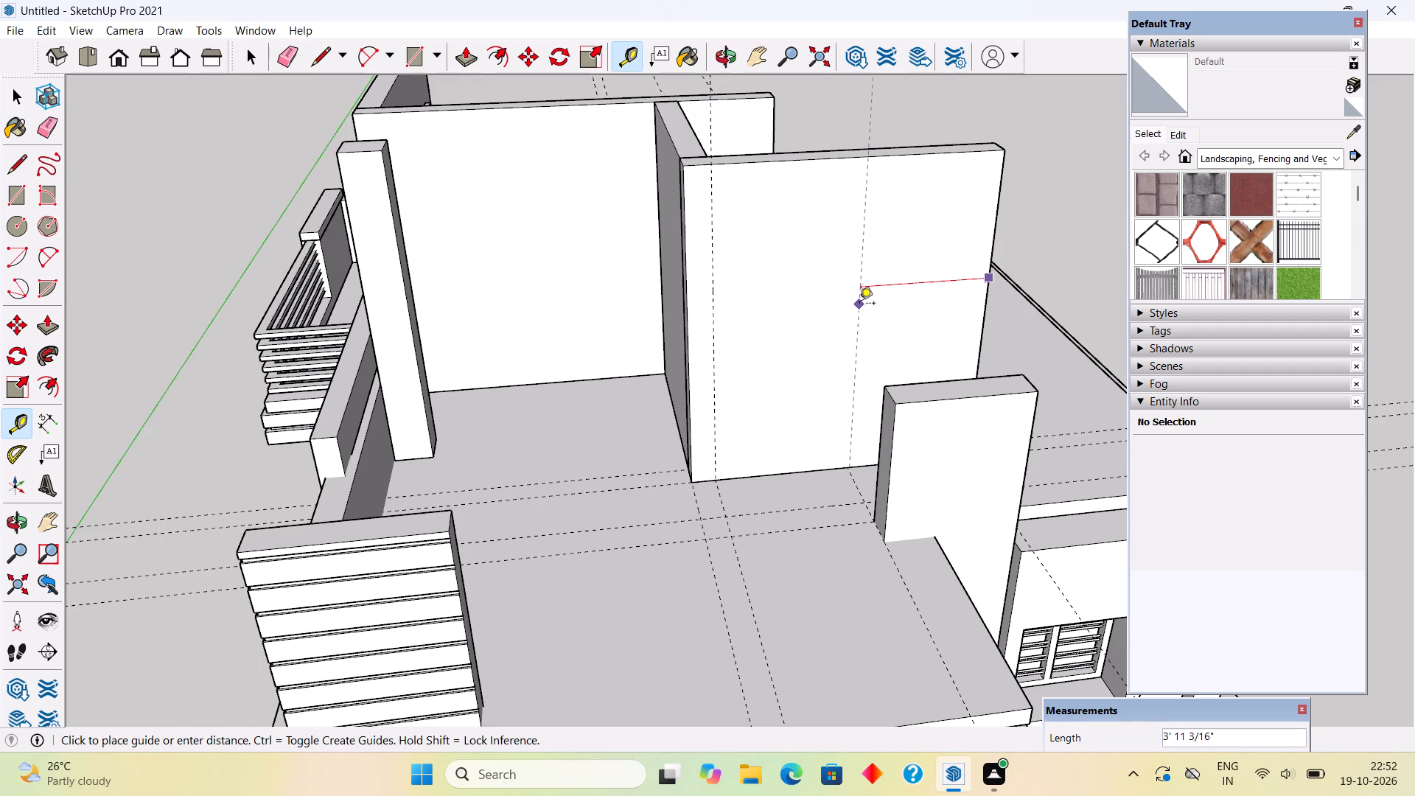
{"action": "type", "text": "4'"}
{"action": "key", "text": "Return"}
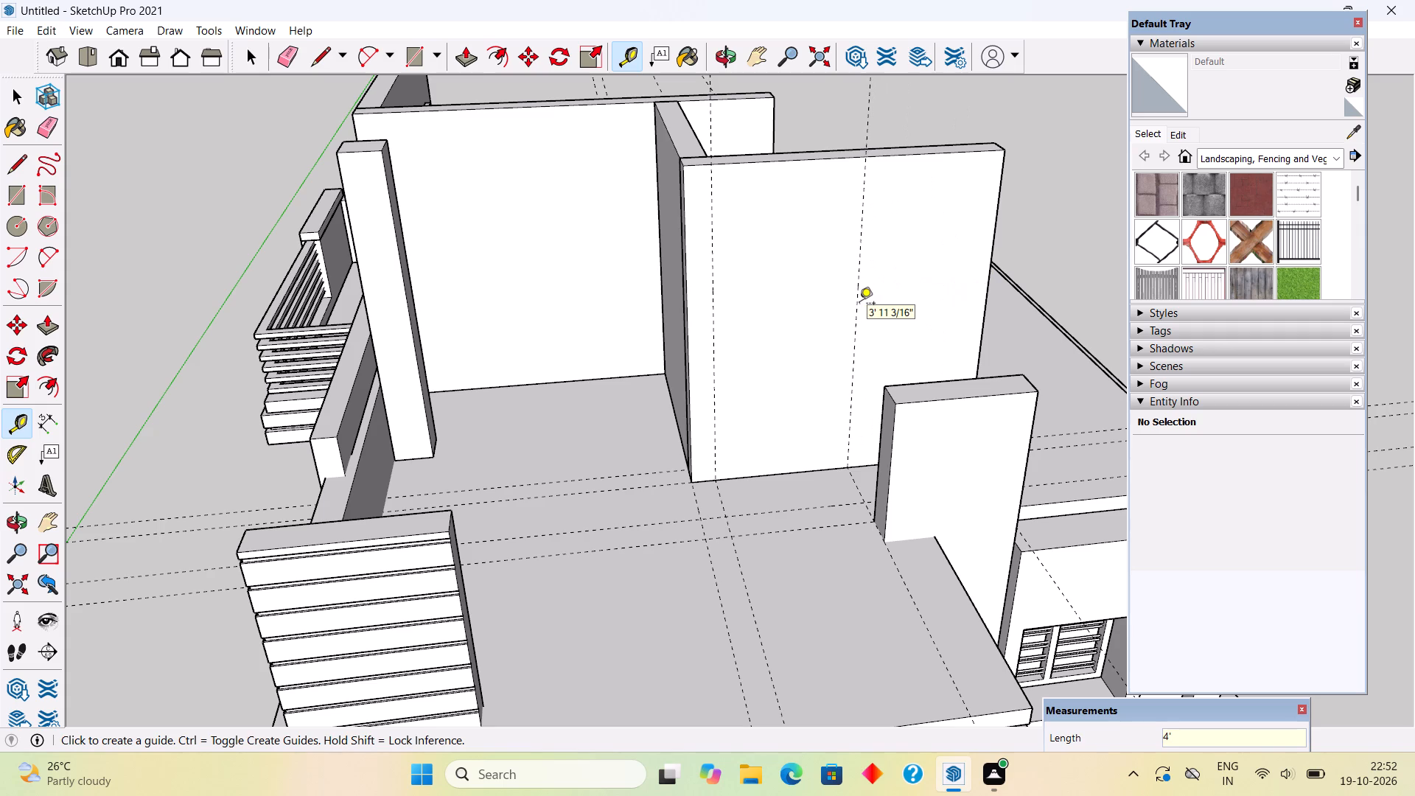
Measure the distance between the two vertical guides on the wall's front face.
{"action": "middle_click_drag", "start_coordinate": [865, 308], "coordinate": [840, 267]}
{"action": "left_click", "coordinate": [840, 266]}
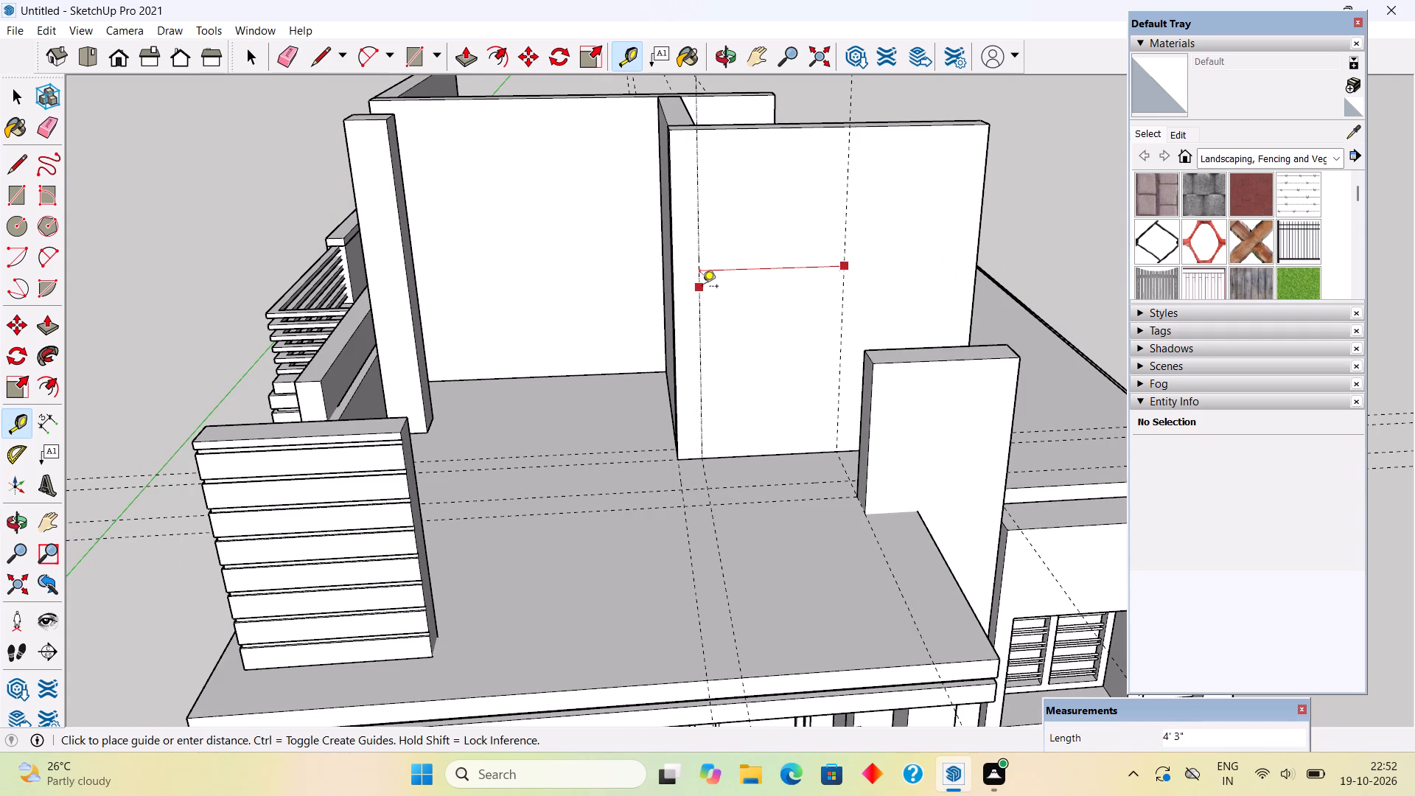
{"action": "key", "text": "space"}
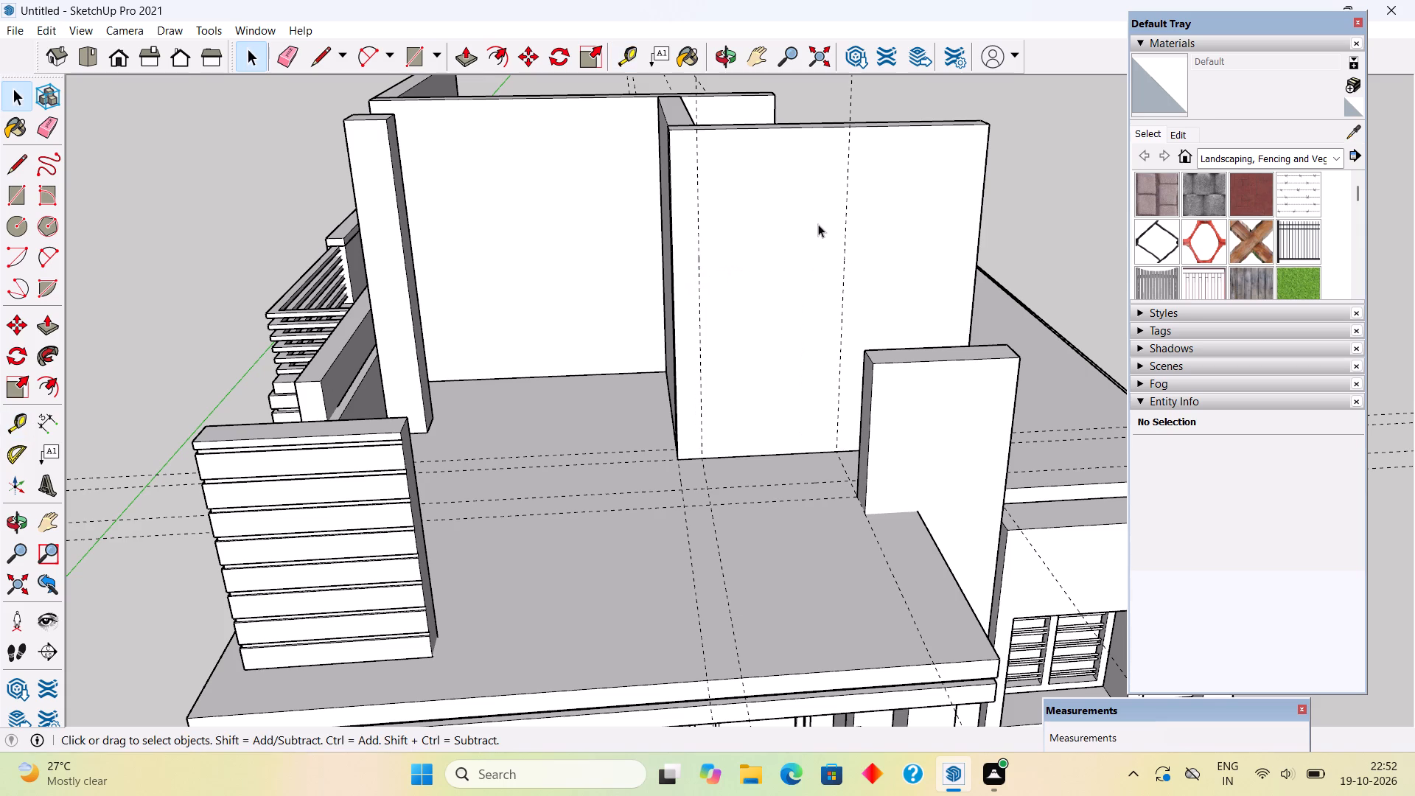
{"action": "key", "text": "t"}
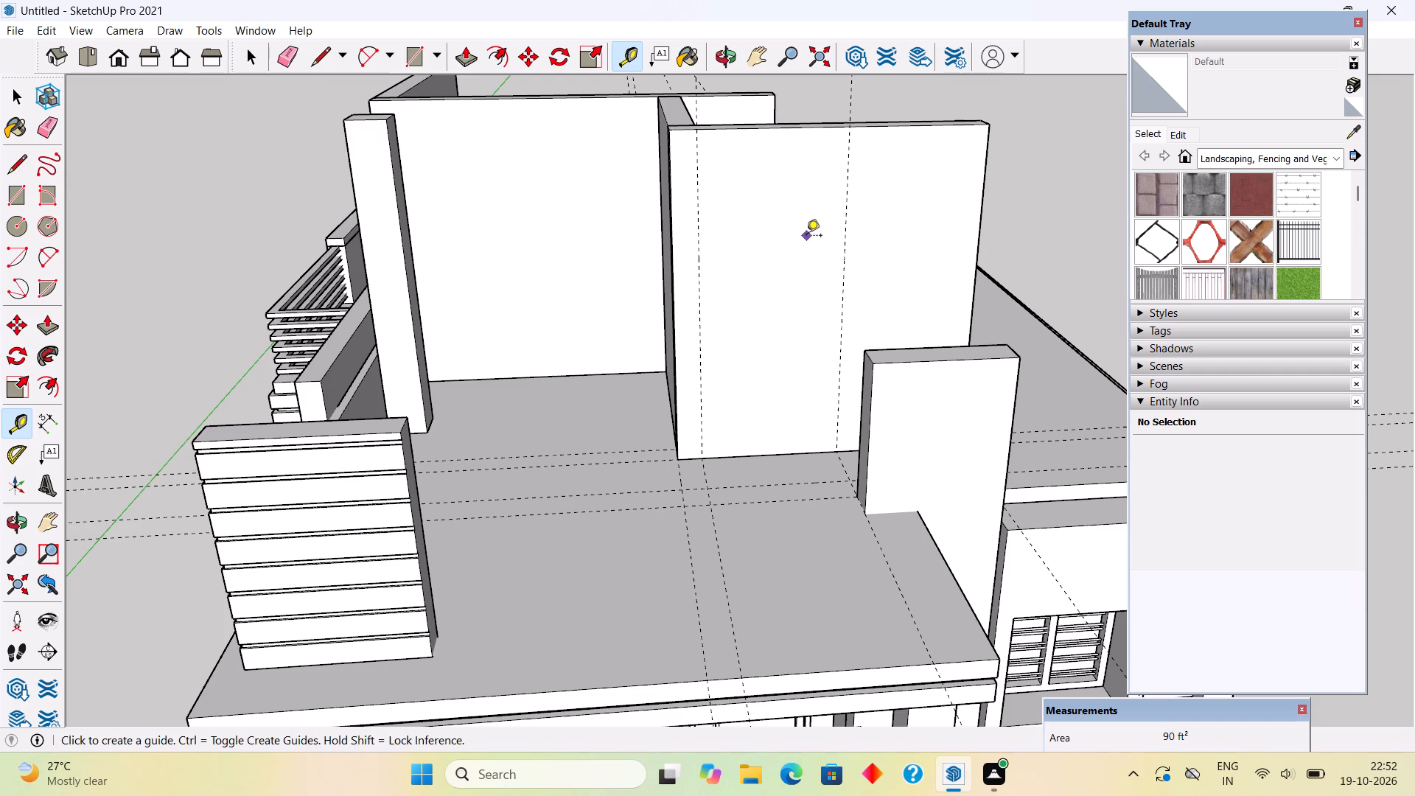
{"action": "key", "text": "space"}
Open the front-facing wall group for editing and extend the wall's top face up by 4'.
{"action": "triple_click", "coordinate": [806, 238]}
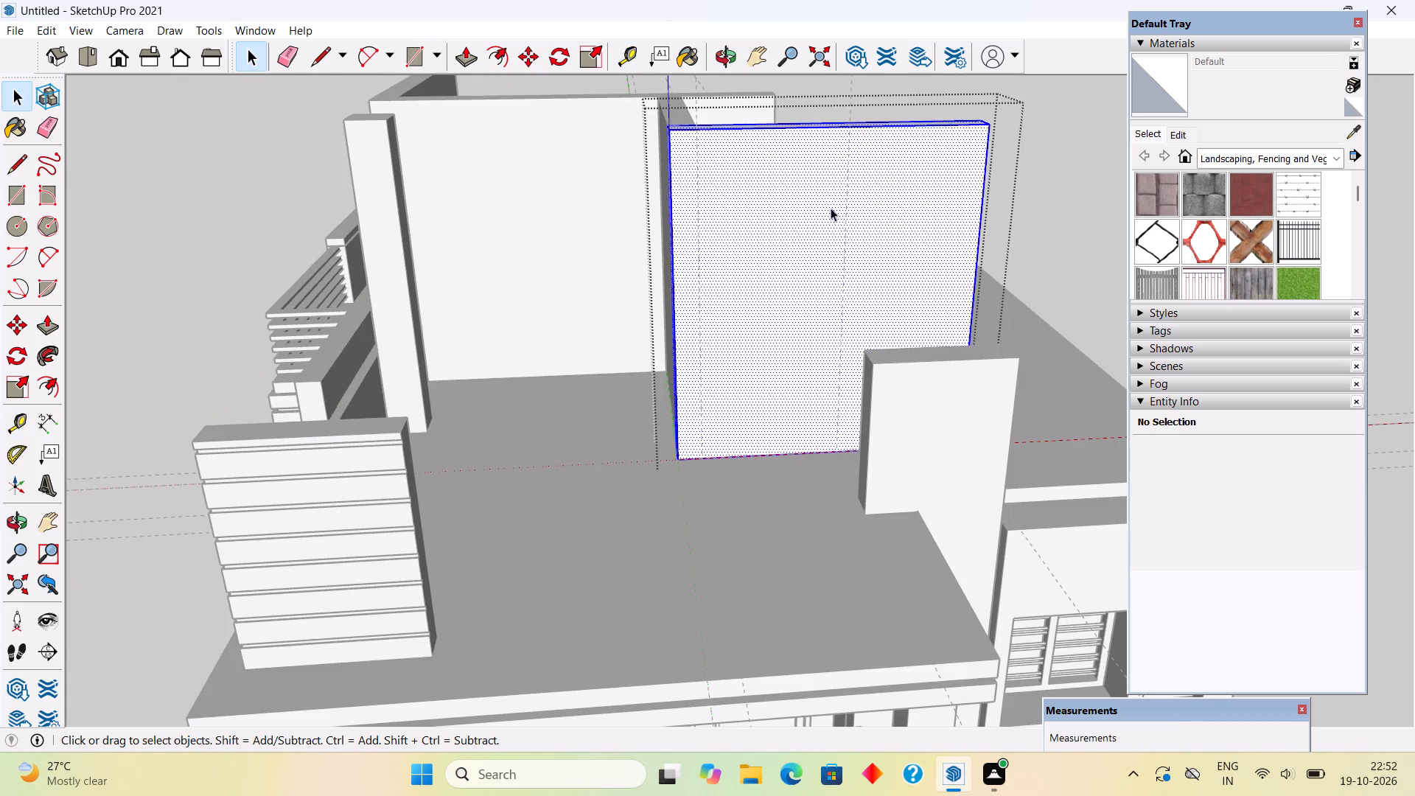
{"action": "middle_click_drag", "start_coordinate": [850, 273], "coordinate": [846, 514]}
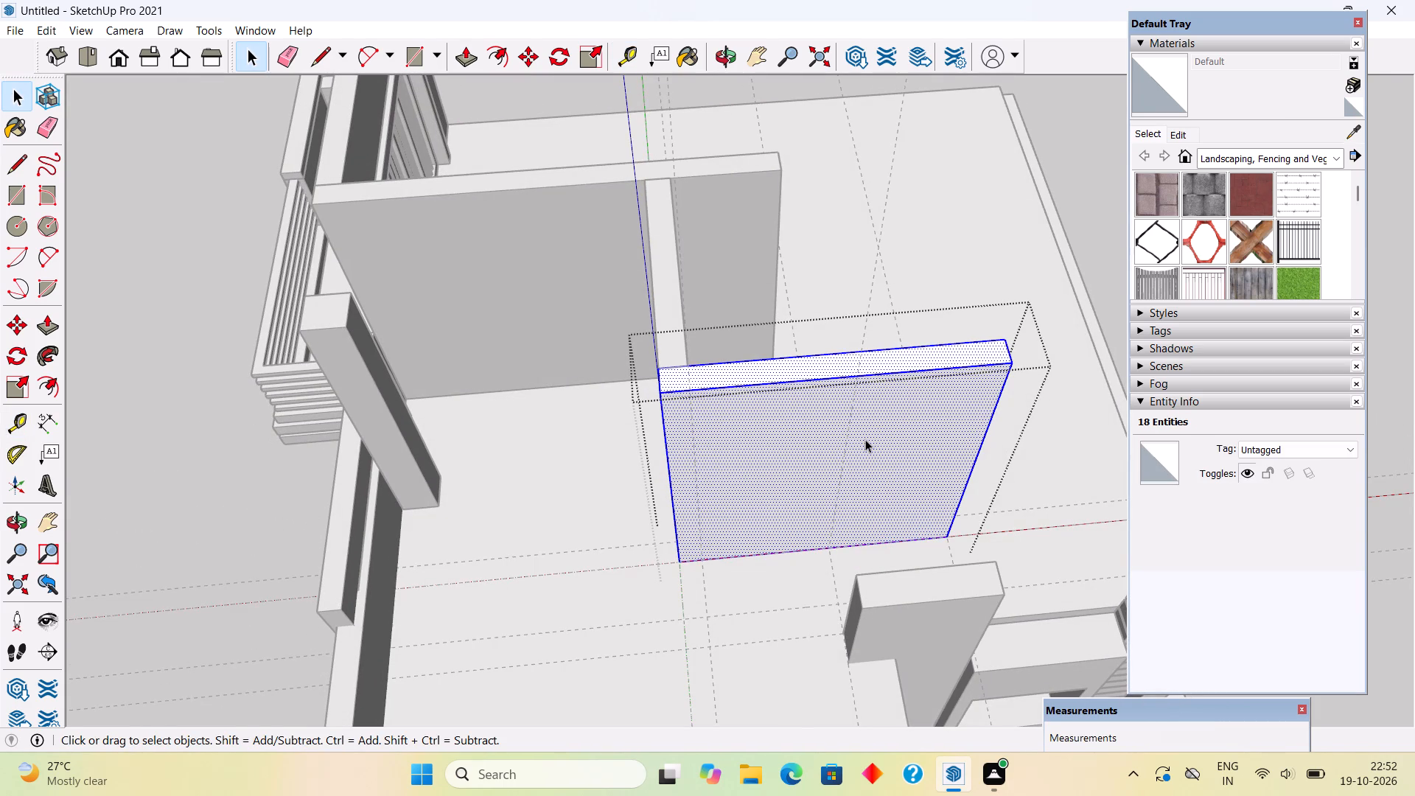
{"action": "key", "text": "p"}
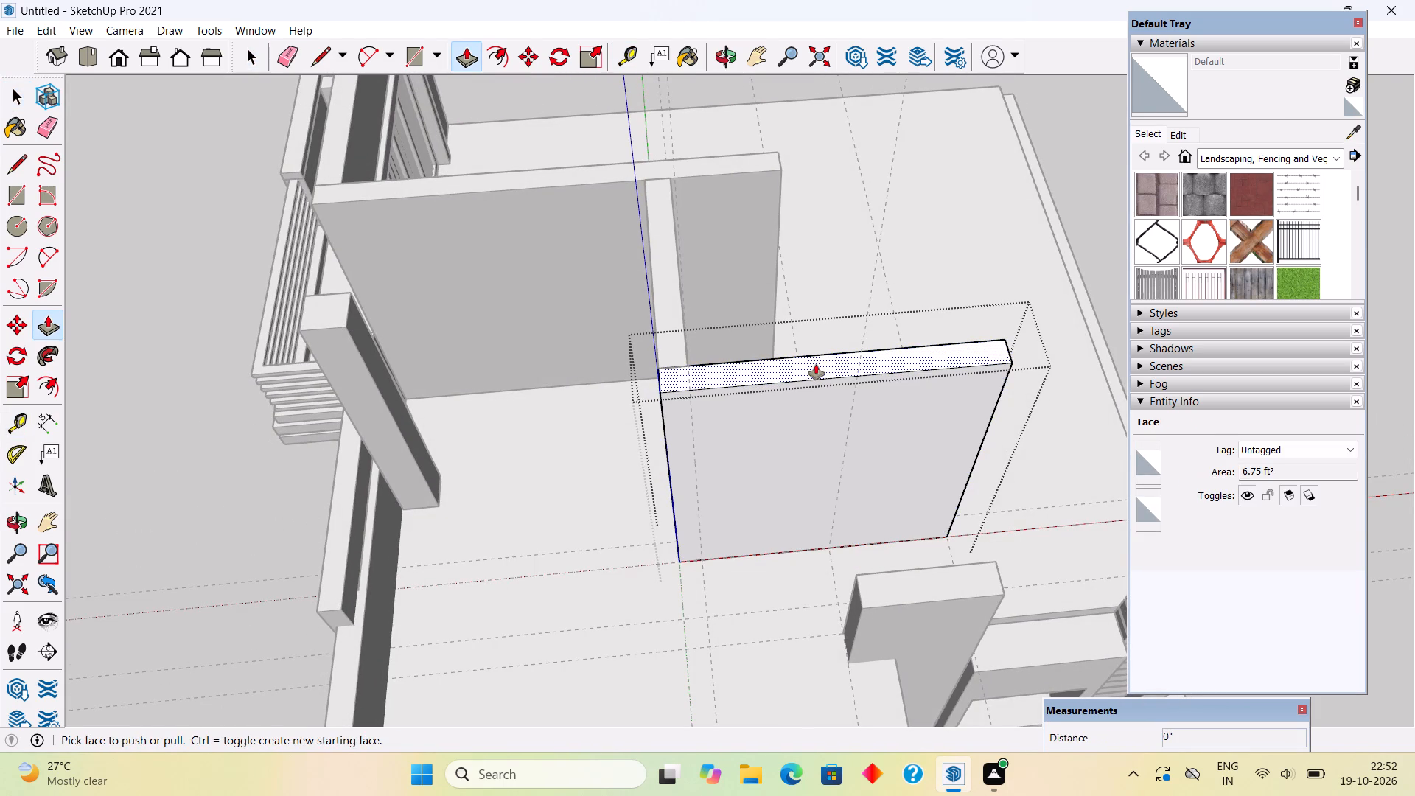
{"action": "left_click", "coordinate": [816, 364]}
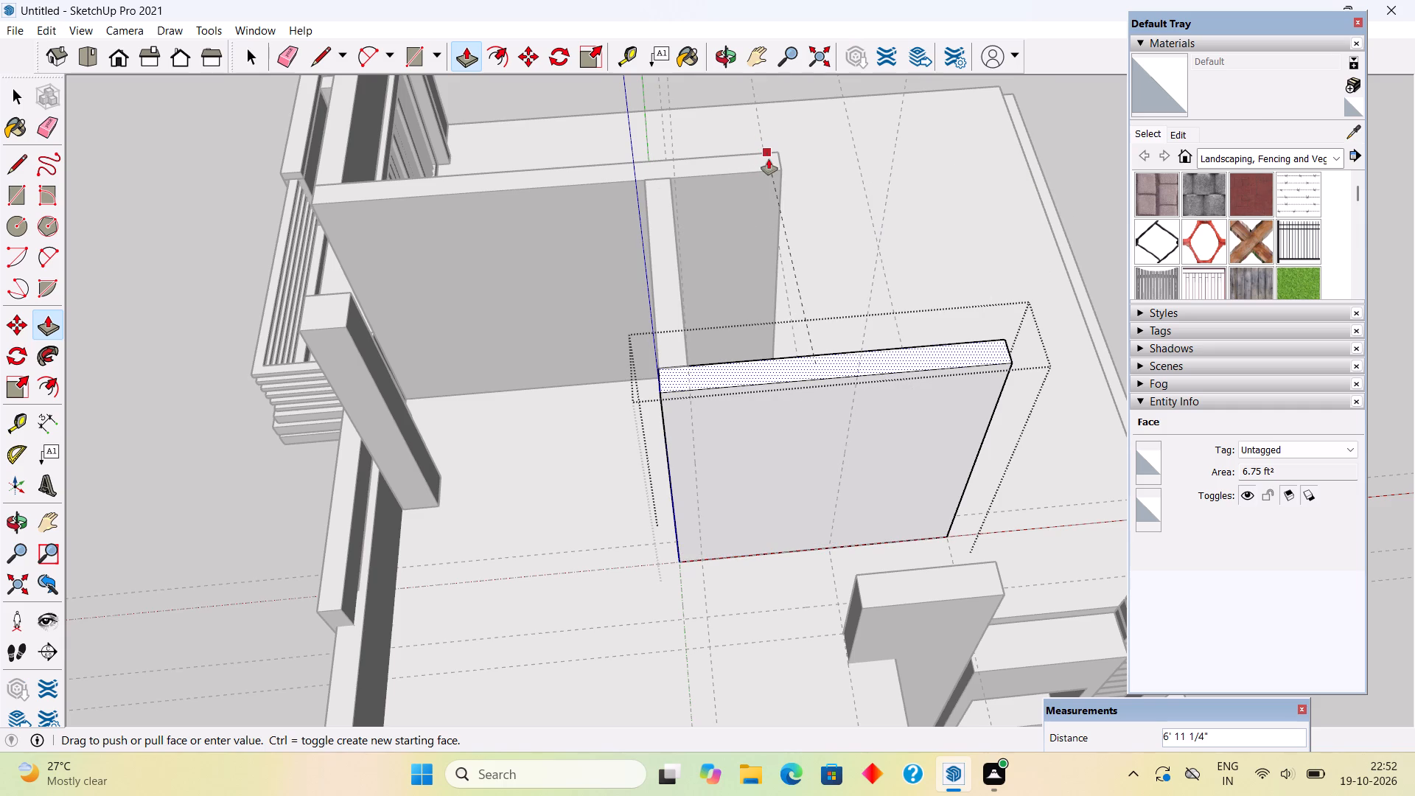
{"action": "type", "text": "4'"}
{"action": "key", "text": "Return"}
{"action": "key", "text": "space"}
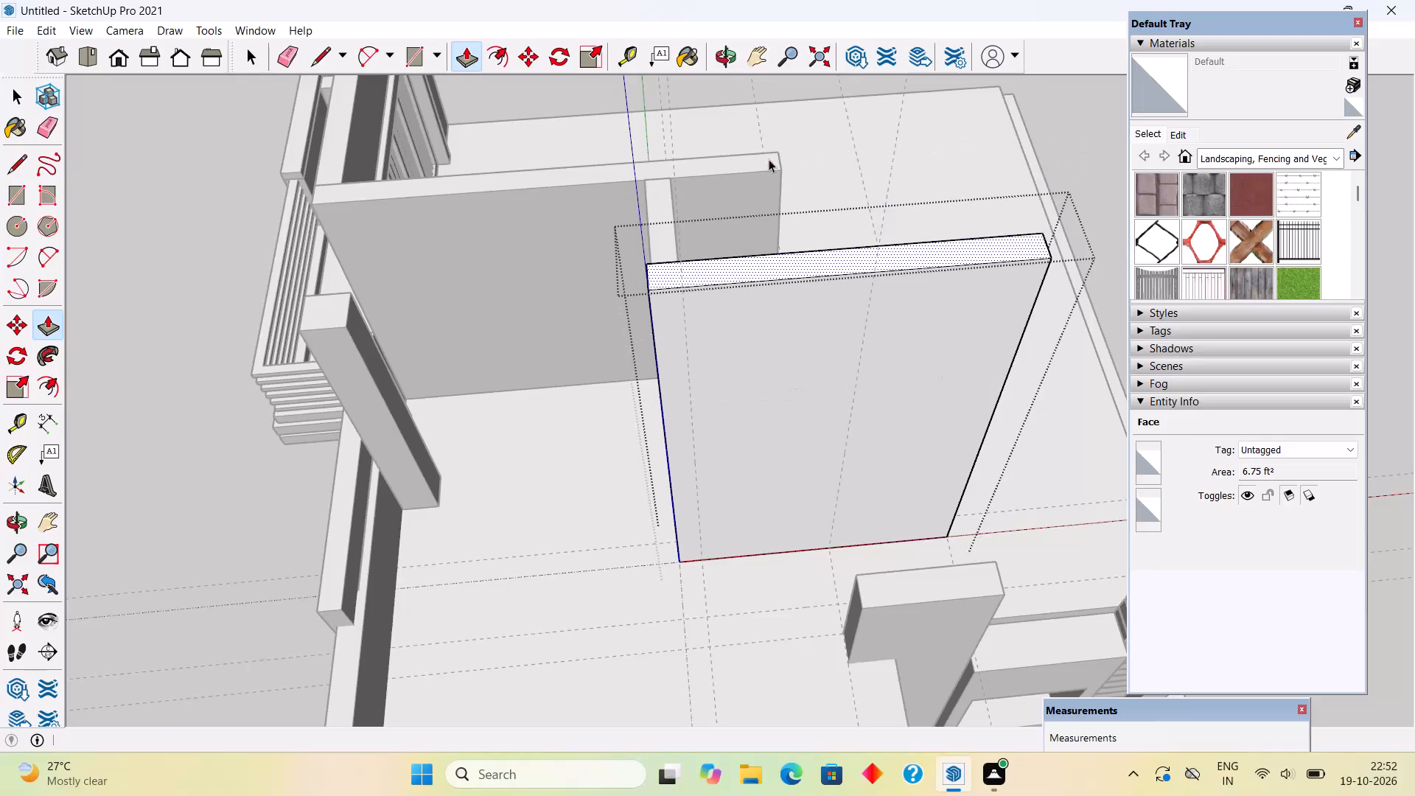
Draw a full-height 4' 3" by 14' rectangle between the vertical guides on the wall face, push it in 8", and leave the group.
{"action": "middle_click_drag", "start_coordinate": [853, 388], "coordinate": [839, 252]}
{"action": "scroll", "coordinate": [835, 296], "scroll_direction": "down", "scroll_amount": 5}
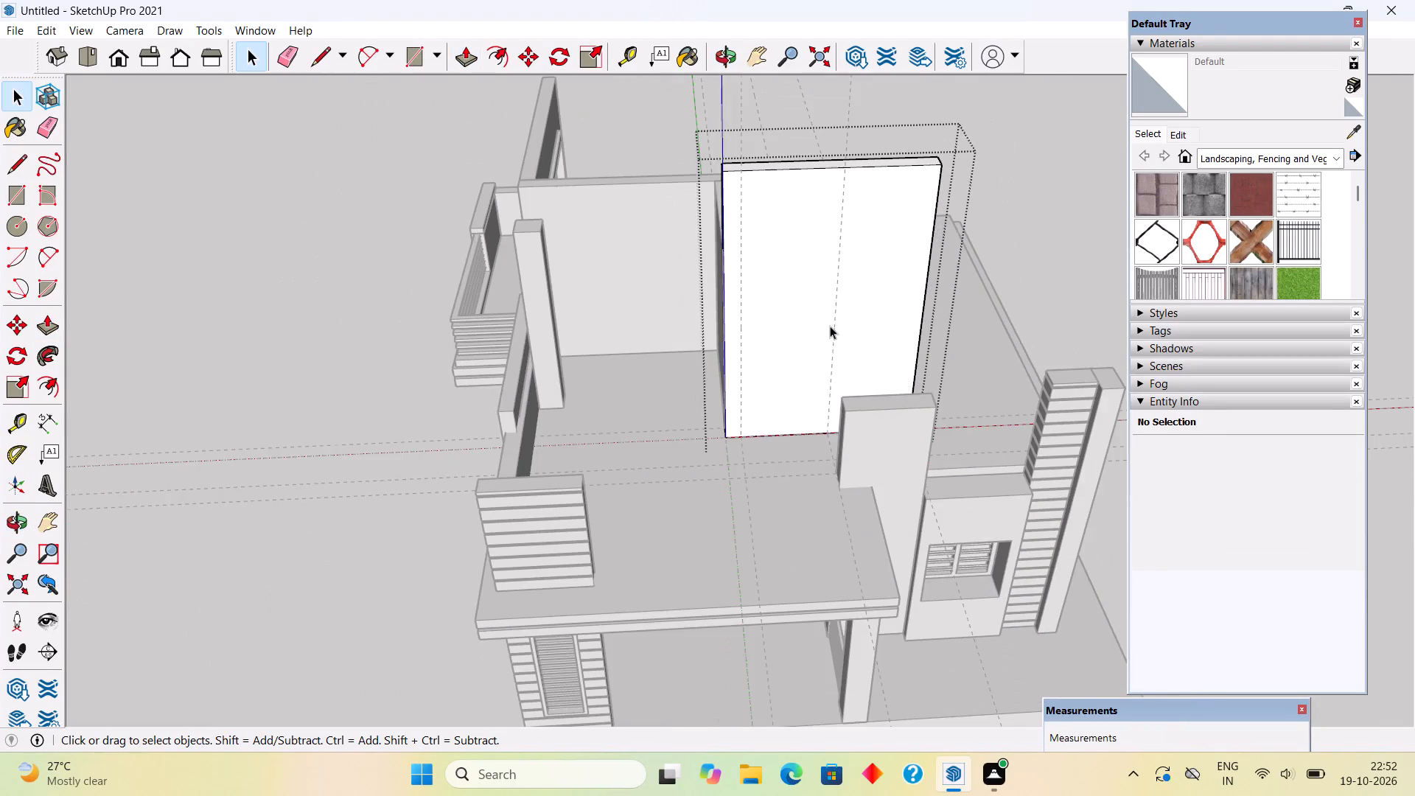
{"action": "scroll", "coordinate": [828, 425], "scroll_direction": "up", "scroll_amount": 5}
{"action": "key", "text": "e"}
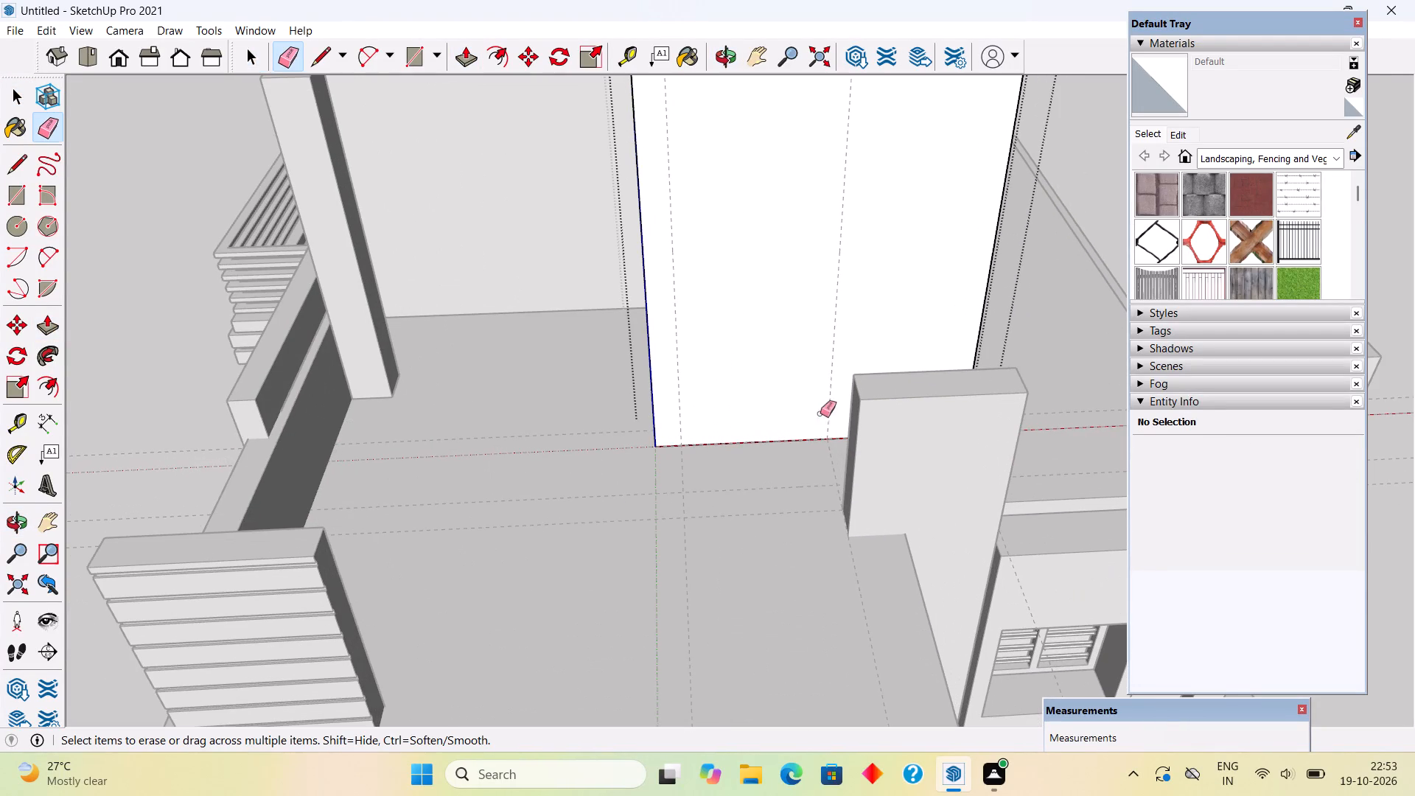
{"action": "scroll", "coordinate": [676, 240], "scroll_direction": "down", "scroll_amount": 10}
{"action": "scroll", "coordinate": [694, 107], "scroll_direction": "up", "scroll_amount": 5}
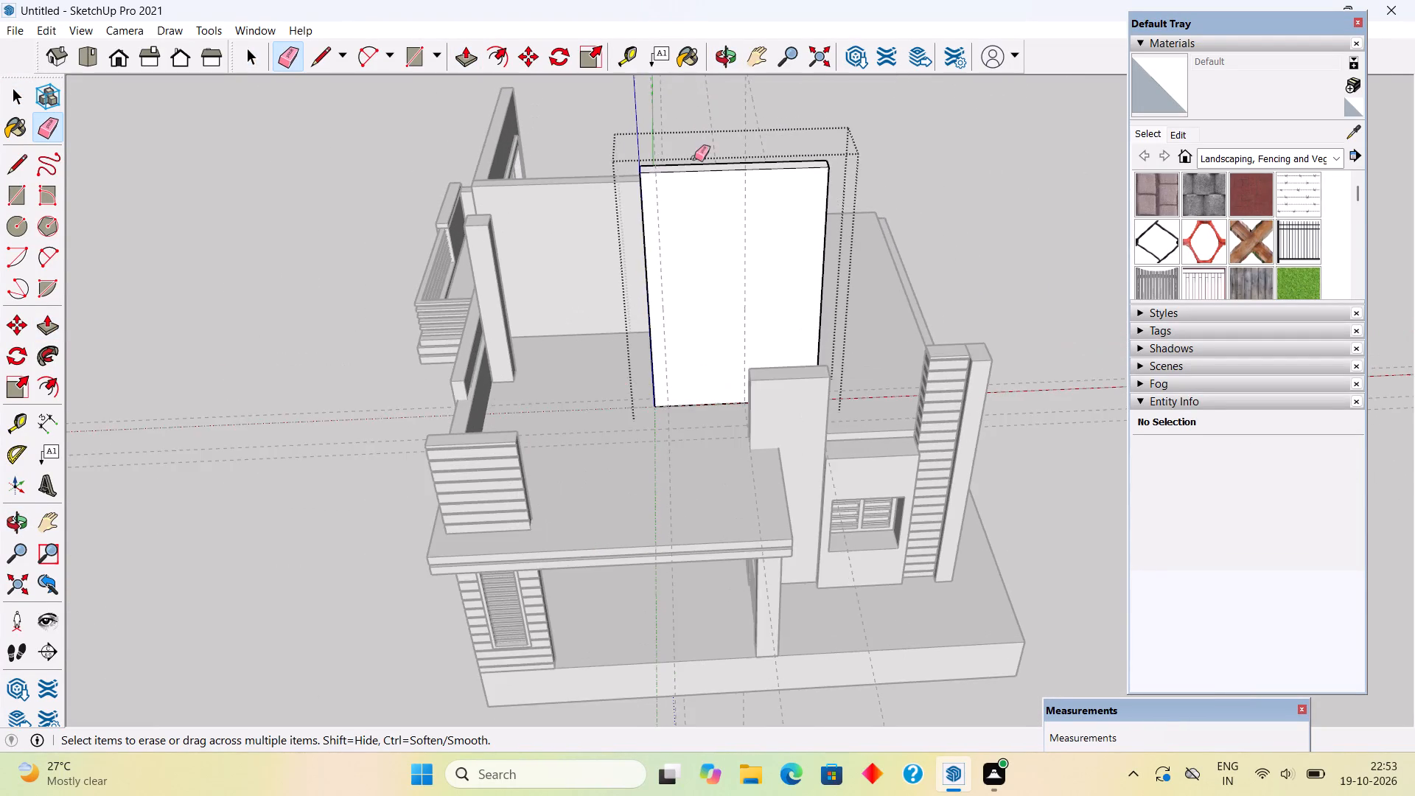
{"action": "scroll", "coordinate": [710, 222], "scroll_direction": "up", "scroll_amount": 4}
{"action": "key", "text": "r"}
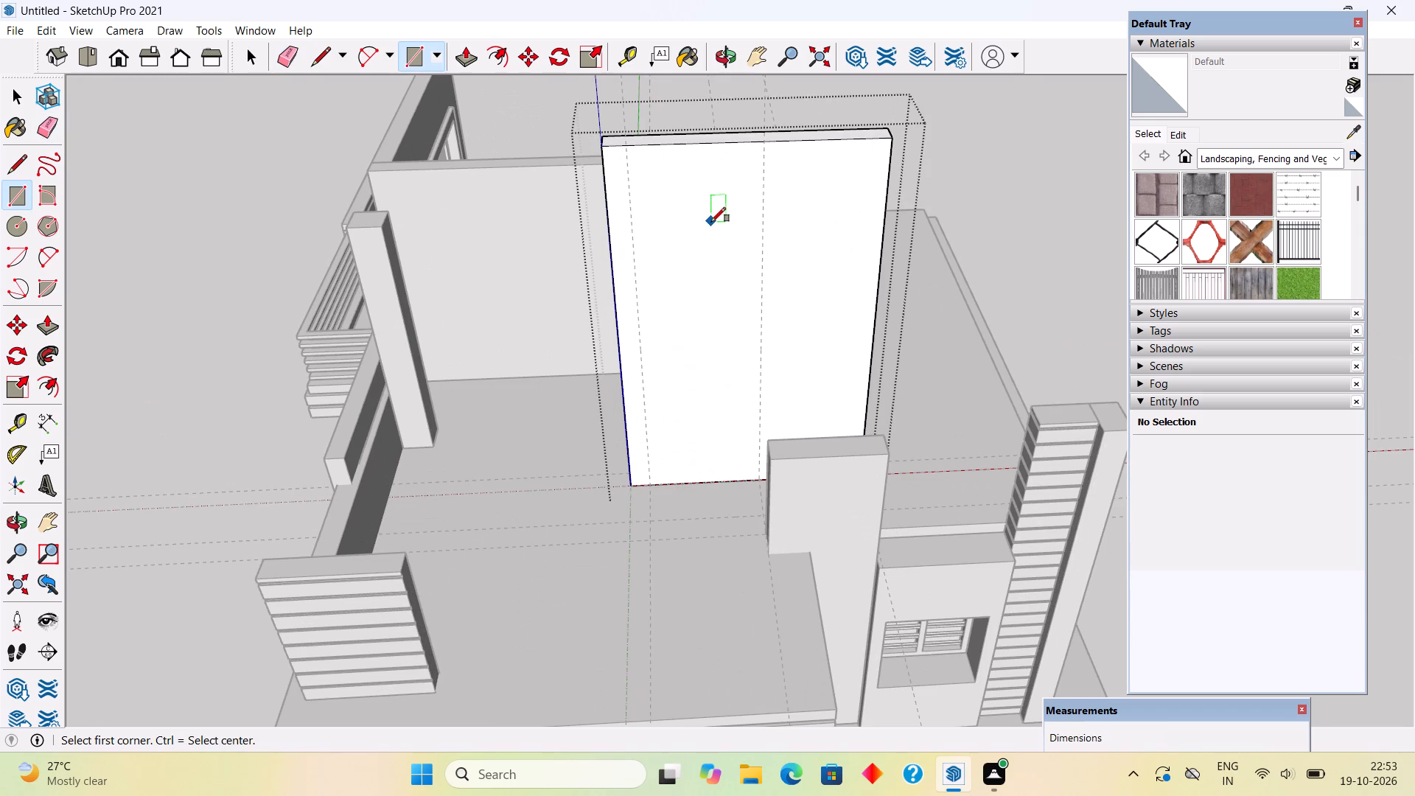
{"action": "left_click", "coordinate": [624, 148]}
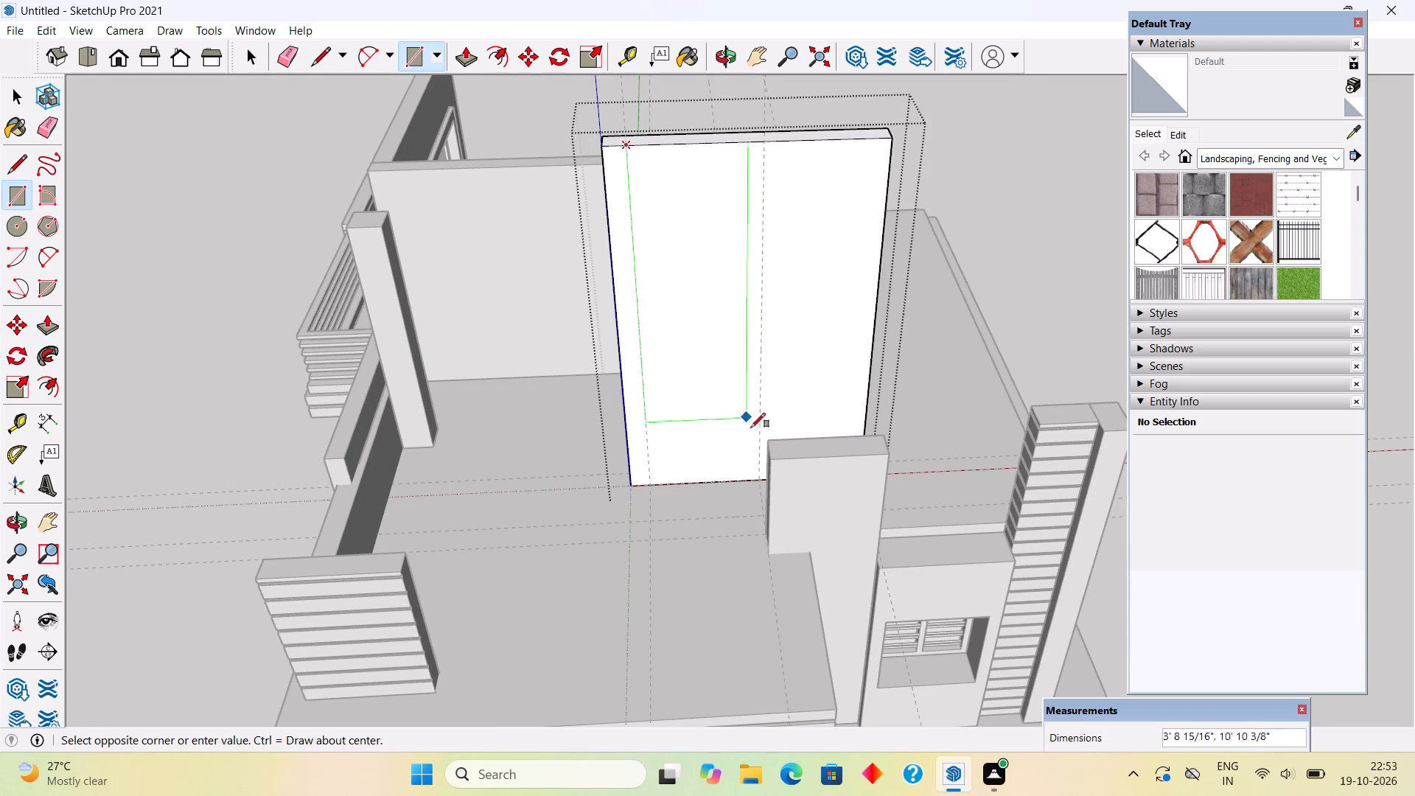
{"action": "left_click", "coordinate": [758, 483]}
{"action": "key", "text": "p"}
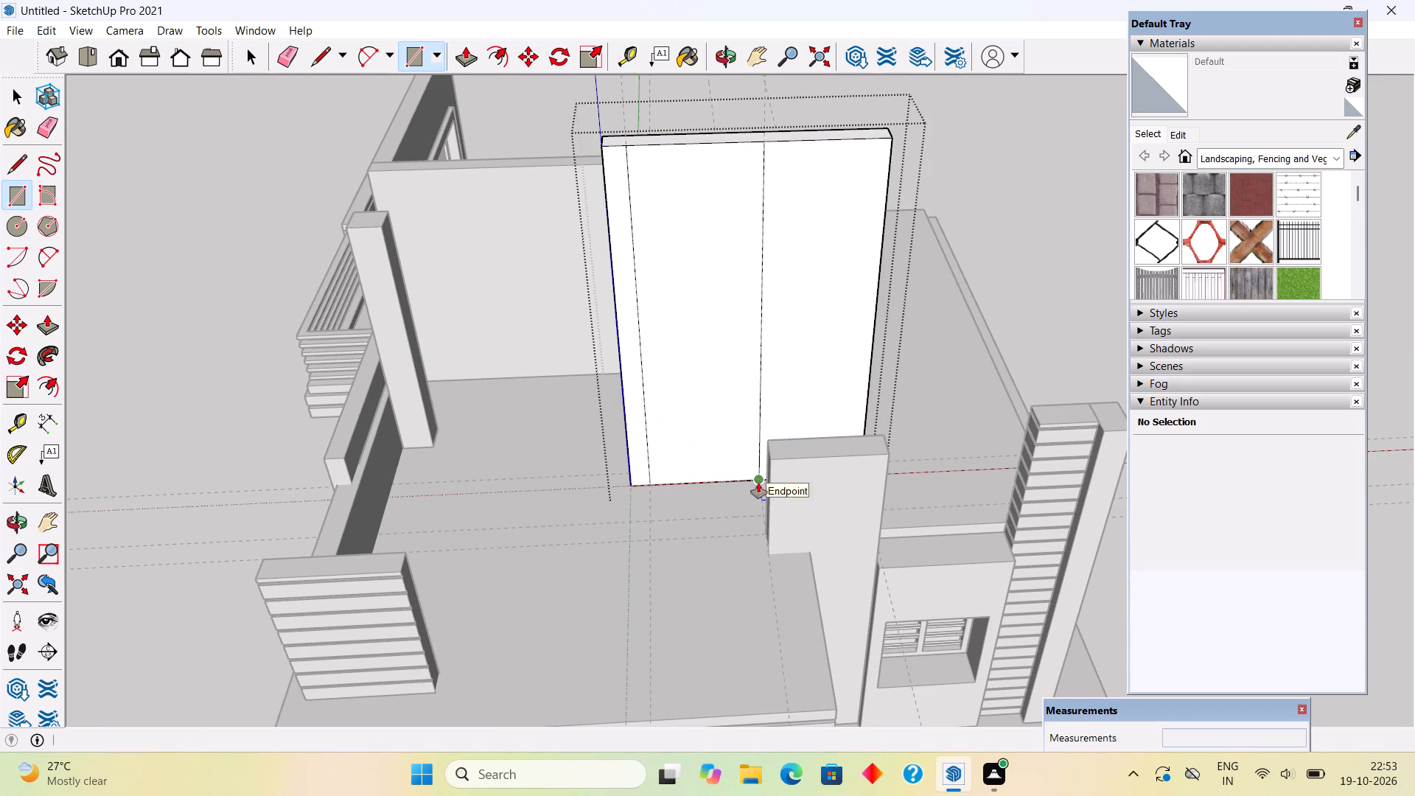
{"action": "left_click", "coordinate": [709, 444]}
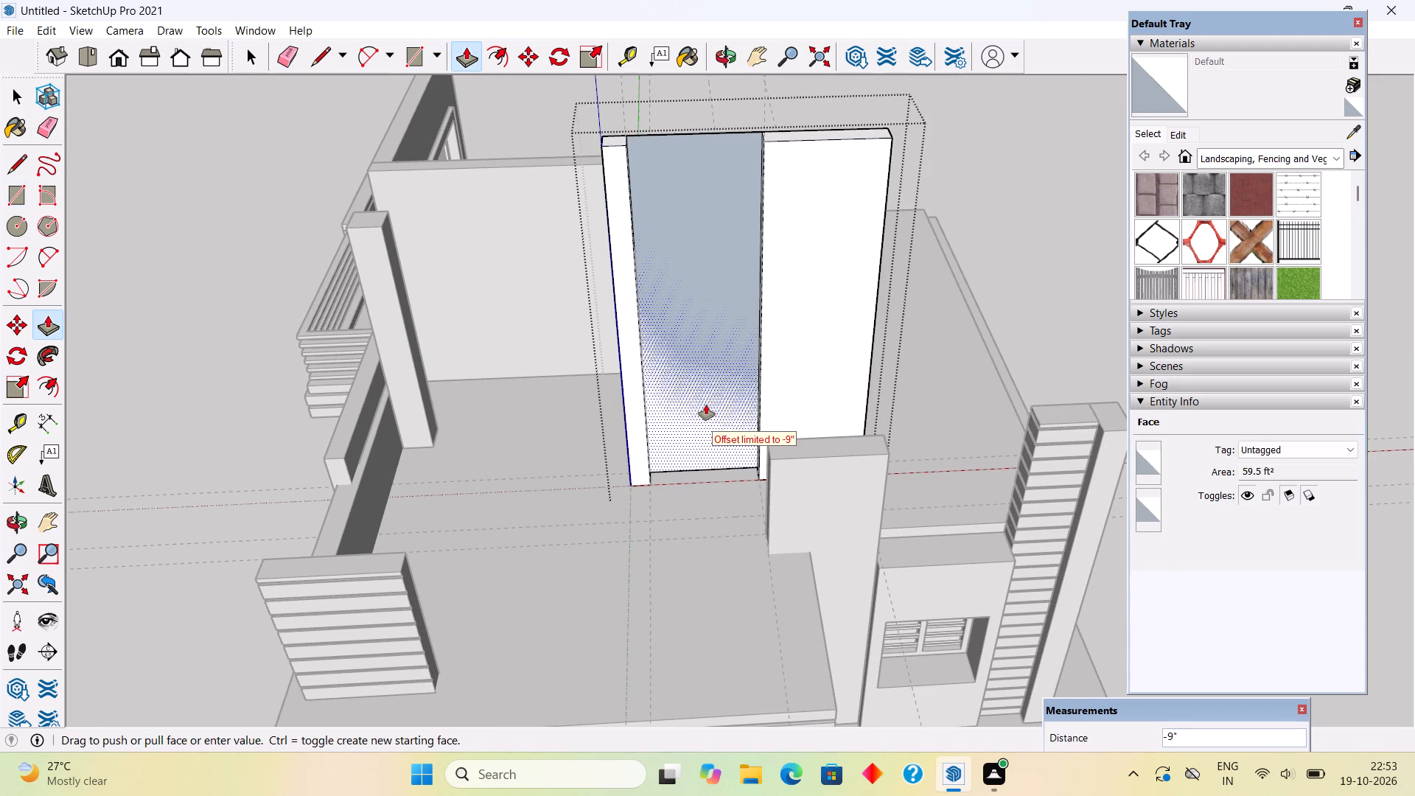
{"action": "type", "text": "8\""}
{"action": "key", "text": "Return"}
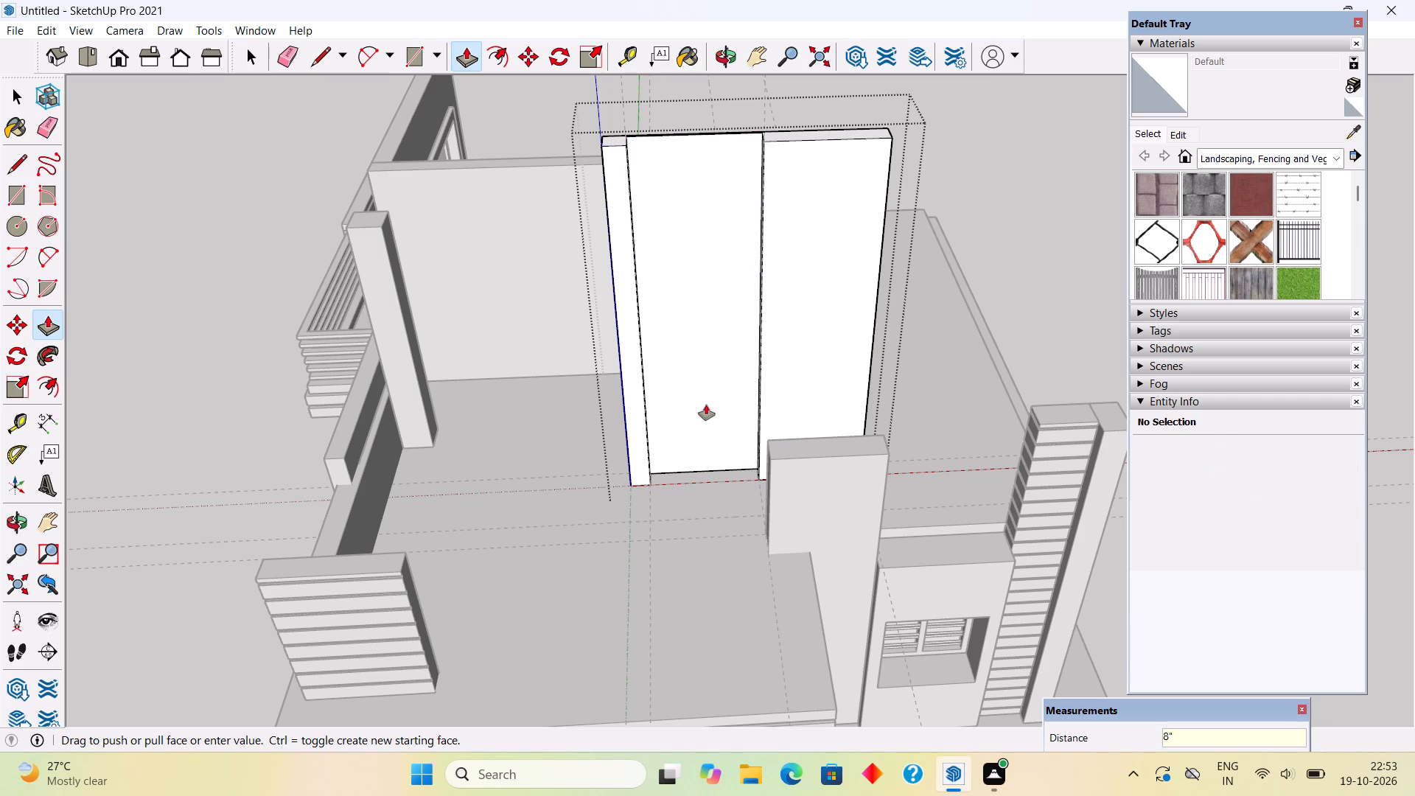
{"action": "key", "text": "space"}
{"action": "scroll", "coordinate": [706, 405], "scroll_direction": "down", "scroll_amount": 6}
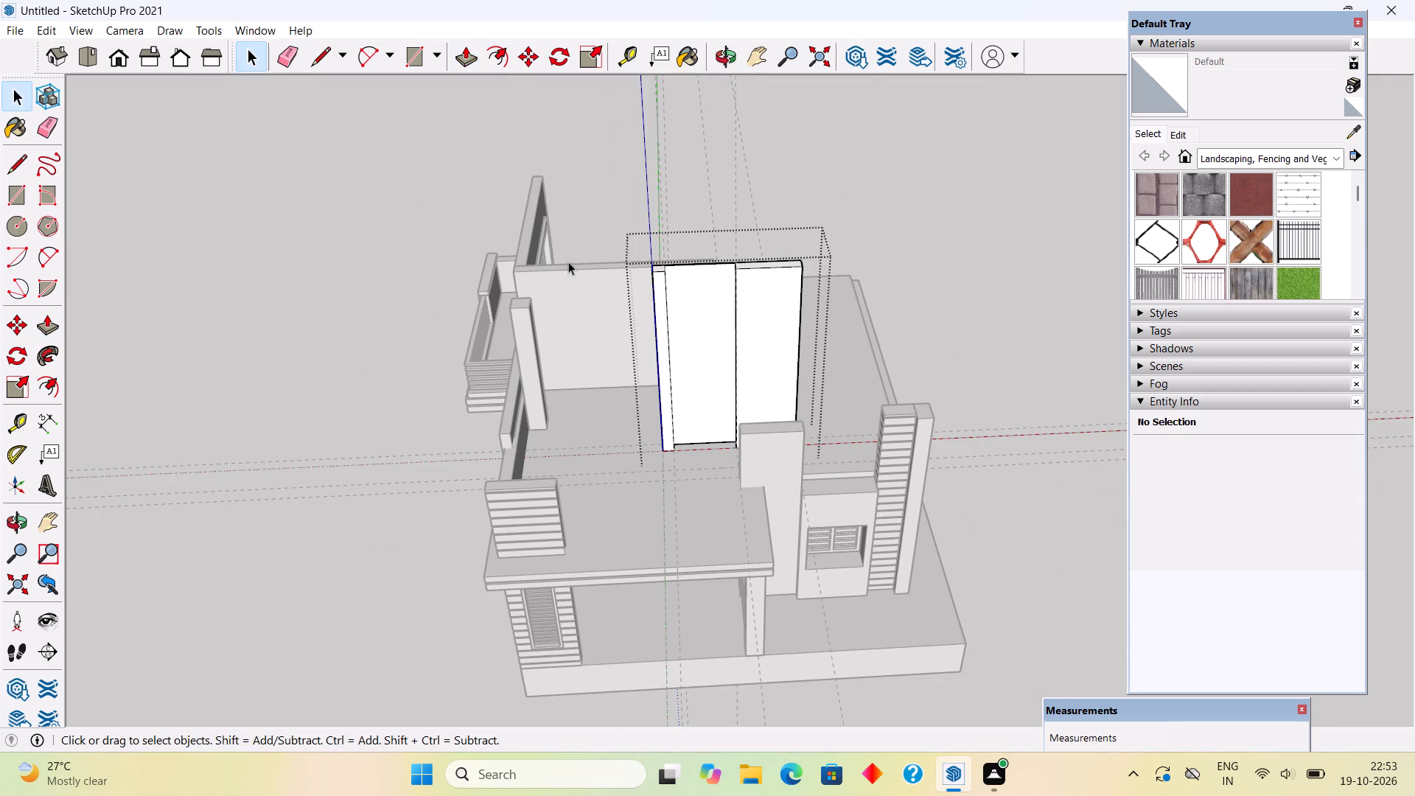
{"action": "left_click", "coordinate": [402, 103]}
Draw a full-height 4' 3" by 14' rectangle across the opening of the recess in the upper-floor front wall.
{"action": "middle_click_drag", "start_coordinate": [688, 401], "coordinate": [687, 385]}
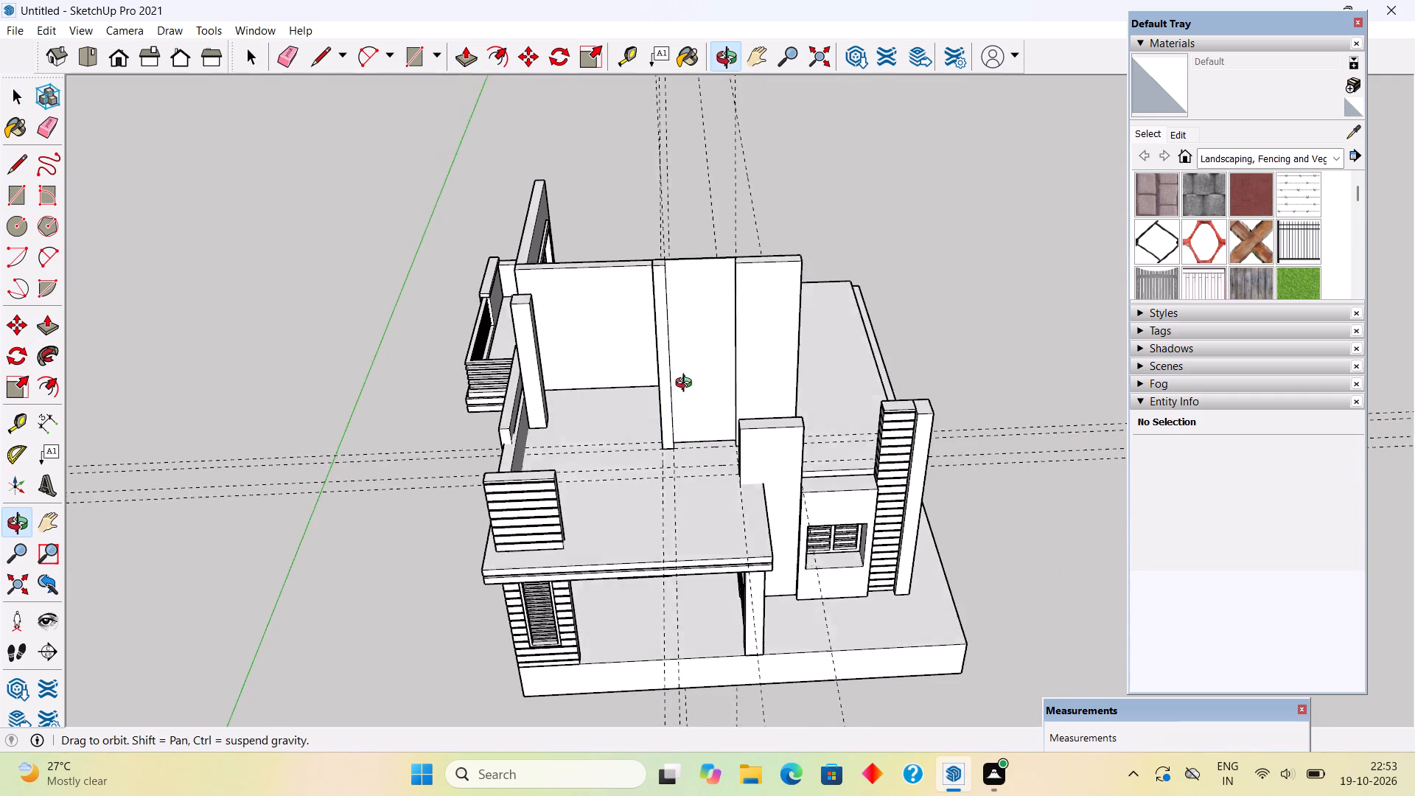
{"action": "middle_click_drag", "start_coordinate": [687, 385], "coordinate": [698, 242]}
{"action": "scroll", "coordinate": [768, 351], "scroll_direction": "up", "scroll_amount": 5}
{"action": "scroll", "coordinate": [701, 450], "scroll_direction": "down", "scroll_amount": 4}
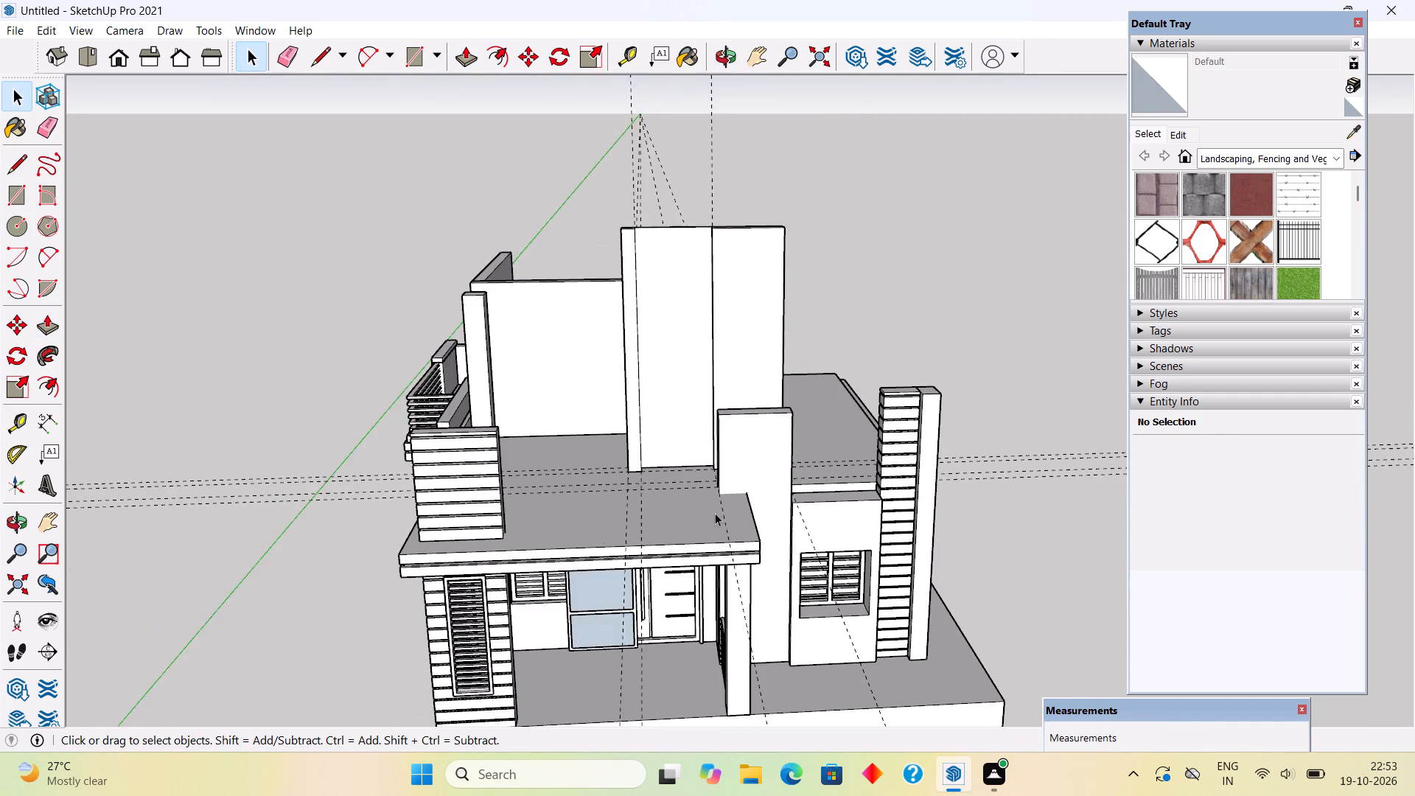
{"action": "scroll", "coordinate": [715, 513], "scroll_direction": "up", "scroll_amount": 1}
{"action": "middle_click_drag", "start_coordinate": [715, 513], "coordinate": [775, 478]}
{"action": "scroll", "coordinate": [770, 172], "scroll_direction": "up", "scroll_amount": 9}
{"action": "key", "text": "r"}
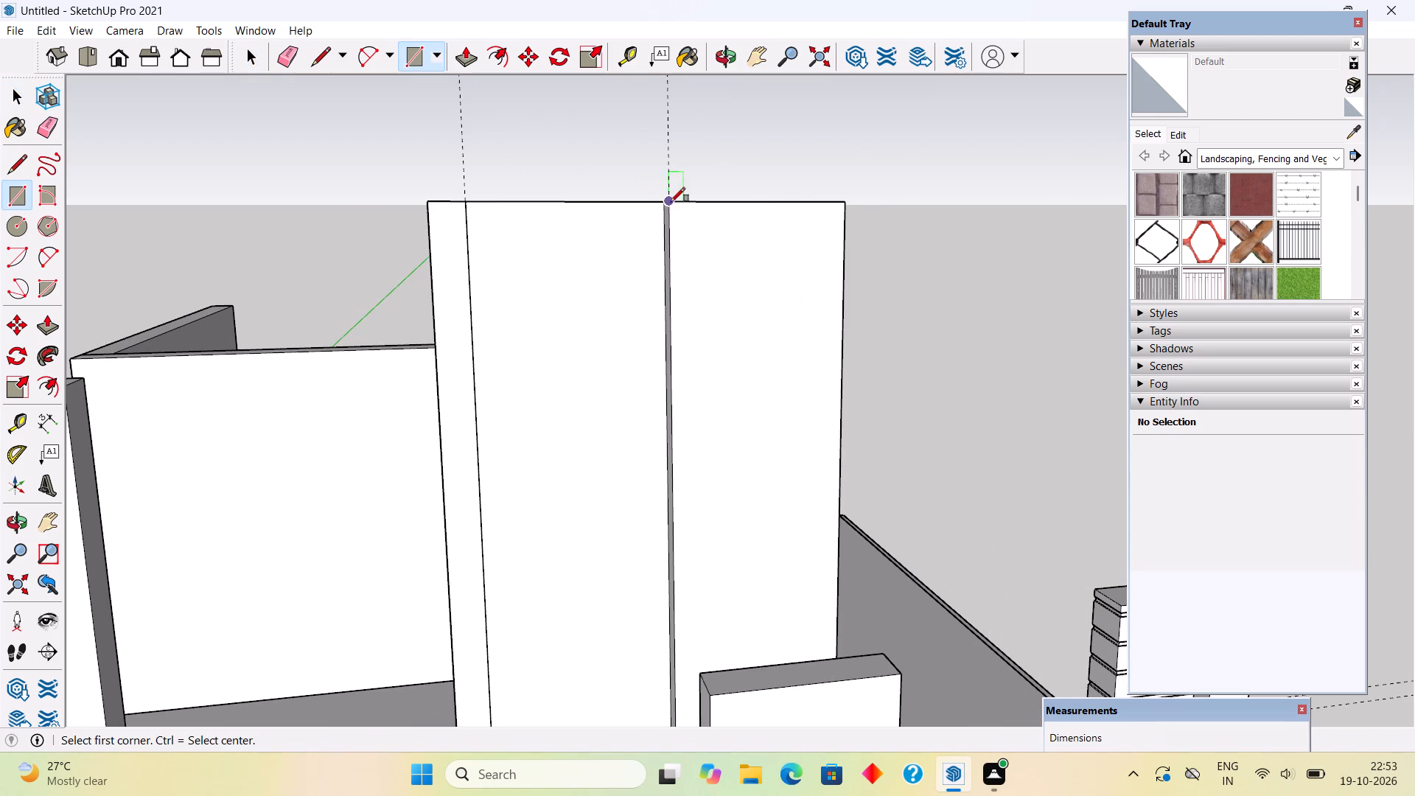
{"action": "scroll", "coordinate": [657, 206], "scroll_direction": "up", "scroll_amount": 5}
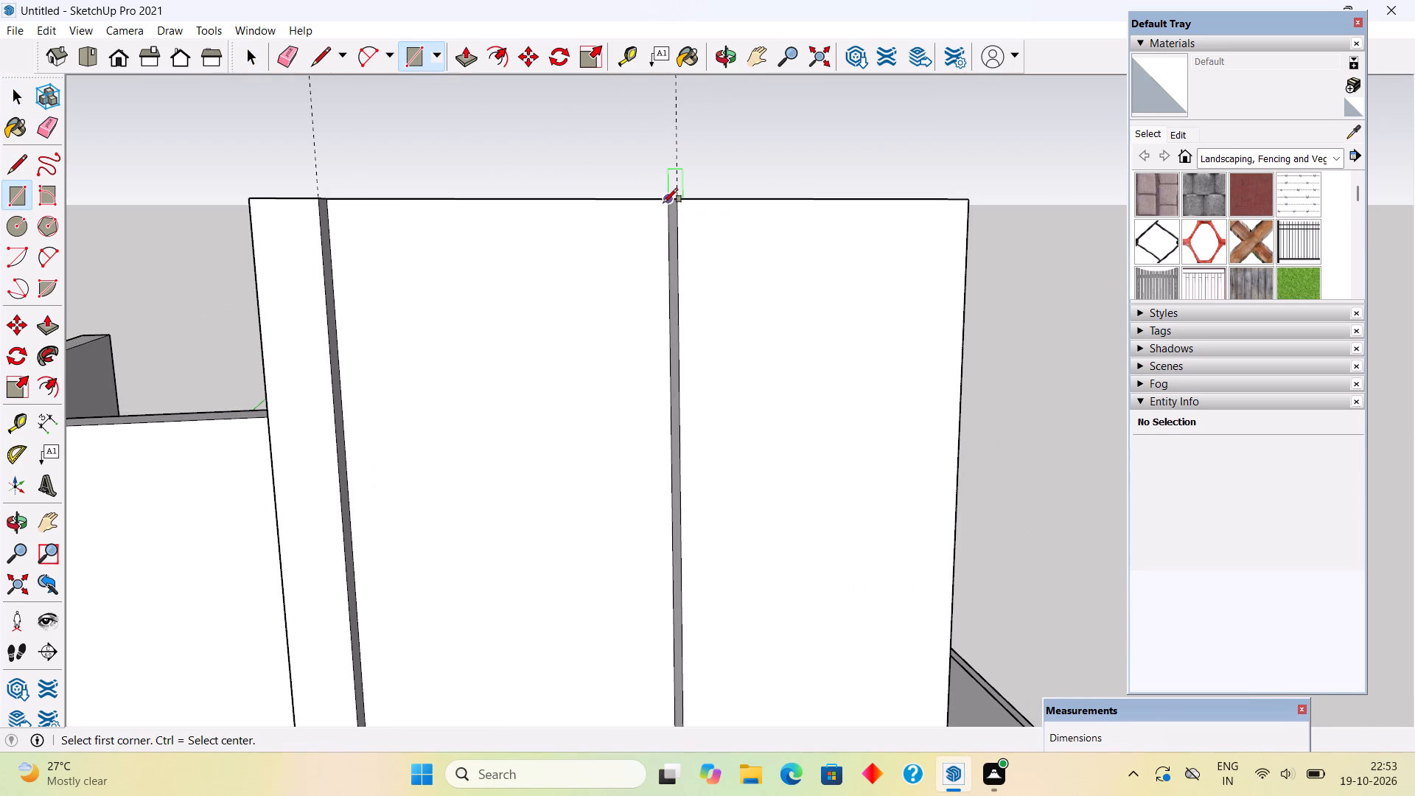
{"action": "left_click", "coordinate": [663, 203]}
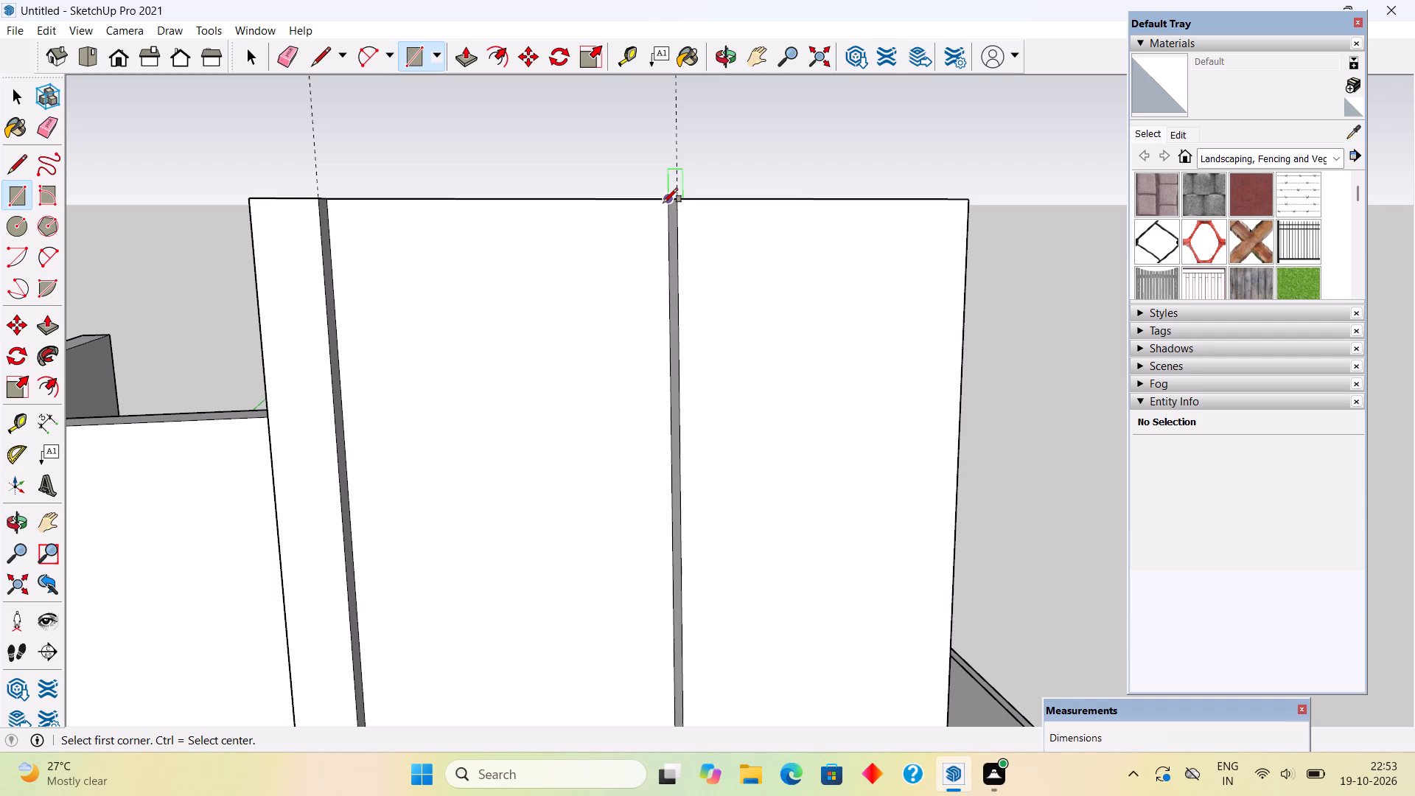
{"action": "left_click", "coordinate": [663, 203]}
{"action": "scroll", "coordinate": [572, 307], "scroll_direction": "down", "scroll_amount": 11}
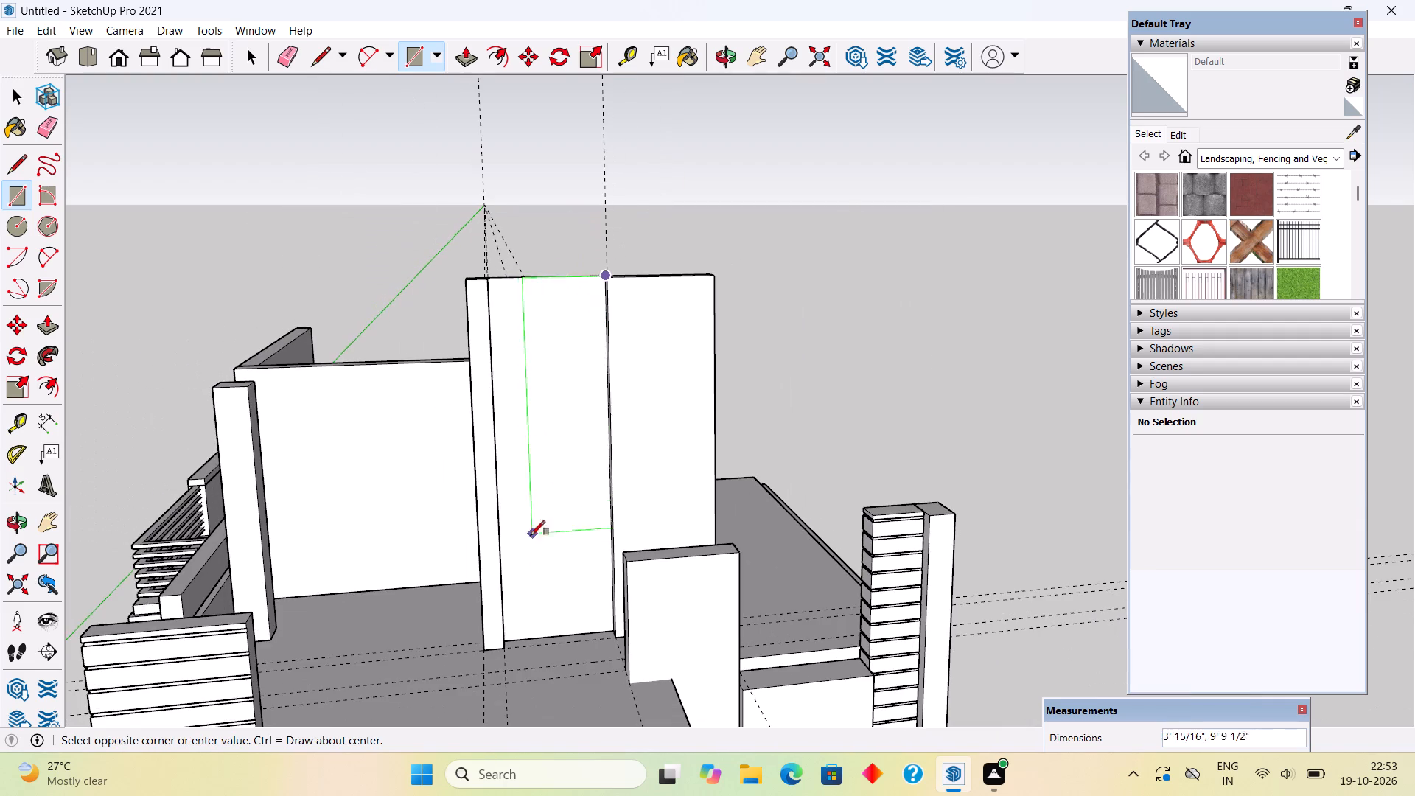
{"action": "scroll", "coordinate": [515, 669], "scroll_direction": "up", "scroll_amount": 9}
{"action": "middle_click_drag", "start_coordinate": [507, 598], "coordinate": [407, 590]}
{"action": "scroll", "coordinate": [403, 584], "scroll_direction": "up", "scroll_amount": 5}
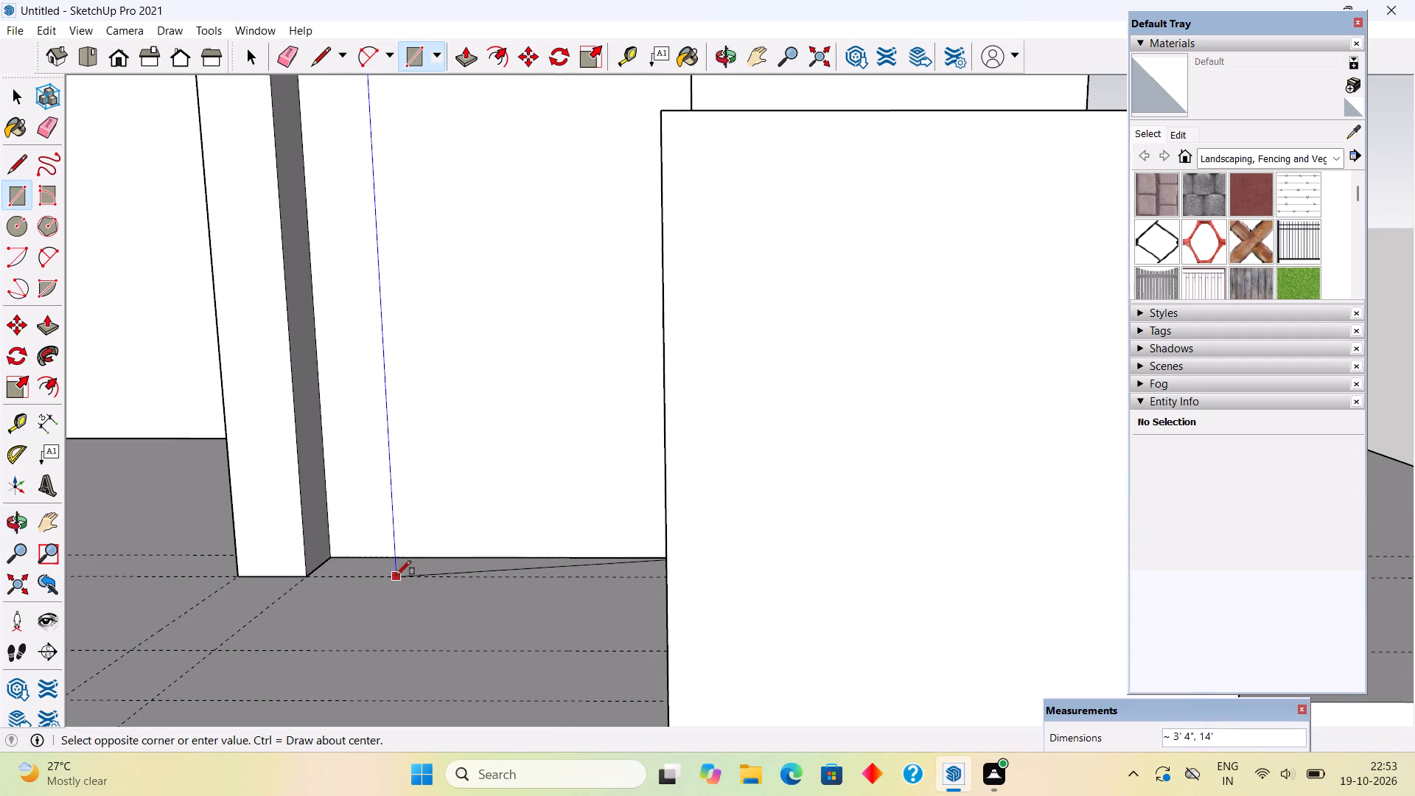
{"action": "left_click", "coordinate": [335, 556]}
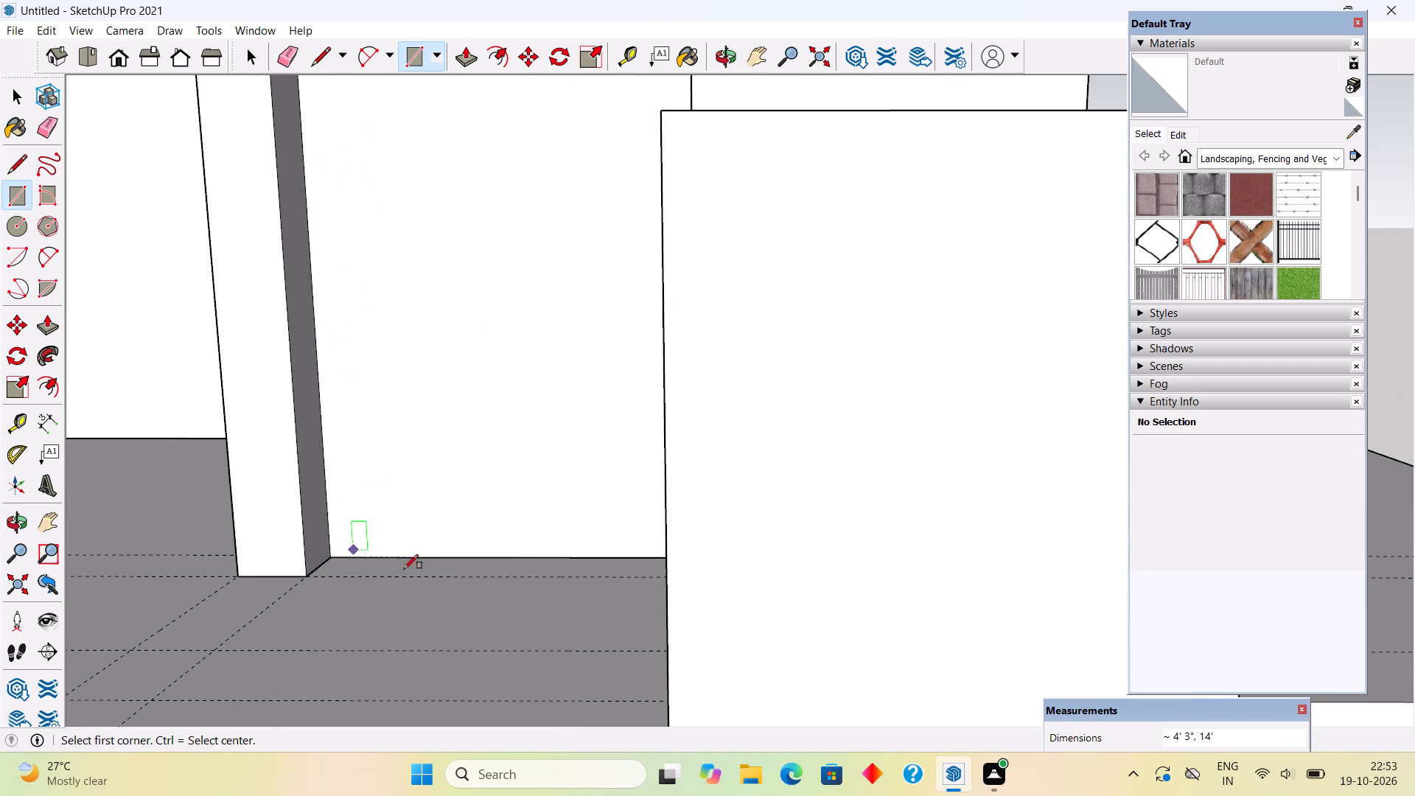
Extrude the recess rectangle 6" with Push/Pull and make the resulting panel a group.
{"action": "key", "text": "p"}
{"action": "left_click", "coordinate": [433, 494]}
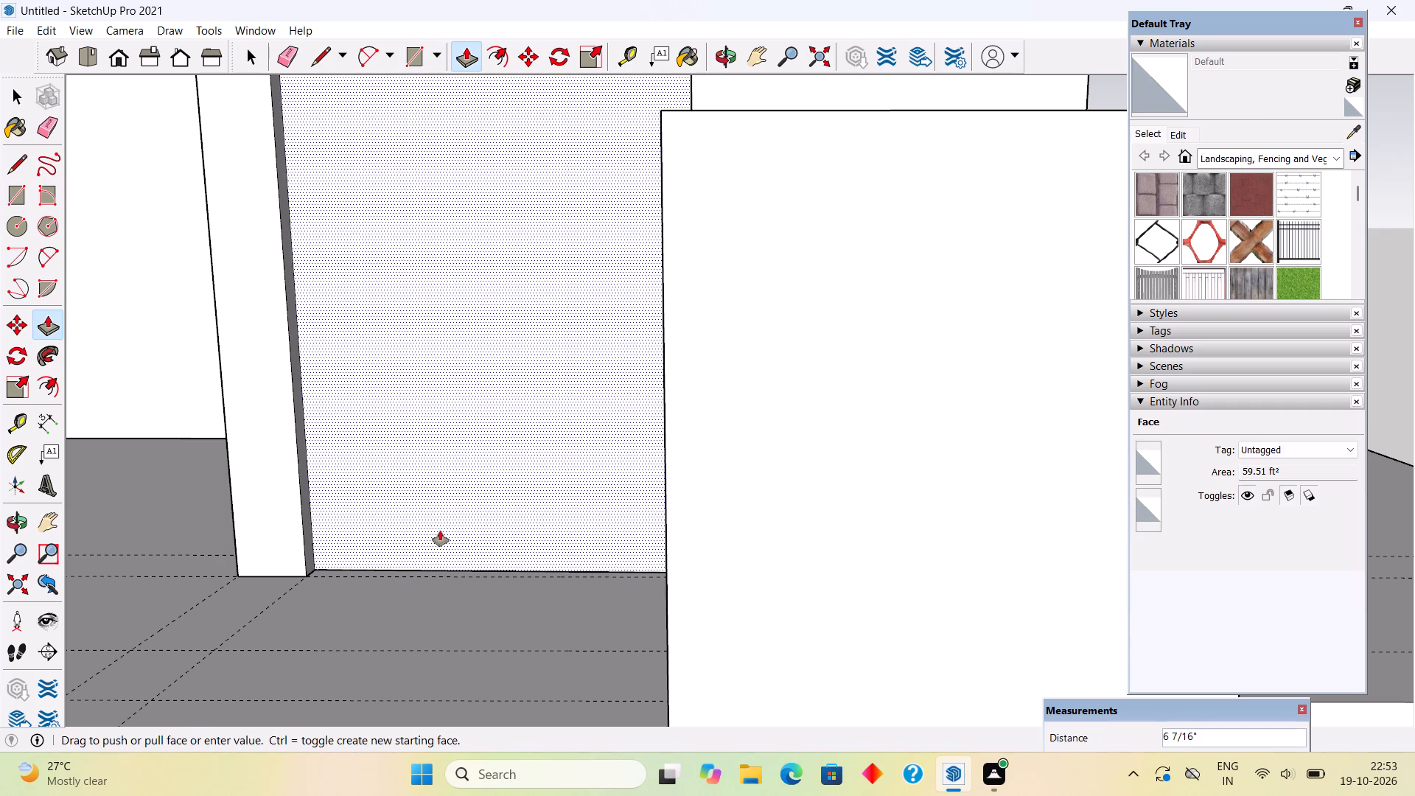
{"action": "type", "text": "6\""}
{"action": "key", "text": "Return"}
{"action": "key", "text": "space"}
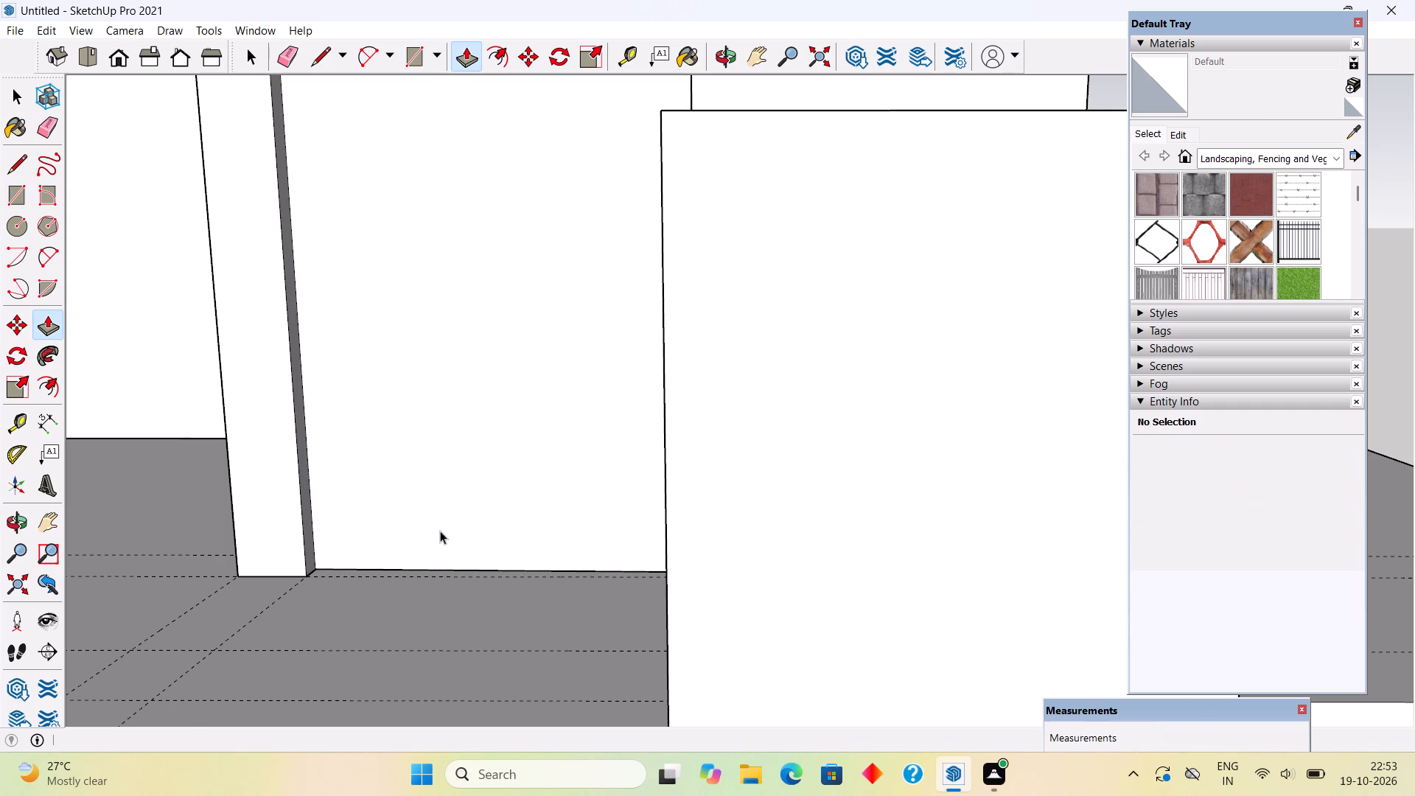
{"action": "triple_click", "coordinate": [470, 549]}
{"action": "right_click", "coordinate": [470, 549]}
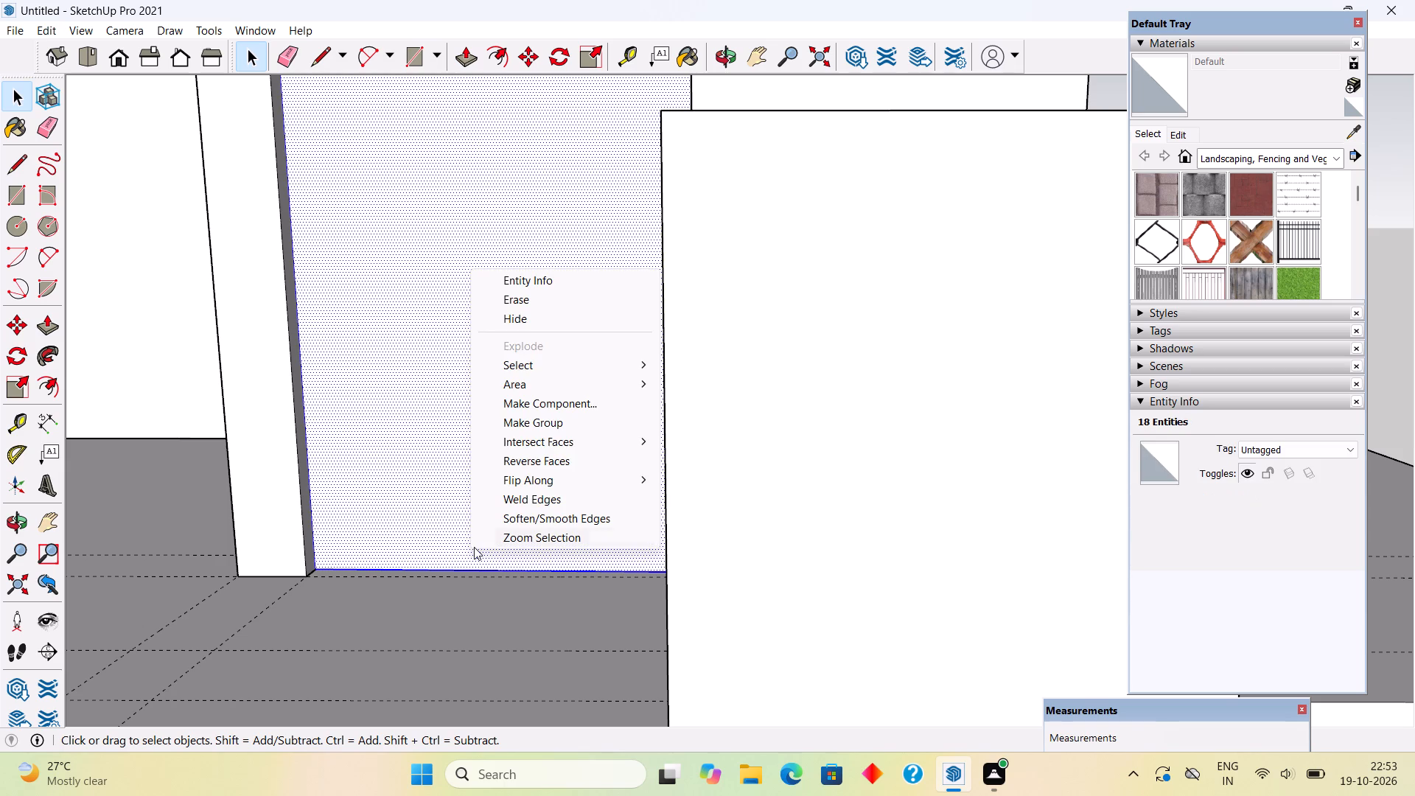
{"action": "left_click", "coordinate": [573, 416]}
{"action": "left_click", "coordinate": [560, 422]}
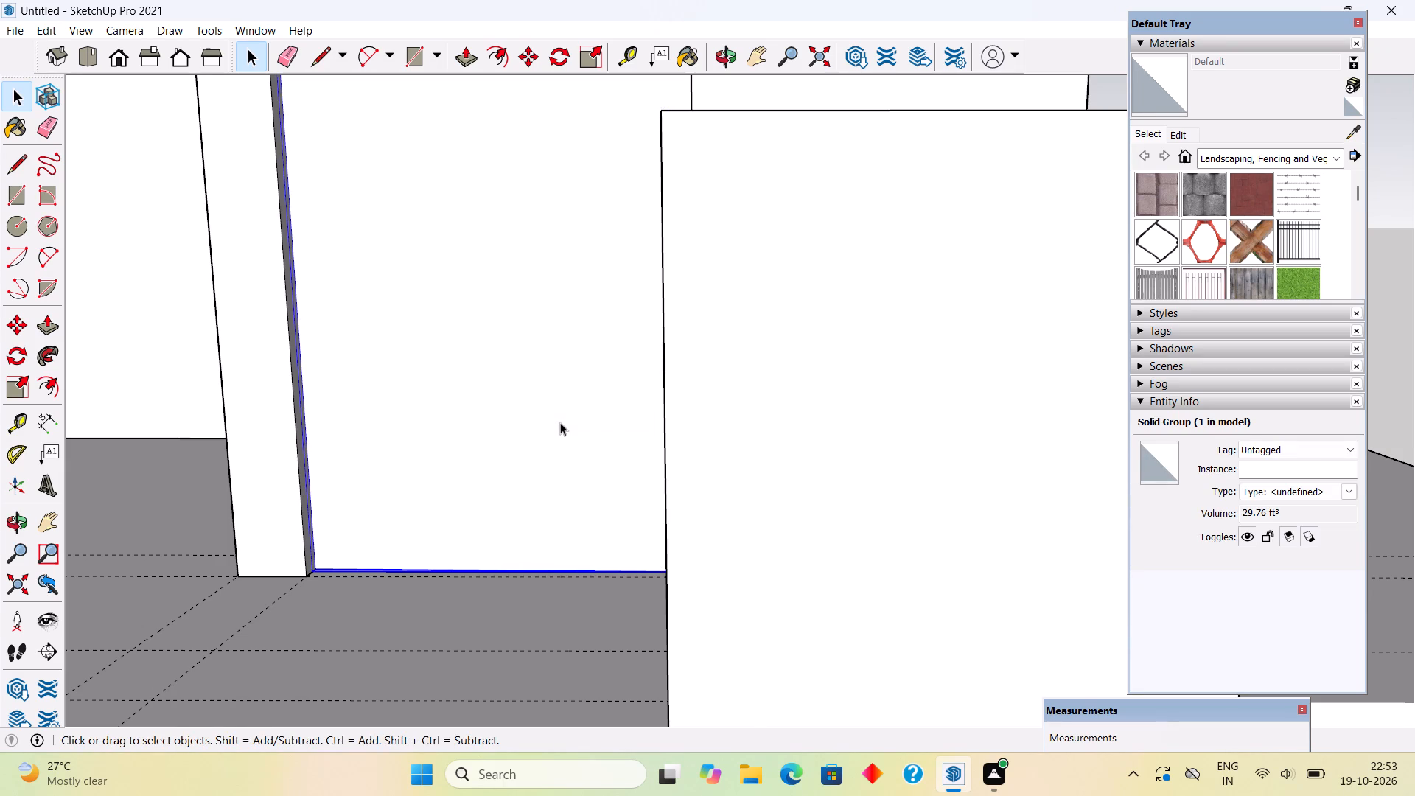
Invert the selection and hide everything in the model except the new panel group.
{"action": "right_click", "coordinate": [560, 422]}
{"action": "left_click", "coordinate": [593, 517]}
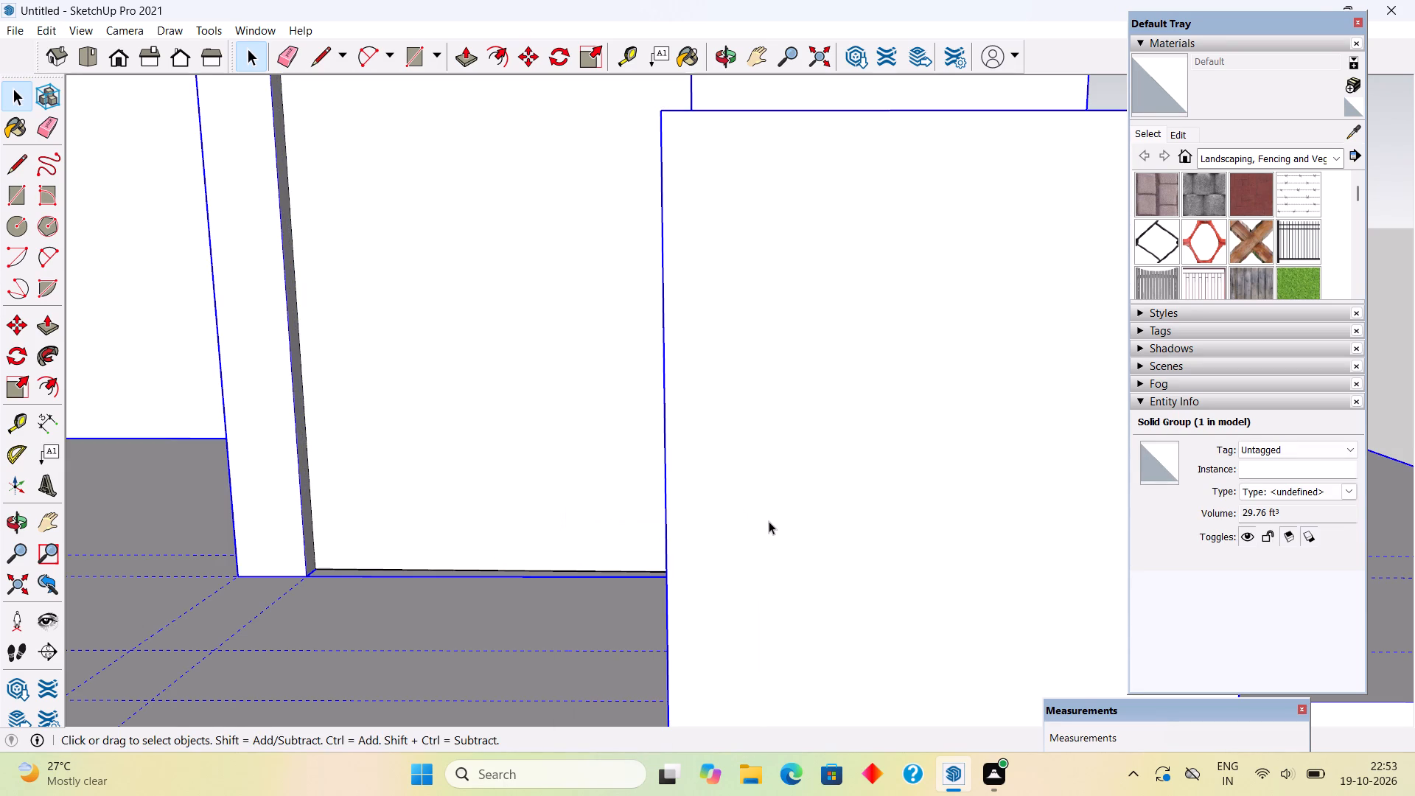
{"action": "right_click", "coordinate": [769, 521]}
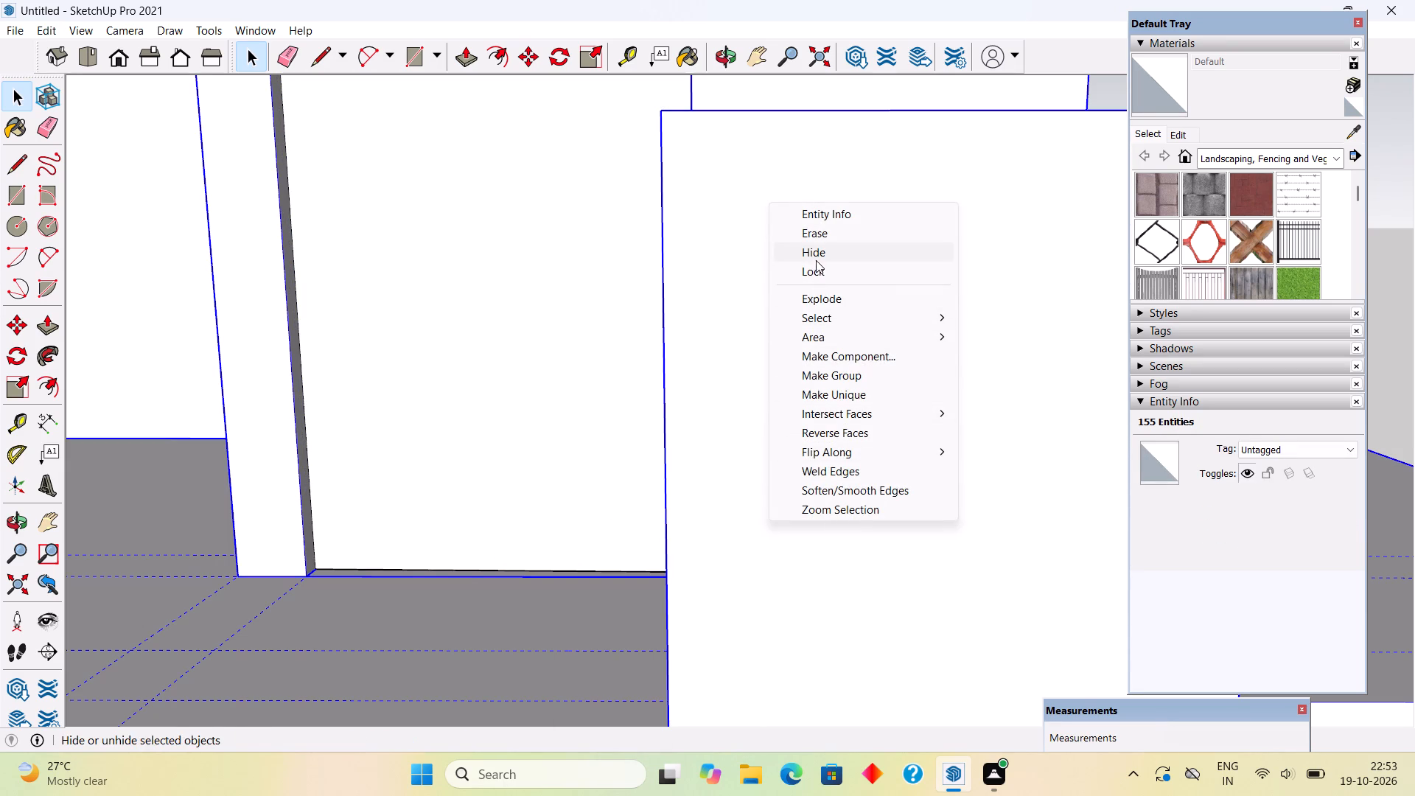
{"action": "left_click", "coordinate": [817, 260]}
Place horizontal guides on the panel's front face, one 4" below the top edge and another 1.5" below the first.
{"action": "scroll", "coordinate": [789, 335], "scroll_direction": "down", "scroll_amount": 5}
{"action": "scroll", "coordinate": [765, 417], "scroll_direction": "down", "scroll_amount": 16}
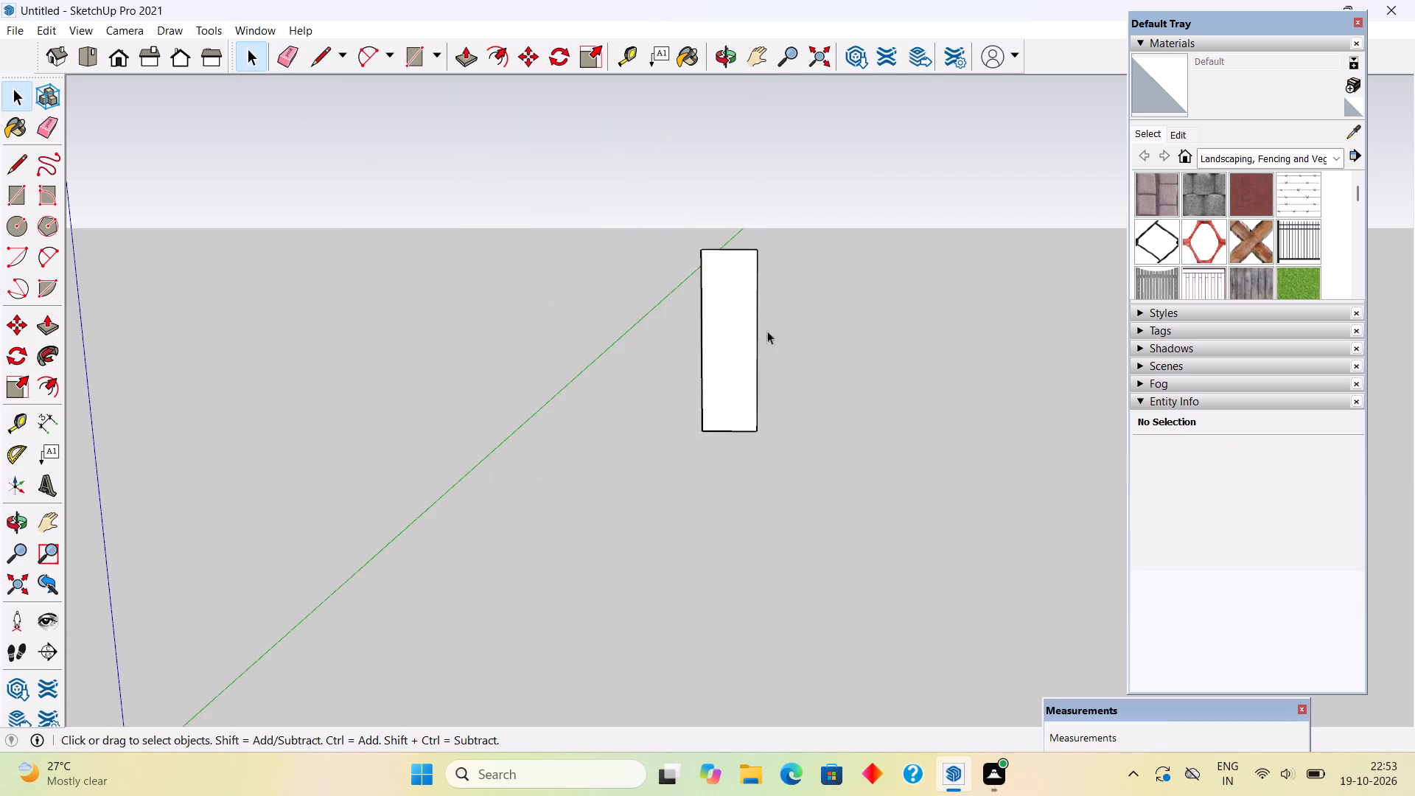
{"action": "scroll", "coordinate": [750, 249], "scroll_direction": "up", "scroll_amount": 9}
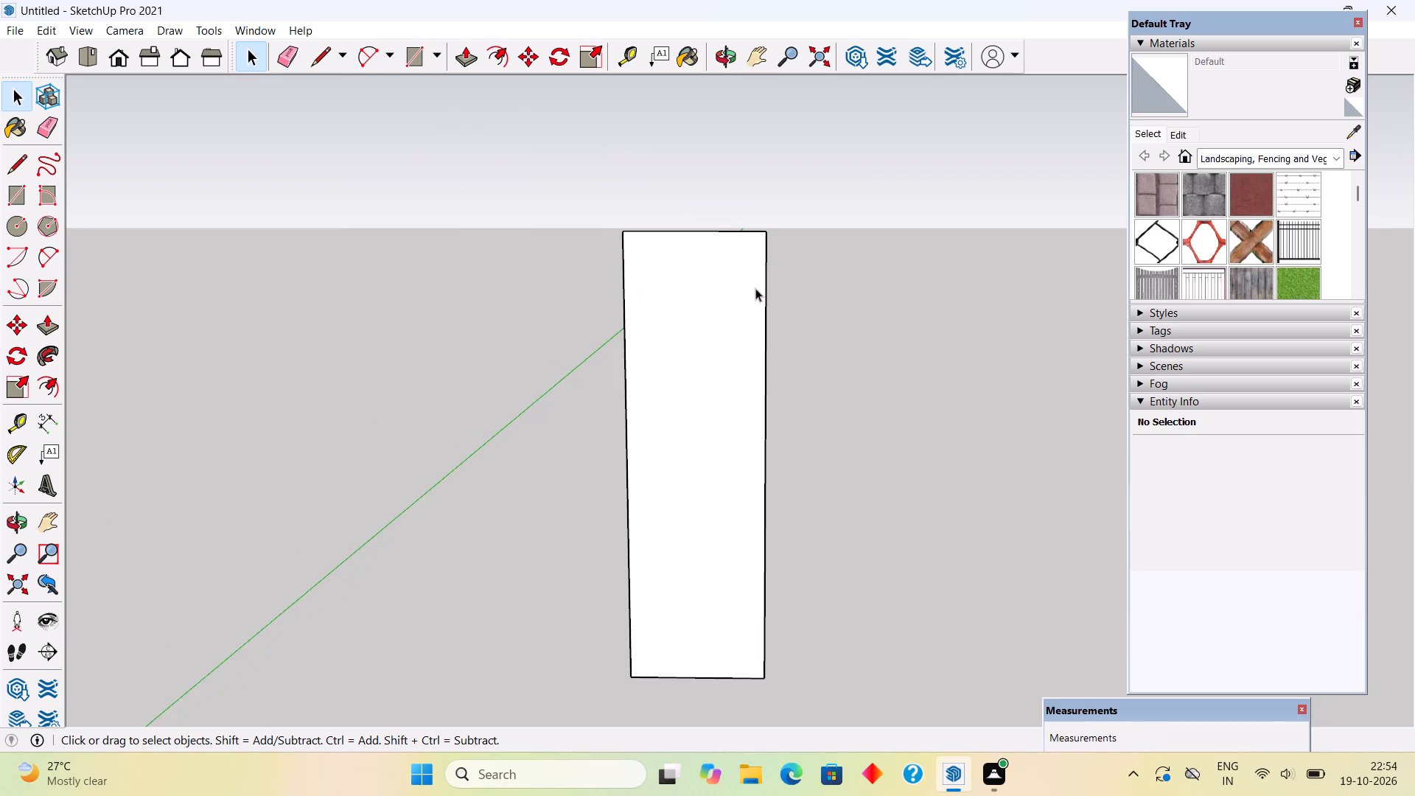
{"action": "key", "text": "t"}
{"action": "left_click", "coordinate": [732, 233]}
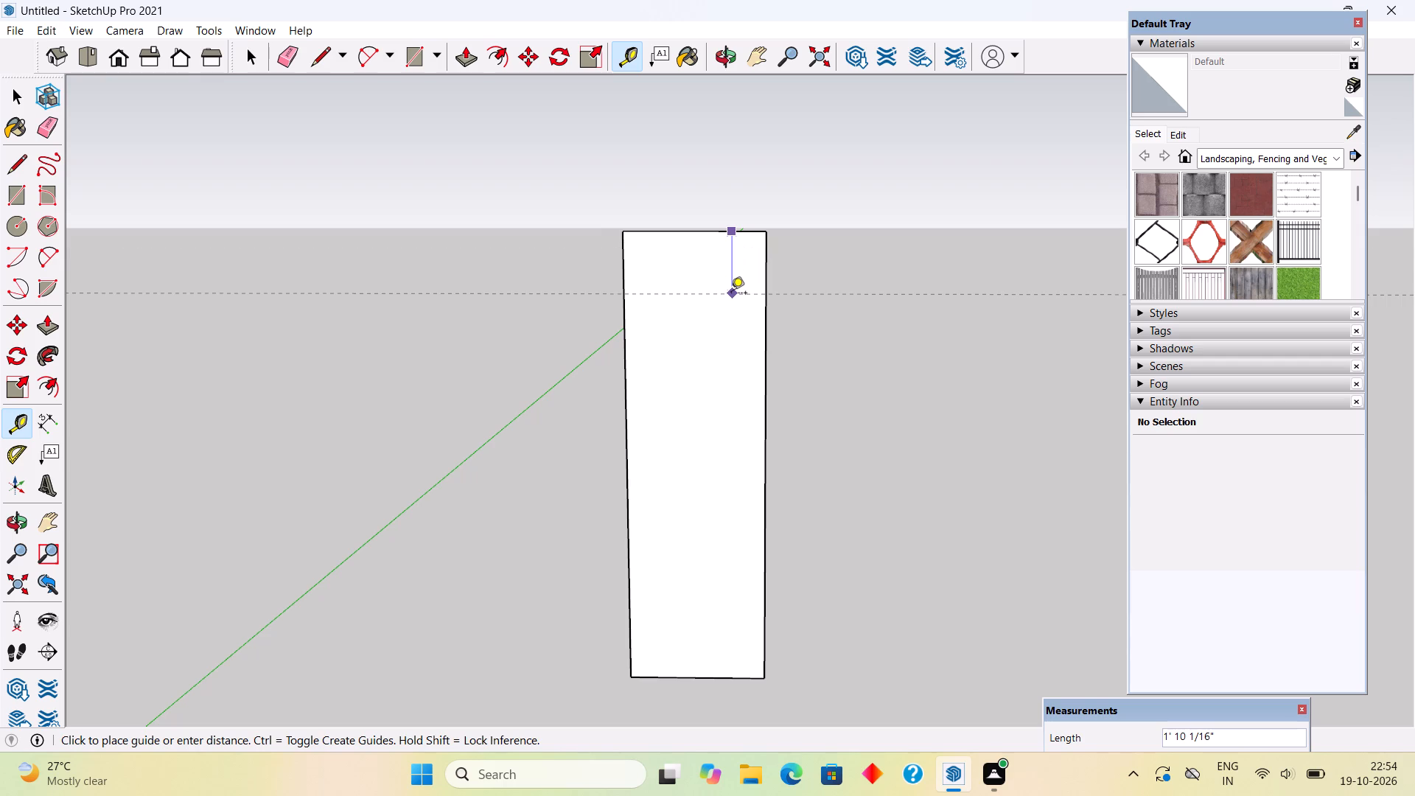
{"action": "type", "text": "4\""}
{"action": "key", "text": "Return"}
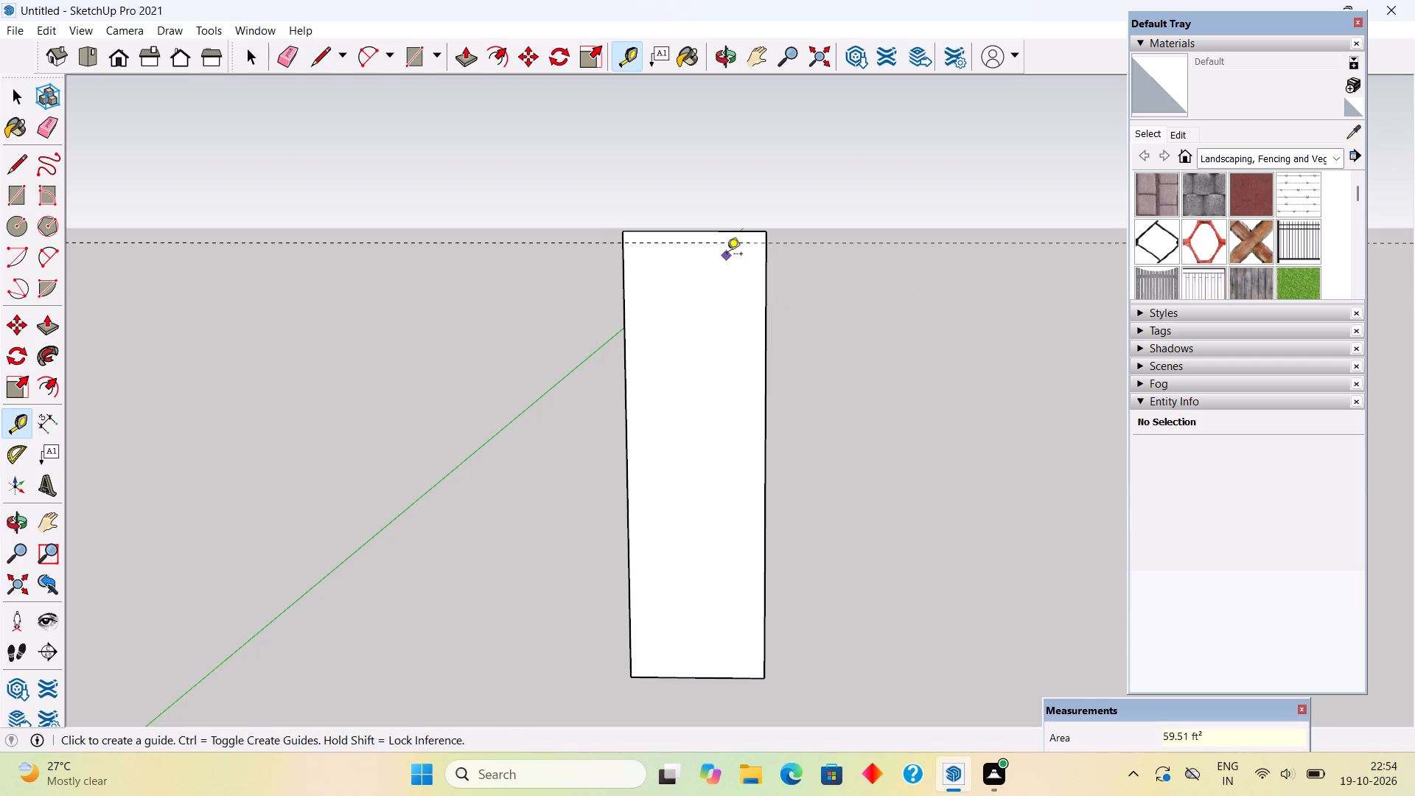
{"action": "left_click", "coordinate": [739, 240]}
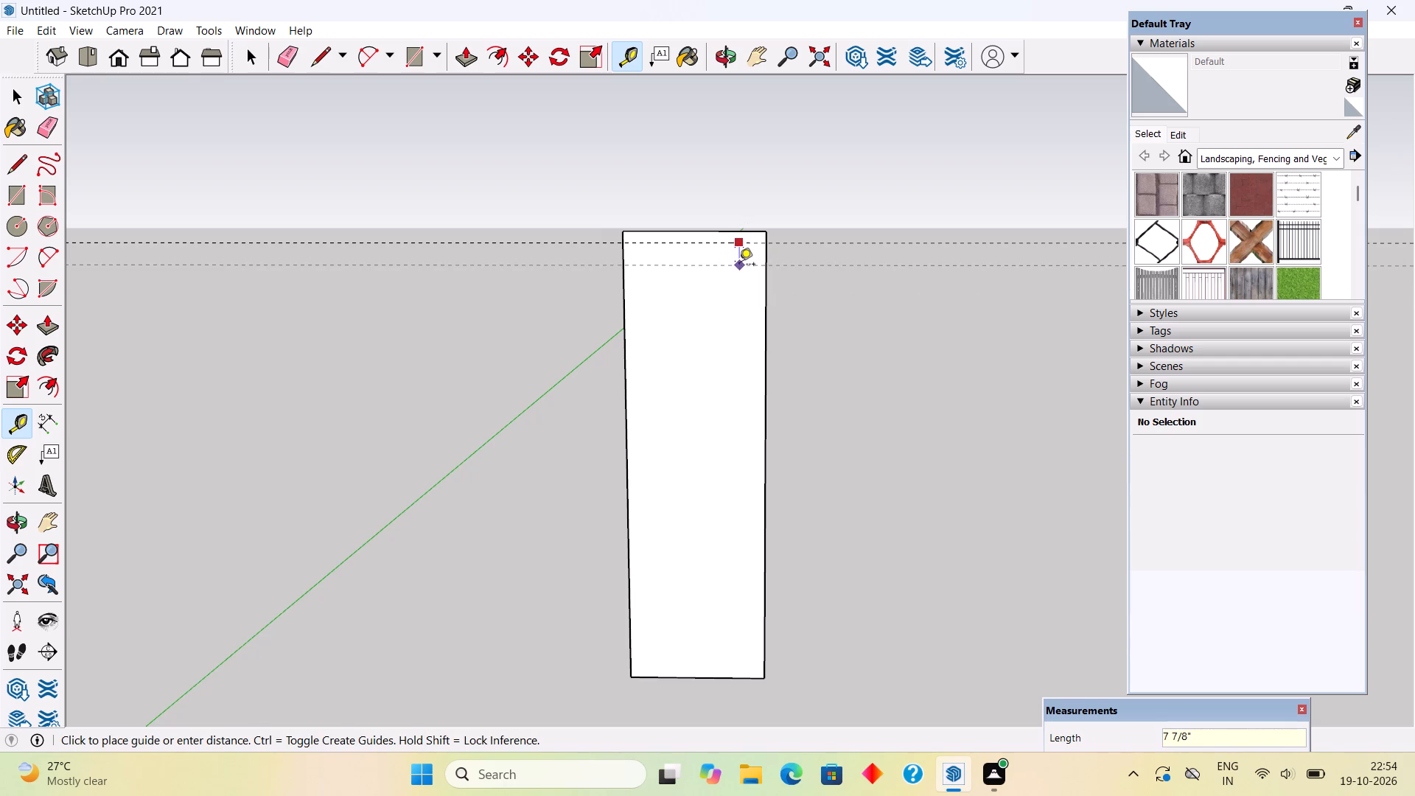
{"action": "type", "text": "1."}
{"action": "type", "text": "5\""}
{"action": "key", "text": "Return"}
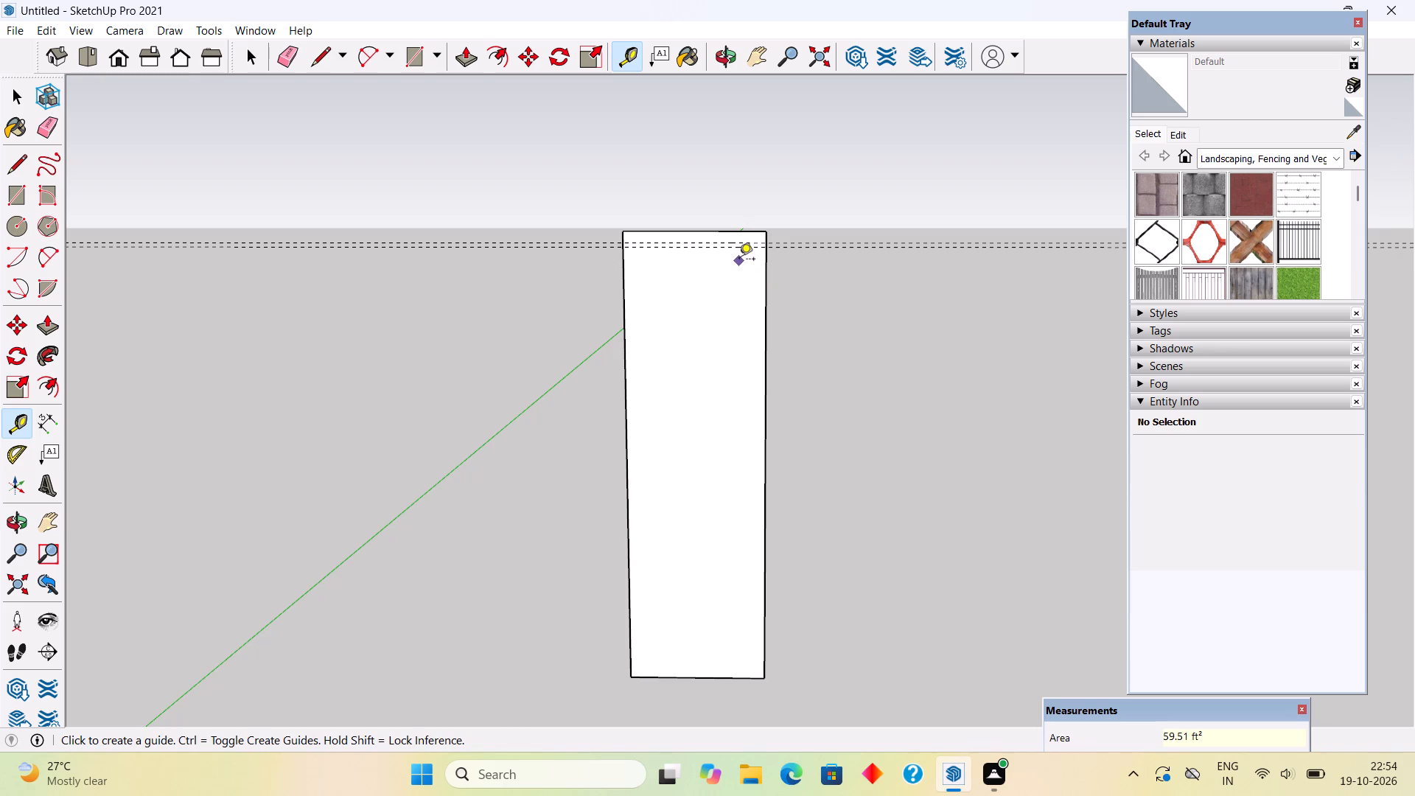
Select both horizontal guides and copy the pair downward at 8" spacing as an array of 30 copies.
{"action": "key", "text": "space"}
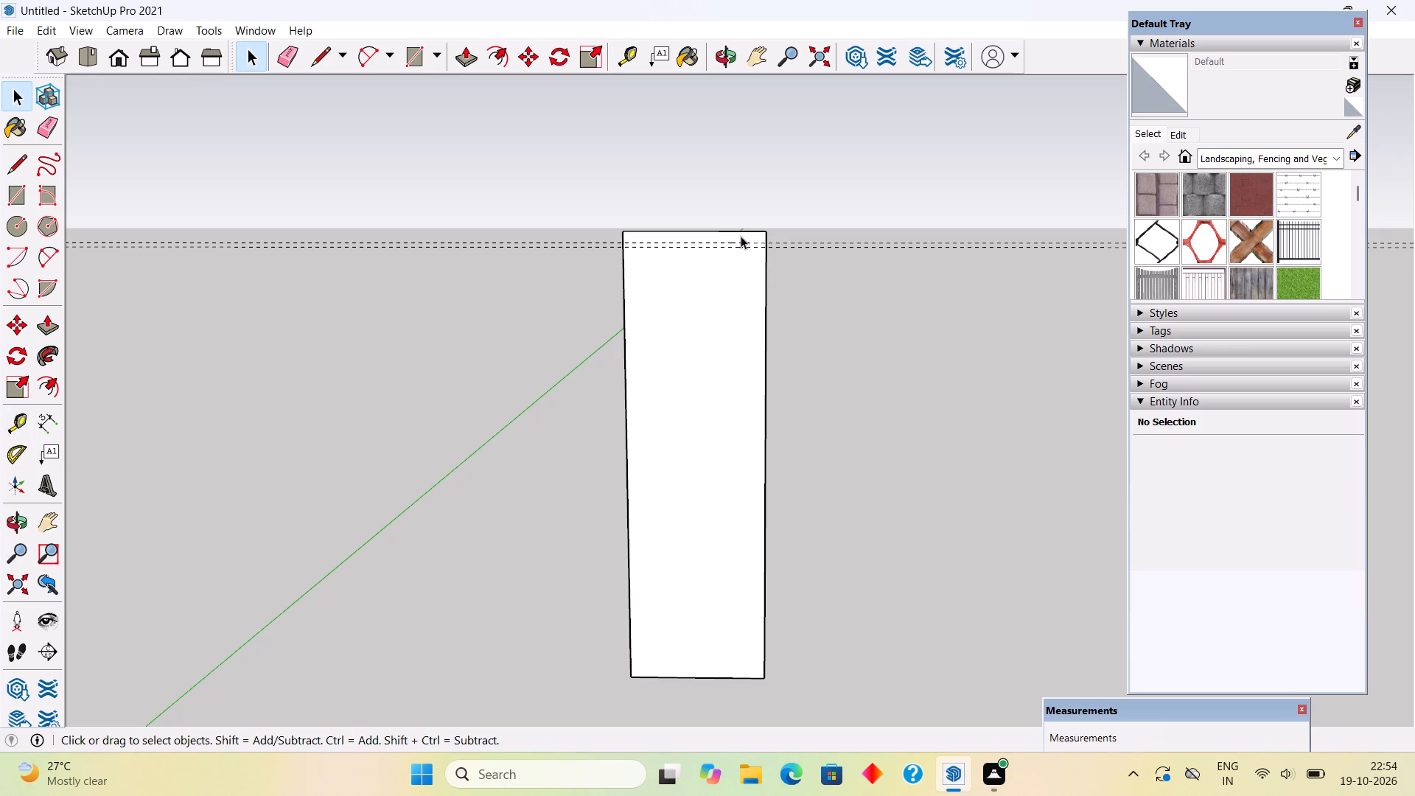
{"action": "left_click", "coordinate": [746, 240], "text": "ctrl"}
{"action": "left_click", "coordinate": [806, 198], "text": "ctrl"}
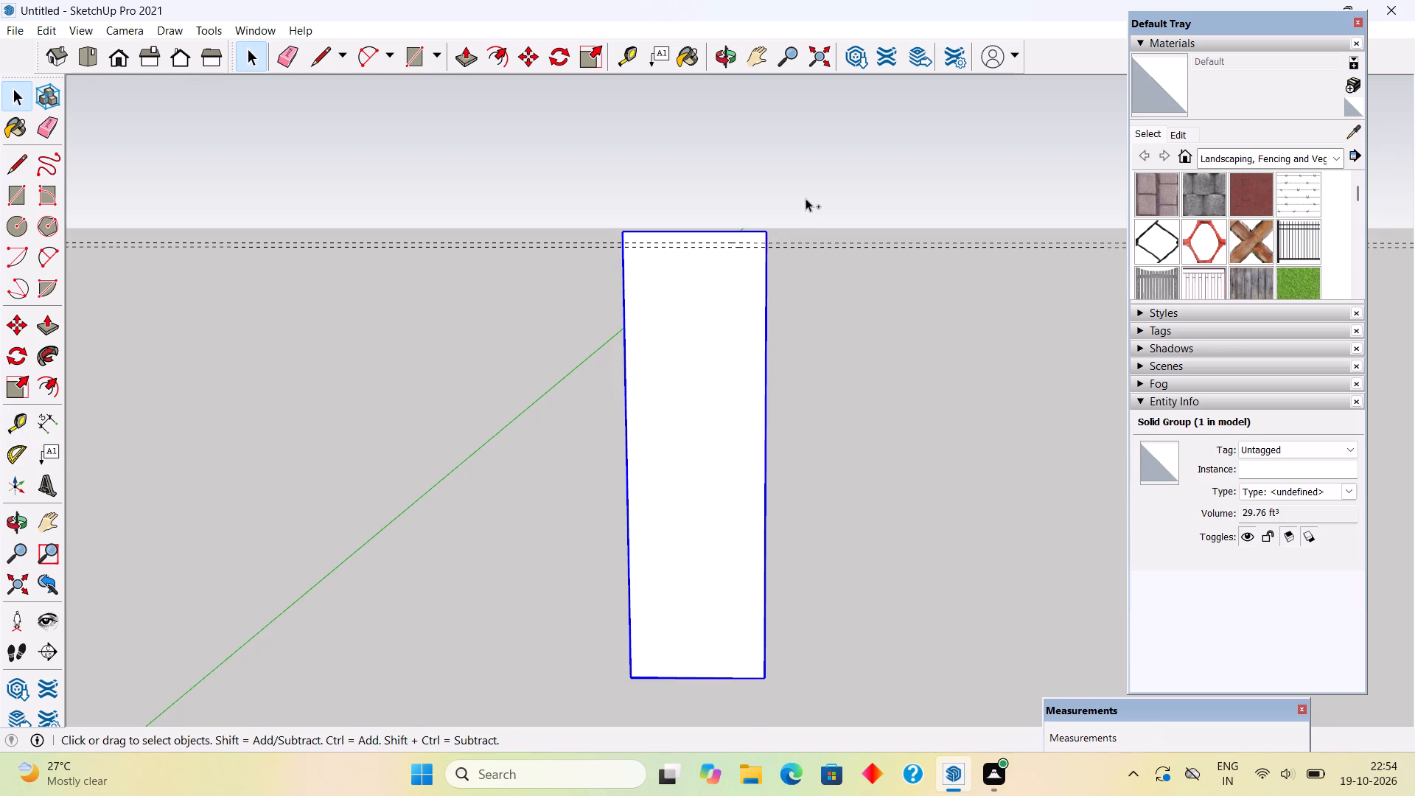
{"action": "scroll", "coordinate": [803, 253], "scroll_direction": "up", "scroll_amount": 5}
{"action": "left_click", "coordinate": [803, 254]}
{"action": "scroll", "coordinate": [795, 233], "scroll_direction": "up", "scroll_amount": 1}
{"action": "left_click", "coordinate": [795, 233]}
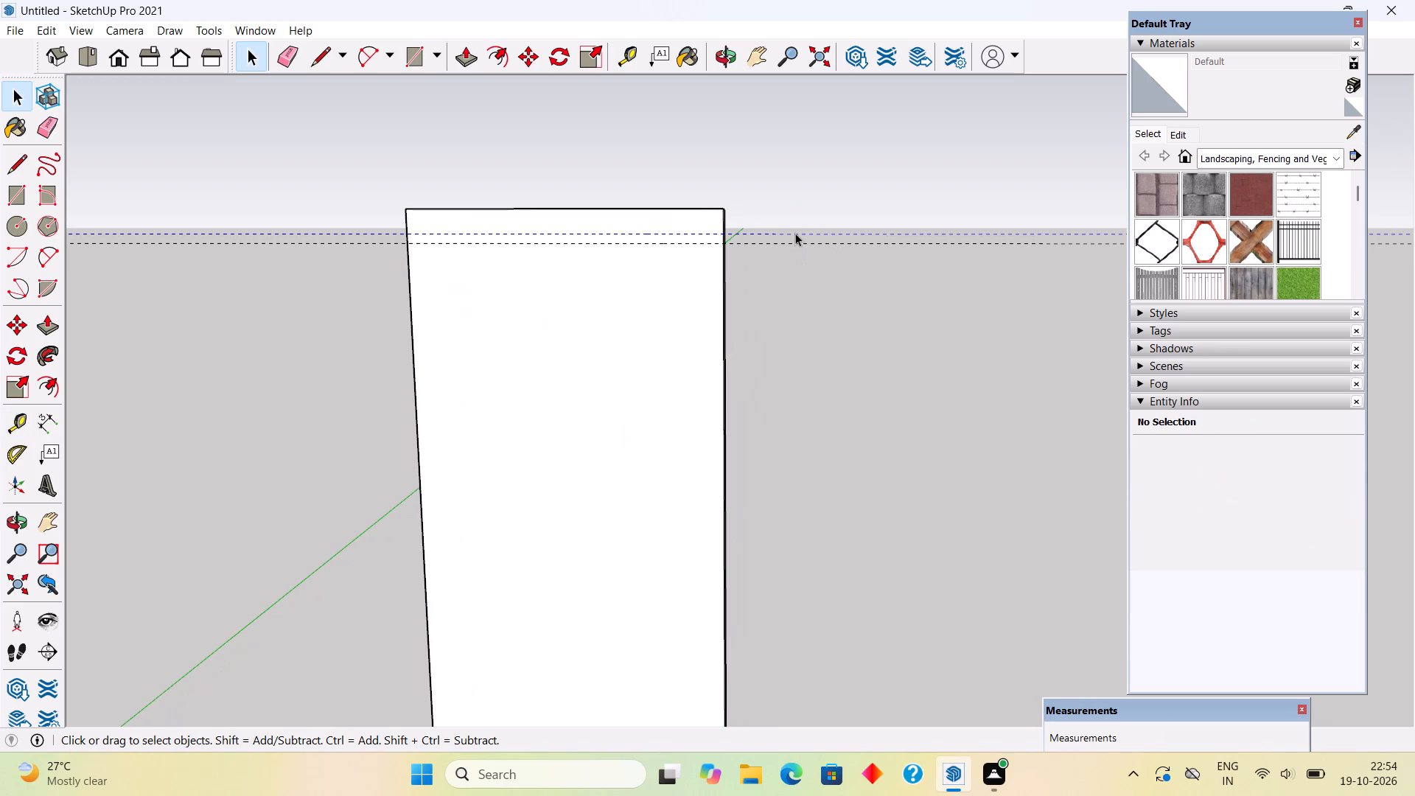
{"action": "left_click", "coordinate": [797, 242], "text": "ctrl"}
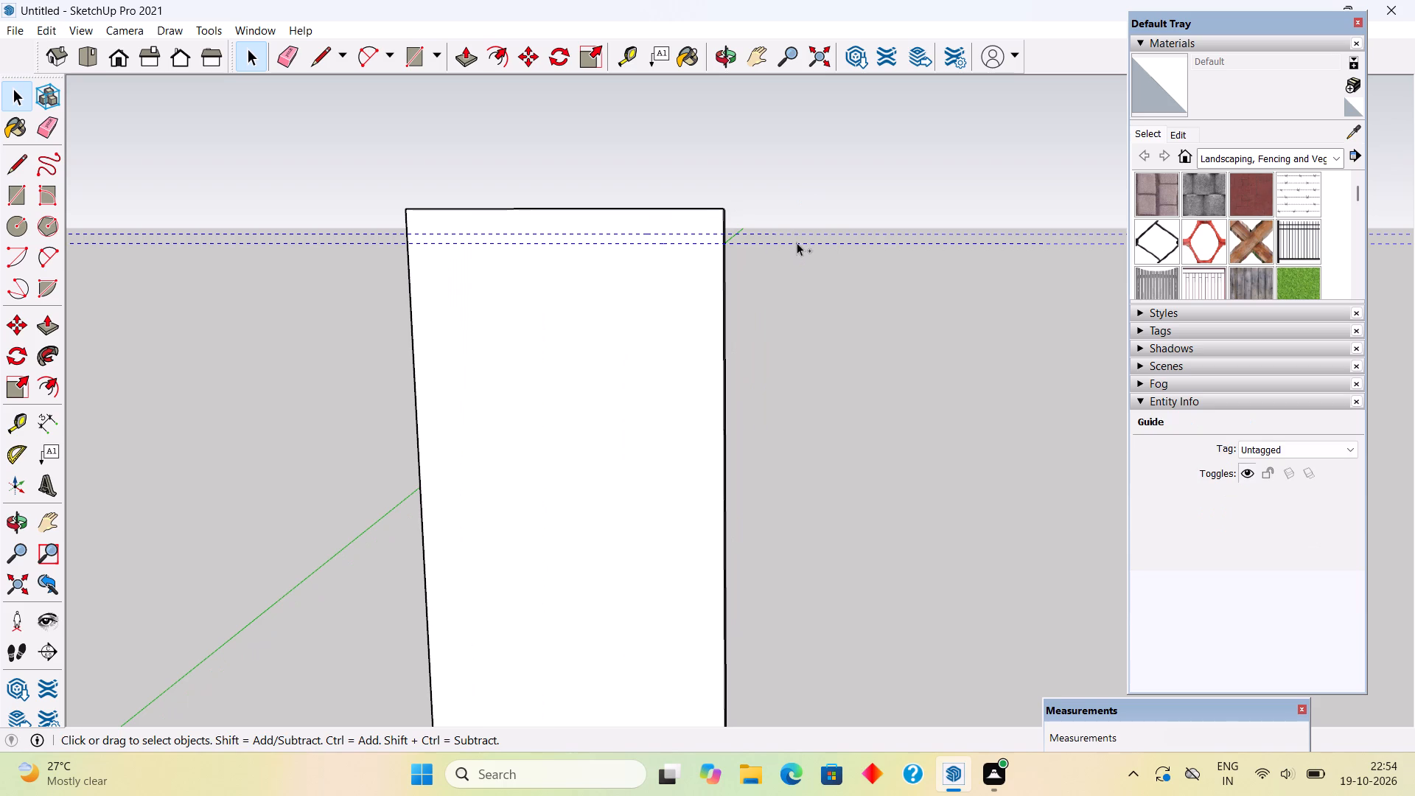
{"action": "key", "text": "m"}
{"action": "key", "text": "m"}
{"action": "key", "text": "m"}
{"action": "key", "text": "m"}
{"action": "key", "text": "m"}
{"action": "key", "text": "m"}
{"action": "left_click", "coordinate": [678, 248]}
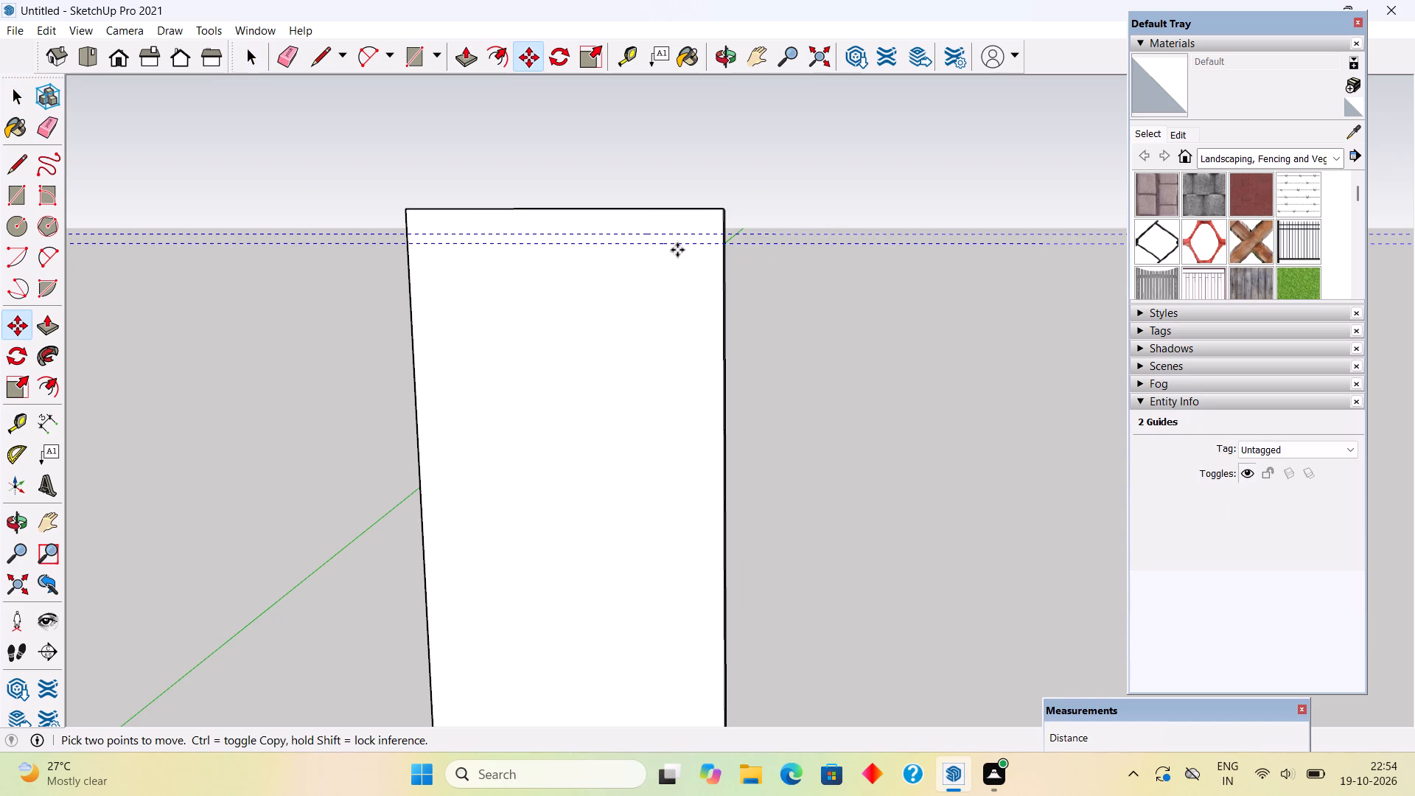
{"action": "left_click", "coordinate": [612, 245]}
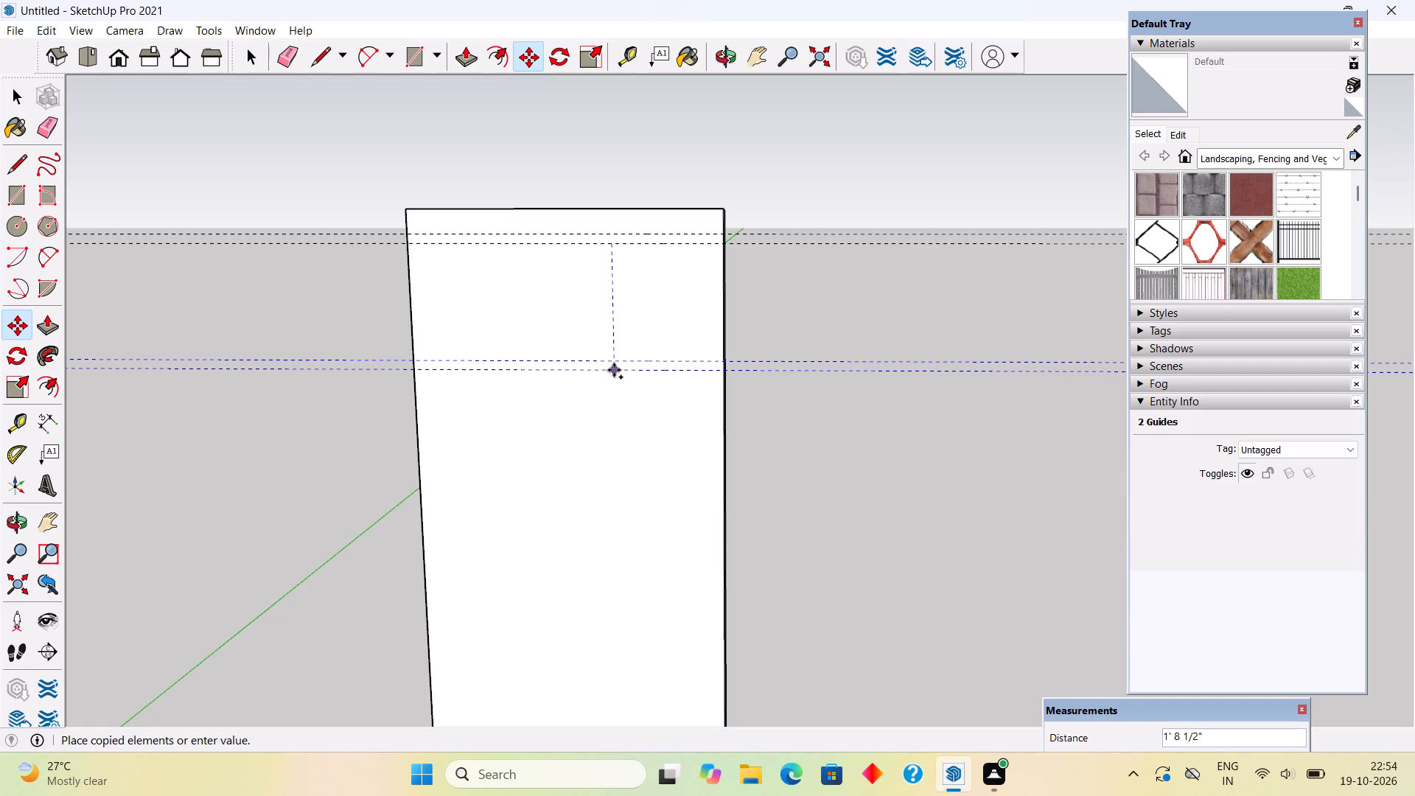
{"action": "type", "text": "8\""}
{"action": "key", "text": "Return"}
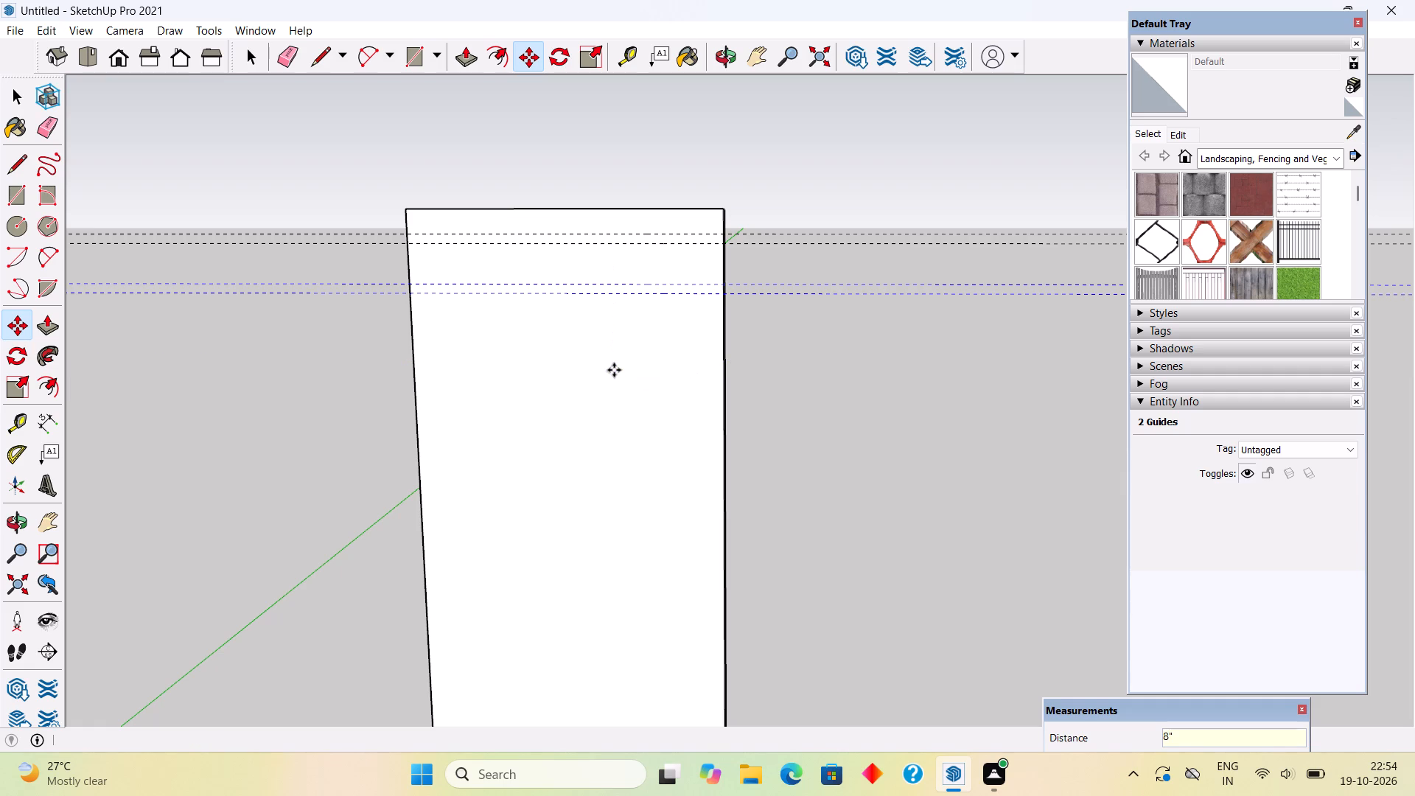
{"action": "key", "text": "x"}
{"action": "type", "text": "30"}
{"action": "key", "text": "Return"}
Select and delete the surplus guides below the panel's bottom edge.
{"action": "scroll", "coordinate": [614, 370], "scroll_direction": "down", "scroll_amount": 6}
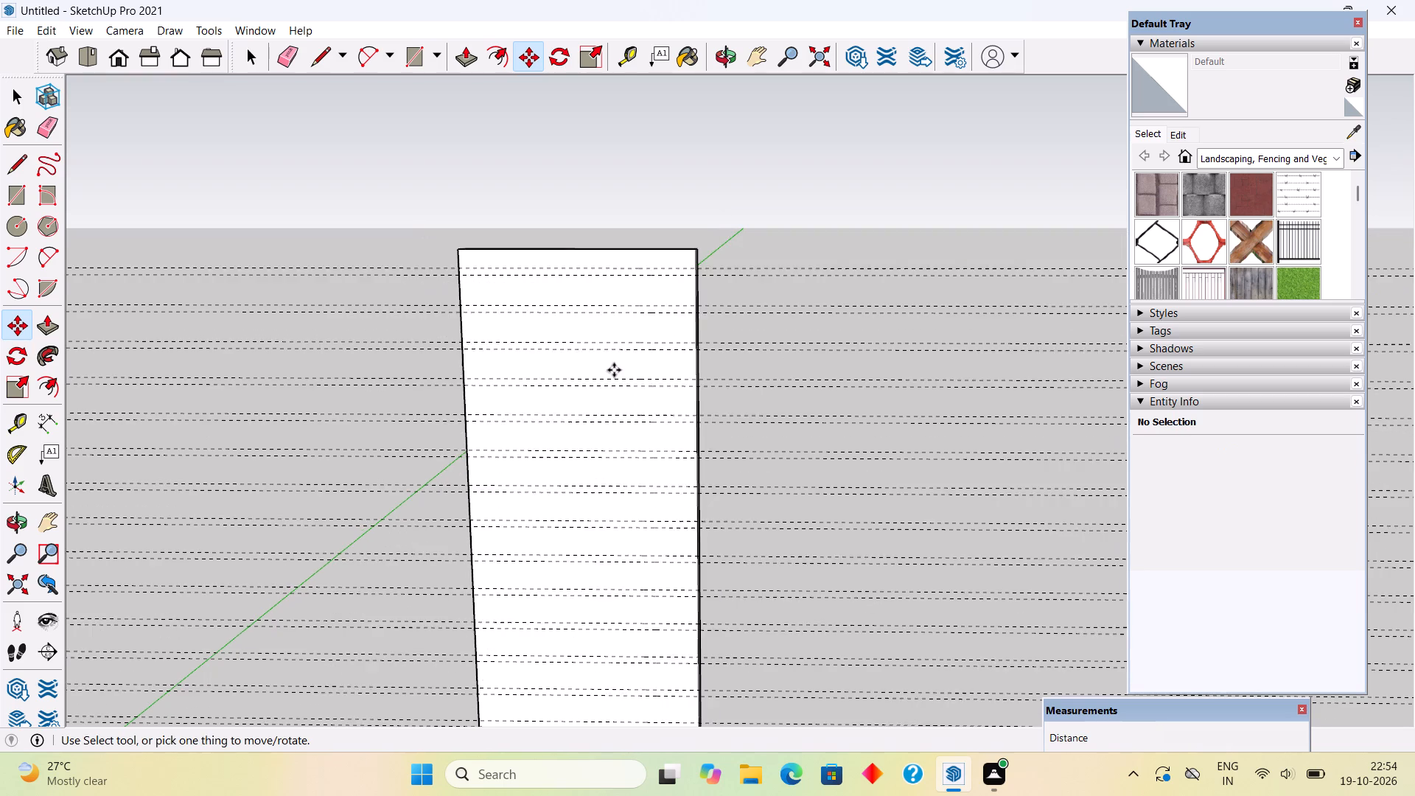
{"action": "scroll", "coordinate": [614, 370], "scroll_direction": "down", "scroll_amount": 7}
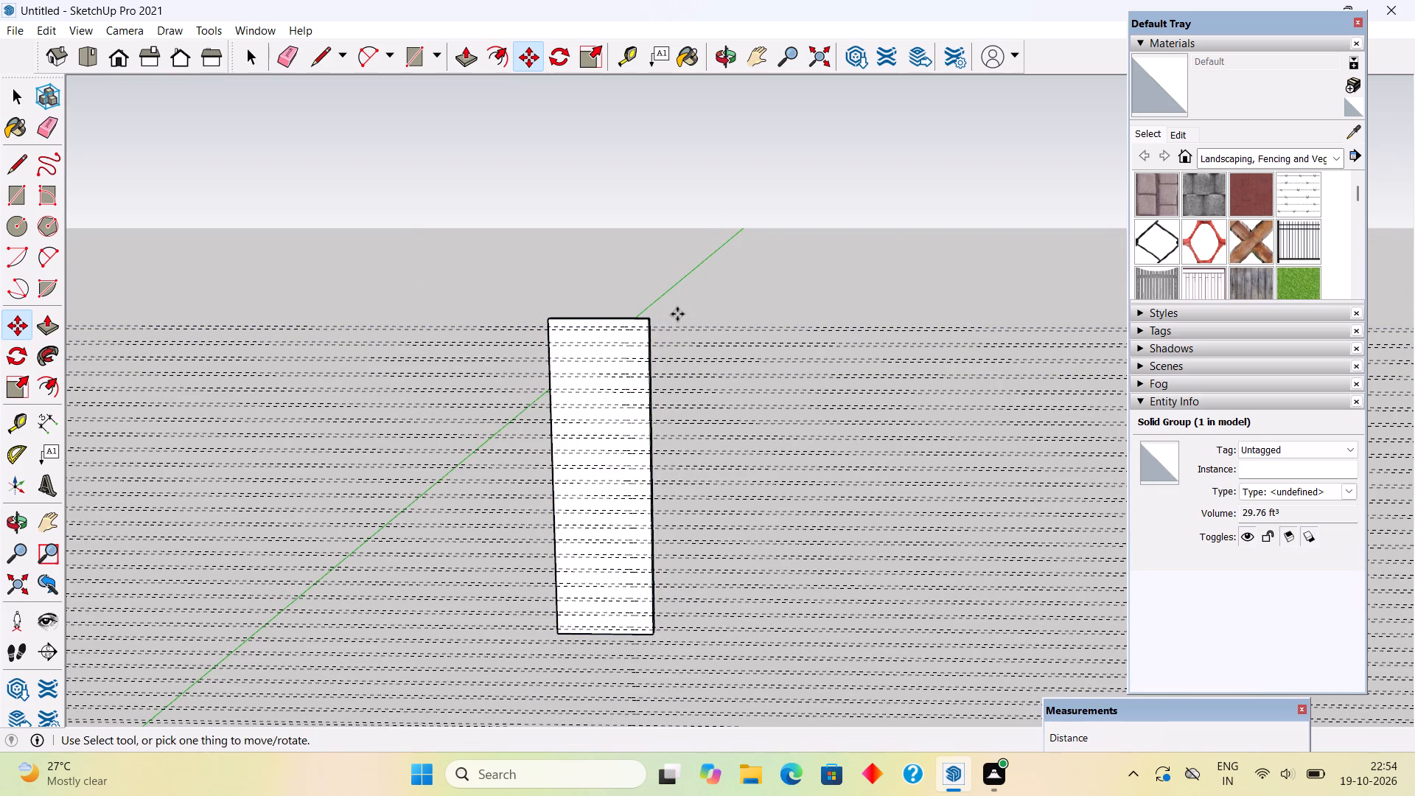
{"action": "key", "text": "space"}
{"action": "scroll", "coordinate": [708, 341], "scroll_direction": "down", "scroll_amount": 4}
{"action": "left_click_drag", "start_coordinate": [747, 656], "coordinate": [658, 542]}
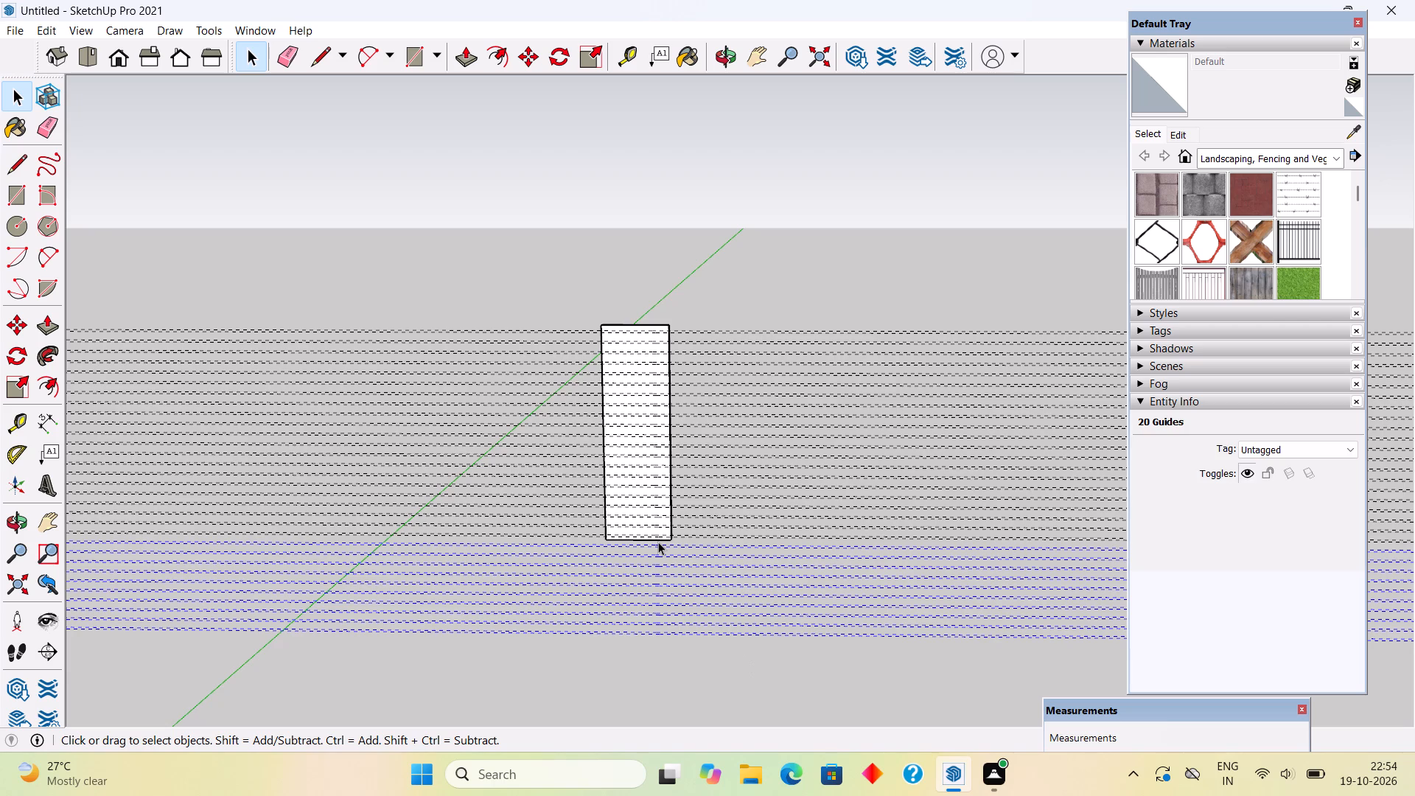
{"action": "key", "text": "Delete"}
Open the panel group for editing and draw a full-width rectangle, 1.5" by about 4'3", between the topmost pair of guides.
{"action": "scroll", "coordinate": [629, 443], "scroll_direction": "up", "scroll_amount": 6}
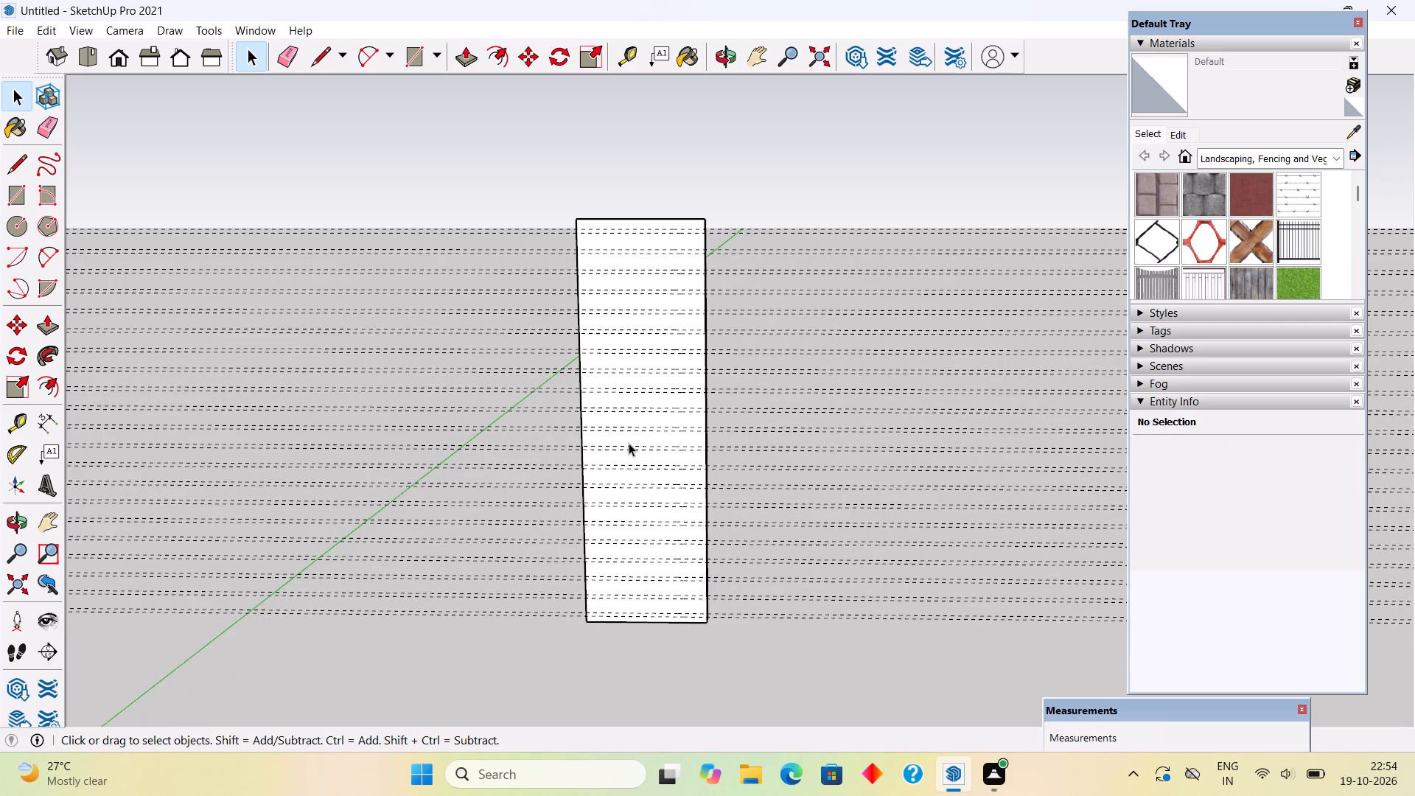
{"action": "scroll", "coordinate": [629, 443], "scroll_direction": "up", "scroll_amount": 1}
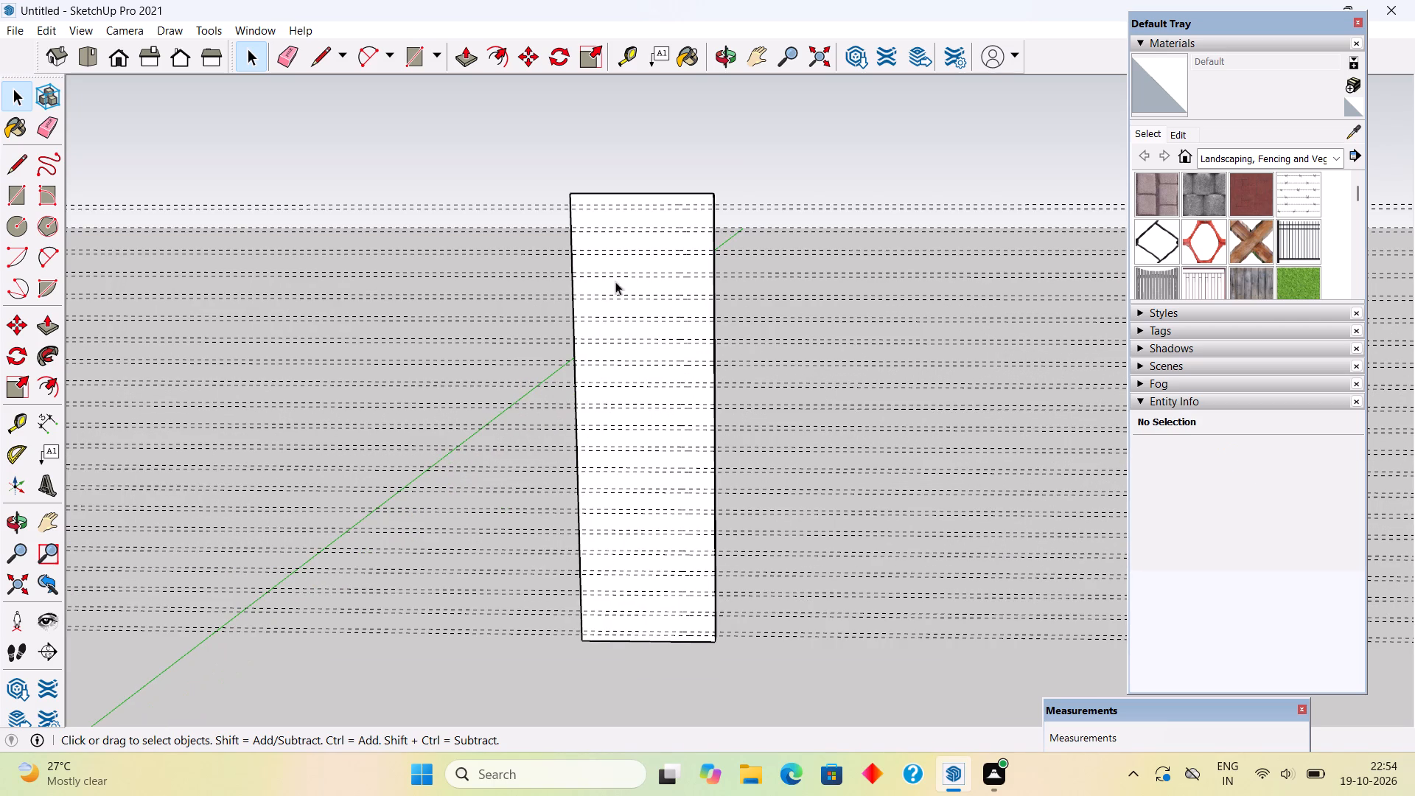
{"action": "triple_click", "coordinate": [631, 242]}
{"action": "scroll", "coordinate": [640, 220], "scroll_direction": "up", "scroll_amount": 3}
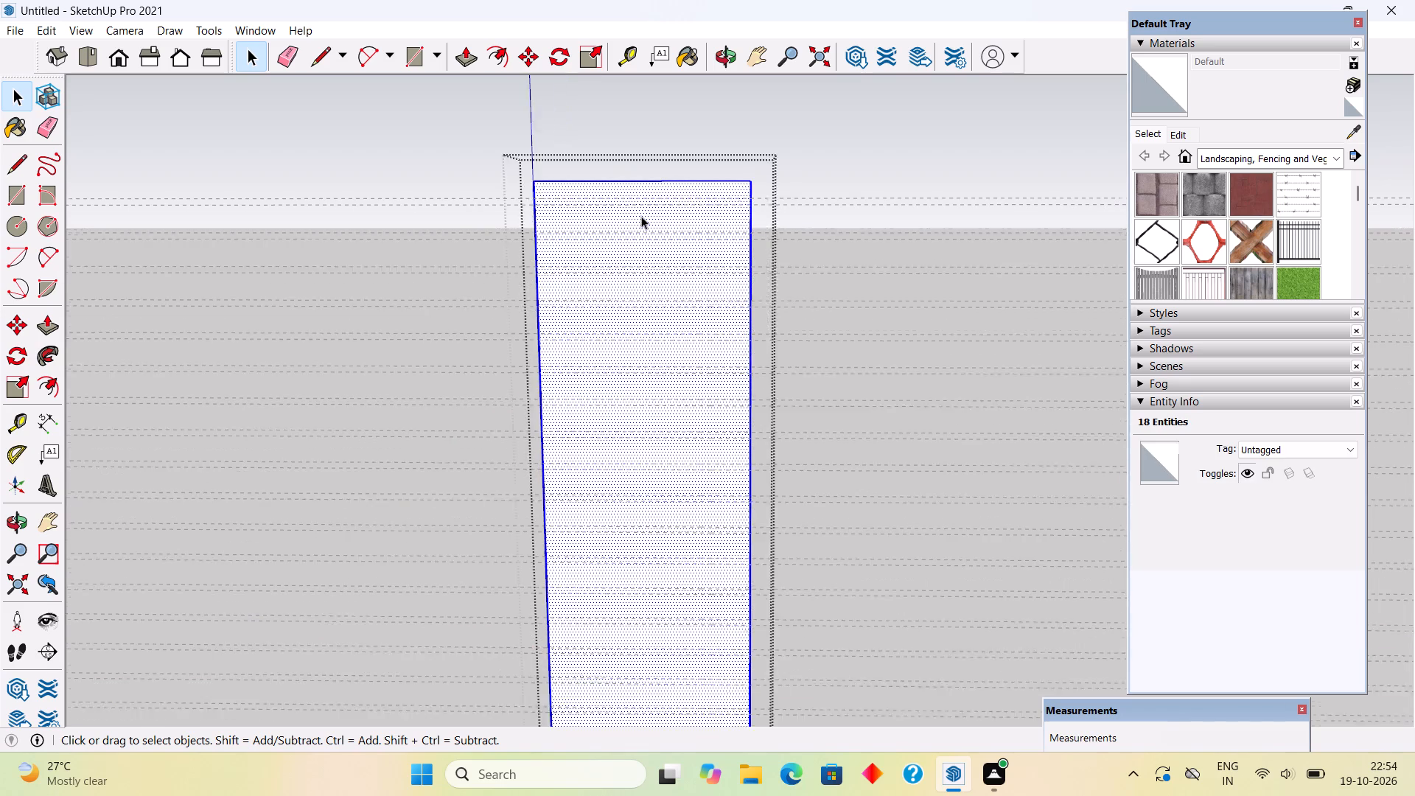
{"action": "scroll", "coordinate": [641, 216], "scroll_direction": "up", "scroll_amount": 5}
{"action": "key", "text": "r"}
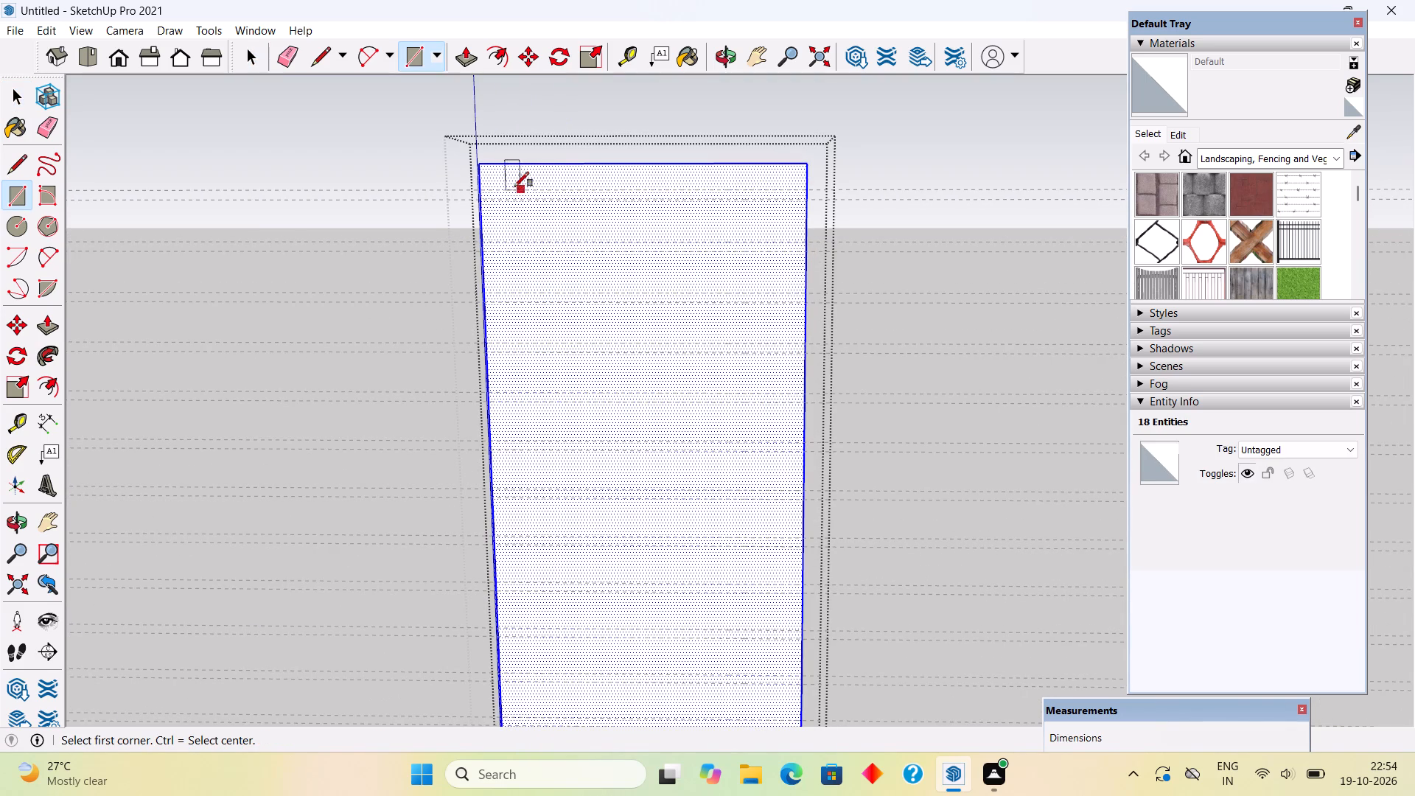
{"action": "left_click", "coordinate": [485, 191]}
{"action": "left_click", "coordinate": [806, 199]}
Draw full-width rectangles, 1.5" by about 4'3", on the panel's front face within the second through seventh guide pairs from the top.
{"action": "left_click", "coordinate": [480, 245]}
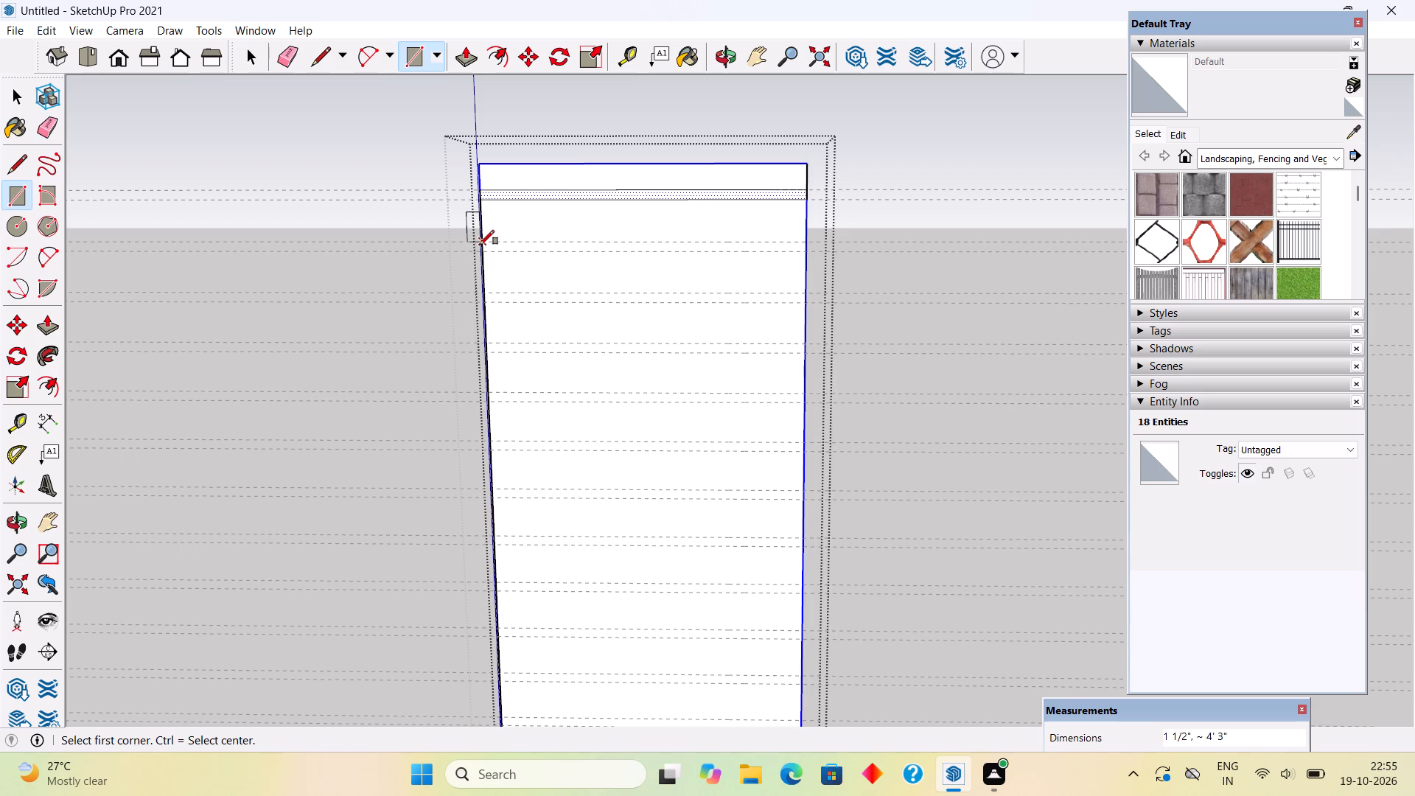
{"action": "left_click", "coordinate": [806, 253]}
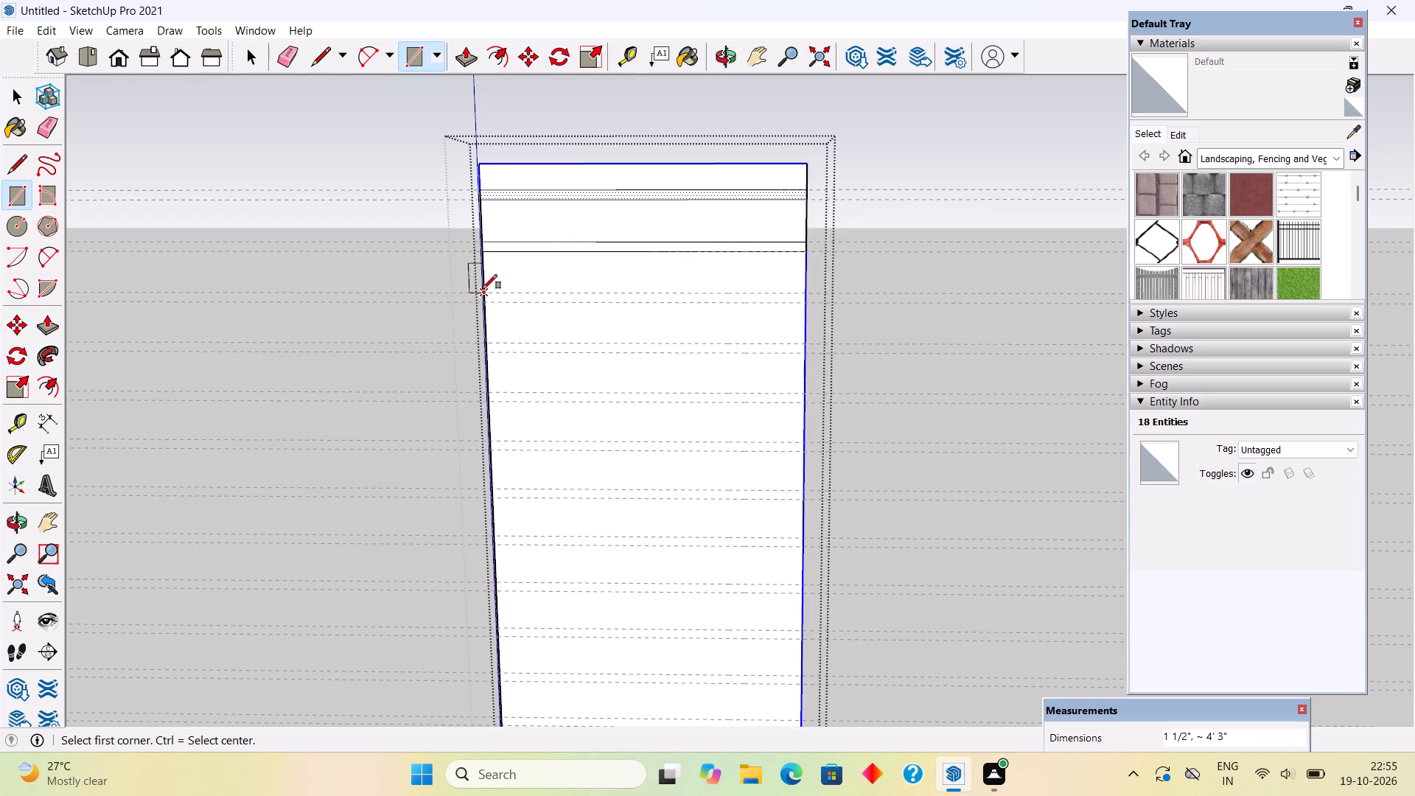
{"action": "left_click", "coordinate": [483, 289]}
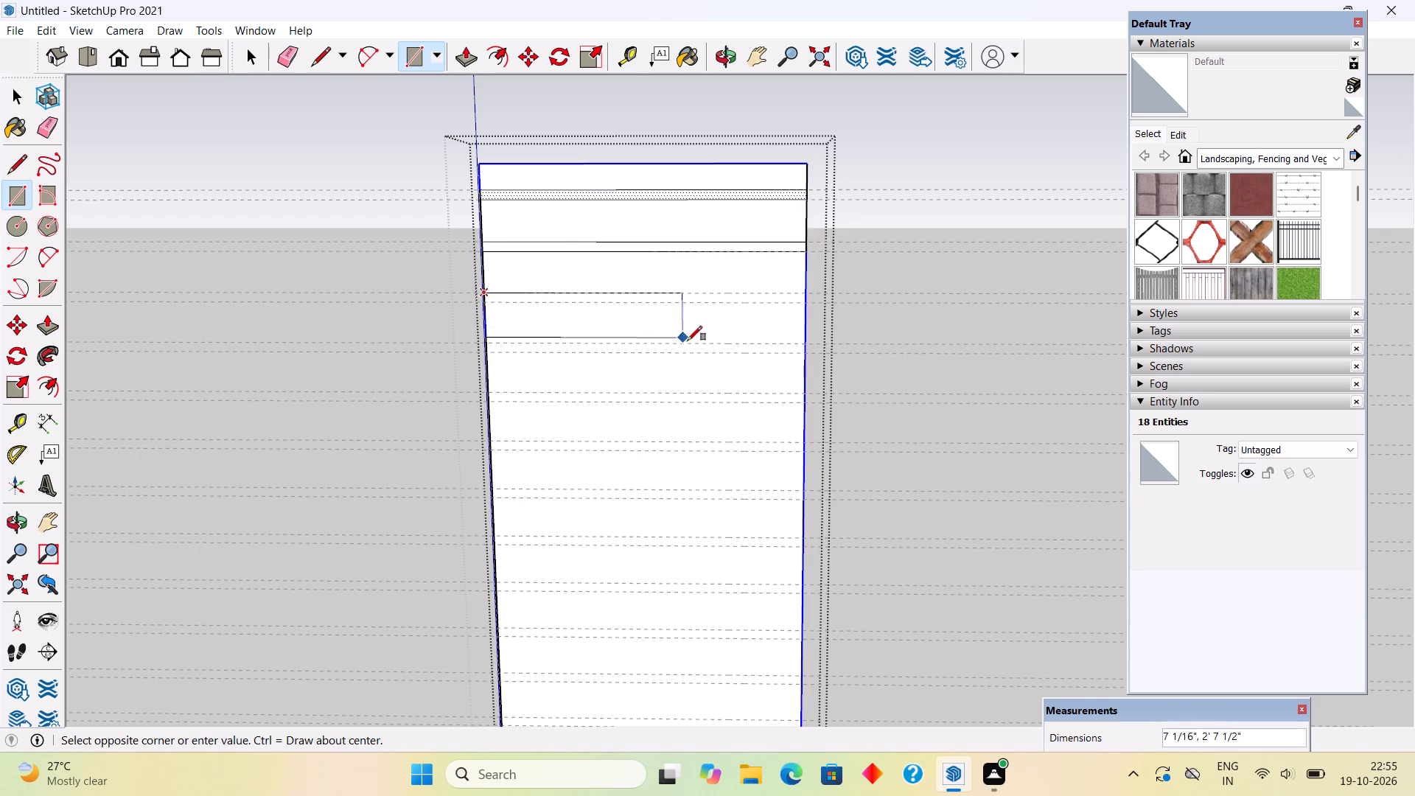
{"action": "left_click", "coordinate": [806, 303]}
{"action": "left_click", "coordinate": [489, 343]}
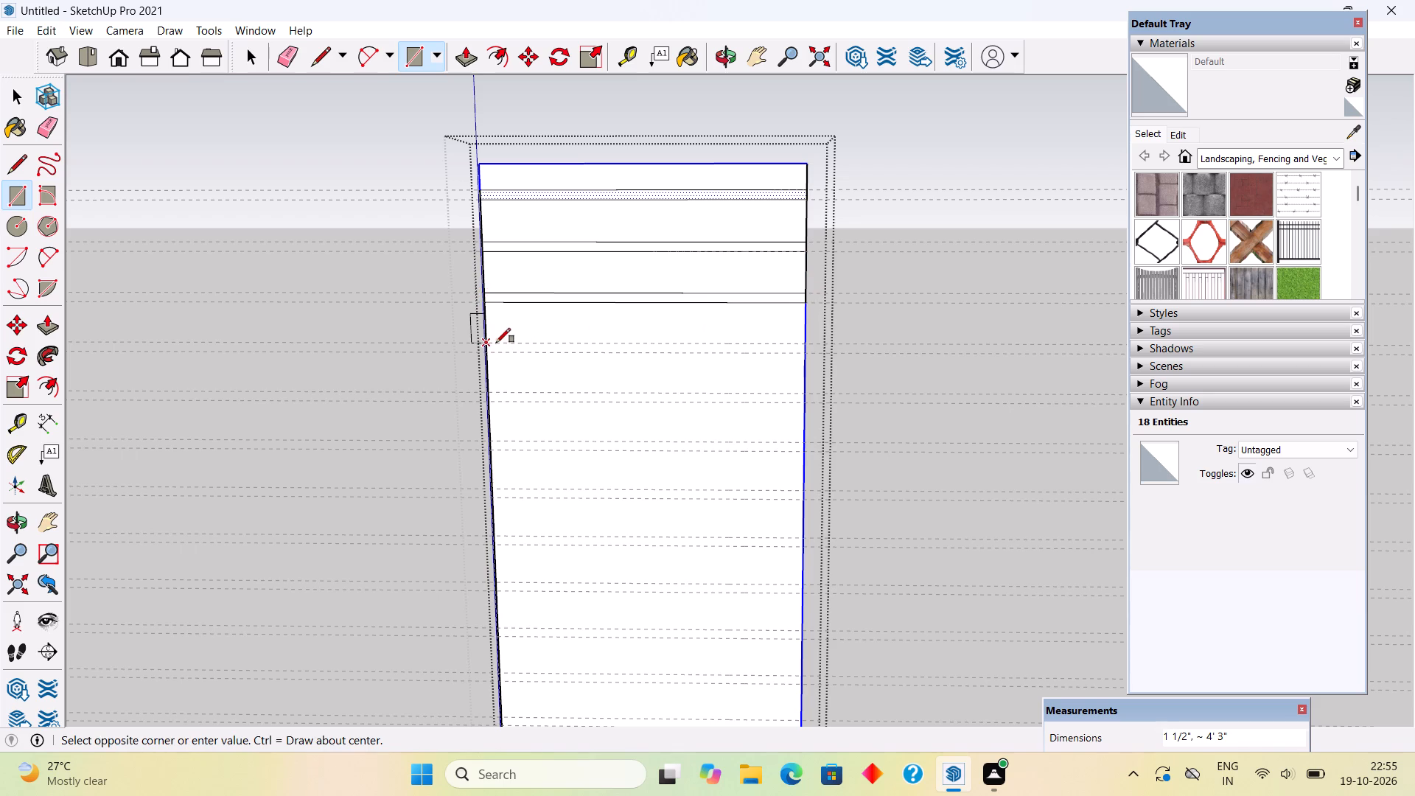
{"action": "left_click", "coordinate": [806, 352]}
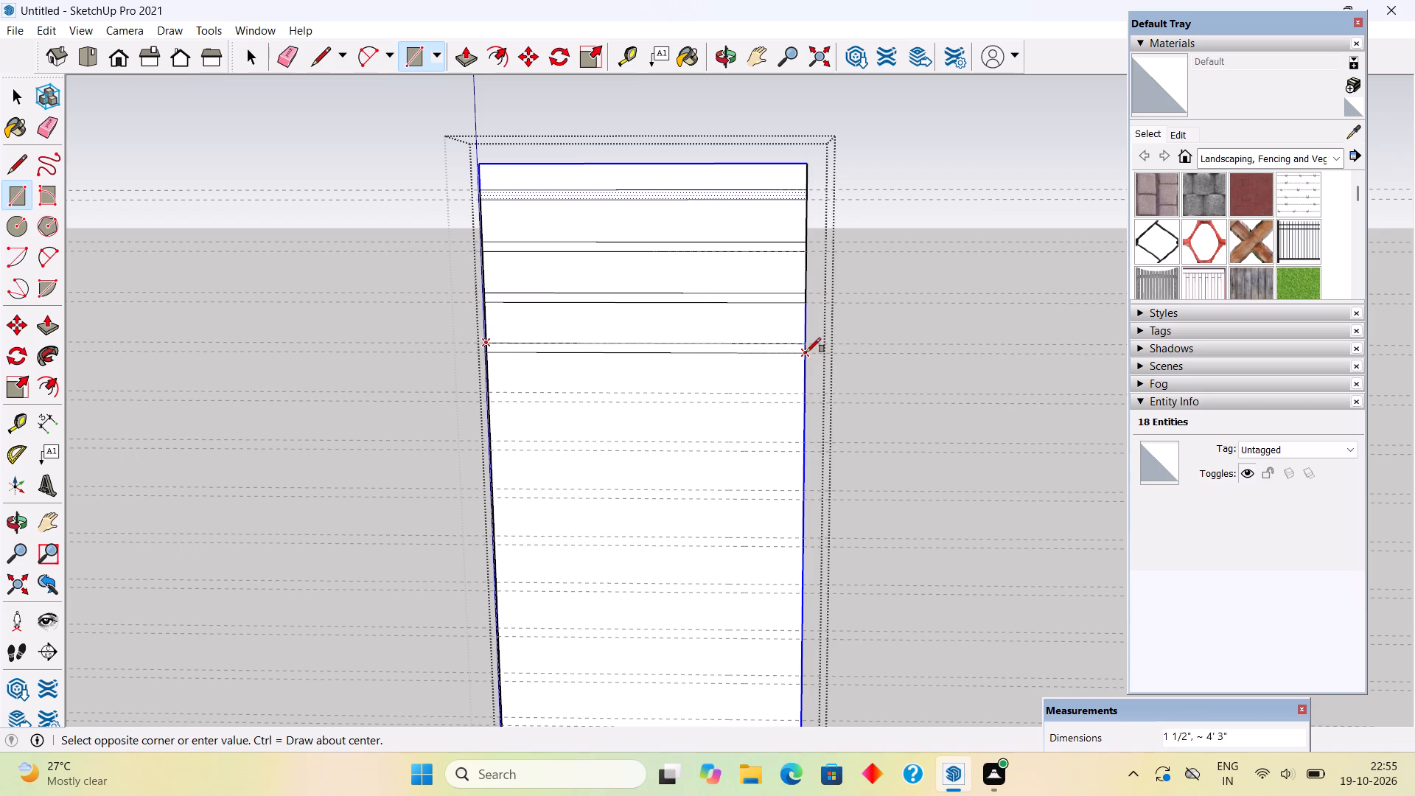
{"action": "left_click", "coordinate": [487, 391]}
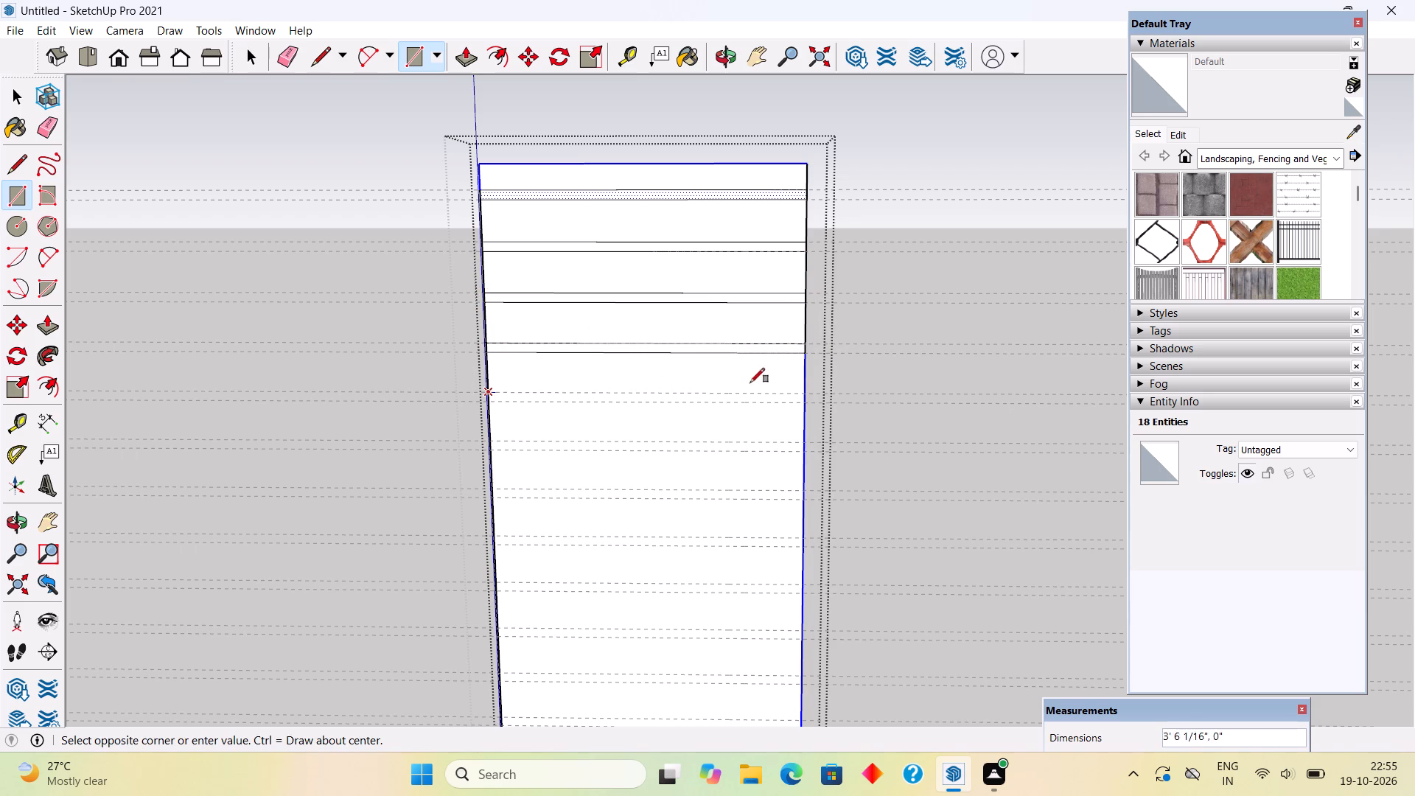
{"action": "left_click", "coordinate": [805, 400]}
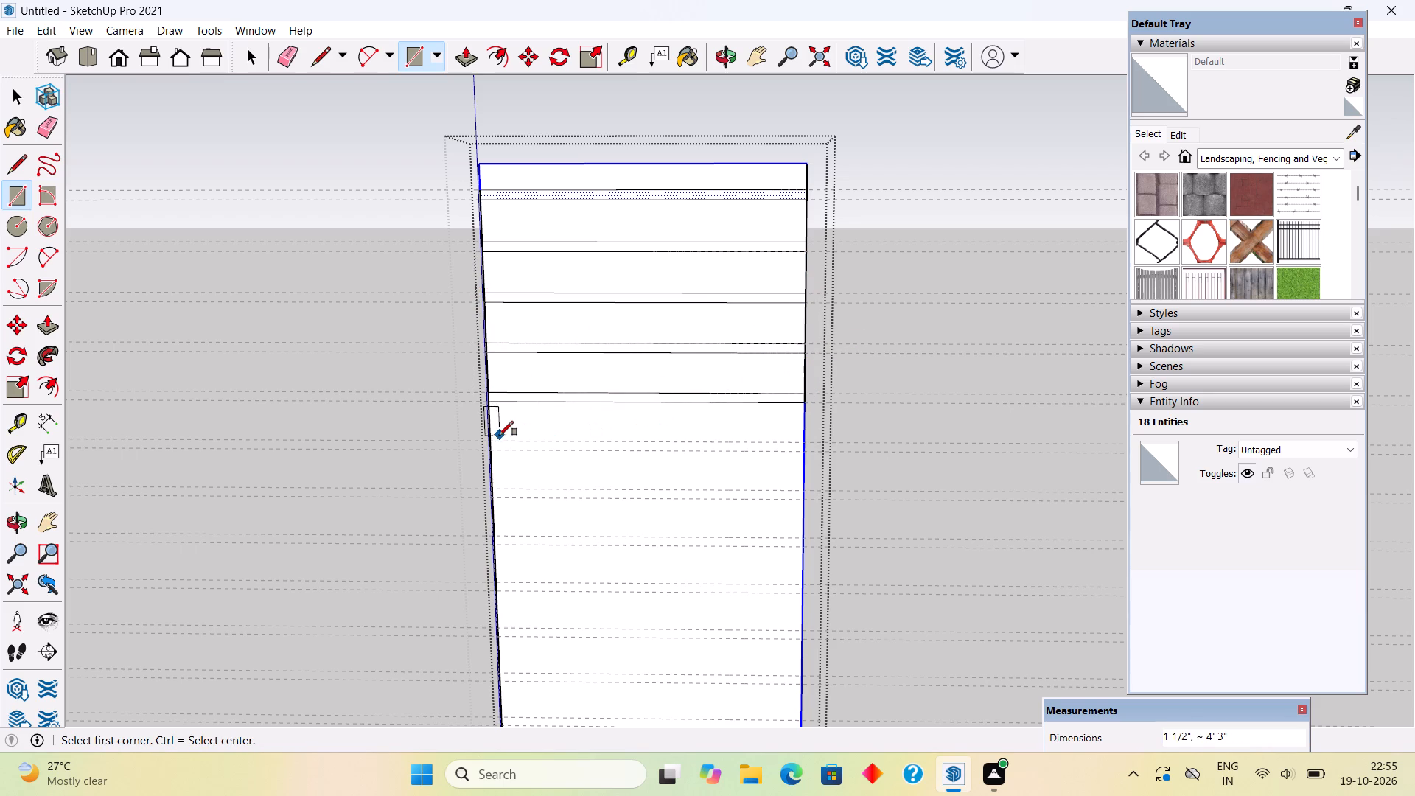
{"action": "left_click", "coordinate": [492, 440]}
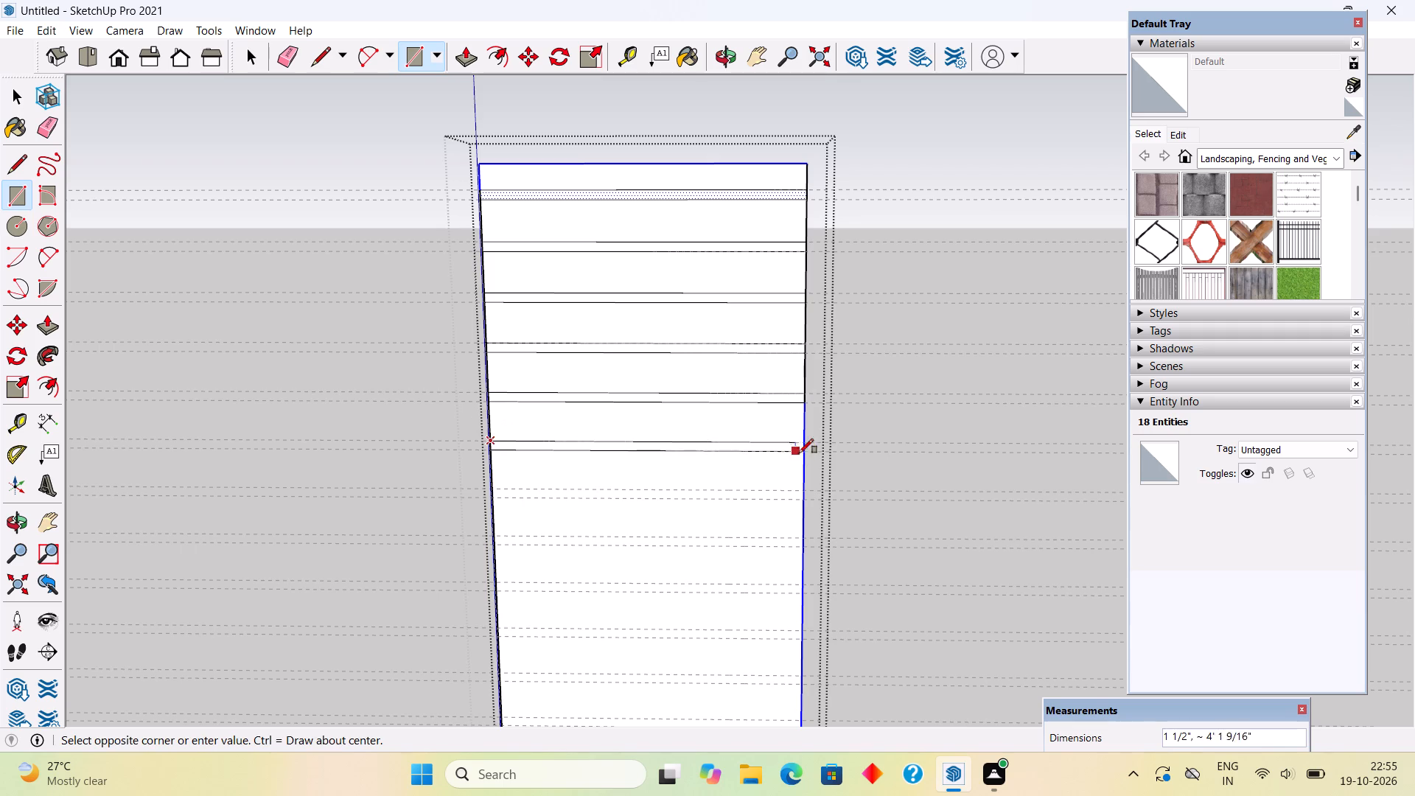
{"action": "left_click", "coordinate": [803, 452]}
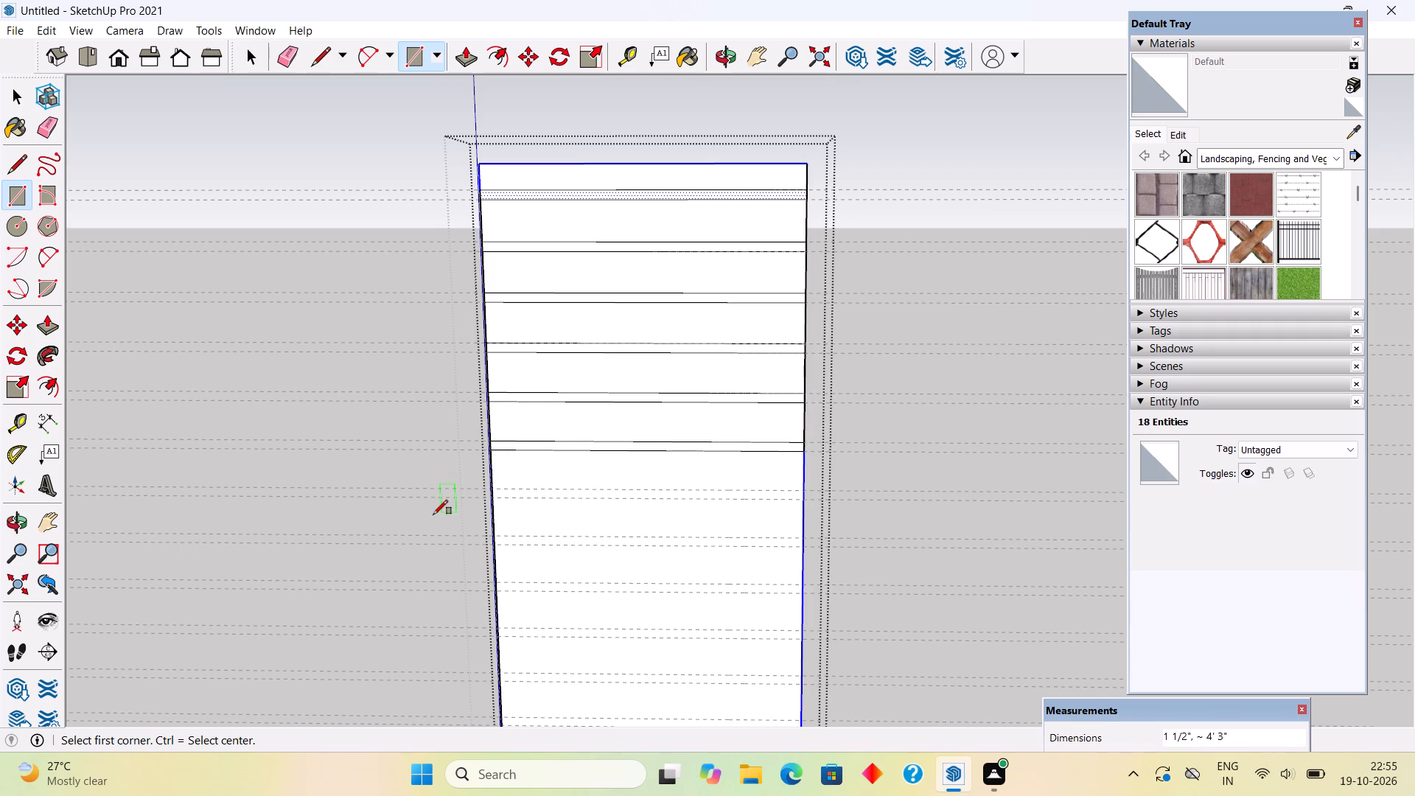
{"action": "left_click", "coordinate": [496, 489]}
{"action": "left_click", "coordinate": [801, 502]}
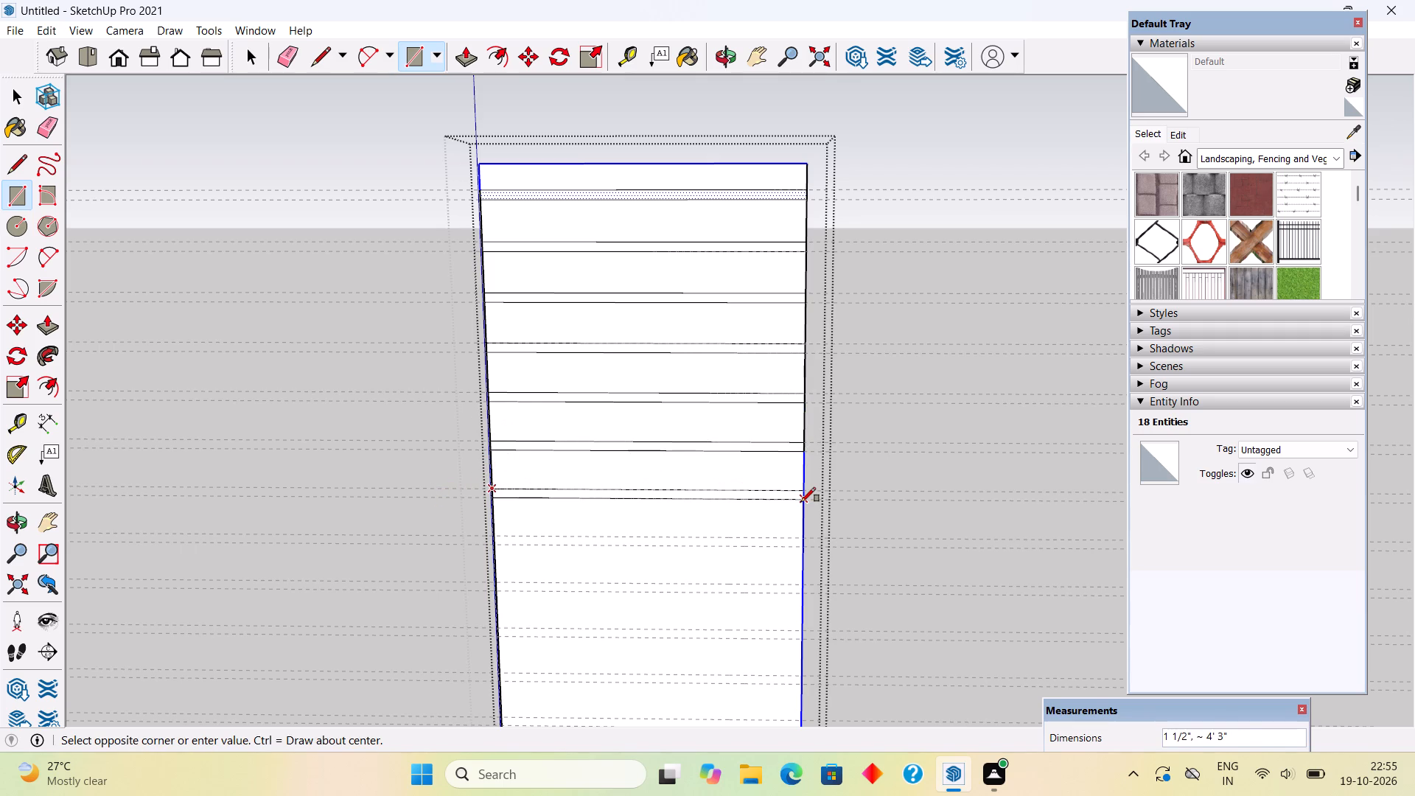
Draw full-width rectangles, 1.5" by about 4'3", on the panel face within the next four guide pairs, the eighth through eleventh.
{"action": "scroll", "coordinate": [733, 175], "scroll_direction": "down", "scroll_amount": 12}
{"action": "scroll", "coordinate": [802, 579], "scroll_direction": "up", "scroll_amount": 2}
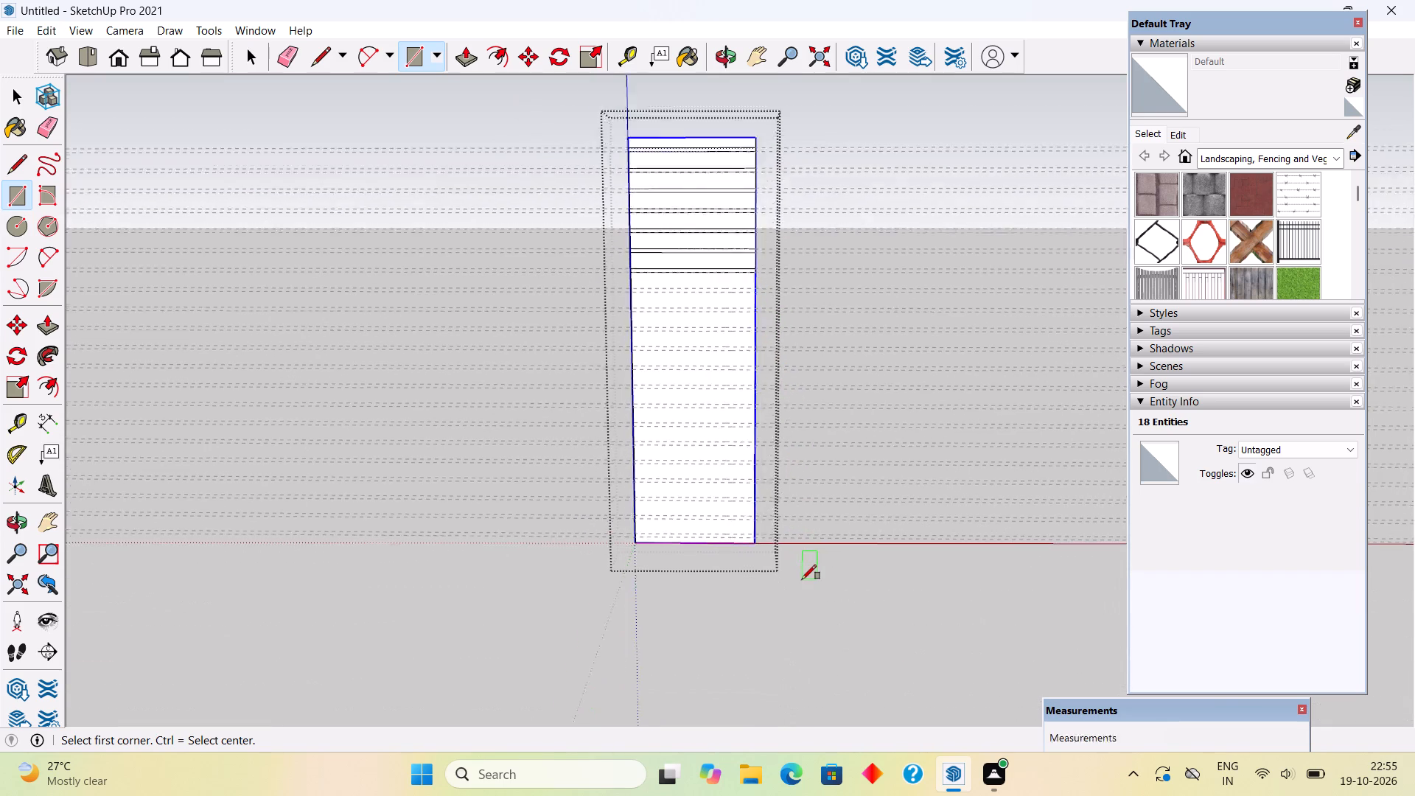
{"action": "scroll", "coordinate": [802, 579], "scroll_direction": "up", "scroll_amount": 8}
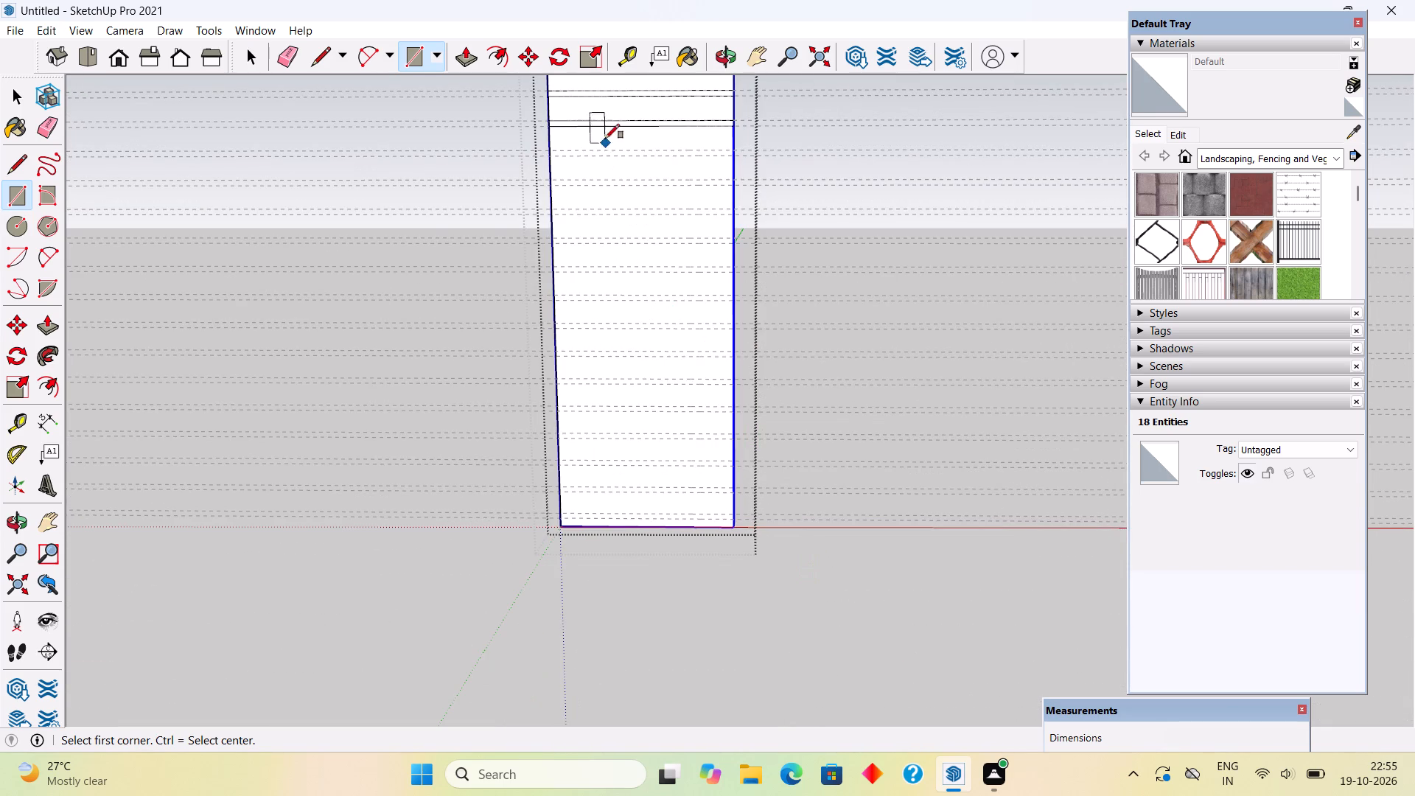
{"action": "scroll", "coordinate": [605, 136], "scroll_direction": "up", "scroll_amount": 5}
{"action": "left_click", "coordinate": [509, 162]}
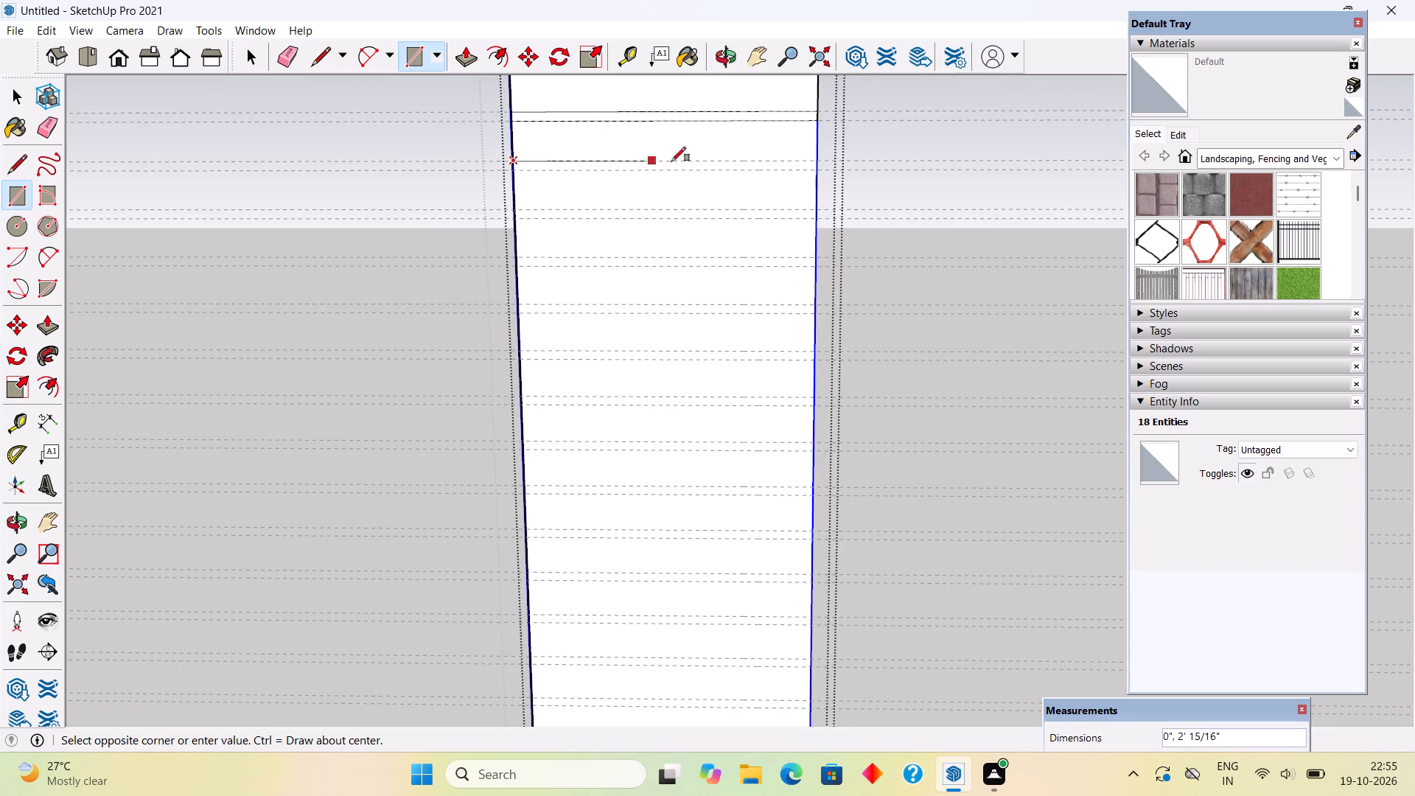
{"action": "left_click", "coordinate": [817, 173]}
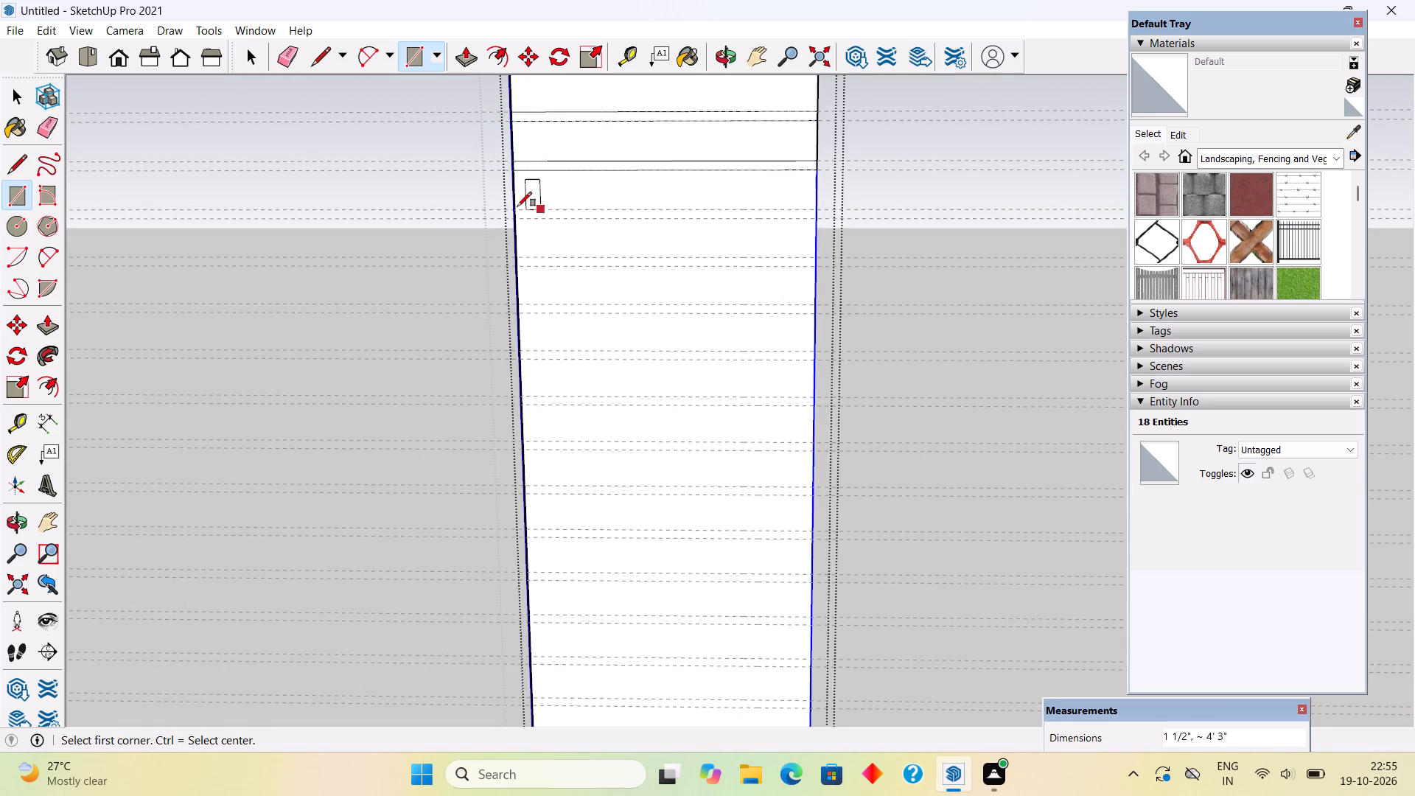
{"action": "left_click", "coordinate": [517, 206]}
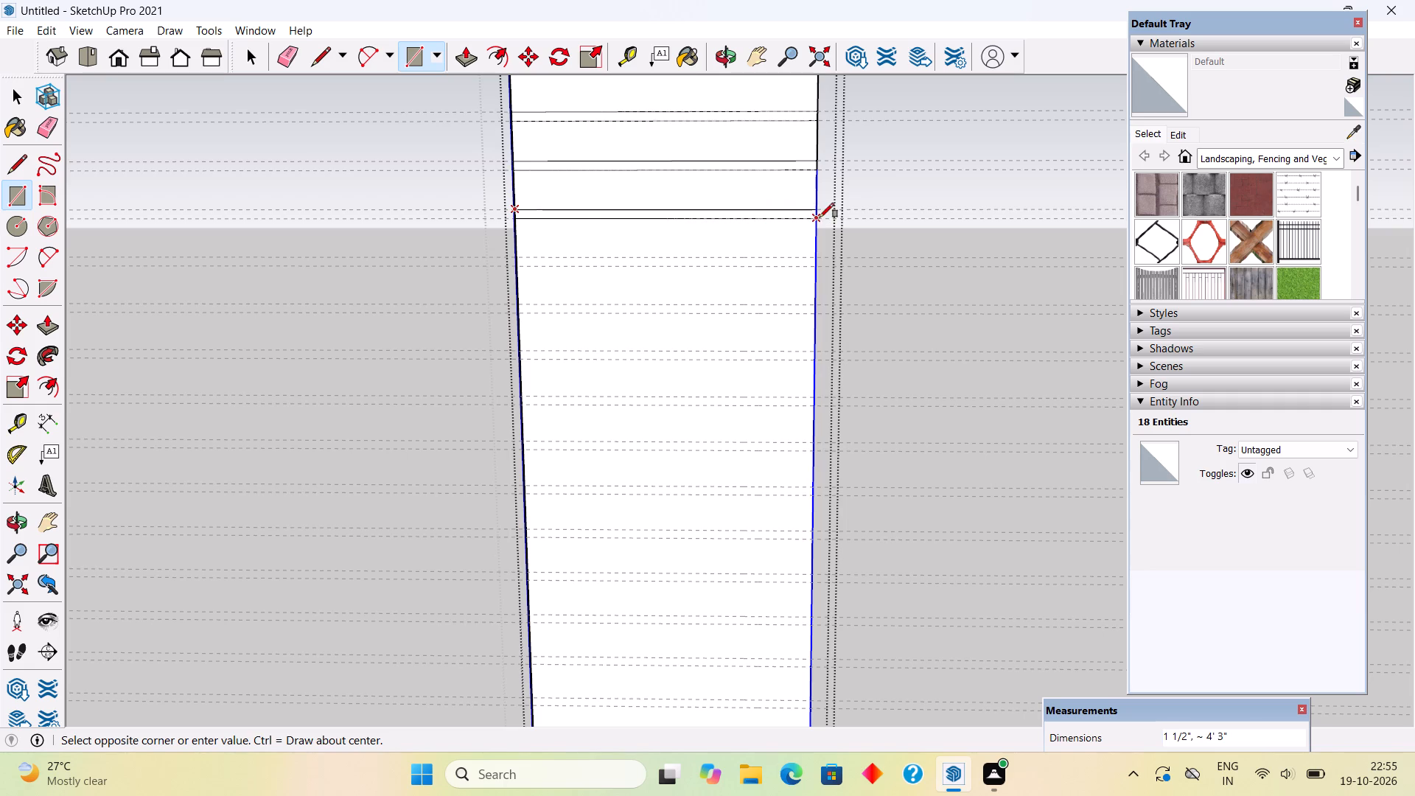
{"action": "left_click", "coordinate": [820, 217]}
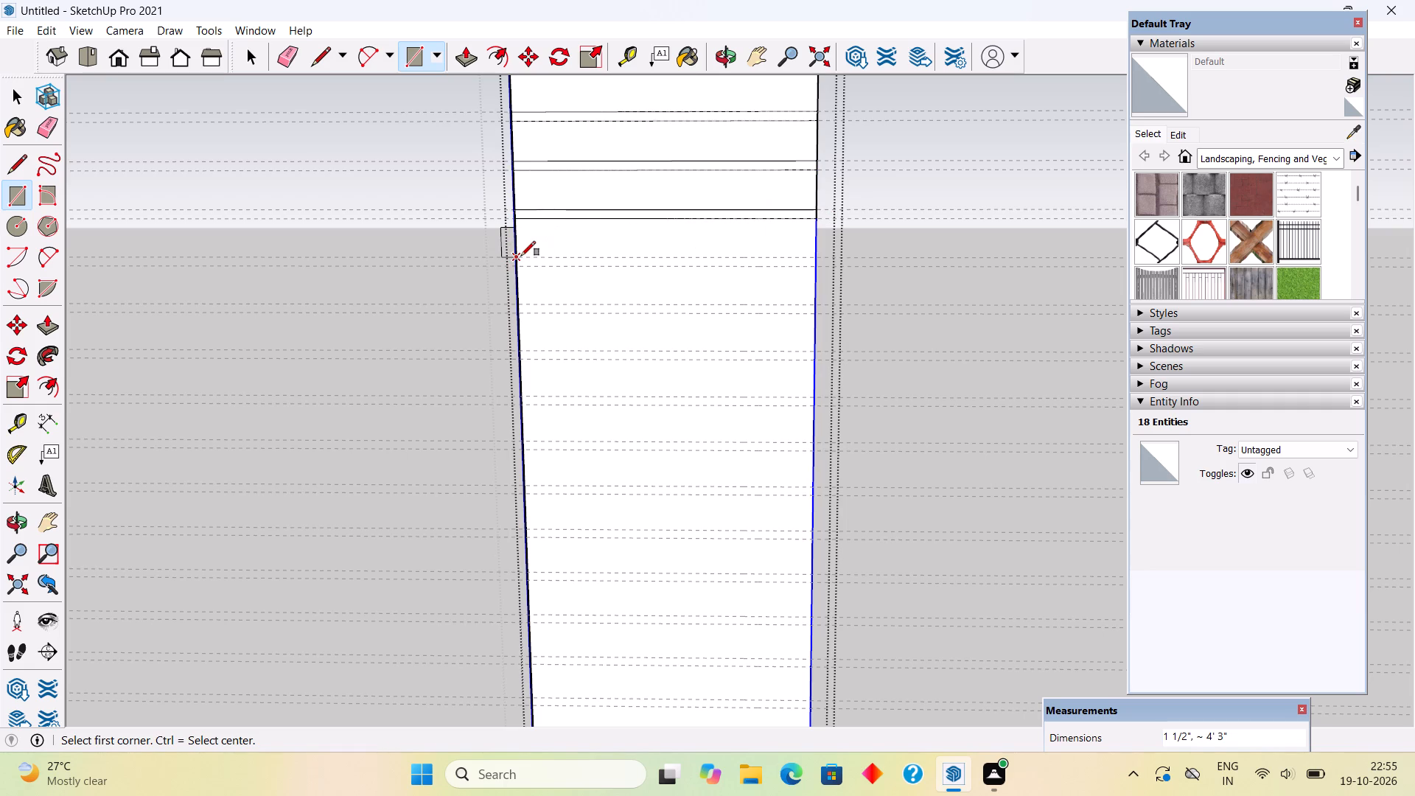
{"action": "left_click", "coordinate": [521, 256]}
{"action": "left_click", "coordinate": [813, 264]}
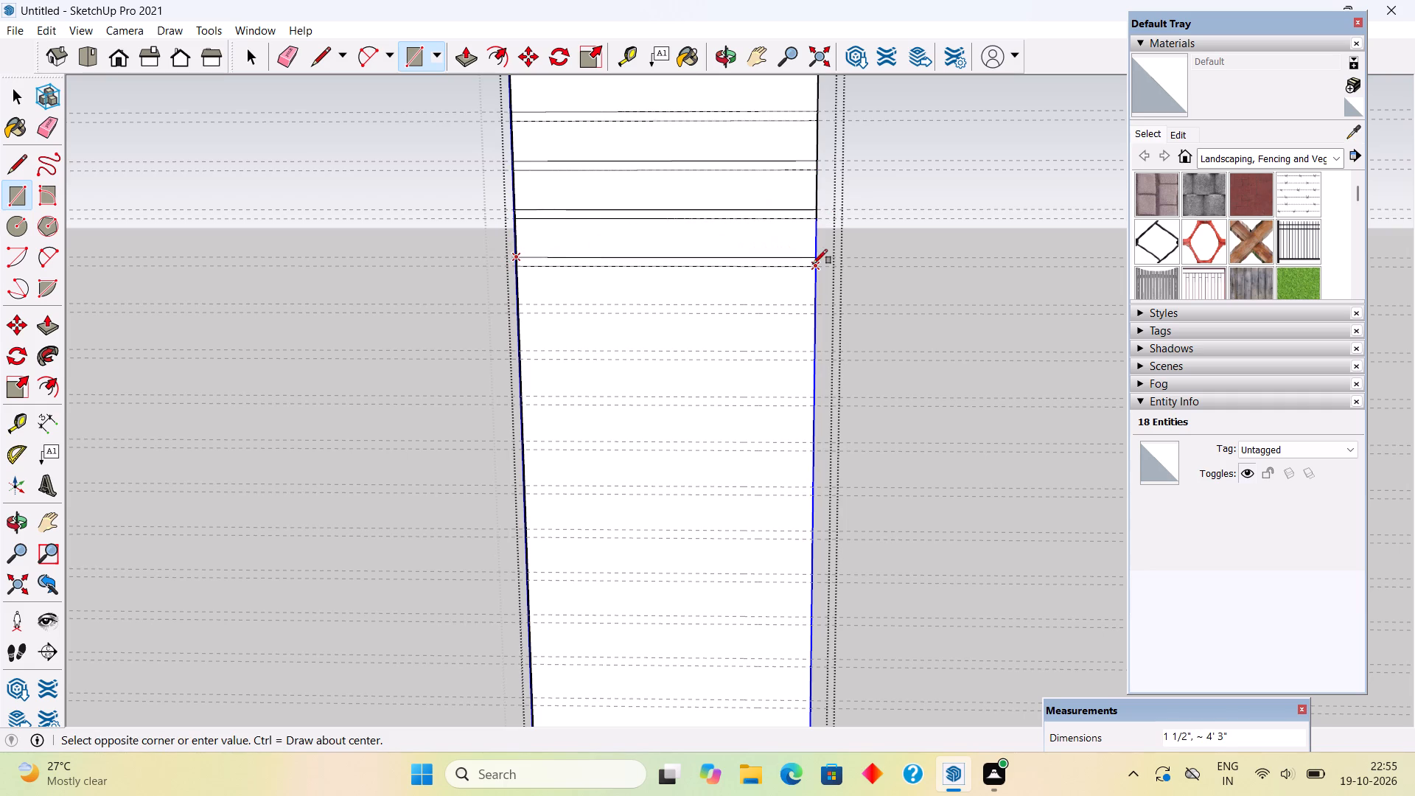
{"action": "left_click", "coordinate": [520, 302]}
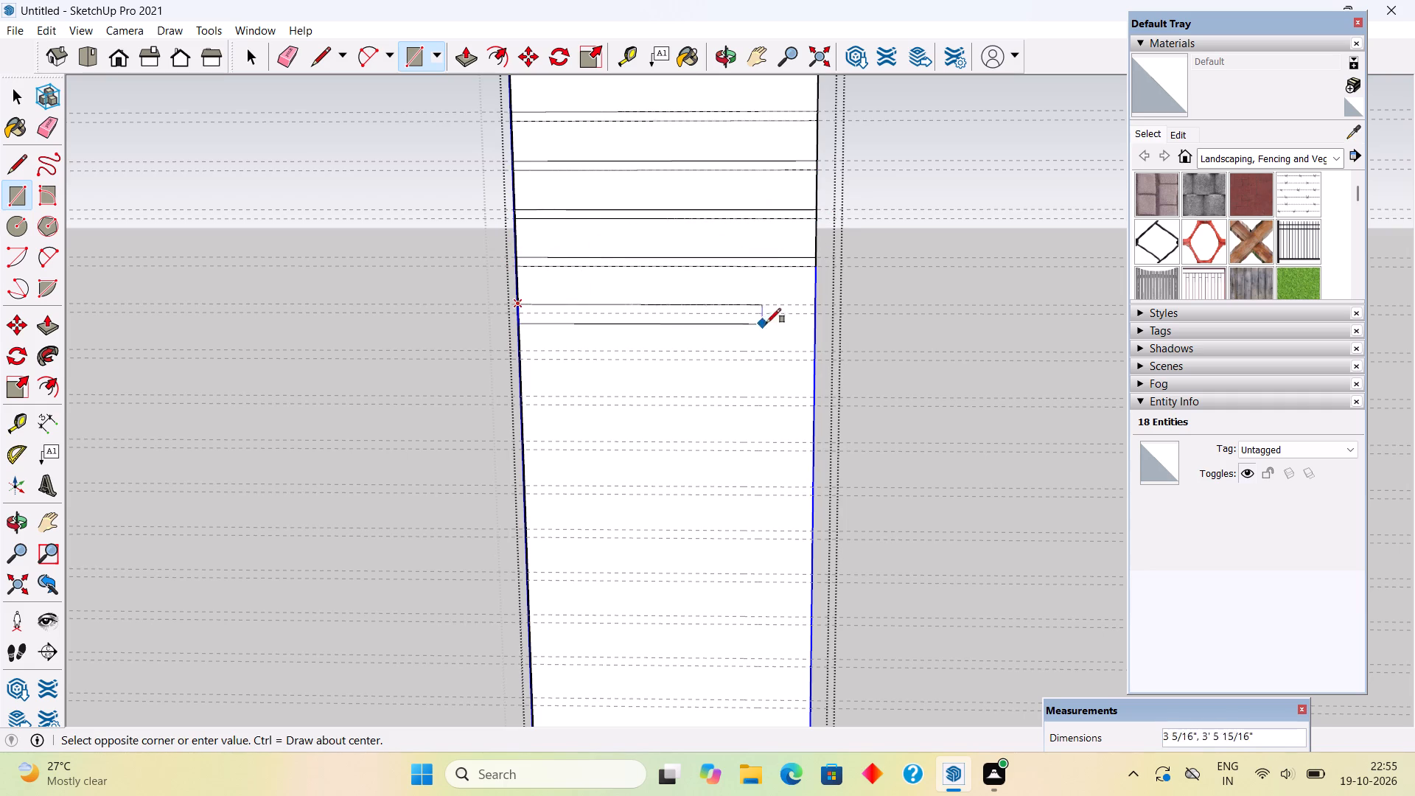
{"action": "left_click", "coordinate": [816, 316]}
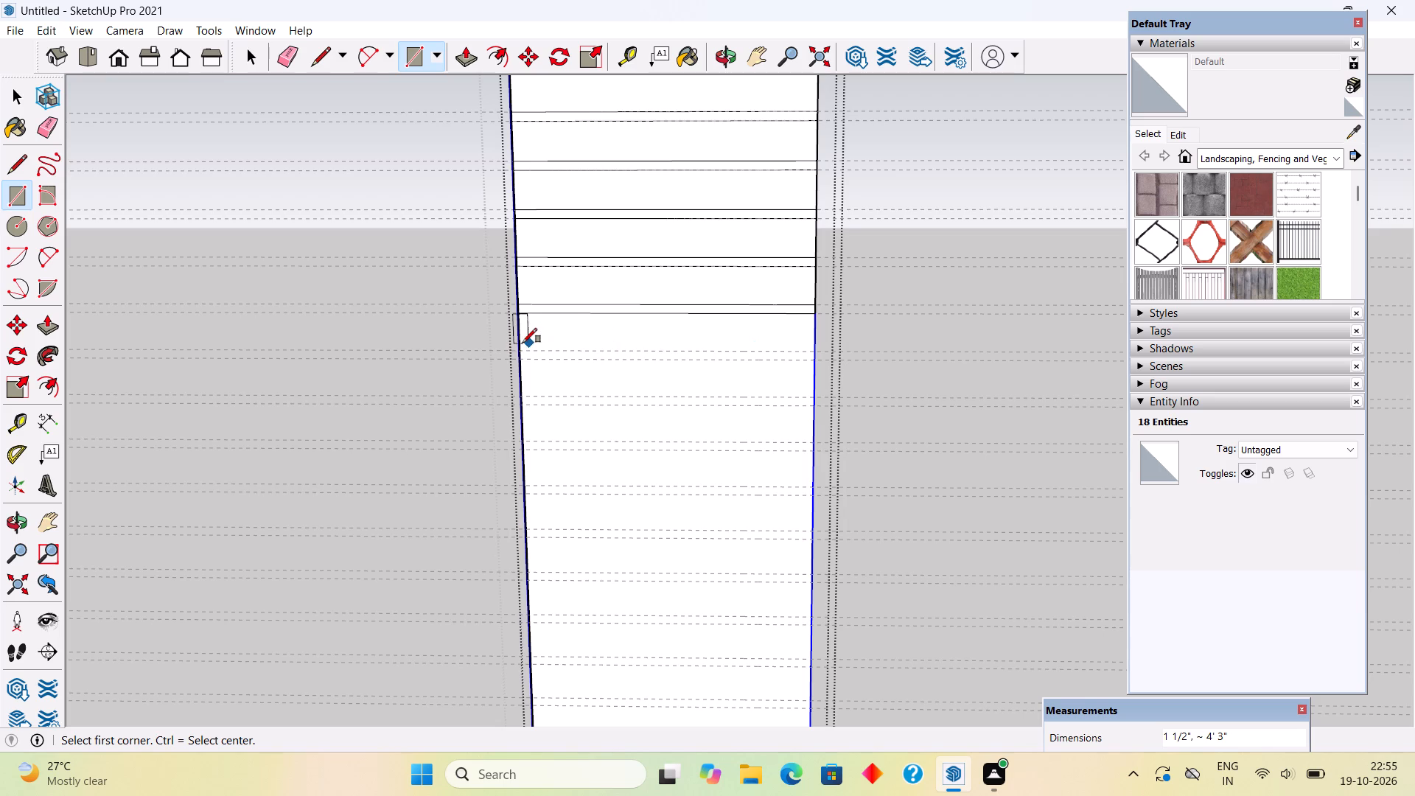
Draw full-width rectangles, 1.5" by about 4'3", on the panel face within the next seven guide pairs, the twelfth through eighteenth.
{"action": "left_click", "coordinate": [522, 347]}
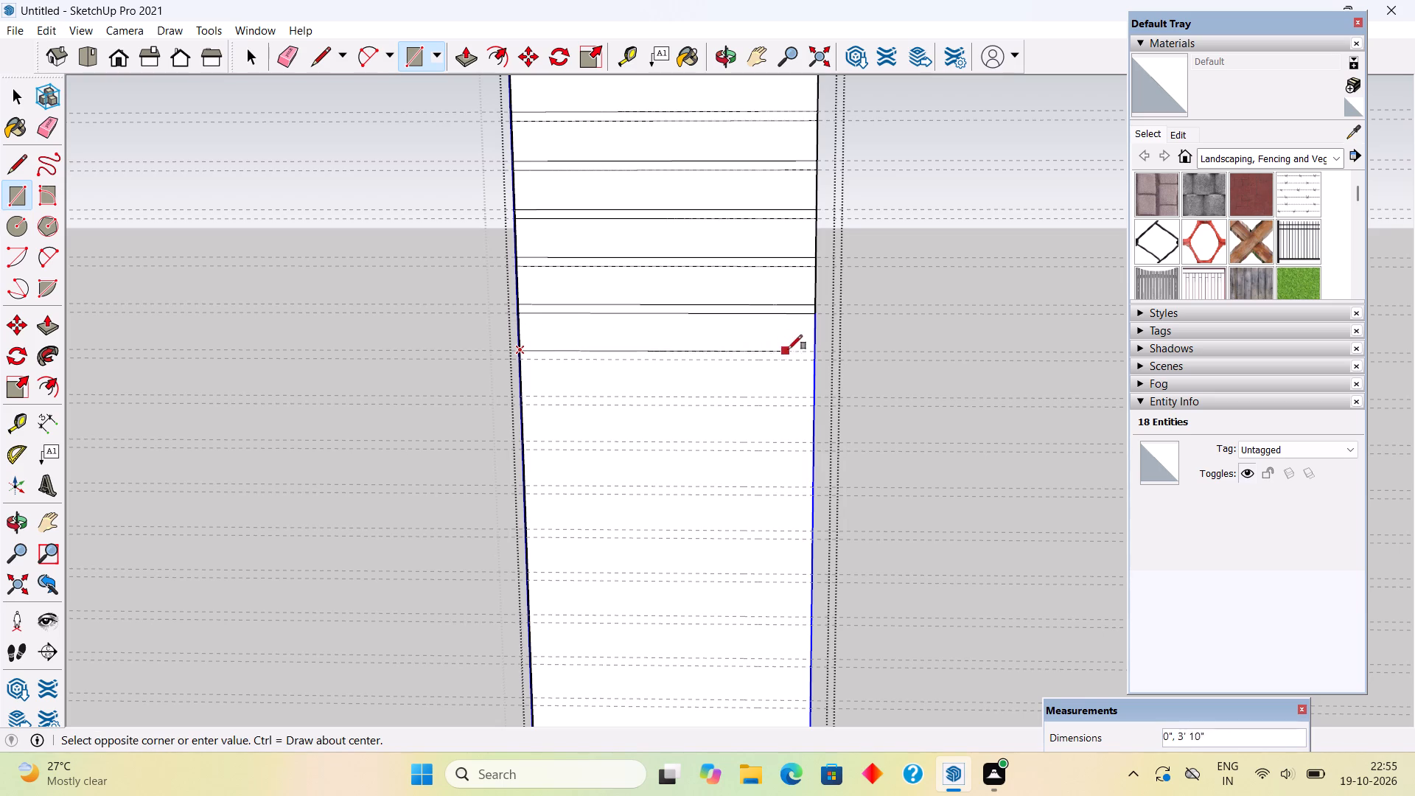
{"action": "left_click", "coordinate": [820, 360]}
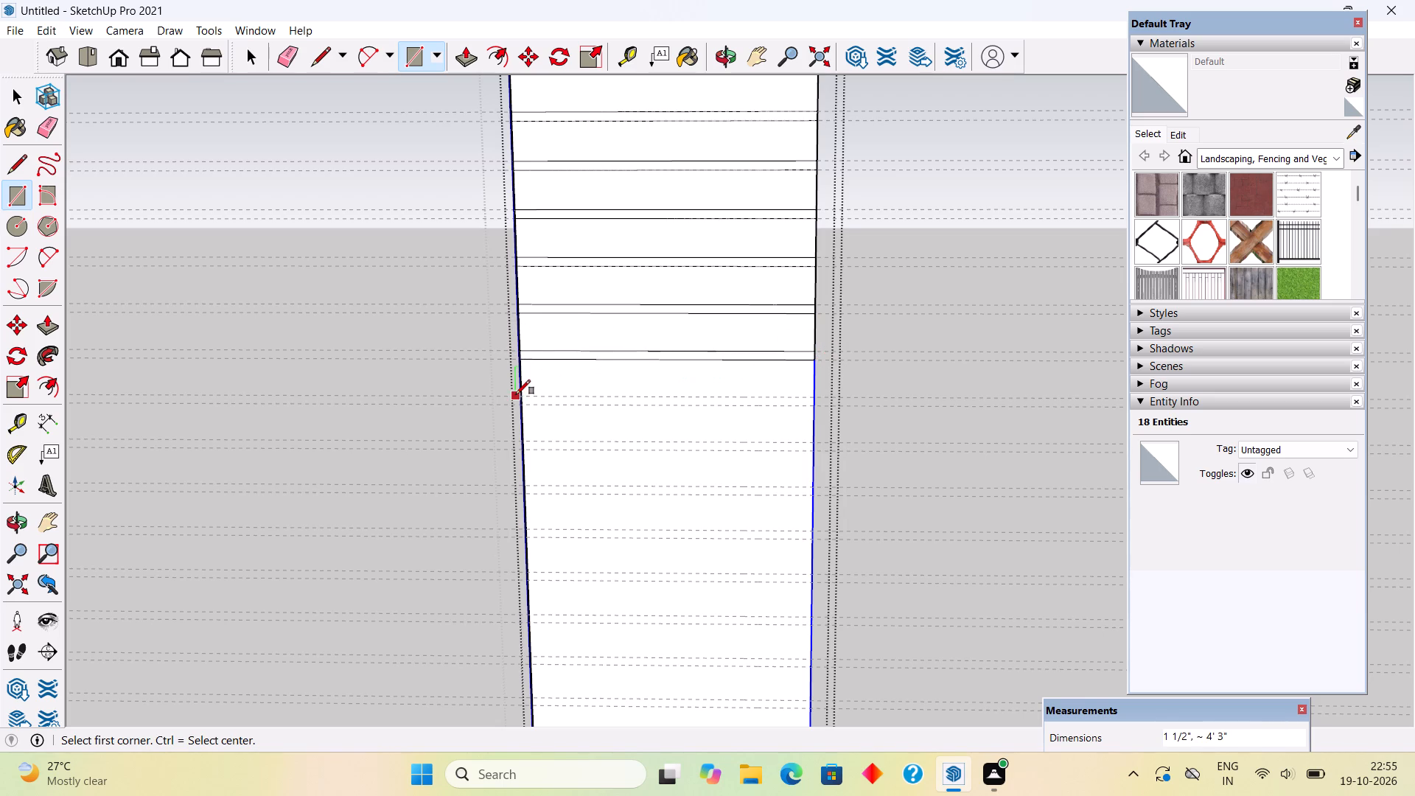
{"action": "left_click", "coordinate": [521, 397]}
{"action": "left_click", "coordinate": [814, 408]}
{"action": "left_click", "coordinate": [522, 444]}
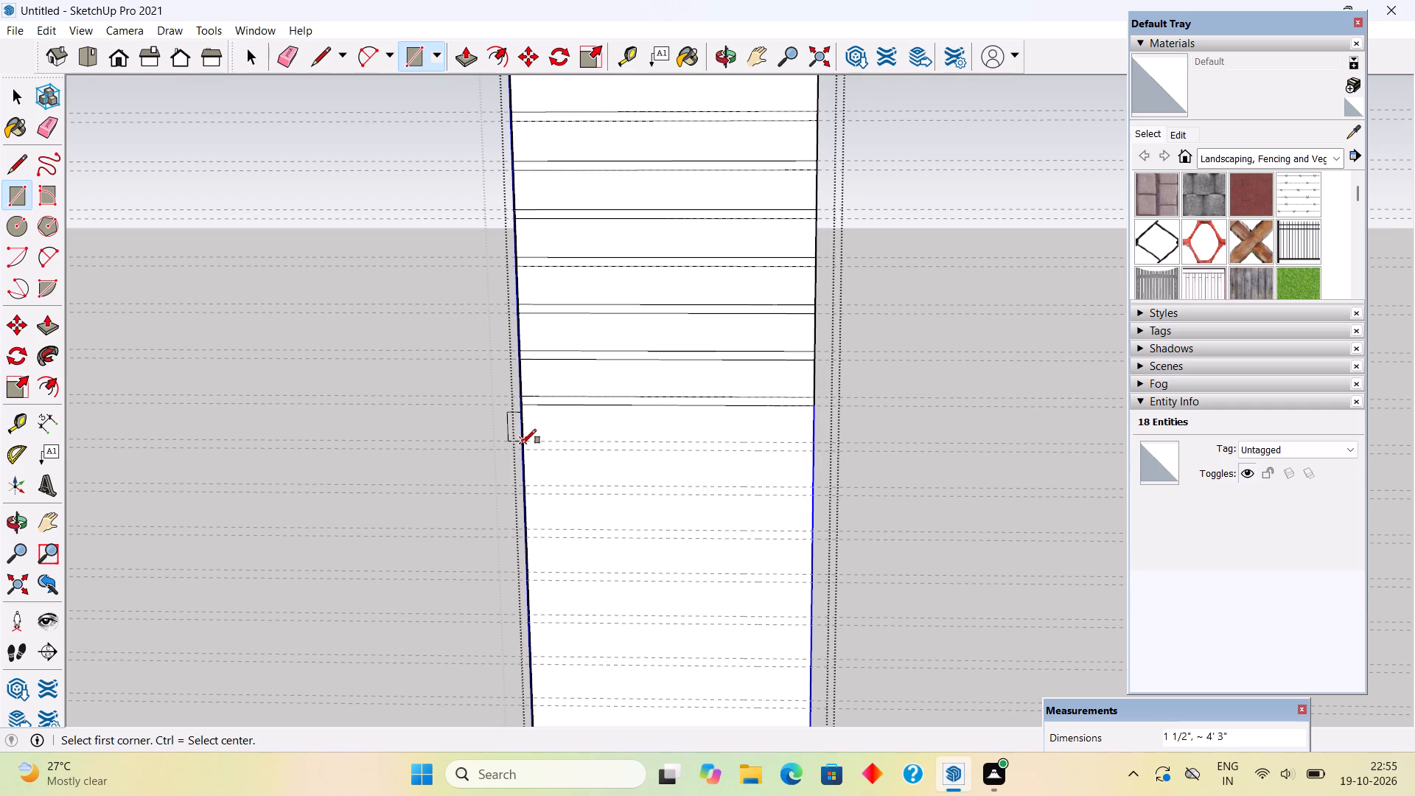
{"action": "left_click", "coordinate": [814, 450]}
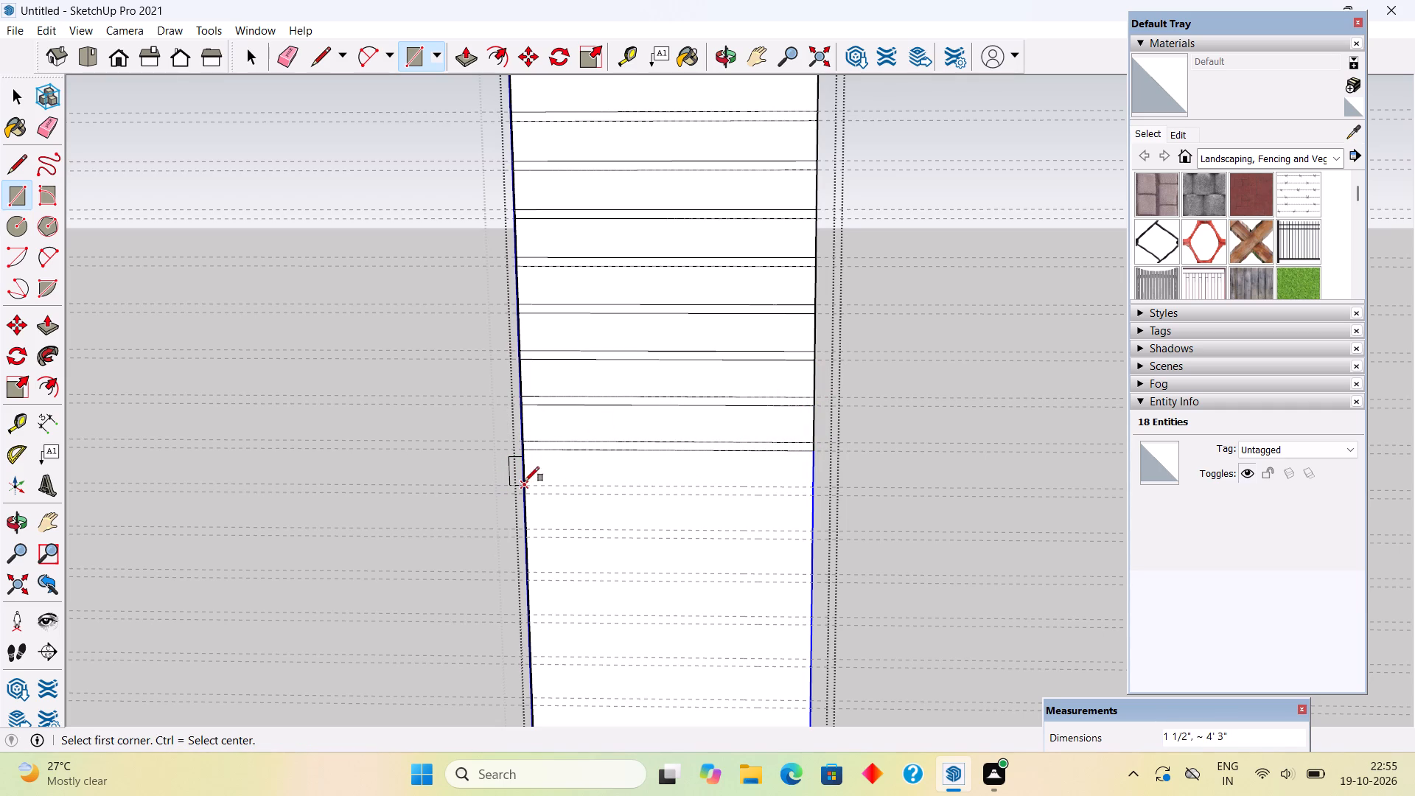
{"action": "left_click", "coordinate": [525, 481]}
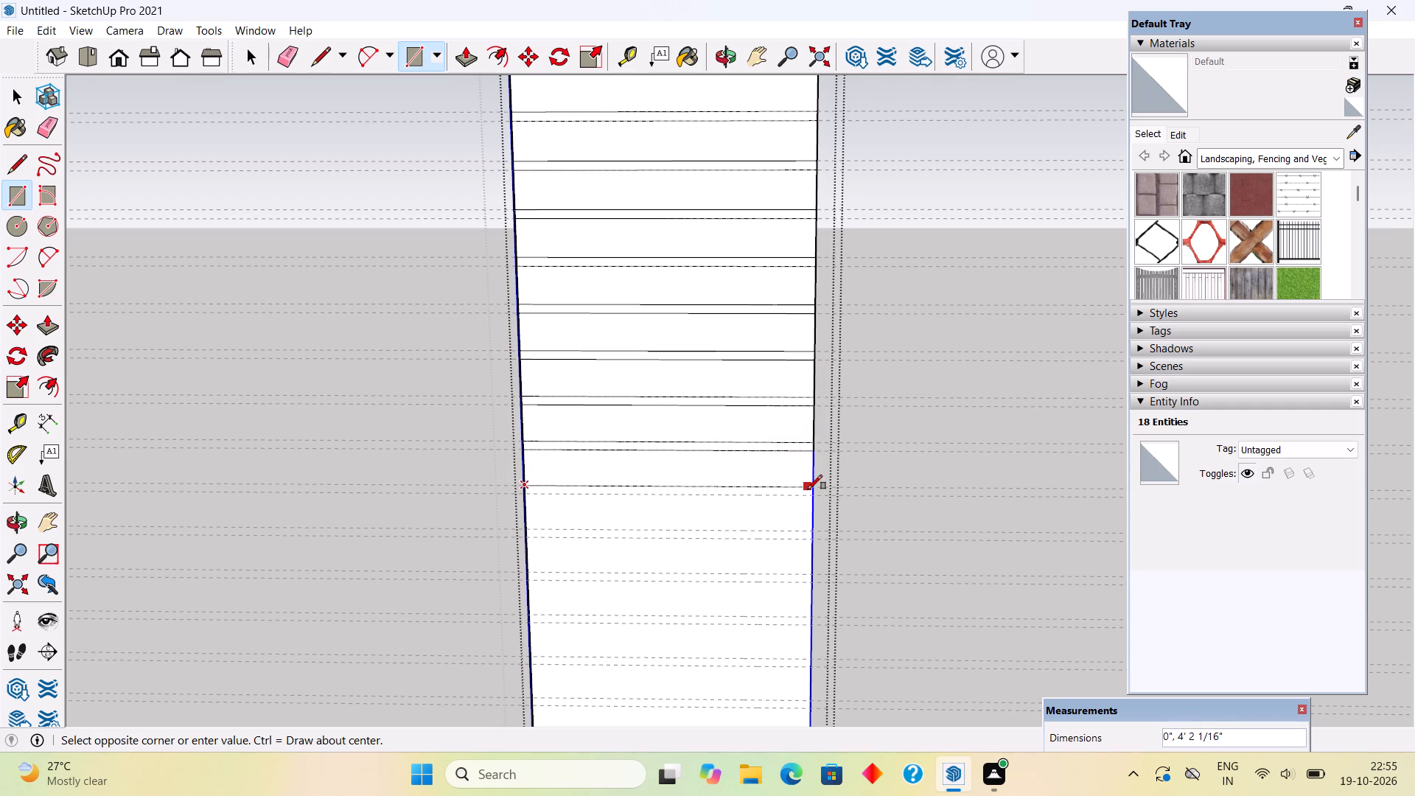
{"action": "left_click", "coordinate": [814, 500]}
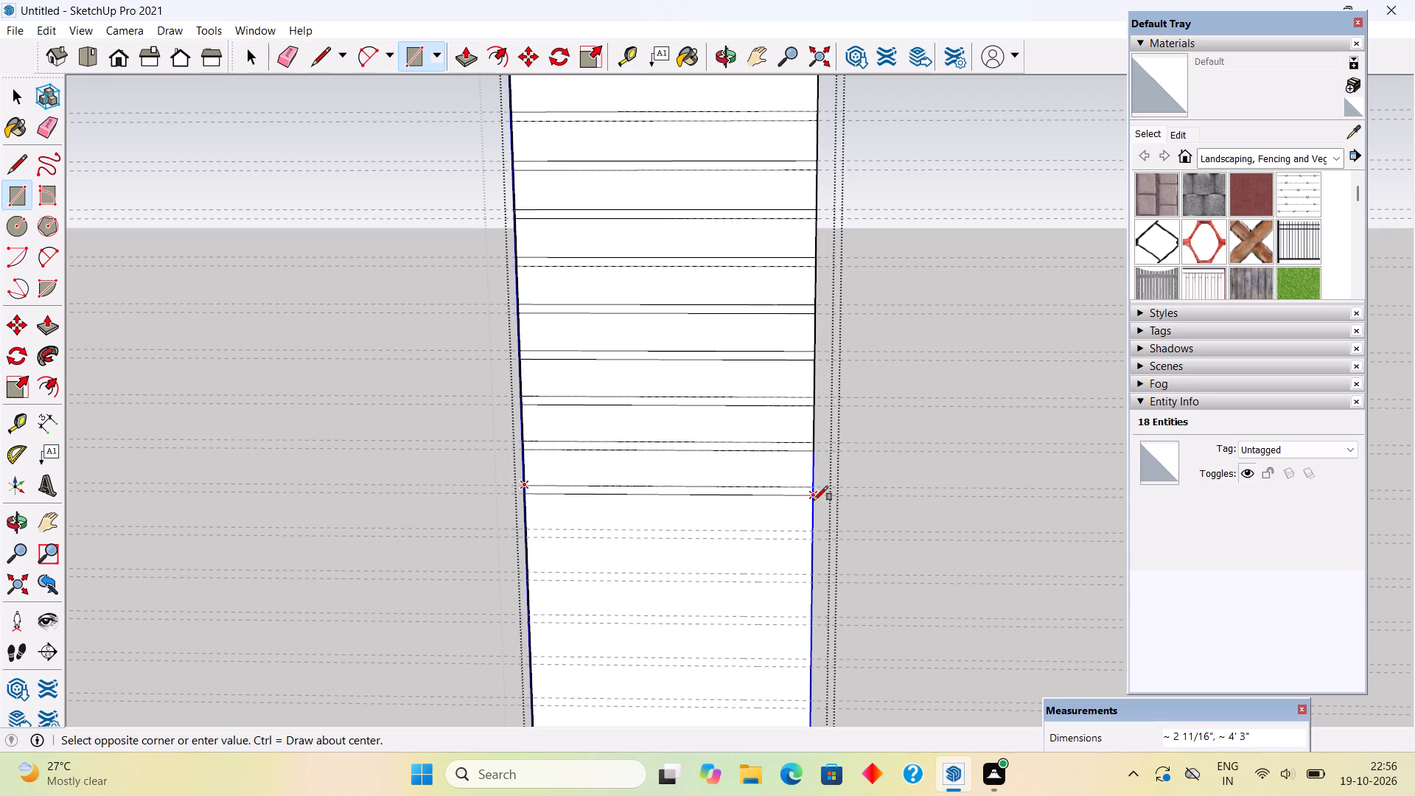
{"action": "left_click", "coordinate": [523, 527]}
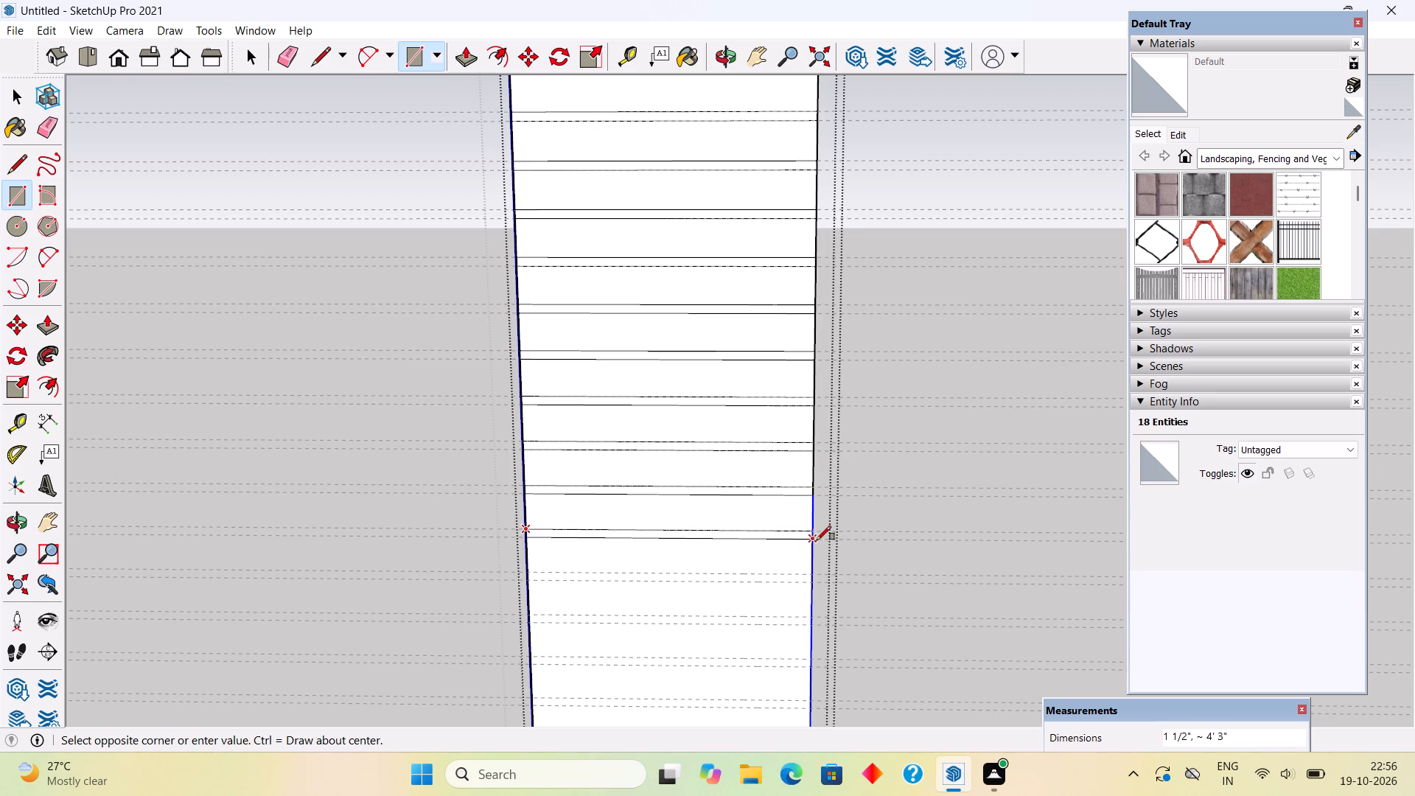
{"action": "left_click", "coordinate": [817, 540]}
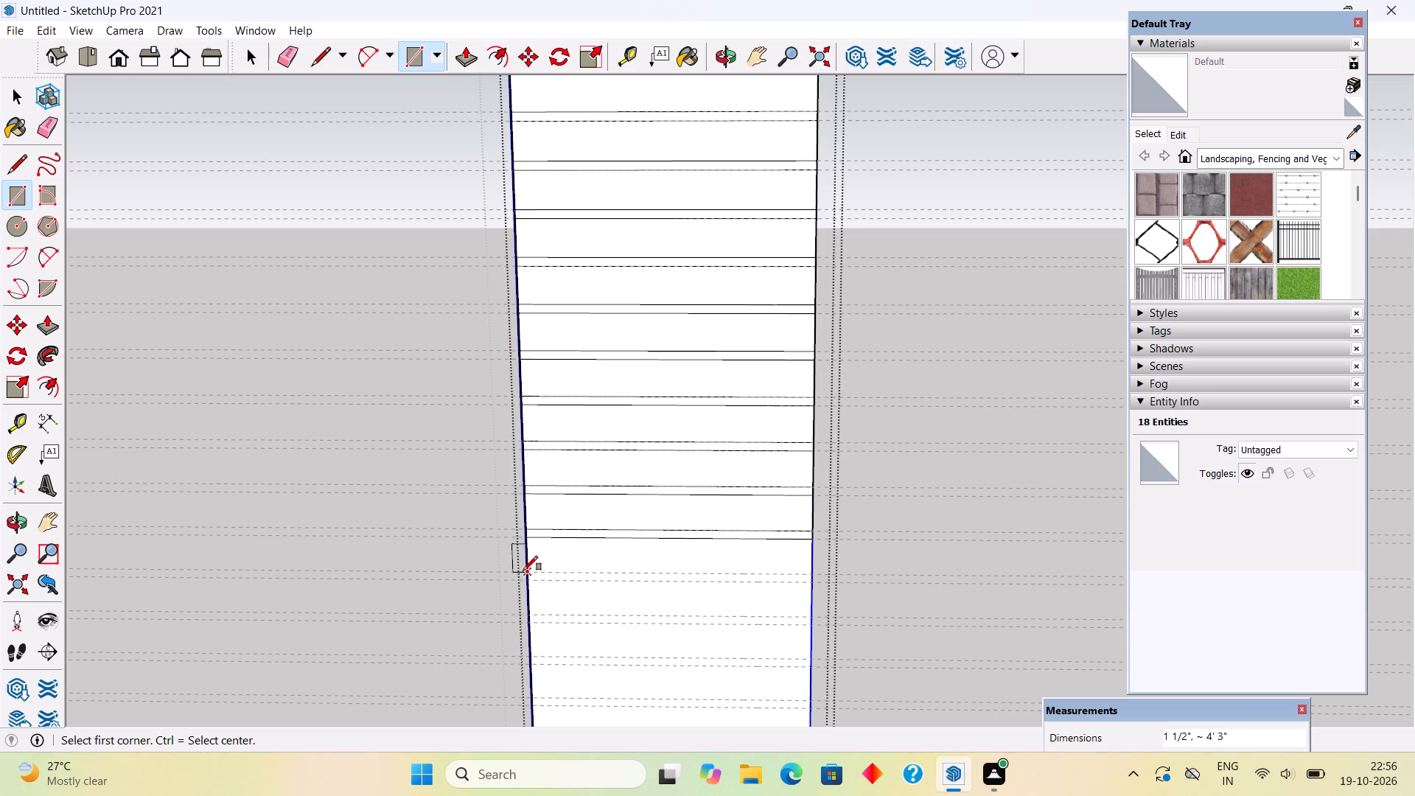
{"action": "left_click", "coordinate": [523, 570]}
{"action": "left_click", "coordinate": [813, 586]}
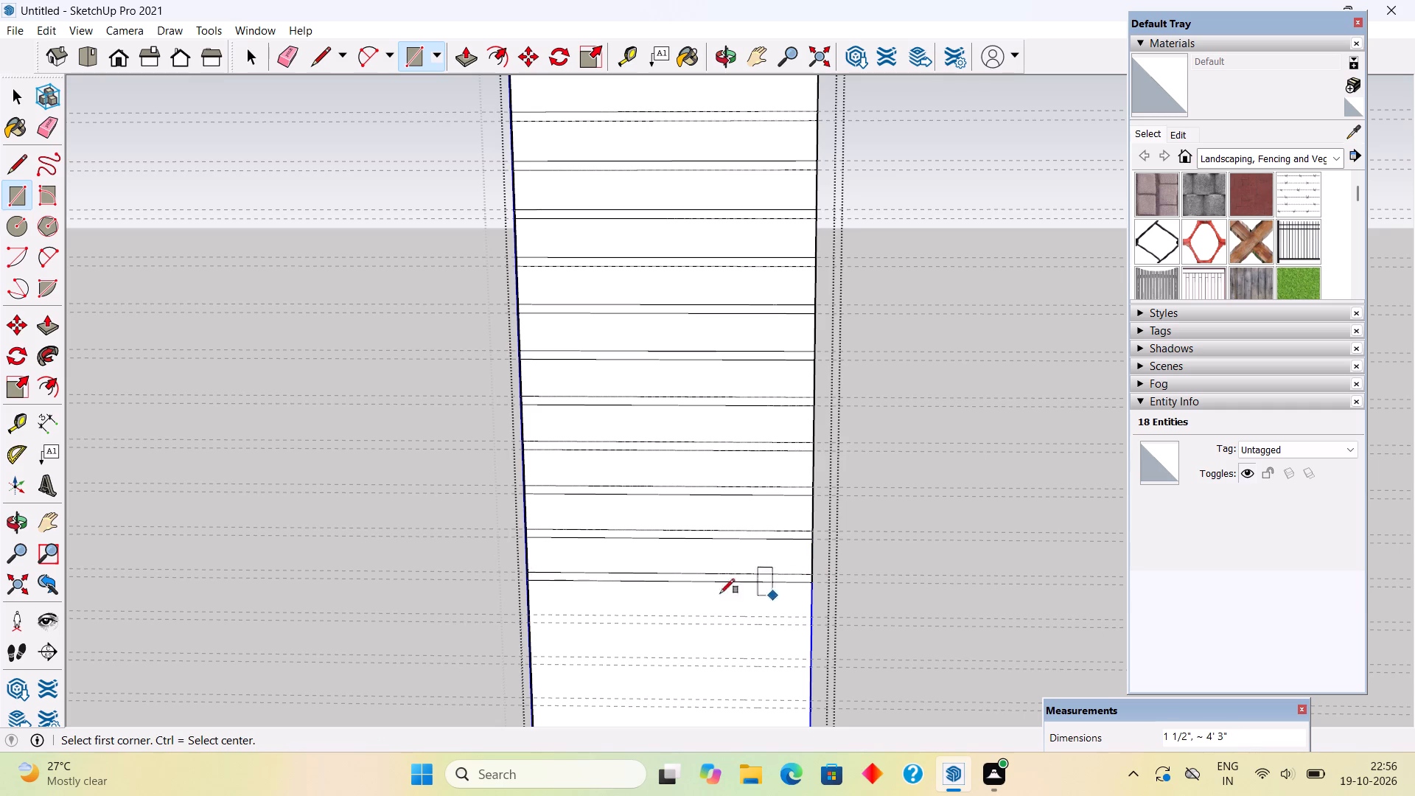
{"action": "left_click", "coordinate": [526, 612]}
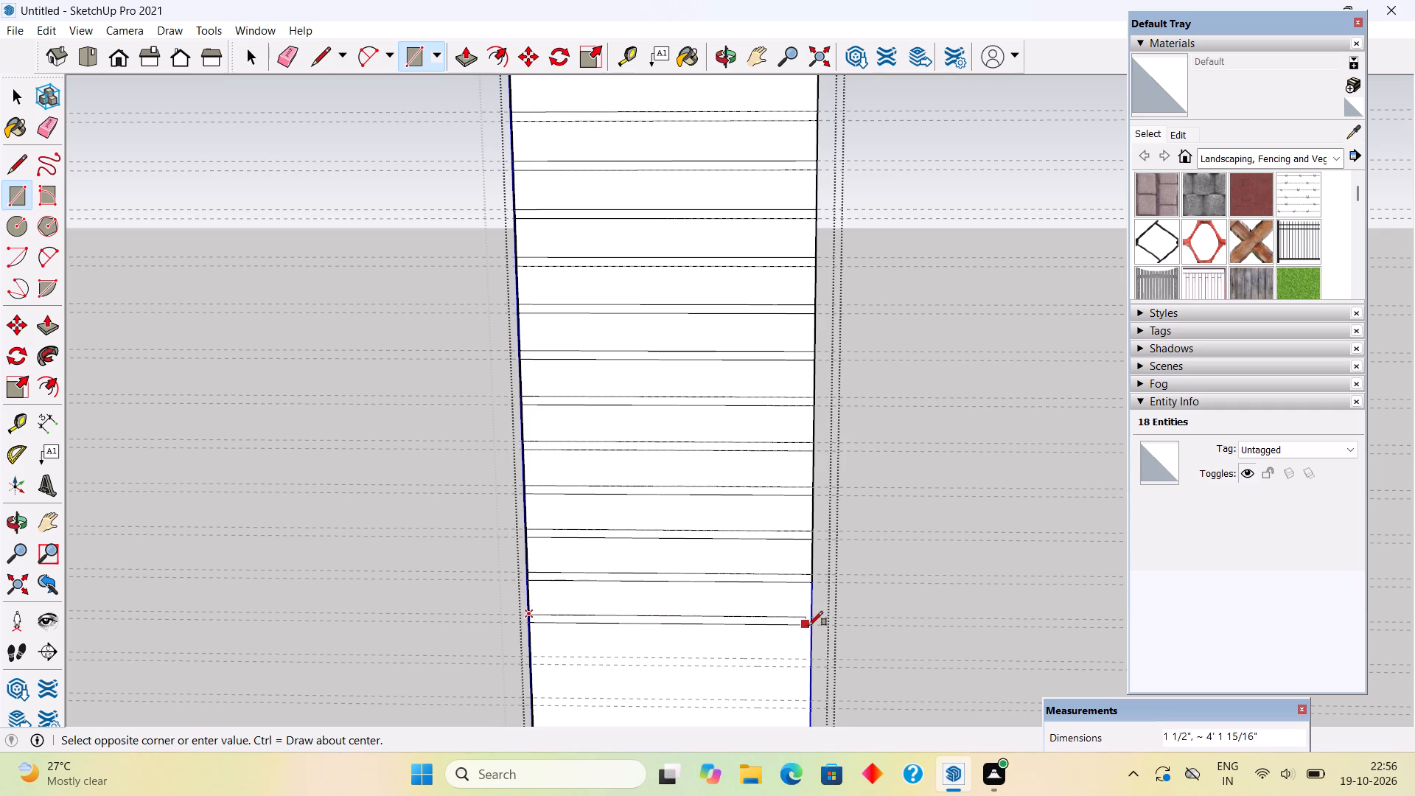
{"action": "left_click", "coordinate": [808, 626]}
Draw full-width rectangles, 1.5" by about 4'3", on the panel face within the three remaining guide pairs above the bottom edge.
{"action": "scroll", "coordinate": [685, 334], "scroll_direction": "down", "scroll_amount": 5}
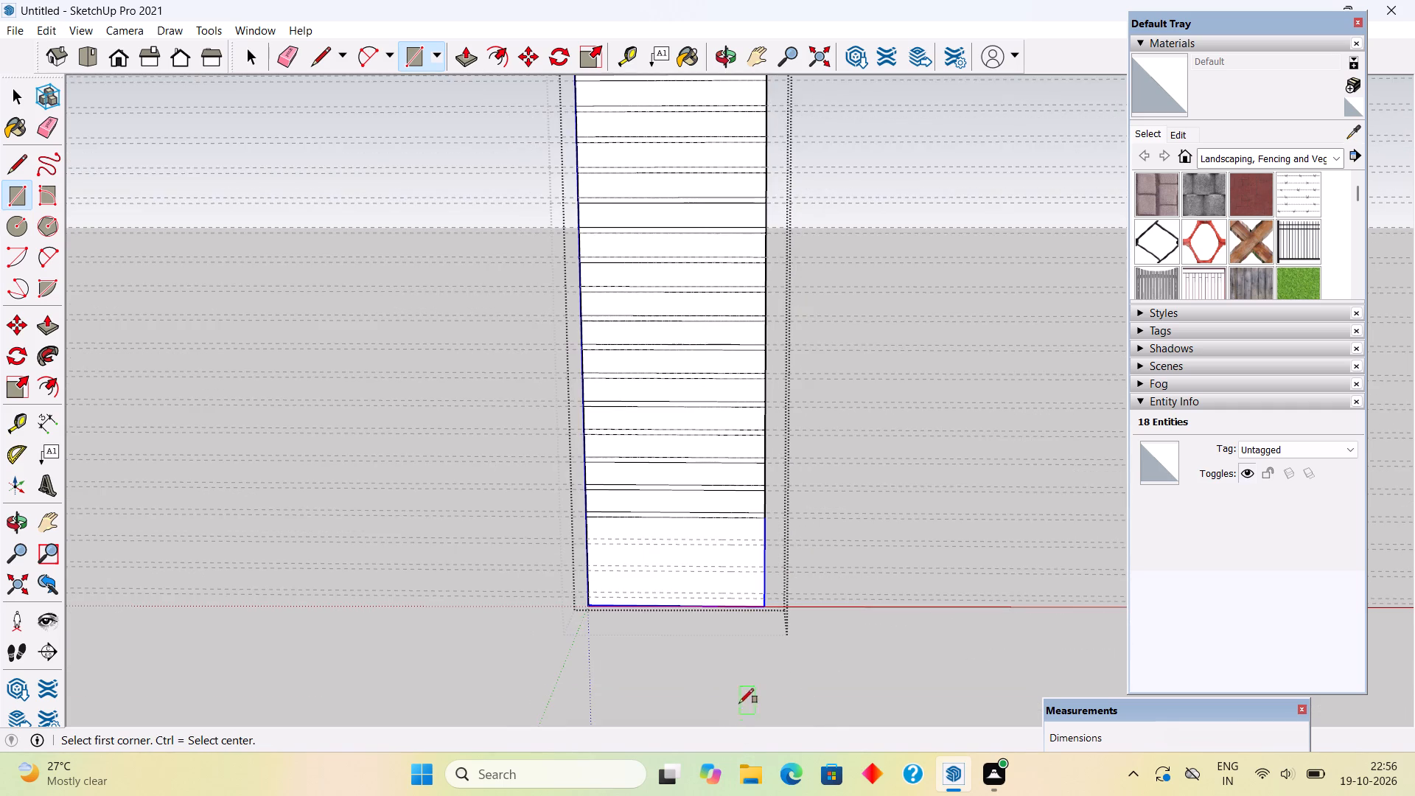
{"action": "scroll", "coordinate": [736, 684], "scroll_direction": "up", "scroll_amount": 12}
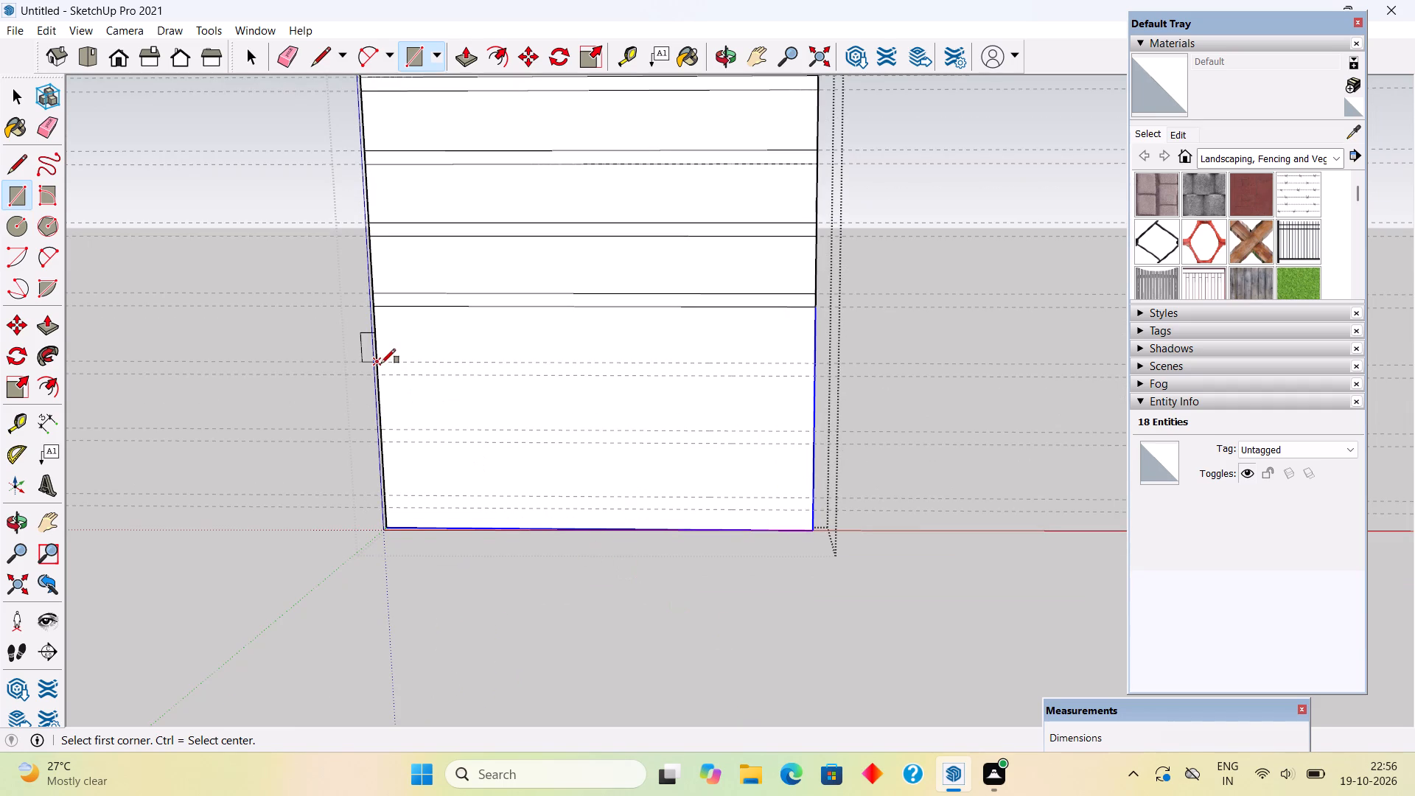
{"action": "left_click", "coordinate": [380, 363]}
{"action": "left_click", "coordinate": [816, 378]}
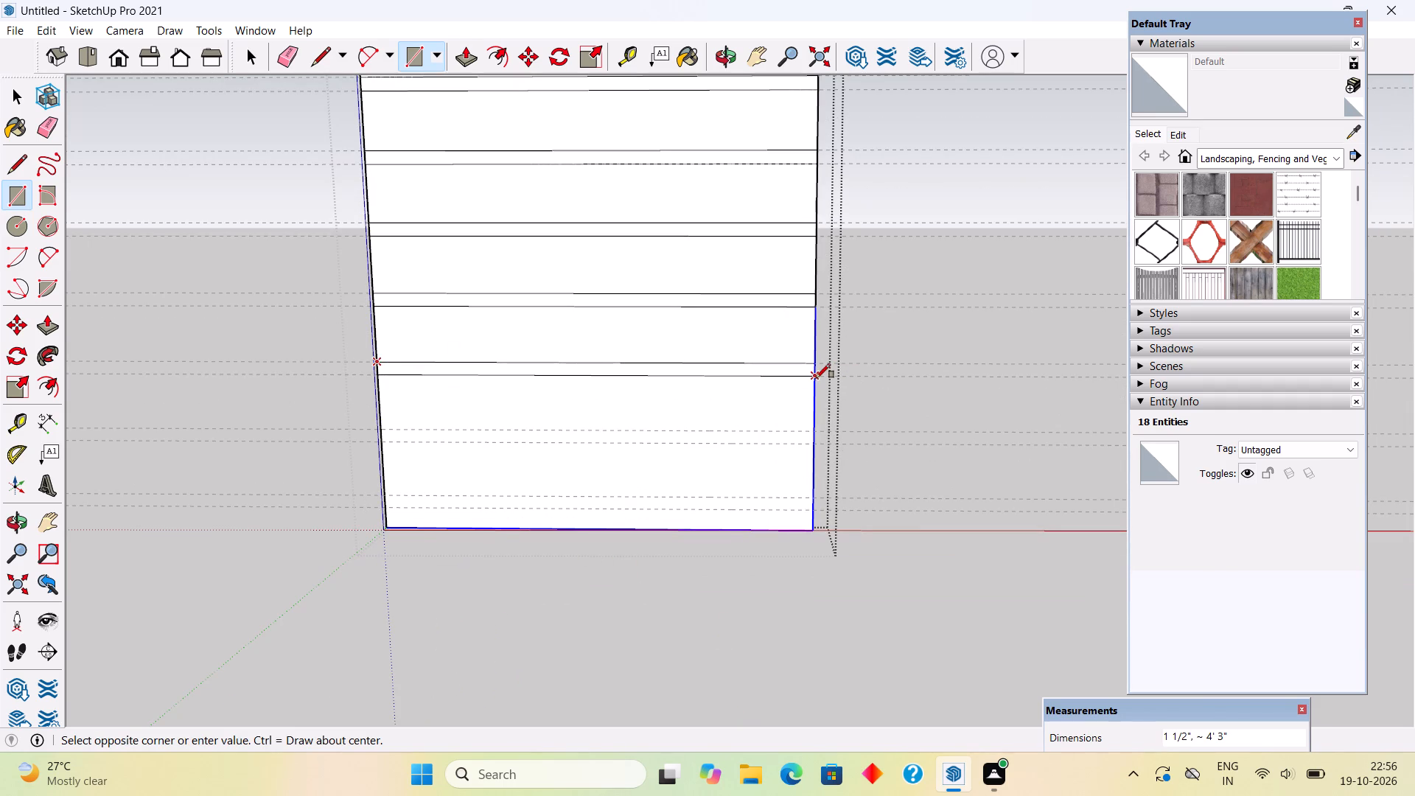
{"action": "left_click", "coordinate": [385, 427]}
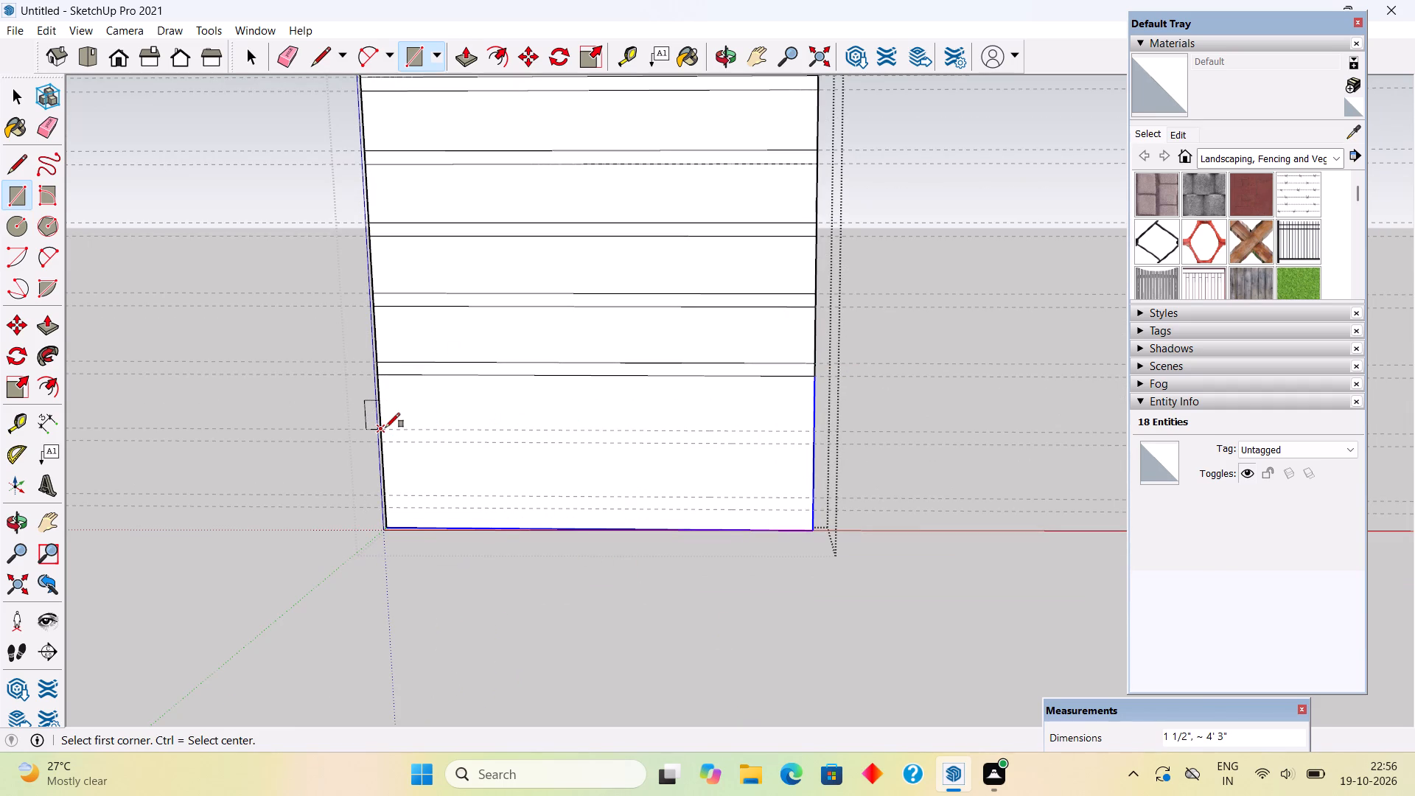
{"action": "left_click", "coordinate": [812, 444]}
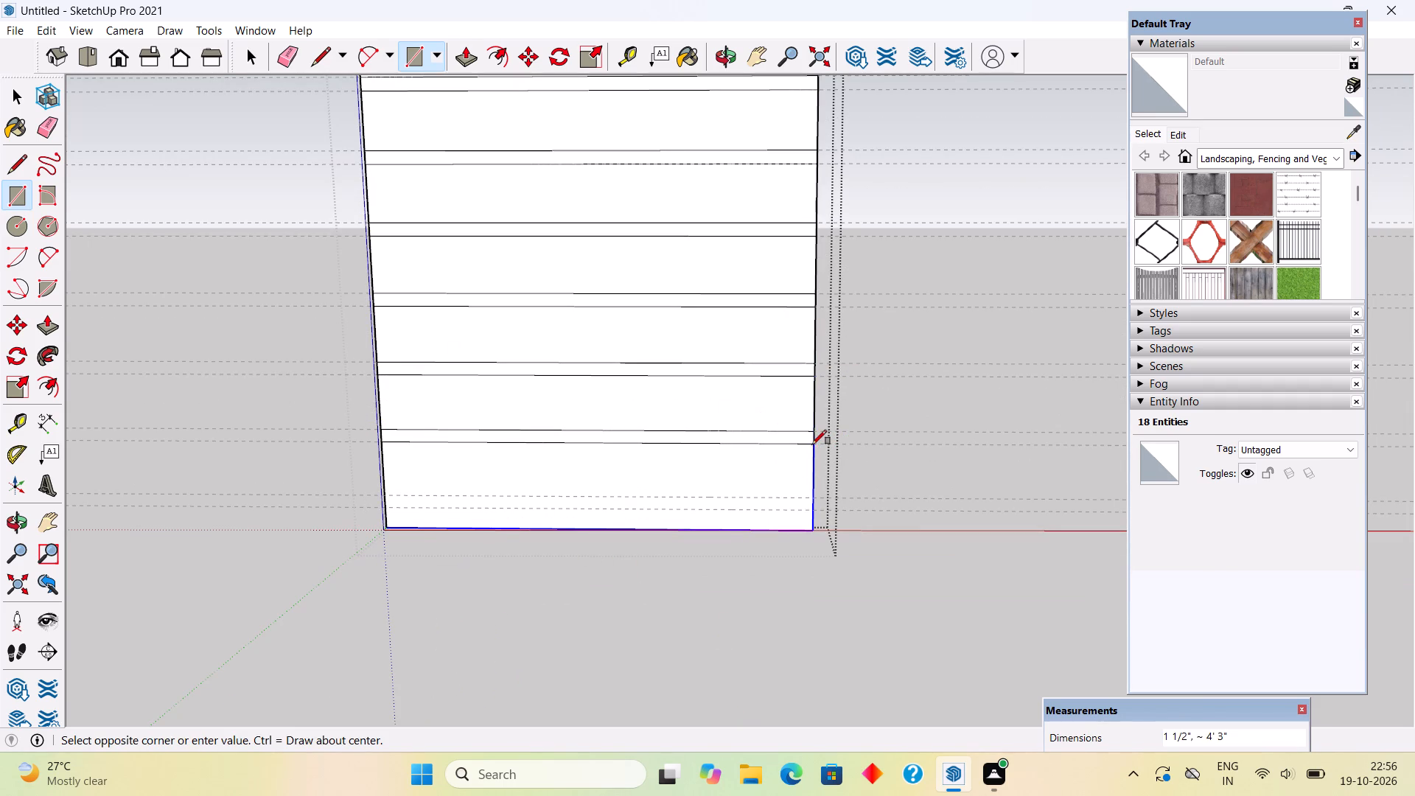
{"action": "left_click", "coordinate": [388, 494]}
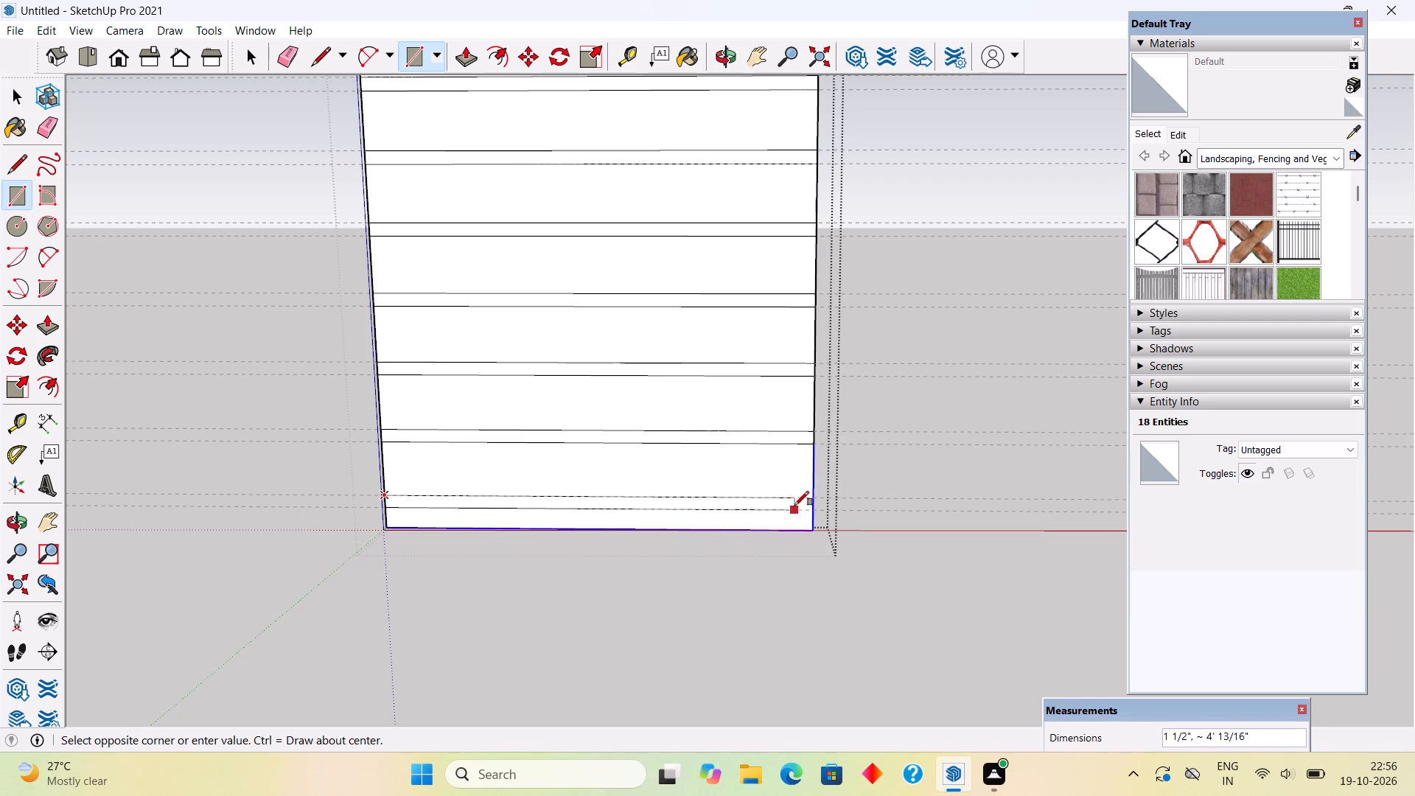
{"action": "left_click", "coordinate": [811, 506]}
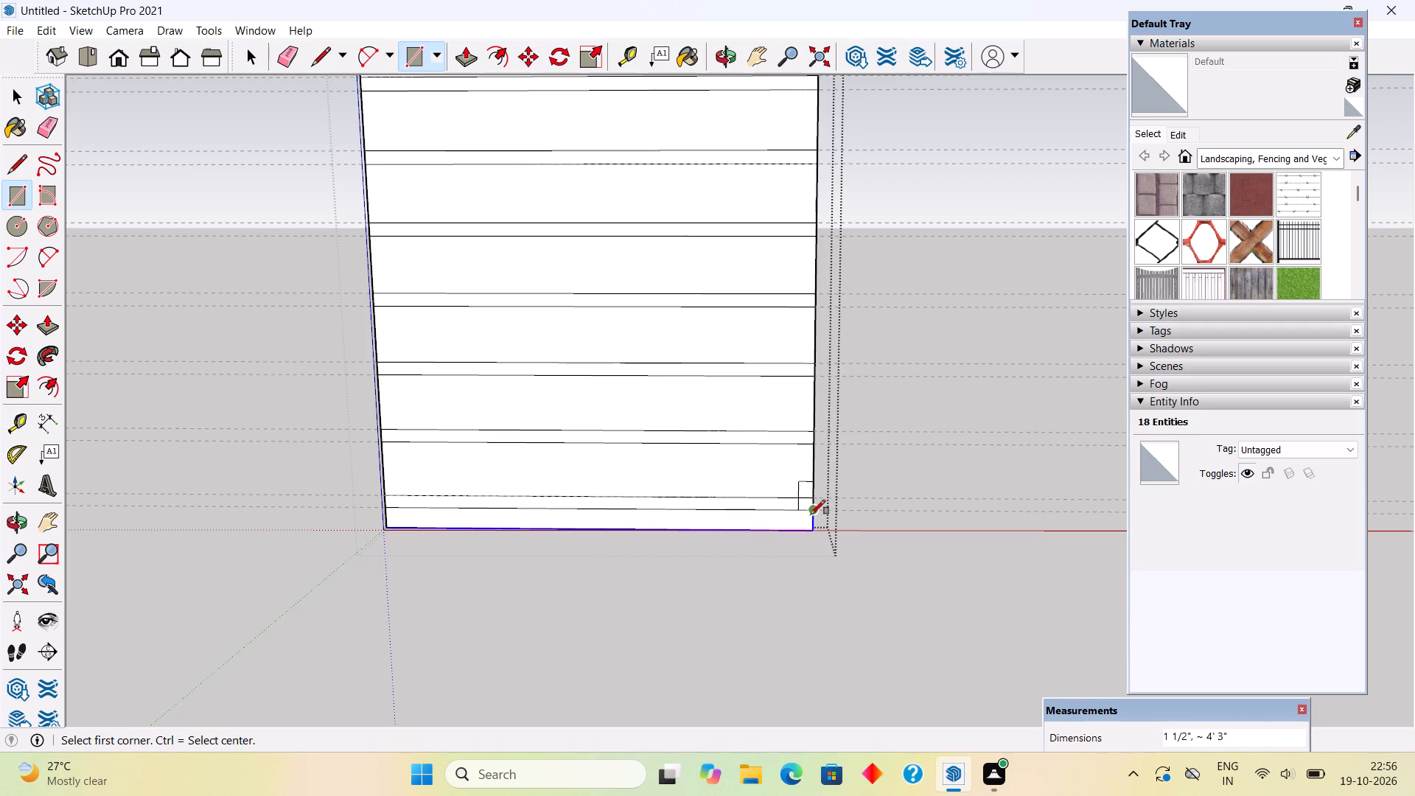
Push the lowest strip on the panel face inward 0.5" with Push/Pull to form a groove.
{"action": "key", "text": "space"}
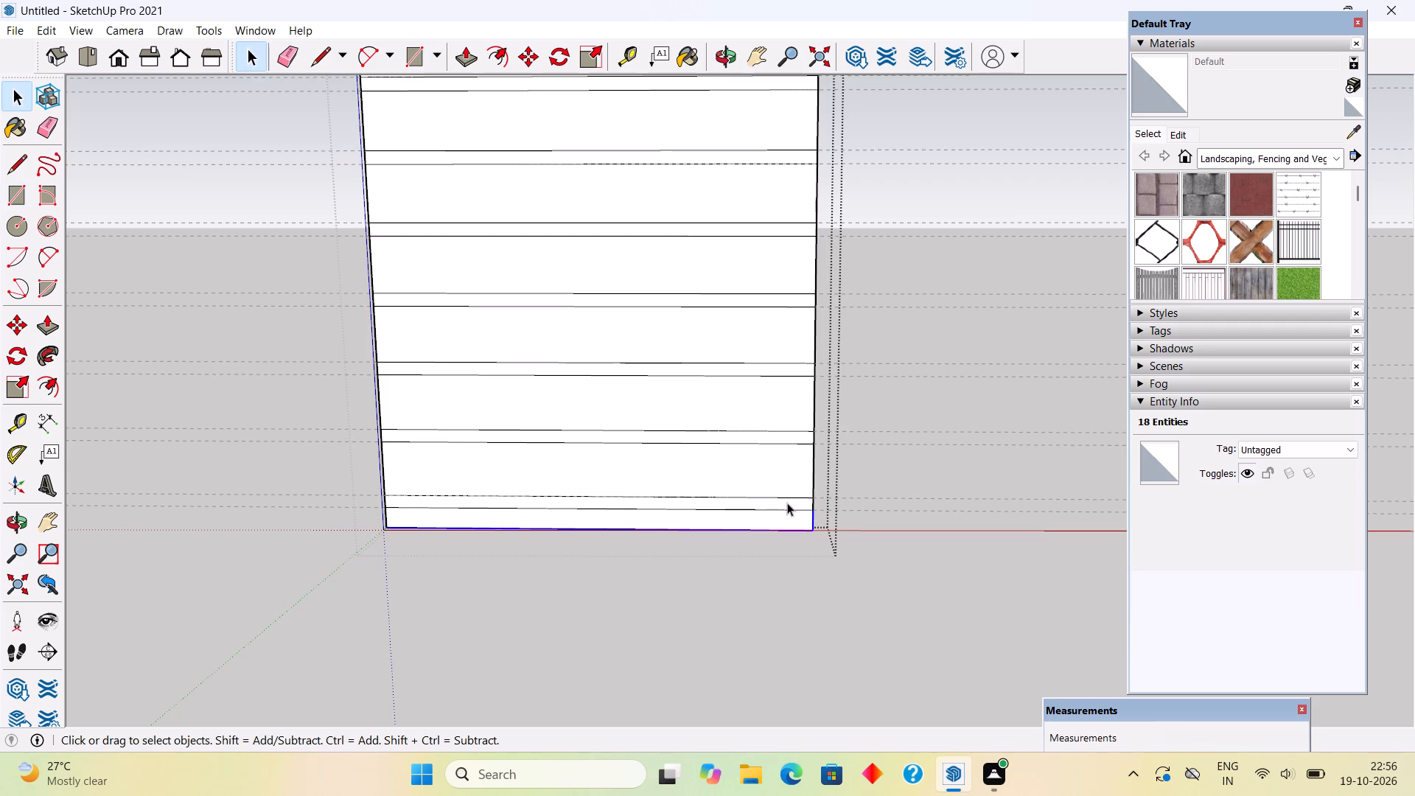
{"action": "left_click", "coordinate": [787, 503]}
{"action": "key", "text": "p"}
{"action": "left_click", "coordinate": [785, 500]}
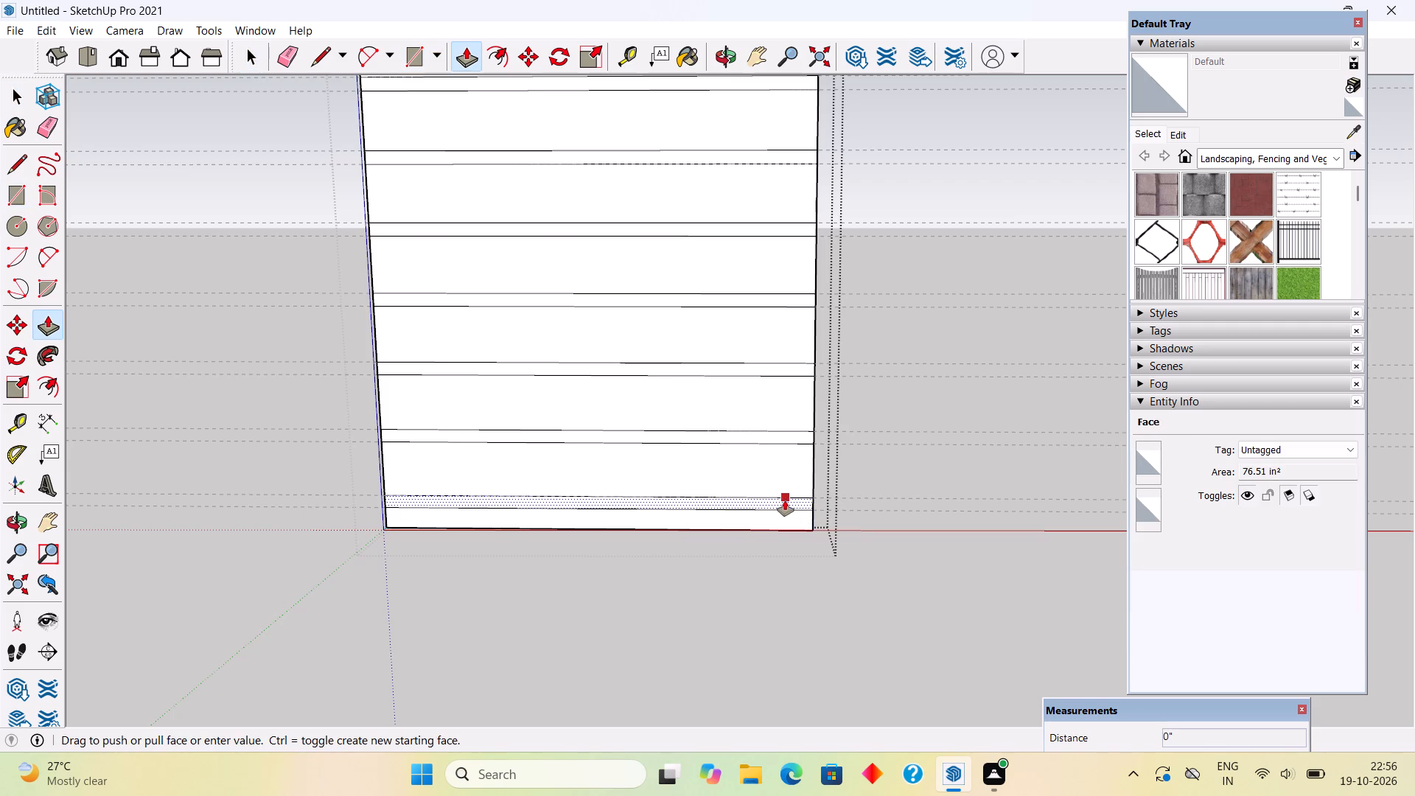
{"action": "type", "text": ".5\""}
{"action": "key", "text": "Return"}
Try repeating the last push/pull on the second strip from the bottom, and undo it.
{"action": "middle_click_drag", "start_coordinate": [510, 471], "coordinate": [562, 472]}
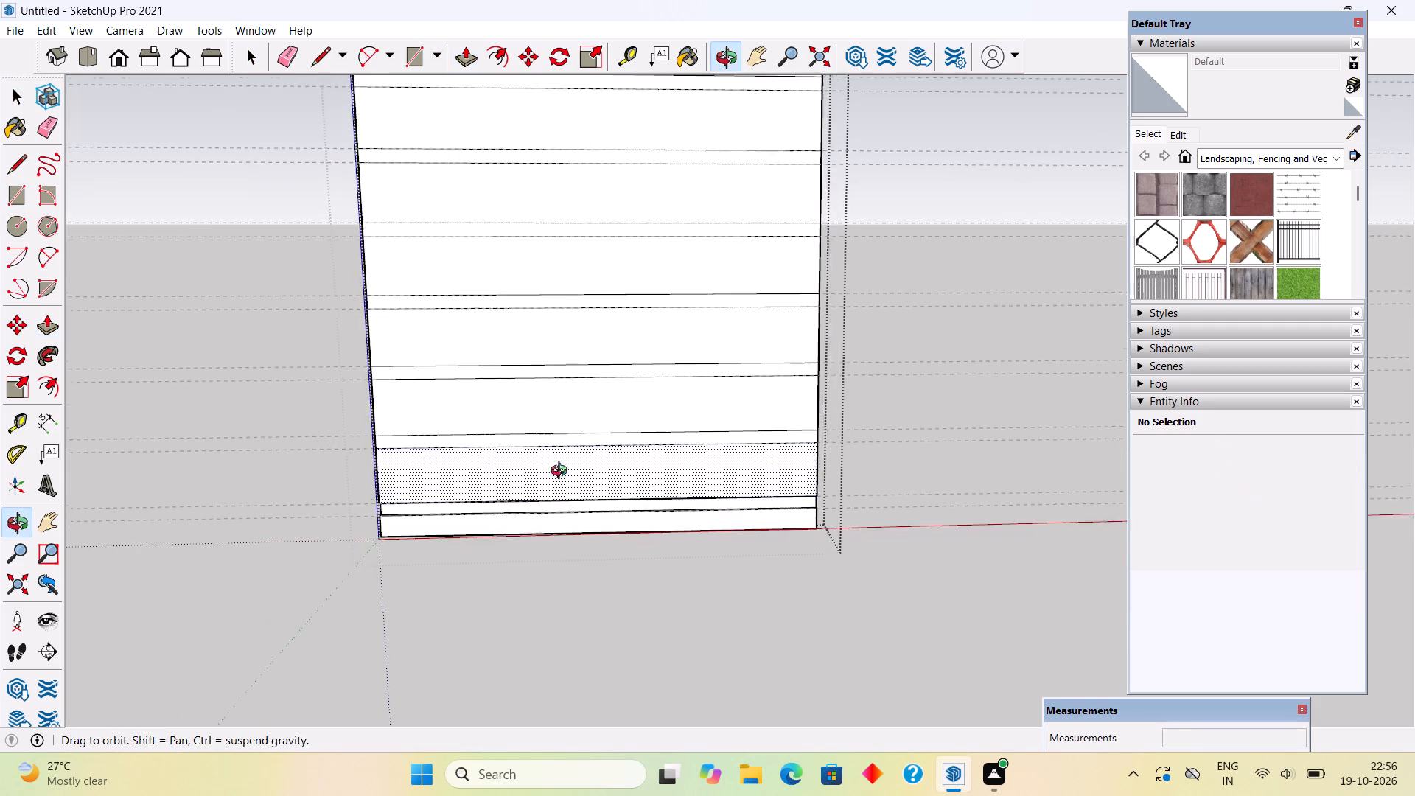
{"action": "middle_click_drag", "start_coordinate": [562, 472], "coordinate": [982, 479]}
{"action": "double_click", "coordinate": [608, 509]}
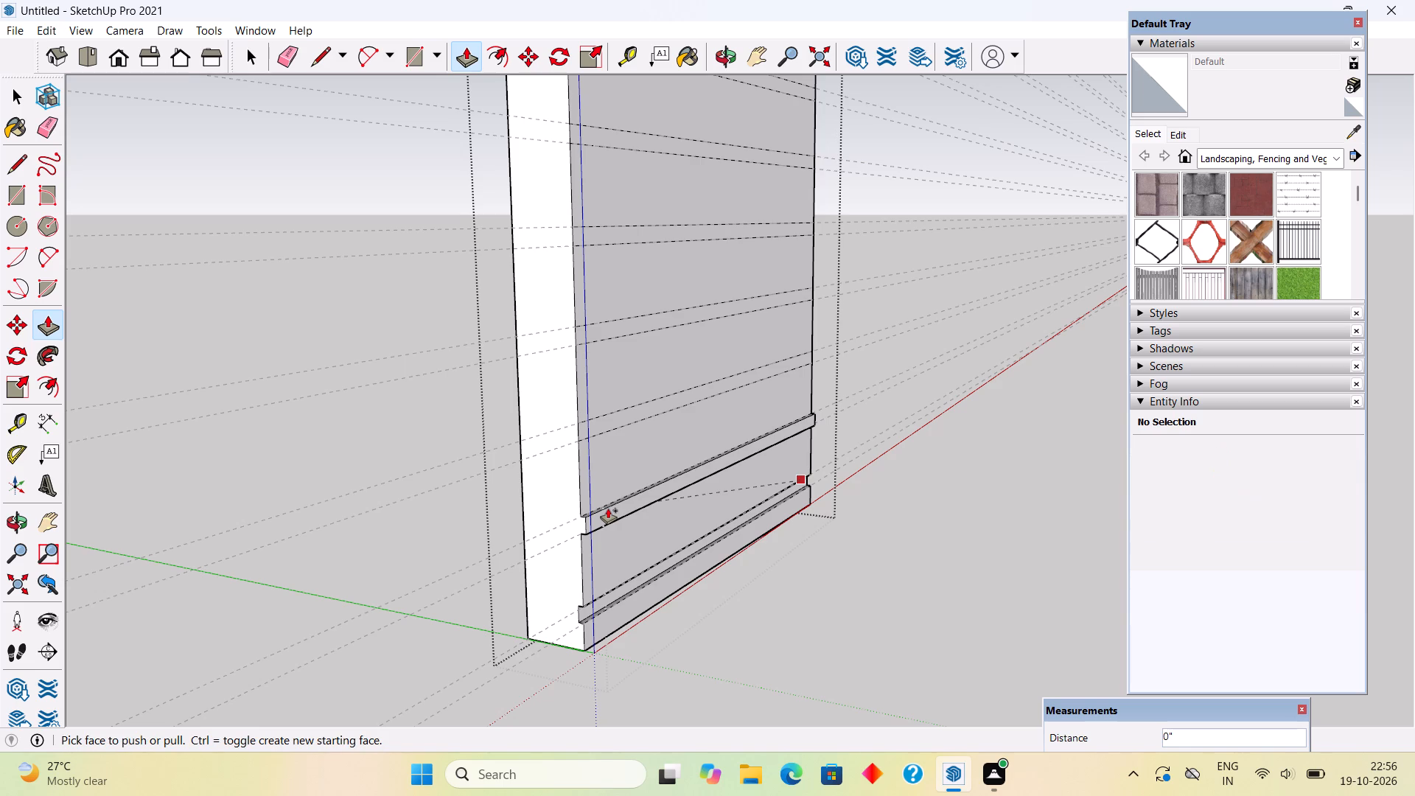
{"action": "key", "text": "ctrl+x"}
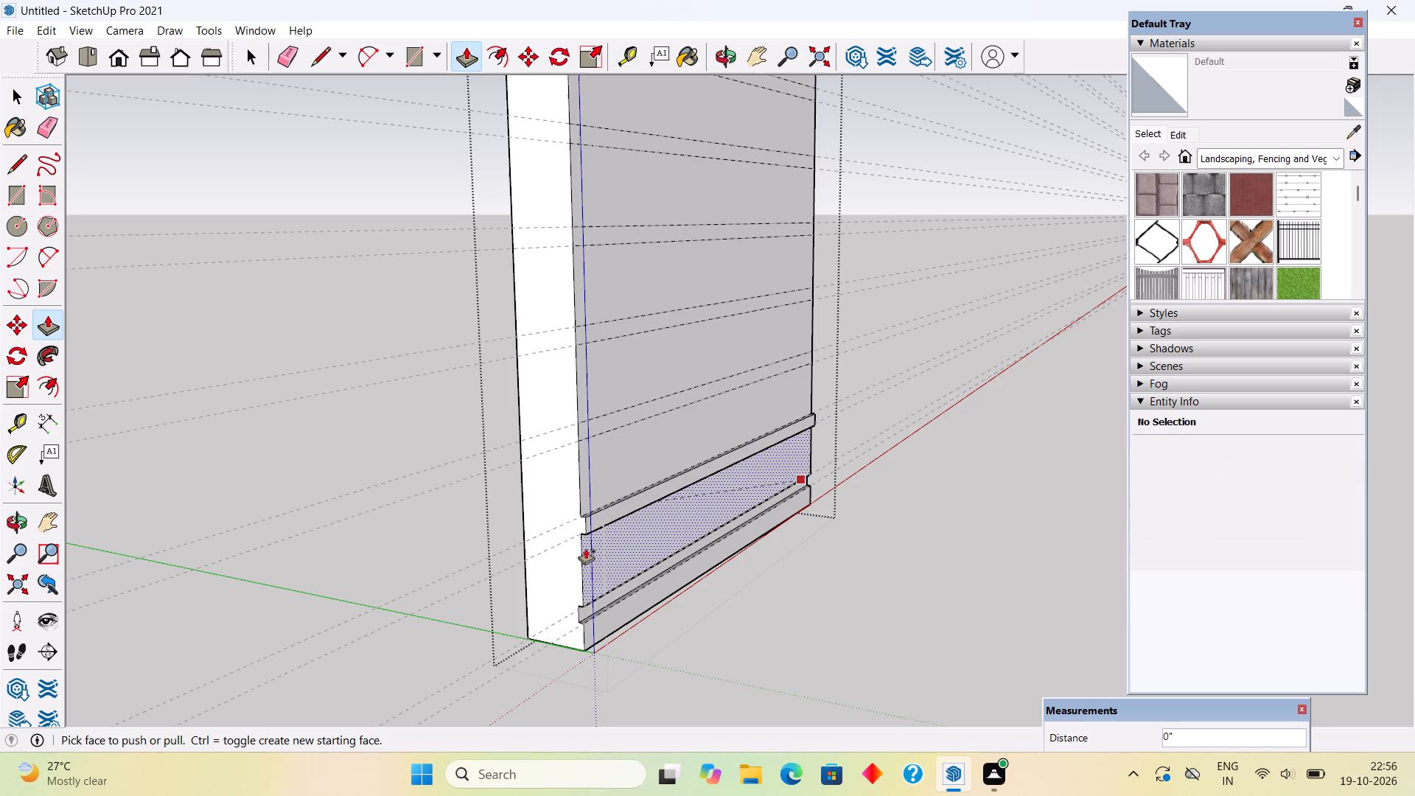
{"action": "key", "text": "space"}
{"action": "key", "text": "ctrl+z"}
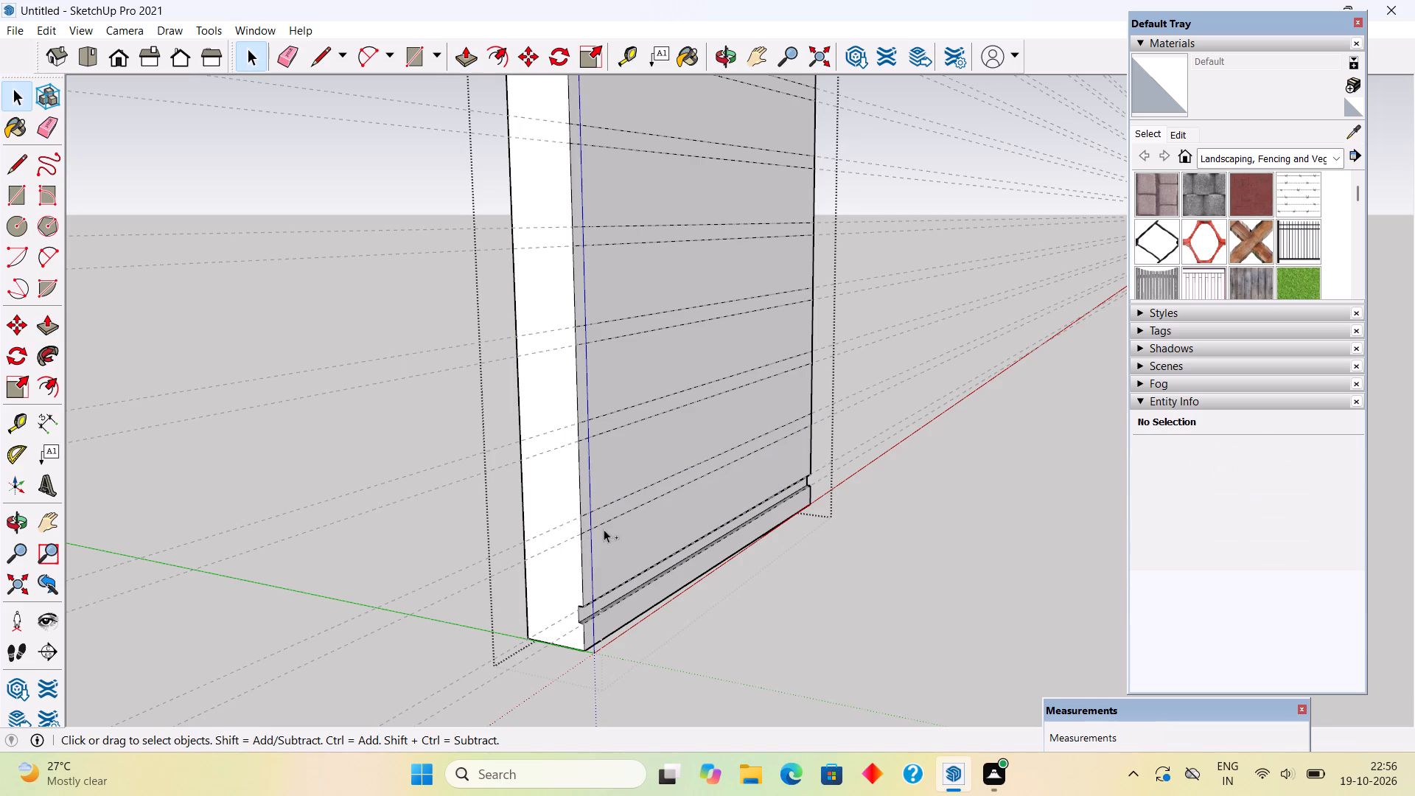
Push the second strip from the bottom 0.5" into the panel.
{"action": "key", "text": "p"}
{"action": "left_click", "coordinate": [615, 509]}
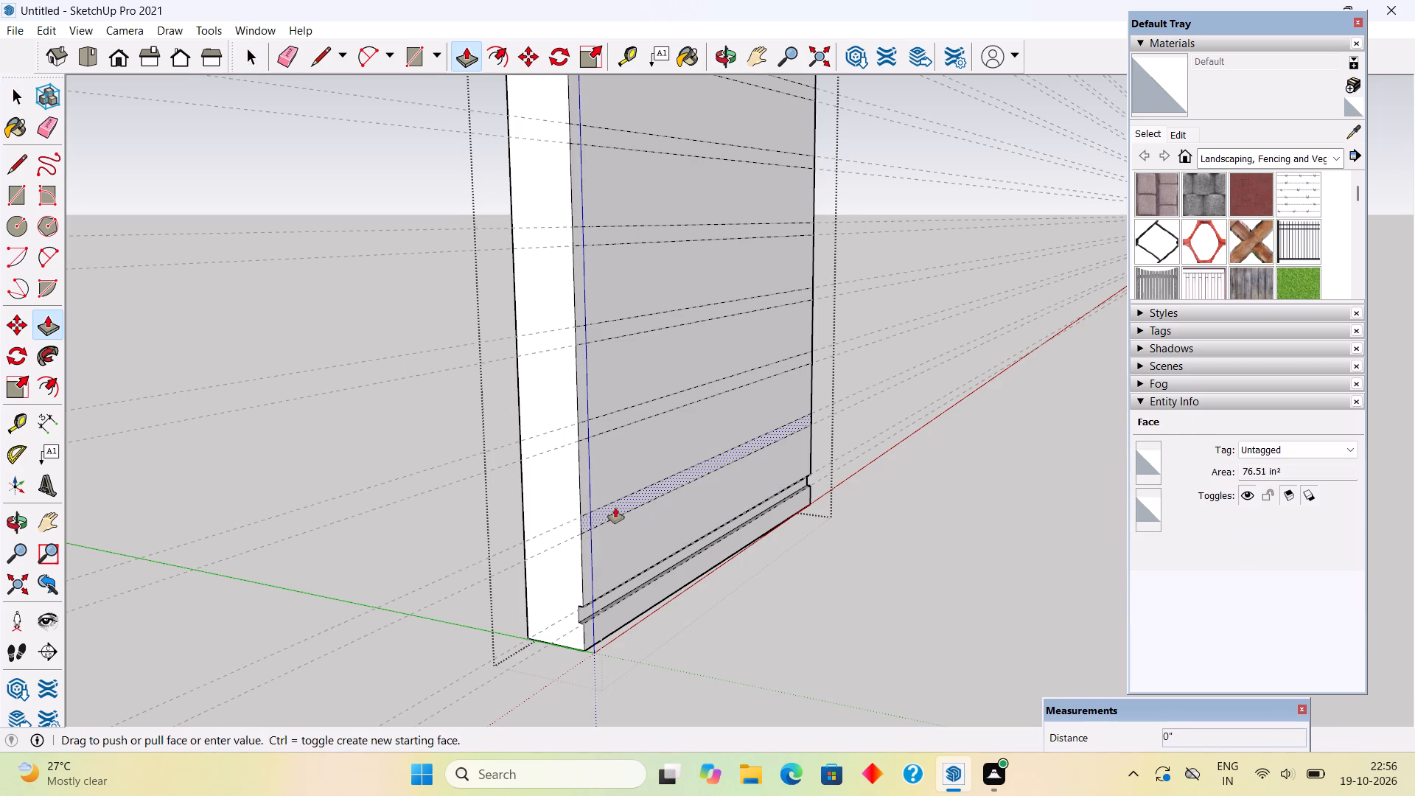
{"action": "key", "text": "0"}
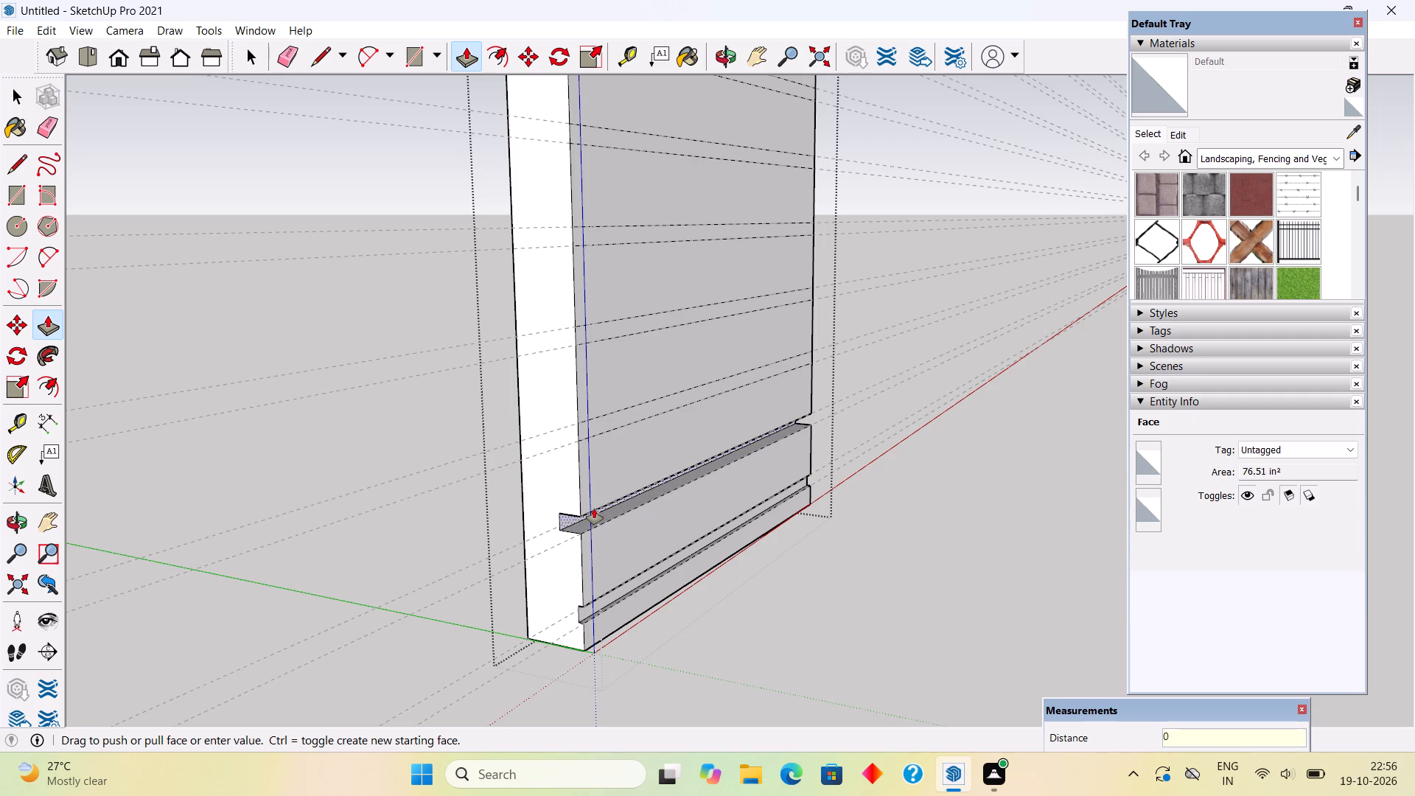
{"action": "type", "text": ".5\""}
{"action": "key", "text": "Return"}
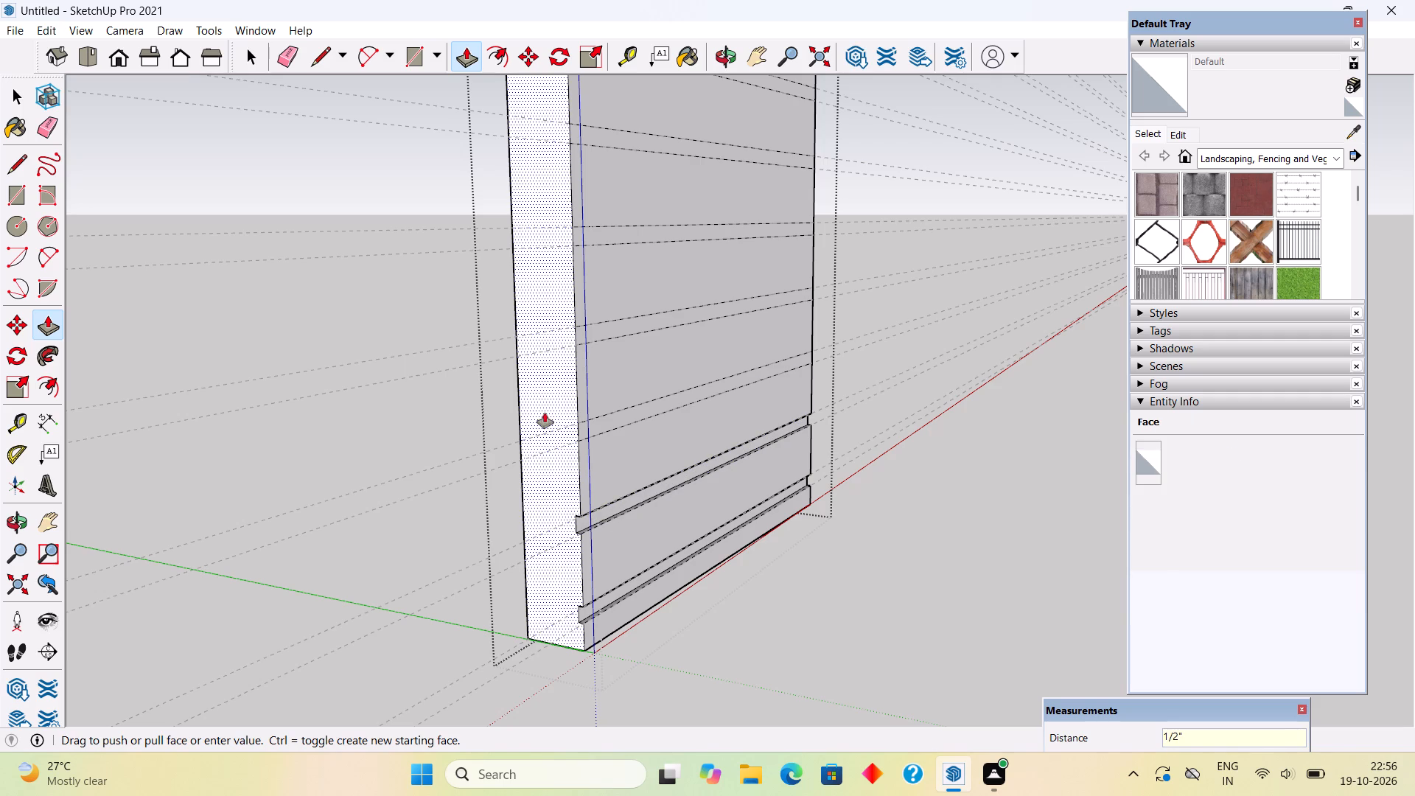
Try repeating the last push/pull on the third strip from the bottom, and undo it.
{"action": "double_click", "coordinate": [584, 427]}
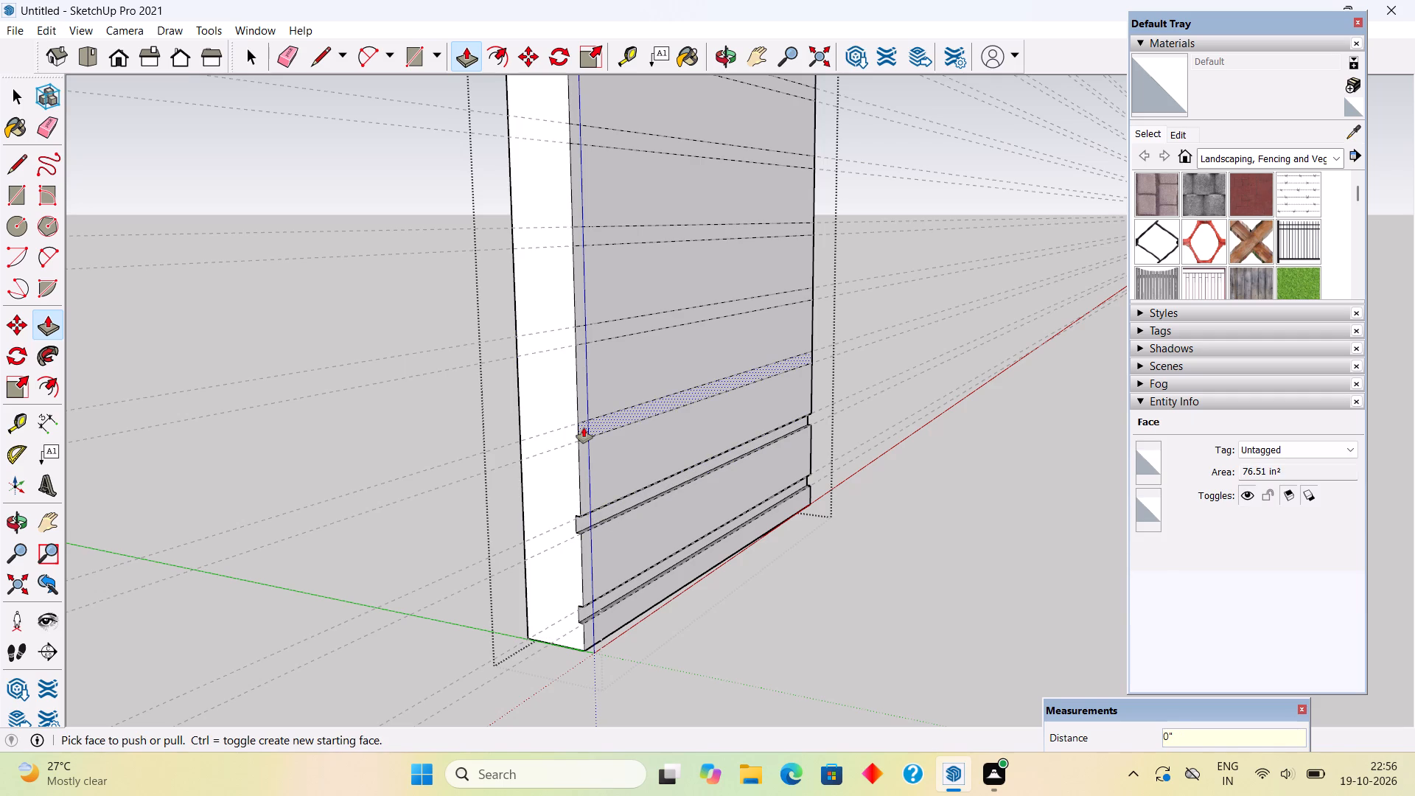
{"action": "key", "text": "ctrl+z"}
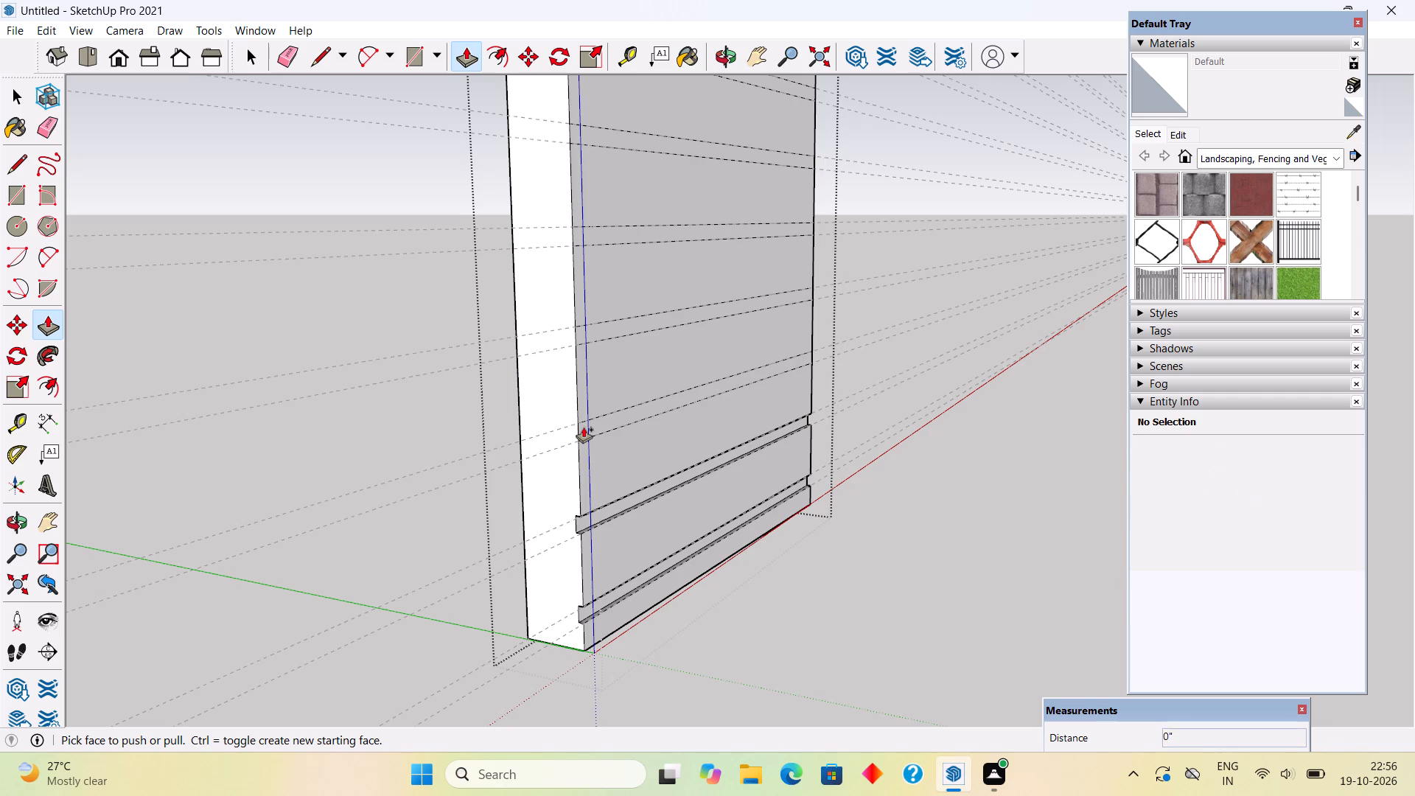
Push the third to sixth strips from the bottom of the panel face 0.5" inward to form grooves.
{"action": "left_click", "coordinate": [584, 427]}
{"action": "left_click", "coordinate": [575, 526]}
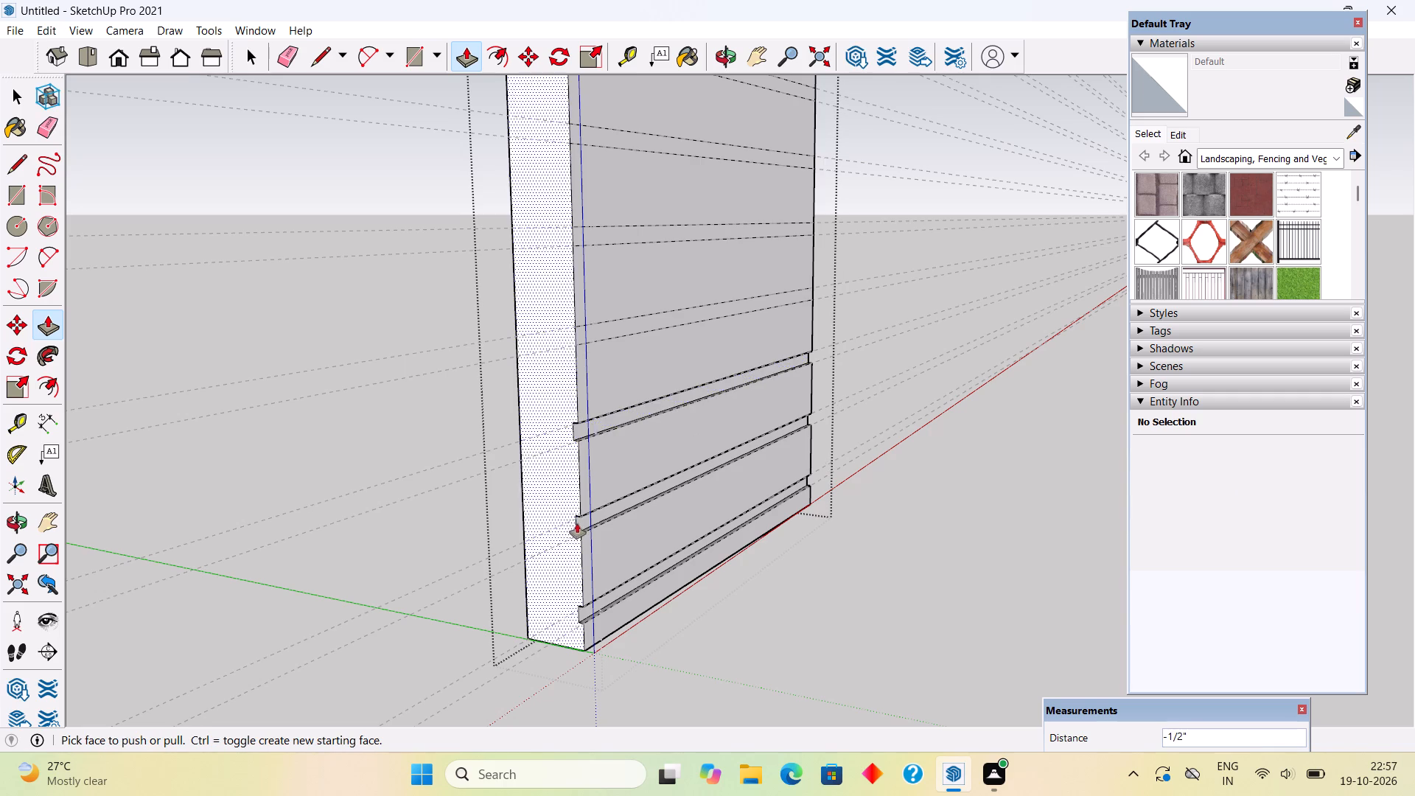
{"action": "left_click", "coordinate": [579, 338]}
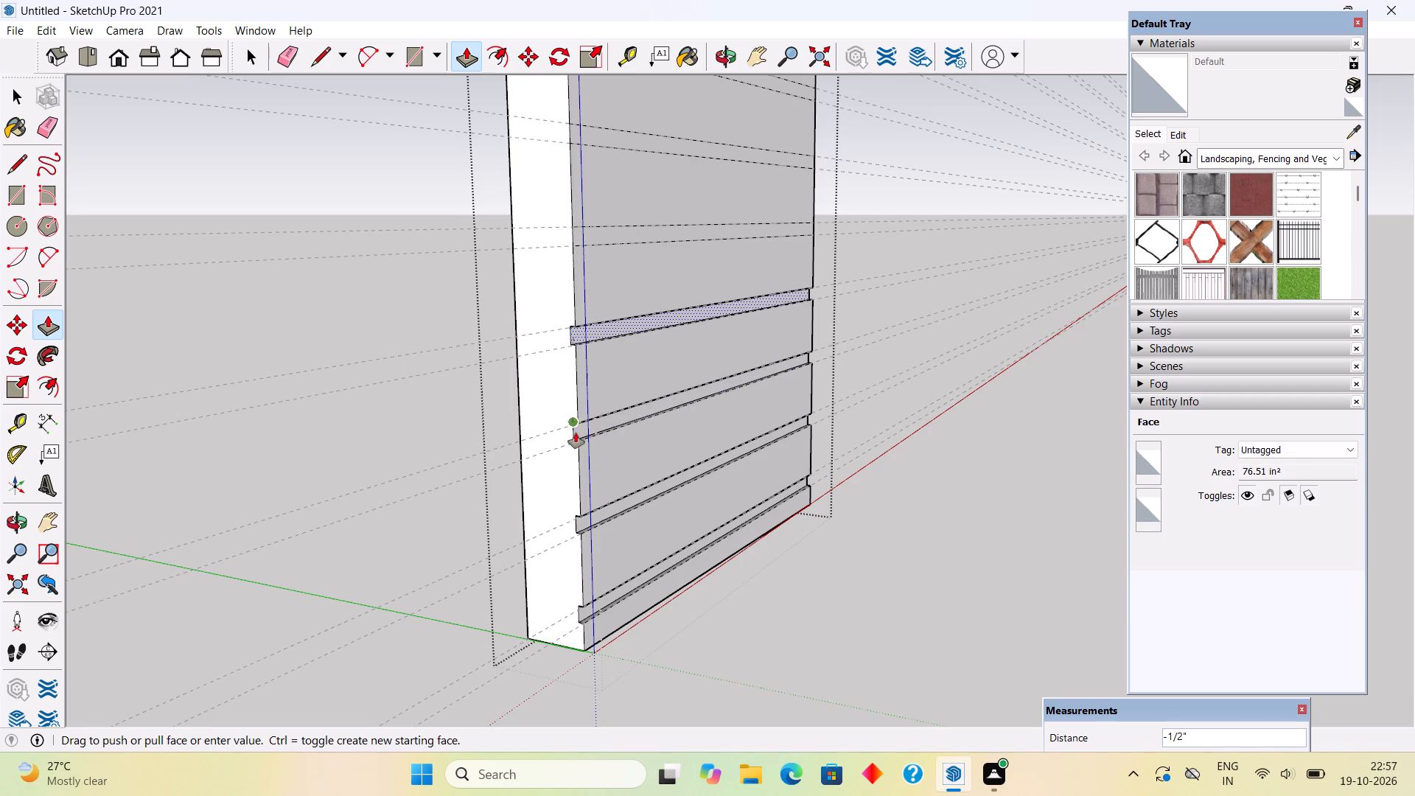
{"action": "left_click", "coordinate": [576, 435]}
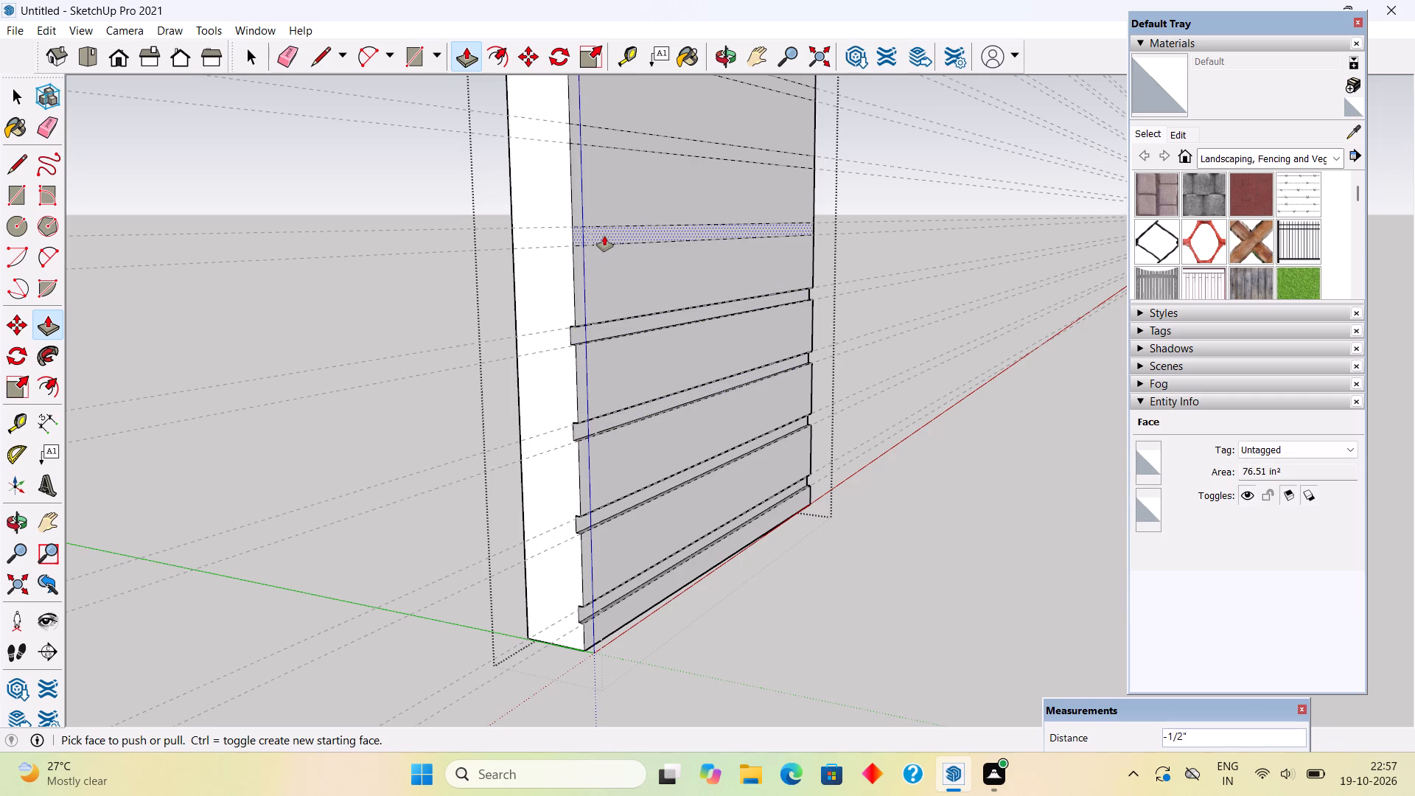
{"action": "left_click", "coordinate": [604, 236]}
{"action": "left_click", "coordinate": [567, 336]}
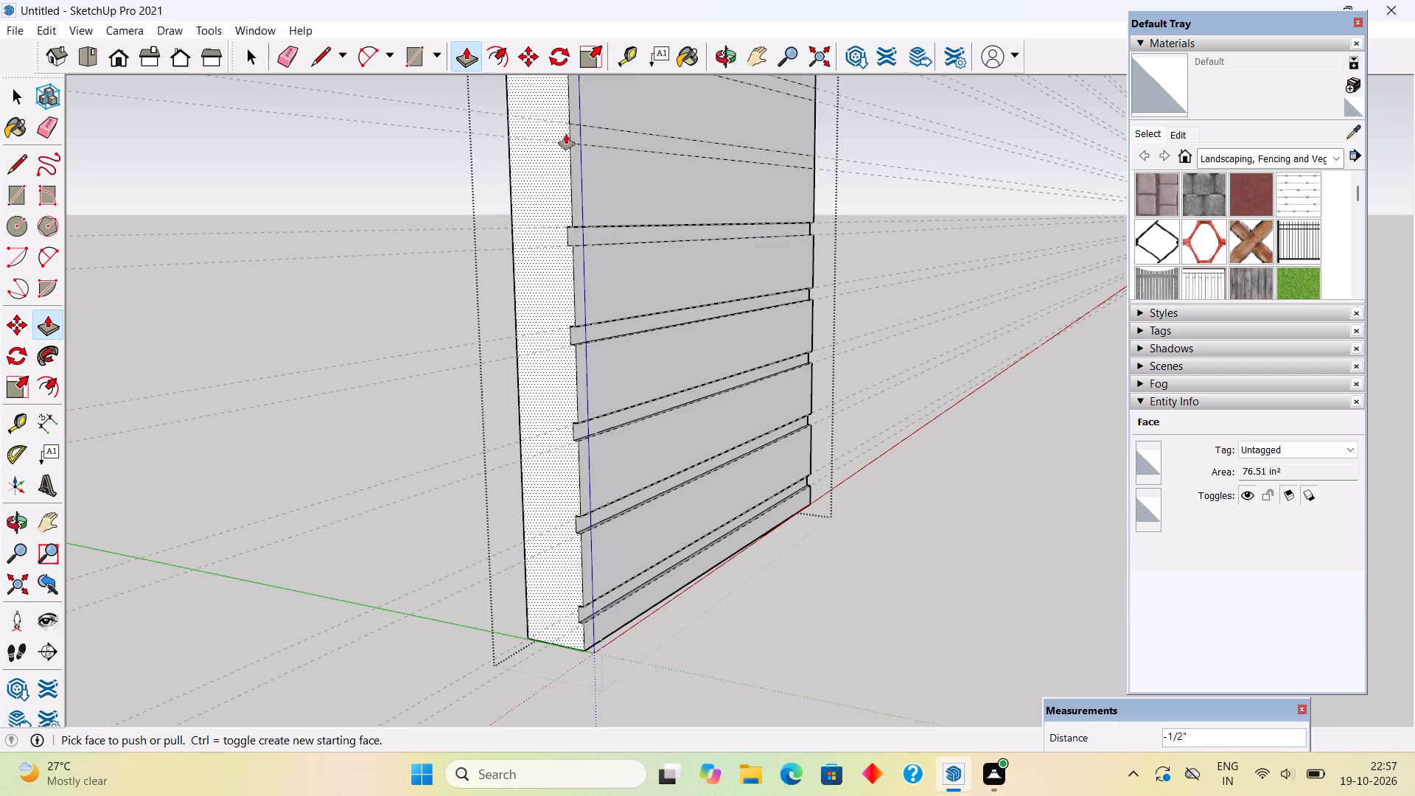
{"action": "left_click", "coordinate": [576, 133]}
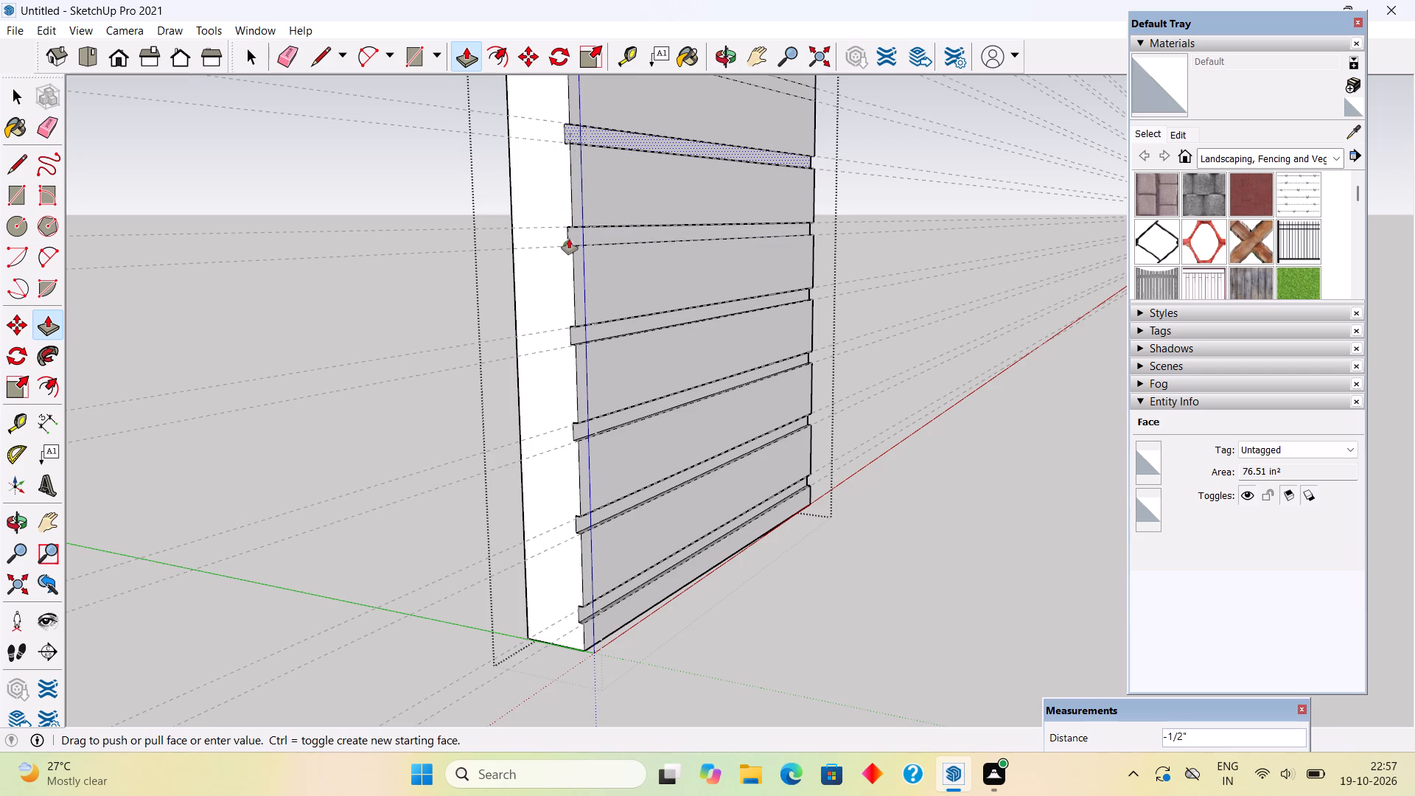
{"action": "left_click", "coordinate": [569, 239]}
Push the next three strips up the panel face, the seventh to ninth from the bottom, 0.5" inward.
{"action": "scroll", "coordinate": [542, 364], "scroll_direction": "down", "scroll_amount": 11}
{"action": "scroll", "coordinate": [538, 425], "scroll_direction": "down", "scroll_amount": 6}
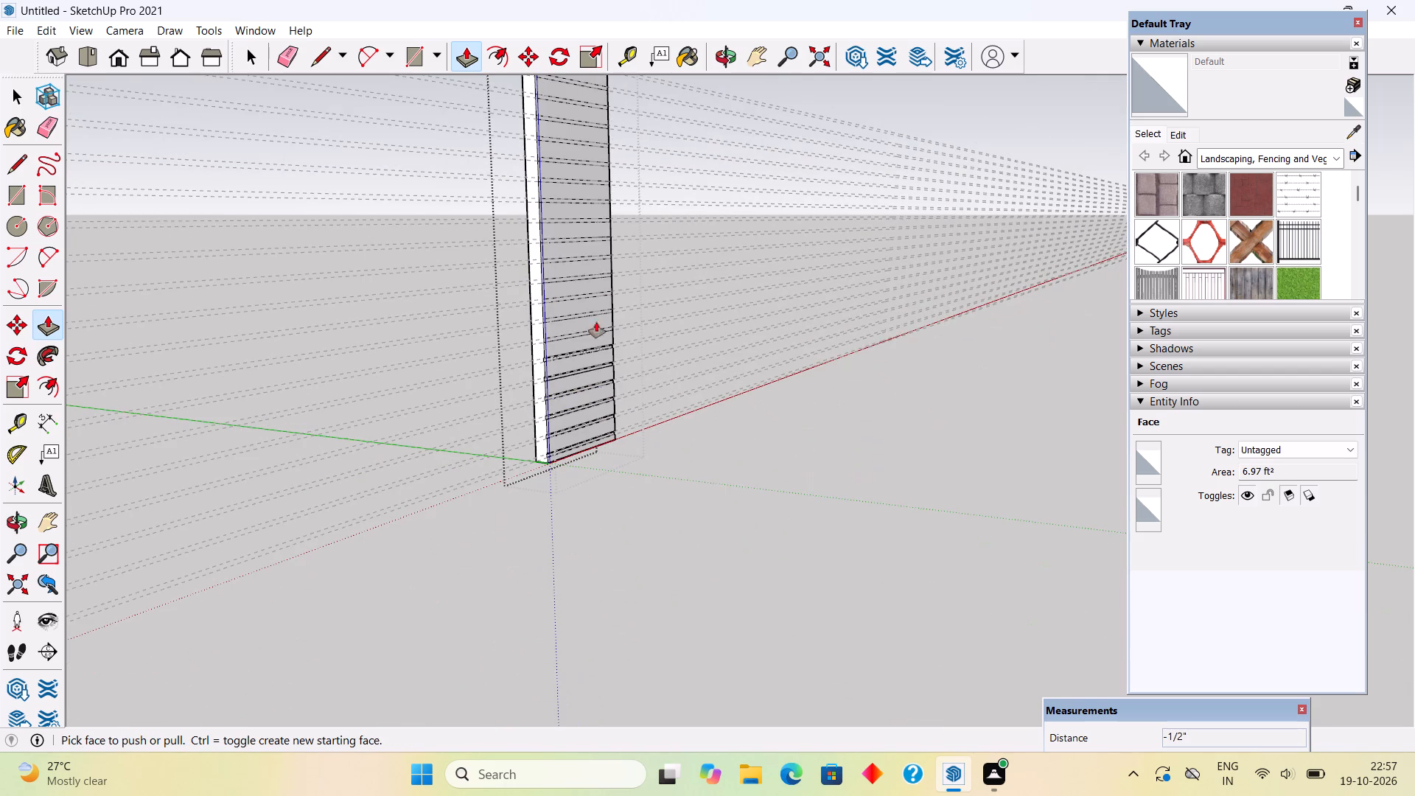
{"action": "scroll", "coordinate": [623, 371], "scroll_direction": "down", "scroll_amount": 4}
{"action": "scroll", "coordinate": [592, 164], "scroll_direction": "up", "scroll_amount": 5}
{"action": "scroll", "coordinate": [589, 178], "scroll_direction": "down", "scroll_amount": 1}
{"action": "scroll", "coordinate": [583, 195], "scroll_direction": "up", "scroll_amount": 2}
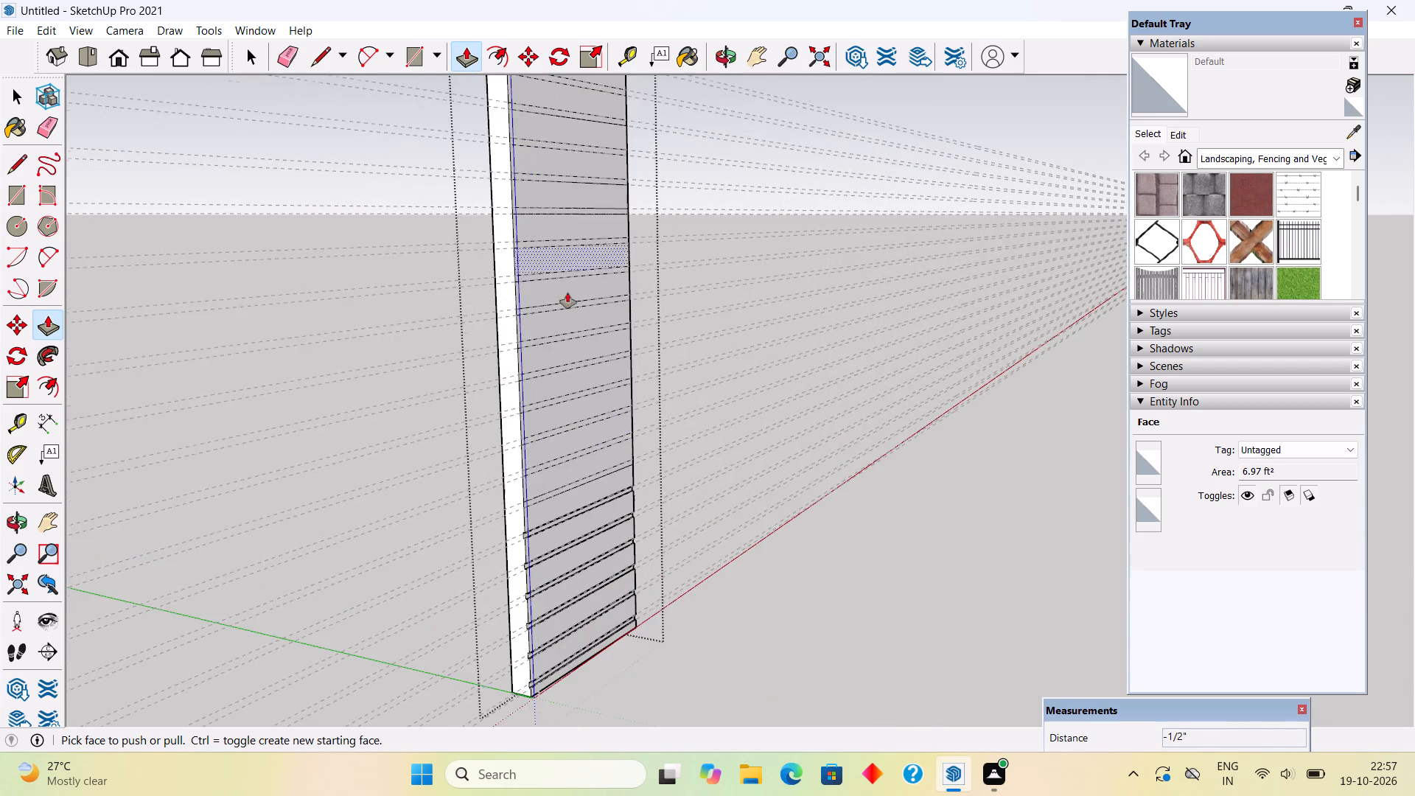
{"action": "scroll", "coordinate": [558, 515], "scroll_direction": "up", "scroll_amount": 8}
{"action": "left_click", "coordinate": [509, 491]}
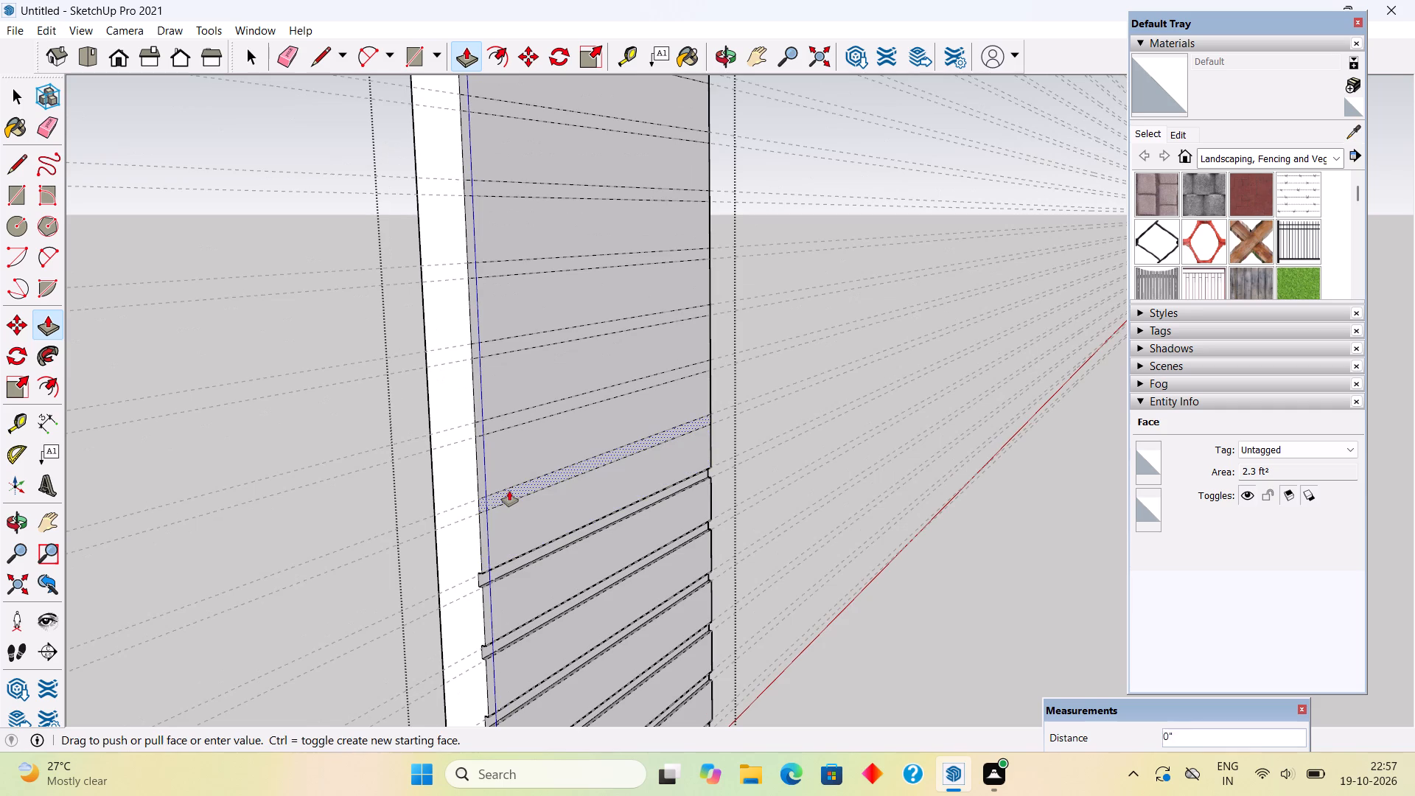
{"action": "left_click", "coordinate": [477, 571]}
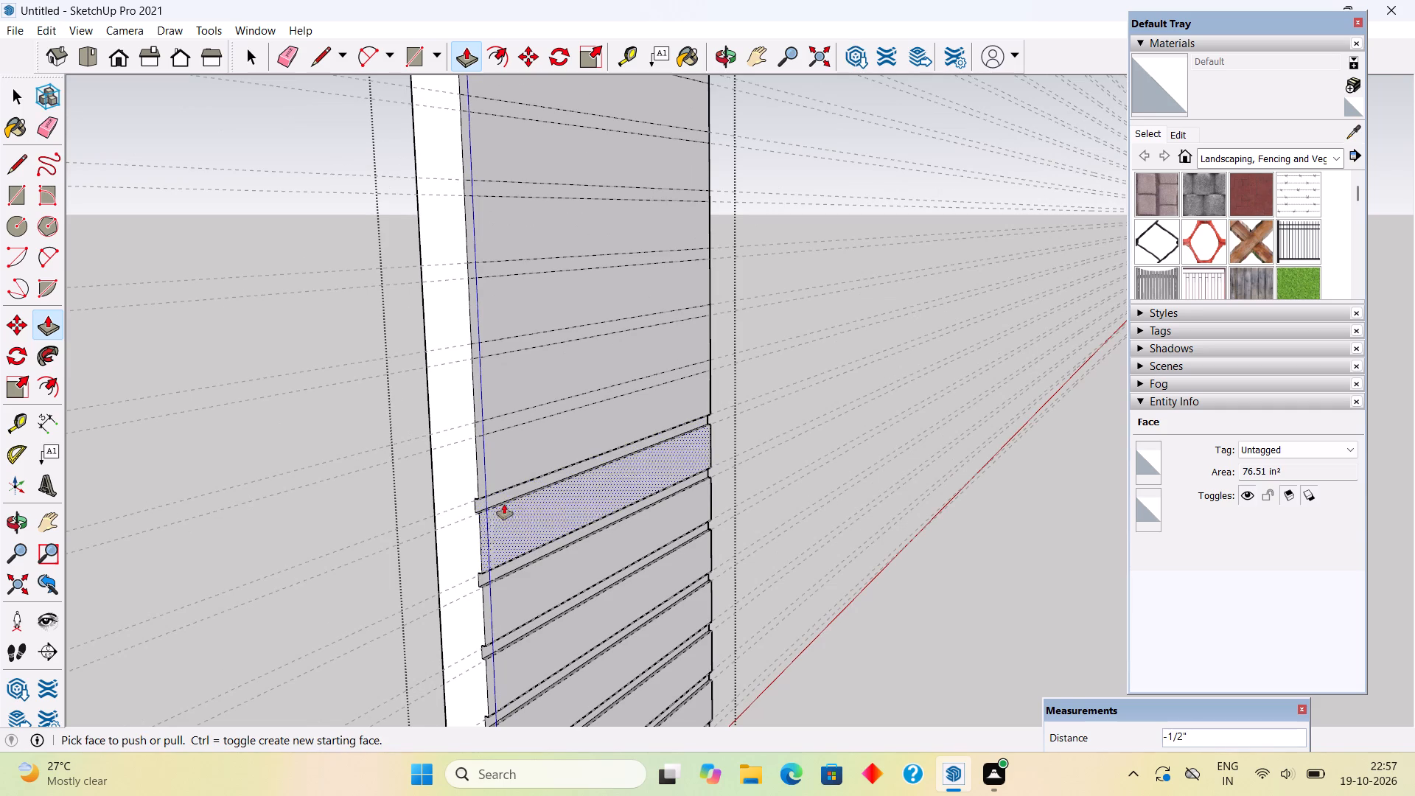
{"action": "left_click", "coordinate": [485, 425]}
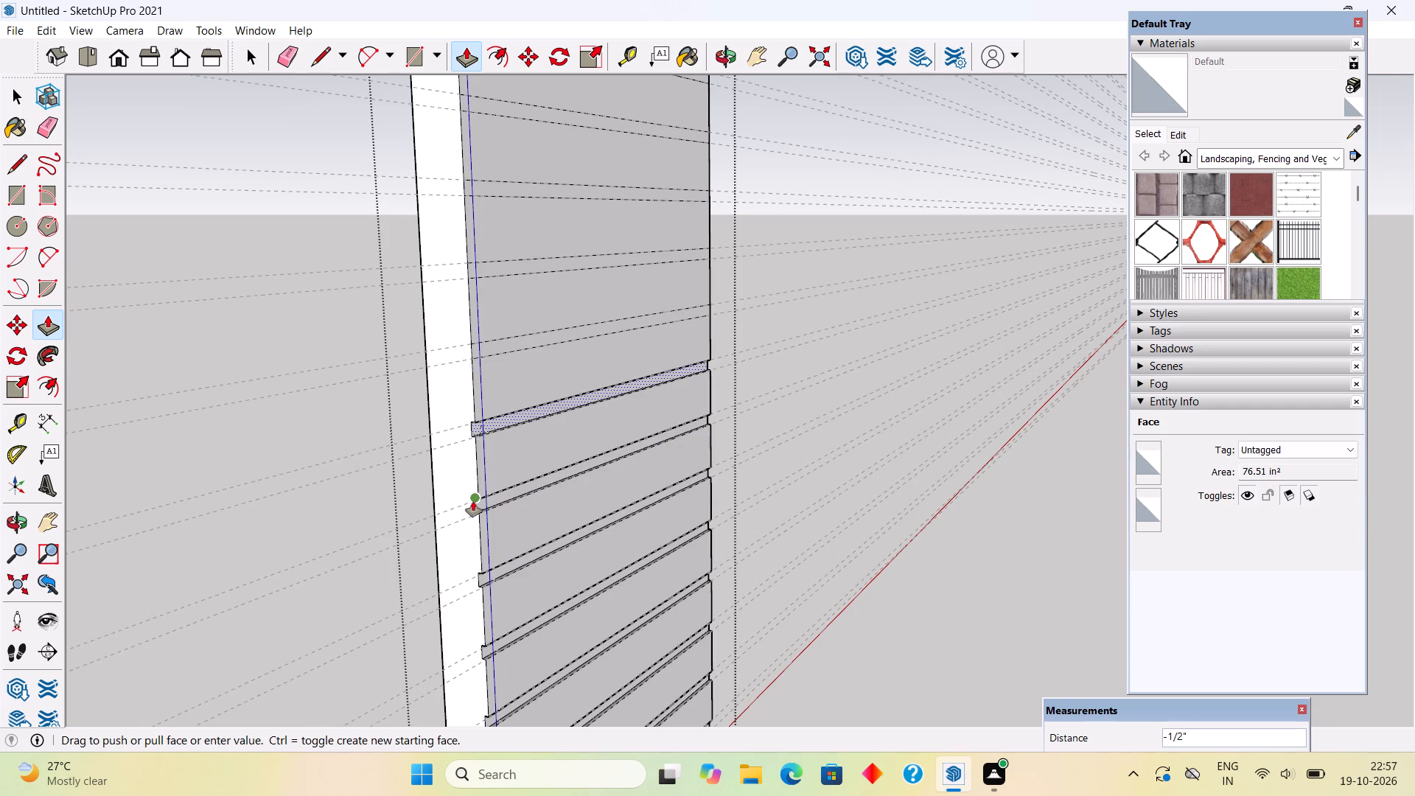
{"action": "left_click", "coordinate": [473, 501]}
{"action": "left_click", "coordinate": [490, 344]}
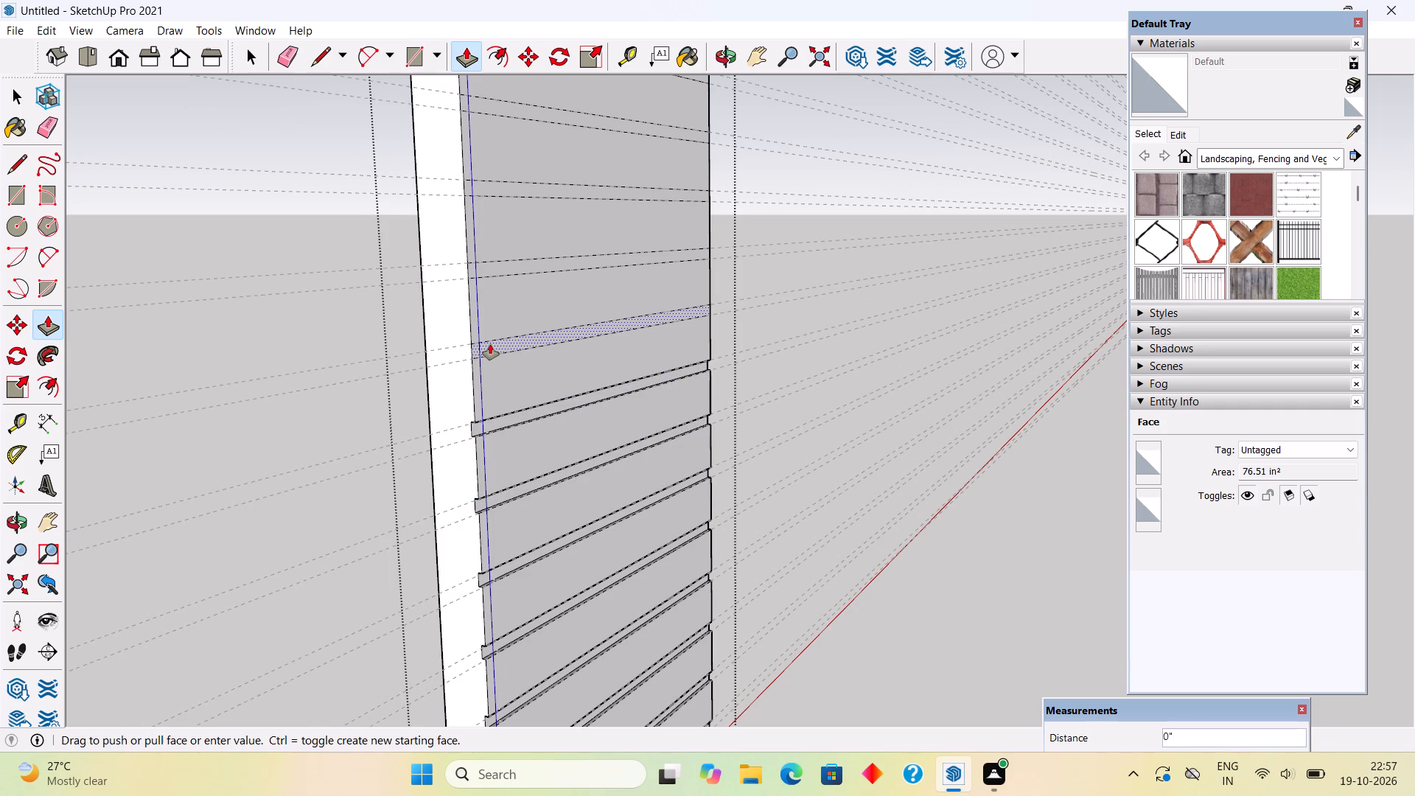
{"action": "left_click", "coordinate": [469, 434]}
Push the tenth and eleventh strips from the bottom 0.5" into the panel, matching the grooves below.
{"action": "left_click", "coordinate": [486, 268]}
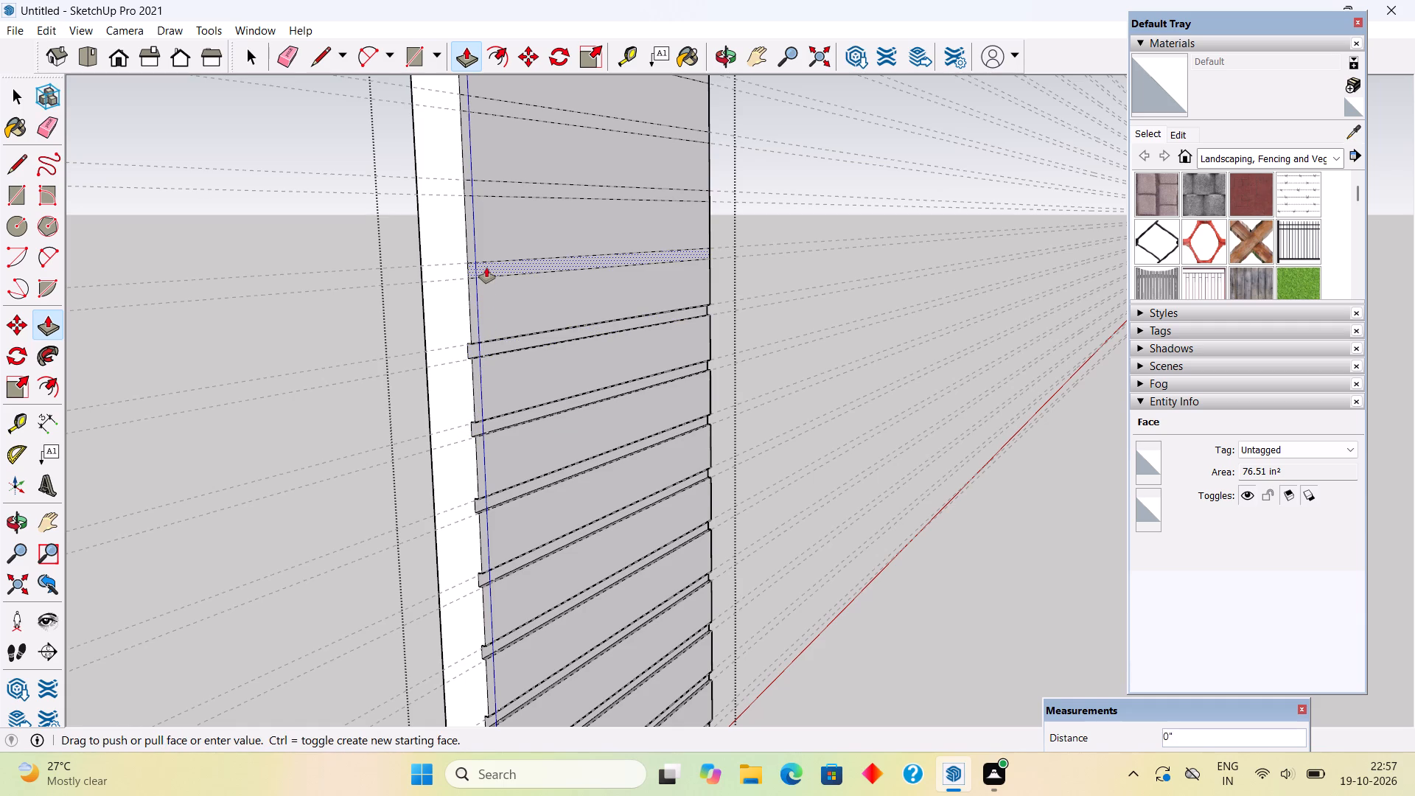
{"action": "left_click", "coordinate": [461, 346]}
{"action": "scroll", "coordinate": [489, 277], "scroll_direction": "up", "scroll_amount": 4}
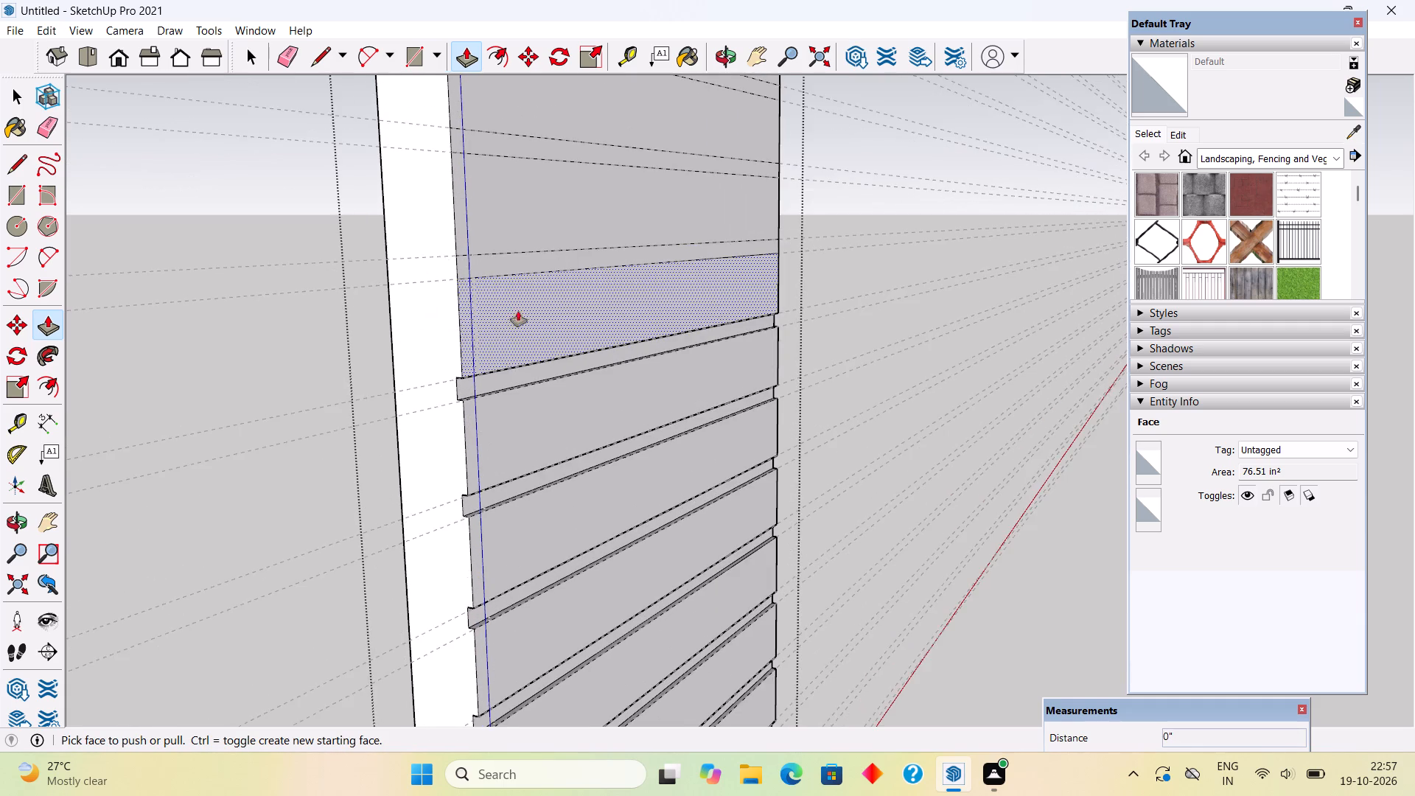
{"action": "middle_click_drag", "start_coordinate": [527, 307], "coordinate": [654, 286]}
{"action": "left_click", "coordinate": [503, 270]}
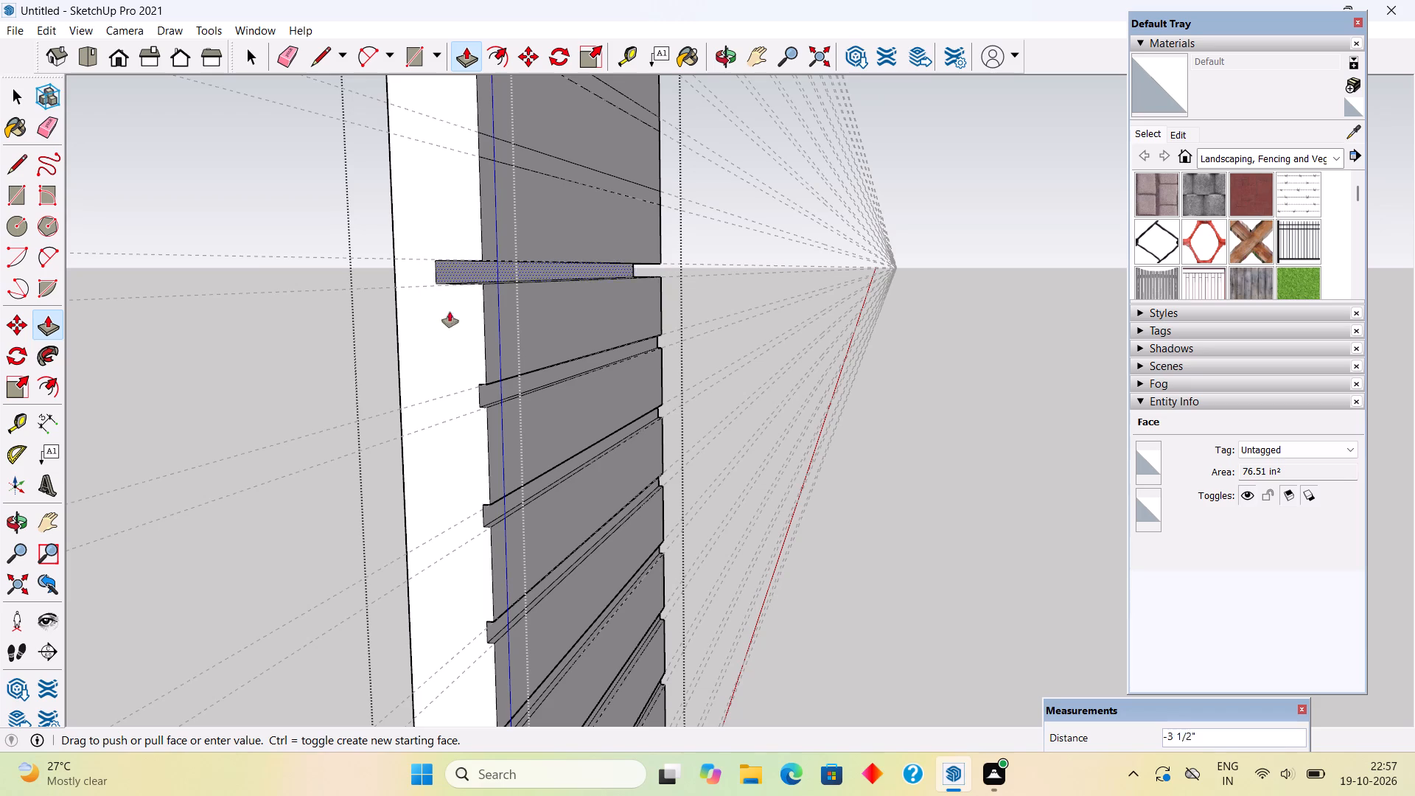
{"action": "left_click", "coordinate": [475, 388]}
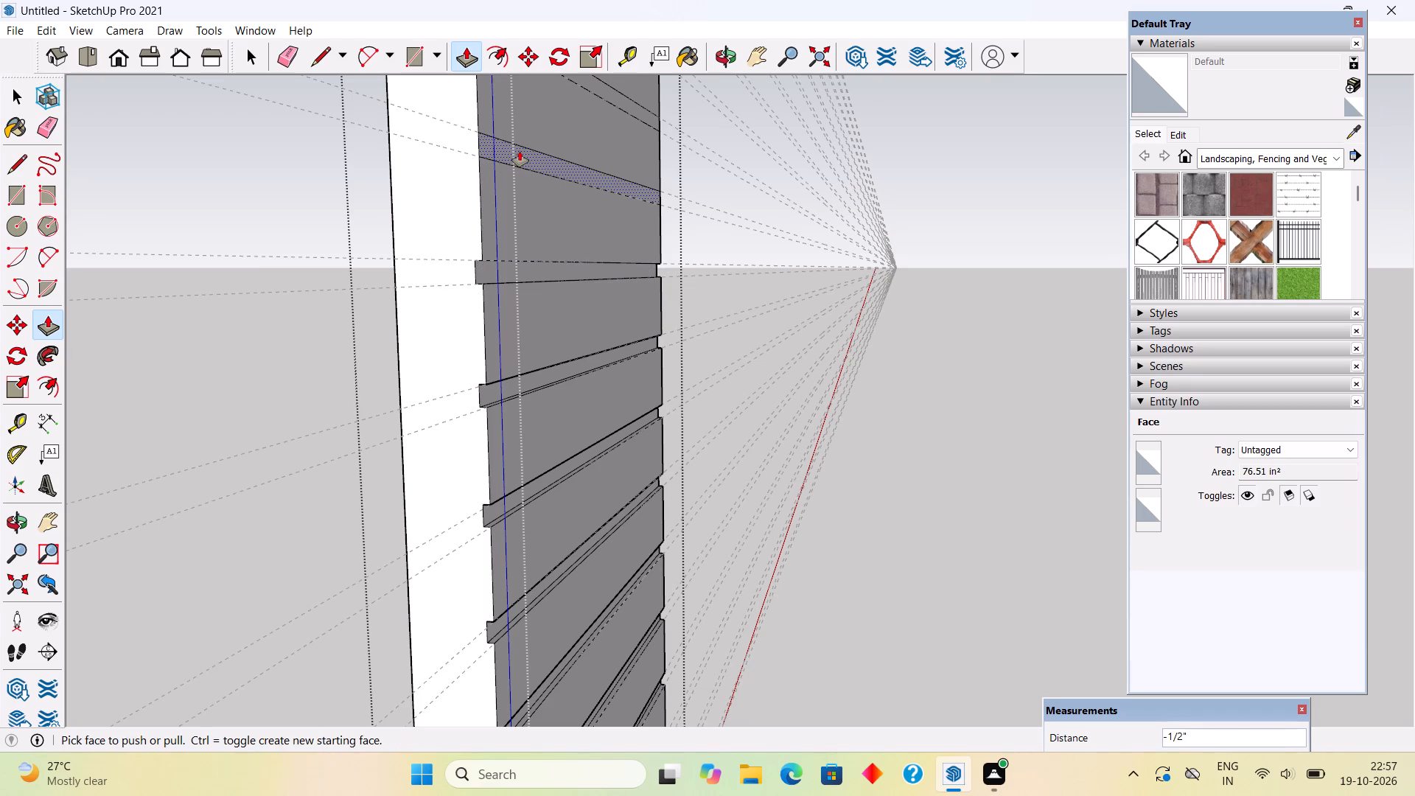
{"action": "left_click", "coordinate": [520, 151]}
{"action": "left_click", "coordinate": [481, 276]}
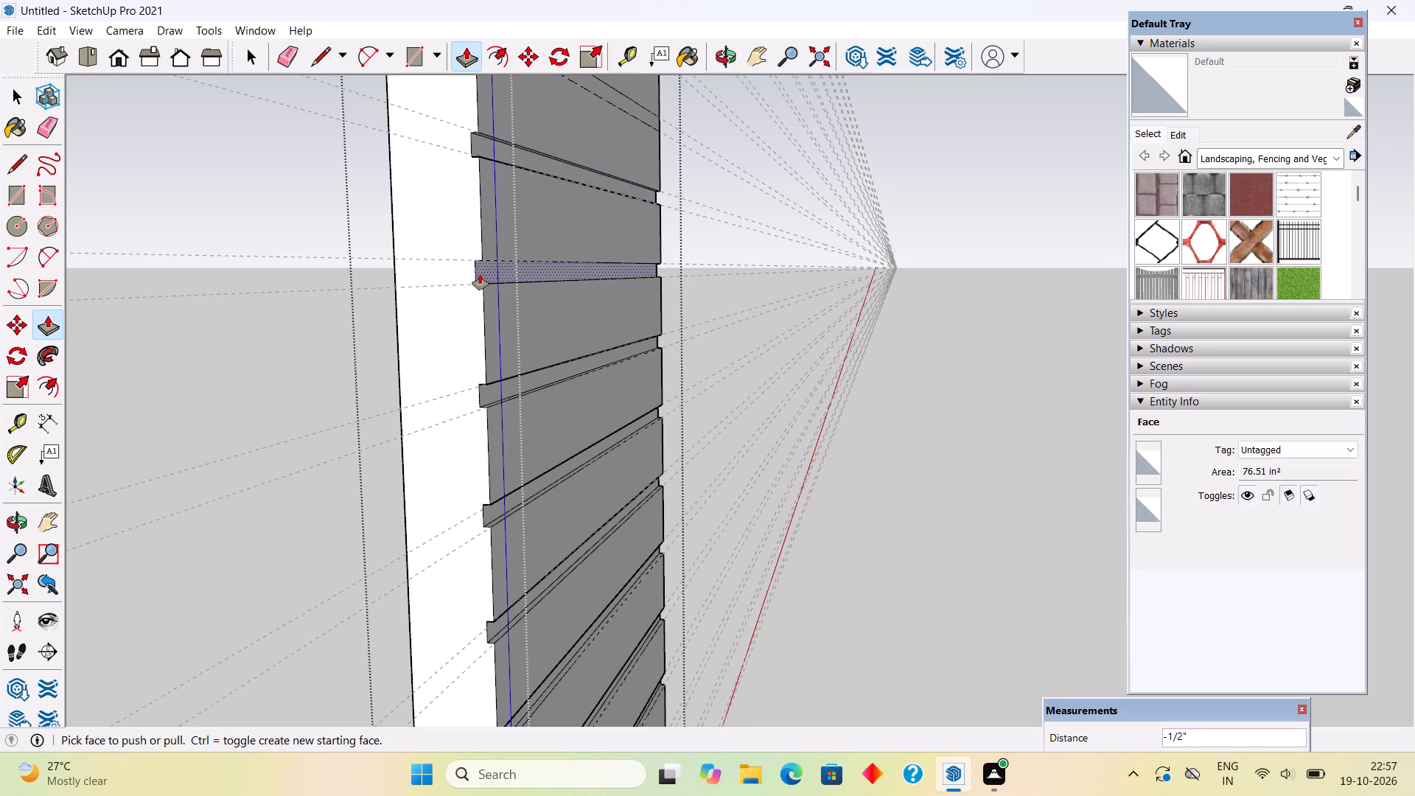
Recess the next four strips up the panel face, the twelfth to fifteenth from the bottom, by 0.5".
{"action": "scroll", "coordinate": [479, 278], "scroll_direction": "down", "scroll_amount": 4}
{"action": "scroll", "coordinate": [474, 369], "scroll_direction": "down", "scroll_amount": 10}
{"action": "scroll", "coordinate": [481, 468], "scroll_direction": "up", "scroll_amount": 1}
{"action": "scroll", "coordinate": [481, 468], "scroll_direction": "down", "scroll_amount": 5}
{"action": "scroll", "coordinate": [489, 519], "scroll_direction": "up", "scroll_amount": 1}
{"action": "scroll", "coordinate": [489, 519], "scroll_direction": "down", "scroll_amount": 1}
{"action": "scroll", "coordinate": [516, 206], "scroll_direction": "up", "scroll_amount": 5}
{"action": "scroll", "coordinate": [498, 520], "scroll_direction": "up", "scroll_amount": 5}
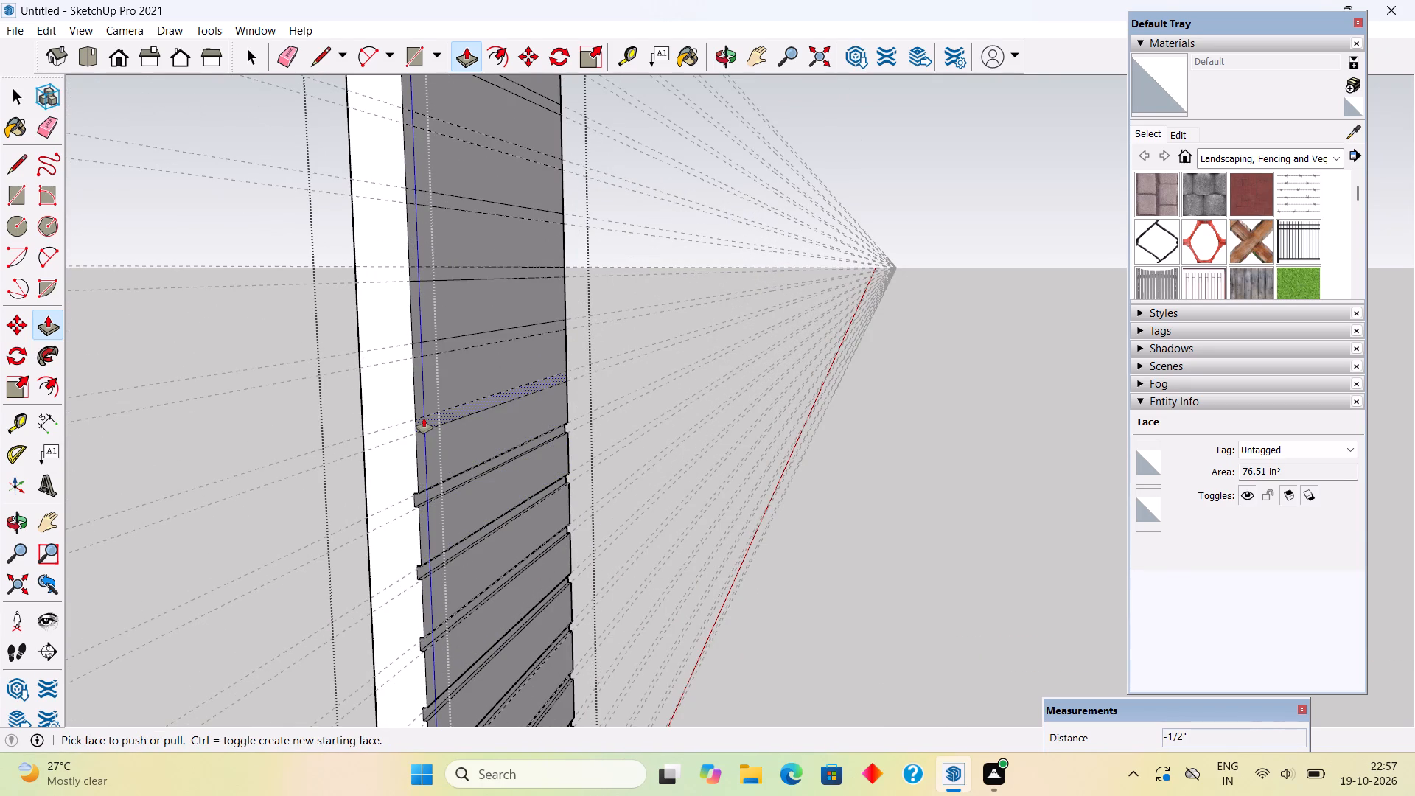
{"action": "left_click", "coordinate": [424, 418]}
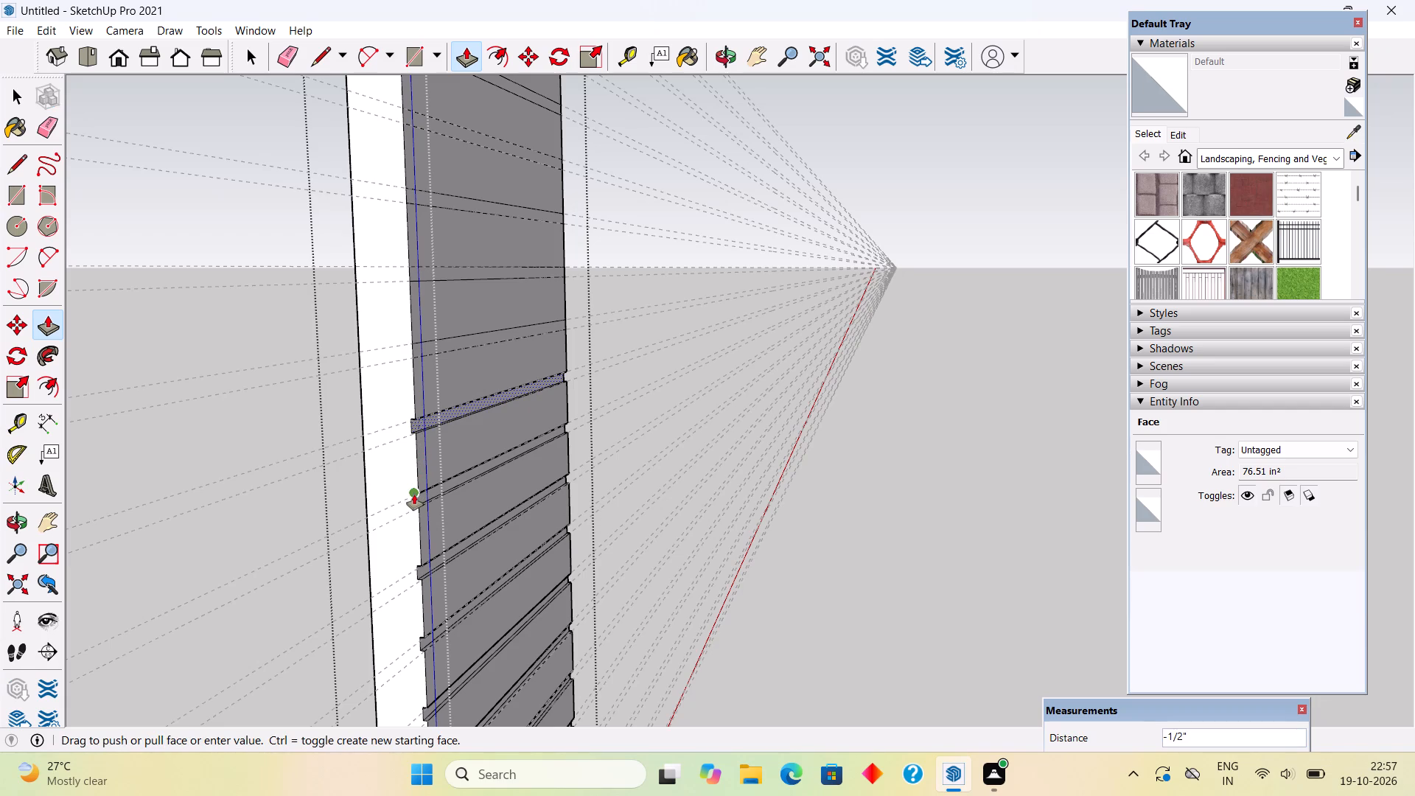
{"action": "left_click", "coordinate": [414, 495]}
{"action": "left_click", "coordinate": [424, 351]}
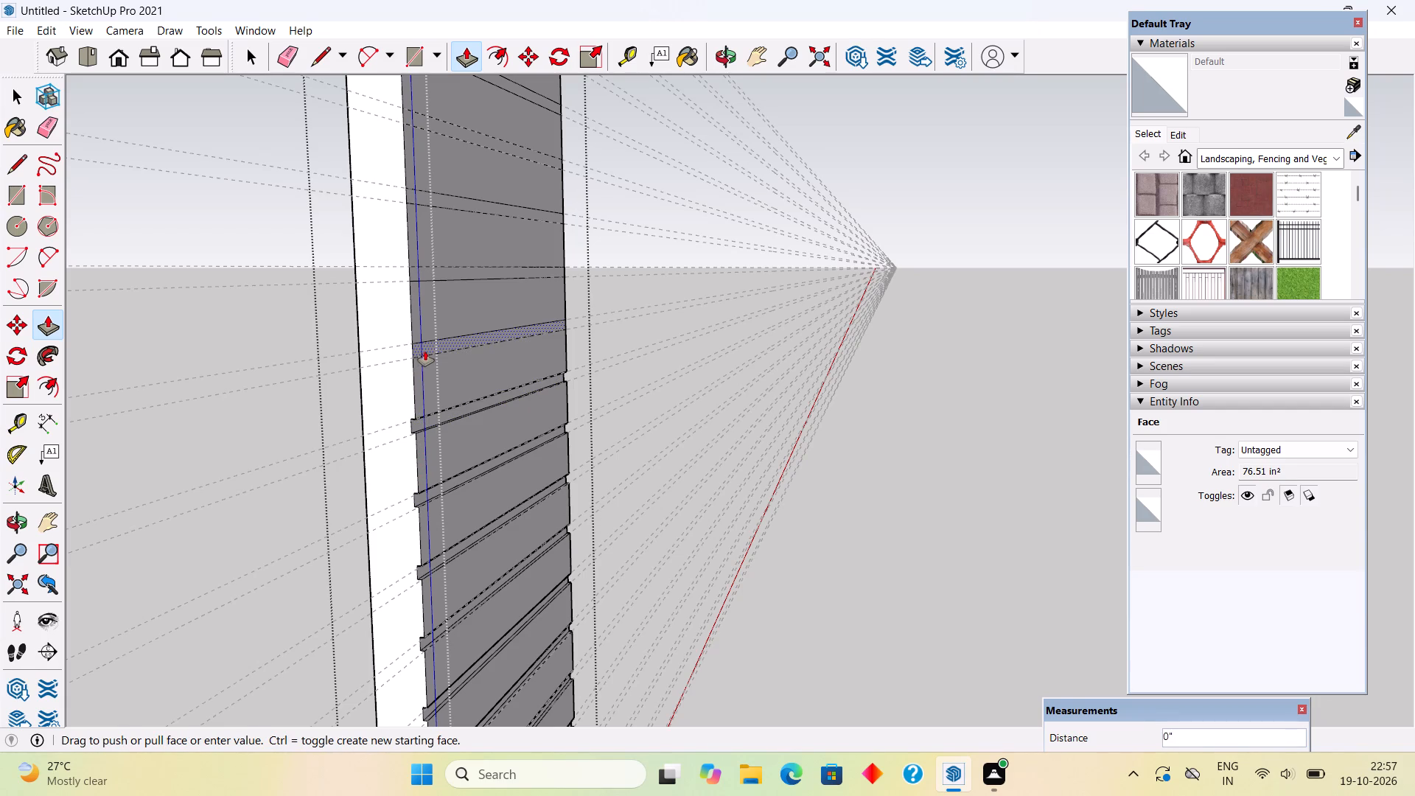
{"action": "left_click", "coordinate": [408, 419]}
{"action": "left_click", "coordinate": [427, 279]}
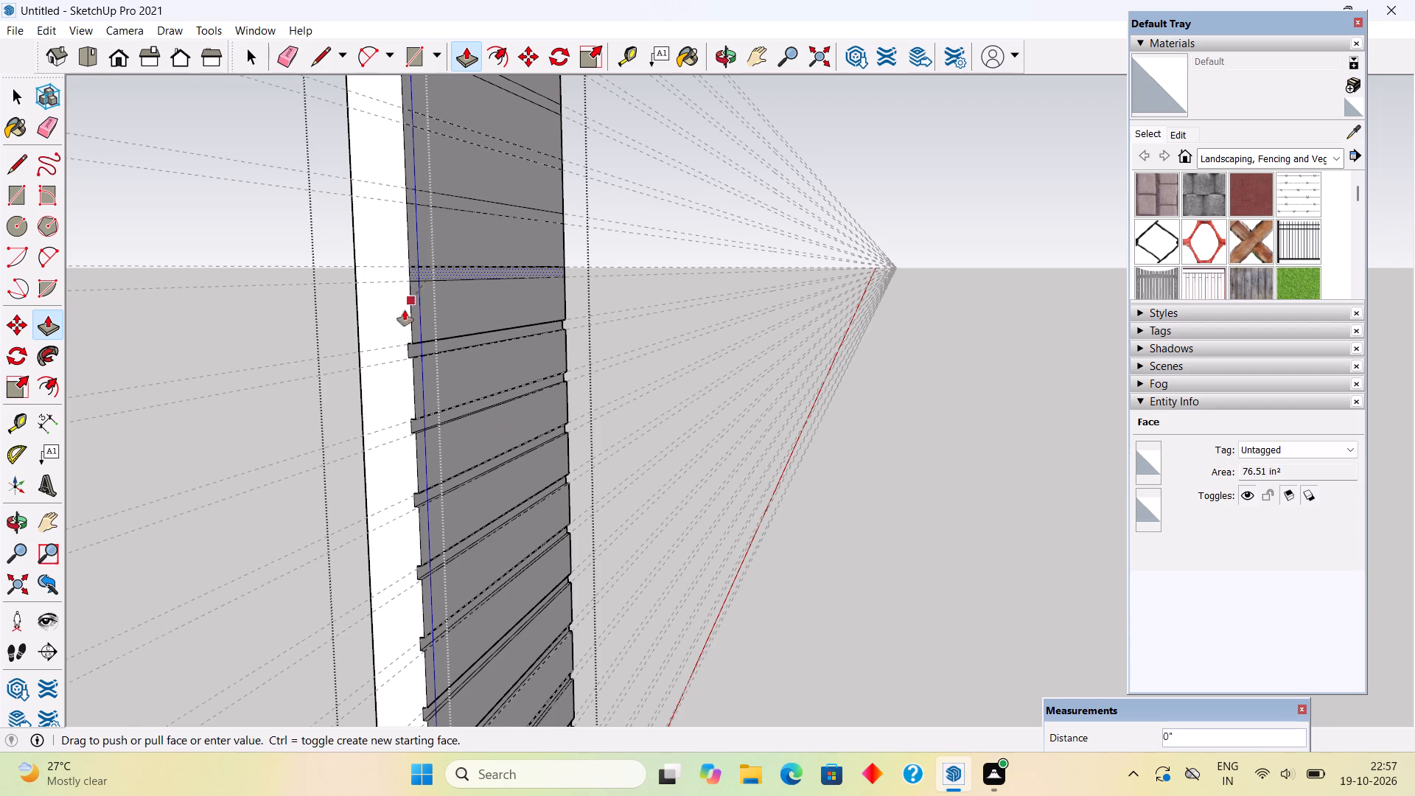
{"action": "left_click", "coordinate": [406, 347]}
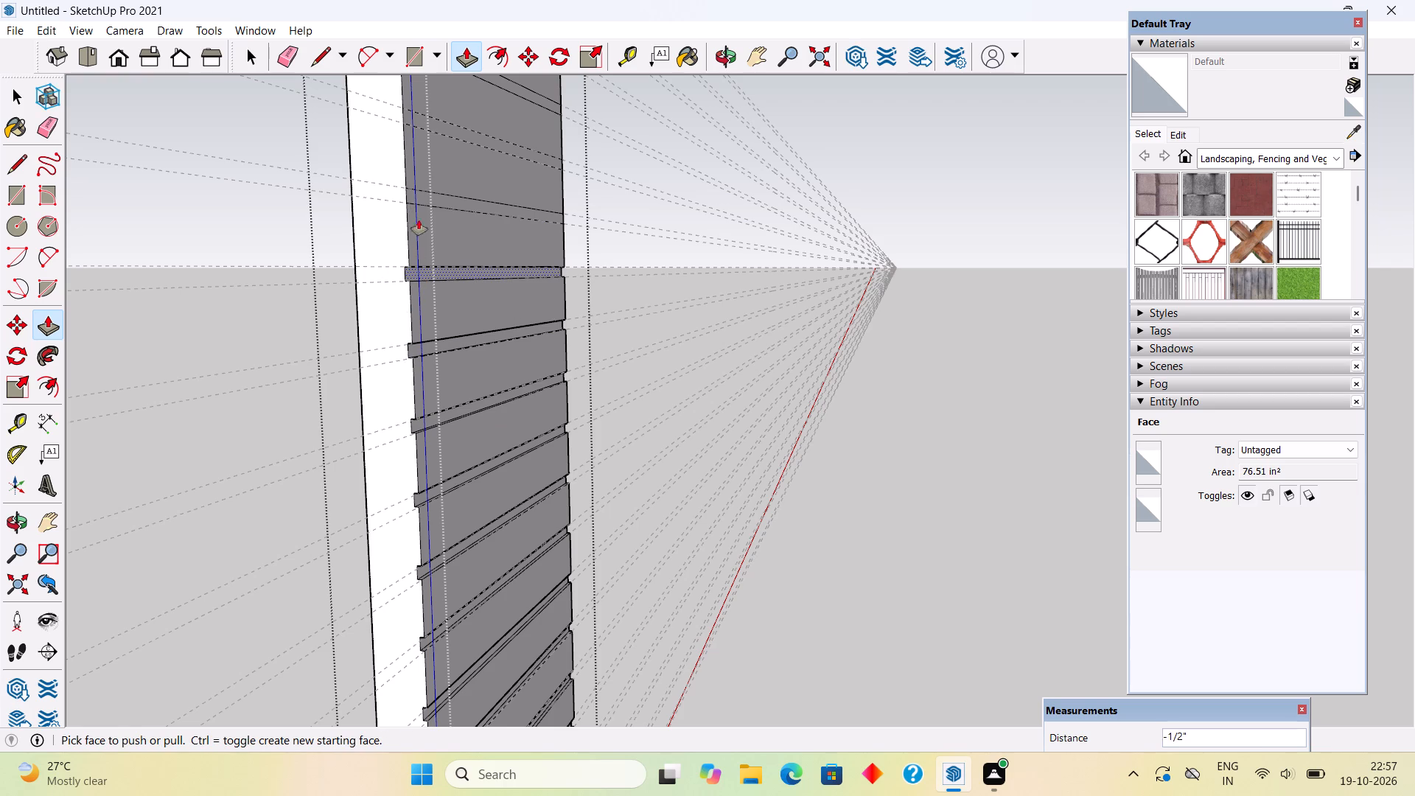
{"action": "left_click", "coordinate": [424, 195]}
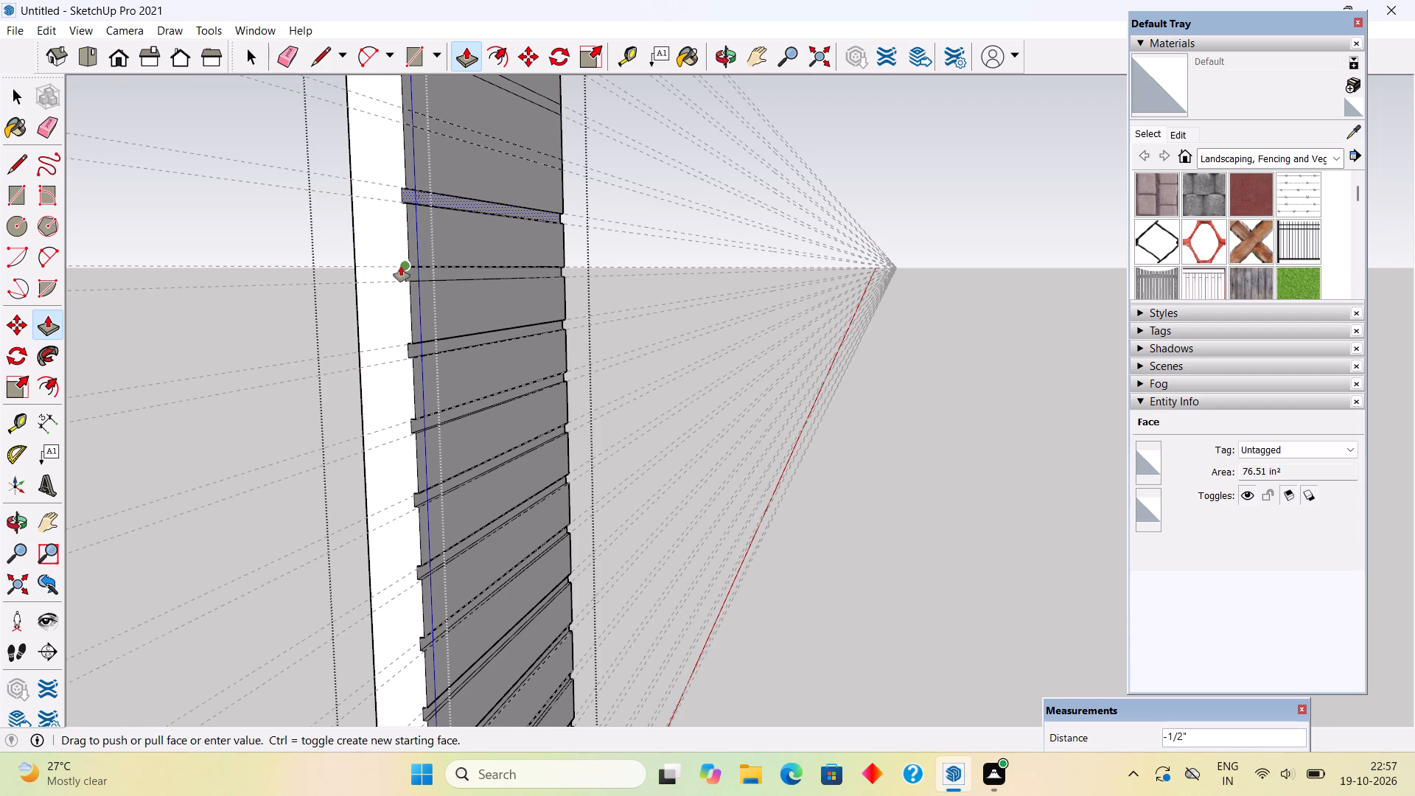
{"action": "left_click", "coordinate": [402, 266]}
Push the sixteenth to eighteenth strips from the bottom of the panel face 0.5" inward.
{"action": "scroll", "coordinate": [358, 286], "scroll_direction": "down", "scroll_amount": 7}
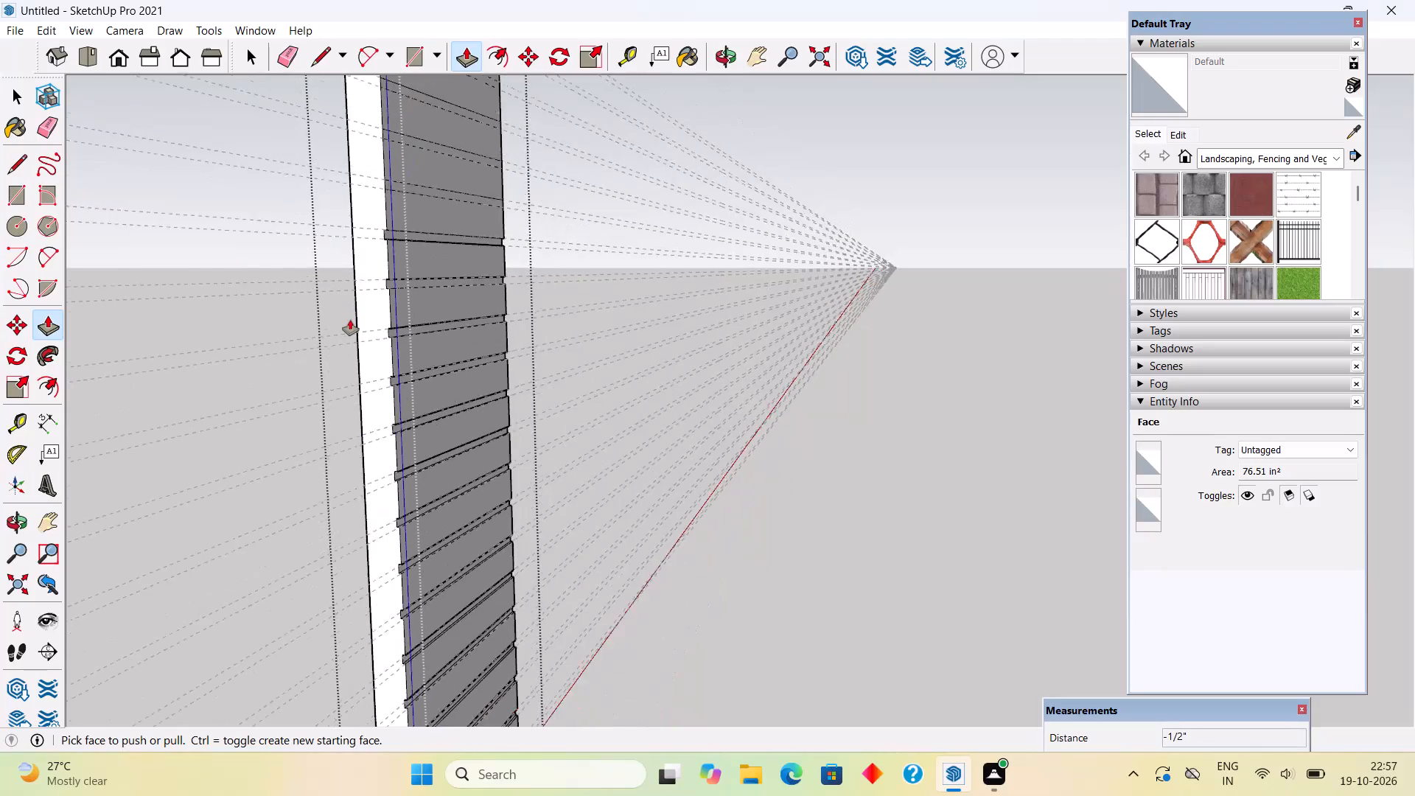
{"action": "scroll", "coordinate": [350, 320], "scroll_direction": "down", "scroll_amount": 3}
{"action": "scroll", "coordinate": [421, 164], "scroll_direction": "up", "scroll_amount": 5}
{"action": "scroll", "coordinate": [268, 228], "scroll_direction": "up", "scroll_amount": 4}
{"action": "middle_click_drag", "start_coordinate": [318, 286], "coordinate": [399, 299]}
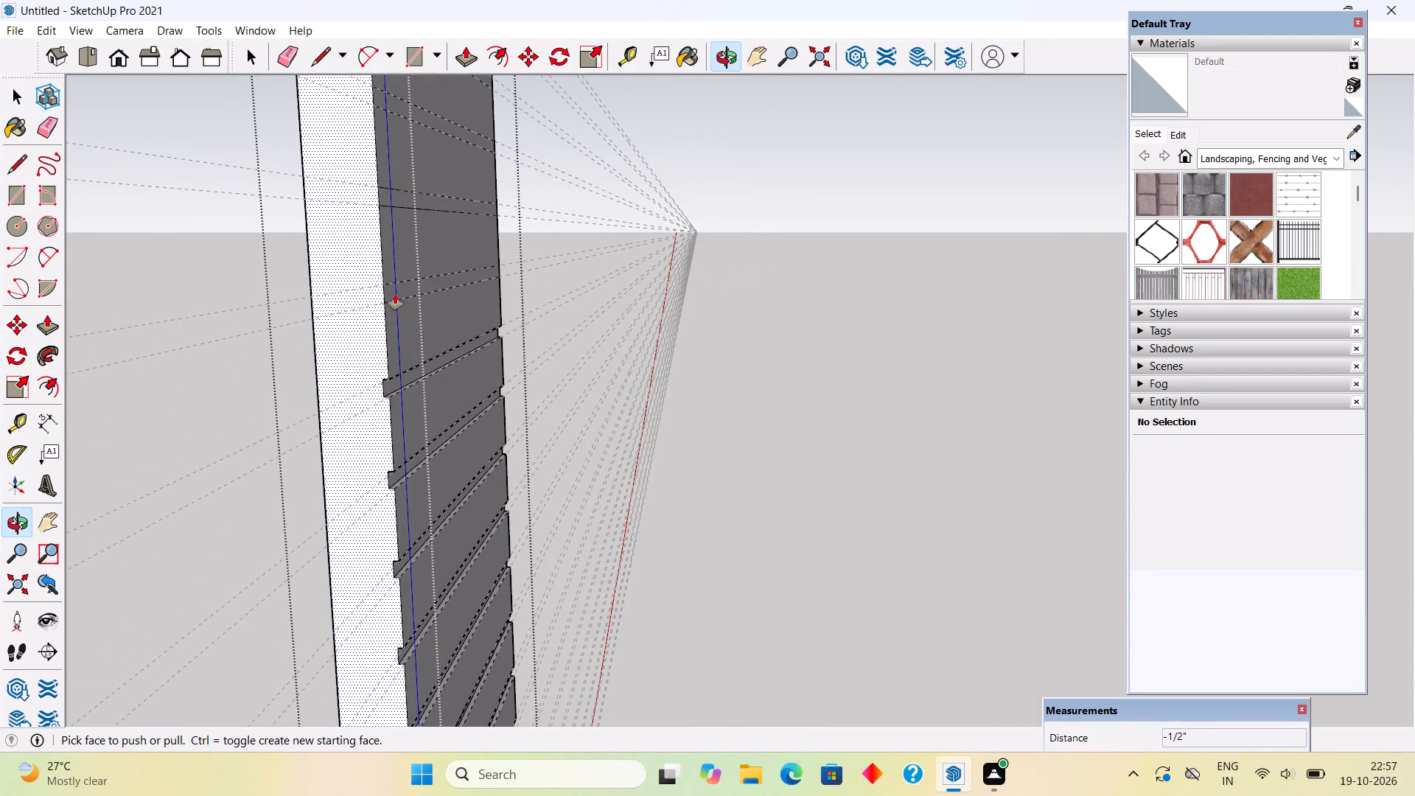
{"action": "left_click", "coordinate": [398, 290]}
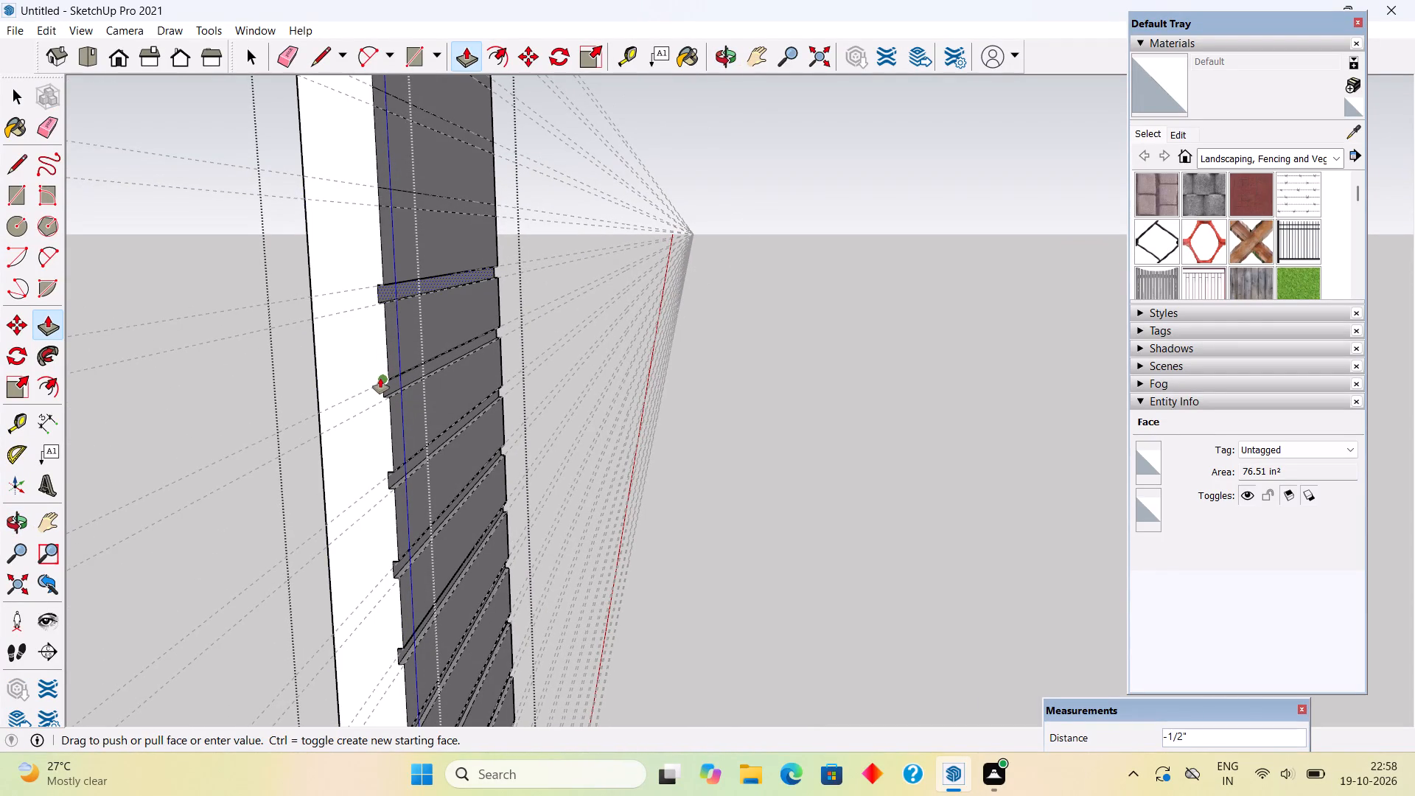
{"action": "left_click", "coordinate": [380, 378]}
{"action": "left_click", "coordinate": [391, 203]}
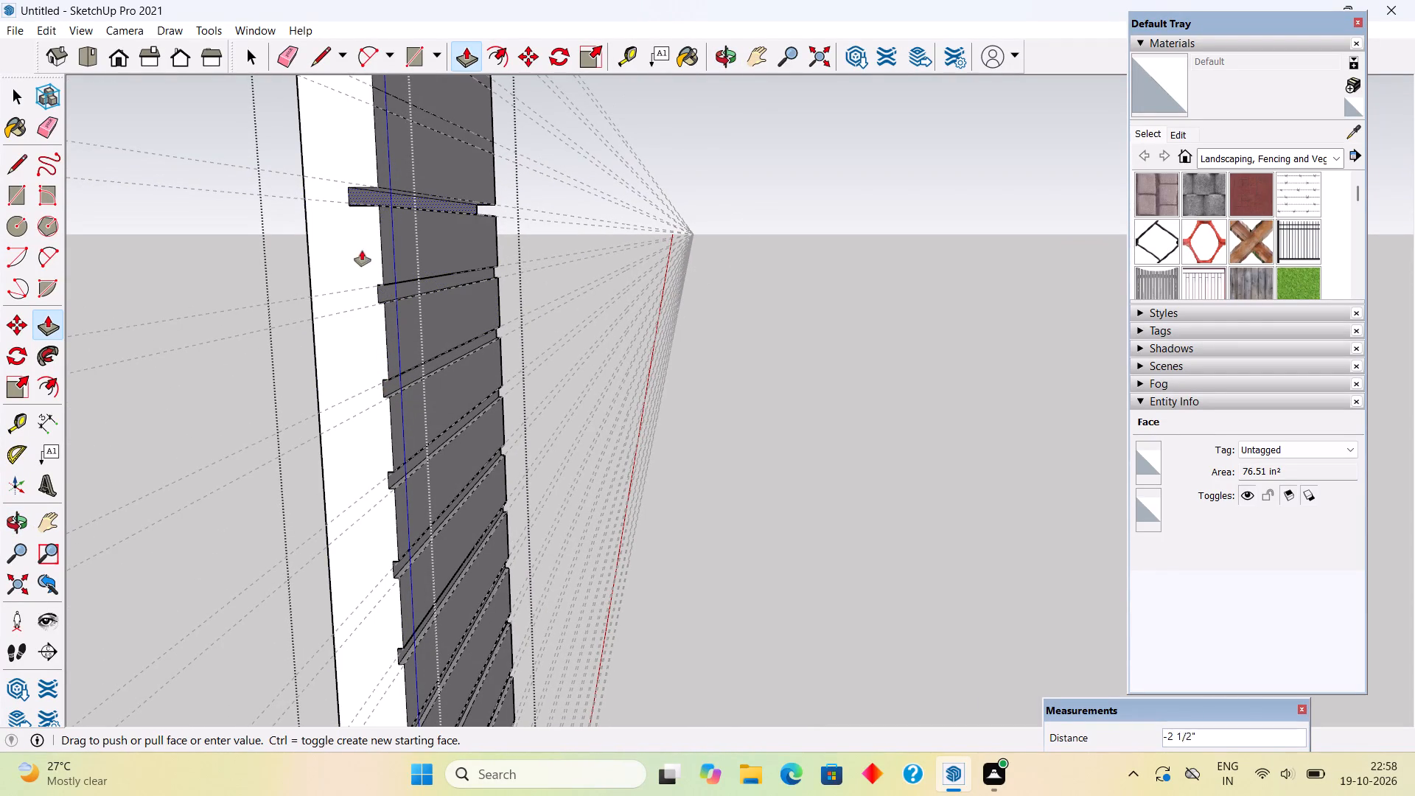
{"action": "left_click", "coordinate": [374, 296]}
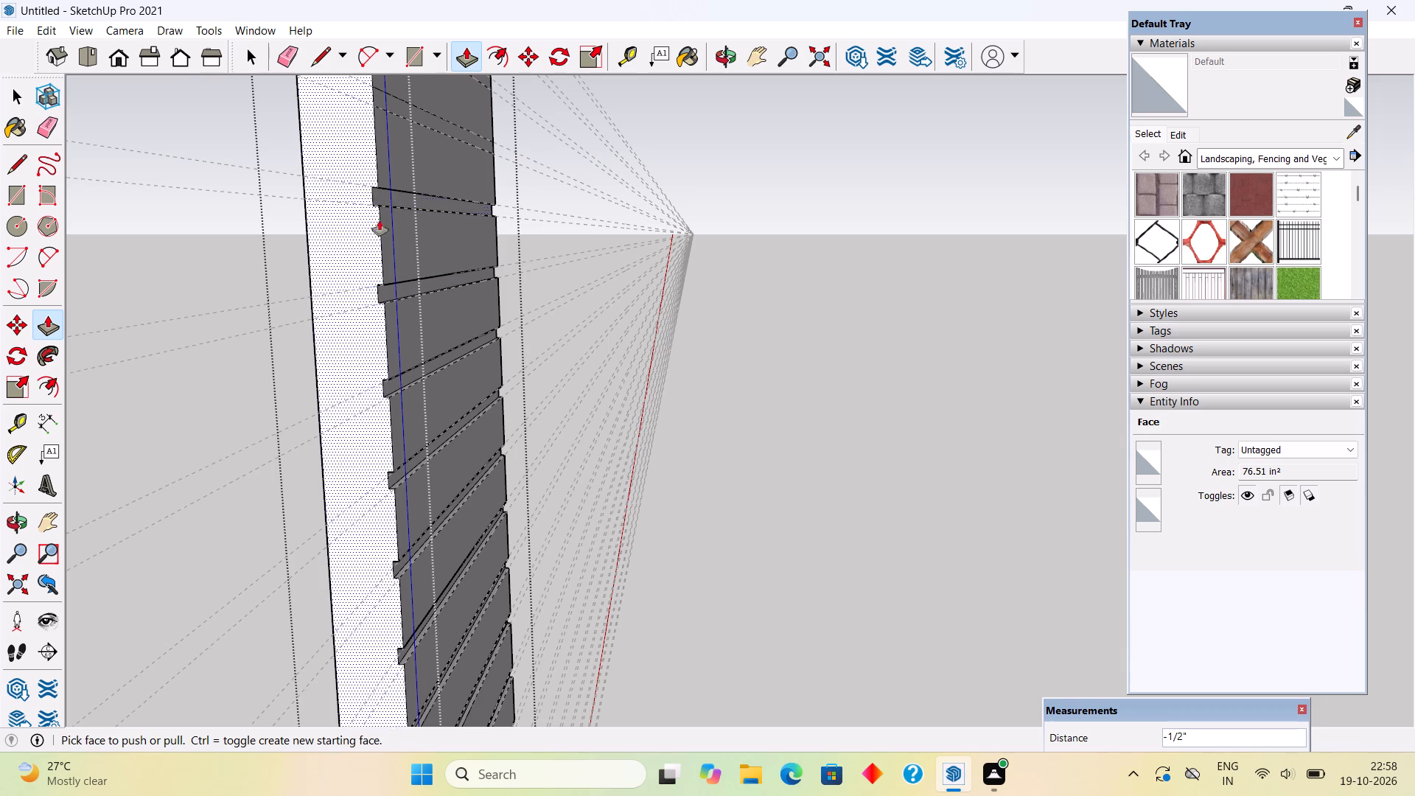
{"action": "left_click", "coordinate": [391, 99]}
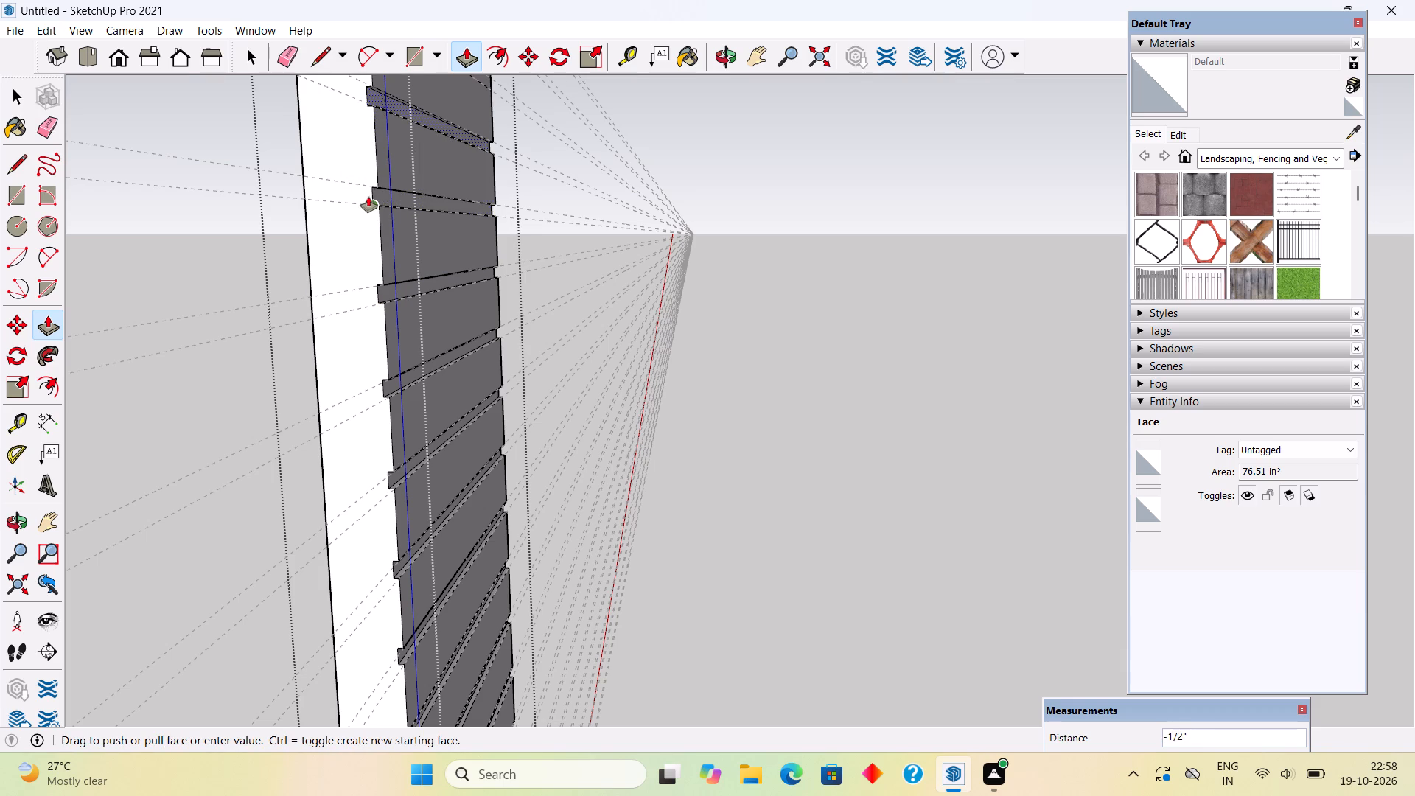
{"action": "left_click", "coordinate": [368, 197]}
Push the next two strips near the panel's top, just below the uppermost strip, 0.5" inward.
{"action": "scroll", "coordinate": [357, 343], "scroll_direction": "down", "scroll_amount": 14}
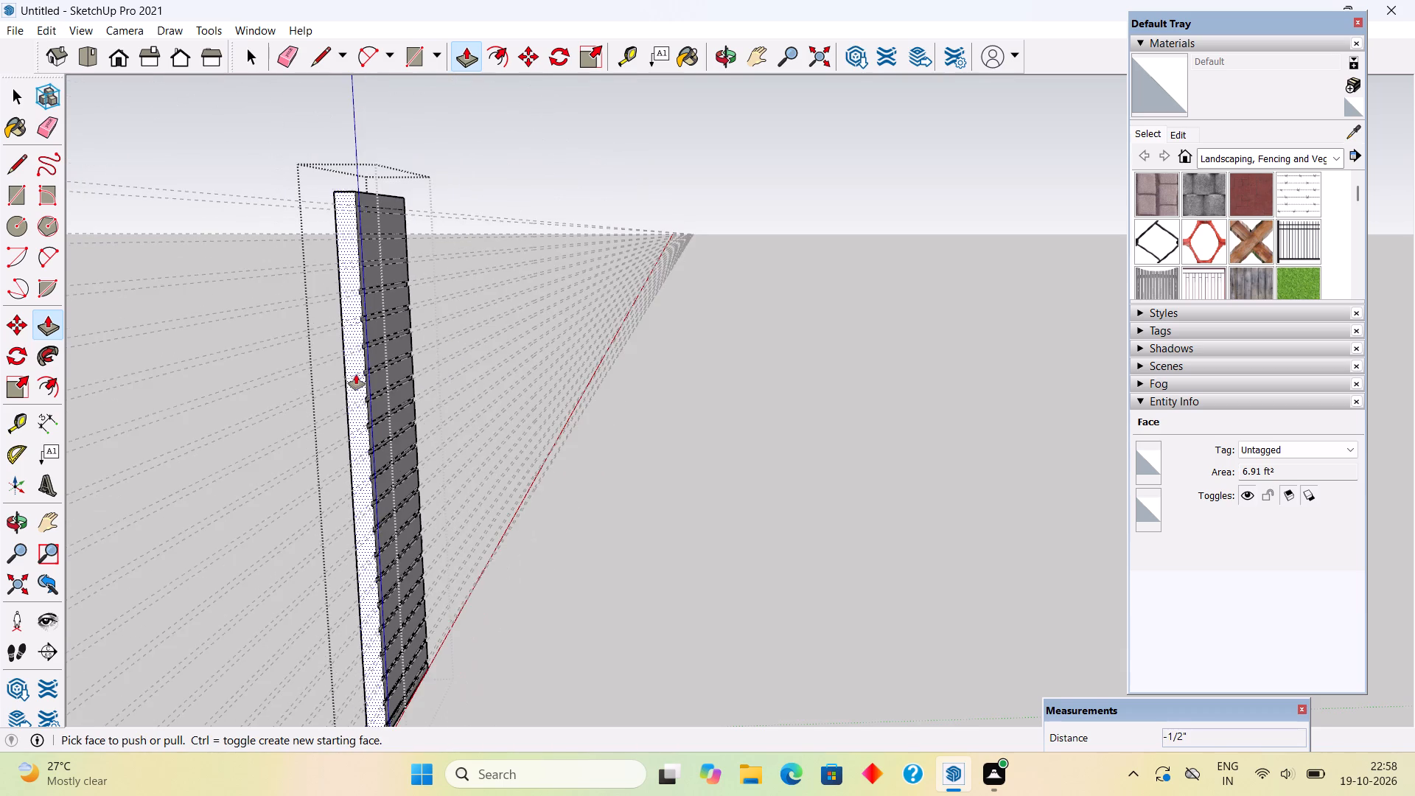
{"action": "scroll", "coordinate": [379, 201], "scroll_direction": "up", "scroll_amount": 9}
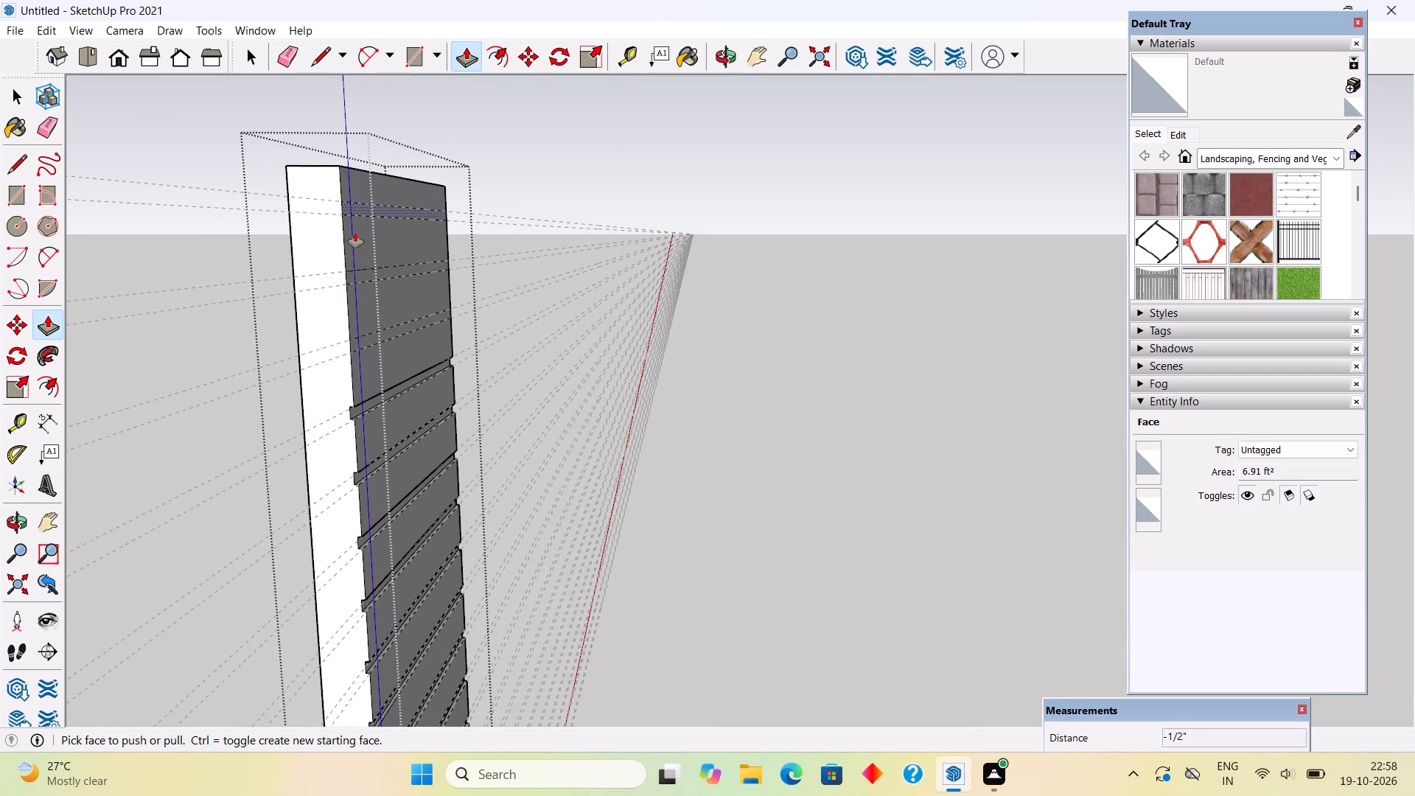
{"action": "left_click", "coordinate": [370, 337]}
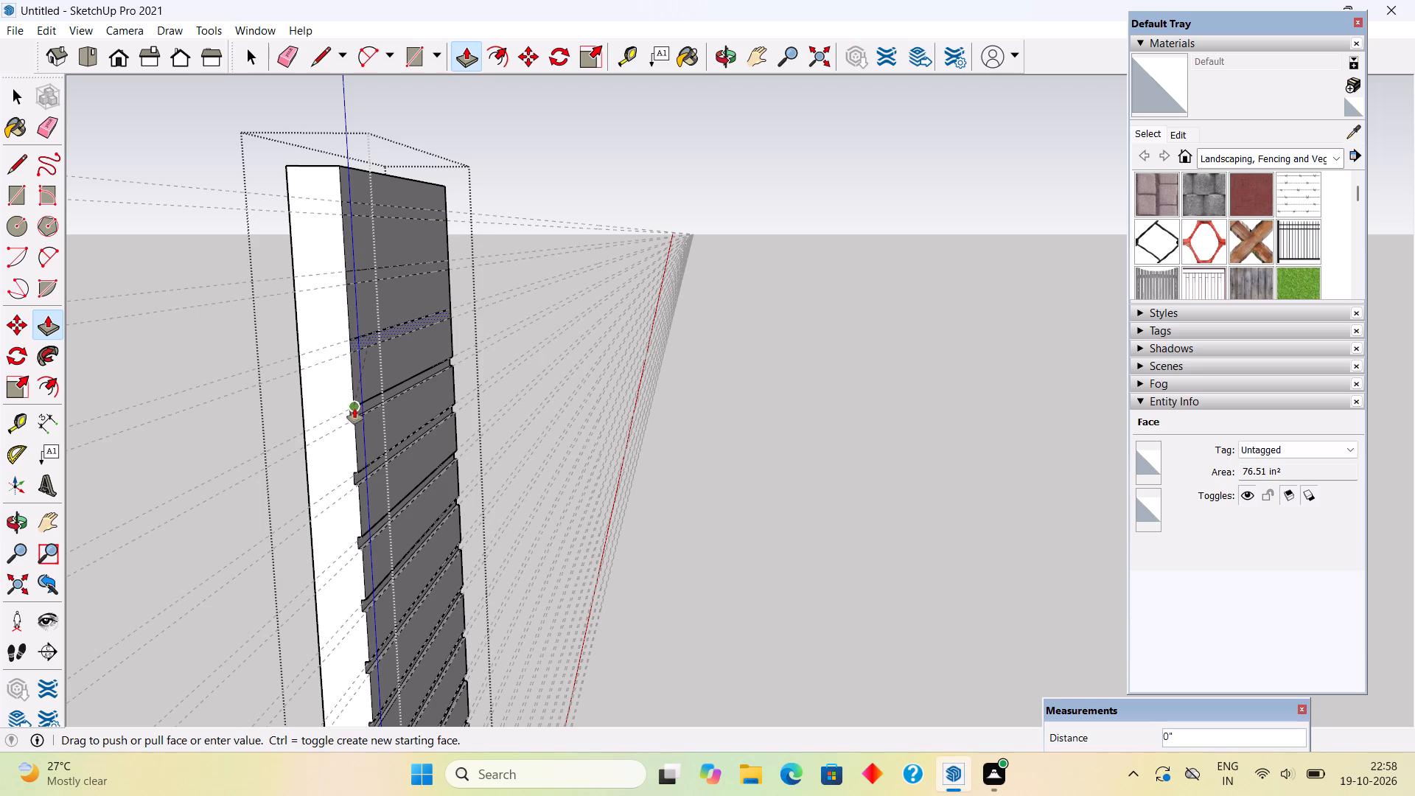
{"action": "left_click", "coordinate": [353, 413]}
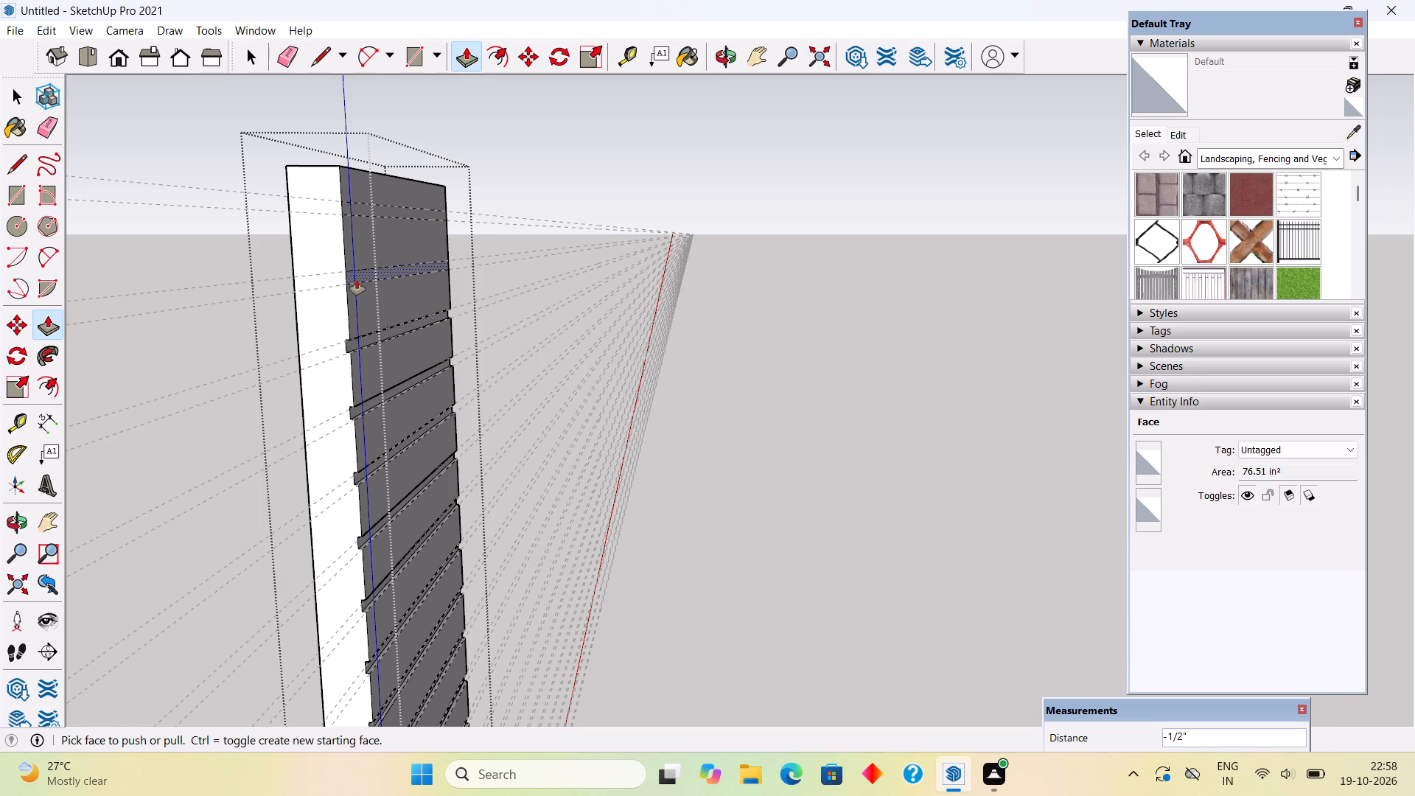
{"action": "left_click", "coordinate": [357, 279]}
{"action": "left_click", "coordinate": [343, 340]}
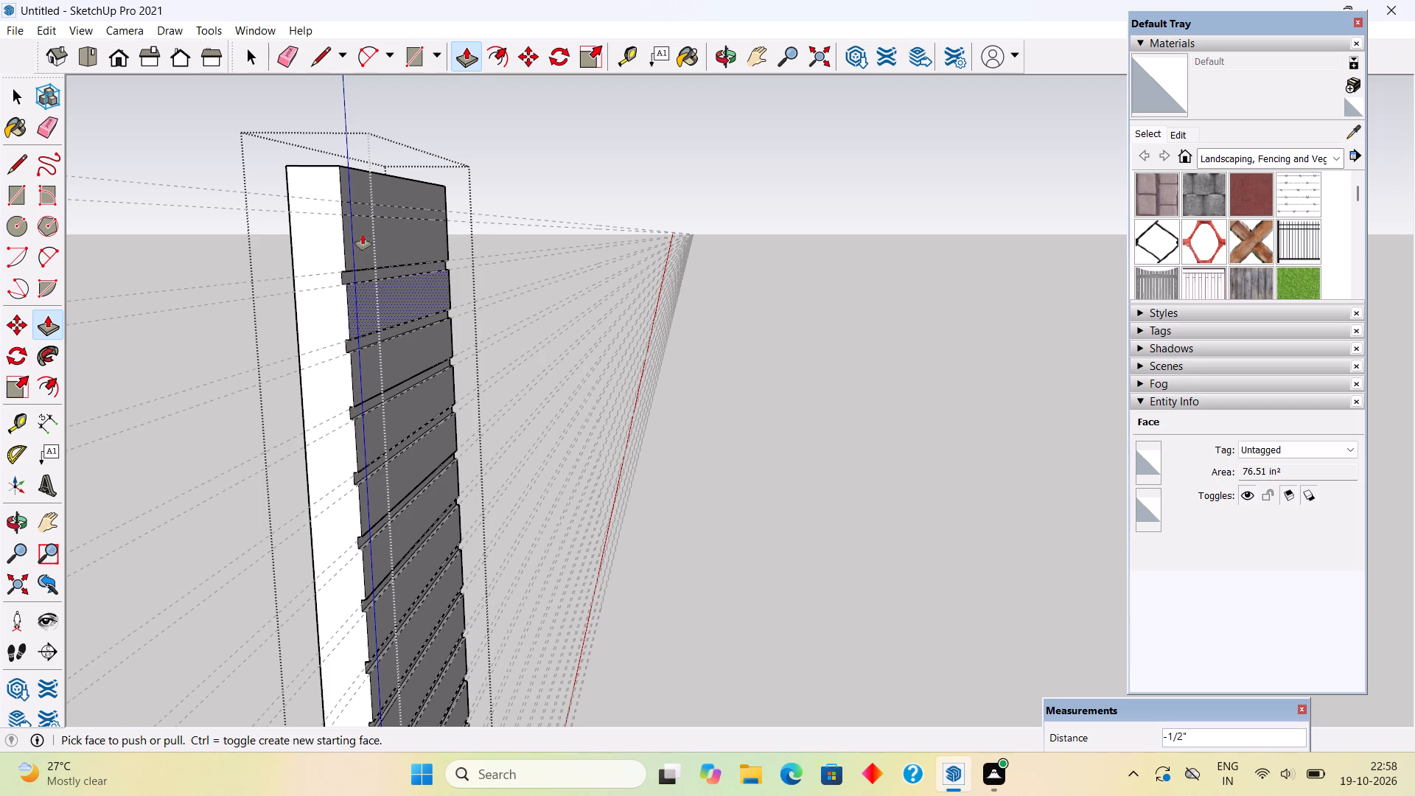
Push the uppermost groove strip of the panel 0.5" inward, matching the grooves below, and exit the panel.
{"action": "left_click", "coordinate": [366, 211]}
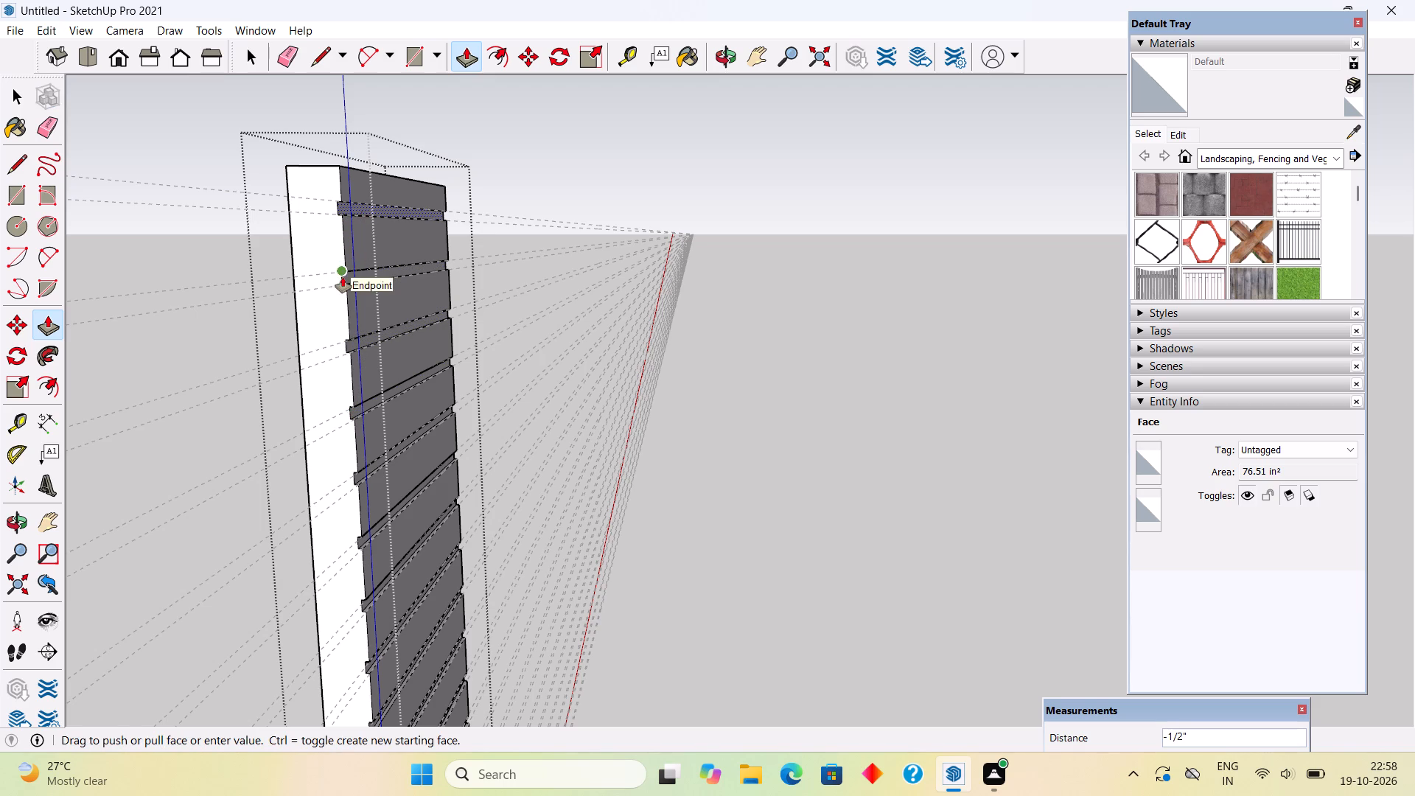
{"action": "left_click", "coordinate": [343, 277]}
{"action": "key", "text": "space"}
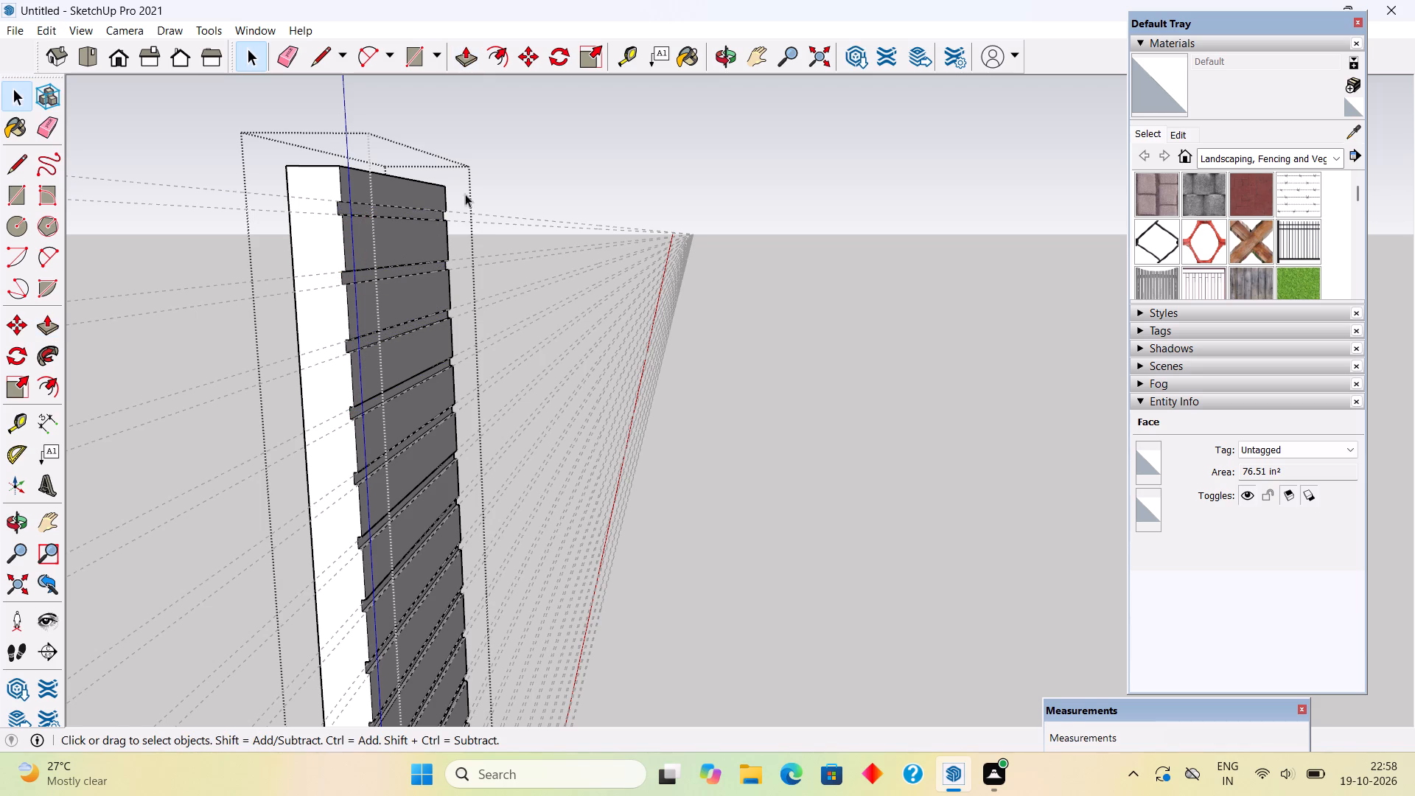
{"action": "left_click", "coordinate": [521, 145]}
Delete all the guide lines around the grooved wall panel.
{"action": "middle_click_drag", "start_coordinate": [485, 368], "coordinate": [242, 311]}
{"action": "scroll", "coordinate": [242, 311], "scroll_direction": "down", "scroll_amount": 5}
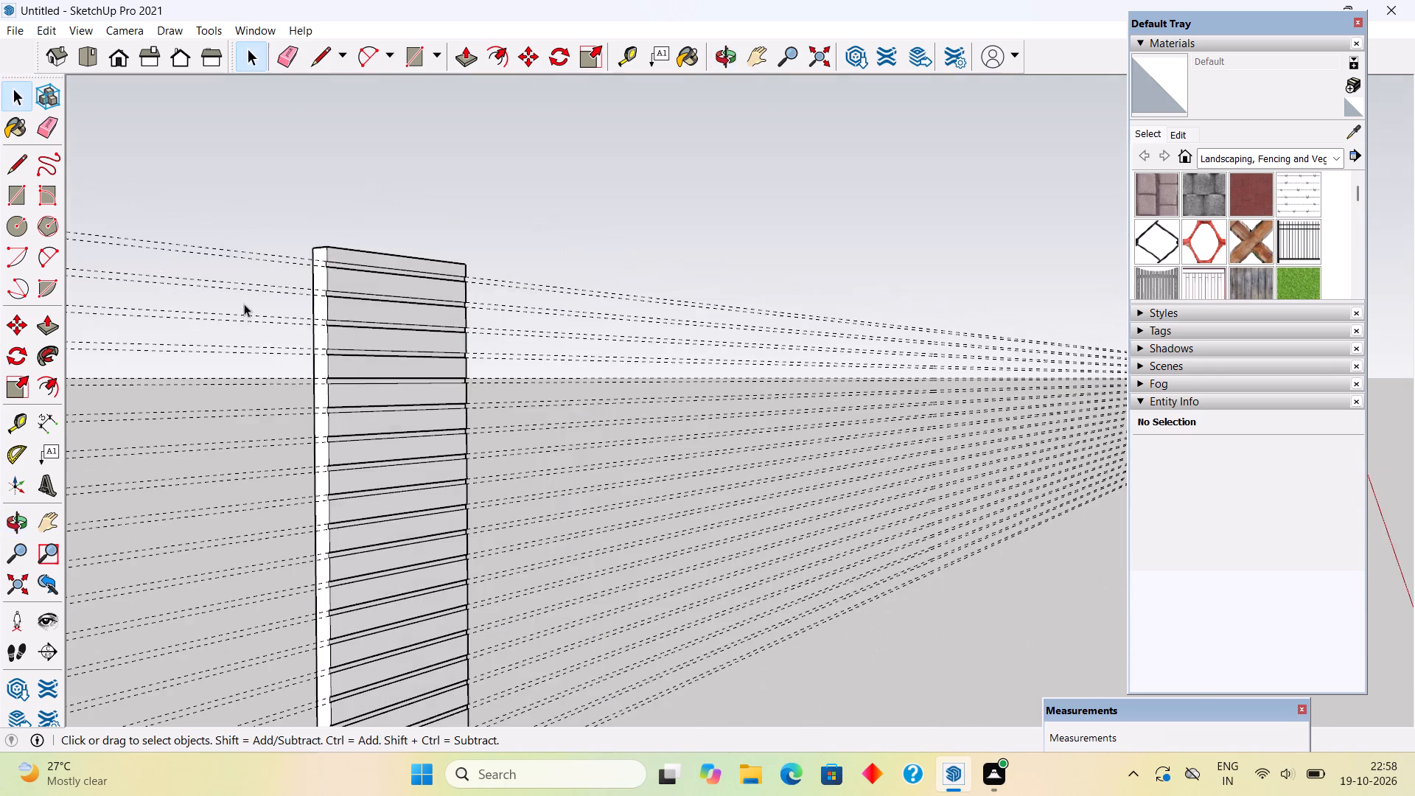
{"action": "scroll", "coordinate": [345, 232], "scroll_direction": "down", "scroll_amount": 5}
{"action": "middle_click_drag", "start_coordinate": [401, 586], "coordinate": [192, 540]}
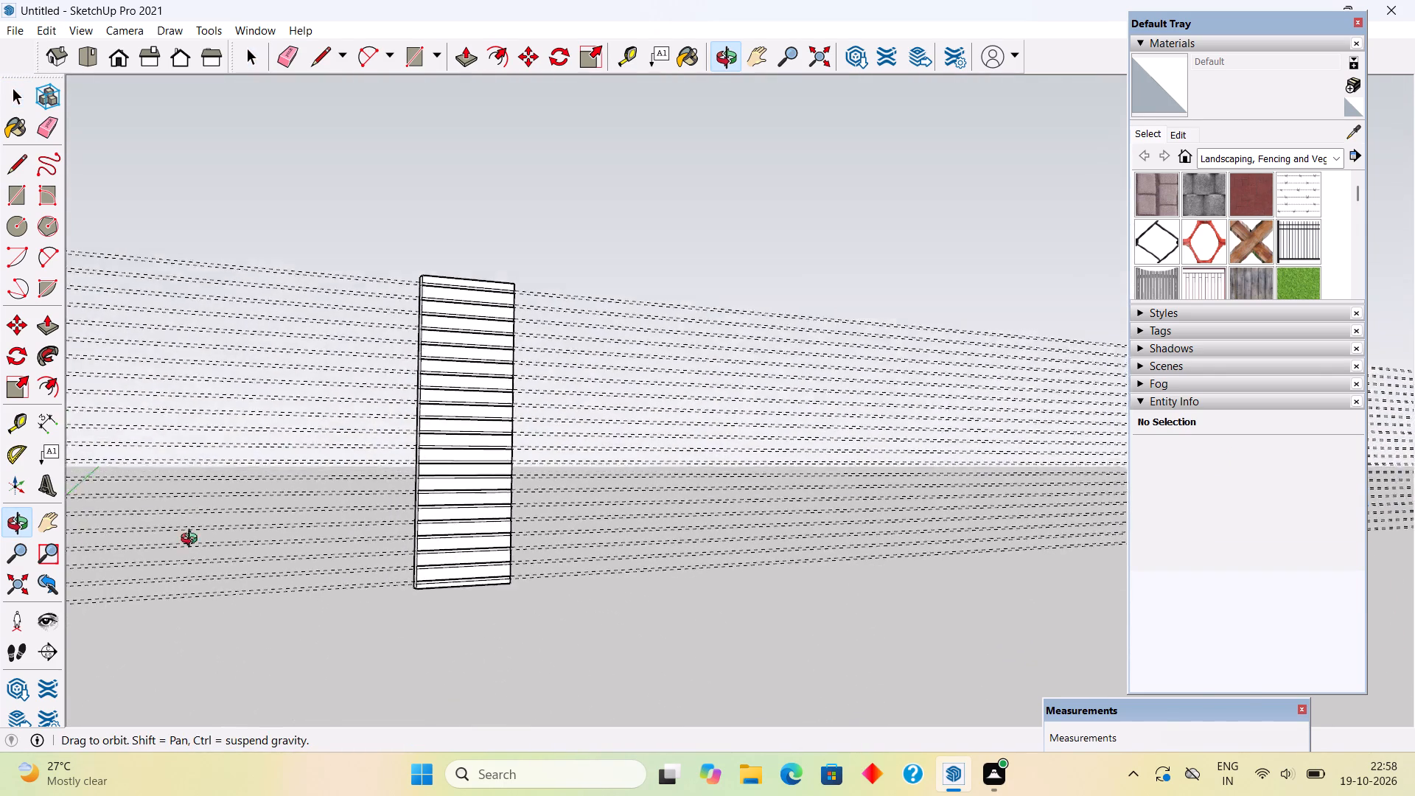
{"action": "middle_click_drag", "start_coordinate": [192, 540], "coordinate": [114, 593]}
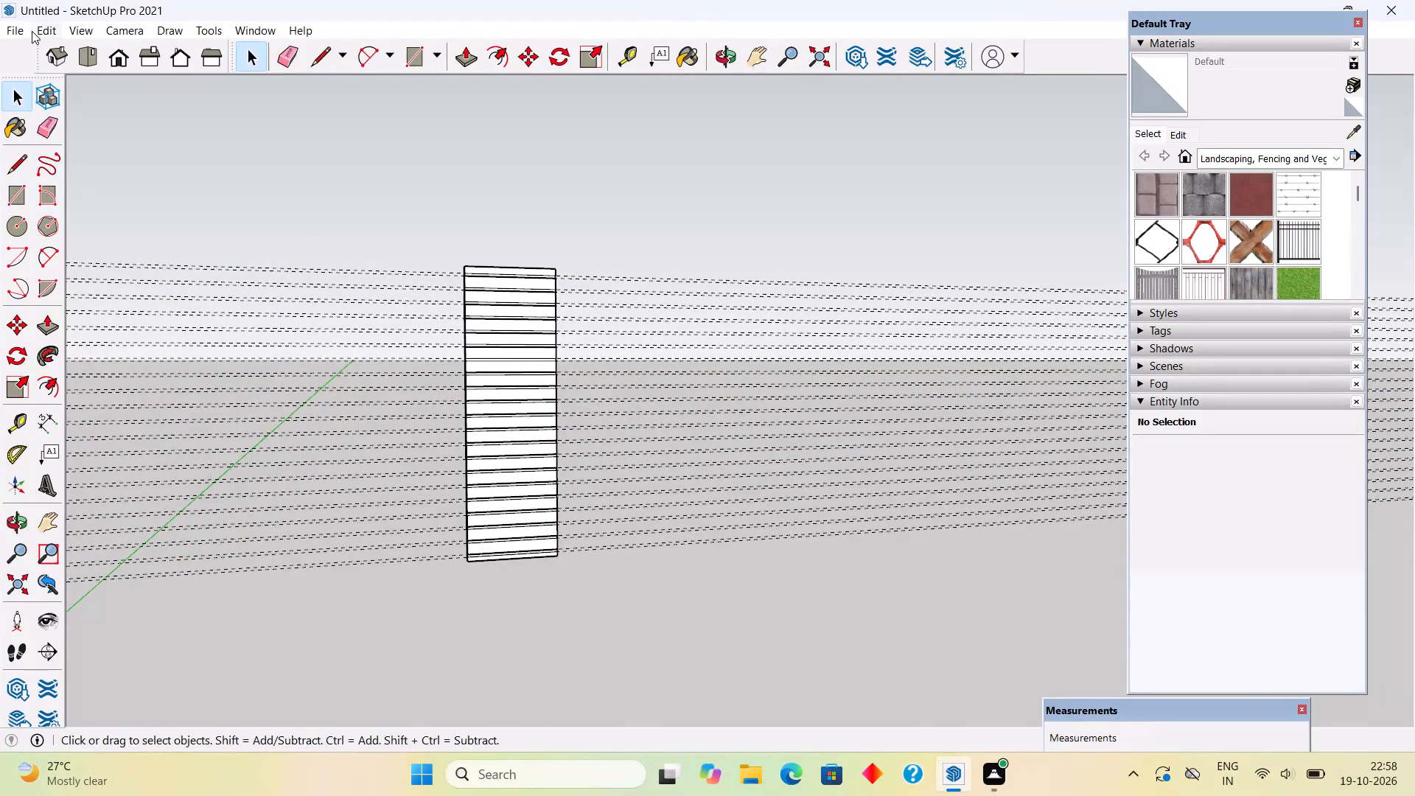
{"action": "left_click", "coordinate": [33, 31]}
{"action": "left_click", "coordinate": [143, 192]}
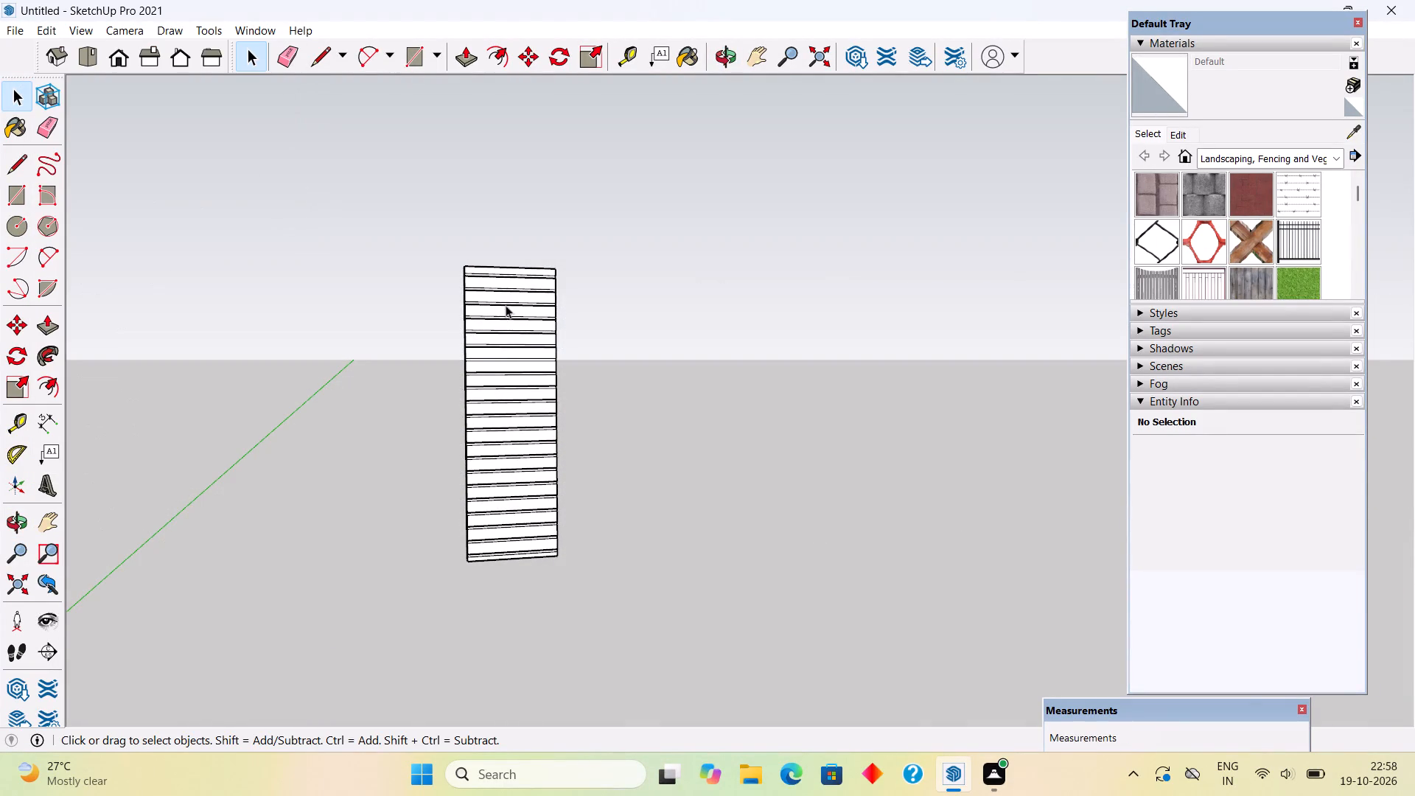
Unhide all hidden parts of the house model.
{"action": "left_click", "coordinate": [47, 32]}
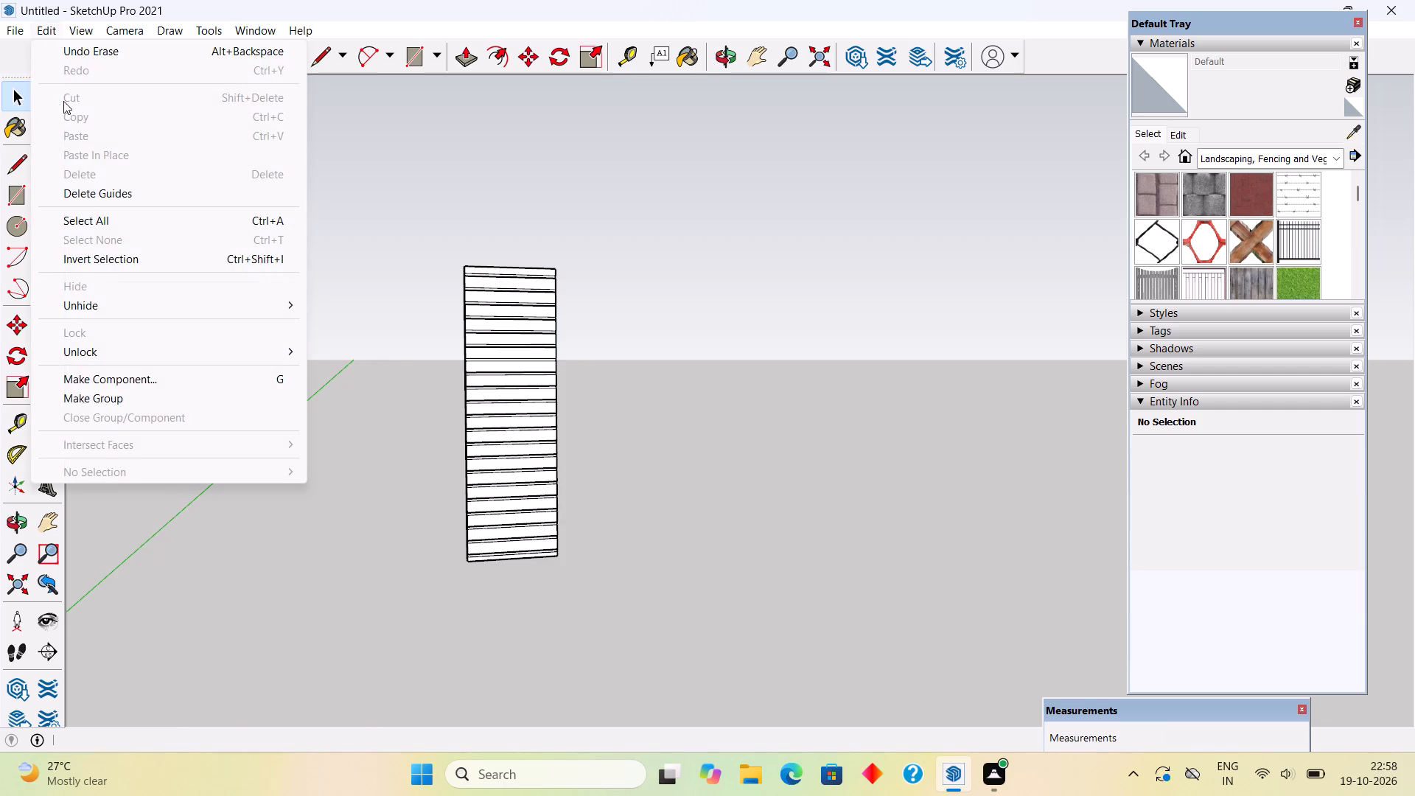
{"action": "left_click", "coordinate": [111, 307]}
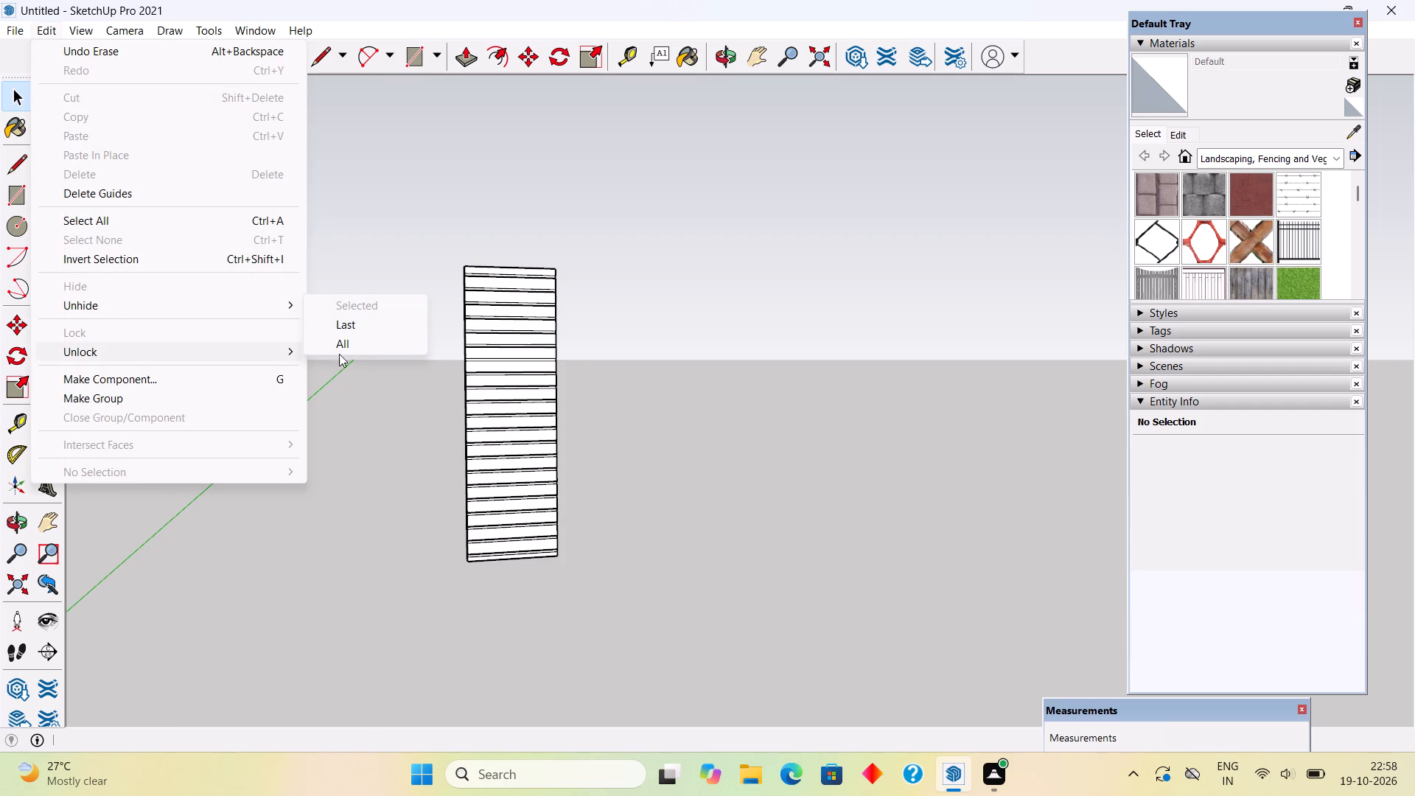
{"action": "left_click", "coordinate": [354, 346]}
Draw lines along the bottom edge of the front wall block's notch and down the adjoining end of the porch roof slab.
{"action": "middle_click_drag", "start_coordinate": [550, 338], "coordinate": [399, 322]}
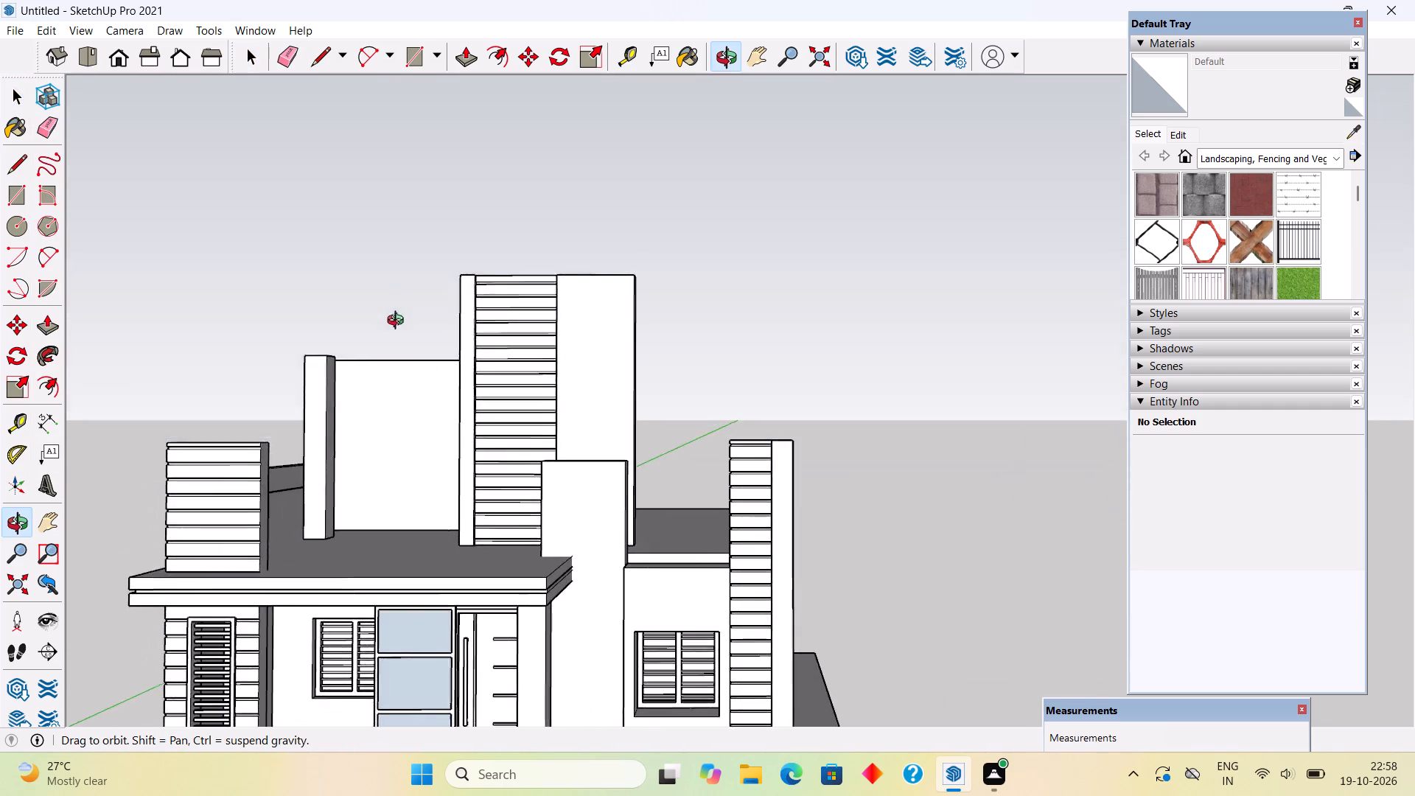
{"action": "middle_click_drag", "start_coordinate": [399, 322], "coordinate": [492, 423]}
{"action": "scroll", "coordinate": [492, 423], "scroll_direction": "down", "scroll_amount": 4}
{"action": "scroll", "coordinate": [501, 354], "scroll_direction": "down", "scroll_amount": 4}
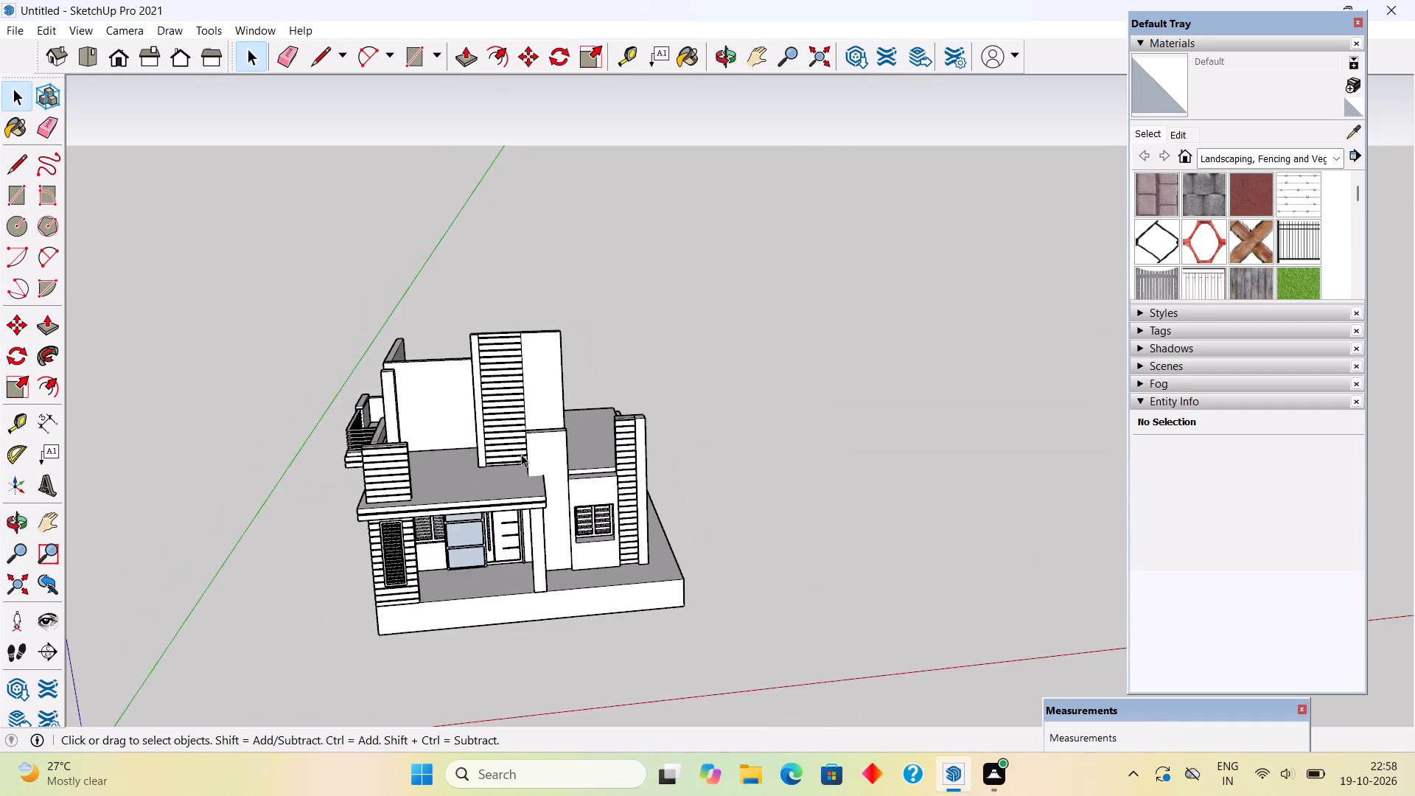
{"action": "scroll", "coordinate": [521, 454], "scroll_direction": "up", "scroll_amount": 6}
{"action": "middle_click_drag", "start_coordinate": [533, 471], "coordinate": [488, 404]}
{"action": "scroll", "coordinate": [488, 391], "scroll_direction": "up", "scroll_amount": 3}
{"action": "scroll", "coordinate": [514, 531], "scroll_direction": "up", "scroll_amount": 6}
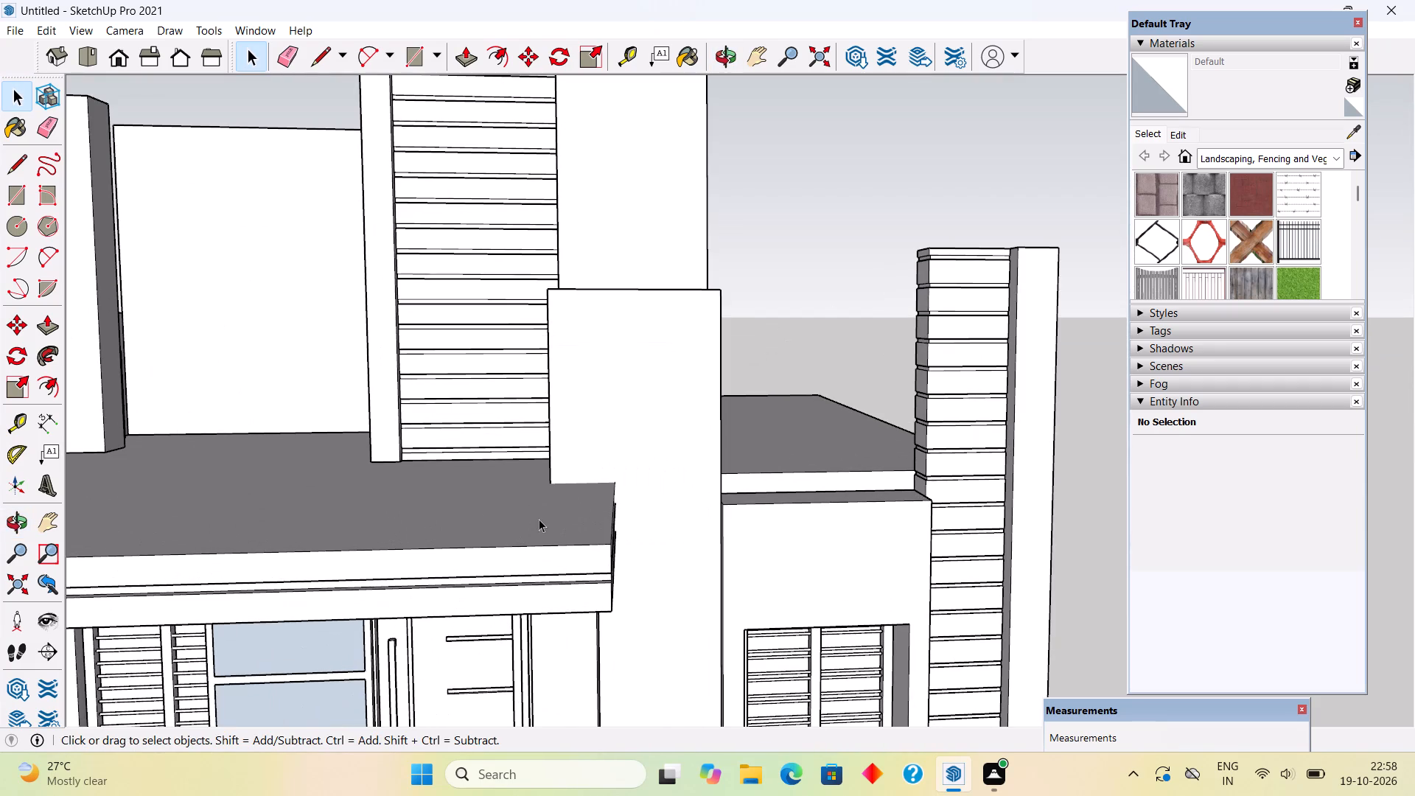
{"action": "key", "text": "l"}
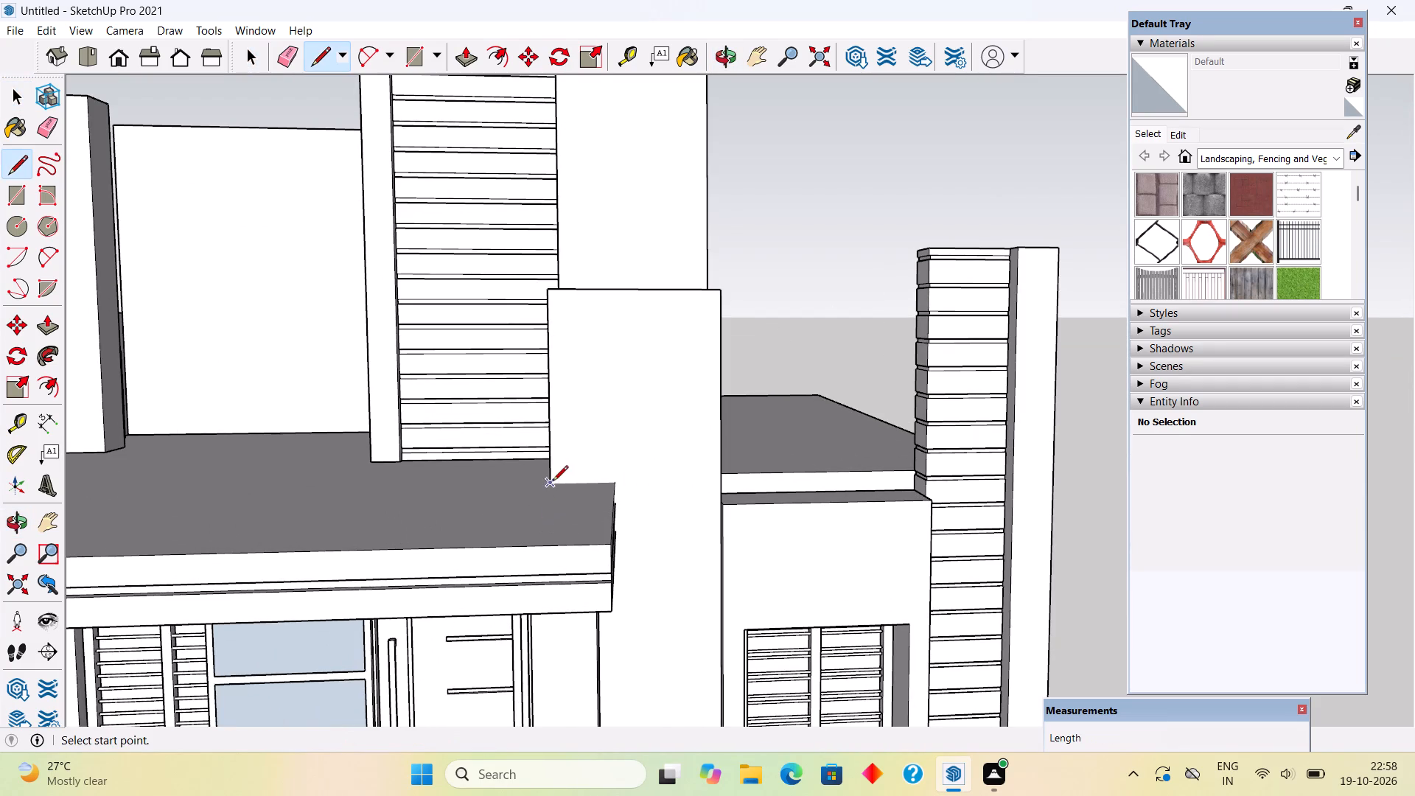
{"action": "left_click", "coordinate": [553, 482]}
{"action": "left_click", "coordinate": [613, 486]}
{"action": "middle_click_drag", "start_coordinate": [565, 528], "coordinate": [570, 541]}
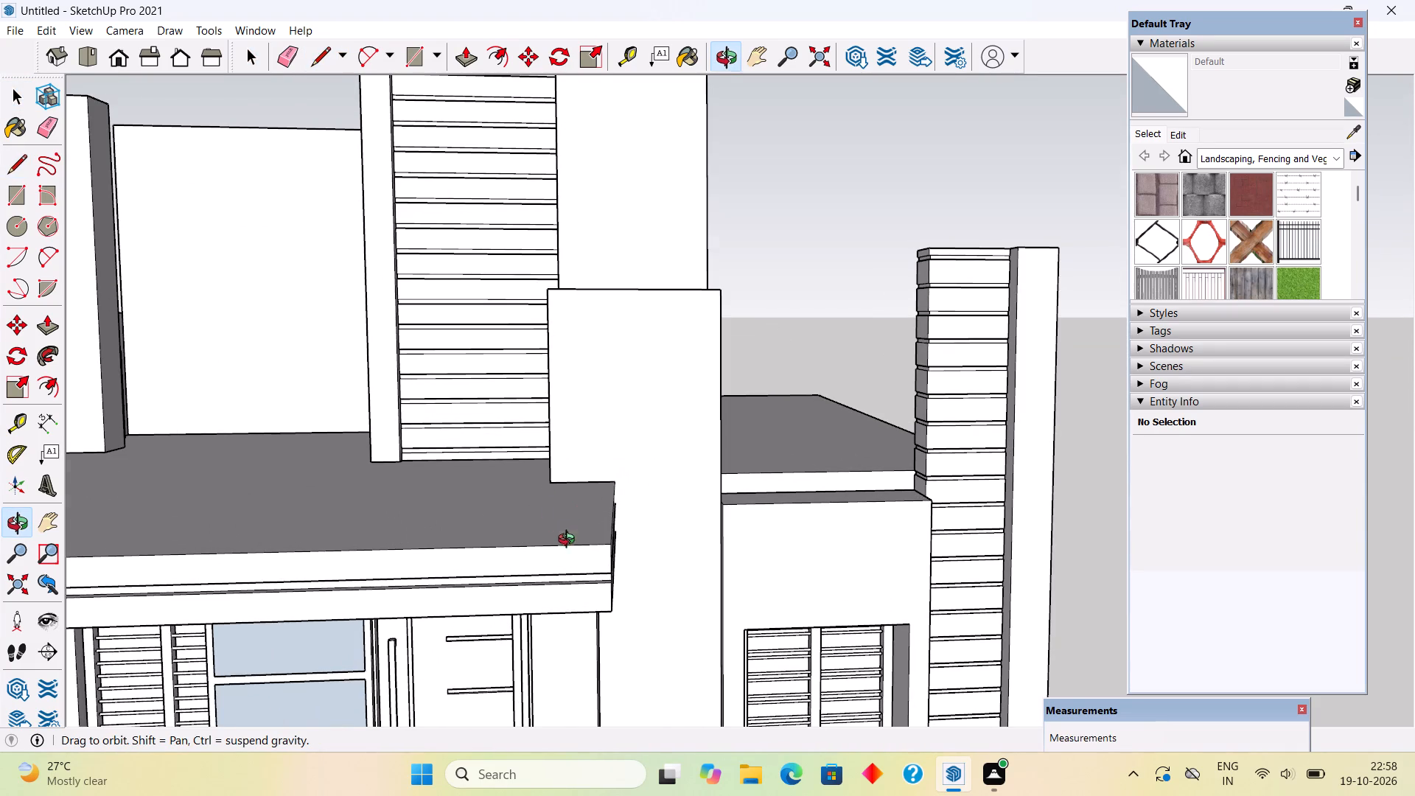
{"action": "middle_click_drag", "start_coordinate": [570, 541], "coordinate": [230, 413]}
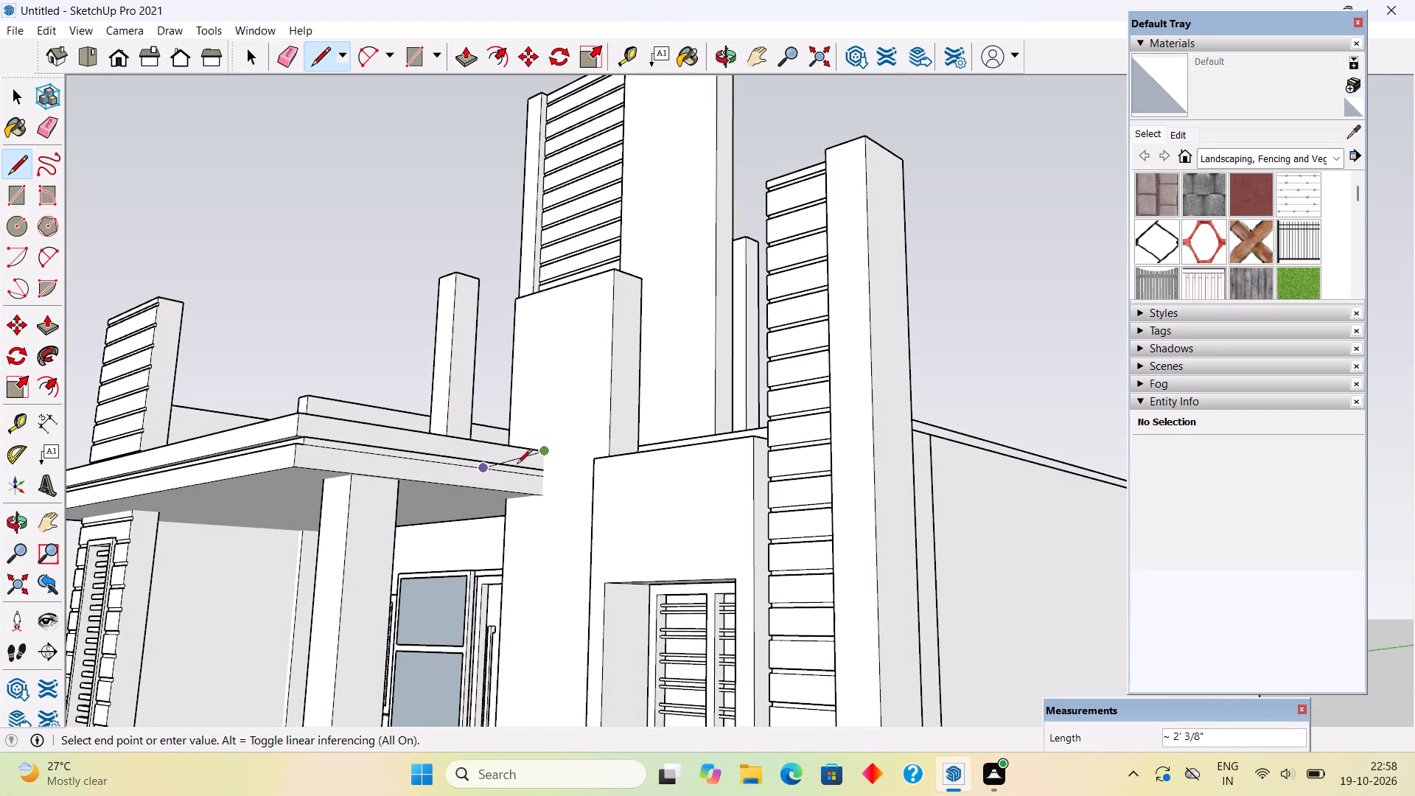
{"action": "left_click", "coordinate": [543, 494]}
Draw a 1' line across the thickness of the front wall block at its notch's lower corner on the porch roof.
{"action": "middle_click_drag", "start_coordinate": [591, 487], "coordinate": [600, 494]}
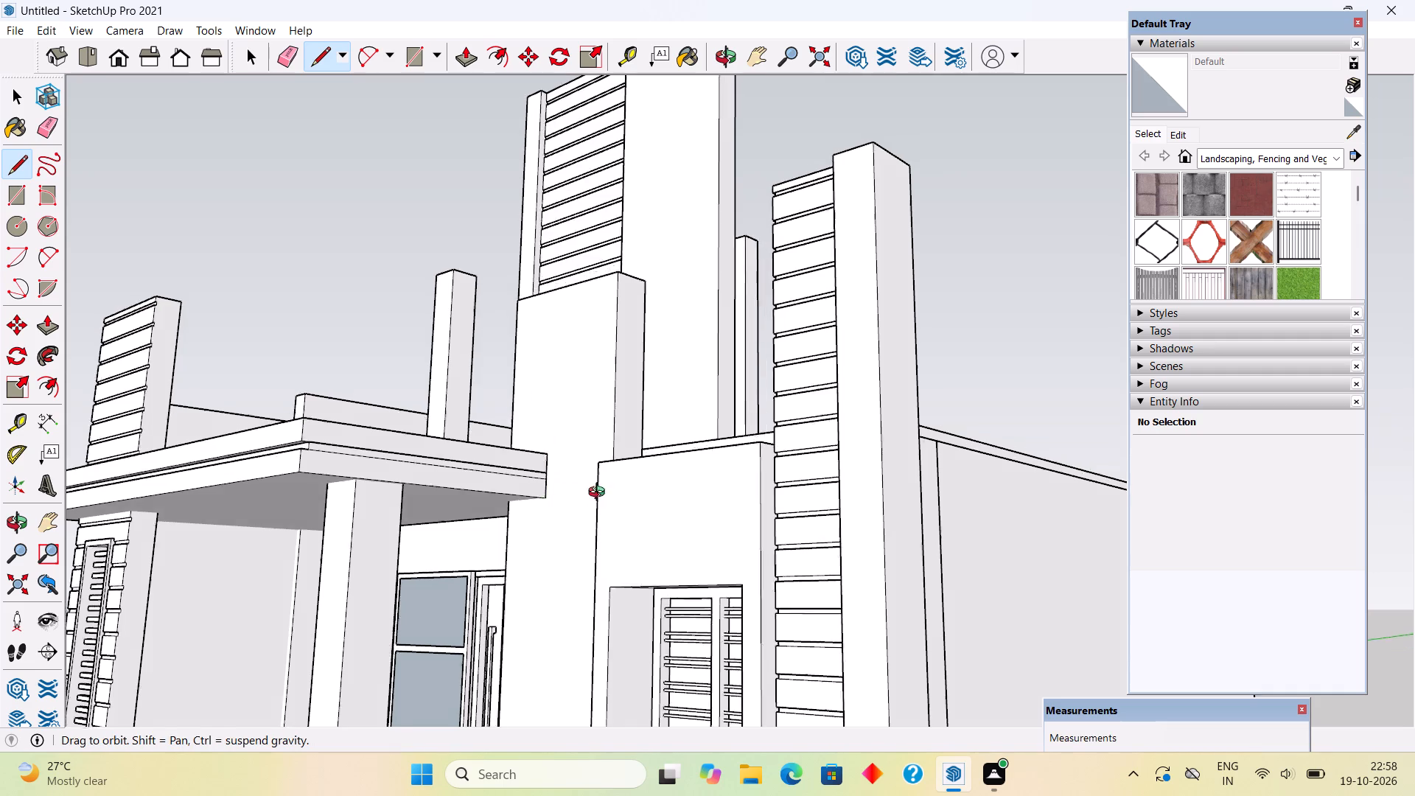
{"action": "middle_click_drag", "start_coordinate": [600, 494], "coordinate": [877, 701]}
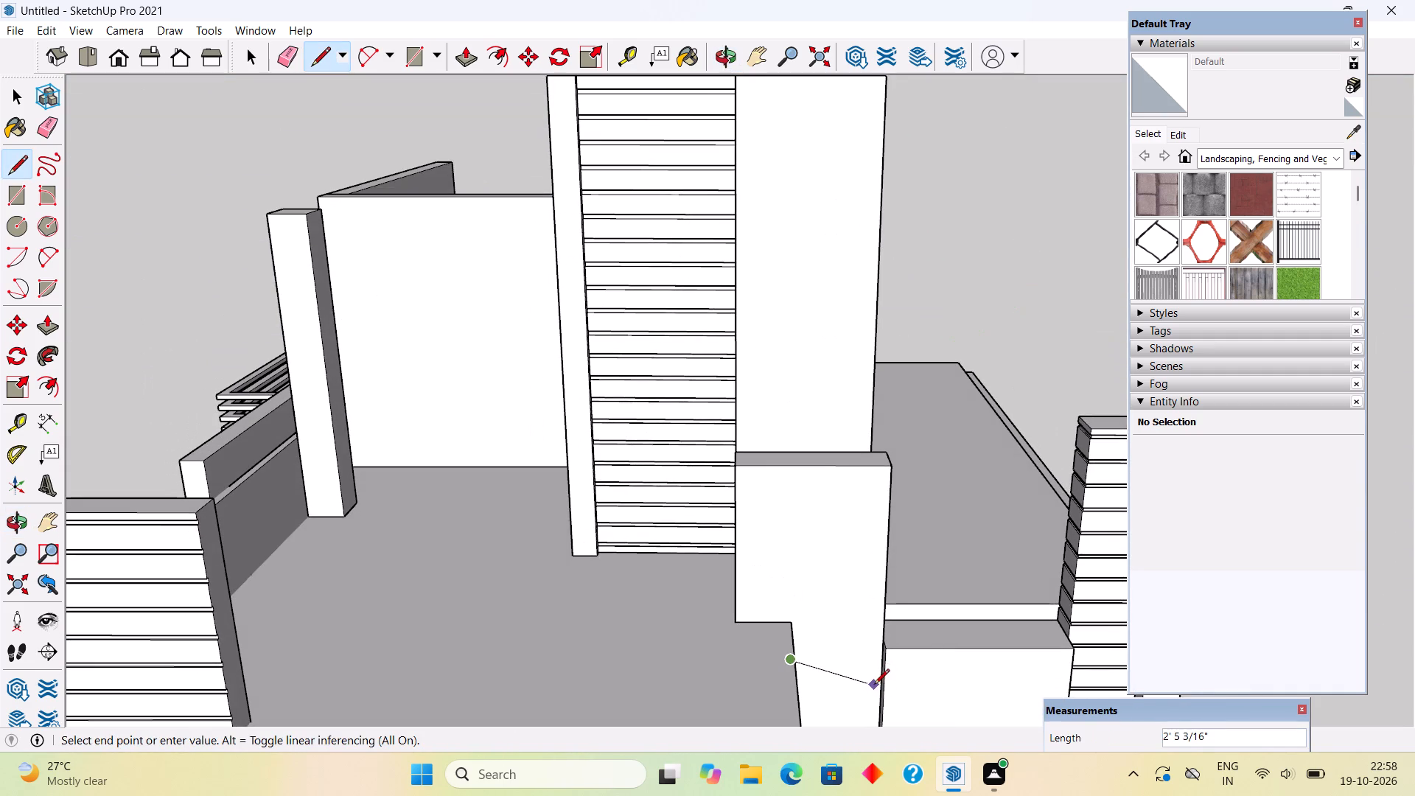
{"action": "middle_click_drag", "start_coordinate": [699, 513], "coordinate": [932, 551], "text": "ctrl"}
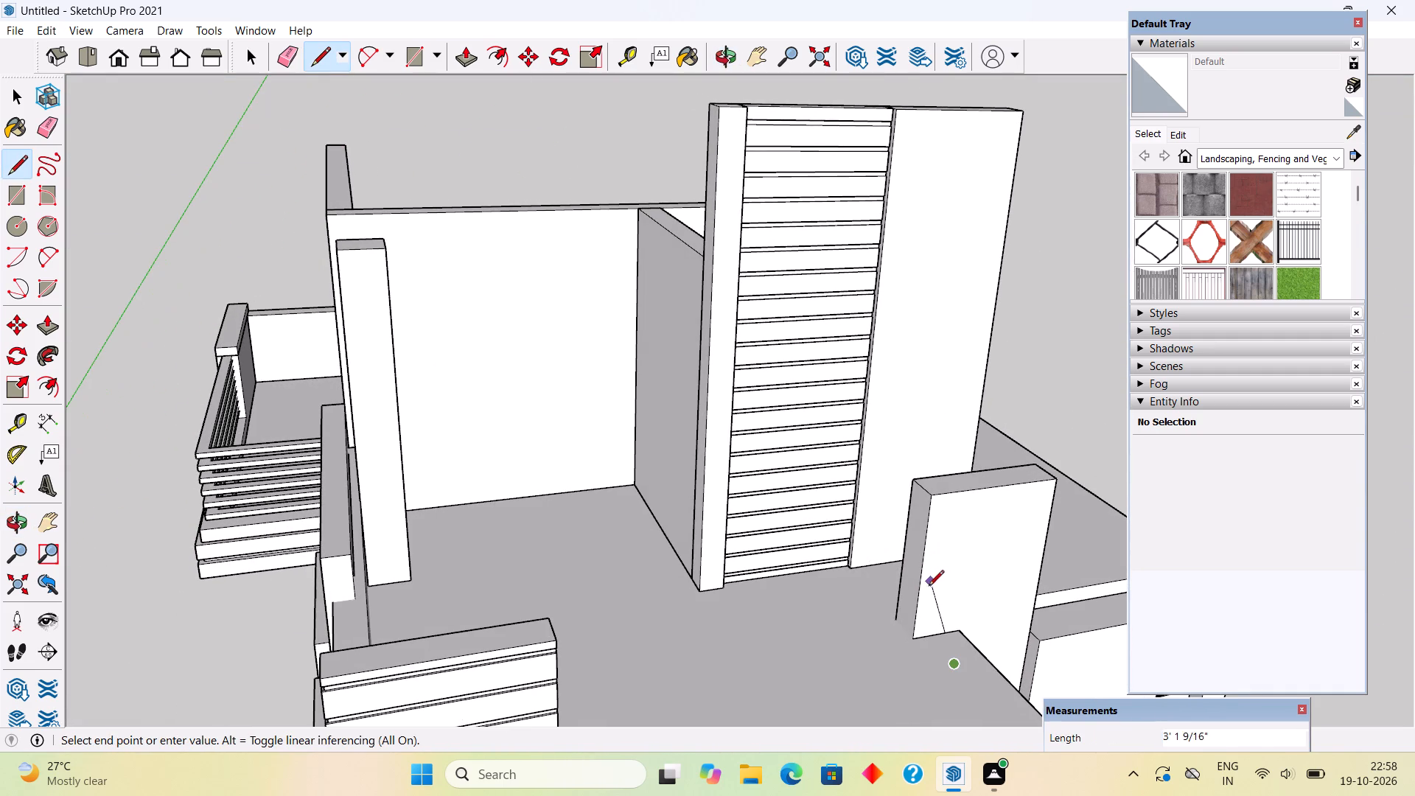
{"action": "key", "text": "space"}
{"action": "type", "text": "l"}
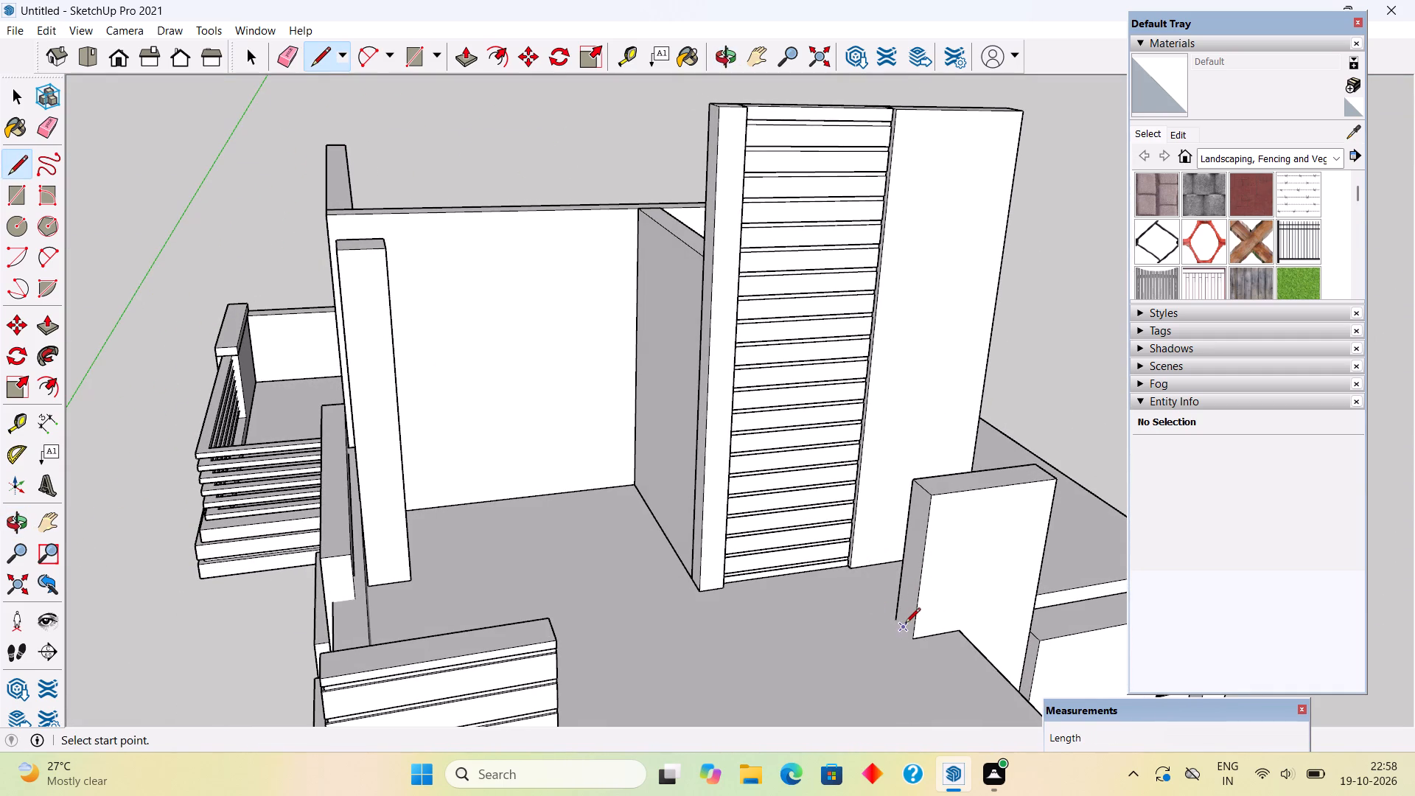
{"action": "left_click", "coordinate": [900, 620]}
{"action": "left_click", "coordinate": [915, 635]}
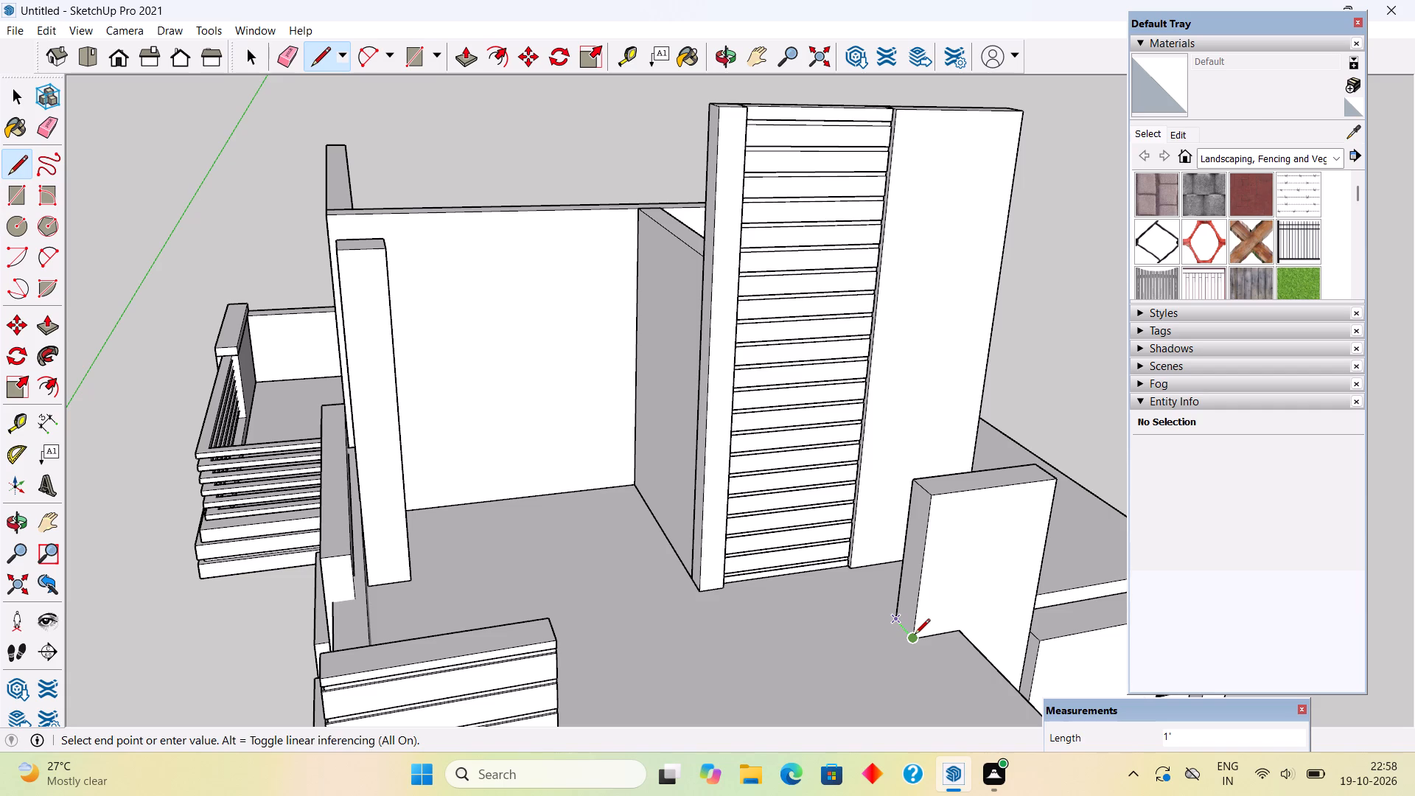
{"action": "key", "text": "space"}
Push the projecting end face of the upper-floor wall beside the sliding door back 3' 3", flush with the adjoining wall.
{"action": "scroll", "coordinate": [926, 560], "scroll_direction": "down", "scroll_amount": 5}
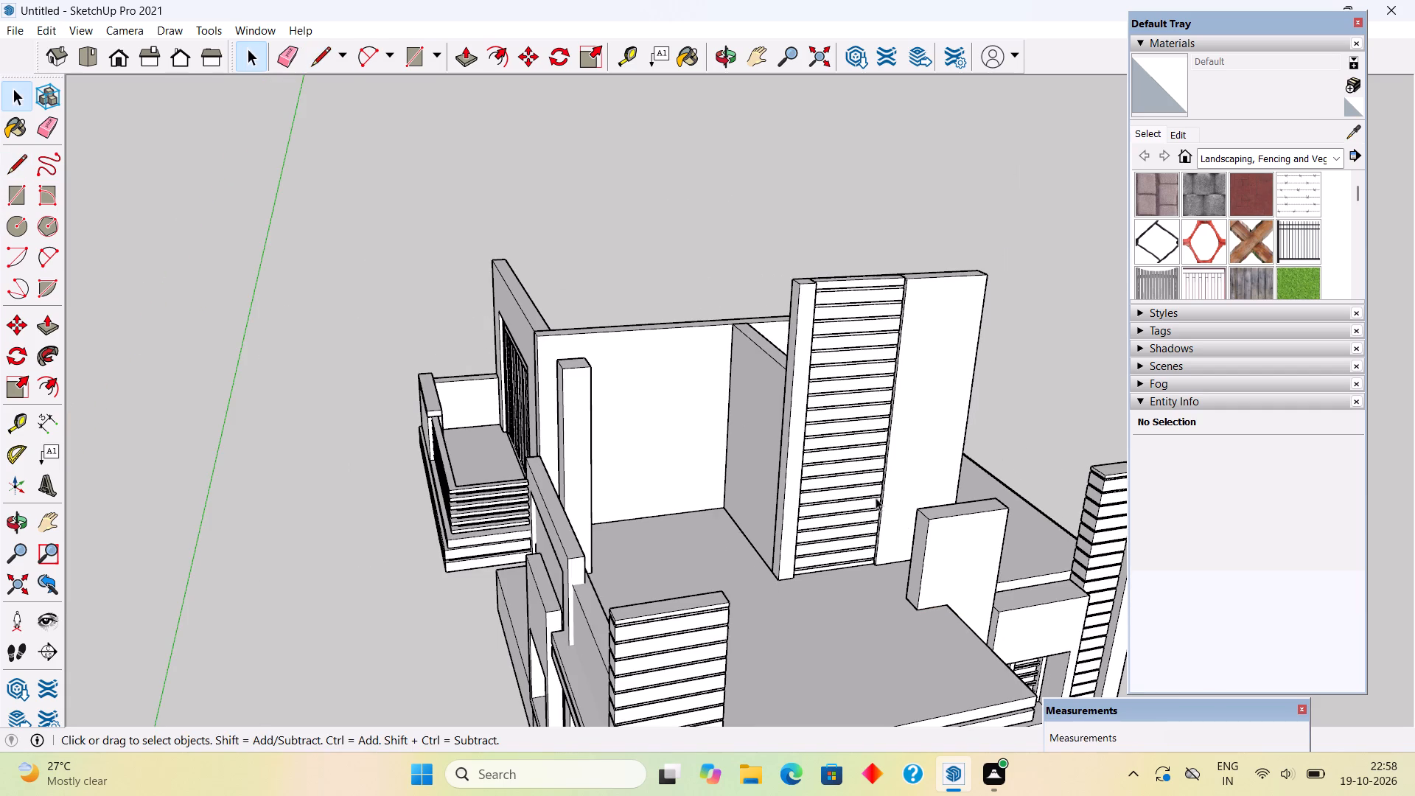
{"action": "middle_click_drag", "start_coordinate": [848, 496], "coordinate": [573, 457]}
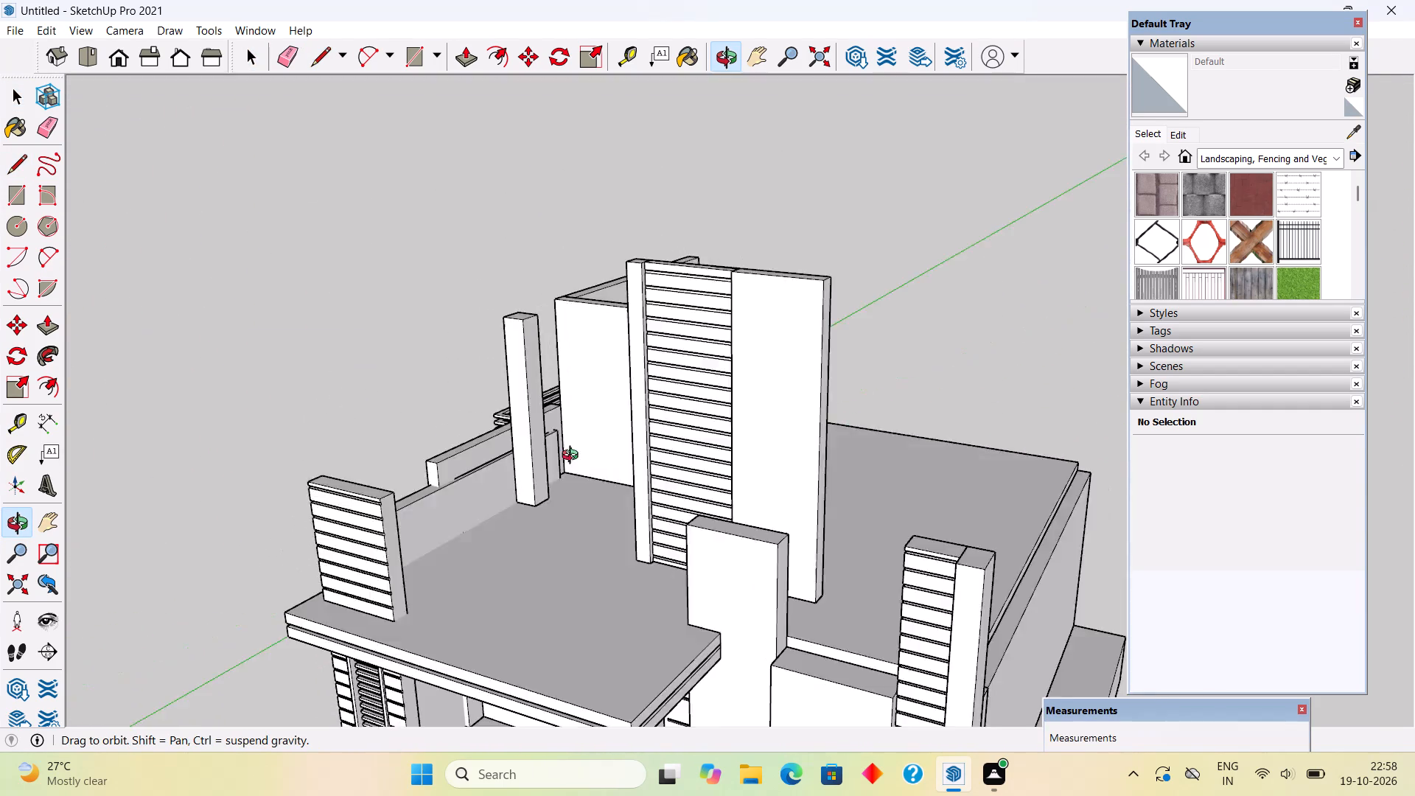
{"action": "middle_click_drag", "start_coordinate": [573, 457], "coordinate": [167, 515]}
{"action": "scroll", "coordinate": [746, 489], "scroll_direction": "up", "scroll_amount": 5}
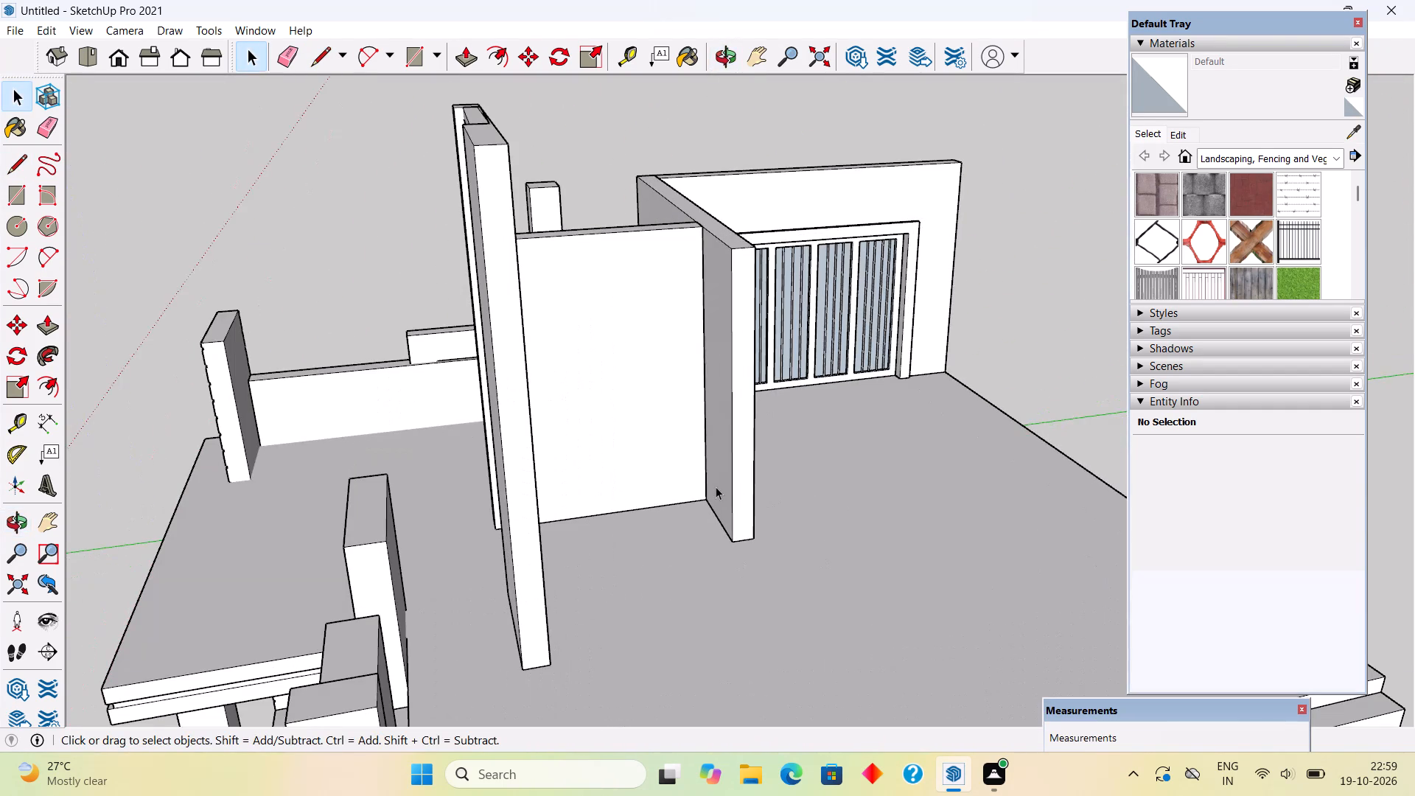
{"action": "triple_click", "coordinate": [748, 467]}
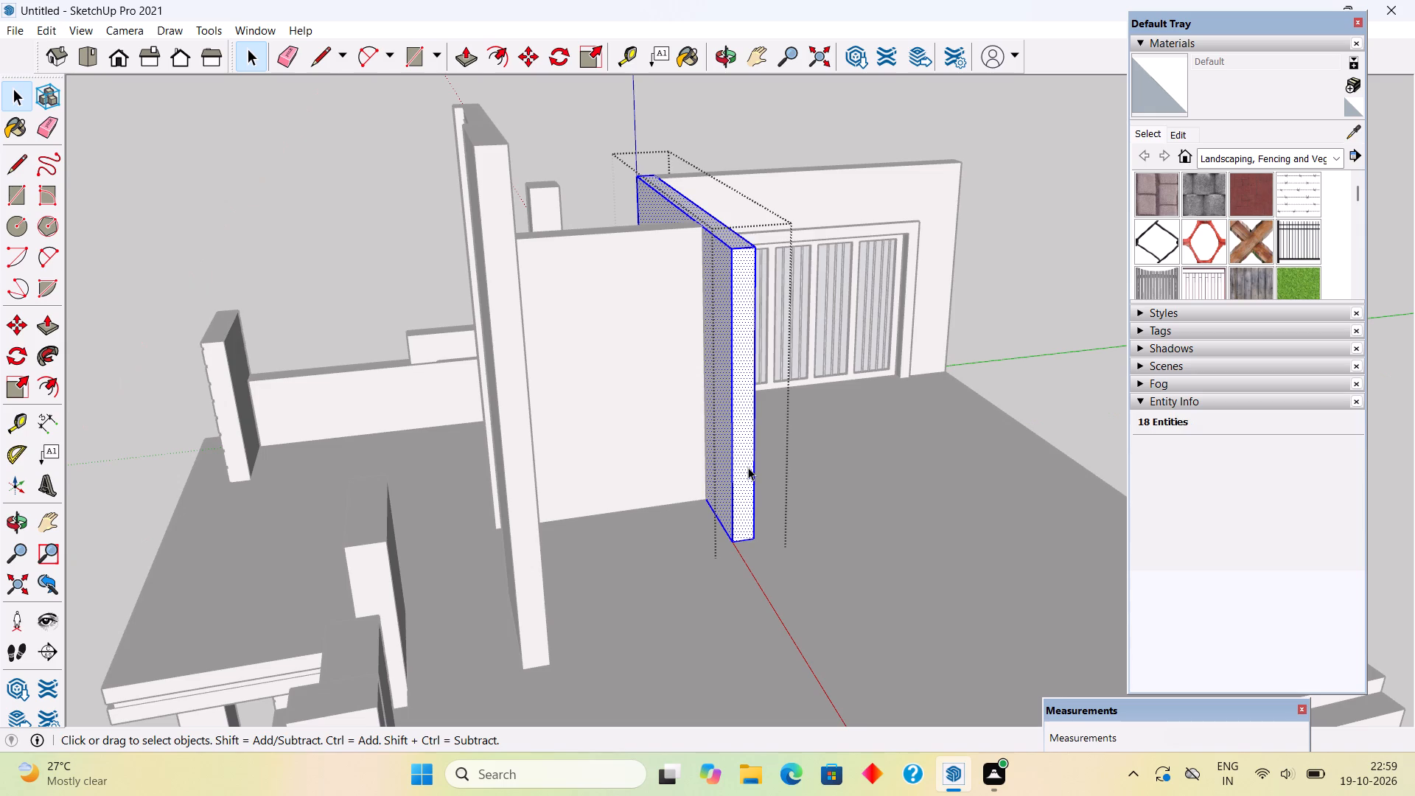
{"action": "key", "text": "0"}
{"action": "left_click", "coordinate": [749, 463]}
{"action": "key", "text": "p"}
{"action": "left_click", "coordinate": [749, 463]}
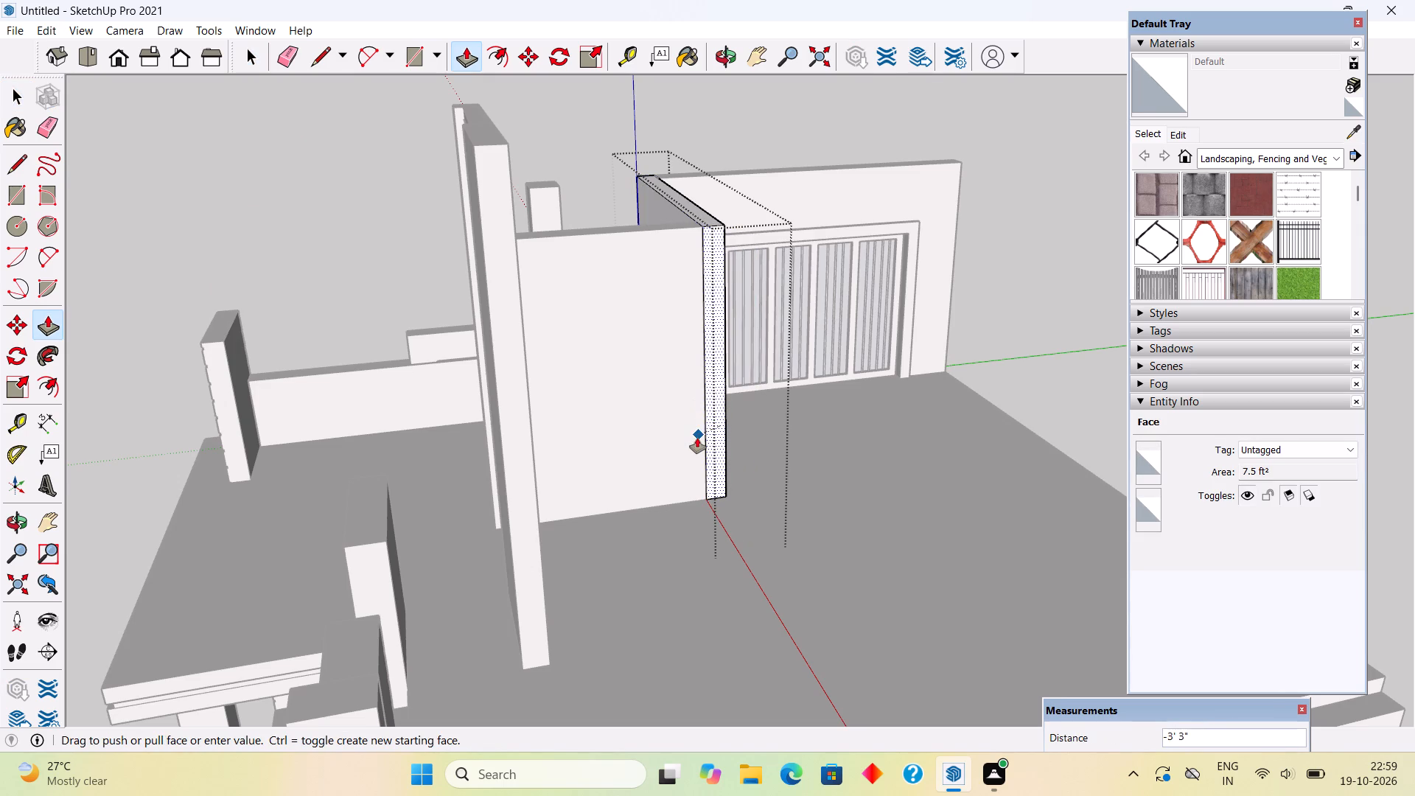
{"action": "left_click", "coordinate": [697, 439]}
{"action": "key", "text": "space"}
{"action": "left_click", "coordinate": [780, 97]}
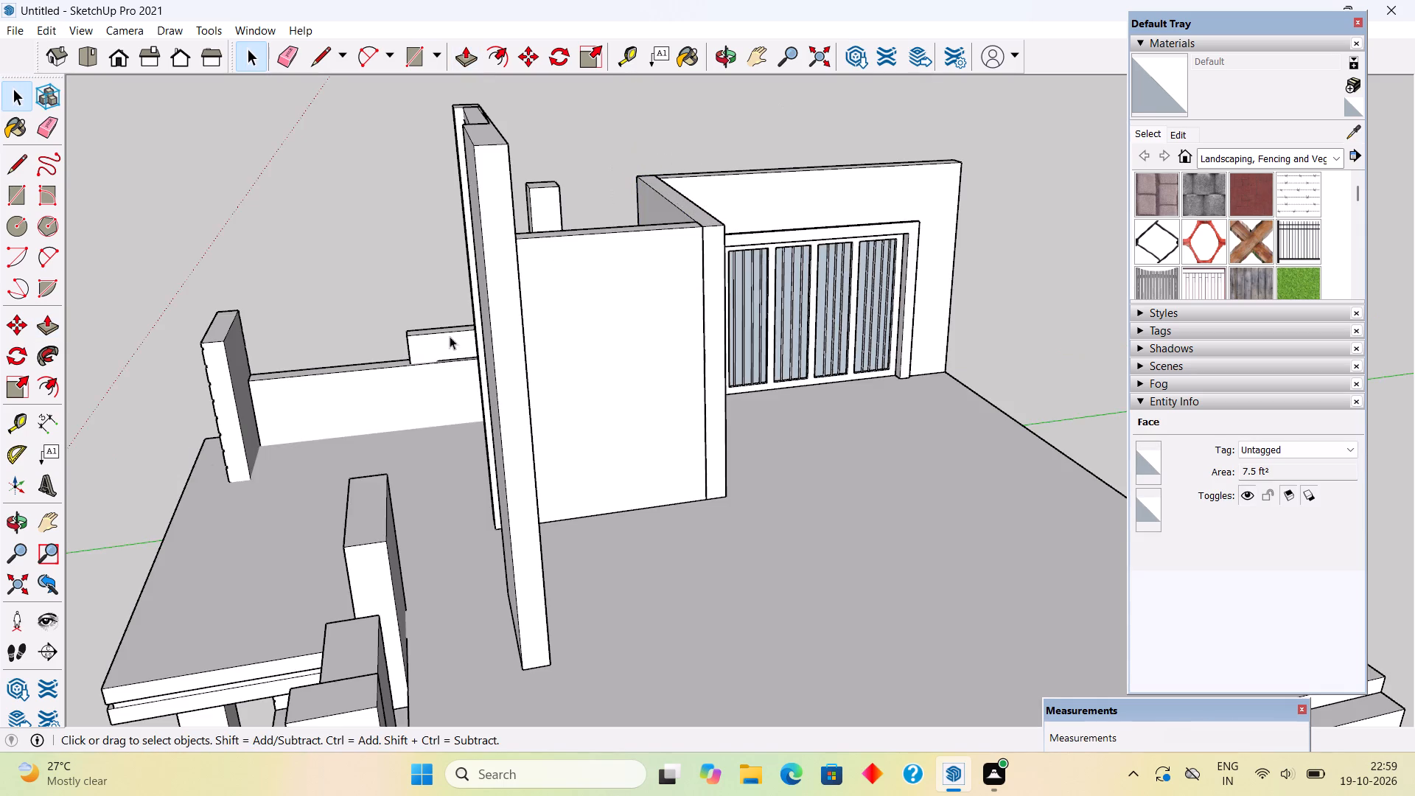
Inspect the whole house exterior from the front and side, checking the grooved tower, porch roof and balcony.
{"action": "middle_click_drag", "start_coordinate": [184, 463], "coordinate": [783, 414]}
{"action": "scroll", "coordinate": [783, 414], "scroll_direction": "down", "scroll_amount": 9}
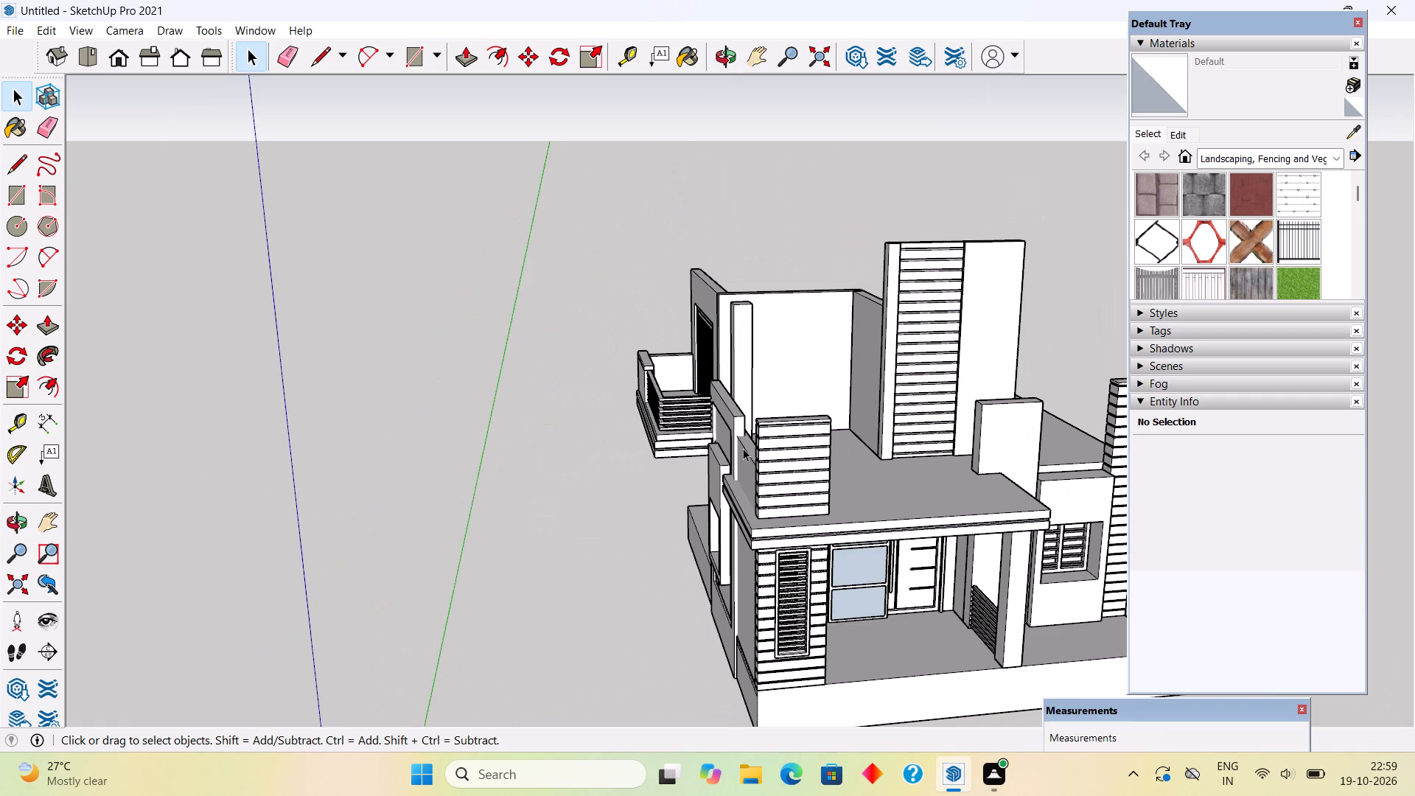
{"action": "scroll", "coordinate": [747, 443], "scroll_direction": "down", "scroll_amount": 5}
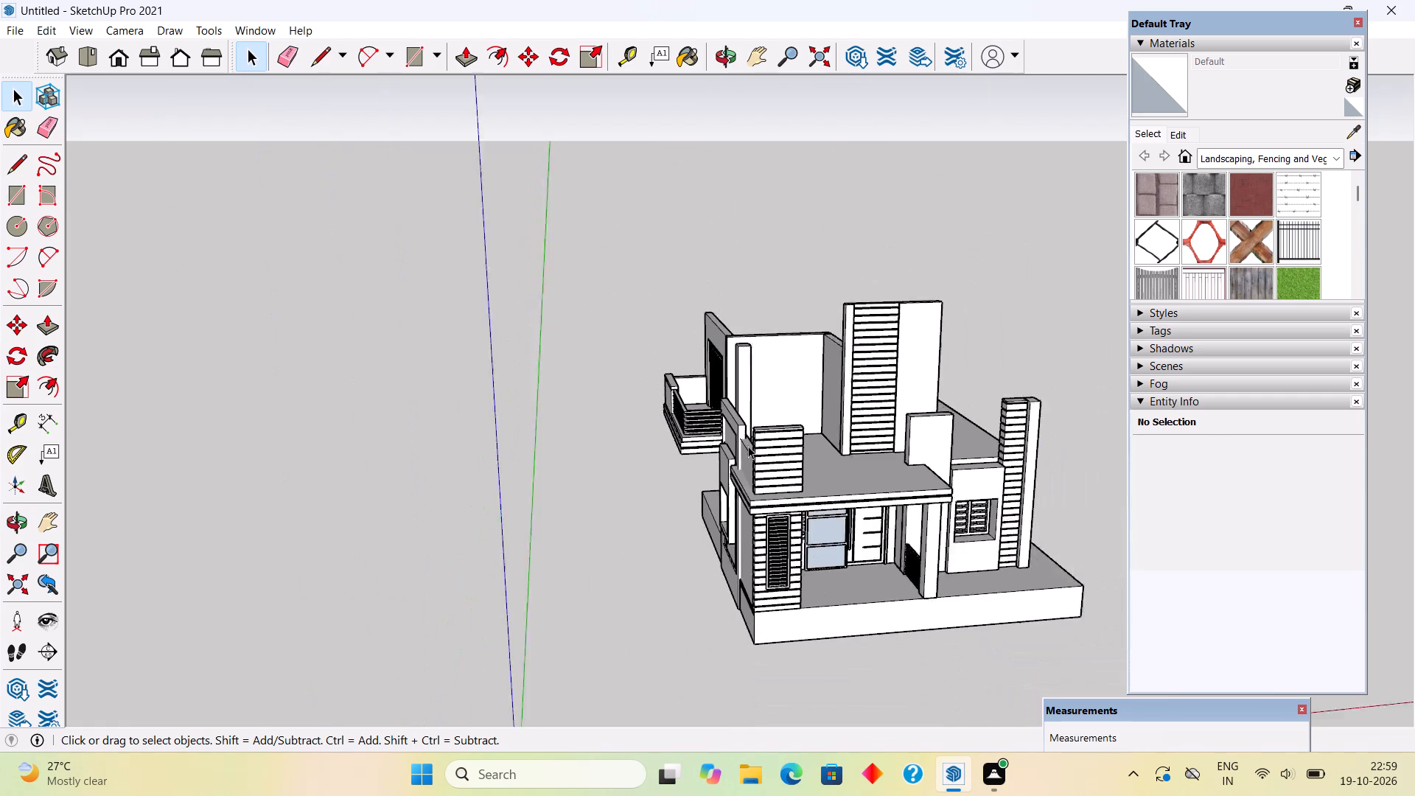
{"action": "scroll", "coordinate": [748, 446], "scroll_direction": "down", "scroll_amount": 1}
{"action": "middle_click_drag", "start_coordinate": [764, 429], "coordinate": [891, 446]}
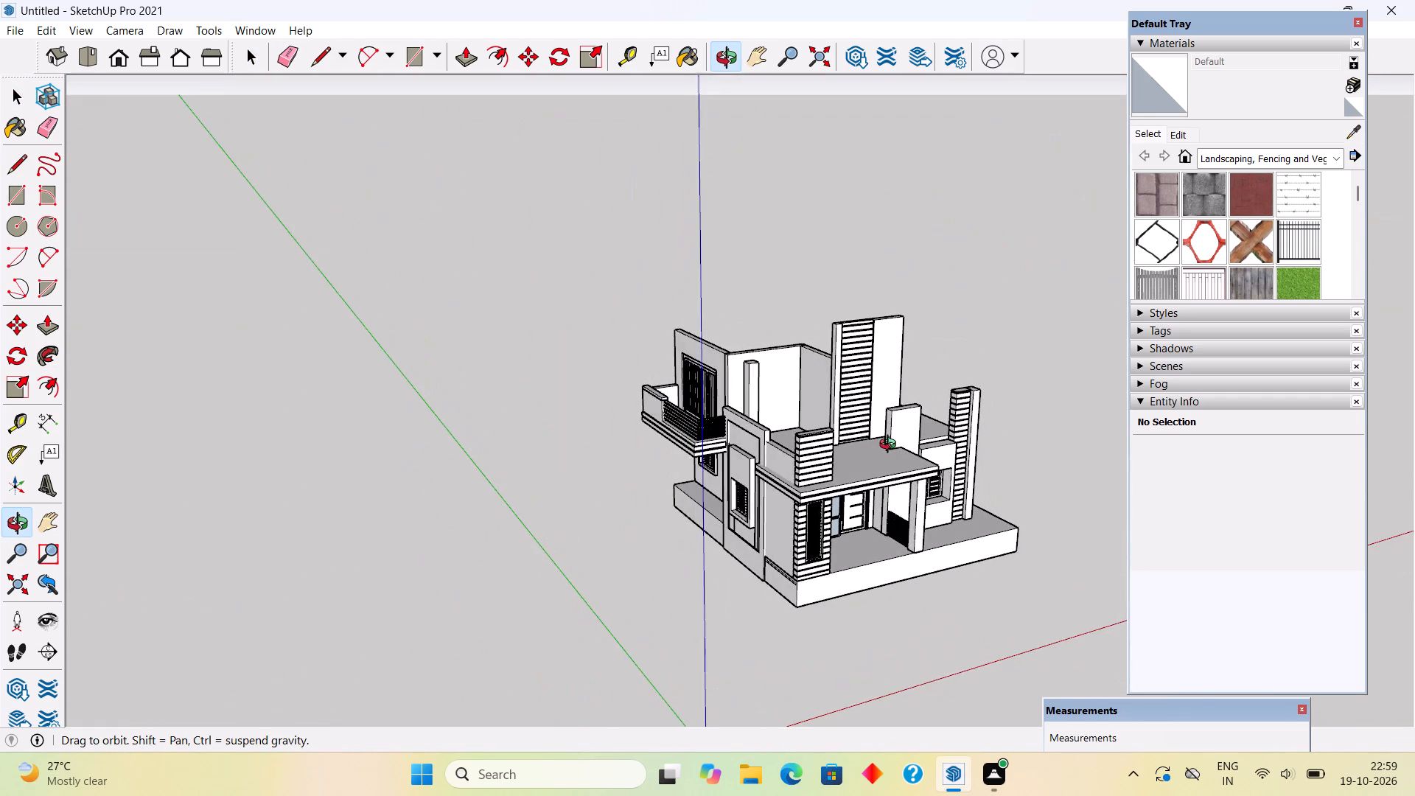
{"action": "middle_click_drag", "start_coordinate": [891, 446], "coordinate": [806, 310]}
{"action": "scroll", "coordinate": [806, 311], "scroll_direction": "up", "scroll_amount": 3}
{"action": "scroll", "coordinate": [915, 530], "scroll_direction": "up", "scroll_amount": 1}
{"action": "middle_click_drag", "start_coordinate": [873, 514], "coordinate": [845, 513]}
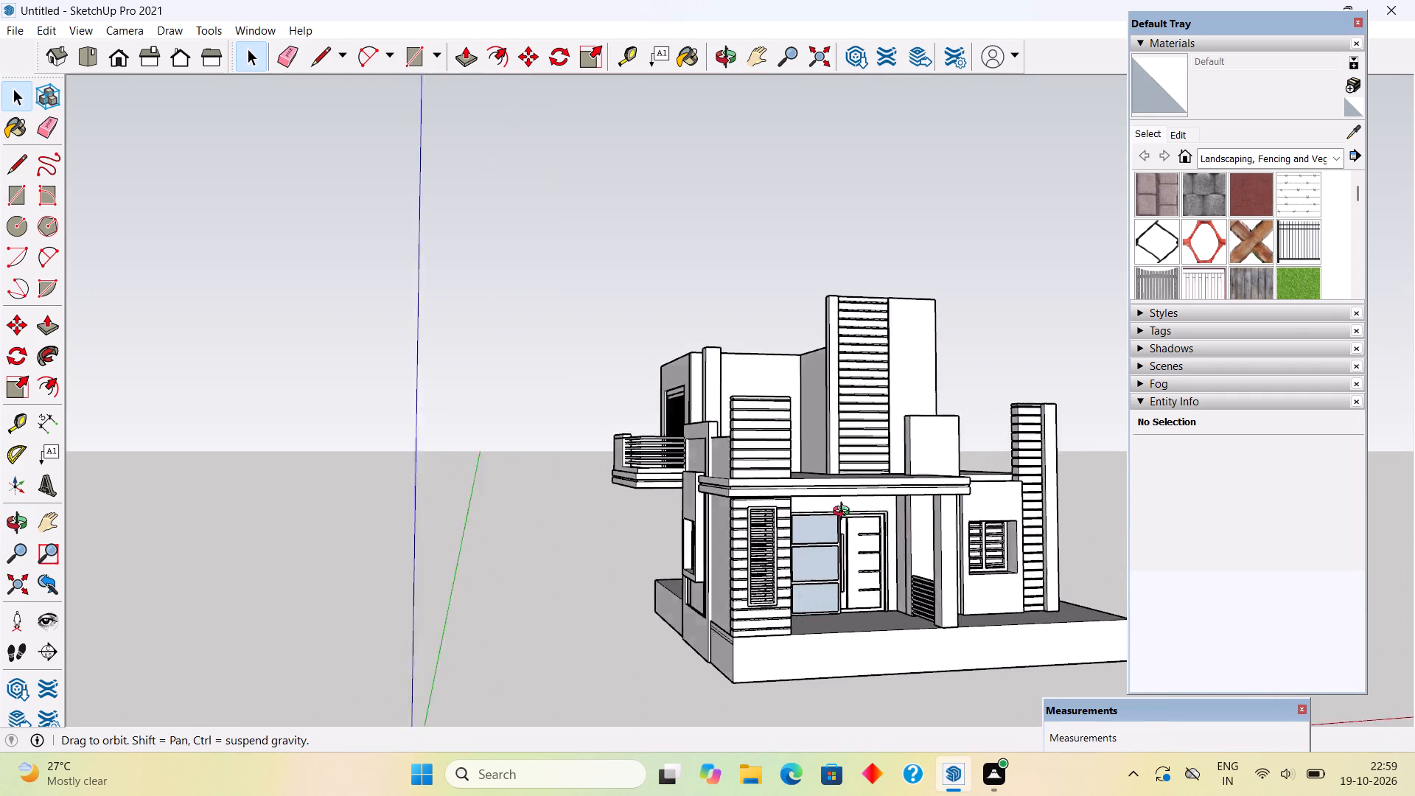
{"action": "middle_click_drag", "start_coordinate": [845, 513], "coordinate": [813, 469]}
{"action": "scroll", "coordinate": [813, 469], "scroll_direction": "up", "scroll_amount": 3}
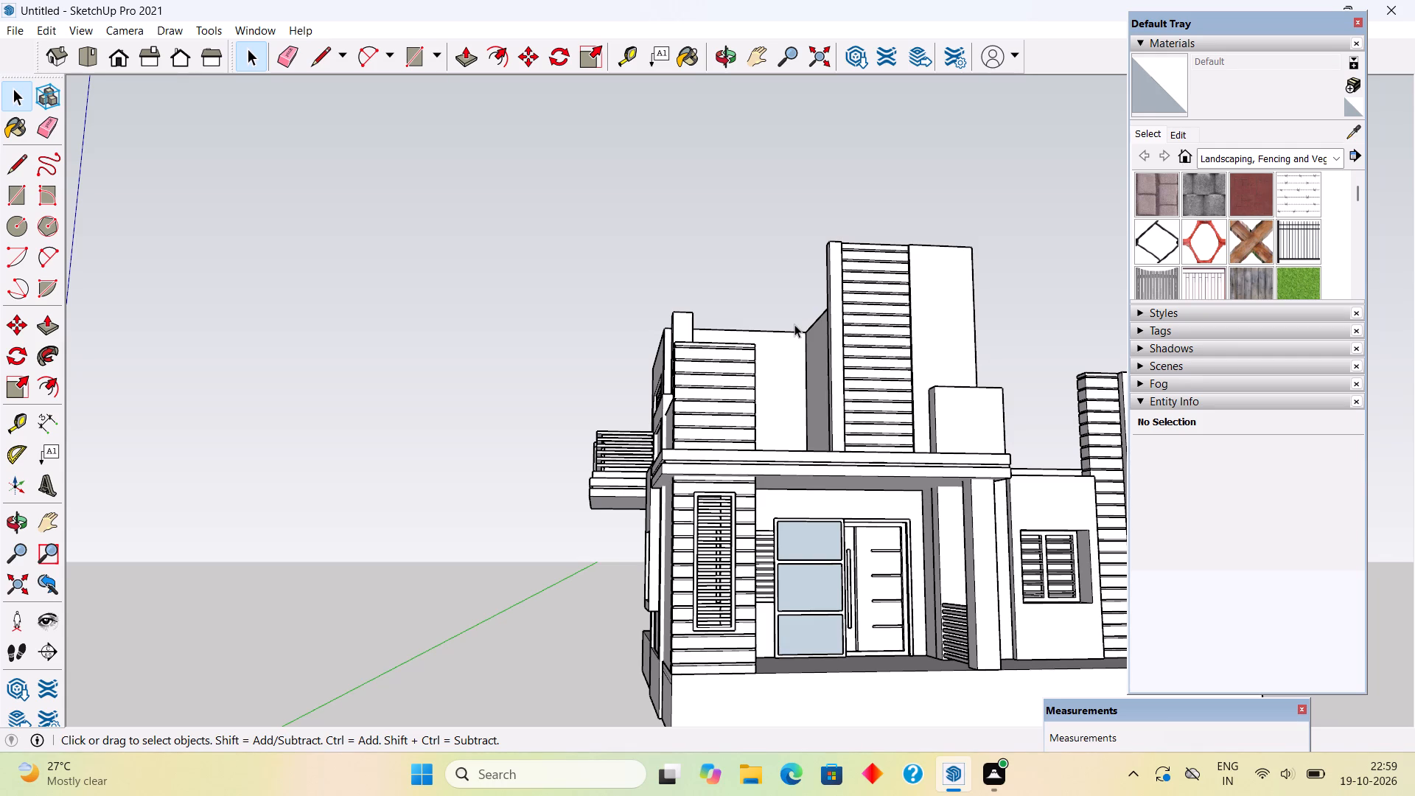
Examine the upper-floor walls, open terrace and balcony from above.
{"action": "middle_click_drag", "start_coordinate": [787, 373], "coordinate": [859, 639]}
{"action": "middle_click_drag", "start_coordinate": [806, 397], "coordinate": [808, 465]}
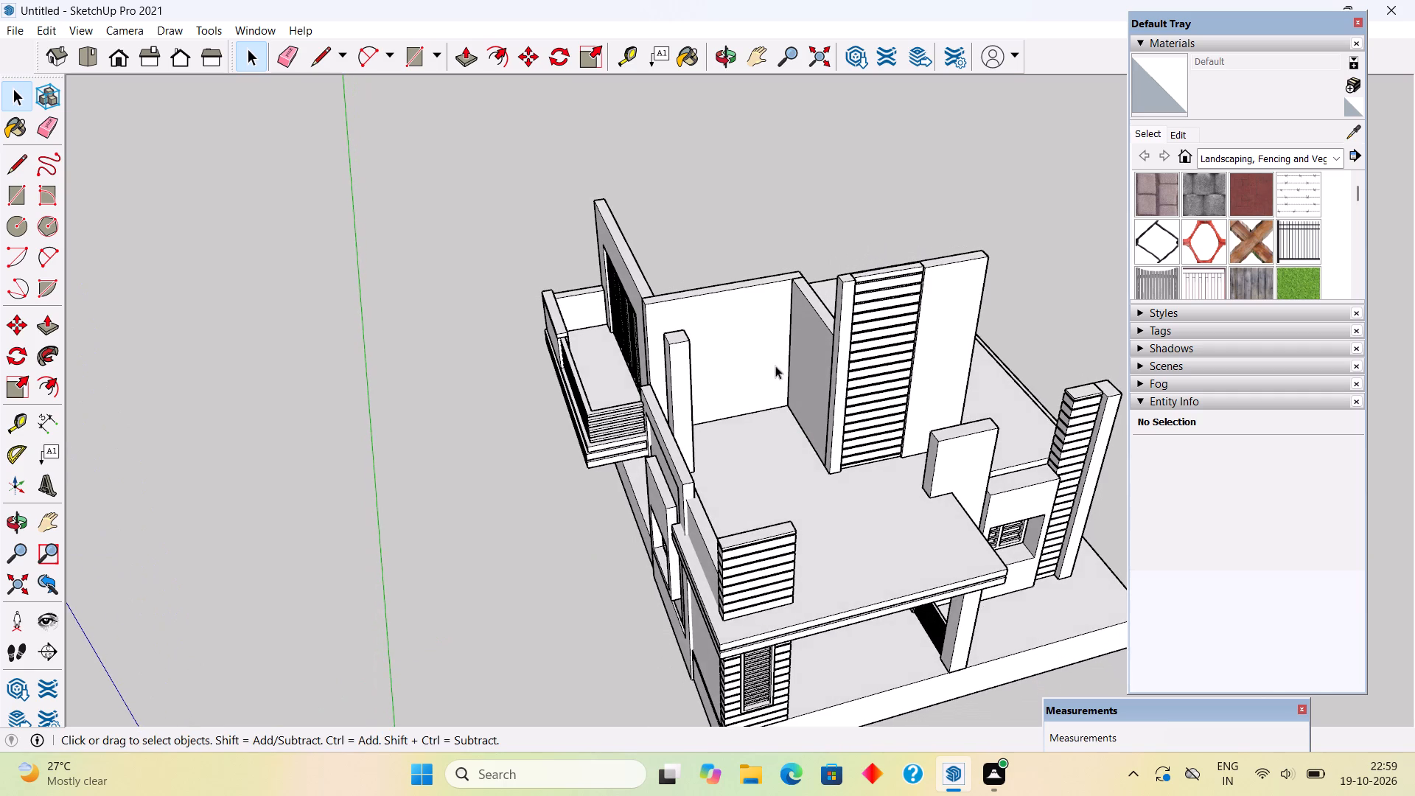
{"action": "scroll", "coordinate": [716, 319], "scroll_direction": "up", "scroll_amount": 5}
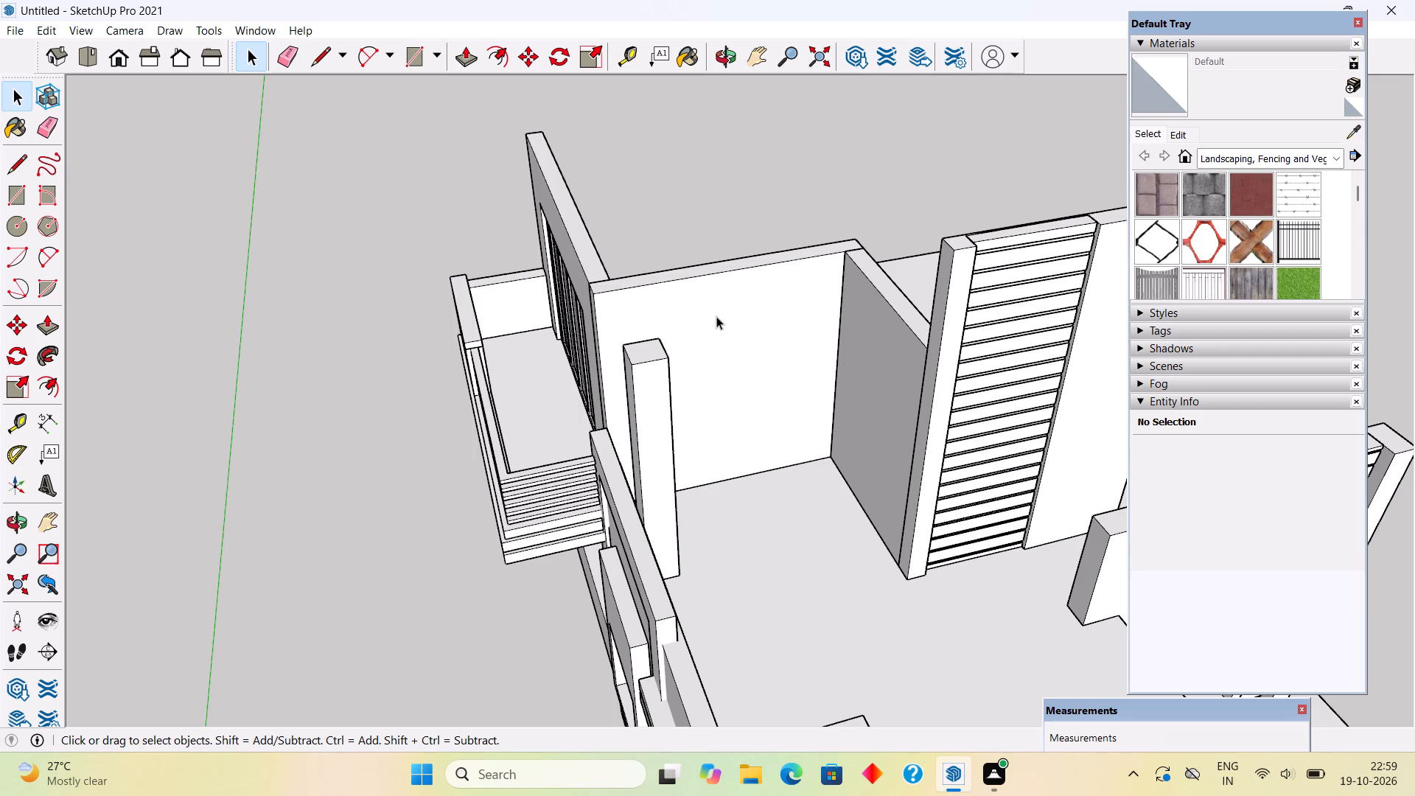
{"action": "middle_click_drag", "start_coordinate": [750, 307], "coordinate": [747, 280]}
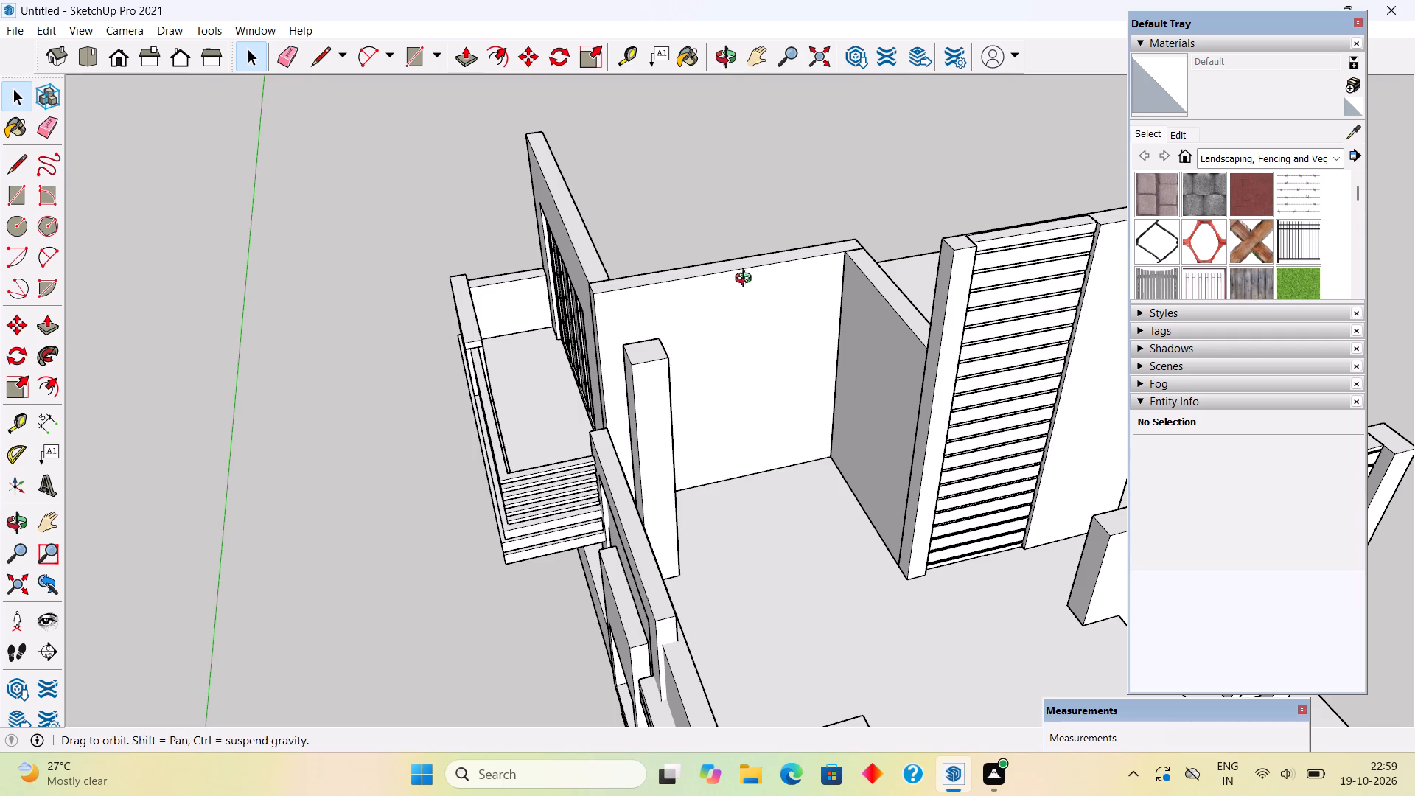
{"action": "middle_click_drag", "start_coordinate": [747, 280], "coordinate": [715, 200]}
{"action": "middle_click_drag", "start_coordinate": [681, 282], "coordinate": [1069, 691]}
{"action": "scroll", "coordinate": [1024, 641], "scroll_direction": "down", "scroll_amount": 2}
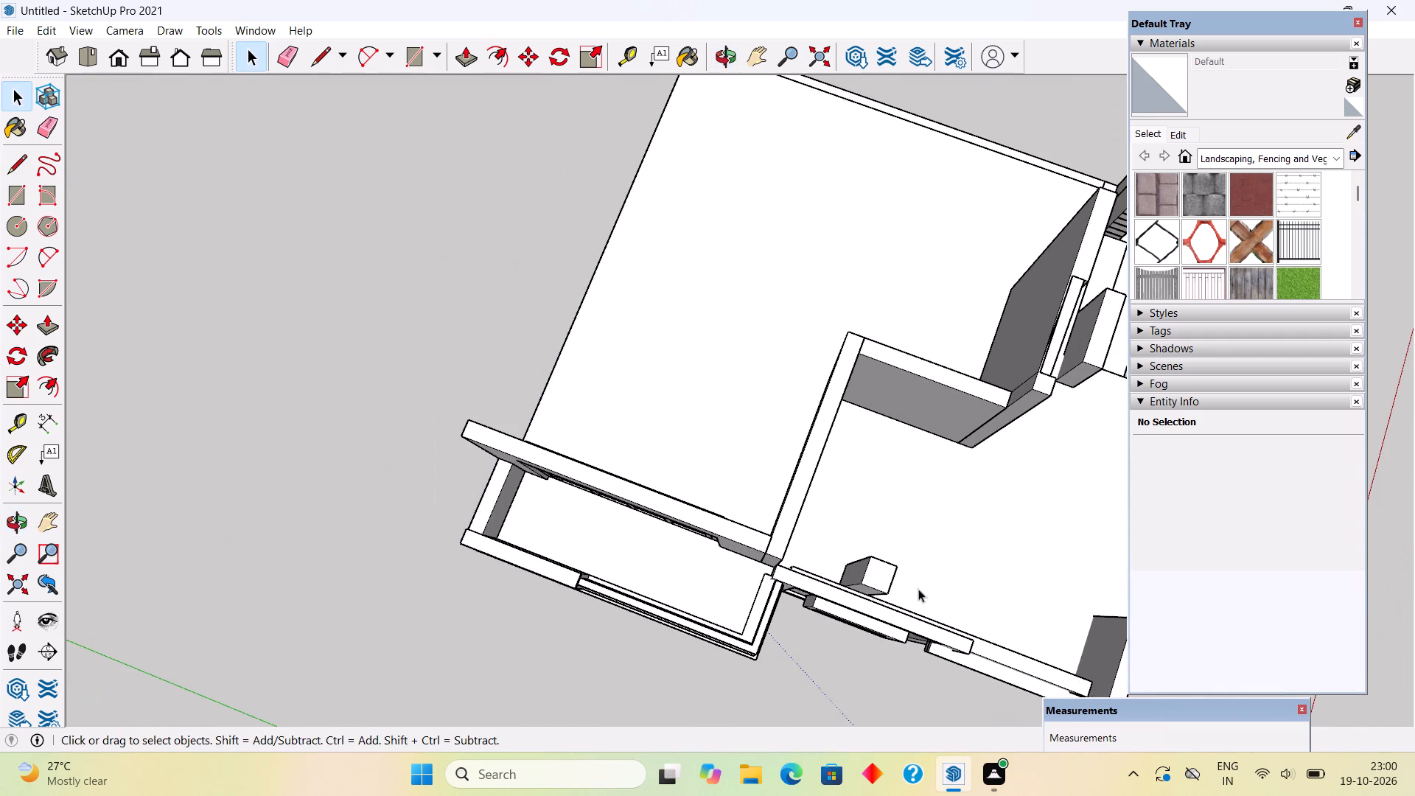
{"action": "scroll", "coordinate": [560, 428], "scroll_direction": "down", "scroll_amount": 1}
{"action": "middle_click_drag", "start_coordinate": [594, 441], "coordinate": [825, 446]}
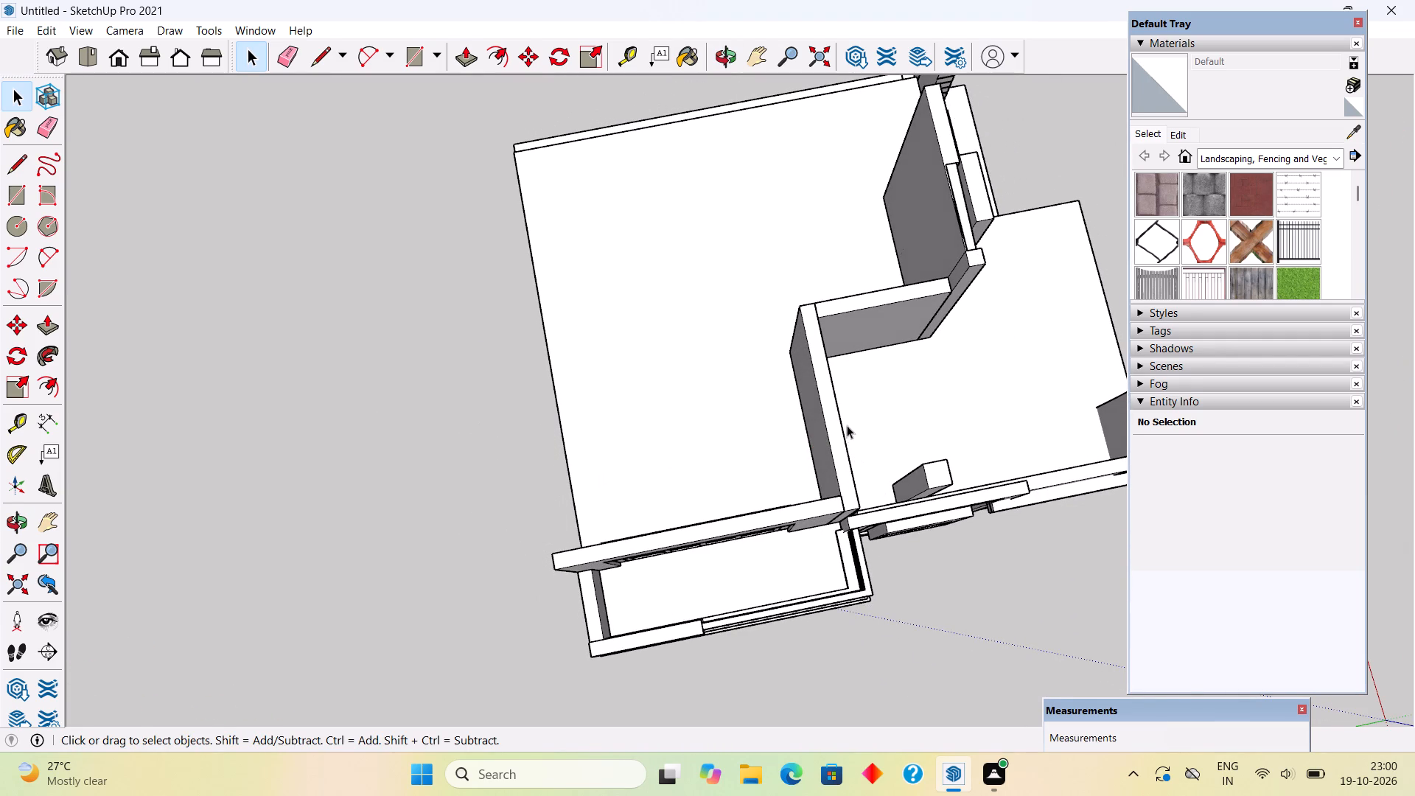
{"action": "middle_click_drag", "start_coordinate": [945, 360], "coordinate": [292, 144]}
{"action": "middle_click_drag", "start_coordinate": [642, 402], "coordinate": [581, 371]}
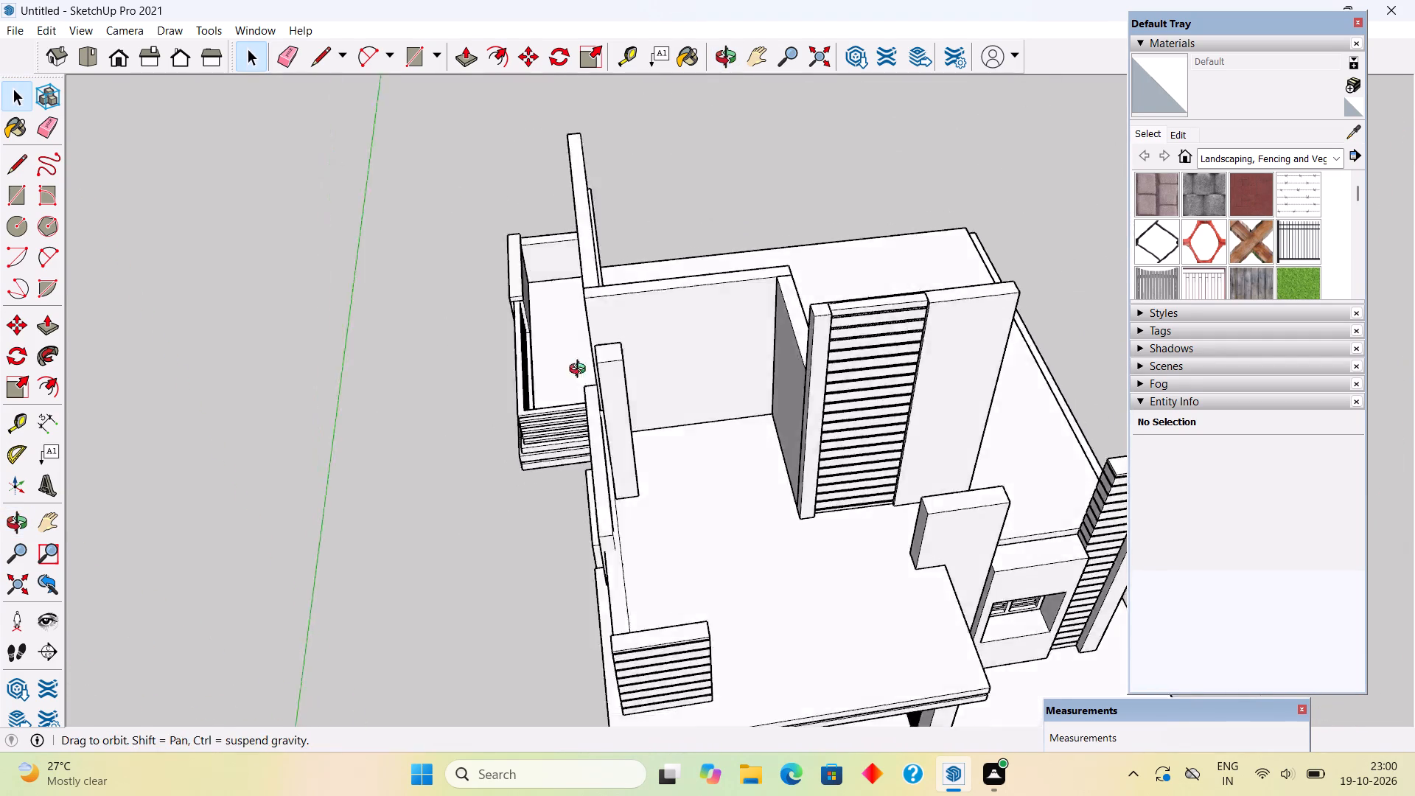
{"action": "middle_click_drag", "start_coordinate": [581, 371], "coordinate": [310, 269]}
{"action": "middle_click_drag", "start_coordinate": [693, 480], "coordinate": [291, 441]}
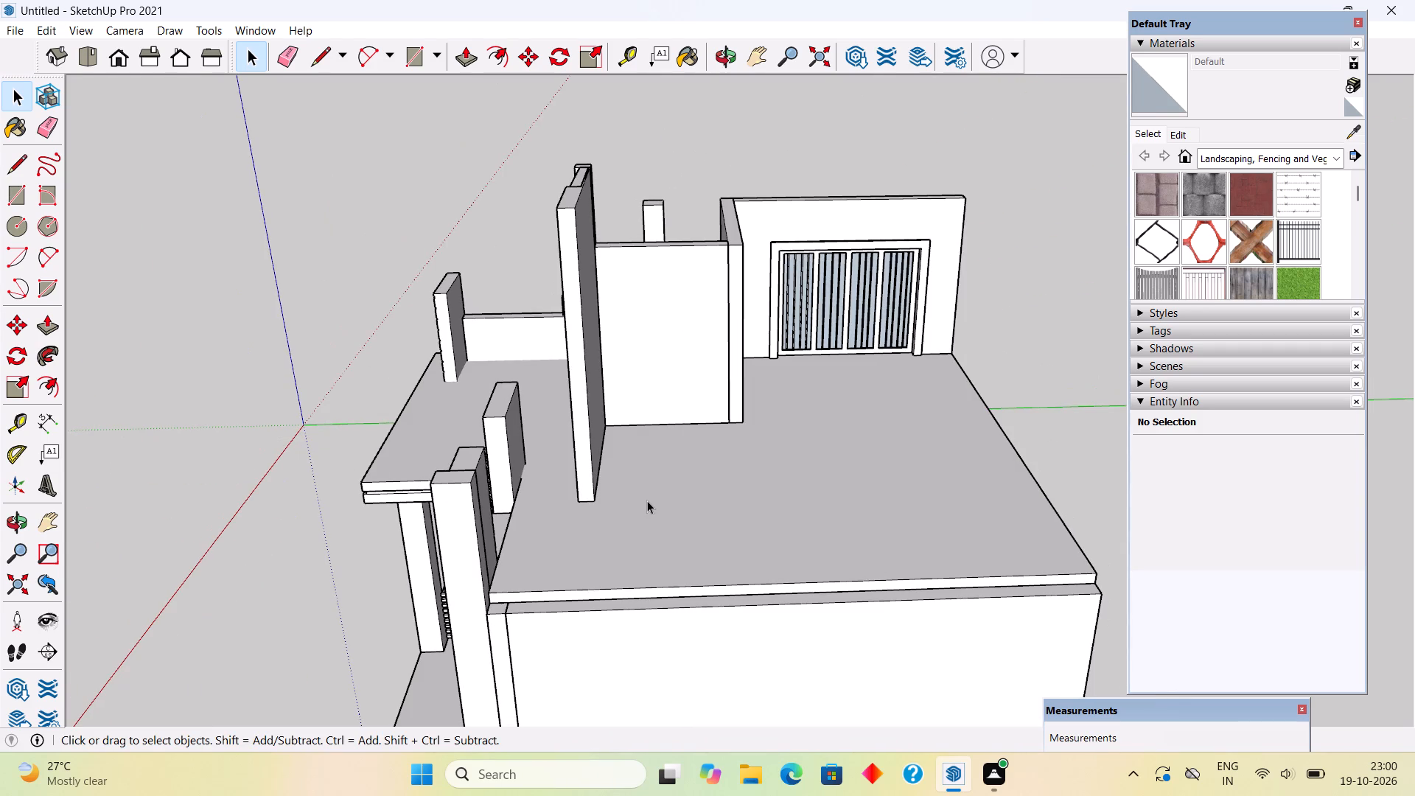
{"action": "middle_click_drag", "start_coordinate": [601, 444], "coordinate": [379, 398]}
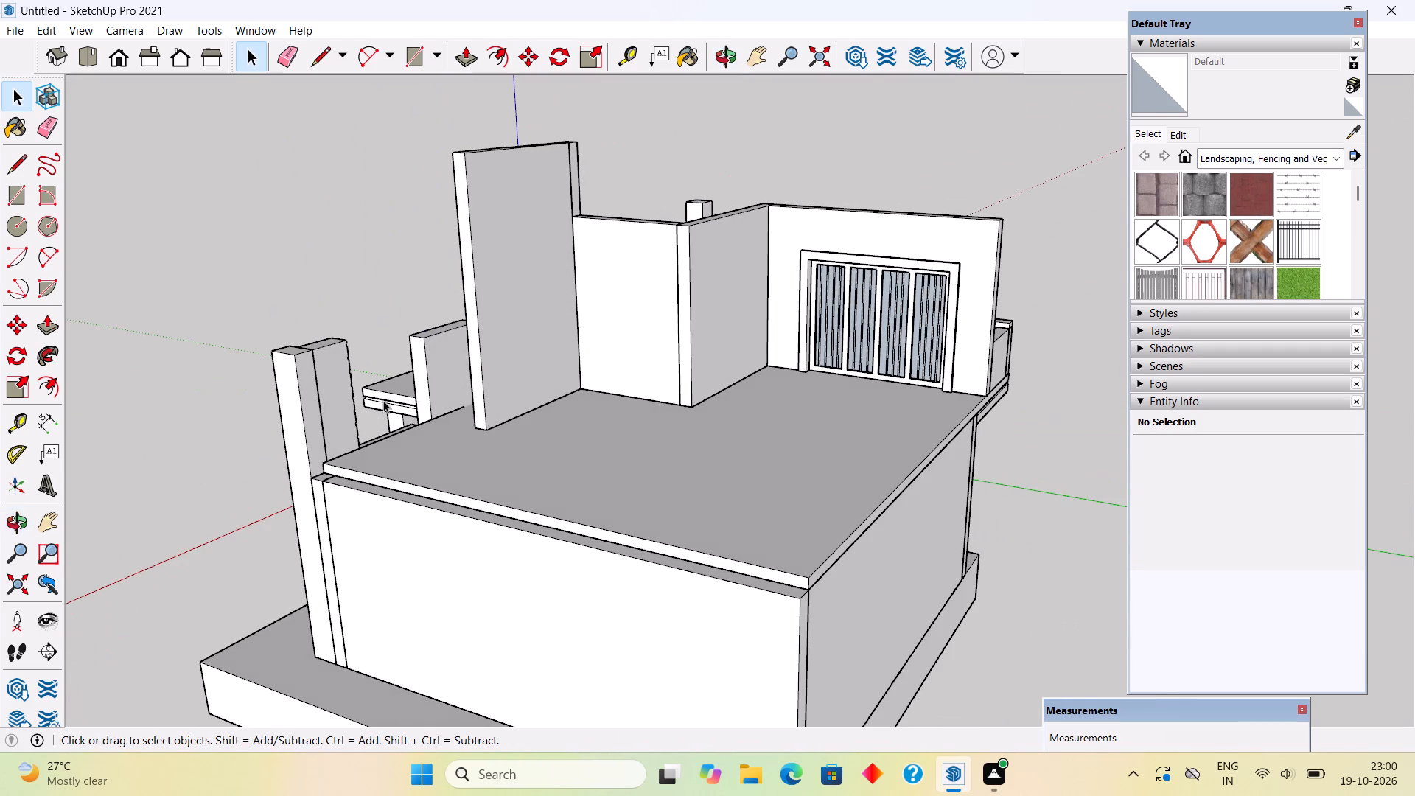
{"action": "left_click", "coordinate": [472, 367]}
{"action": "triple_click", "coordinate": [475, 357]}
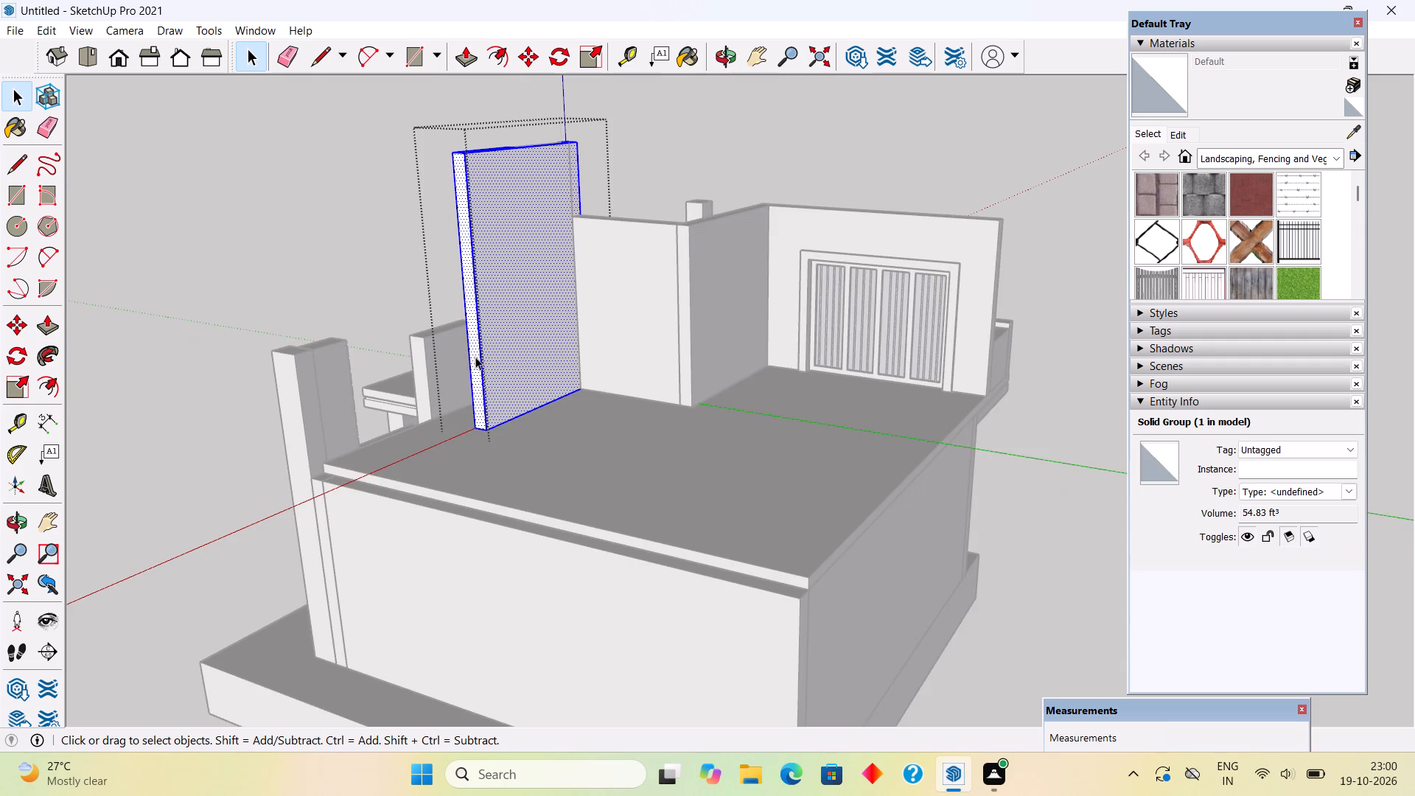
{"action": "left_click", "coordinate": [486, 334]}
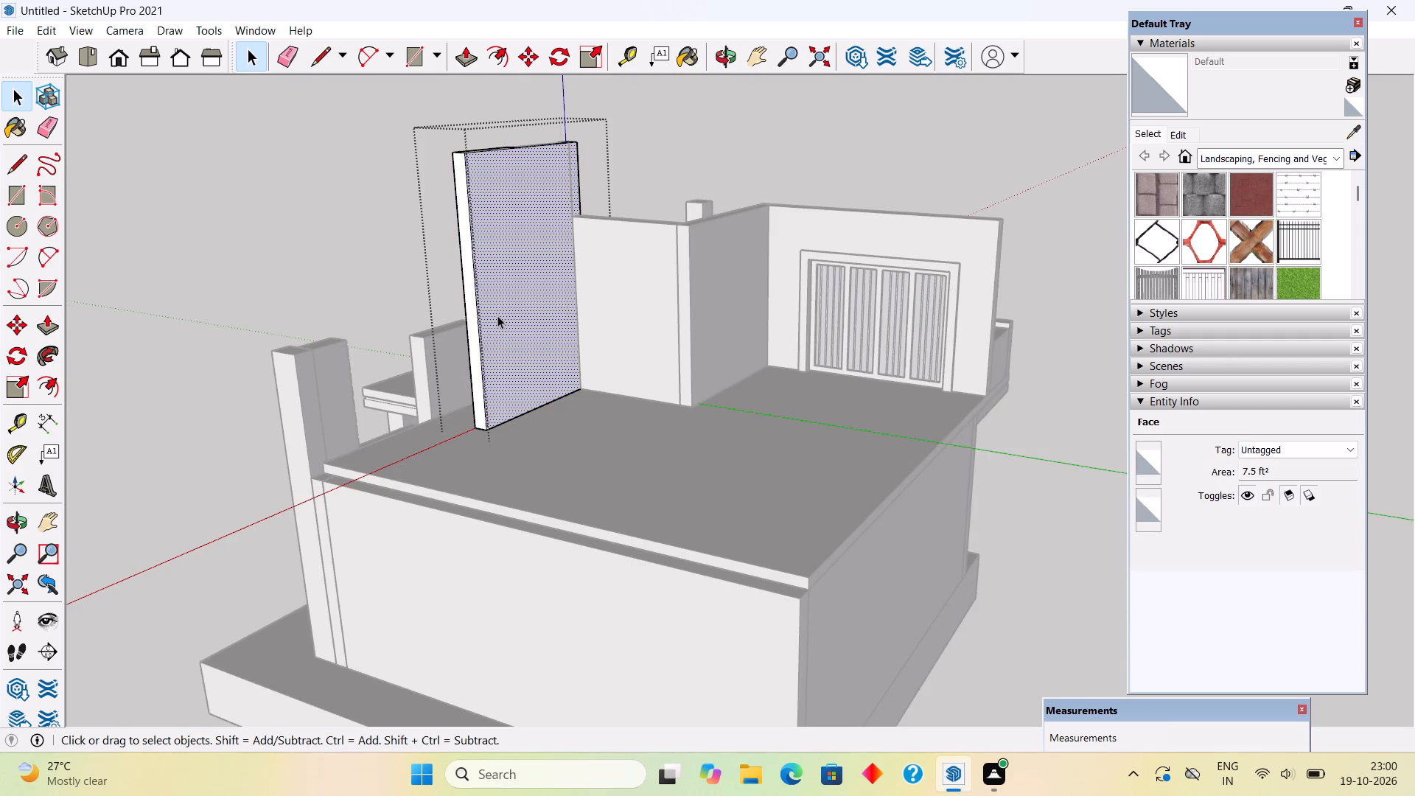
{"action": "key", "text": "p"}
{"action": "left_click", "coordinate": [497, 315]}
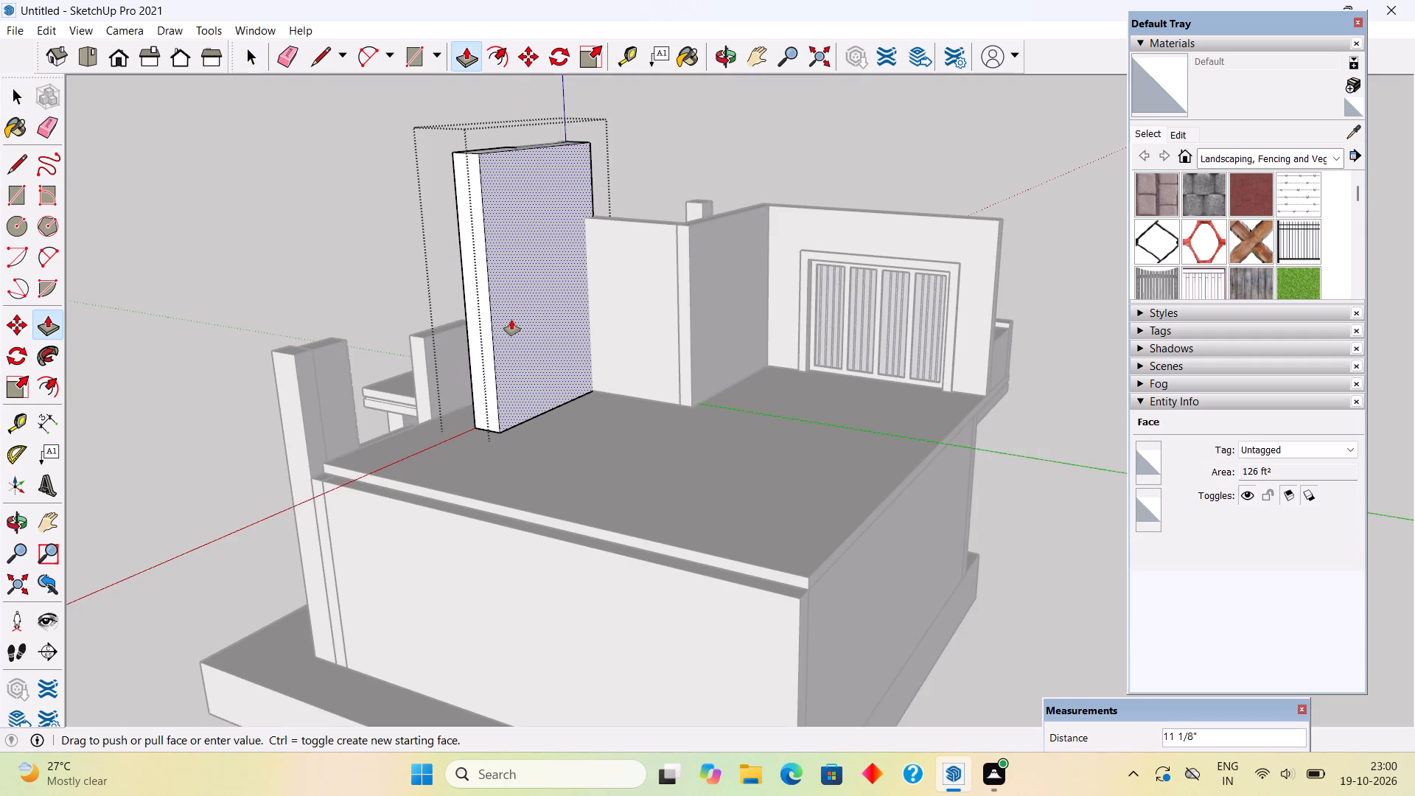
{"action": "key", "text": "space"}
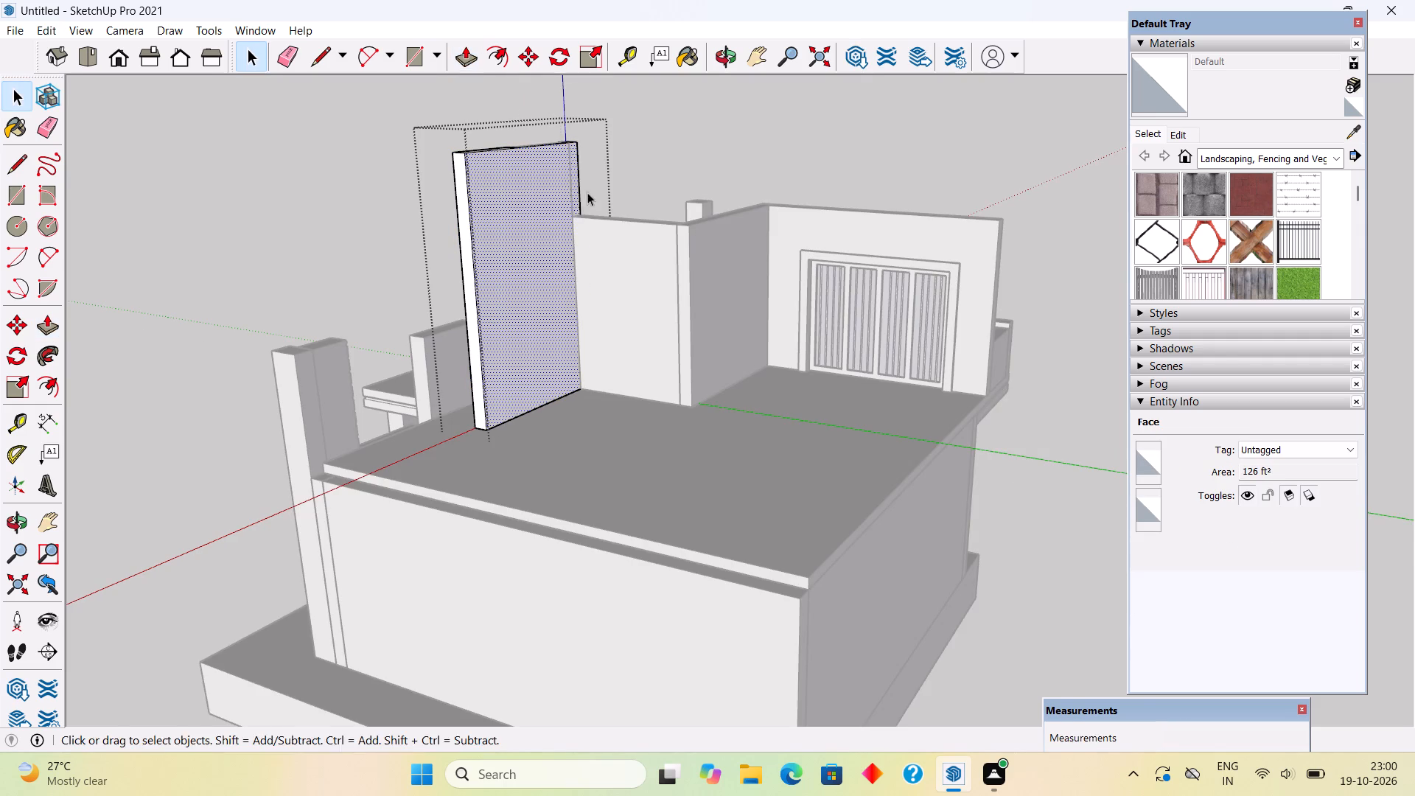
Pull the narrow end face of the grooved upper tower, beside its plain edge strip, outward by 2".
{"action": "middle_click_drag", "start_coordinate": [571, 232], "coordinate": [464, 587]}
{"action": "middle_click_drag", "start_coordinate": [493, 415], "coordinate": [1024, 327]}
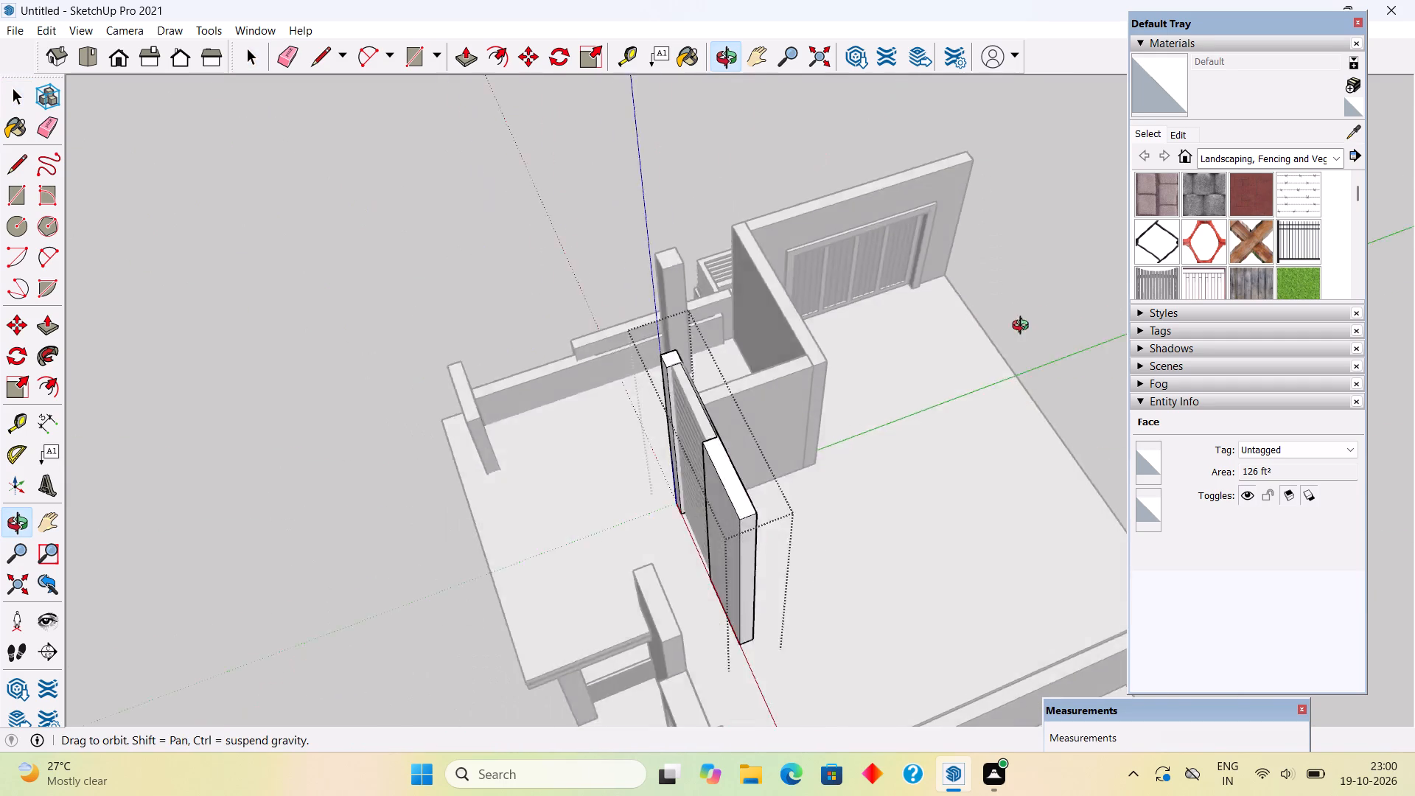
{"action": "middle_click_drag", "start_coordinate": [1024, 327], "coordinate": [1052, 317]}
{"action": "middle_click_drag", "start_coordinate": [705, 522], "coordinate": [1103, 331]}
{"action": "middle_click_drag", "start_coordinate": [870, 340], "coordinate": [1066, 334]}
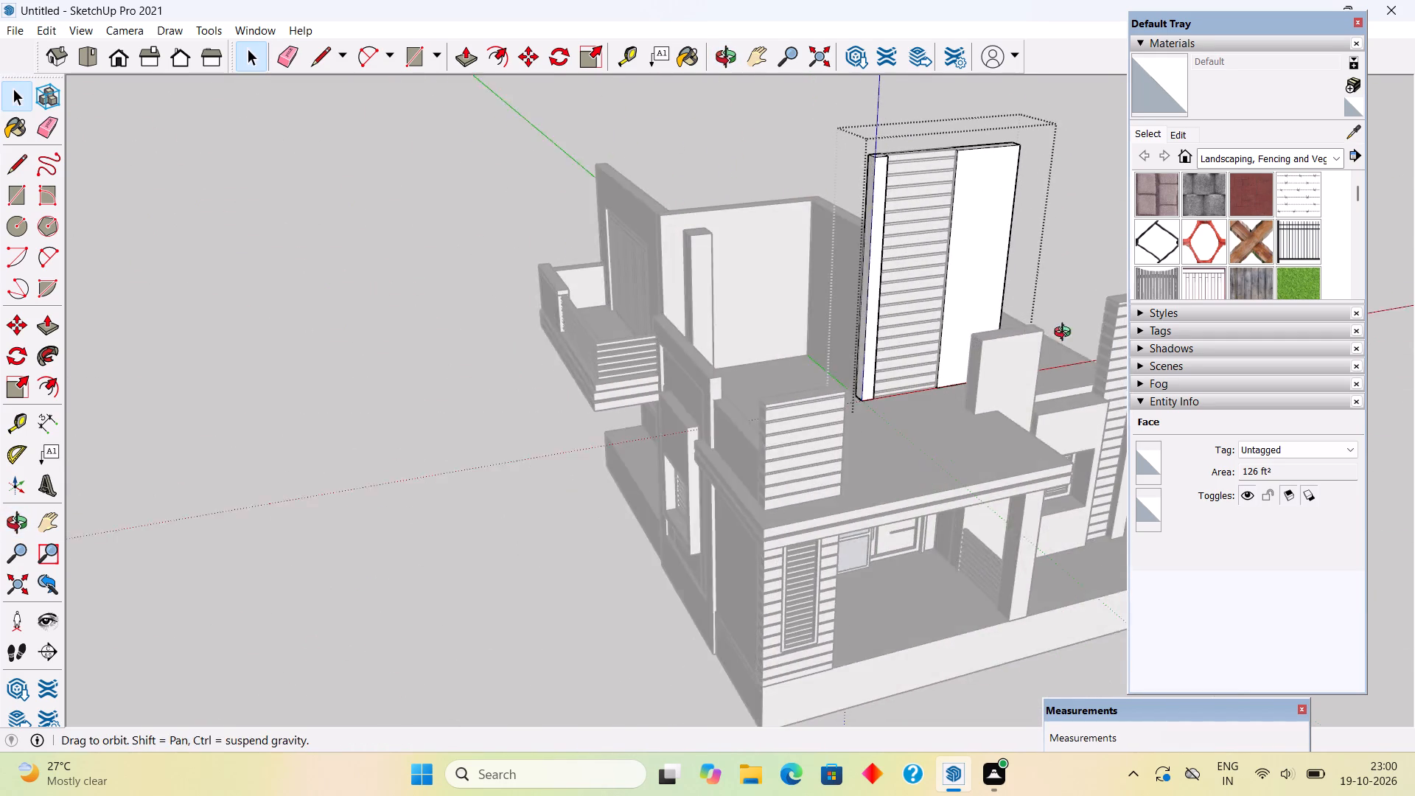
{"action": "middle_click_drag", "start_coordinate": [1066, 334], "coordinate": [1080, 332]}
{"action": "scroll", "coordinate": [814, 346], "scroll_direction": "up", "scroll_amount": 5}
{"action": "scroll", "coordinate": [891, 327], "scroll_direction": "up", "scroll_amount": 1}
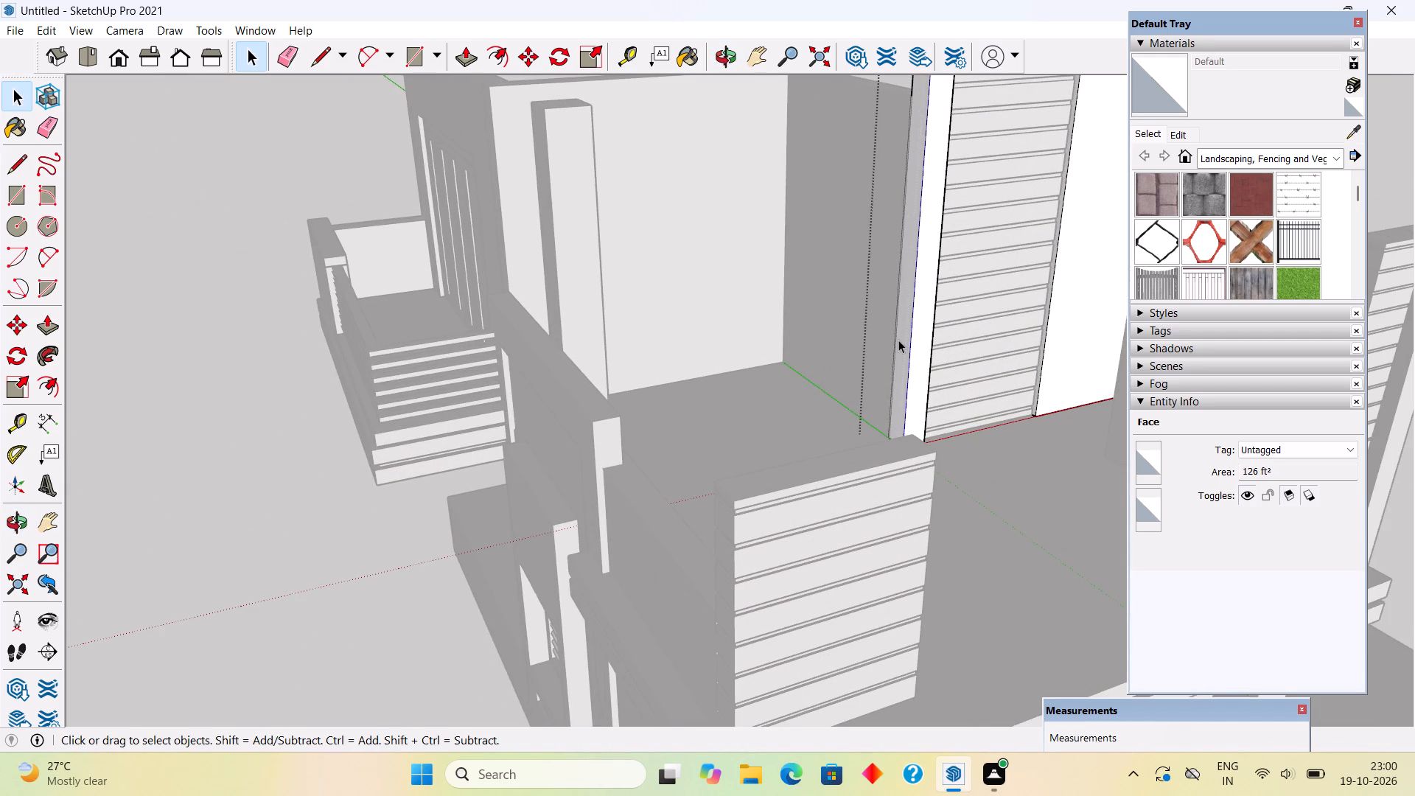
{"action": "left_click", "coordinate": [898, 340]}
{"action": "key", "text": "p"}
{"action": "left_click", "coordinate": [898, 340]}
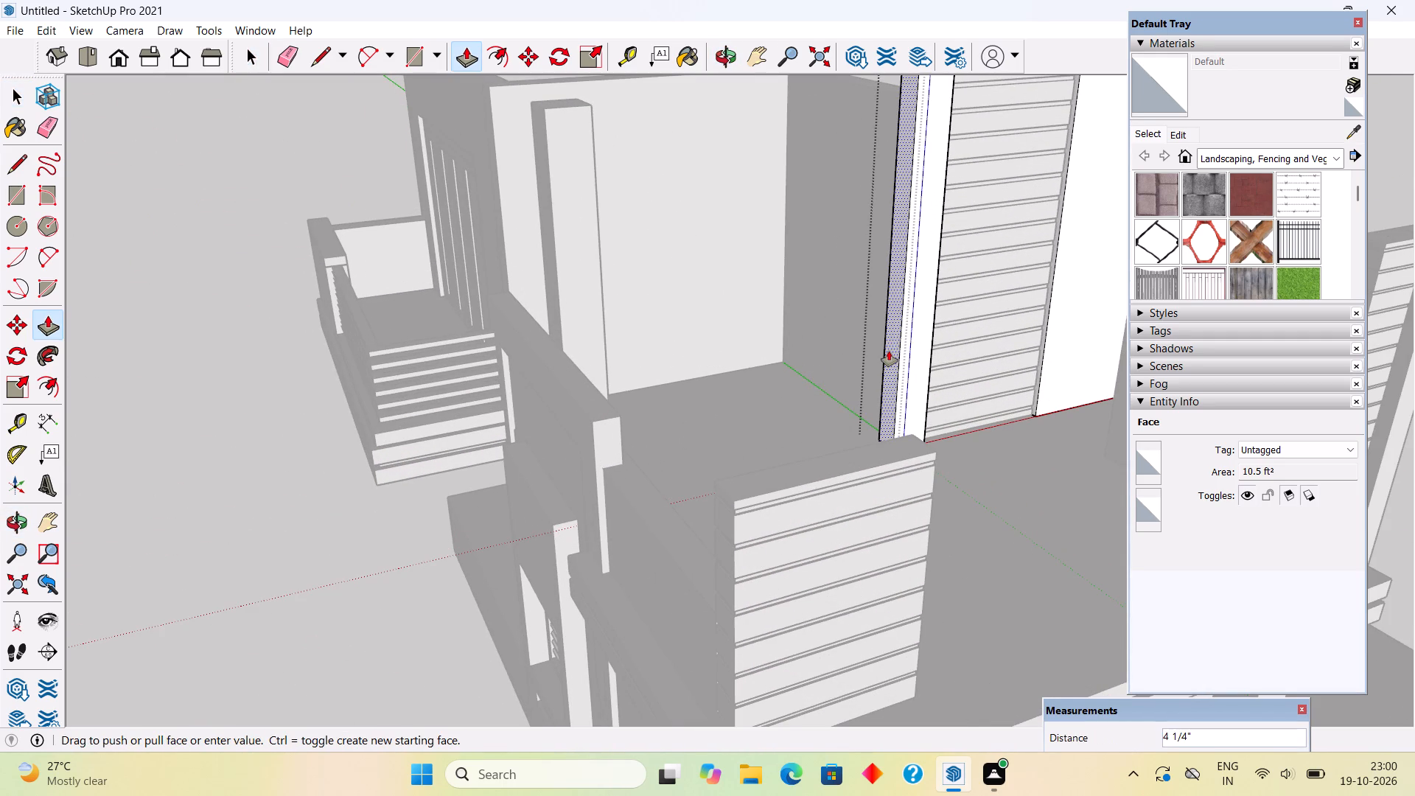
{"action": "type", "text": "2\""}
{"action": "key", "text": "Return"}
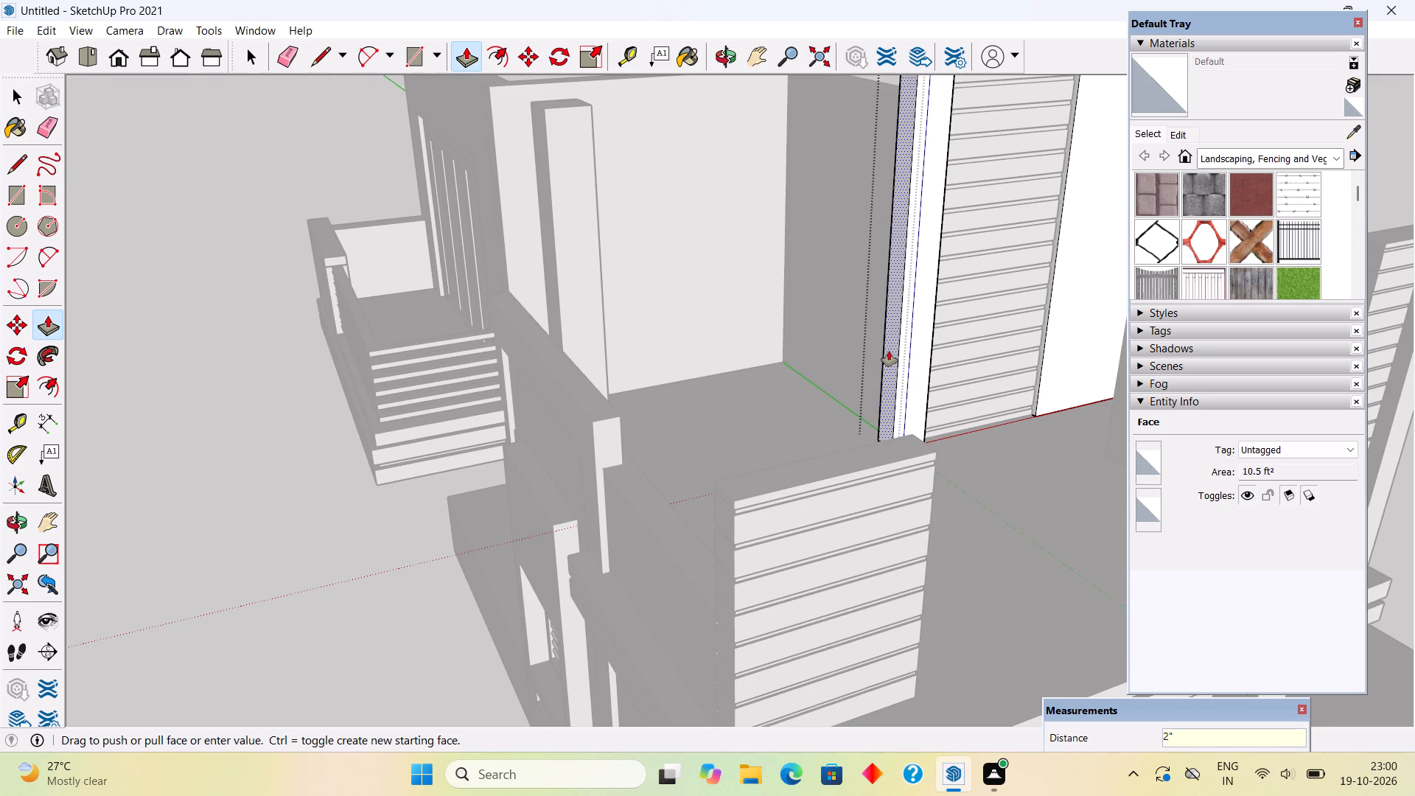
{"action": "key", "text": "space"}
Turn on the dashed display of hidden back edges and leave the tower group.
{"action": "scroll", "coordinate": [888, 352], "scroll_direction": "down", "scroll_amount": 11}
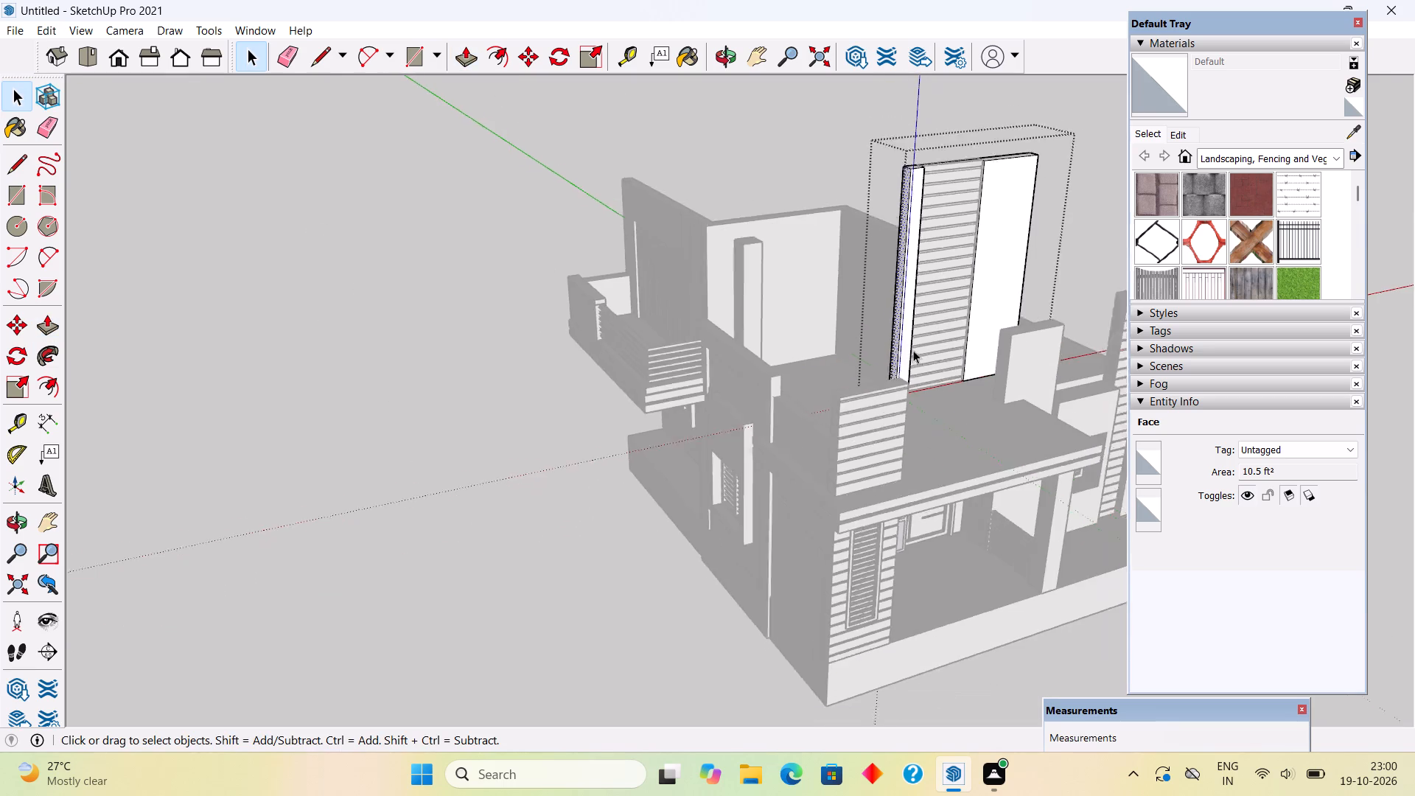
{"action": "scroll", "coordinate": [913, 350], "scroll_direction": "down", "scroll_amount": 2}
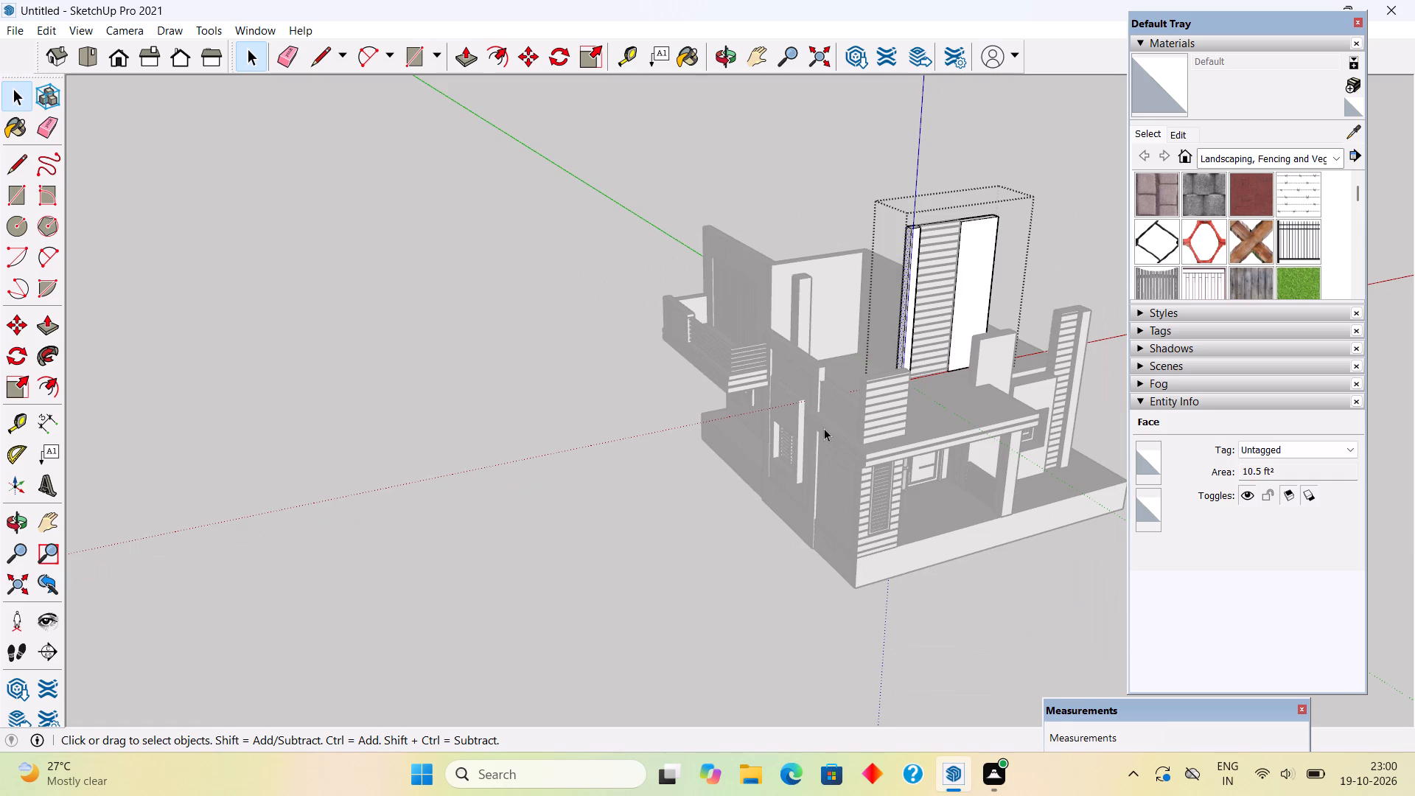
{"action": "middle_click_drag", "start_coordinate": [824, 428], "coordinate": [407, 431]}
{"action": "middle_click_drag", "start_coordinate": [1030, 522], "coordinate": [362, 484]}
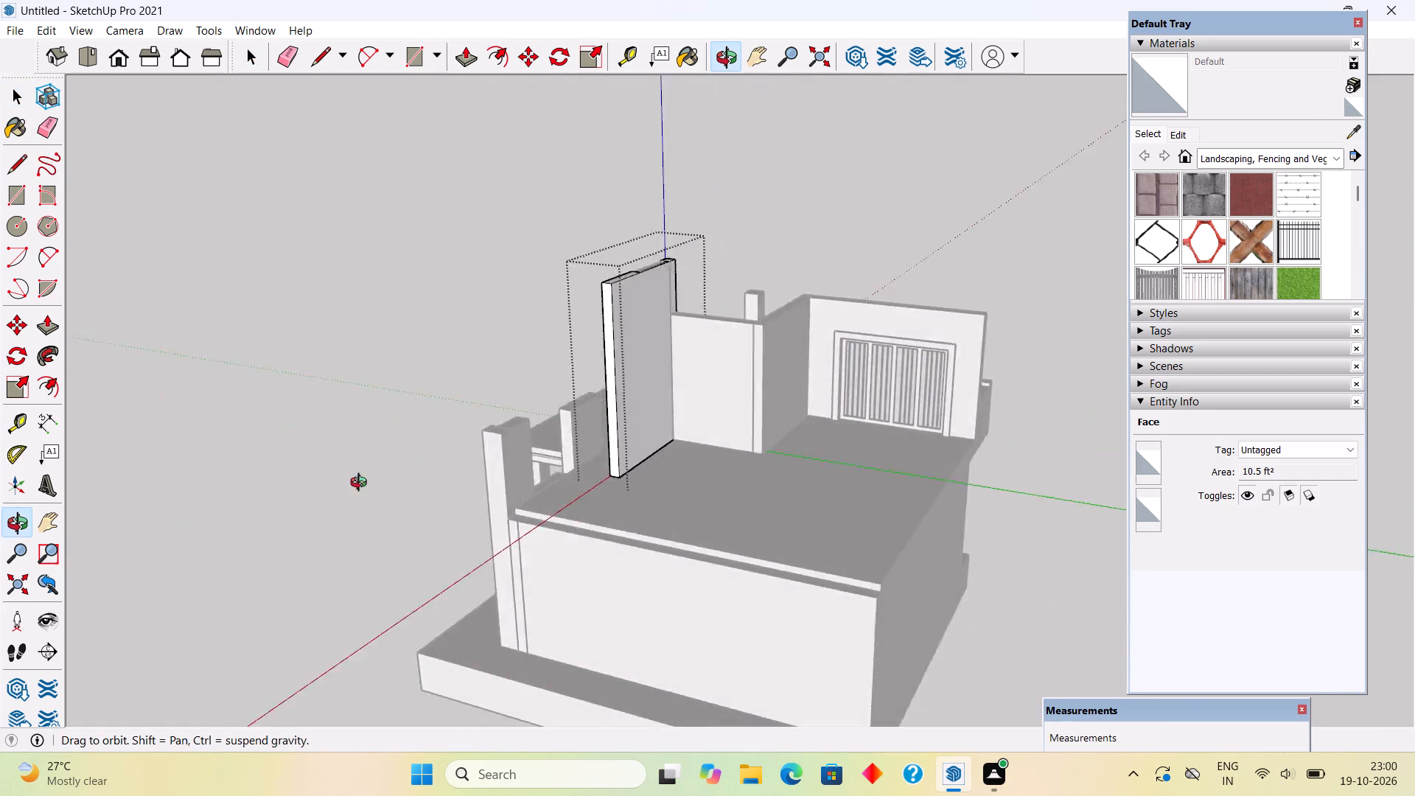
{"action": "middle_click_drag", "start_coordinate": [362, 484], "coordinate": [265, 484]}
{"action": "scroll", "coordinate": [590, 376], "scroll_direction": "up", "scroll_amount": 5}
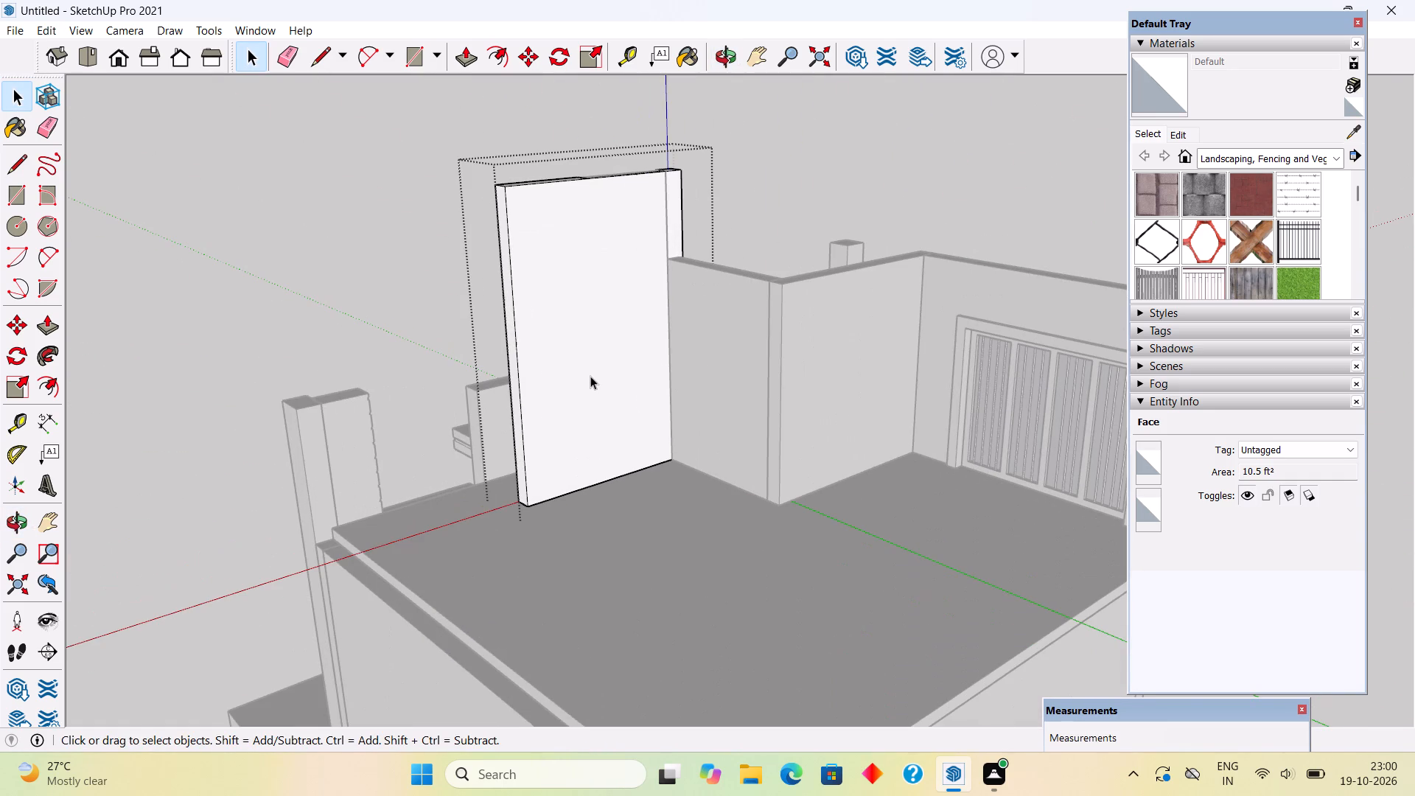
{"action": "key", "text": "k"}
{"action": "key", "text": "l"}
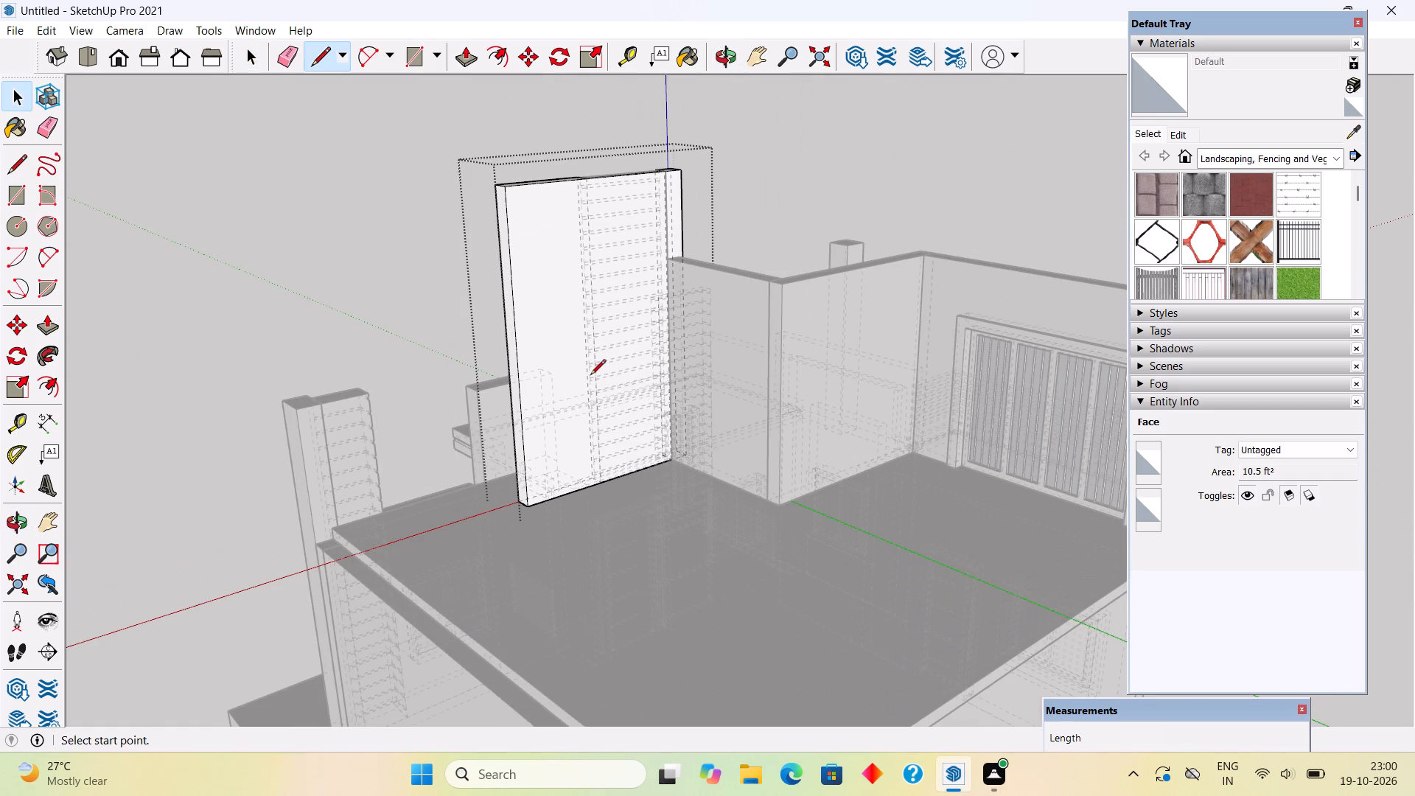
{"action": "key", "text": "space"}
{"action": "left_click", "coordinate": [437, 293]}
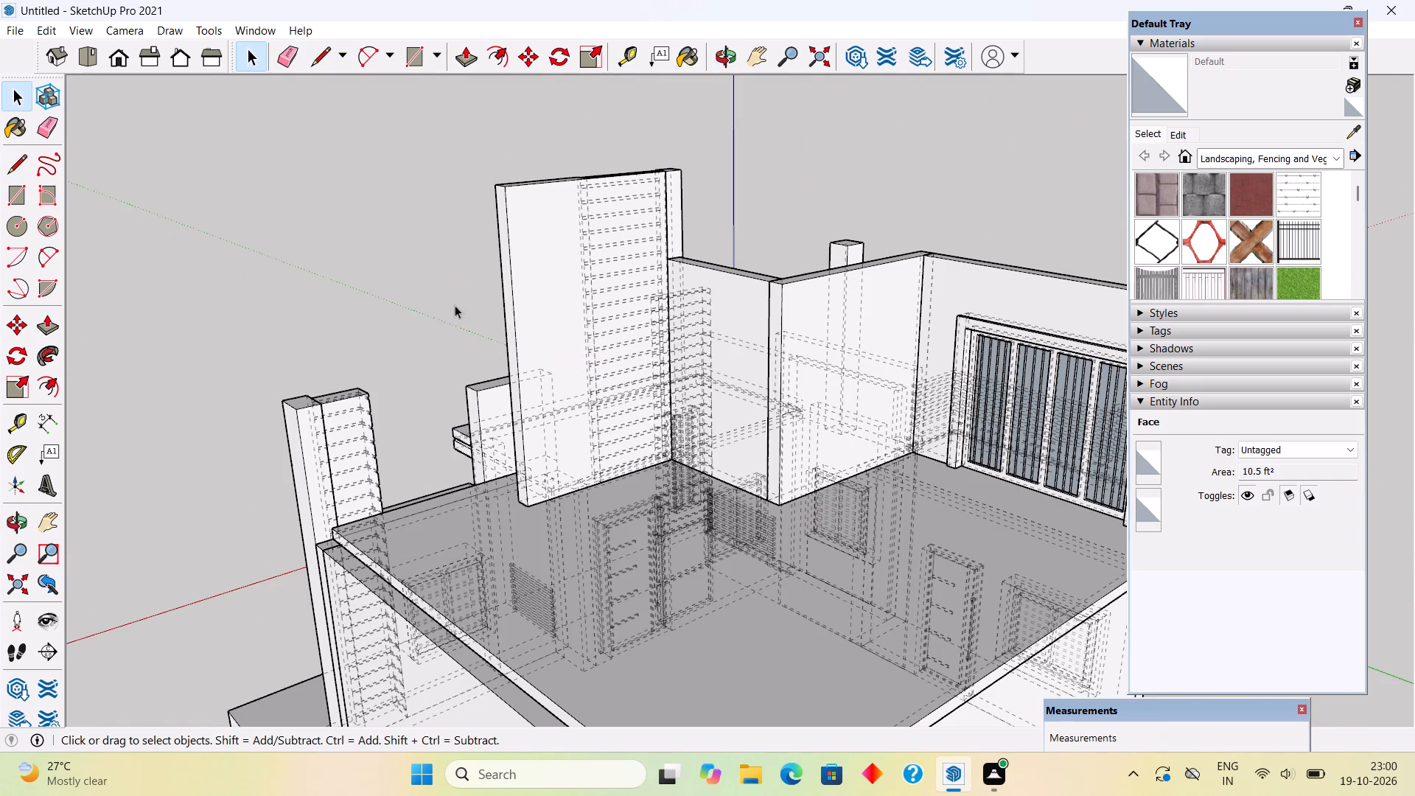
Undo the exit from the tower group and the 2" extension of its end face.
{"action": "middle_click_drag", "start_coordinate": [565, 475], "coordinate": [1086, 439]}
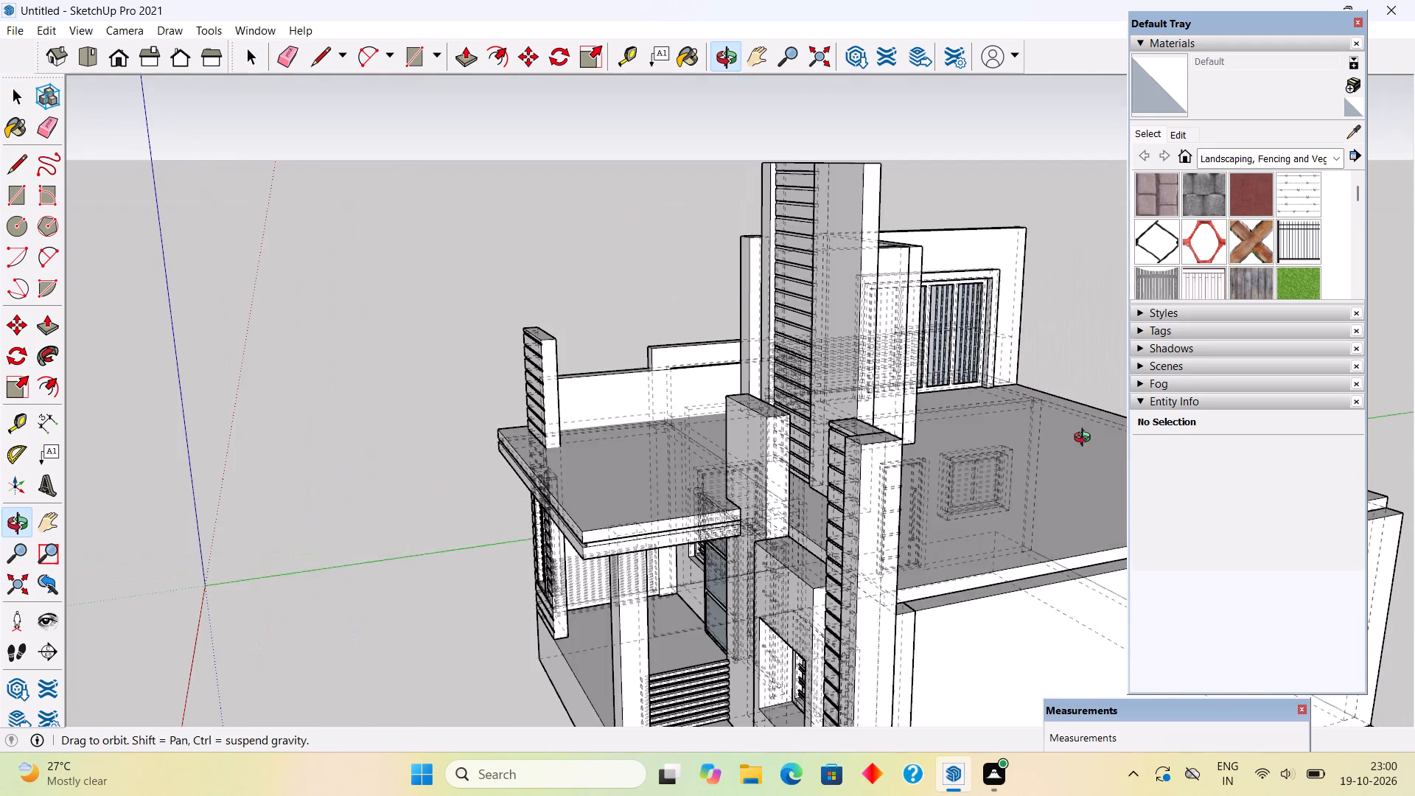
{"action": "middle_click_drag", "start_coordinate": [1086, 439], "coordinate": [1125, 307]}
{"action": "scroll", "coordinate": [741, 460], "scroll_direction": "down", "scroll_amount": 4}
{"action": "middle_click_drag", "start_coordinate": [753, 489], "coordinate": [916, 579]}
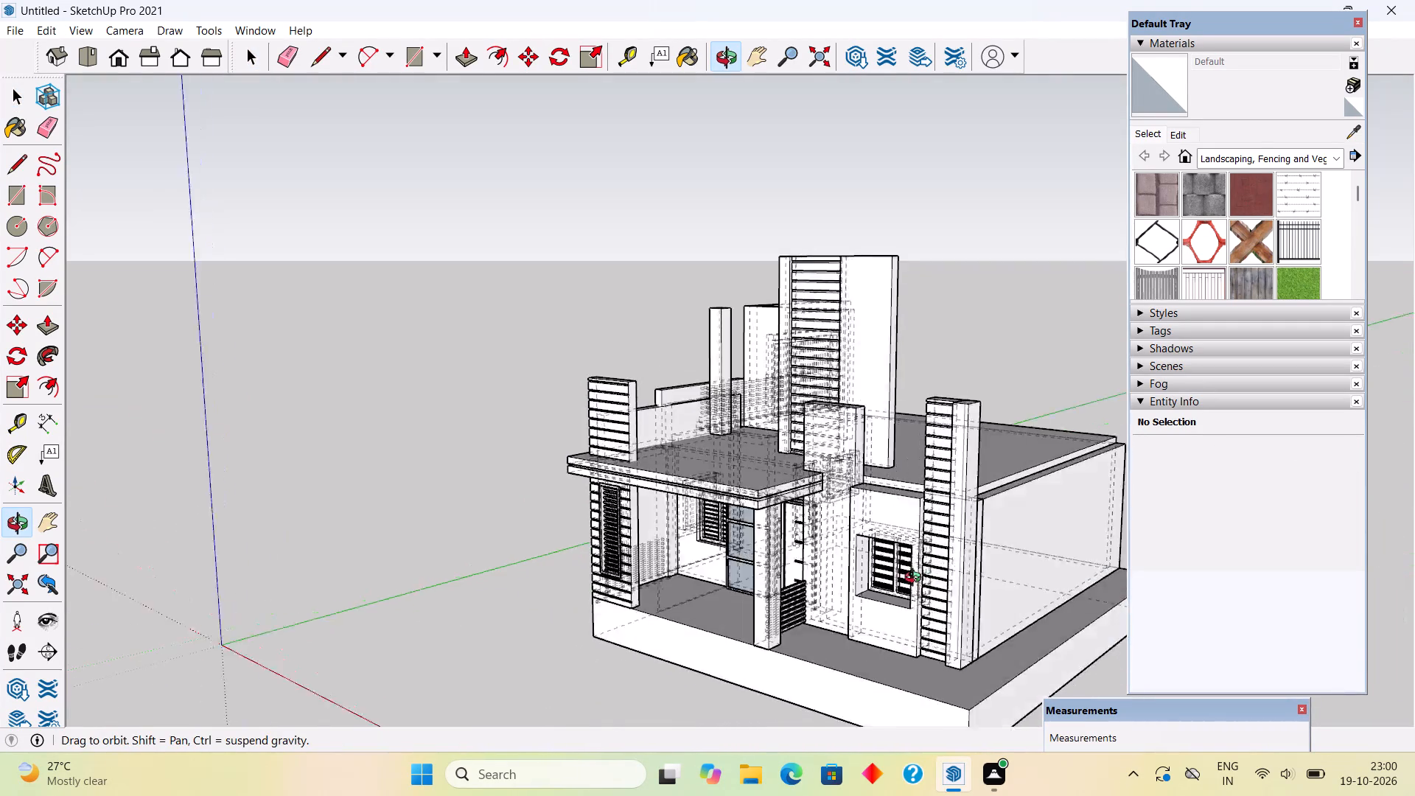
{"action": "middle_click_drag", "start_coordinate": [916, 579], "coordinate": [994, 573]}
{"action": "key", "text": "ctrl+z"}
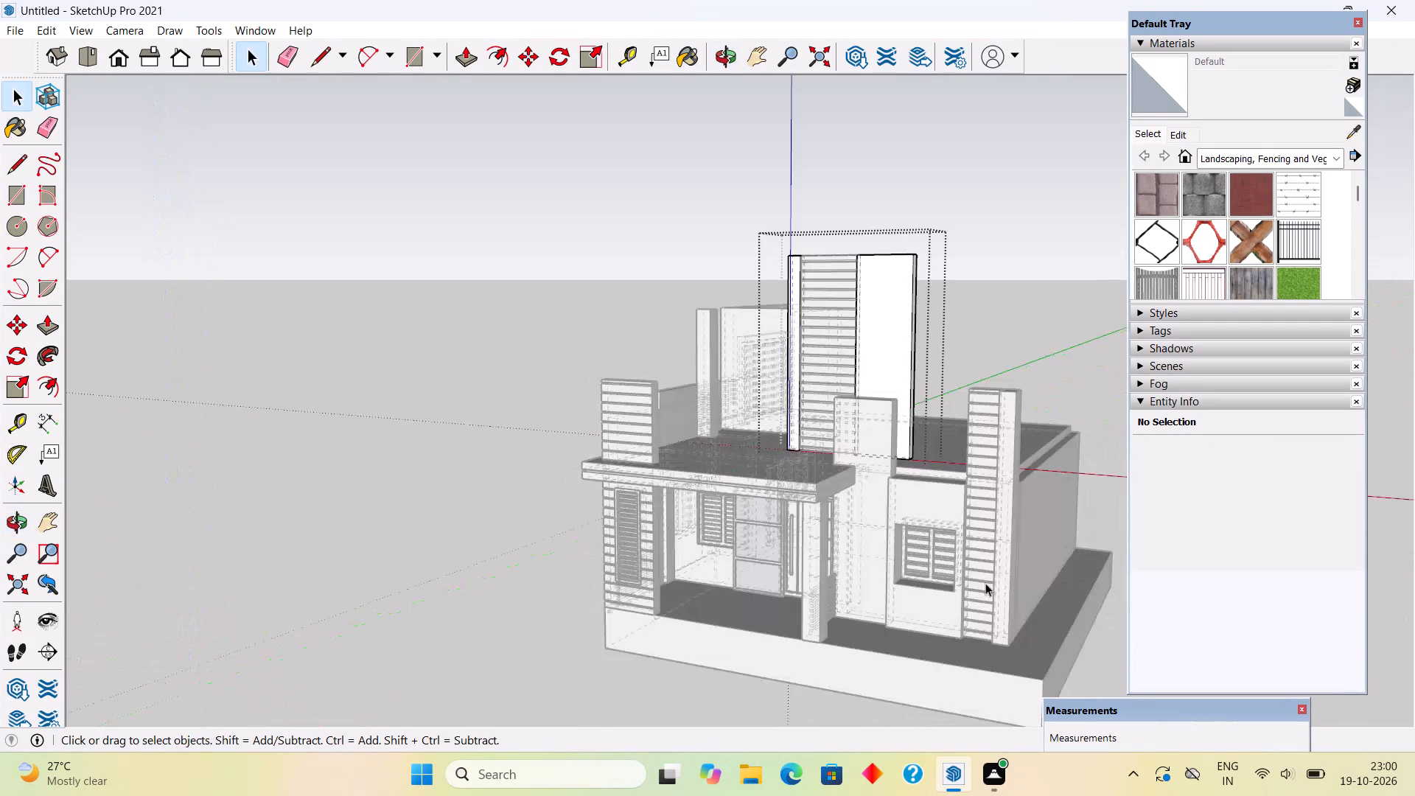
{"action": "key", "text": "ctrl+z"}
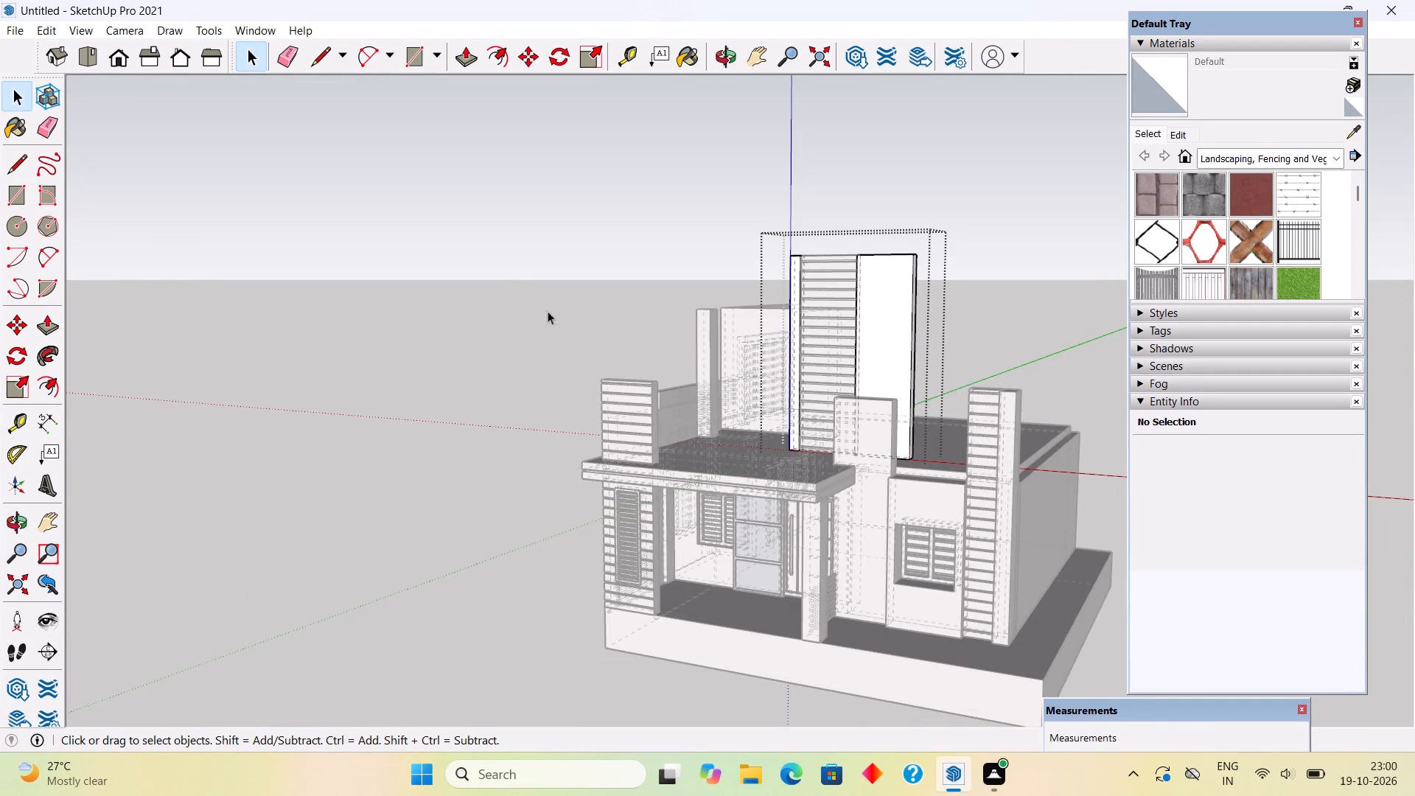
Leave the tower group and undo the most recent edits one after another, back through a drawn line.
{"action": "left_click", "coordinate": [484, 245]}
{"action": "middle_click_drag", "start_coordinate": [805, 472], "coordinate": [419, 203]}
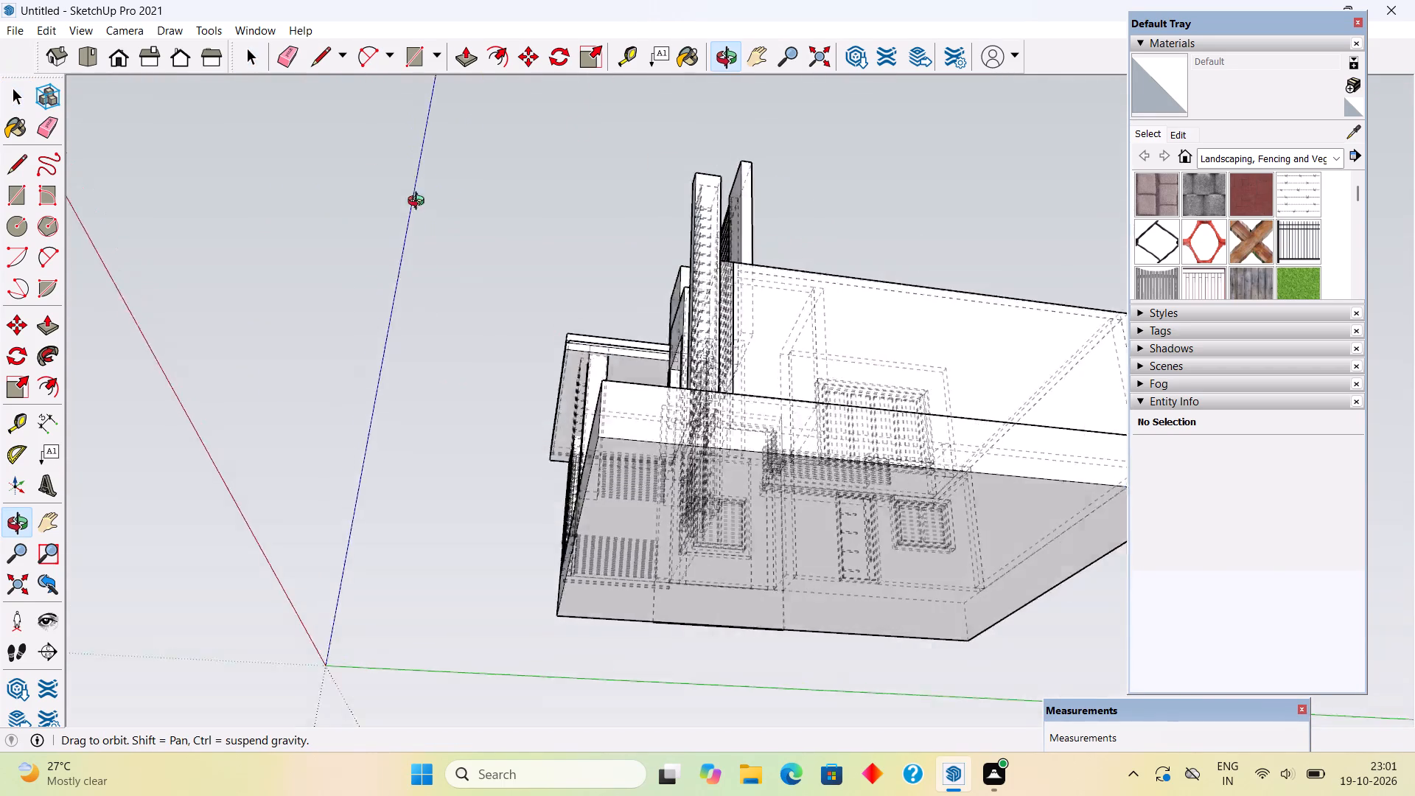
{"action": "middle_click_drag", "start_coordinate": [419, 203], "coordinate": [630, 495]}
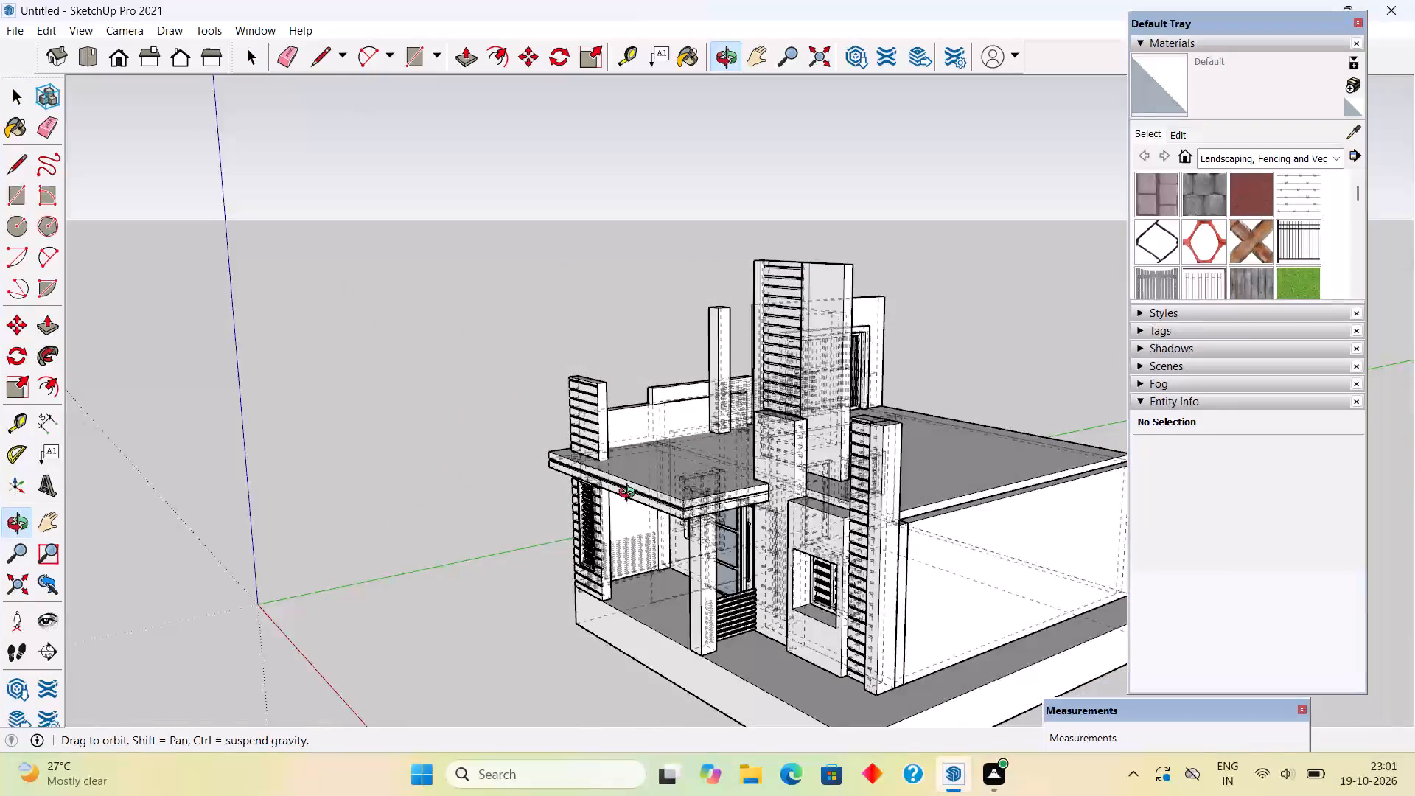
{"action": "middle_click_drag", "start_coordinate": [630, 495], "coordinate": [635, 494]}
{"action": "key", "text": "ctrl+z"}
{"action": "key", "text": "ctrl+z"}
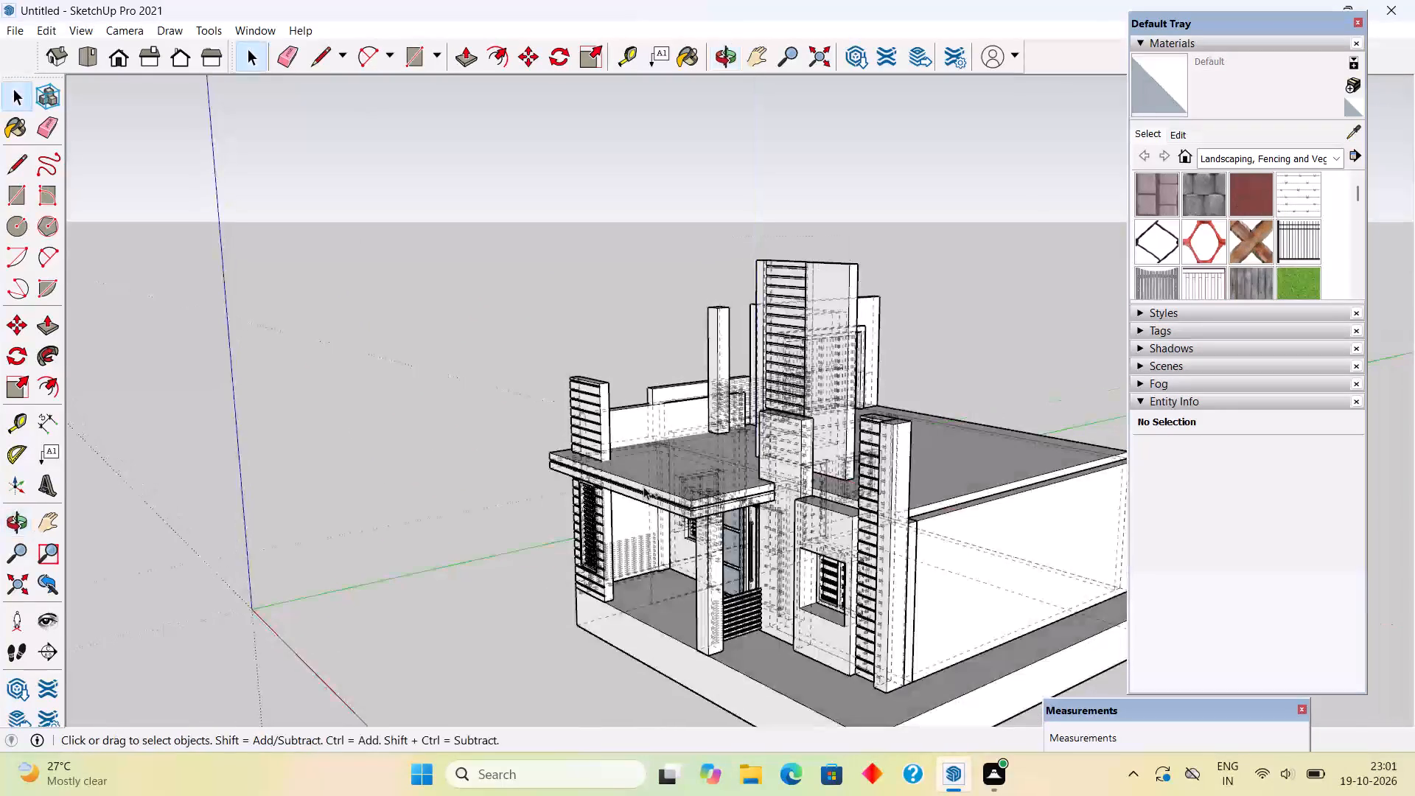
{"action": "key", "text": "ctrl+z"}
{"action": "key", "text": "ctrl+z"}
{"action": "key", "text": "ctrl+z"}
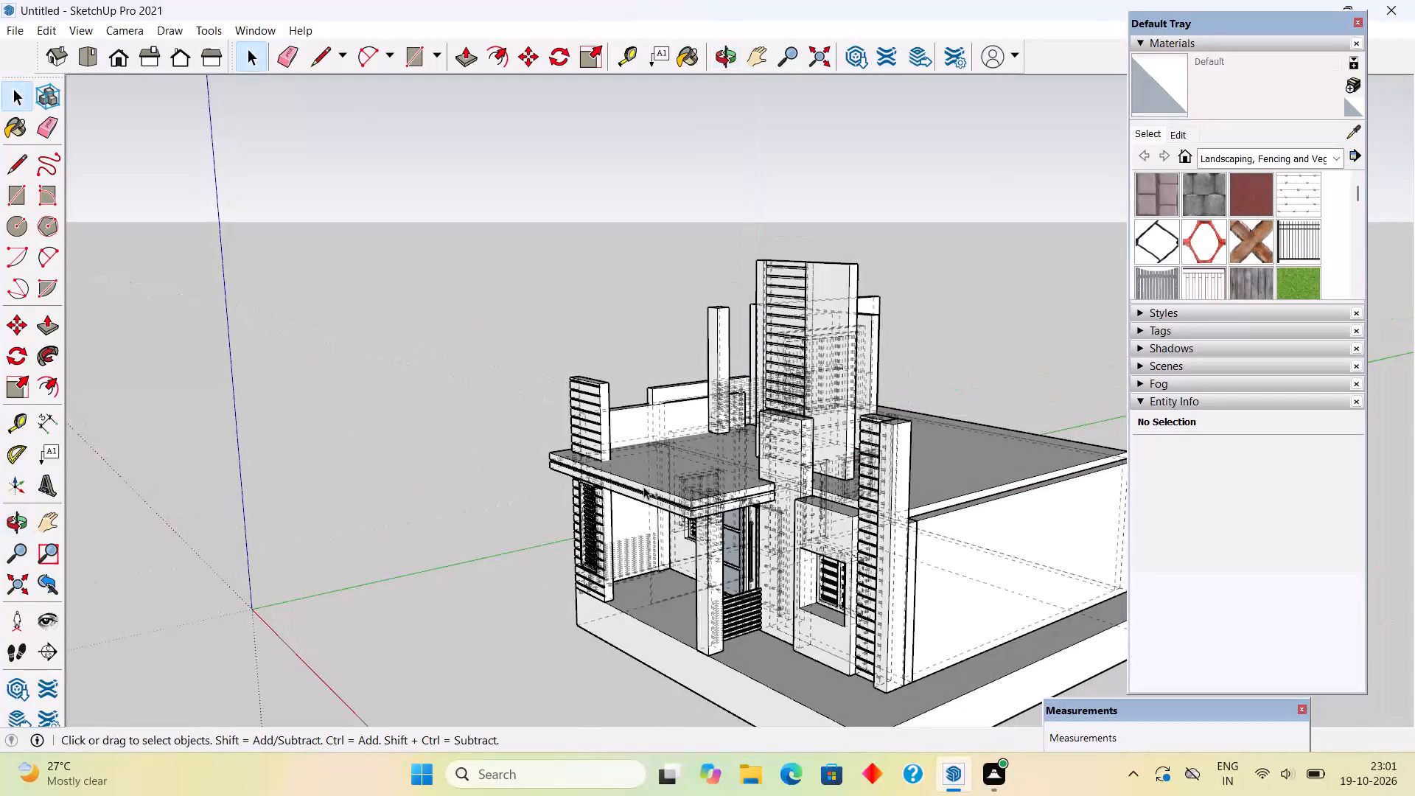
{"action": "key", "text": "ctrl+z"}
{"action": "key", "text": "ctrl+z"}
Delete all construction guides from the model.
{"action": "middle_click_drag", "start_coordinate": [725, 522], "coordinate": [1019, 501]}
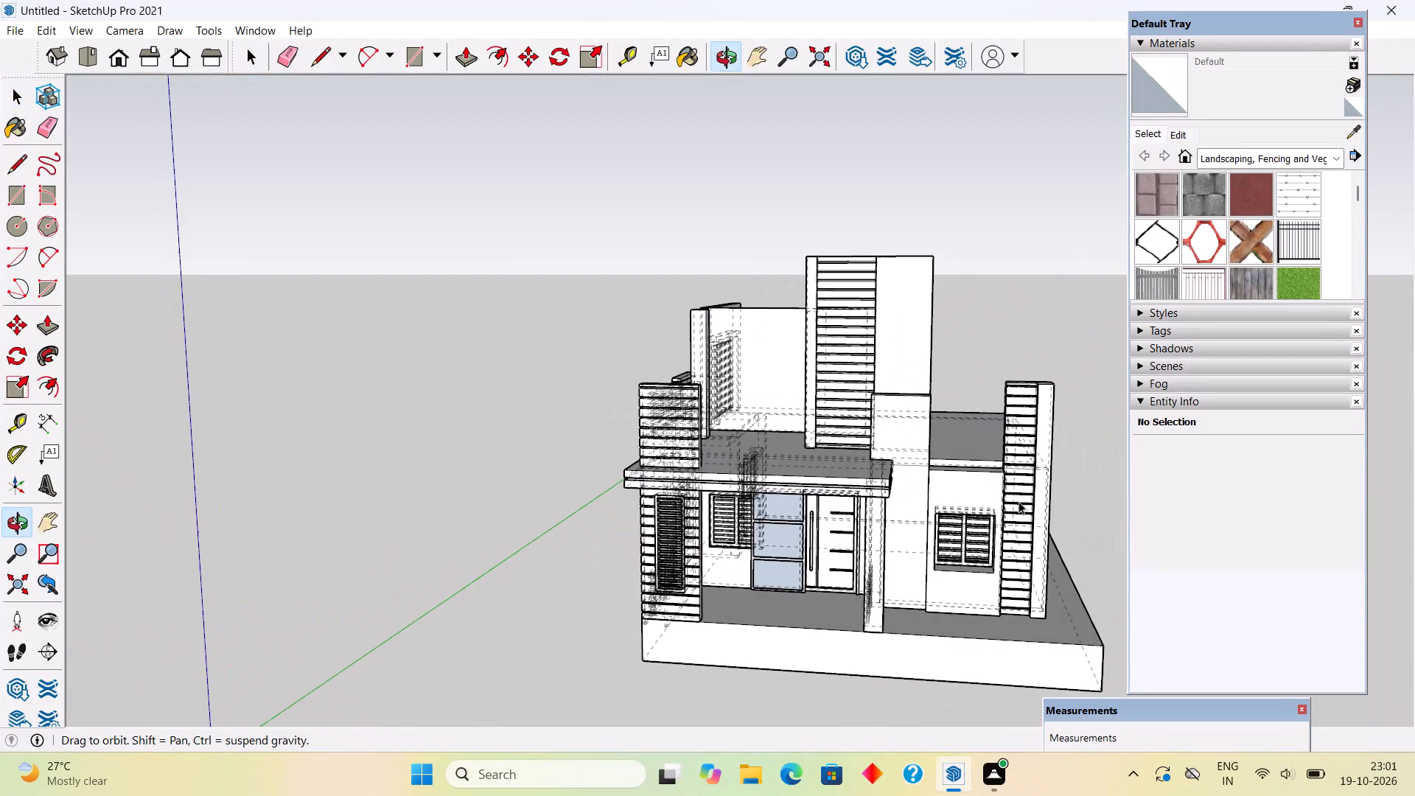
{"action": "left_click", "coordinate": [47, 26]}
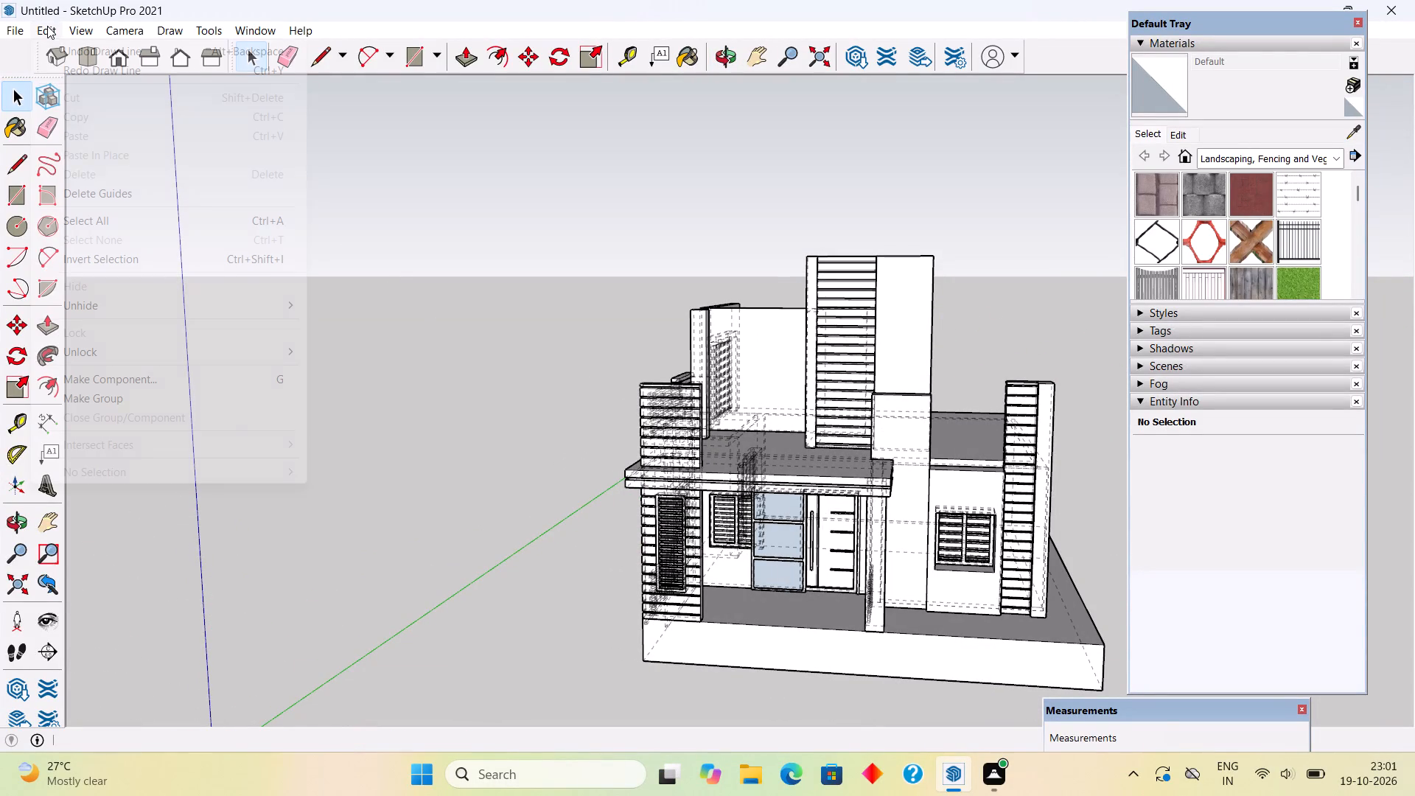
{"action": "left_click", "coordinate": [127, 189]}
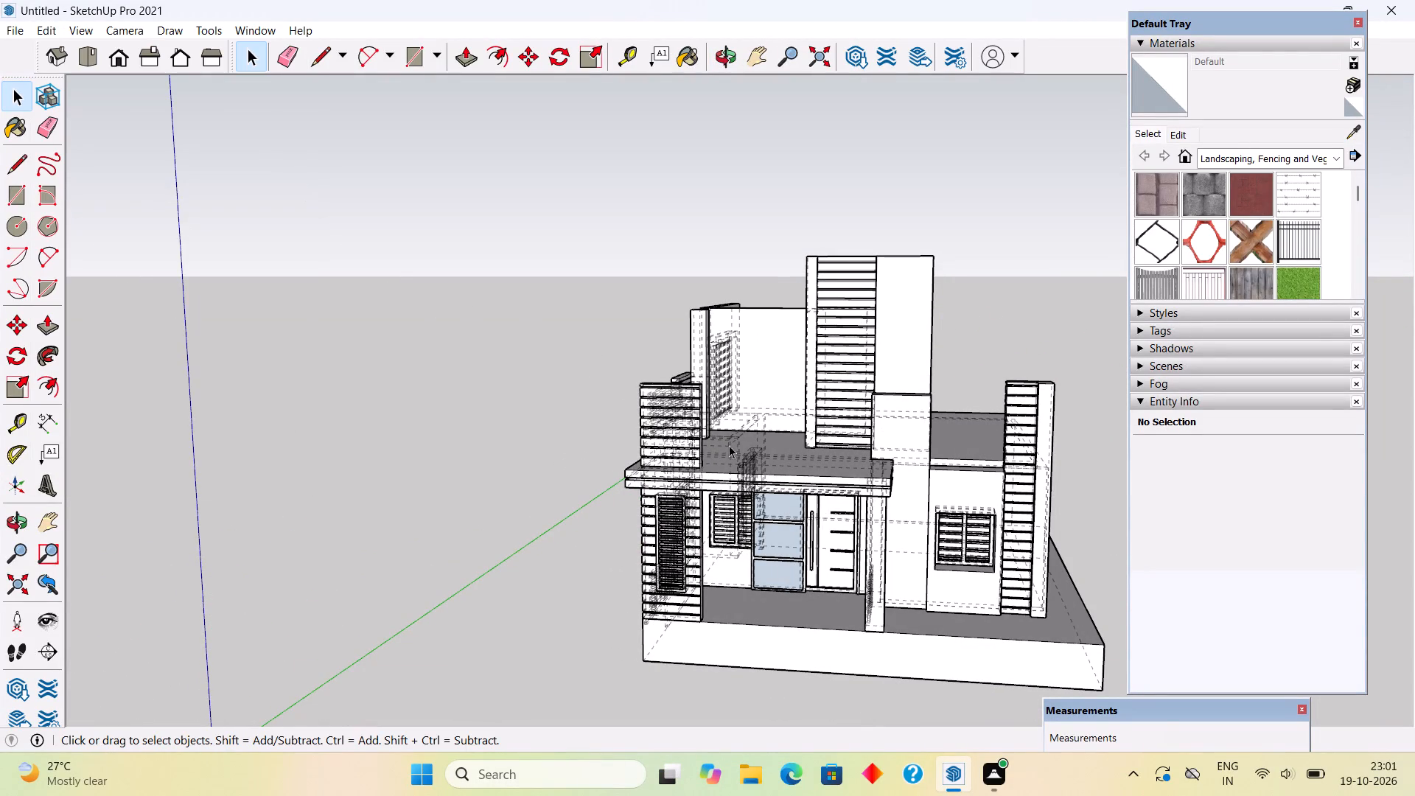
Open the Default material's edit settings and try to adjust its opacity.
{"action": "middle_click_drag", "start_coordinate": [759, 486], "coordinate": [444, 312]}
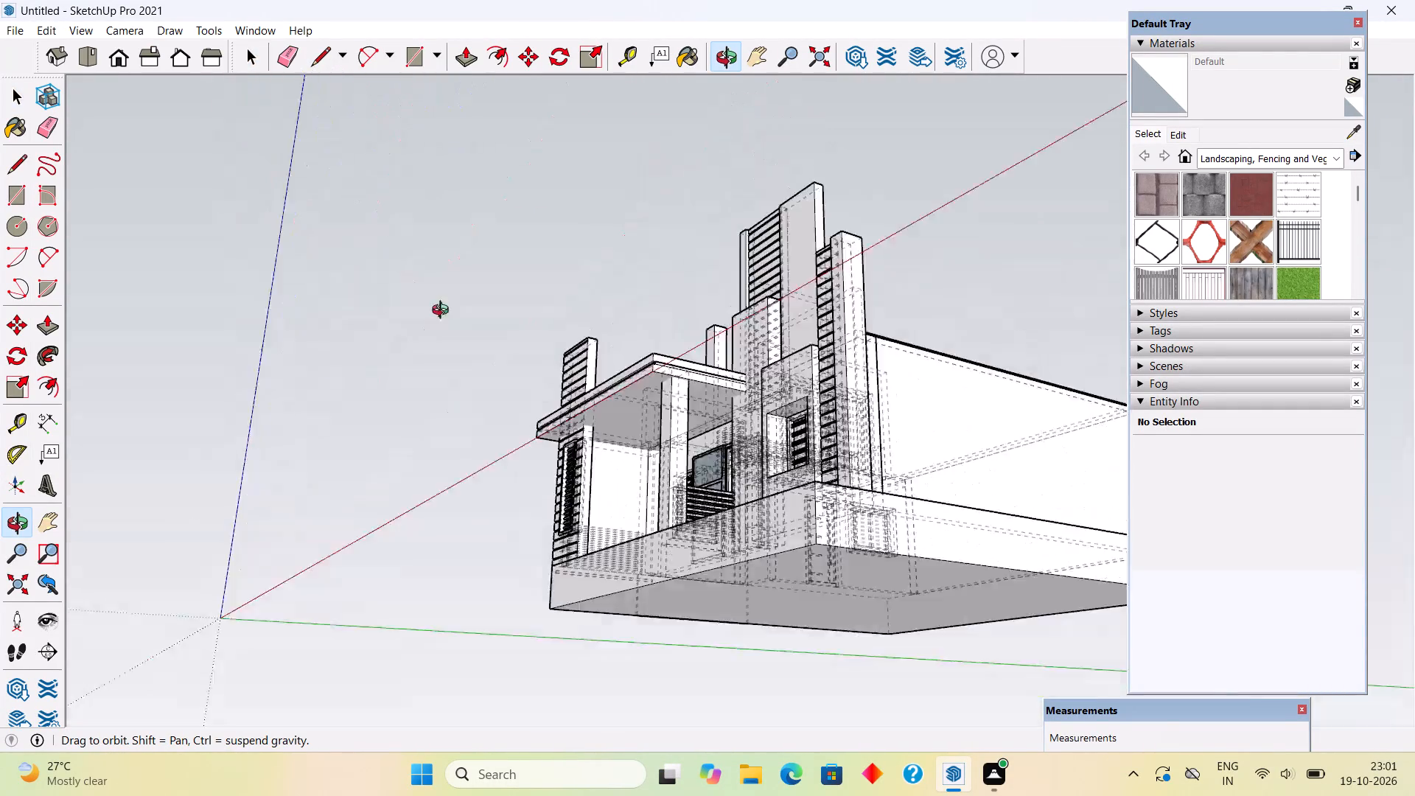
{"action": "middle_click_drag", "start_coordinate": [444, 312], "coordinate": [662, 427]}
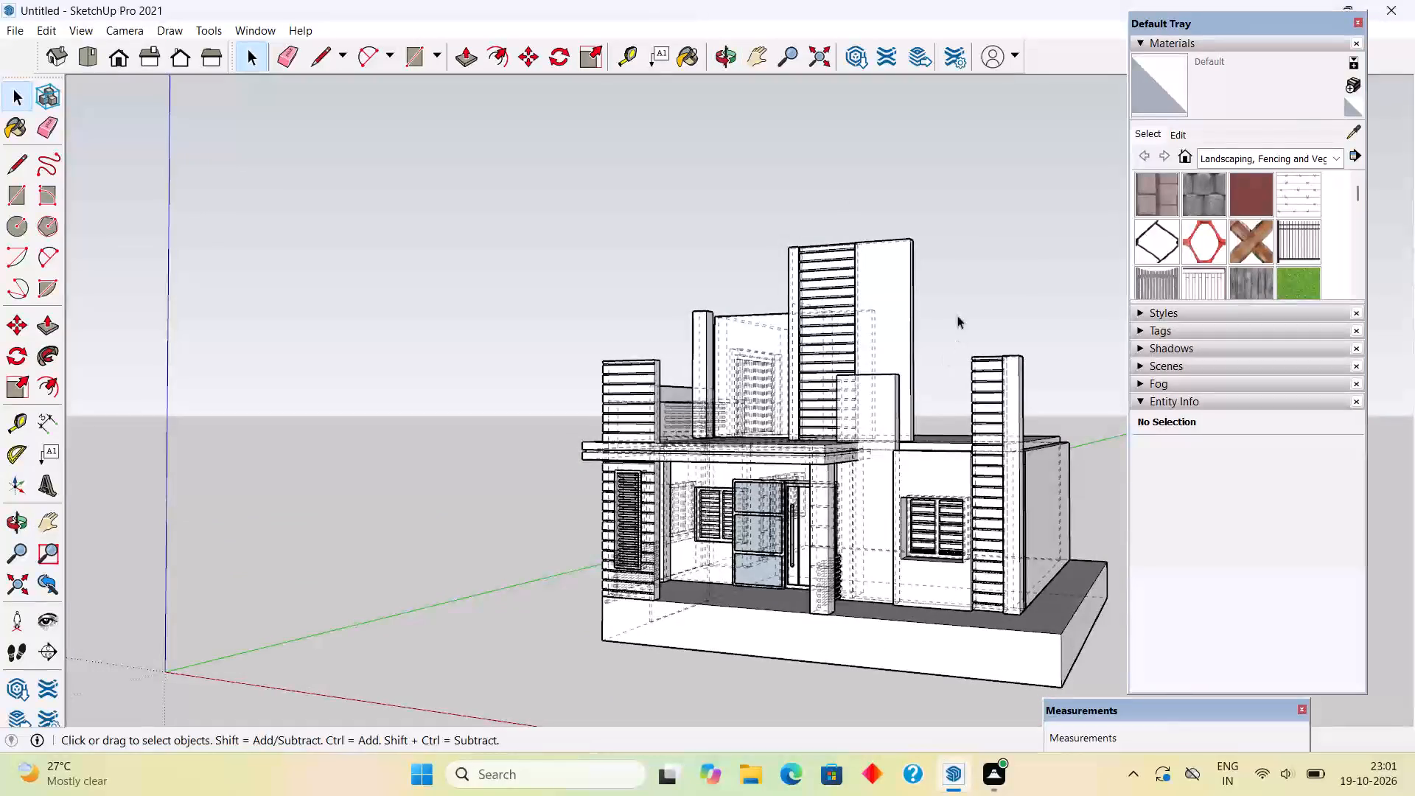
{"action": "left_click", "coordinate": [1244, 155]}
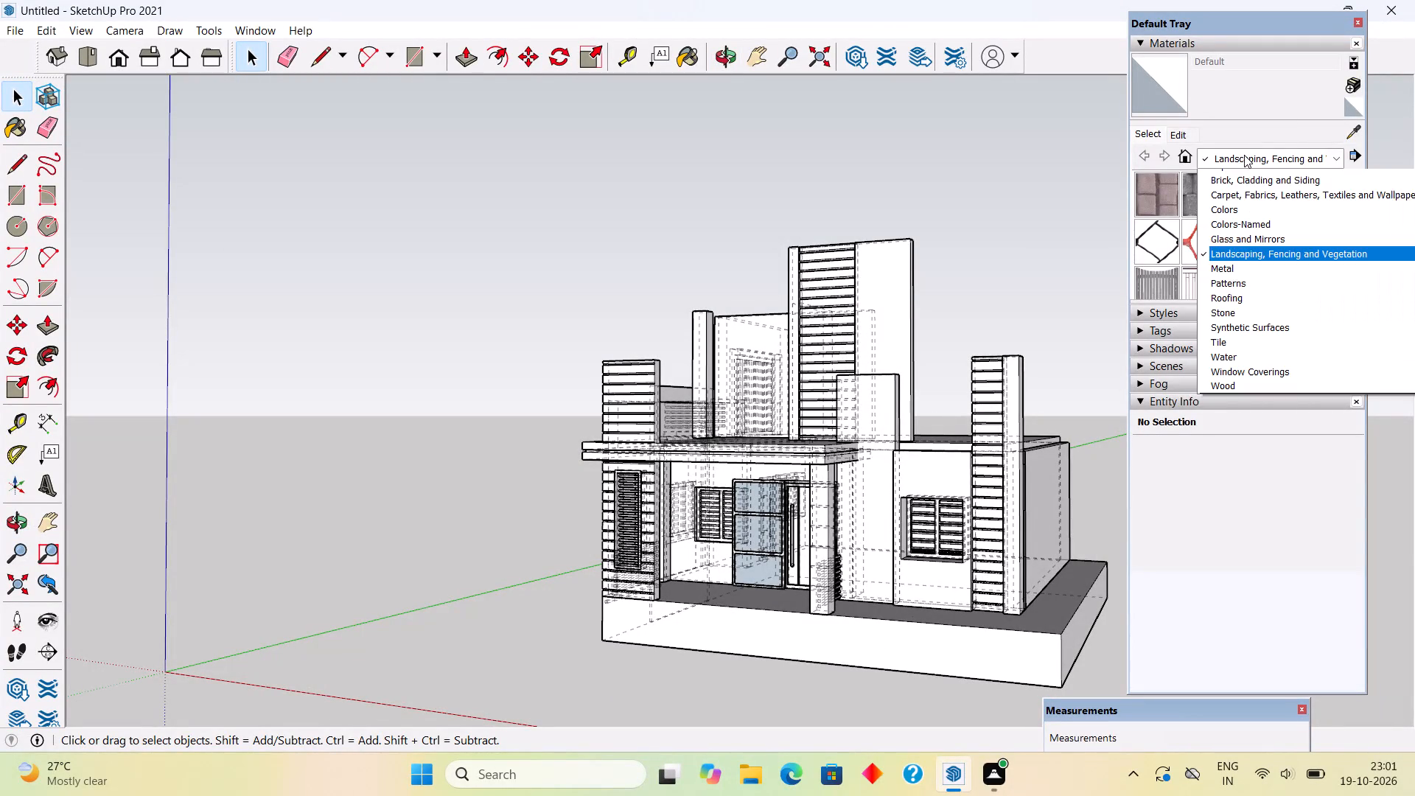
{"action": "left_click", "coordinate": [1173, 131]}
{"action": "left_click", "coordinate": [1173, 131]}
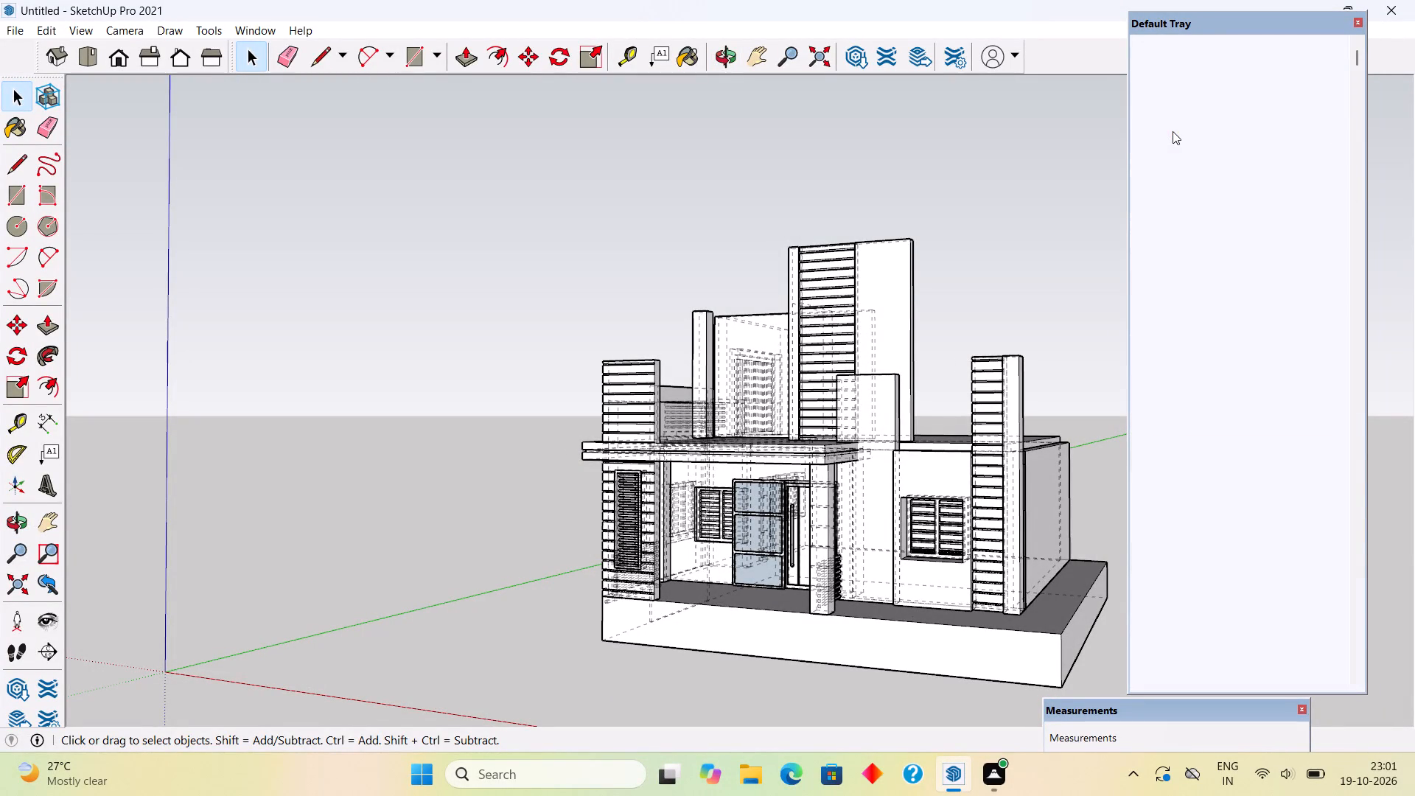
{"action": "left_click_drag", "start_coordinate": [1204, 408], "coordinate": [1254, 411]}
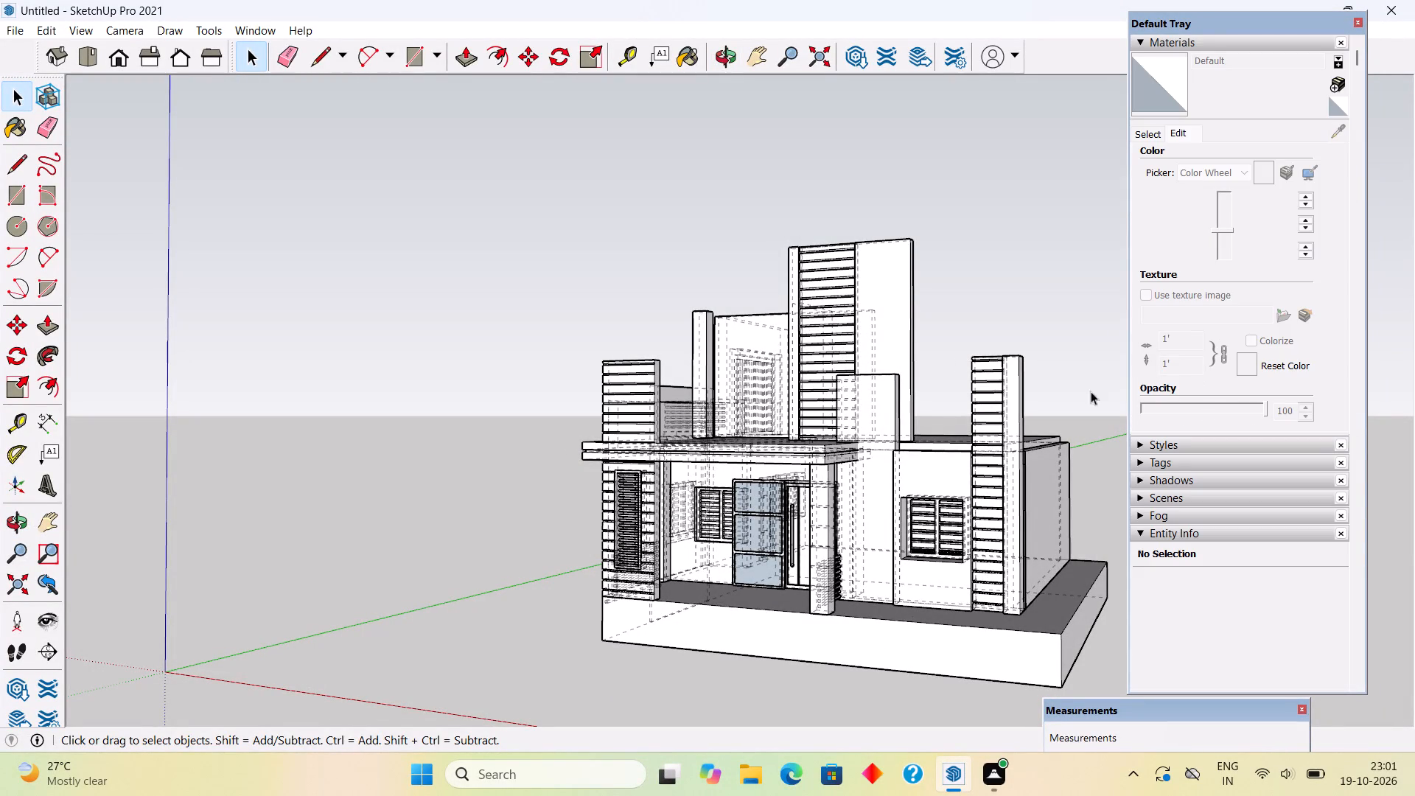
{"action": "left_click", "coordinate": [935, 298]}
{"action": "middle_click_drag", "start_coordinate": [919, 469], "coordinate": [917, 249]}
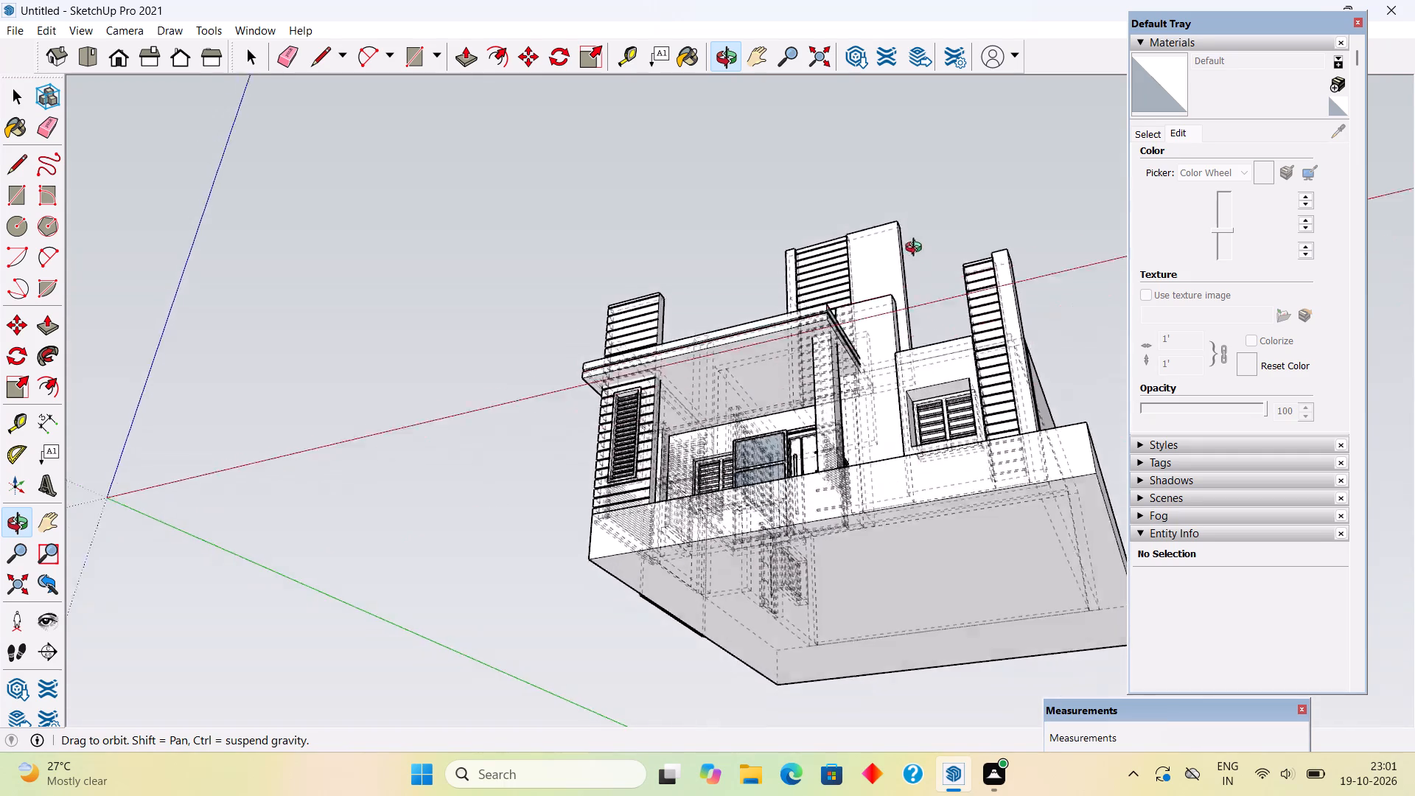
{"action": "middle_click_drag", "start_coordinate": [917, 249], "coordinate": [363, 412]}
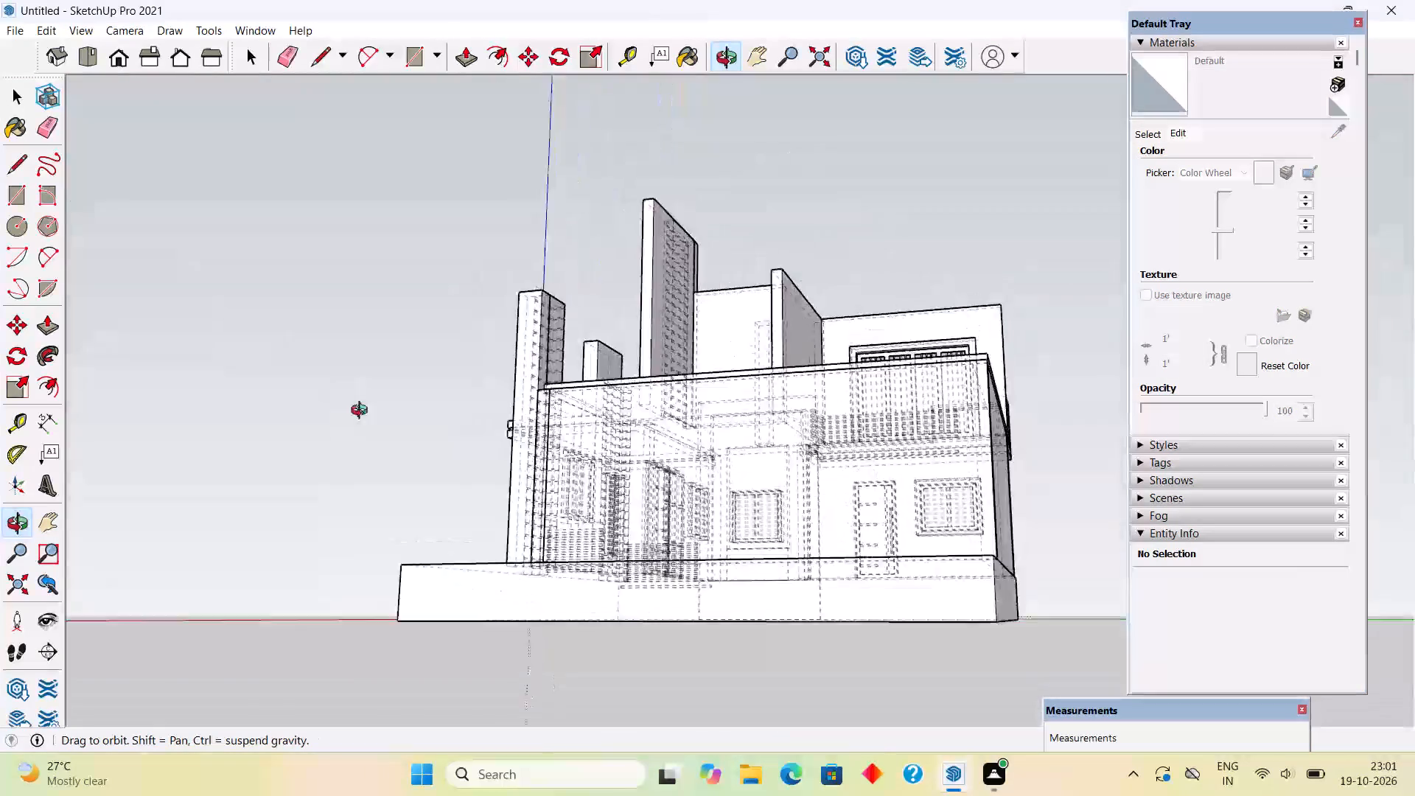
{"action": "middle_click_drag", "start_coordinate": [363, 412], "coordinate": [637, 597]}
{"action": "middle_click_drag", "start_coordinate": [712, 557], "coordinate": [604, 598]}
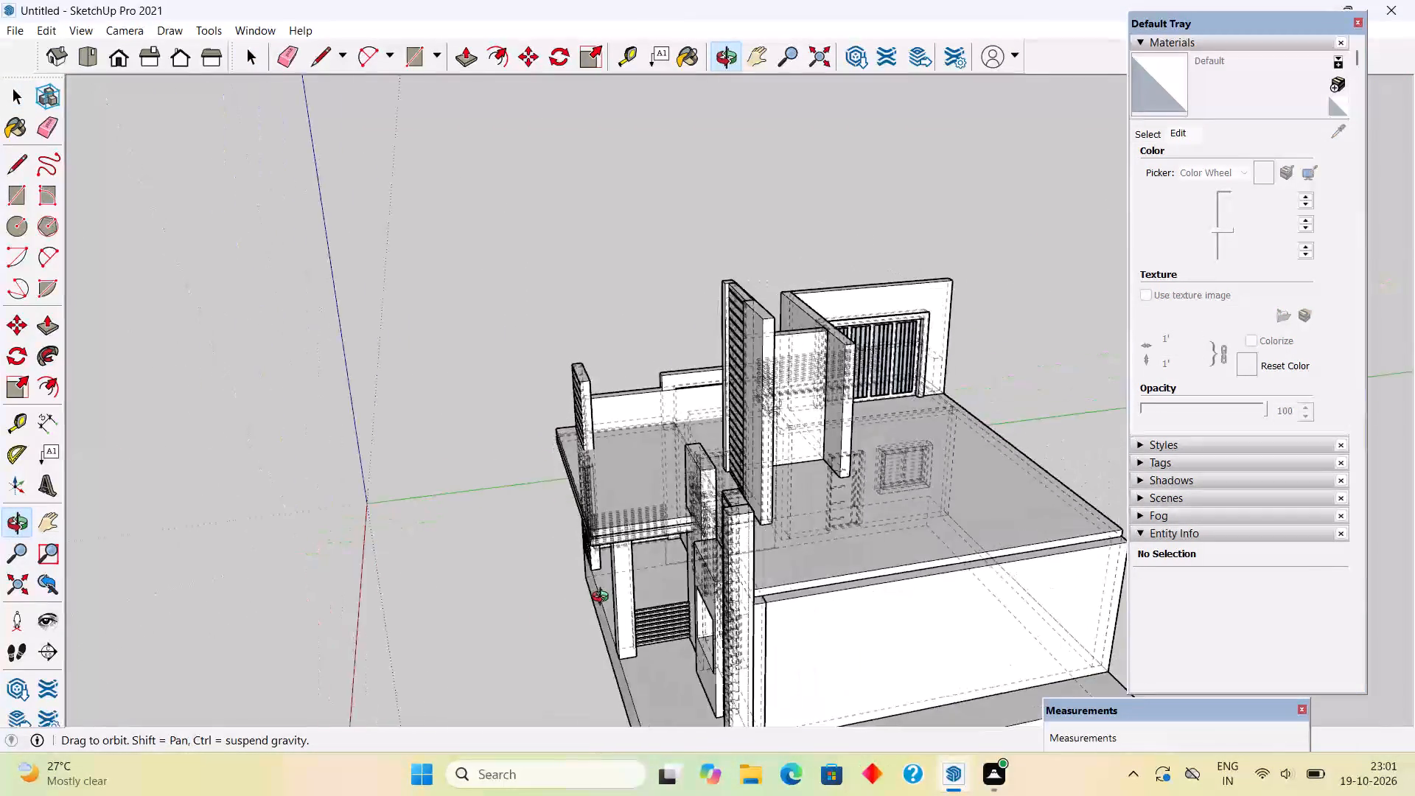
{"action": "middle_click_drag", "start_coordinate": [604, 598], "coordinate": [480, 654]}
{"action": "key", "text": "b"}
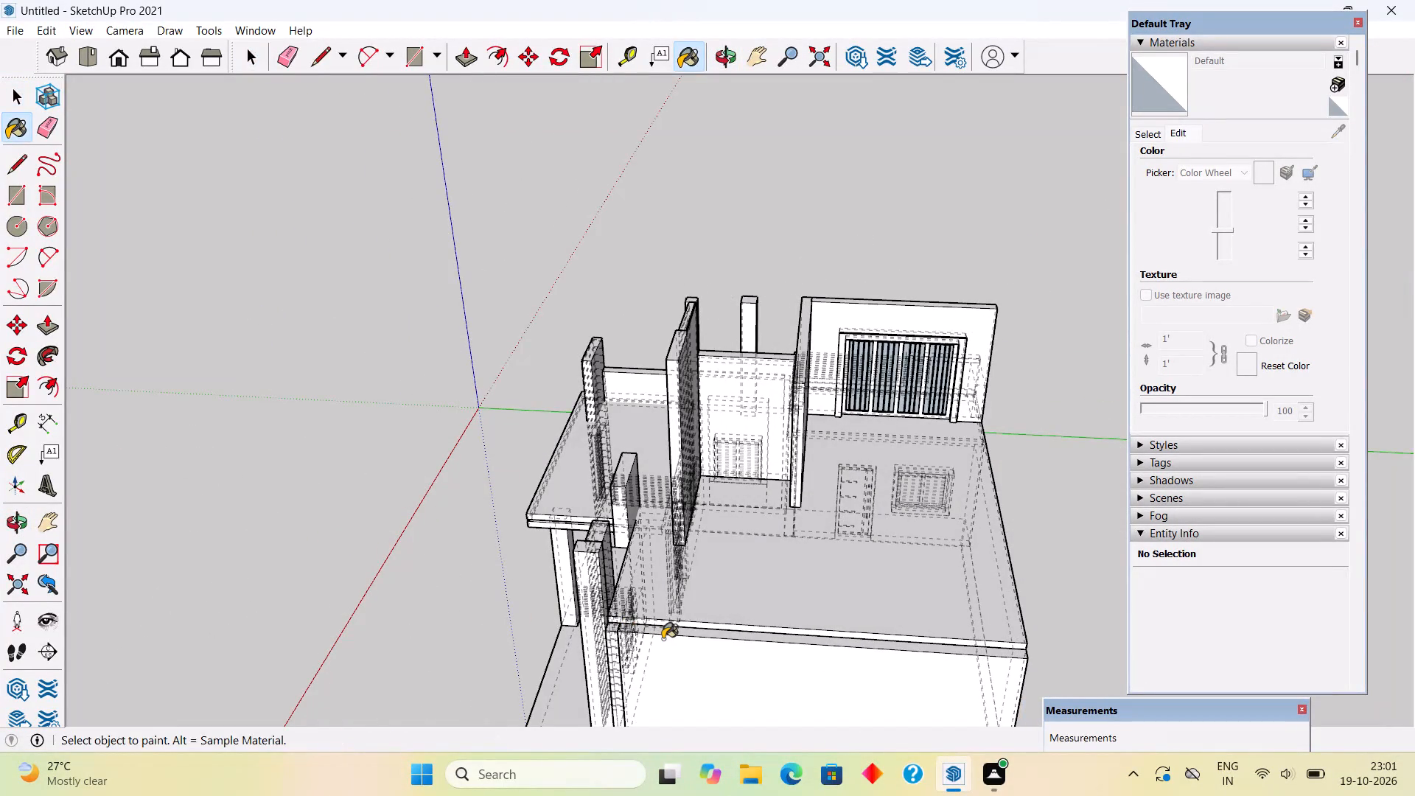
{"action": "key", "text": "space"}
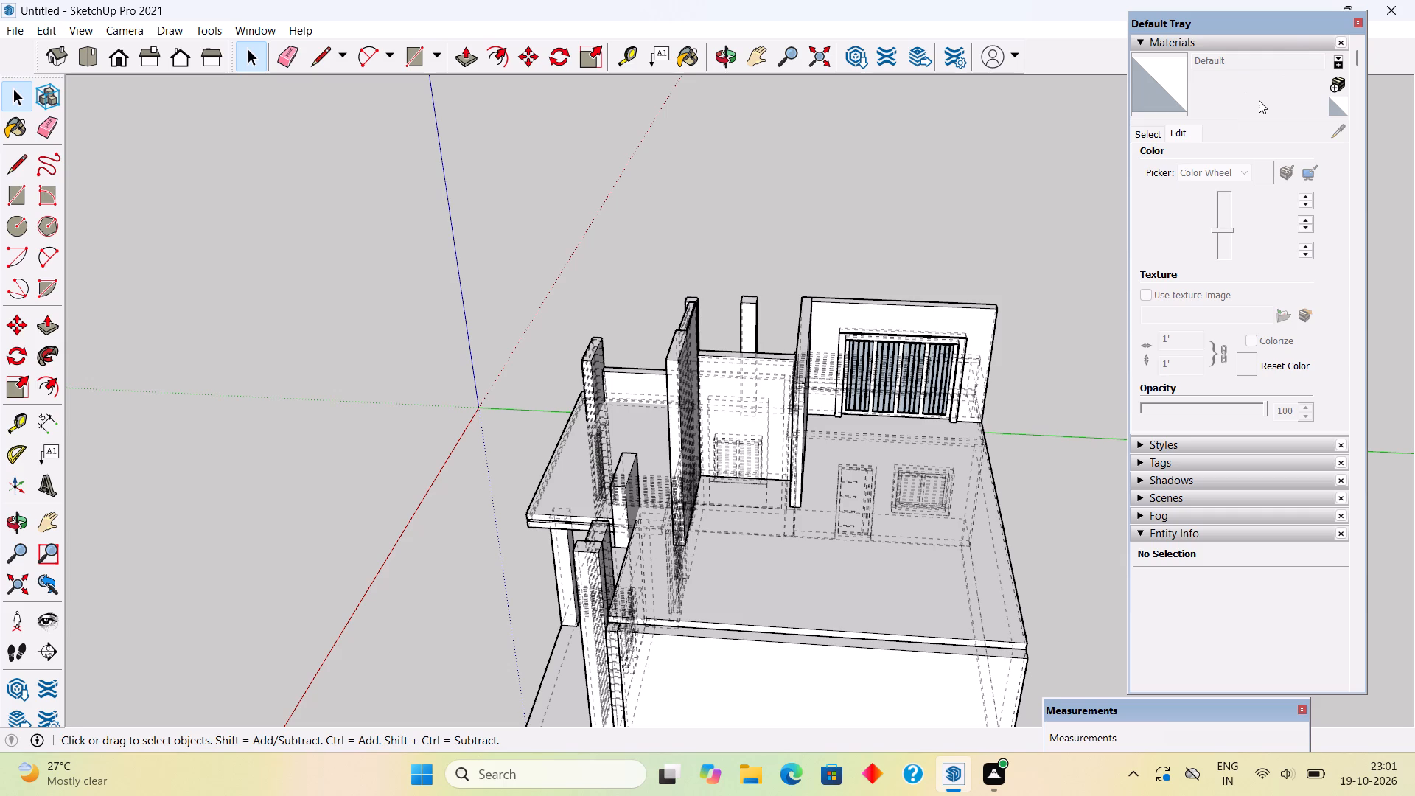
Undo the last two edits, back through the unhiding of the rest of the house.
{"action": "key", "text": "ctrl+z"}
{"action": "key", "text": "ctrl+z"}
Examine the isolated grooved wall panel from all sides, opening its group to check the geometry and closing it again.
{"action": "scroll", "coordinate": [1290, 176], "scroll_direction": "down", "scroll_amount": 3}
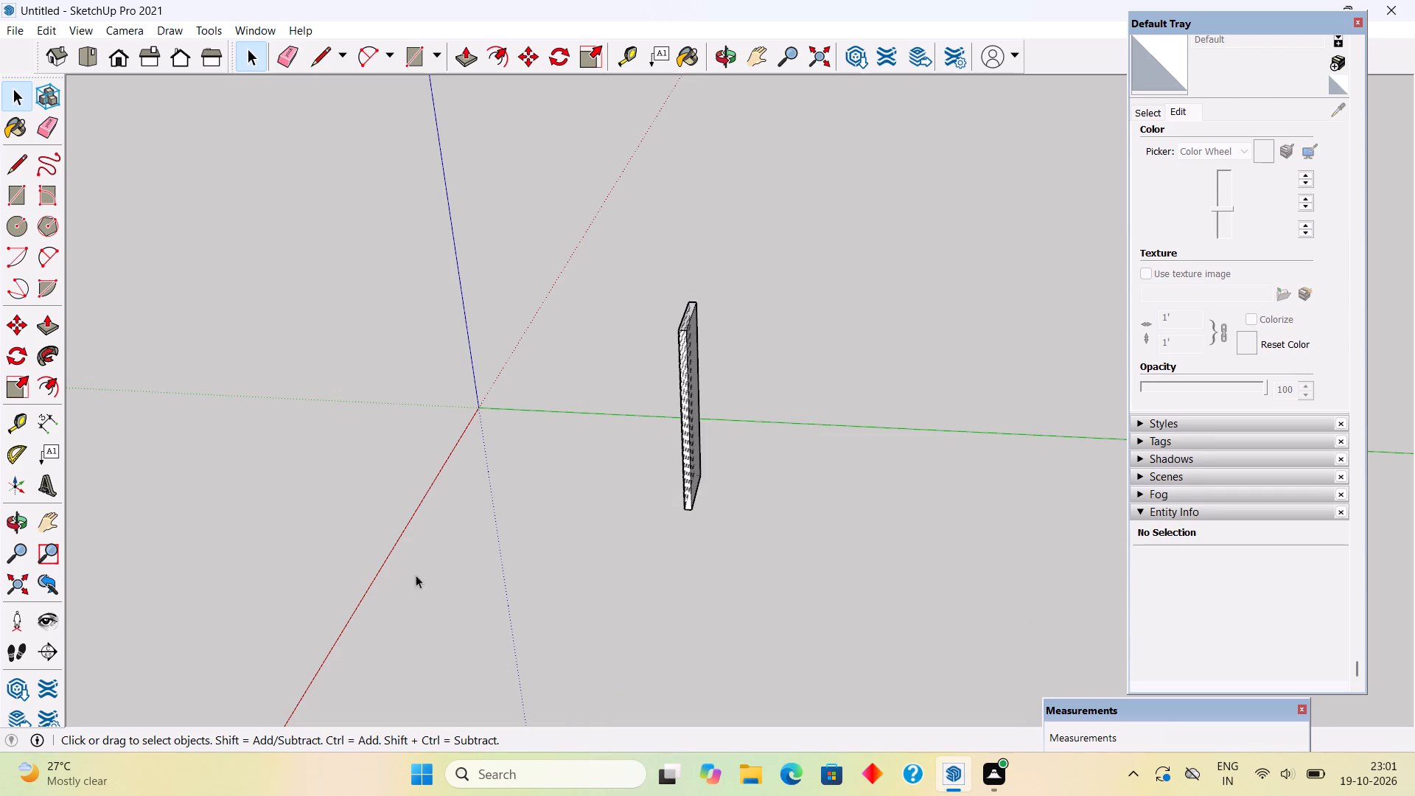
{"action": "middle_click_drag", "start_coordinate": [486, 492], "coordinate": [134, 388]}
{"action": "scroll", "coordinate": [713, 415], "scroll_direction": "up", "scroll_amount": 5}
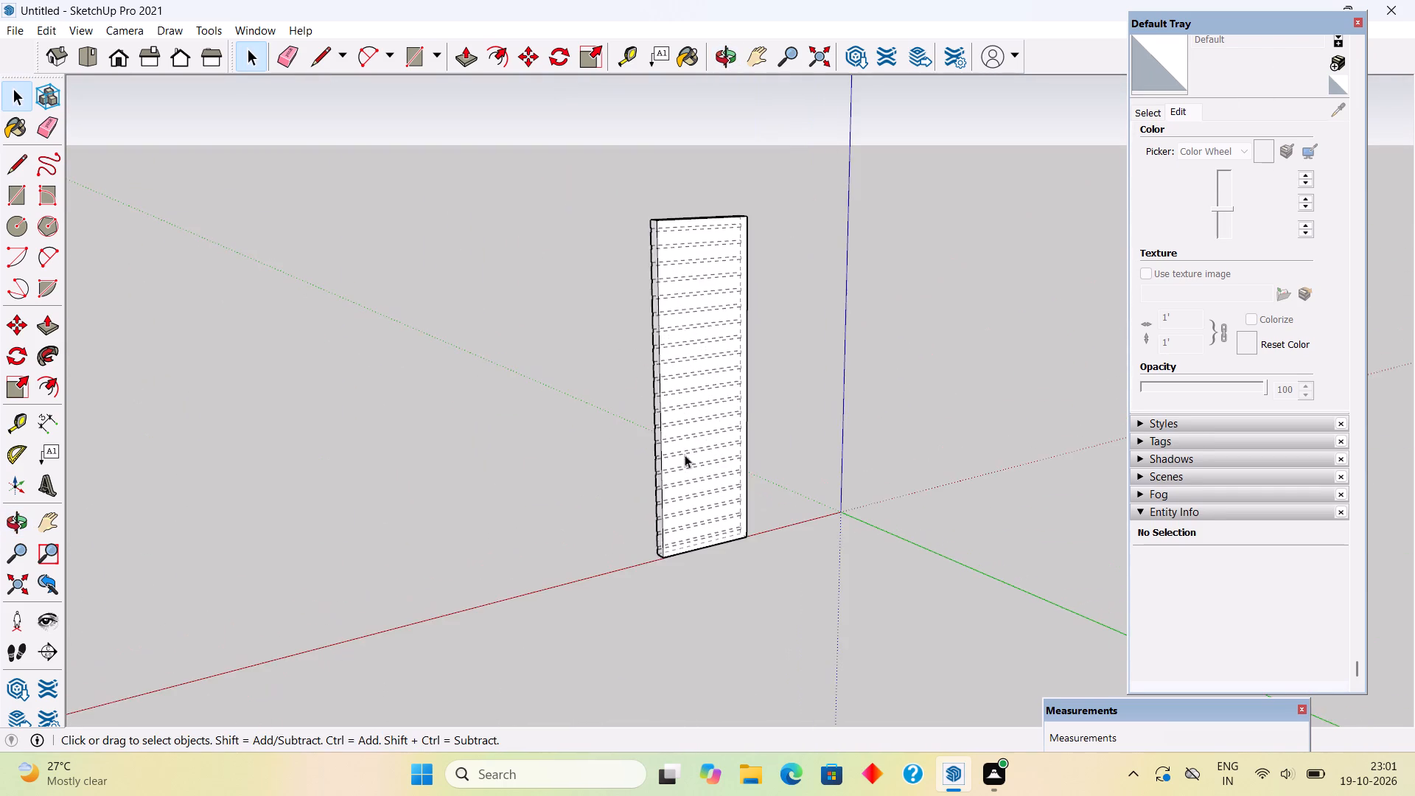
{"action": "scroll", "coordinate": [678, 479], "scroll_direction": "up", "scroll_amount": 2}
{"action": "middle_click_drag", "start_coordinate": [667, 467], "coordinate": [636, 520]}
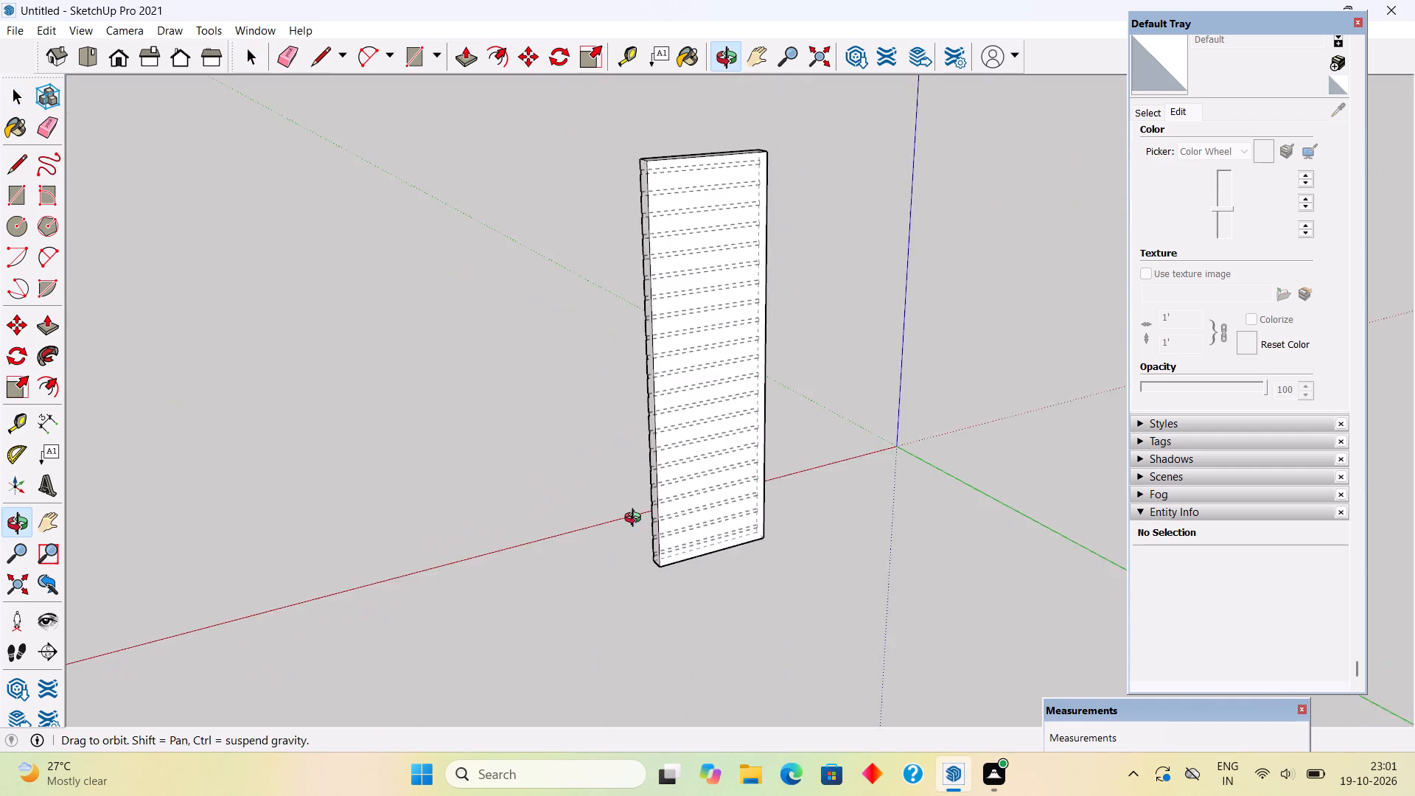
{"action": "middle_click_drag", "start_coordinate": [636, 520], "coordinate": [827, 430]}
{"action": "scroll", "coordinate": [663, 528], "scroll_direction": "up", "scroll_amount": 9}
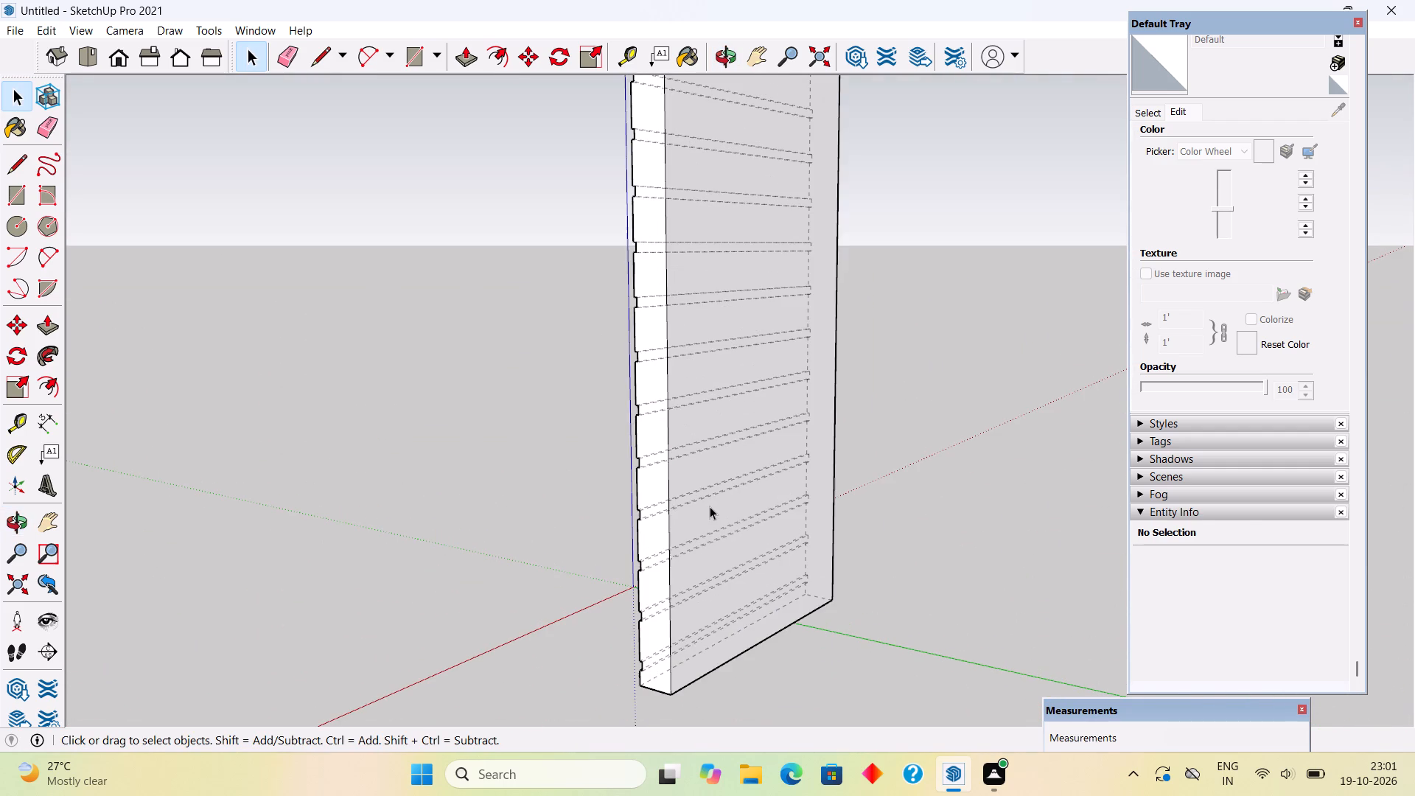
{"action": "left_click", "coordinate": [710, 506]}
{"action": "triple_click", "coordinate": [694, 514]}
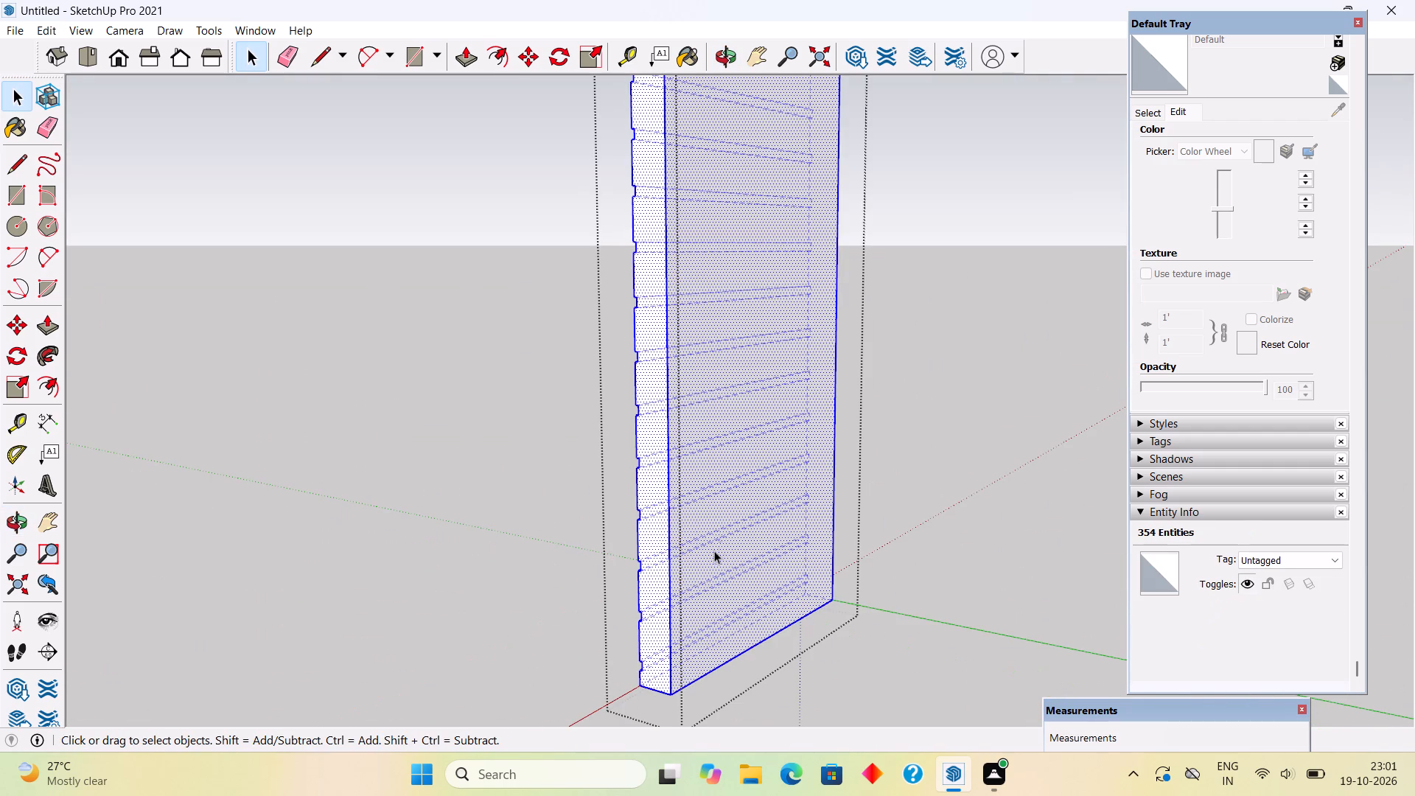
{"action": "middle_click_drag", "start_coordinate": [713, 551], "coordinate": [1082, 587]}
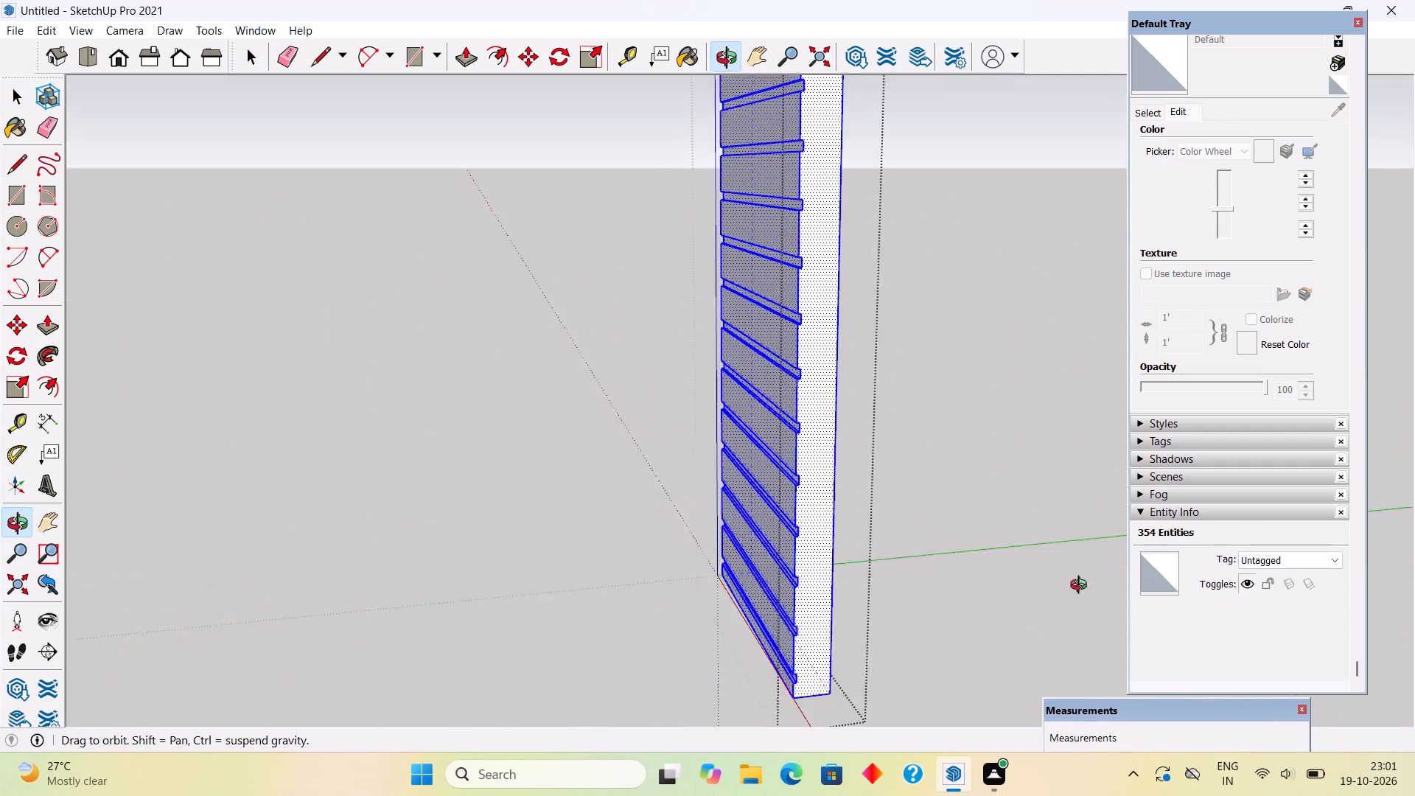
{"action": "middle_click_drag", "start_coordinate": [1082, 587], "coordinate": [1139, 617]}
{"action": "middle_click_drag", "start_coordinate": [556, 560], "coordinate": [758, 329]}
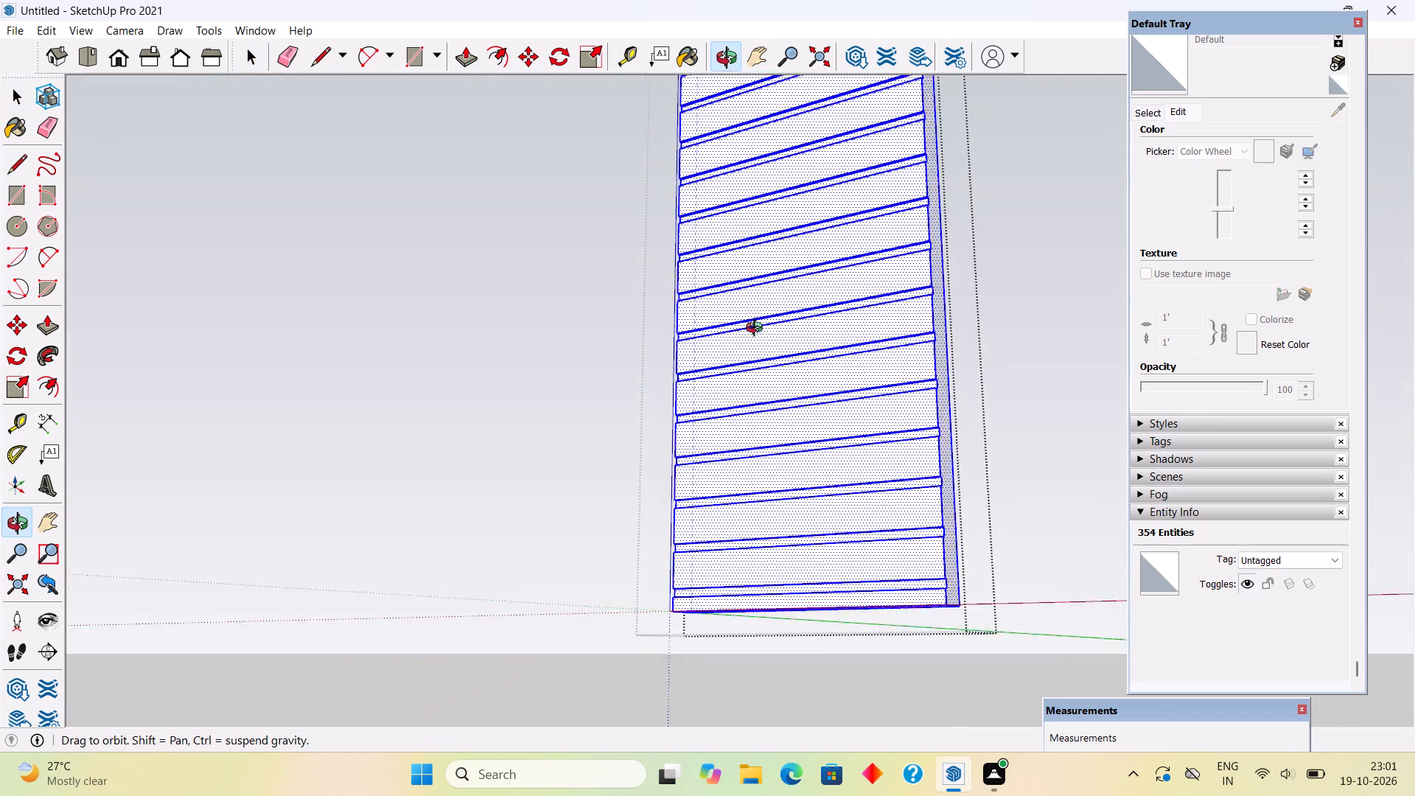
{"action": "middle_click_drag", "start_coordinate": [758, 329], "coordinate": [429, 171]}
{"action": "middle_click_drag", "start_coordinate": [499, 261], "coordinate": [1012, 744]}
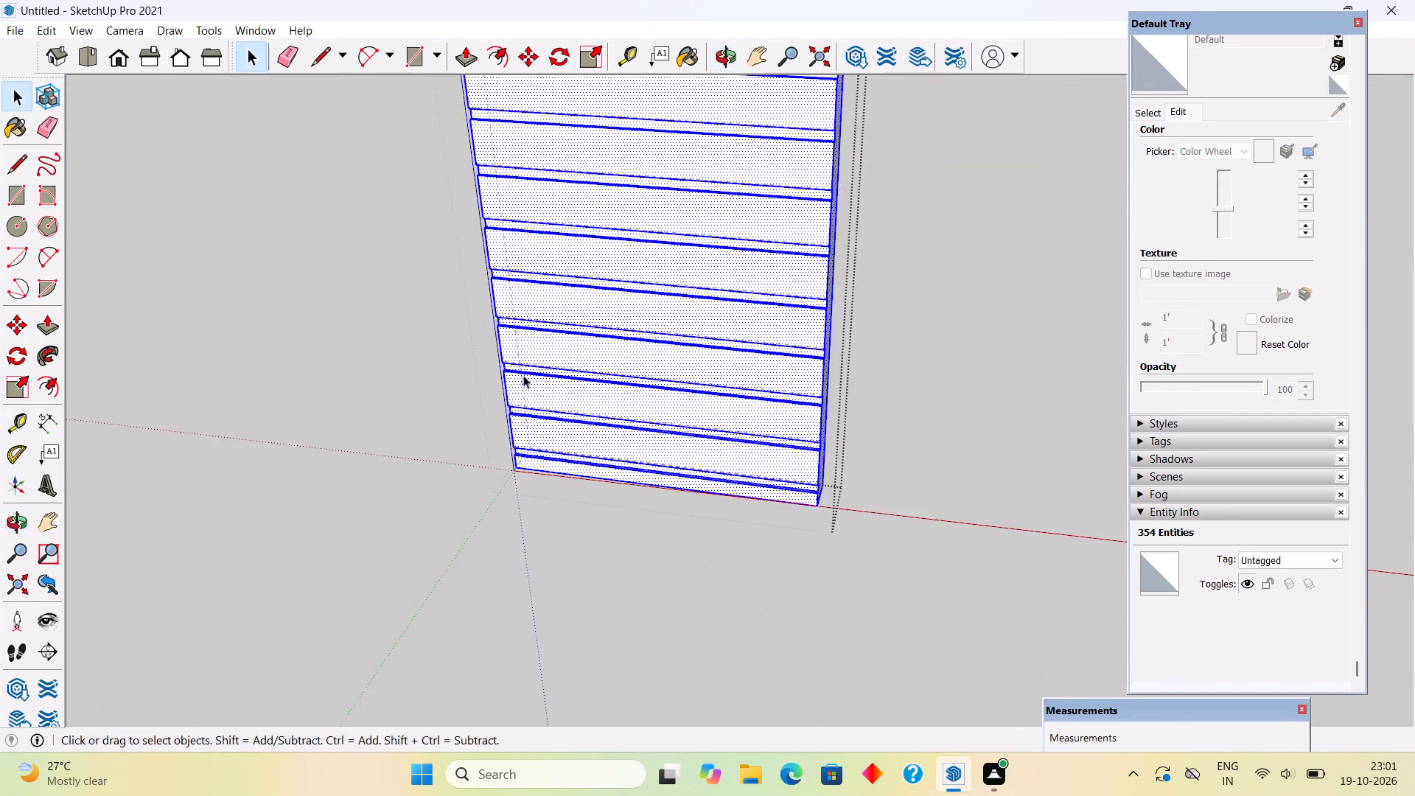
{"action": "middle_click_drag", "start_coordinate": [498, 354], "coordinate": [1038, 402]}
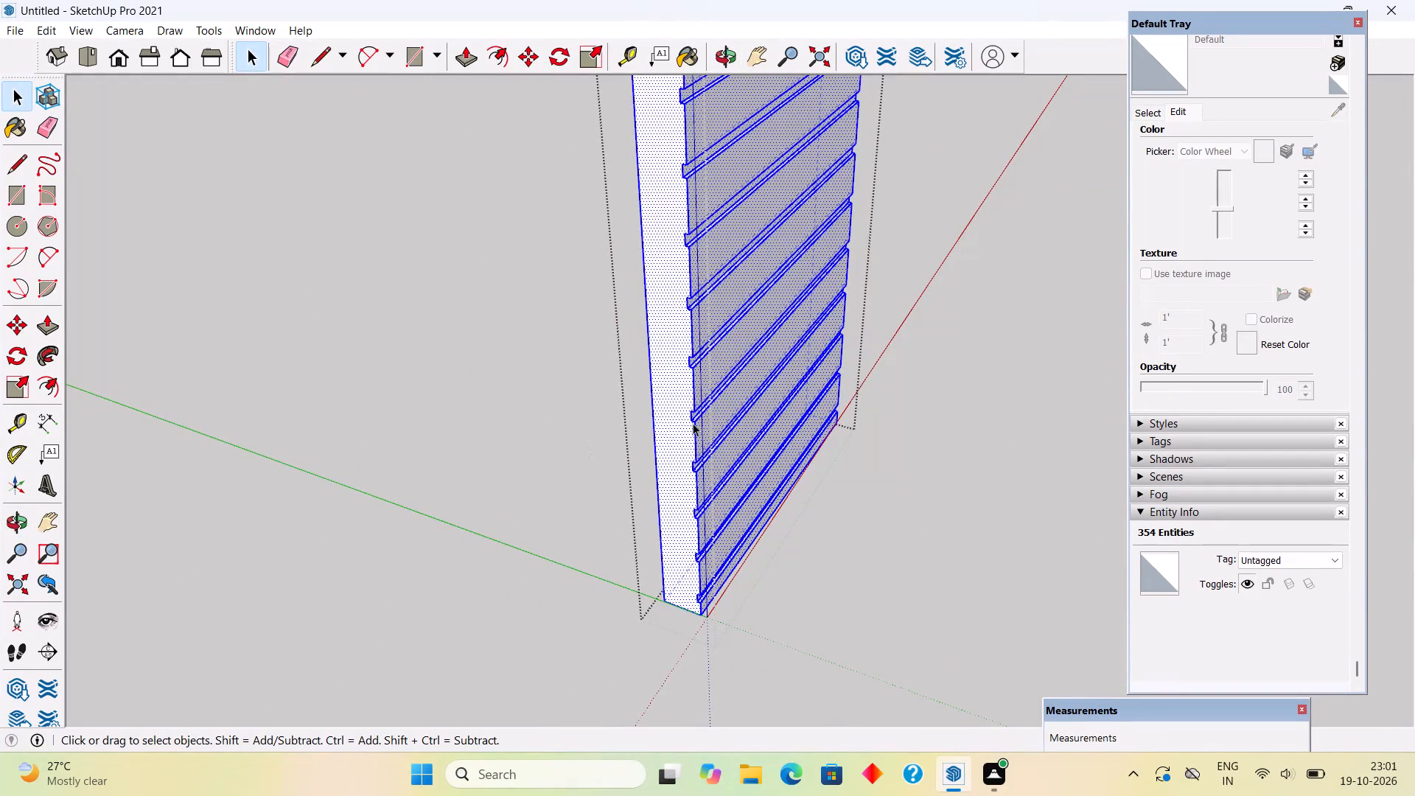
{"action": "left_click", "coordinate": [693, 423]}
{"action": "left_click", "coordinate": [503, 525]}
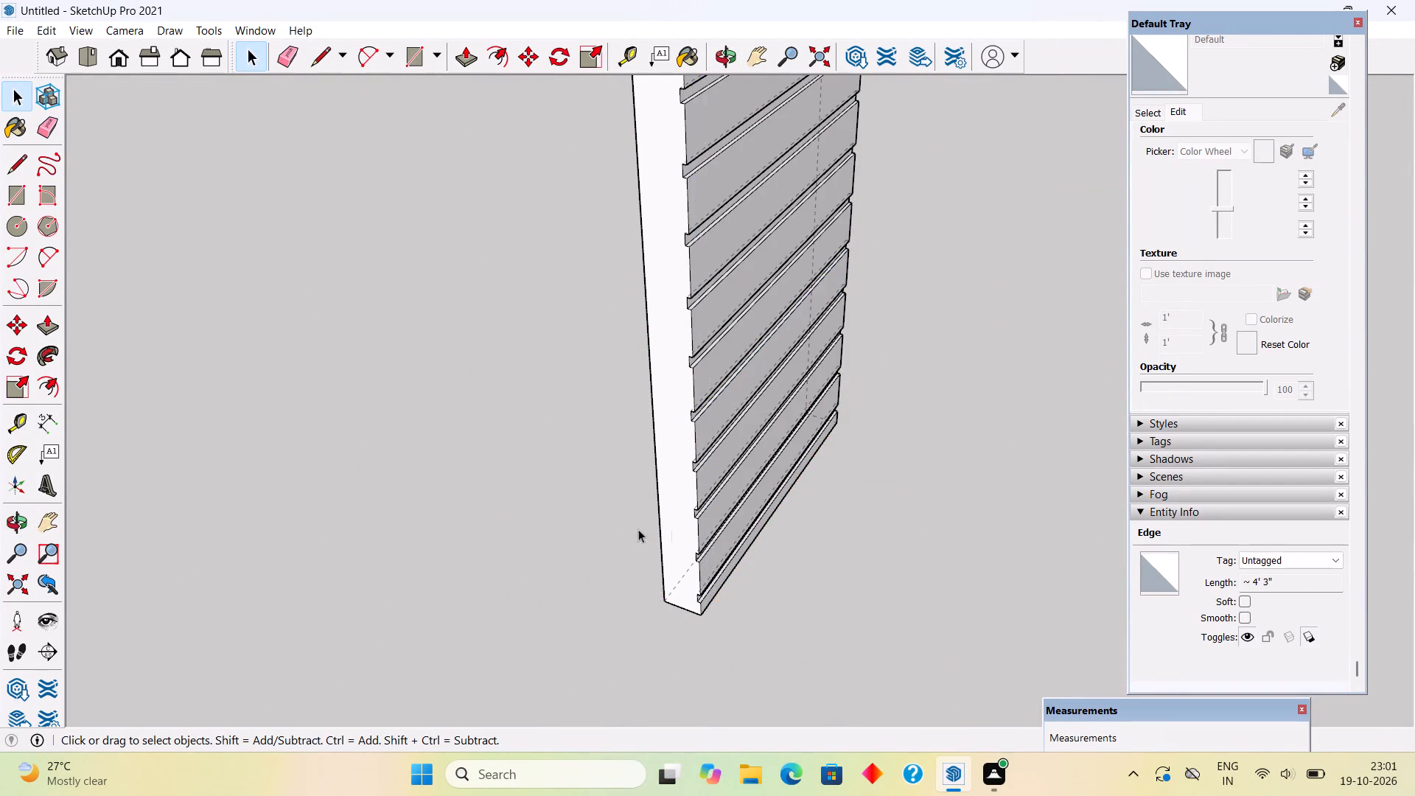
{"action": "middle_click_drag", "start_coordinate": [728, 531], "coordinate": [939, 441]}
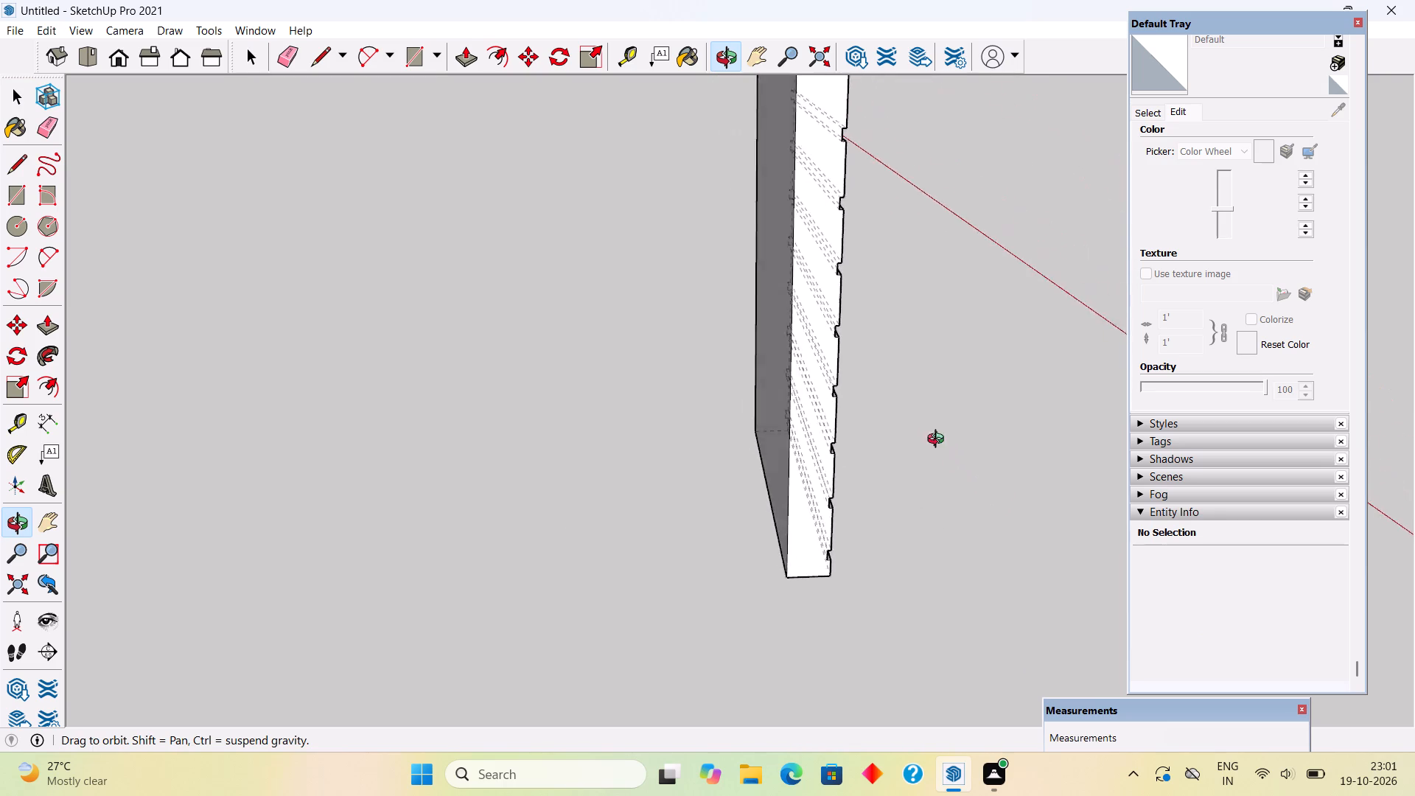
{"action": "middle_click_drag", "start_coordinate": [939, 441], "coordinate": [712, 476]}
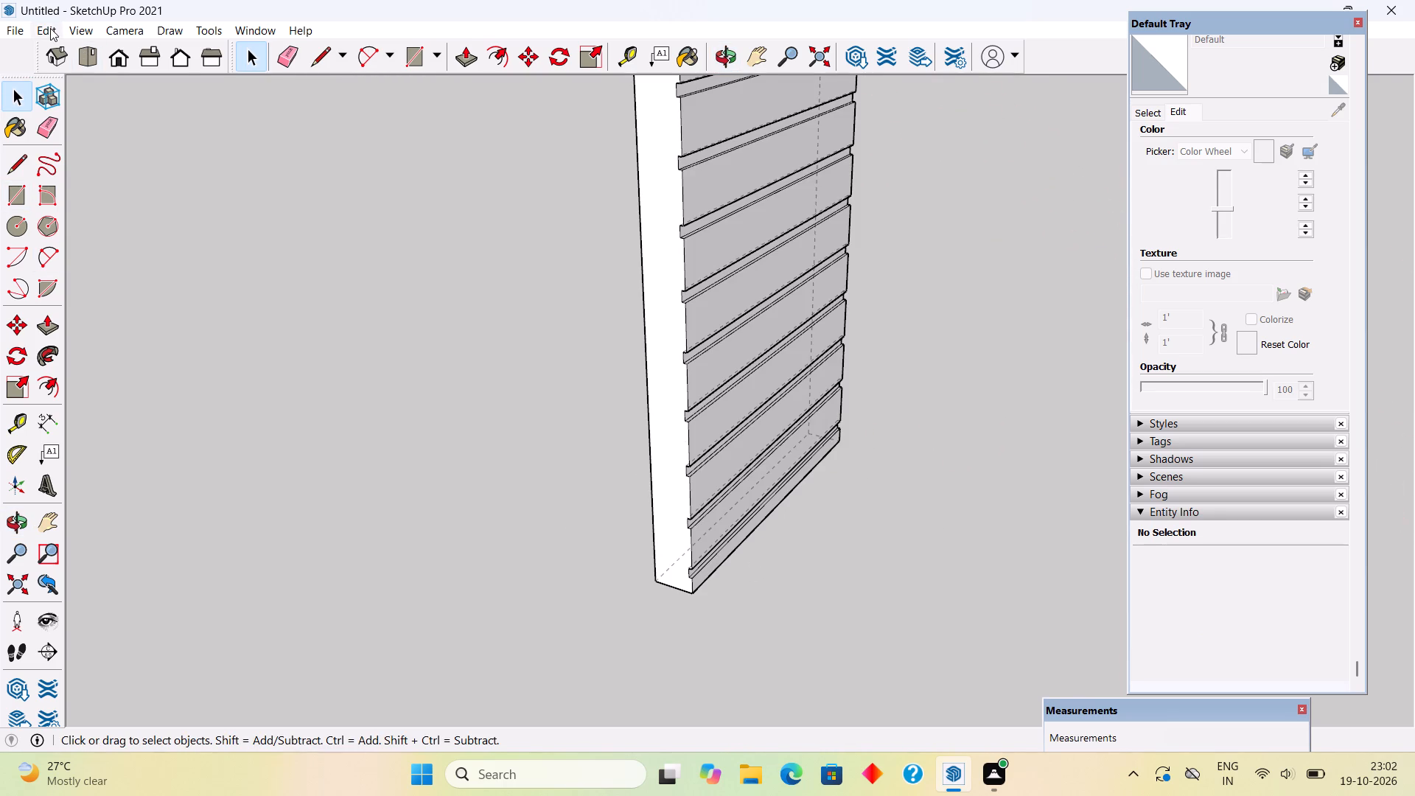
Delete all construction guides from the model.
{"action": "left_click", "coordinate": [50, 28]}
{"action": "left_click", "coordinate": [155, 187]}
Unhide the last hidden geometry to bring back the rest of the house.
{"action": "scroll", "coordinate": [454, 441], "scroll_direction": "down", "scroll_amount": 3}
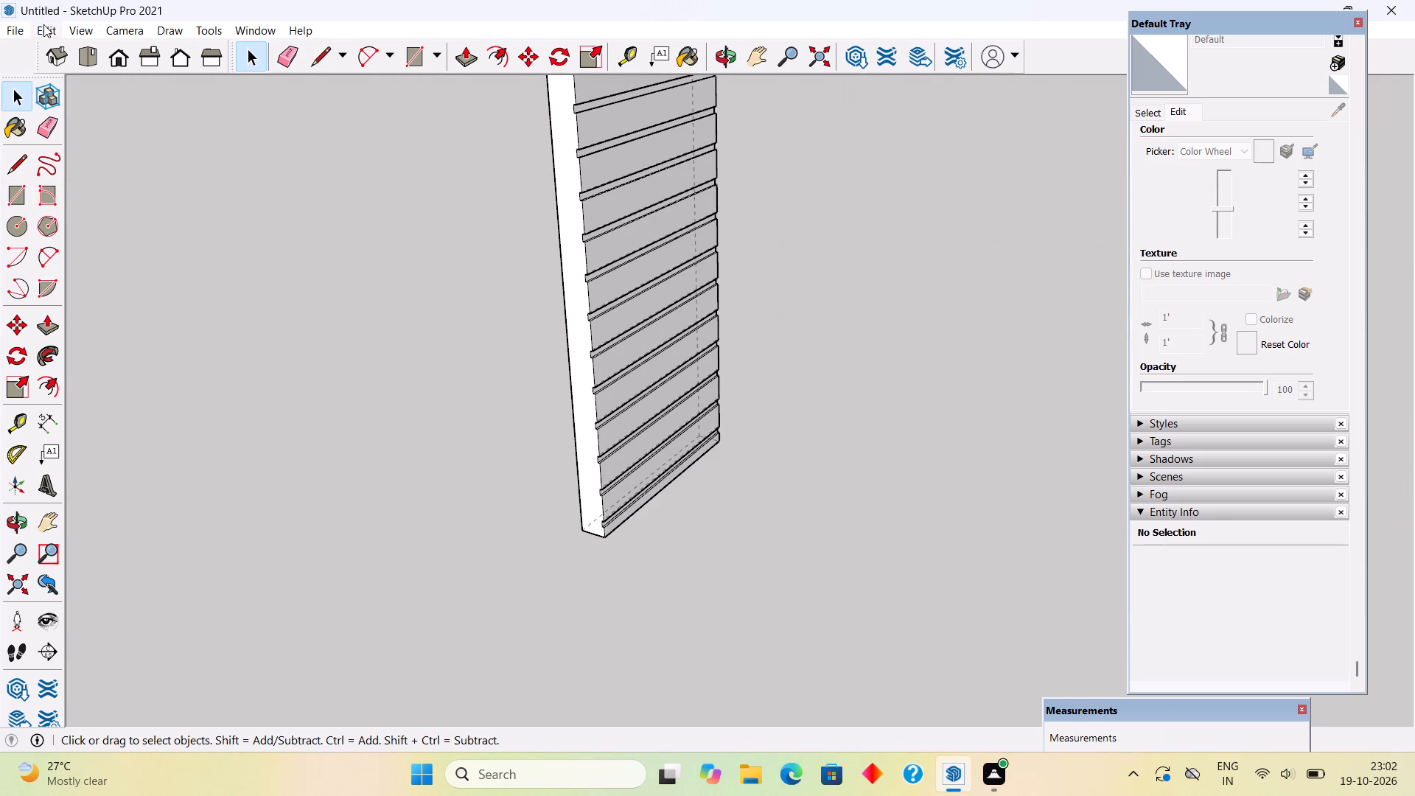
{"action": "left_click", "coordinate": [43, 26]}
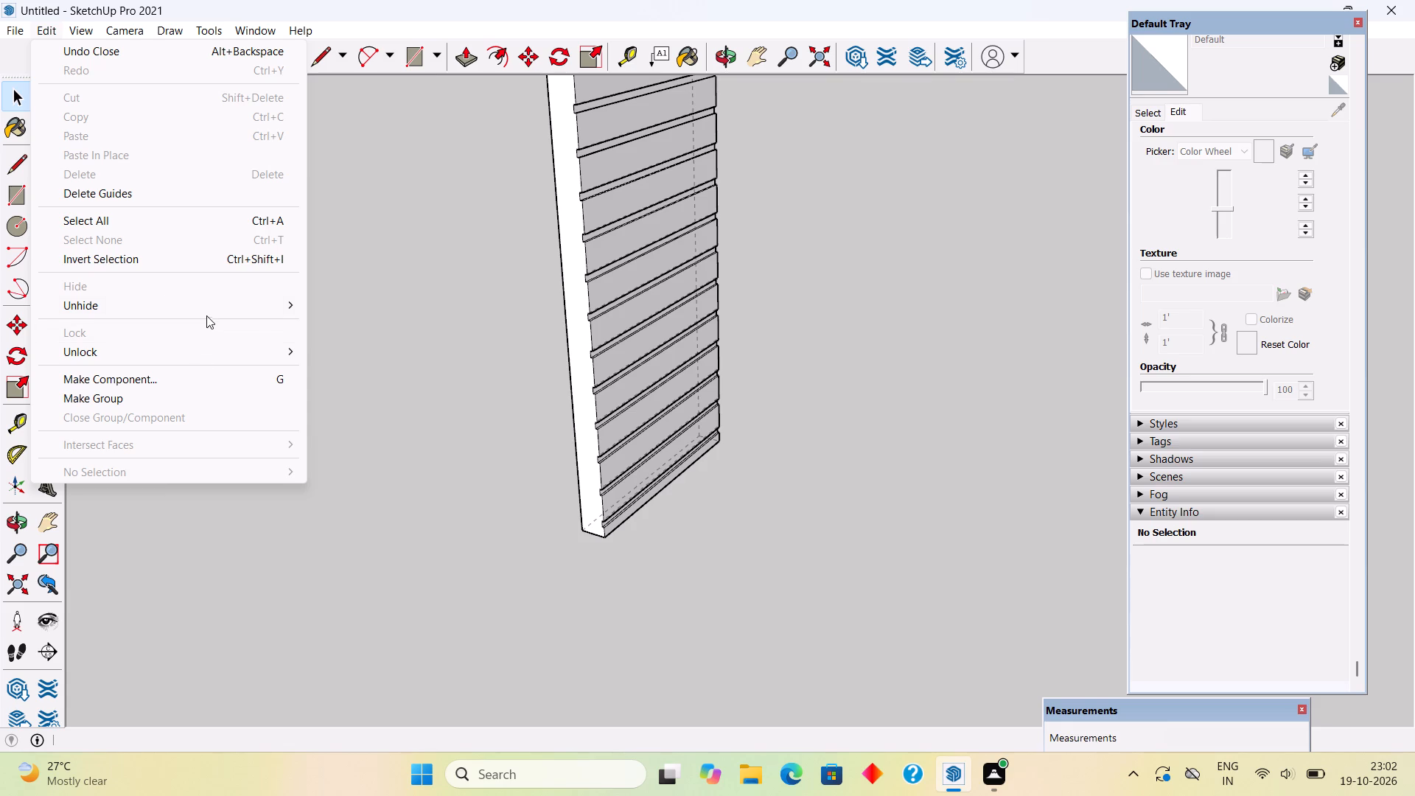
{"action": "left_click", "coordinate": [211, 307]}
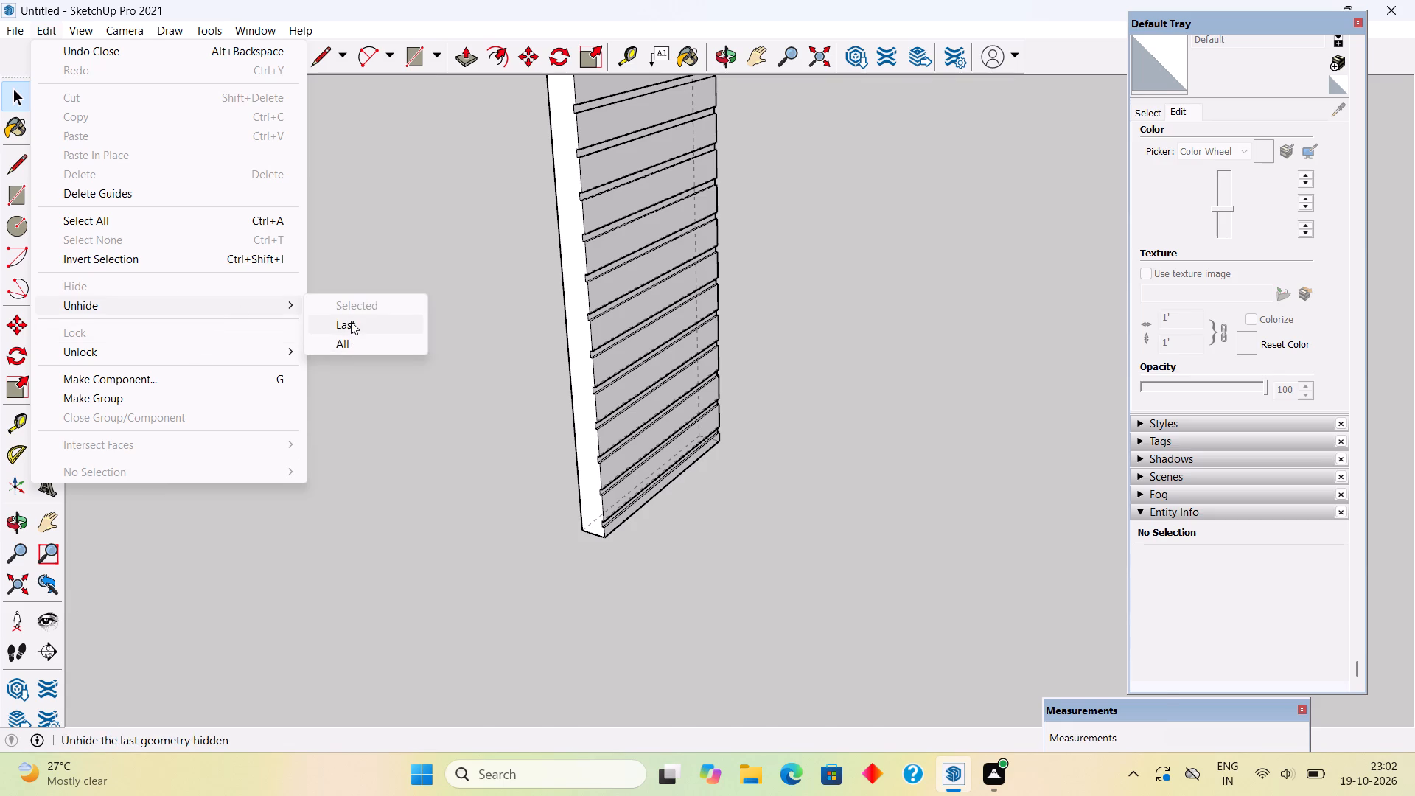
{"action": "left_click", "coordinate": [351, 321]}
Examine the whole house from the front, side and rear, checking how its walls and edges are displayed.
{"action": "scroll", "coordinate": [420, 391], "scroll_direction": "down", "scroll_amount": 13}
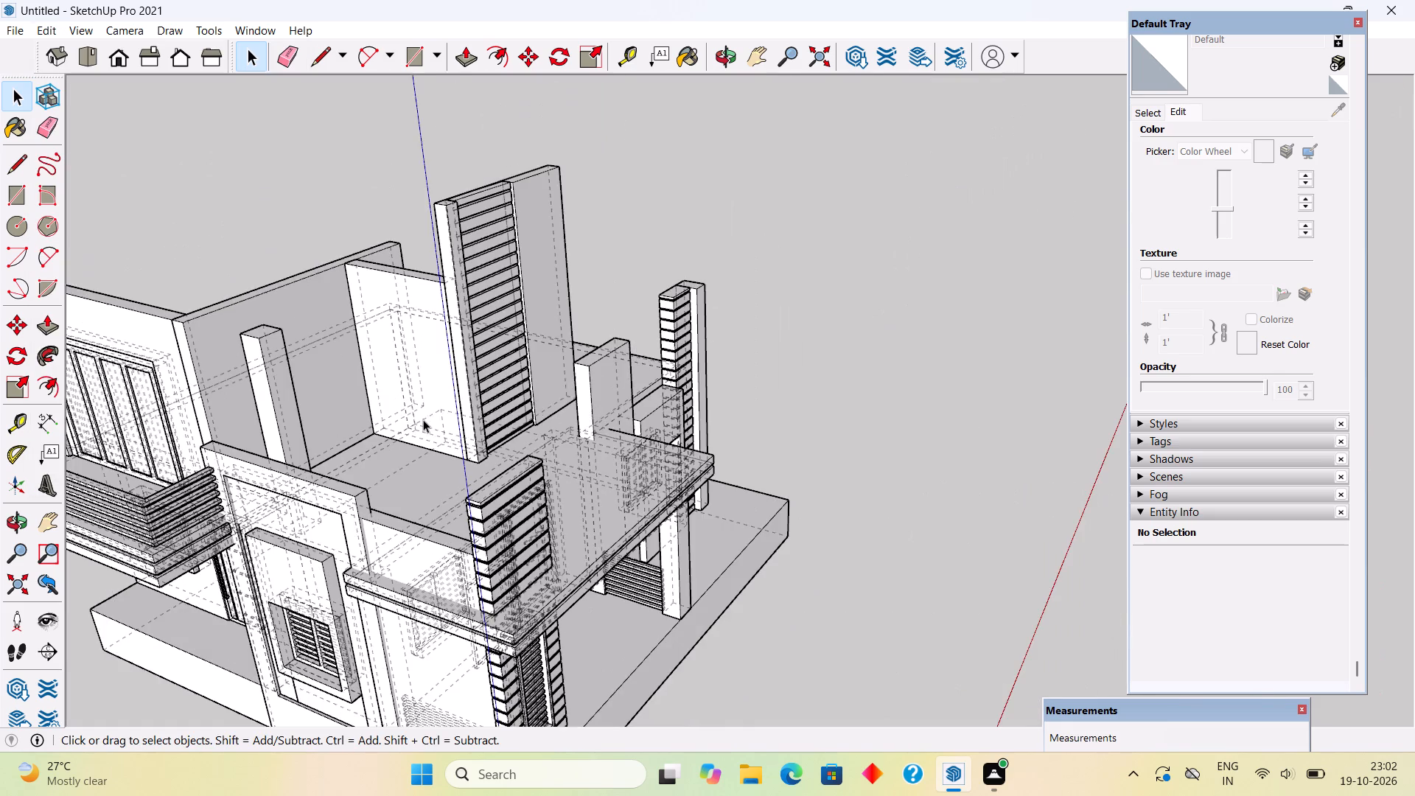
{"action": "scroll", "coordinate": [423, 419], "scroll_direction": "down", "scroll_amount": 5}
{"action": "middle_click_drag", "start_coordinate": [344, 615], "coordinate": [338, 570]}
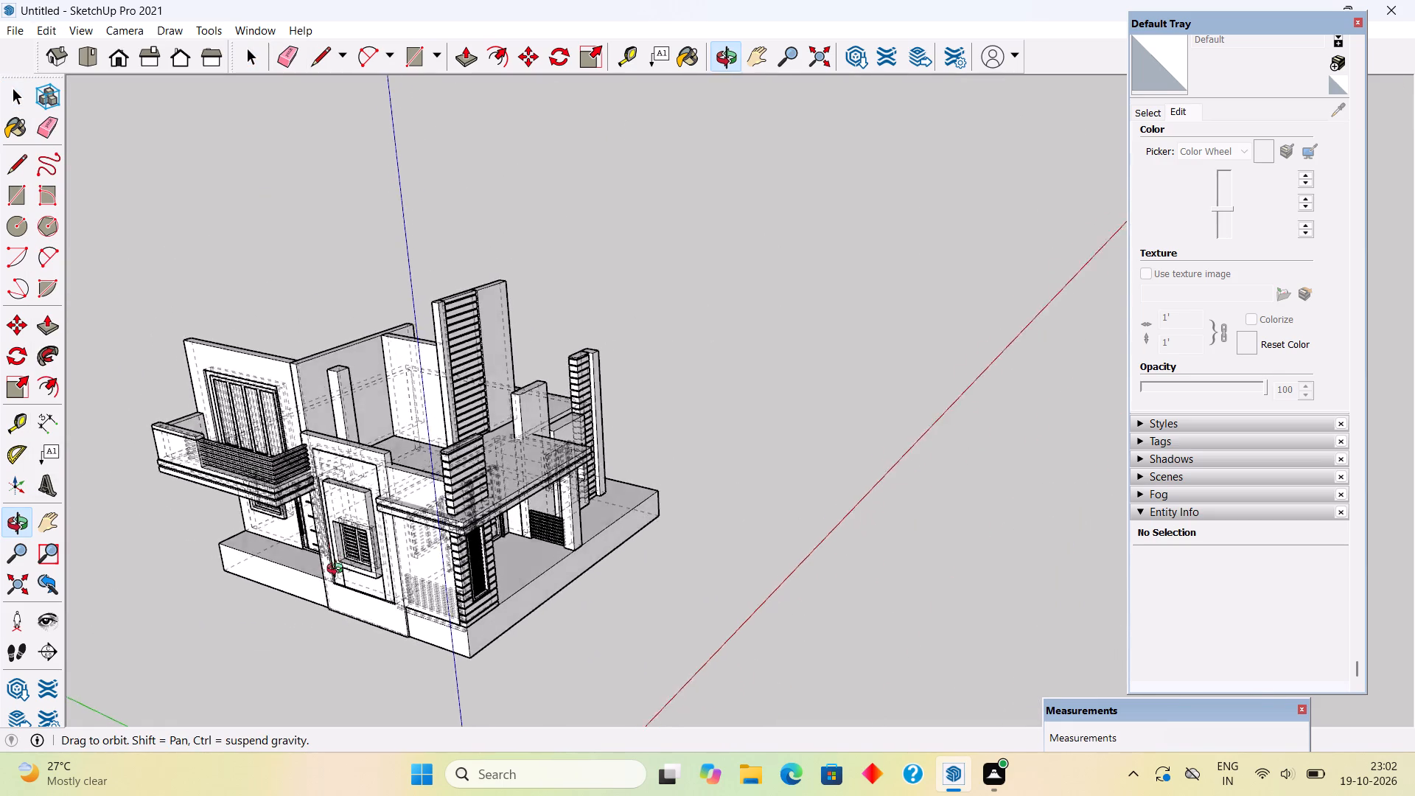
{"action": "middle_click_drag", "start_coordinate": [338, 570], "coordinate": [643, 436]}
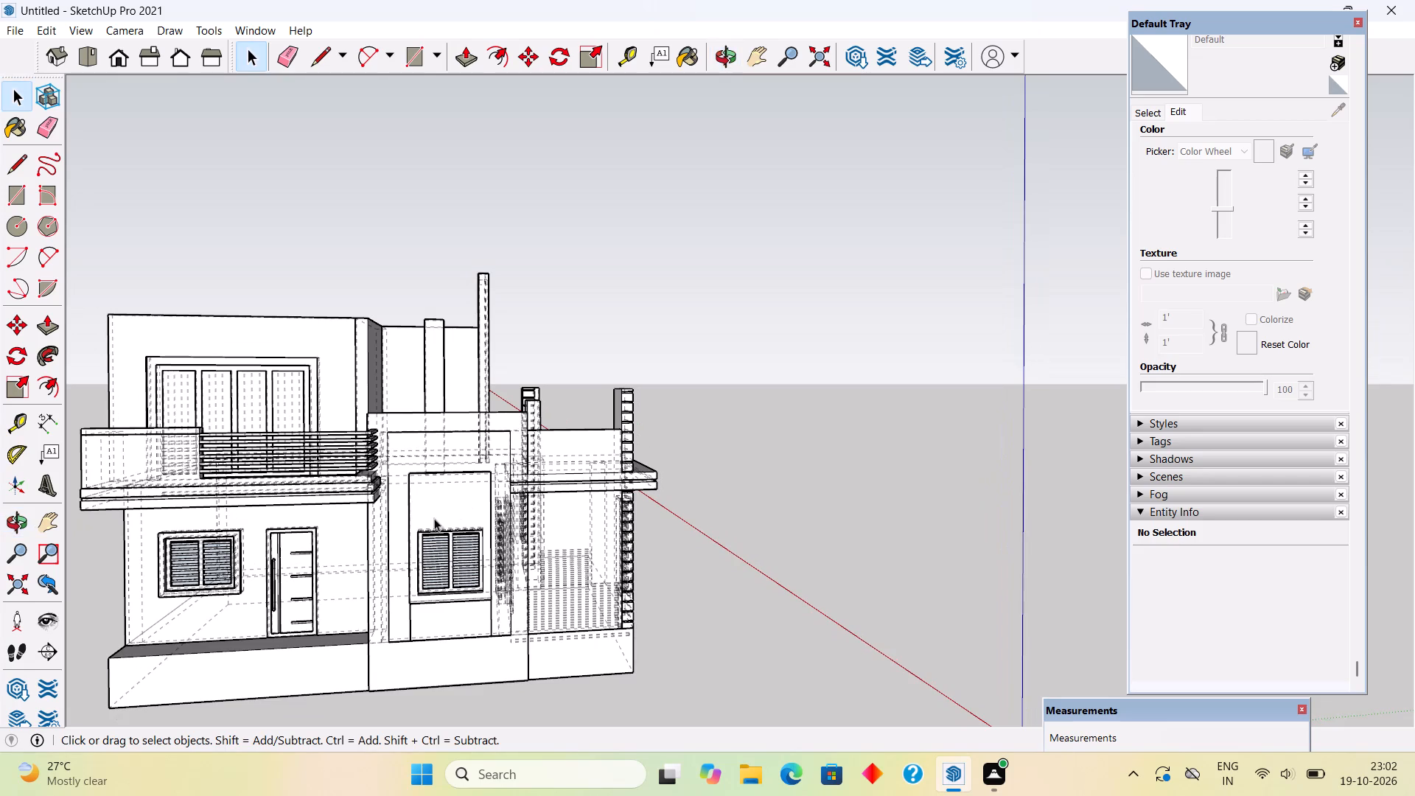
{"action": "scroll", "coordinate": [422, 517], "scroll_direction": "down", "scroll_amount": 5}
{"action": "scroll", "coordinate": [213, 587], "scroll_direction": "up", "scroll_amount": 8}
{"action": "middle_click_drag", "start_coordinate": [209, 438], "coordinate": [200, 421]}
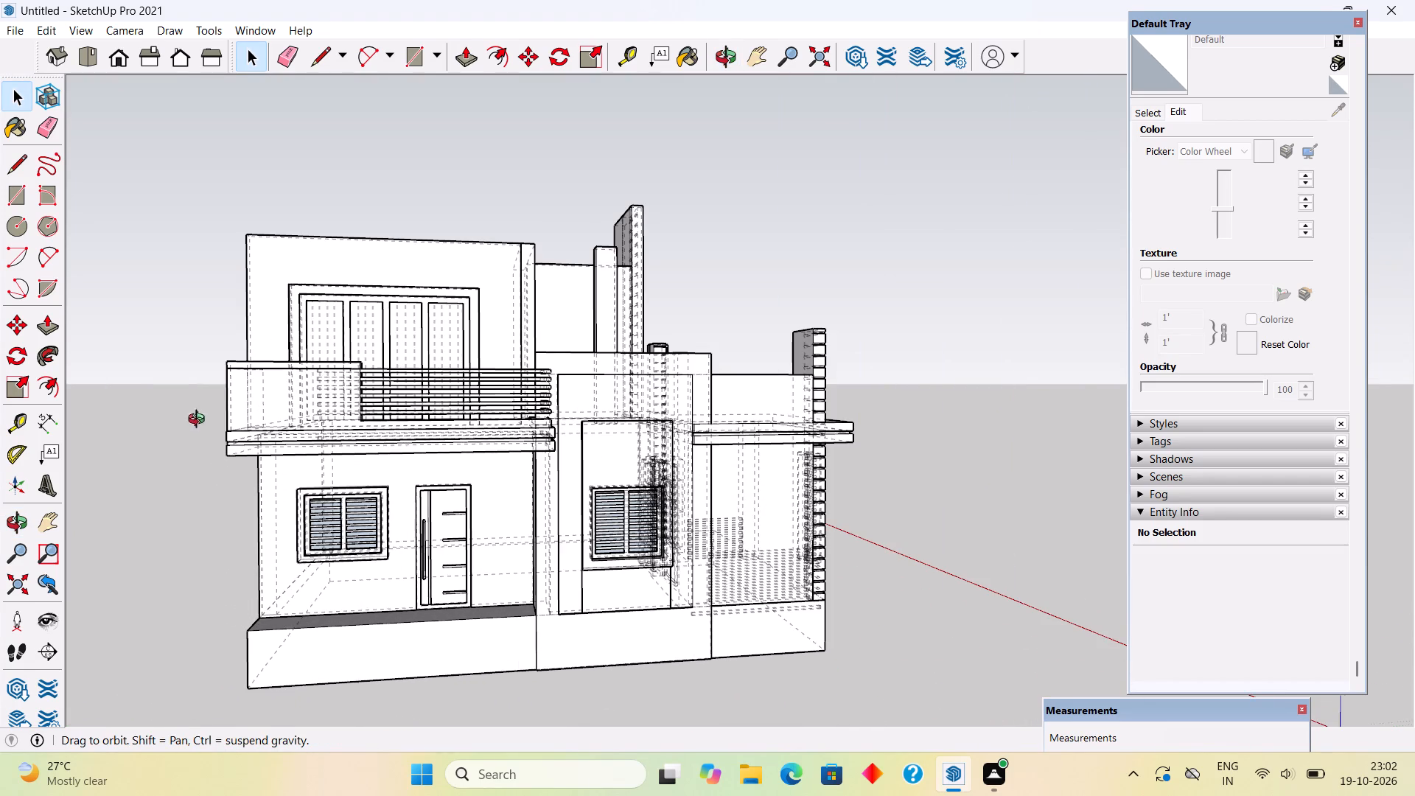
{"action": "middle_click_drag", "start_coordinate": [200, 421], "coordinate": [742, 433]}
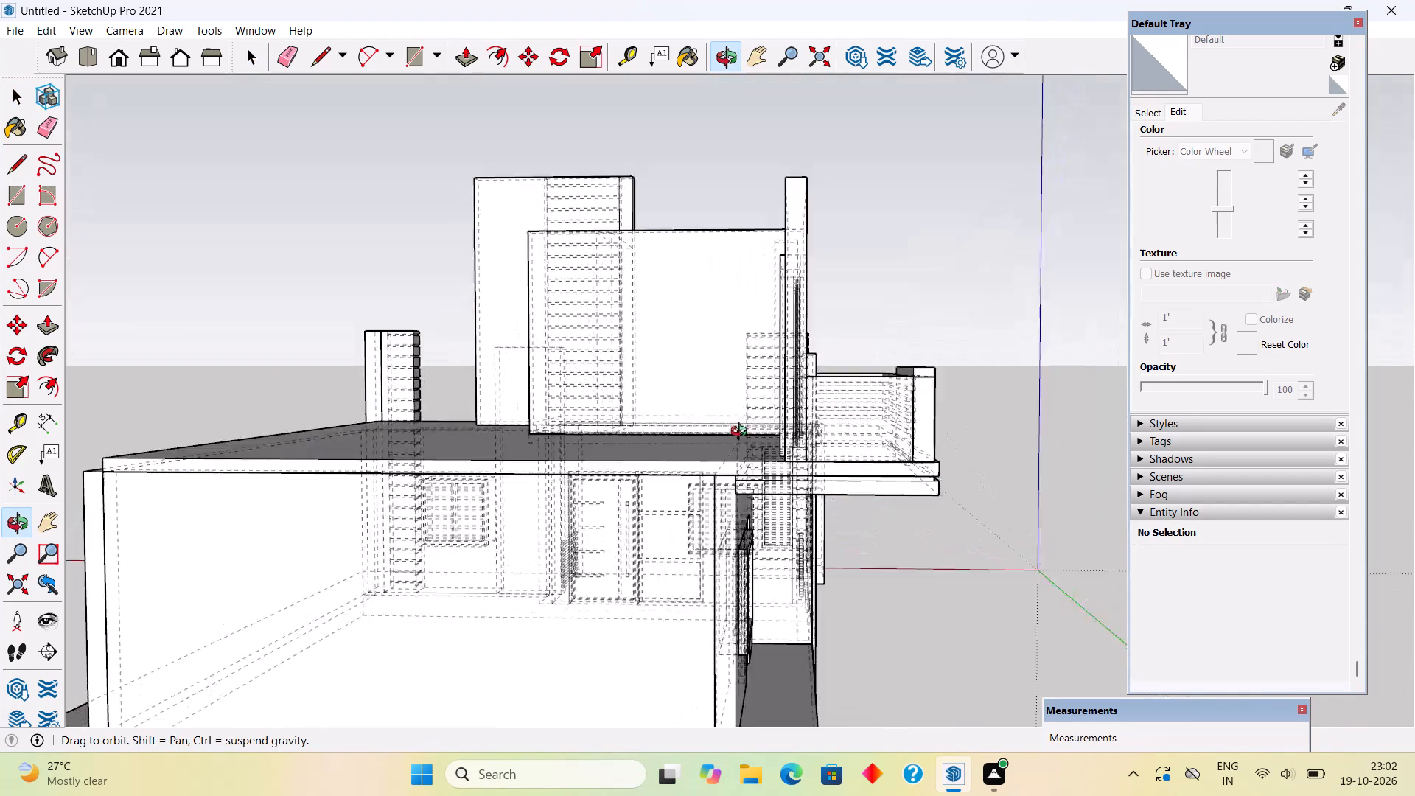
{"action": "middle_click_drag", "start_coordinate": [742, 433], "coordinate": [427, 411]}
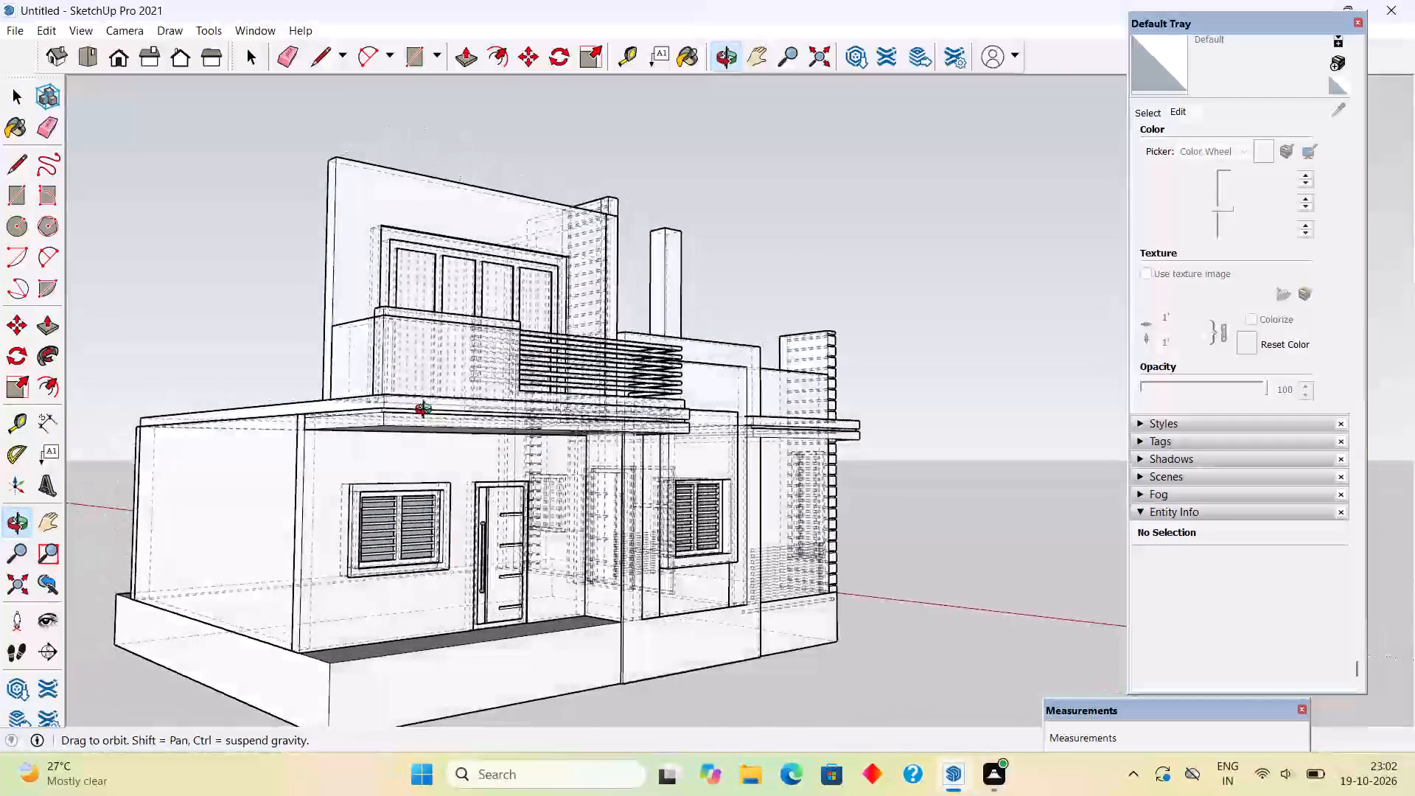
{"action": "middle_click_drag", "start_coordinate": [427, 411], "coordinate": [598, 405]}
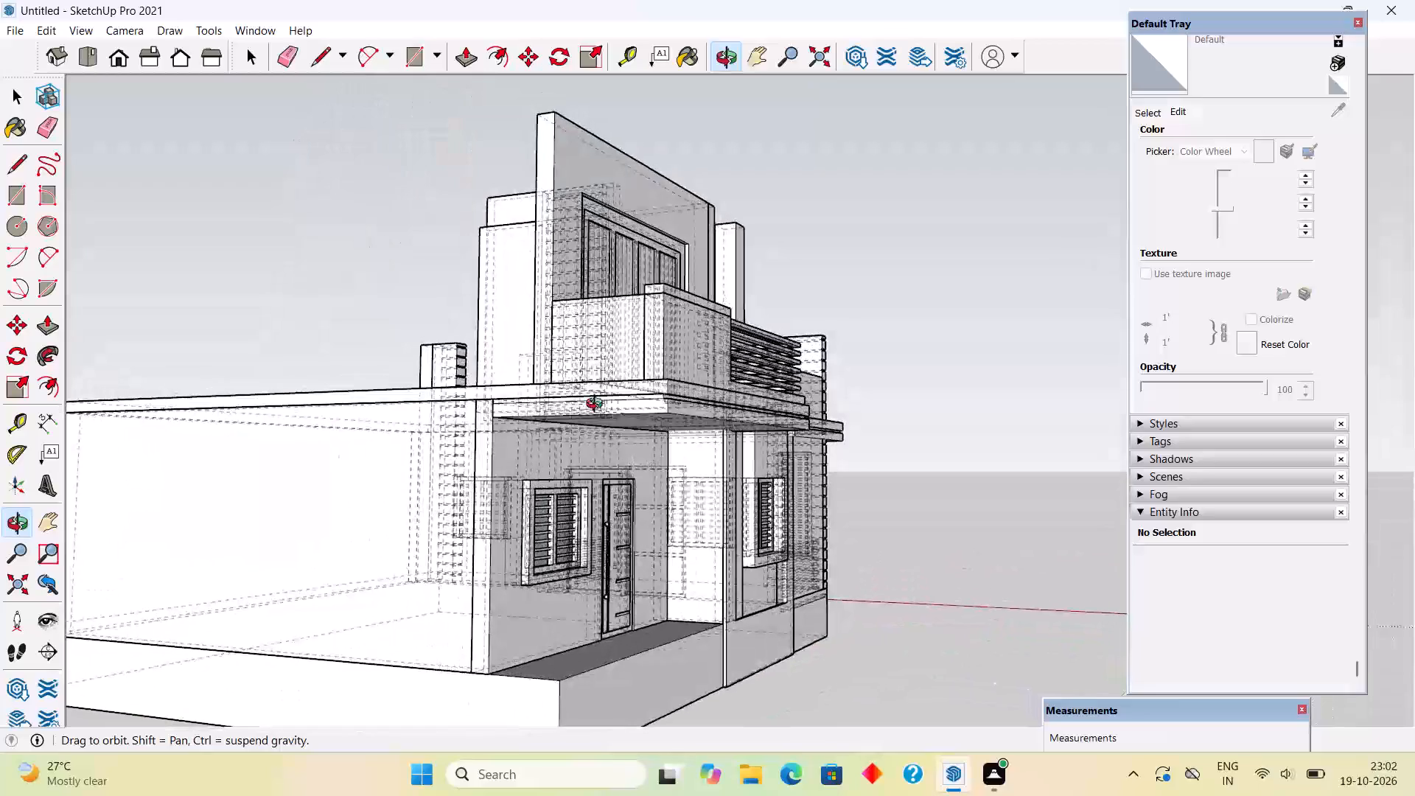
{"action": "middle_click_drag", "start_coordinate": [598, 405], "coordinate": [598, 406]}
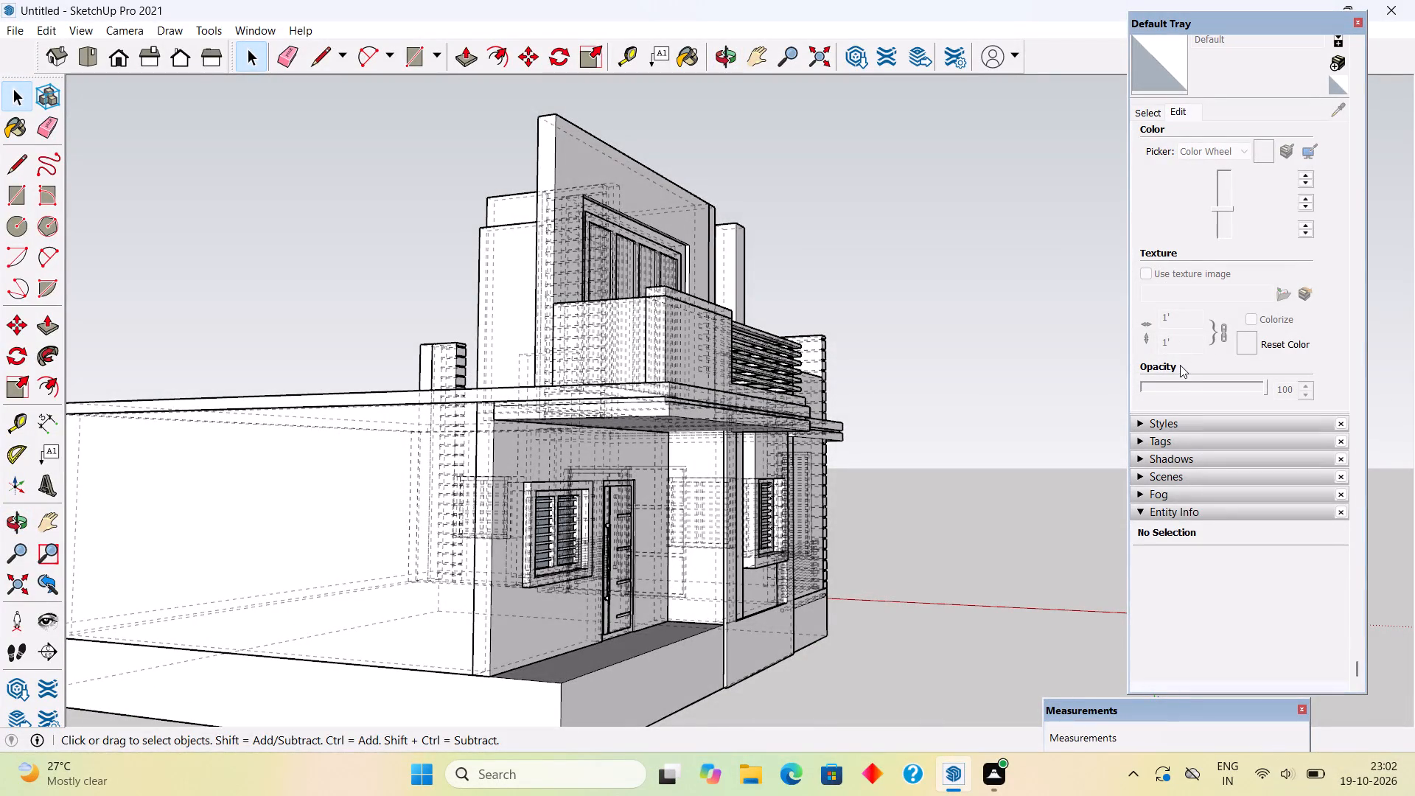
Paint the tall upper-storey wall around the large window with white Color M00 from the Colors collection.
{"action": "left_click", "coordinate": [1175, 385]}
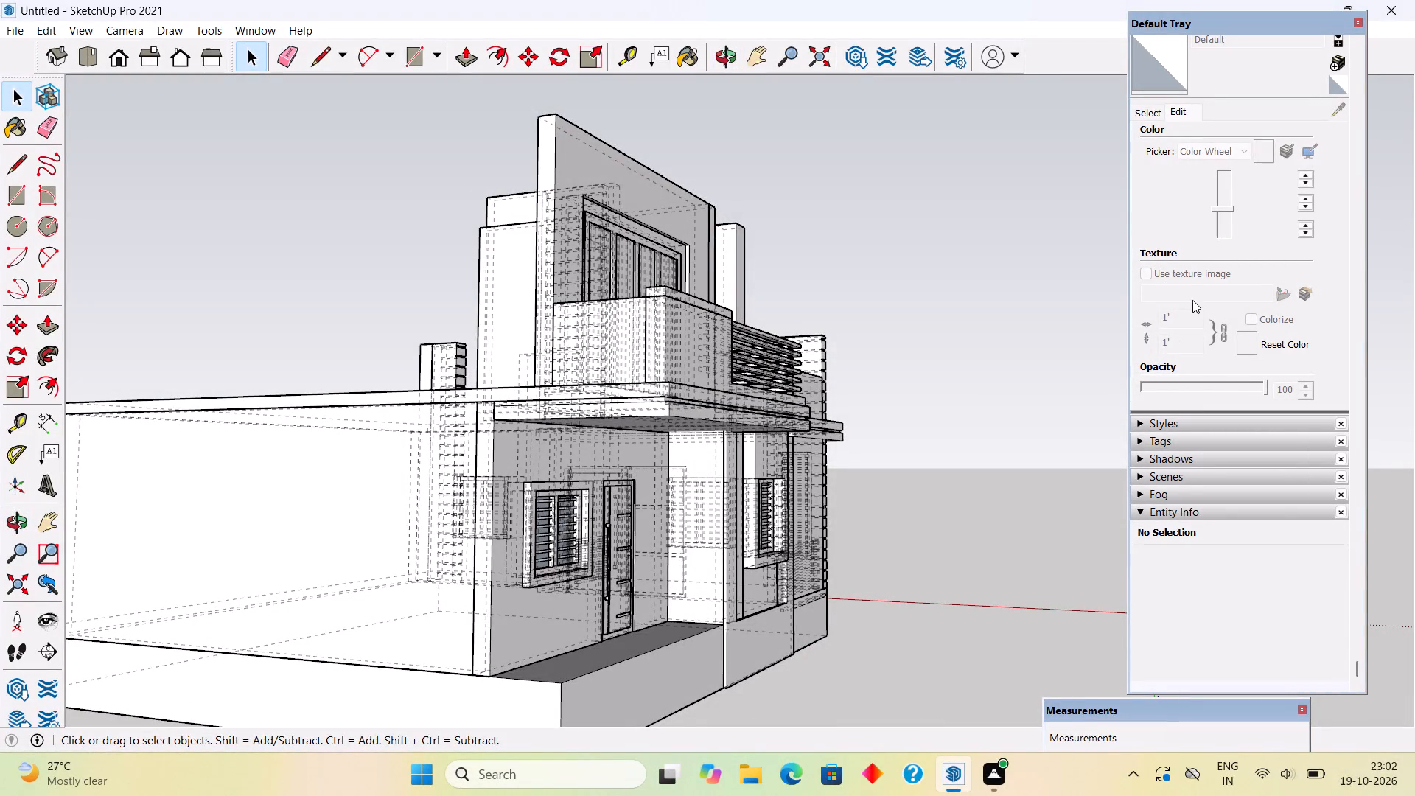
{"action": "left_click", "coordinate": [1146, 119]}
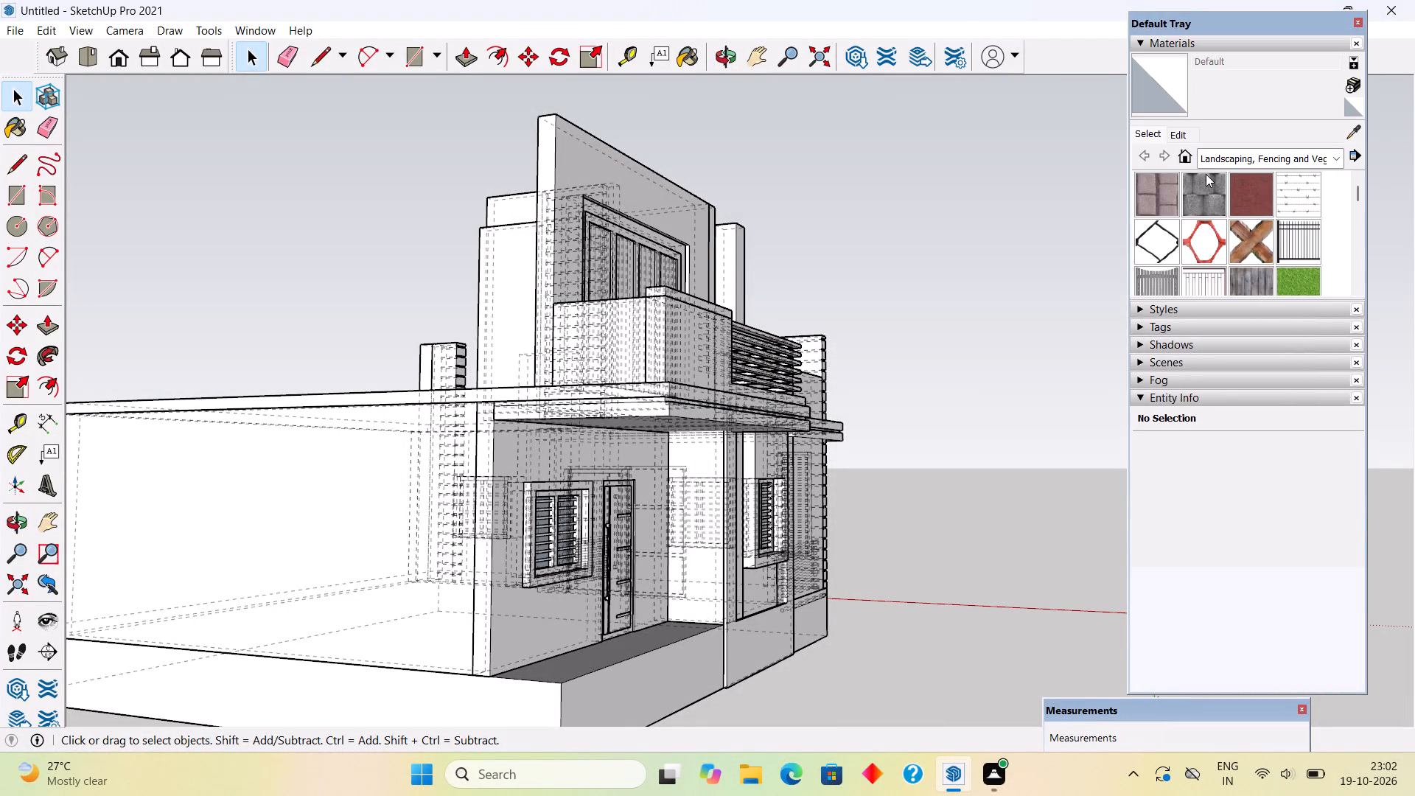
{"action": "left_click", "coordinate": [1223, 158]}
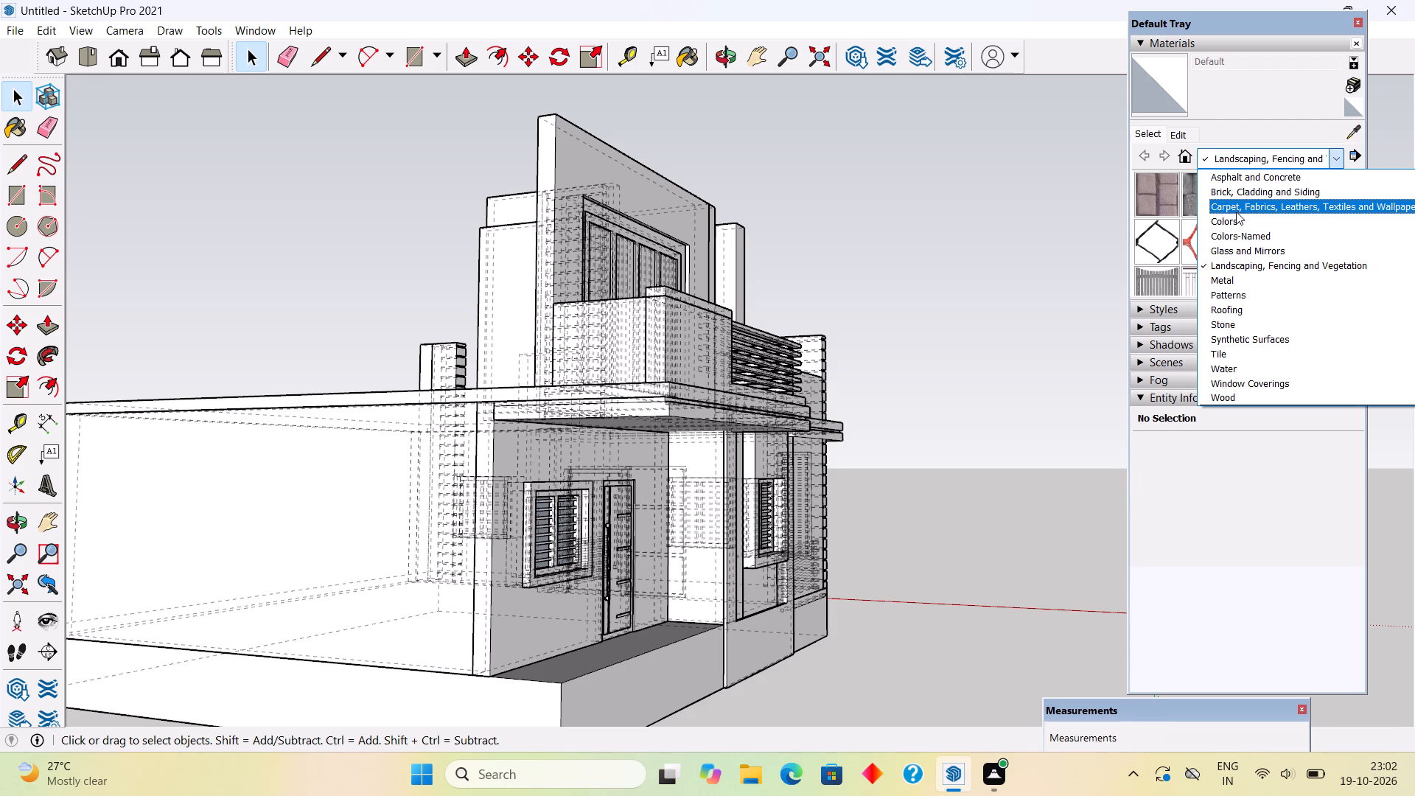
{"action": "left_click", "coordinate": [1238, 224]}
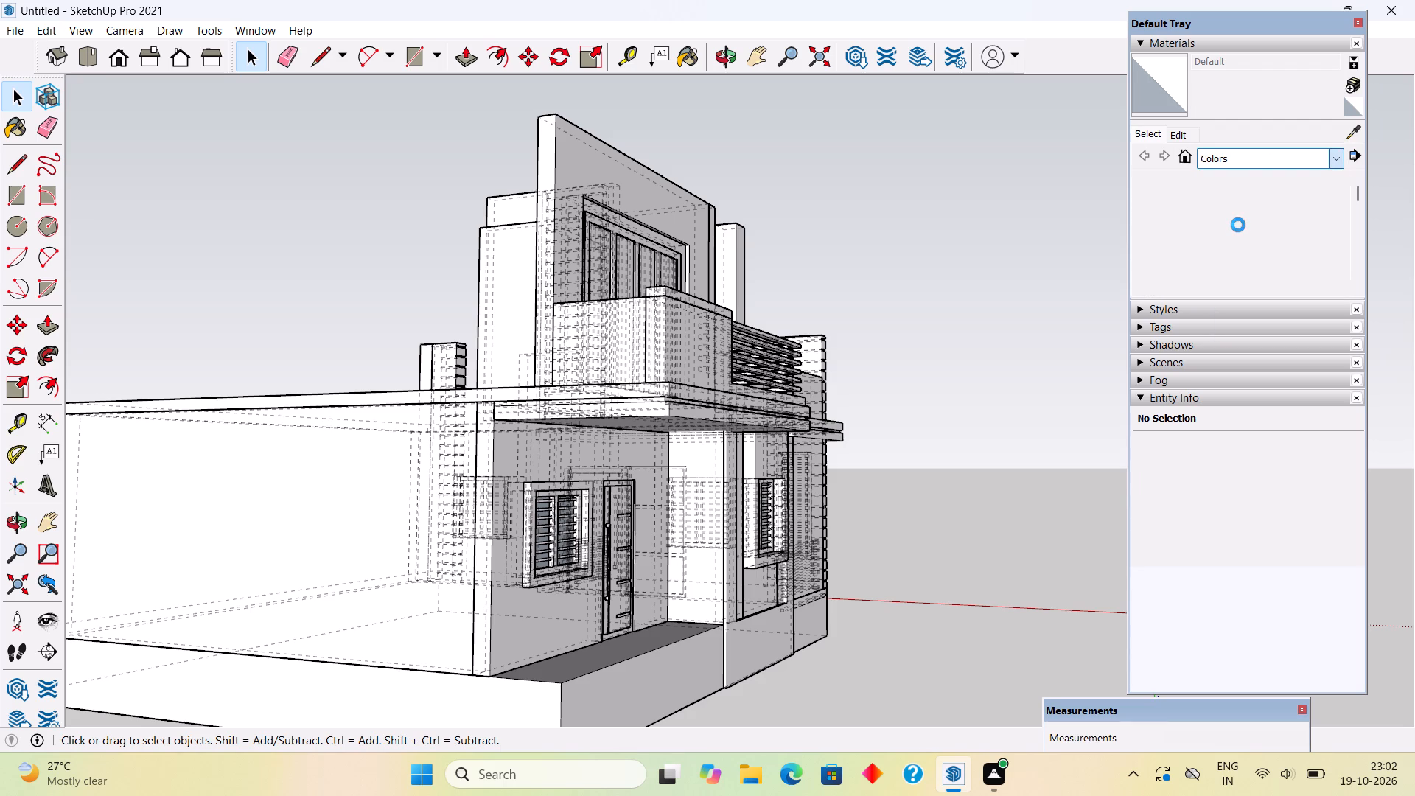
{"action": "scroll", "coordinate": [1206, 213], "scroll_direction": "down", "scroll_amount": 6}
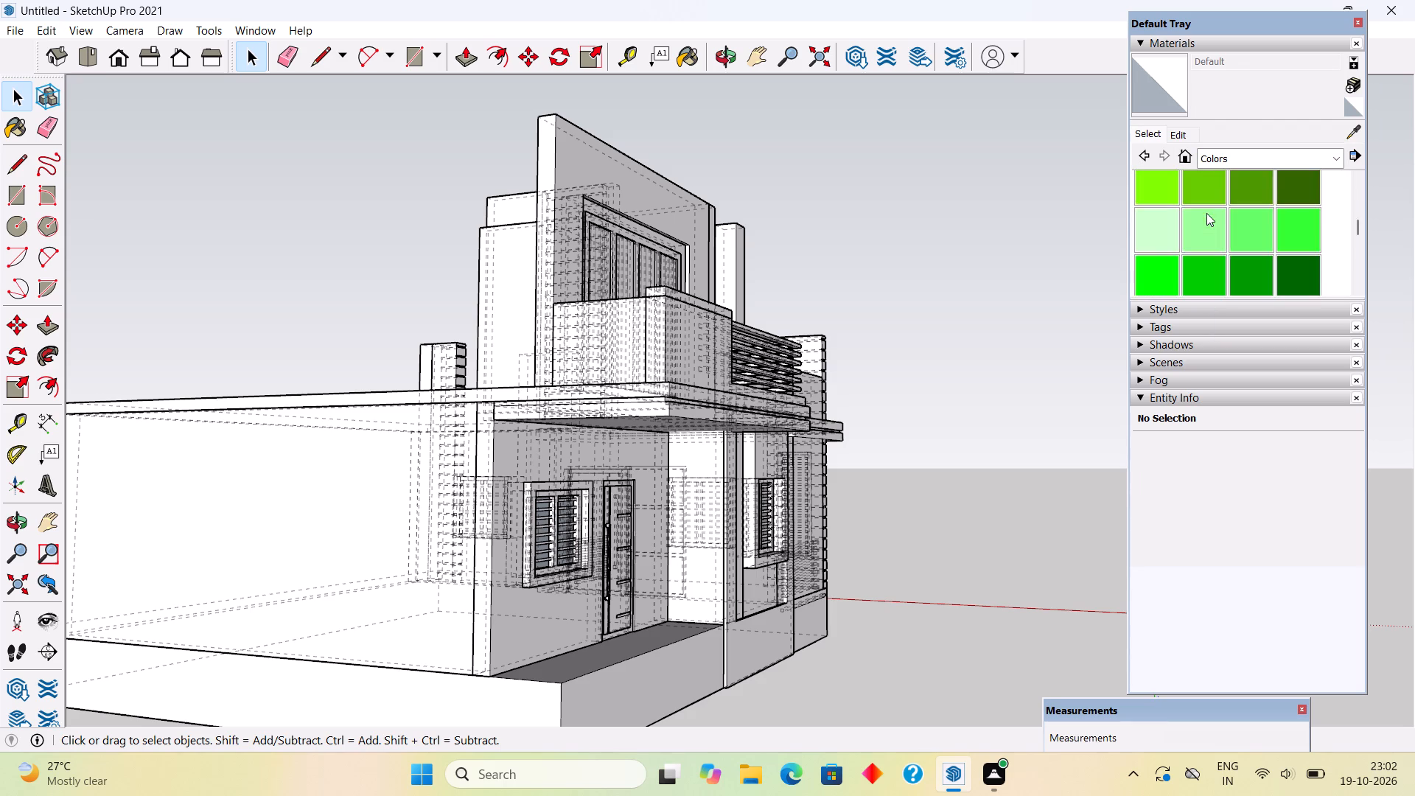
{"action": "scroll", "coordinate": [1206, 213], "scroll_direction": "down", "scroll_amount": 6}
{"action": "left_click", "coordinate": [1143, 269]}
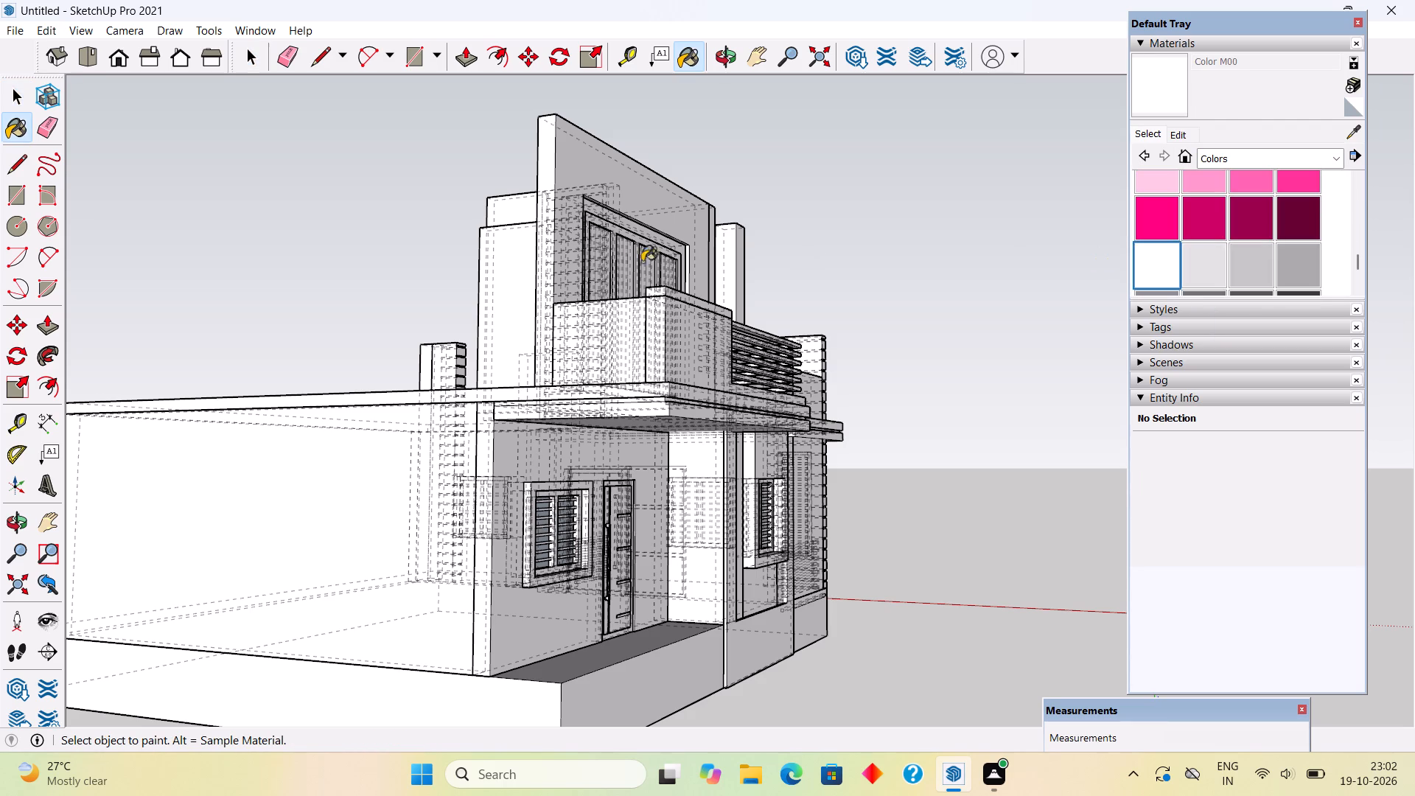
{"action": "left_click", "coordinate": [566, 196]}
{"action": "left_click", "coordinate": [565, 174]}
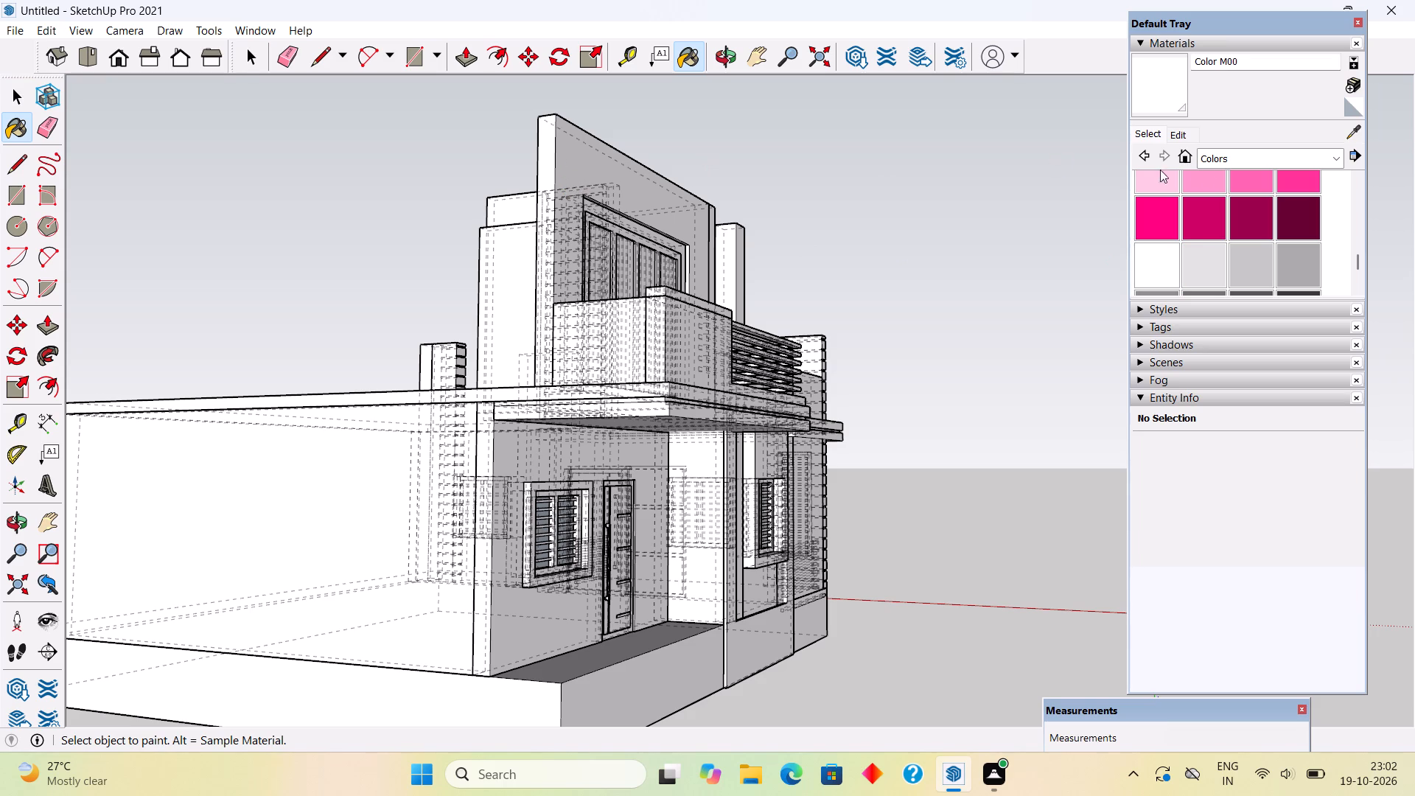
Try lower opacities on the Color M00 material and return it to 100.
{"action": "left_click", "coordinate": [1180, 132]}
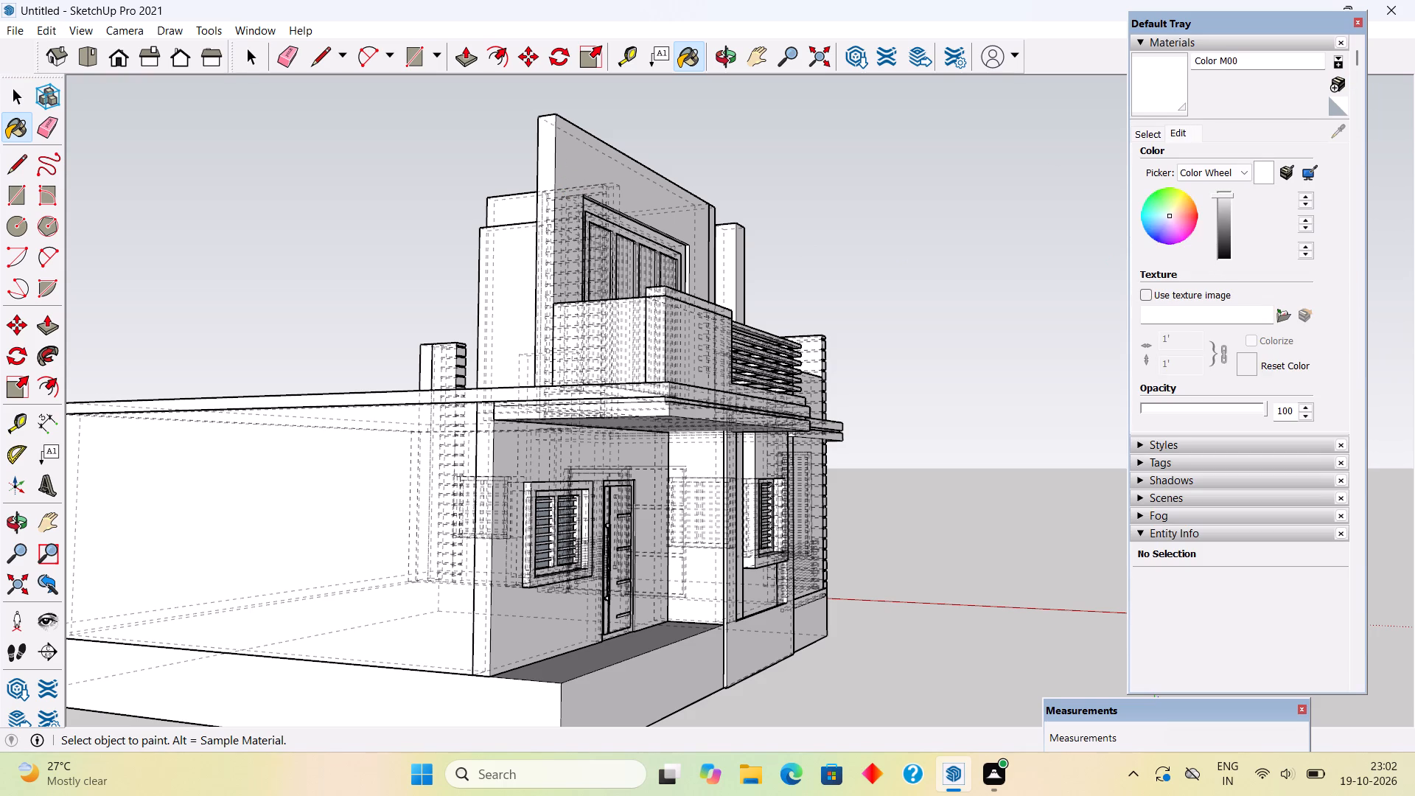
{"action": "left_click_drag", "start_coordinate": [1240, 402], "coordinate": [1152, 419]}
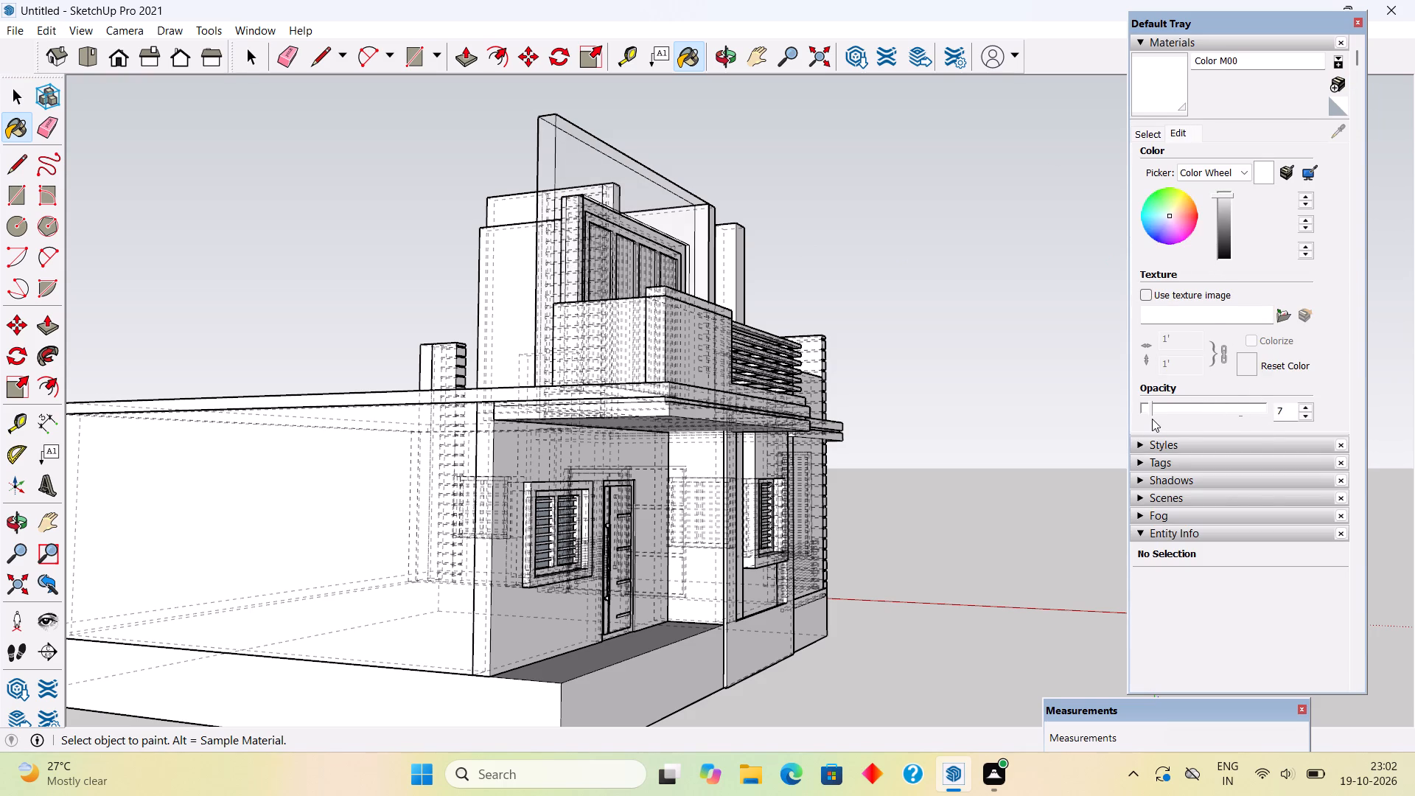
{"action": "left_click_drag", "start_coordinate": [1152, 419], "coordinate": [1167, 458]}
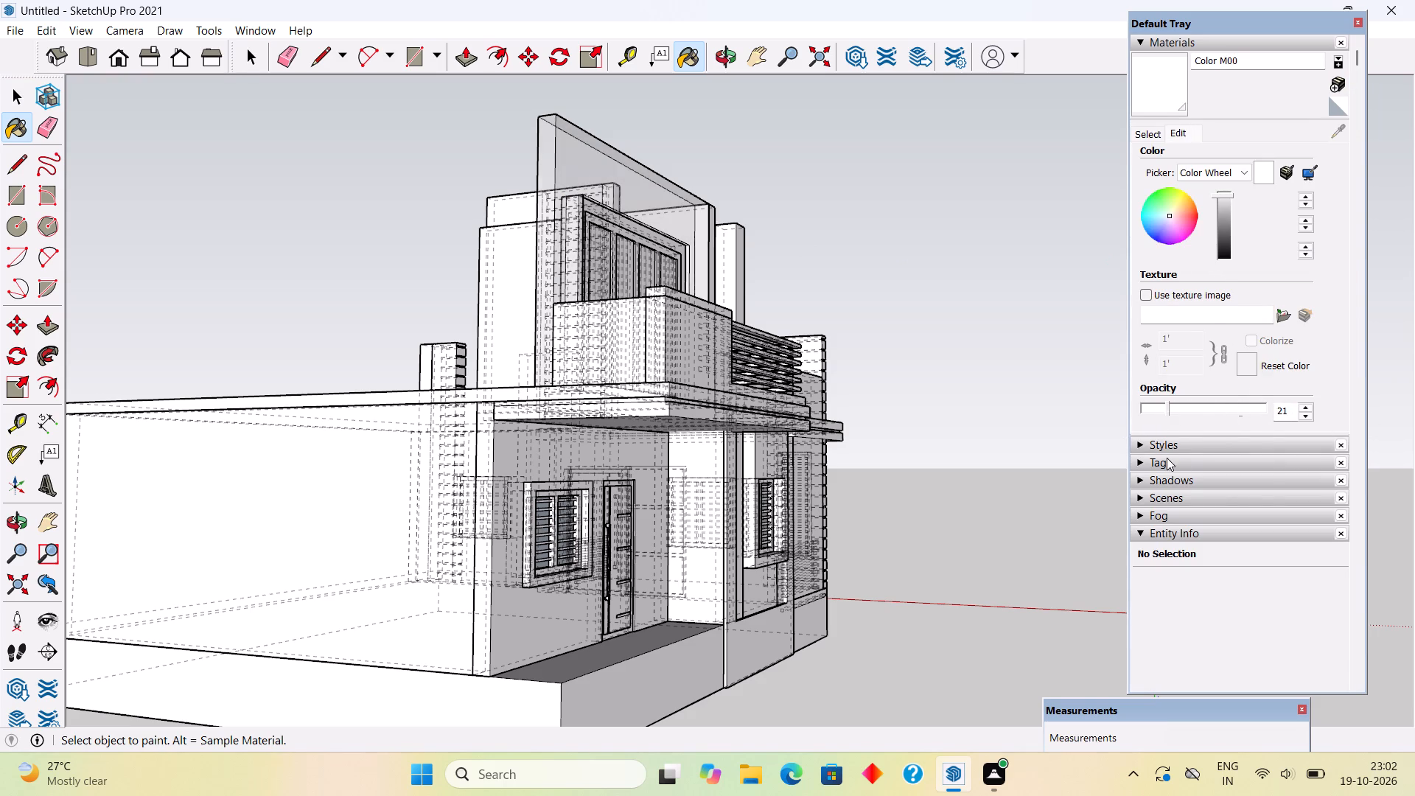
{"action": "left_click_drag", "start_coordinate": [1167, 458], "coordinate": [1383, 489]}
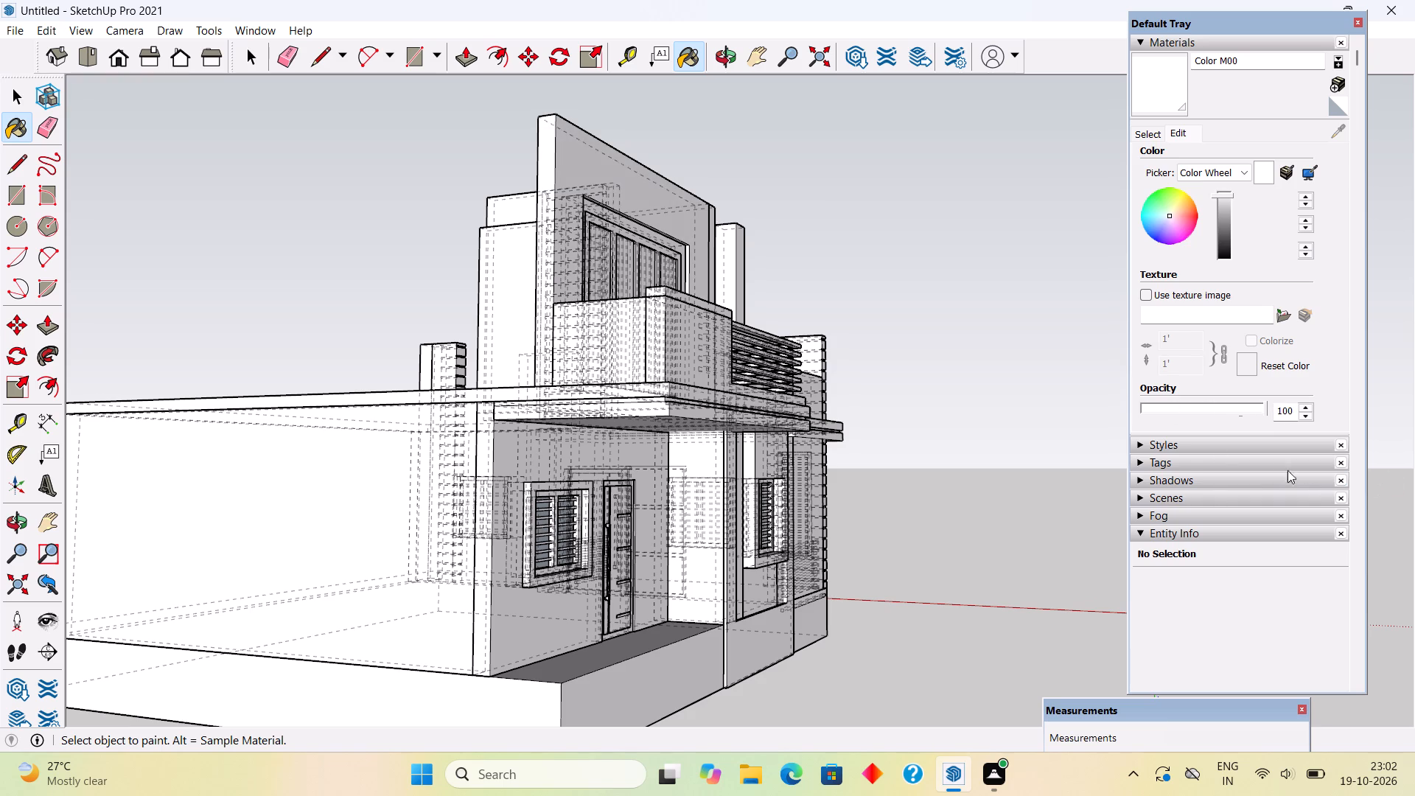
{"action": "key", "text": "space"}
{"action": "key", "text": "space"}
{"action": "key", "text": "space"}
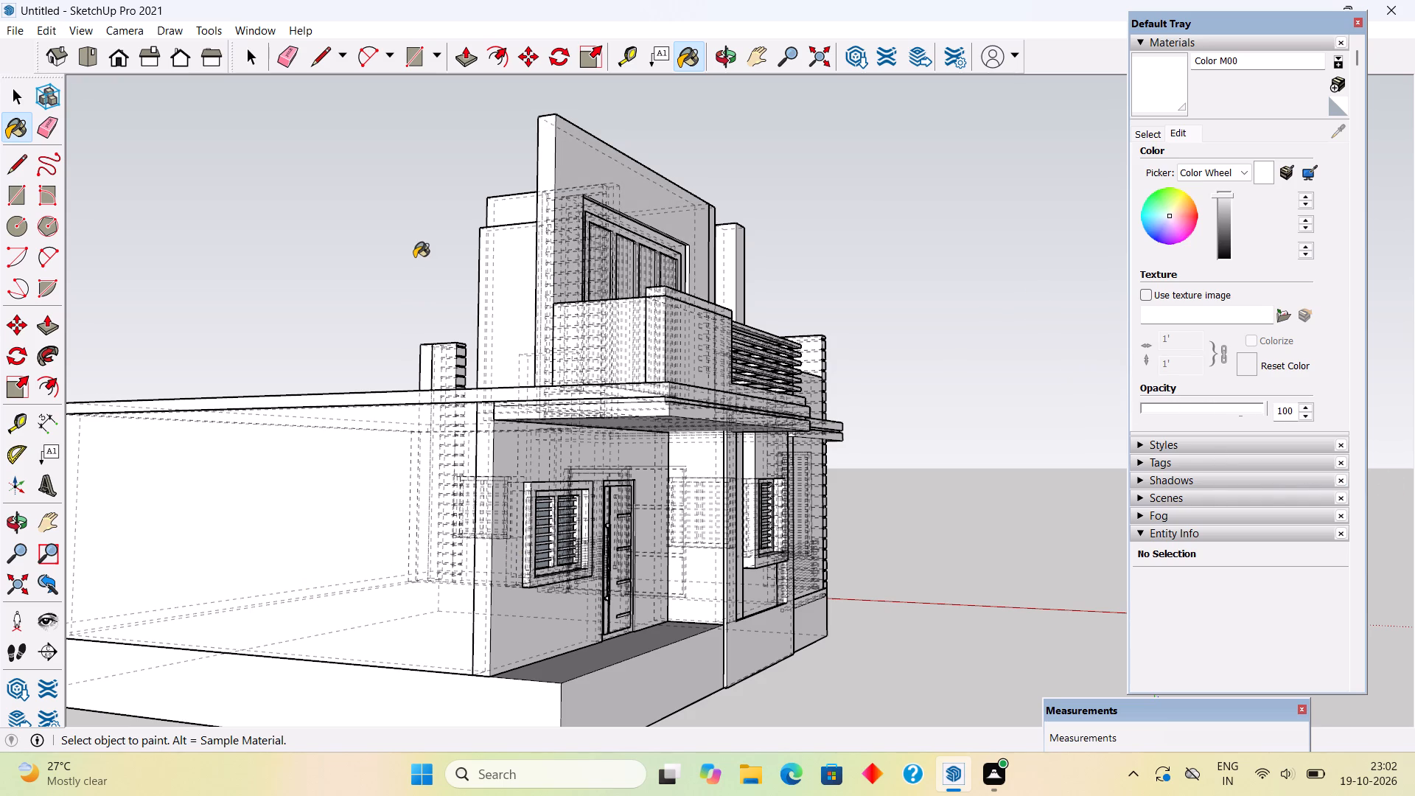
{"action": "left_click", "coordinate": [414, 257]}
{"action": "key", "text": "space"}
Open the house's base plinth group, examine it from below and from the front, and close it again.
{"action": "left_click", "coordinate": [349, 584]}
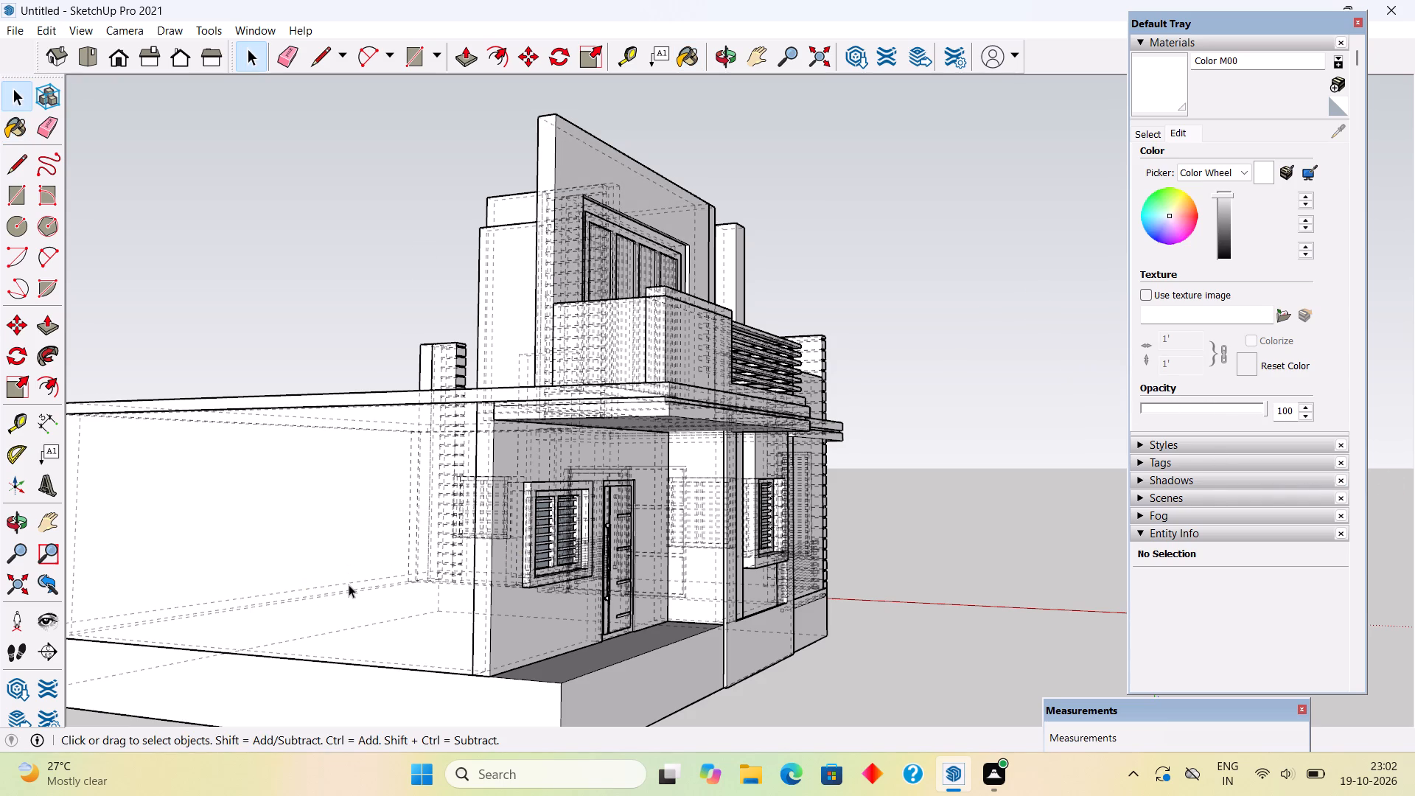
{"action": "triple_click", "coordinate": [349, 584]}
{"action": "left_click", "coordinate": [349, 584]}
{"action": "middle_click_drag", "start_coordinate": [352, 542], "coordinate": [346, 522]}
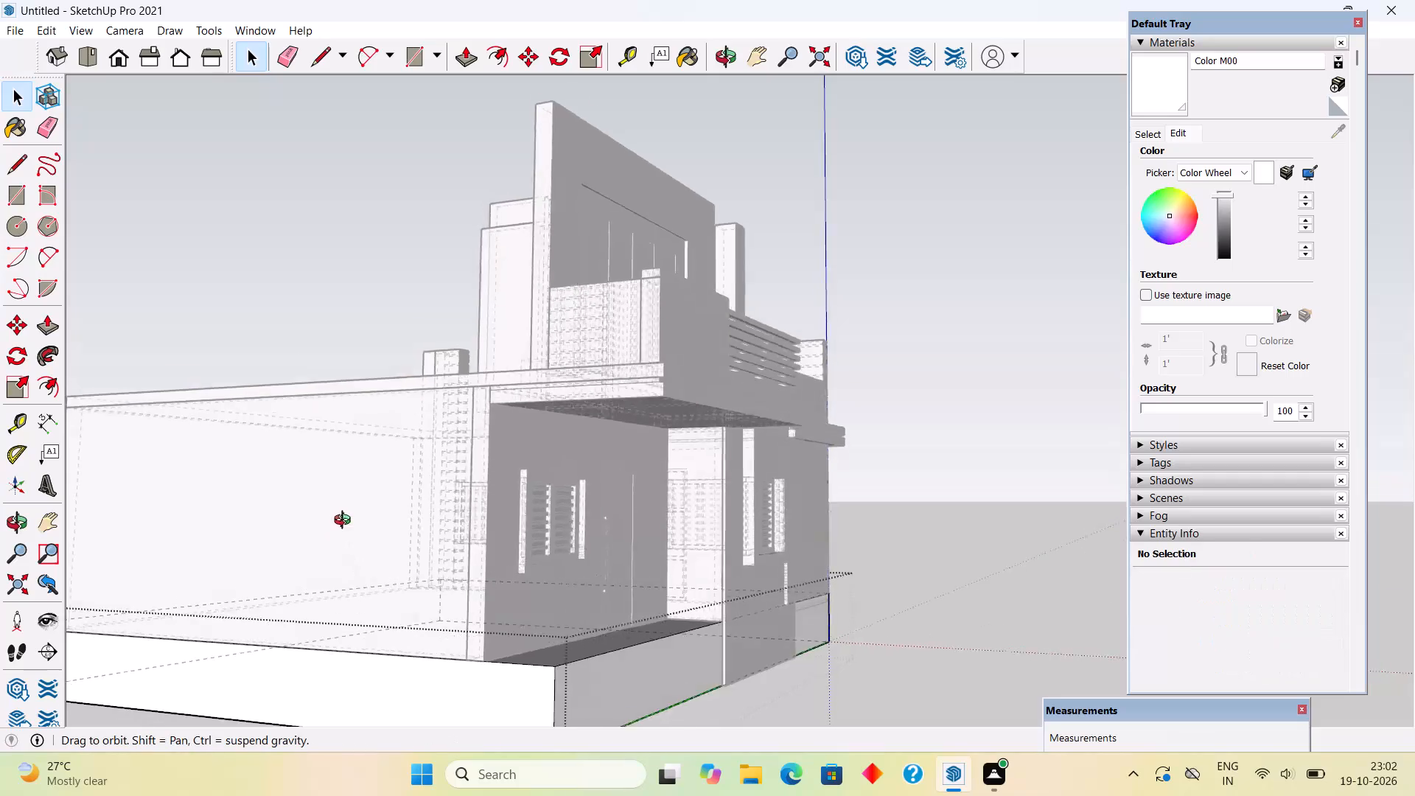
{"action": "middle_click_drag", "start_coordinate": [346, 522], "coordinate": [657, 392]}
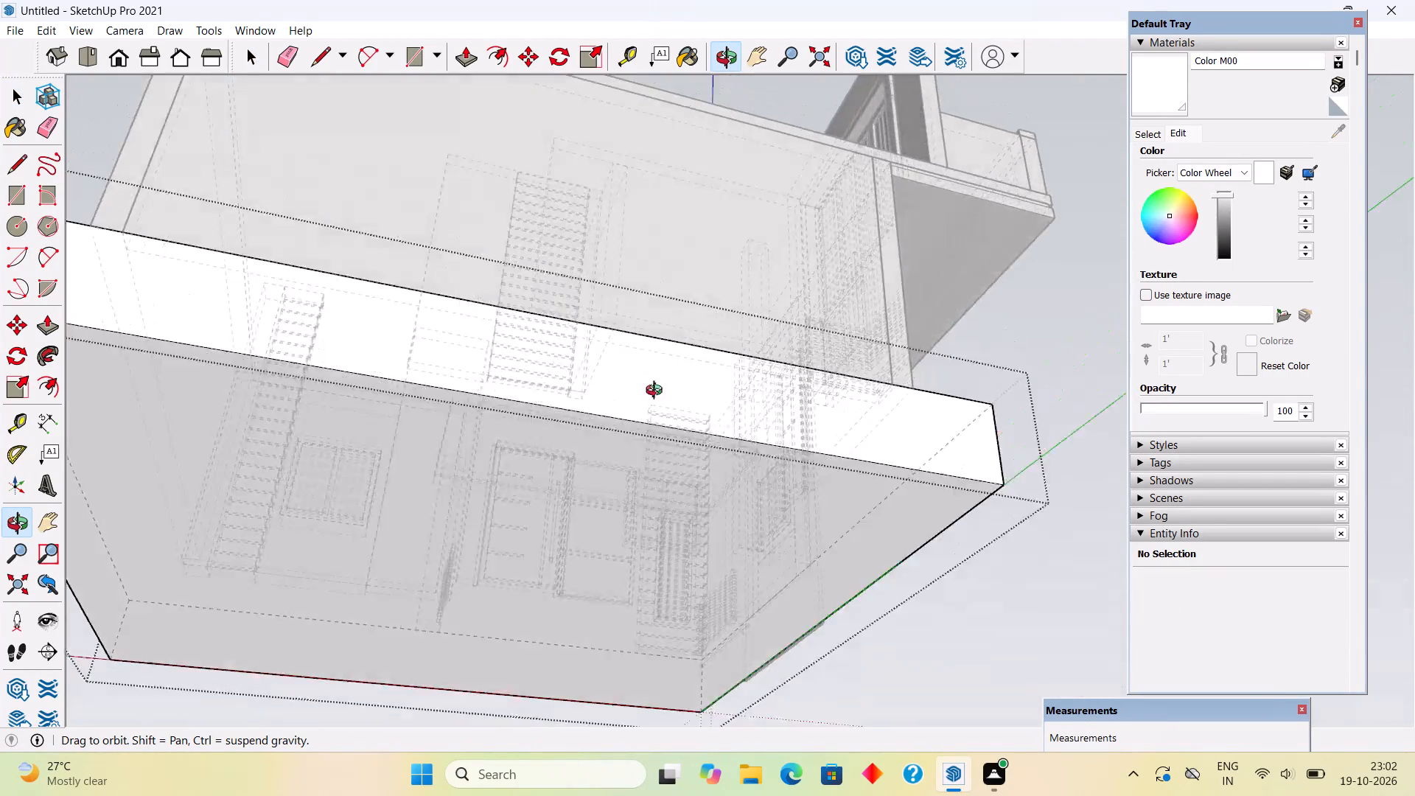
{"action": "middle_click_drag", "start_coordinate": [657, 392], "coordinate": [405, 555]}
{"action": "middle_click_drag", "start_coordinate": [632, 520], "coordinate": [52, 590]}
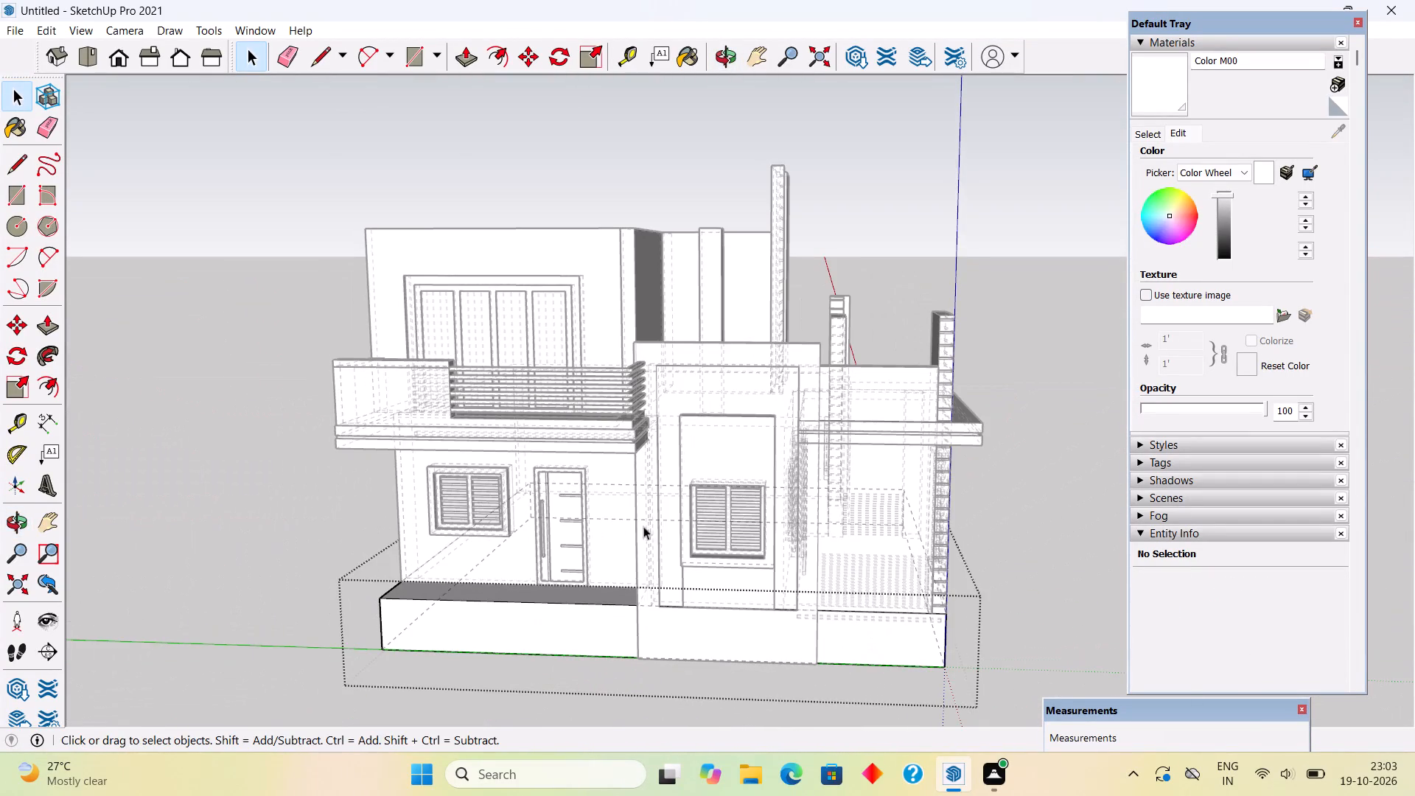
{"action": "middle_click_drag", "start_coordinate": [636, 524], "coordinate": [688, 559]}
{"action": "left_click", "coordinate": [413, 228]}
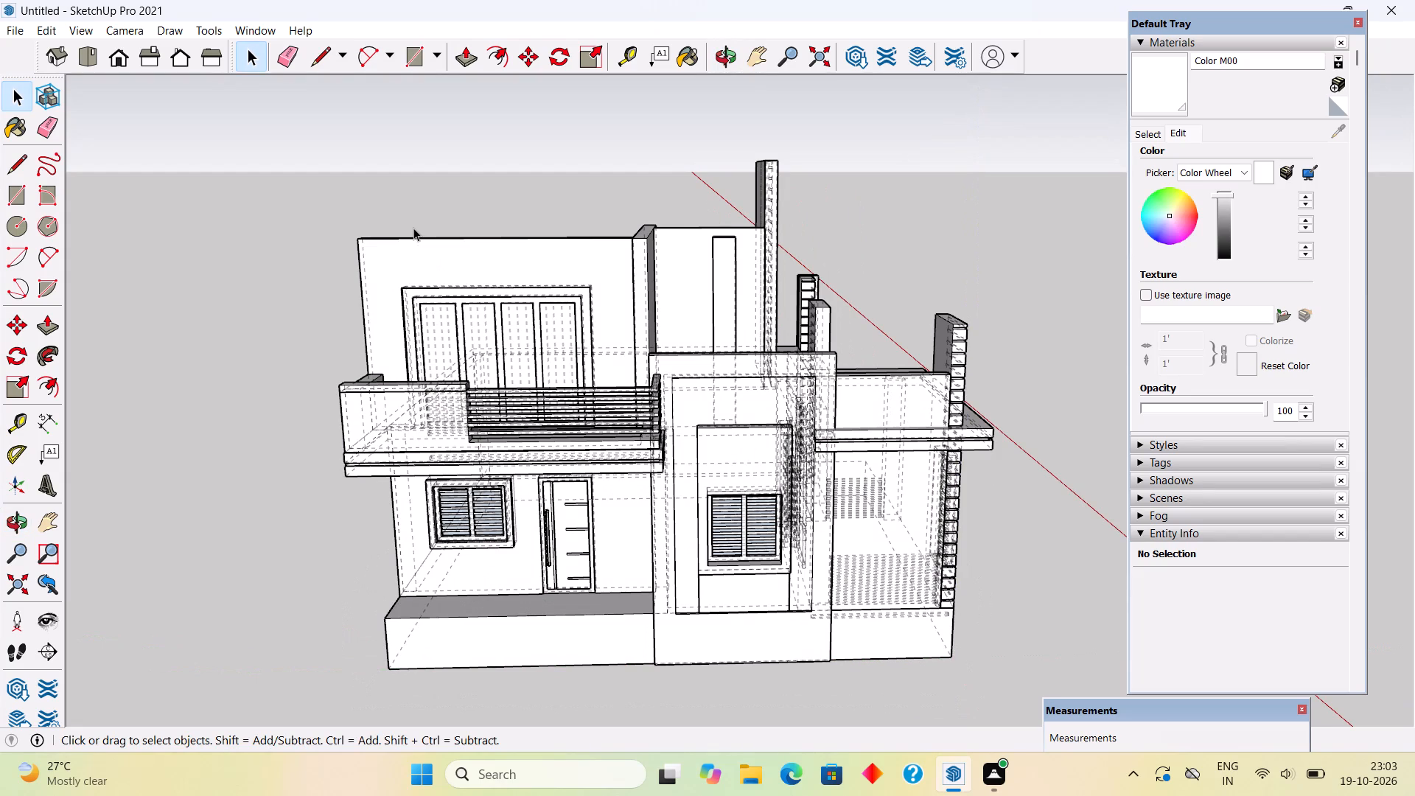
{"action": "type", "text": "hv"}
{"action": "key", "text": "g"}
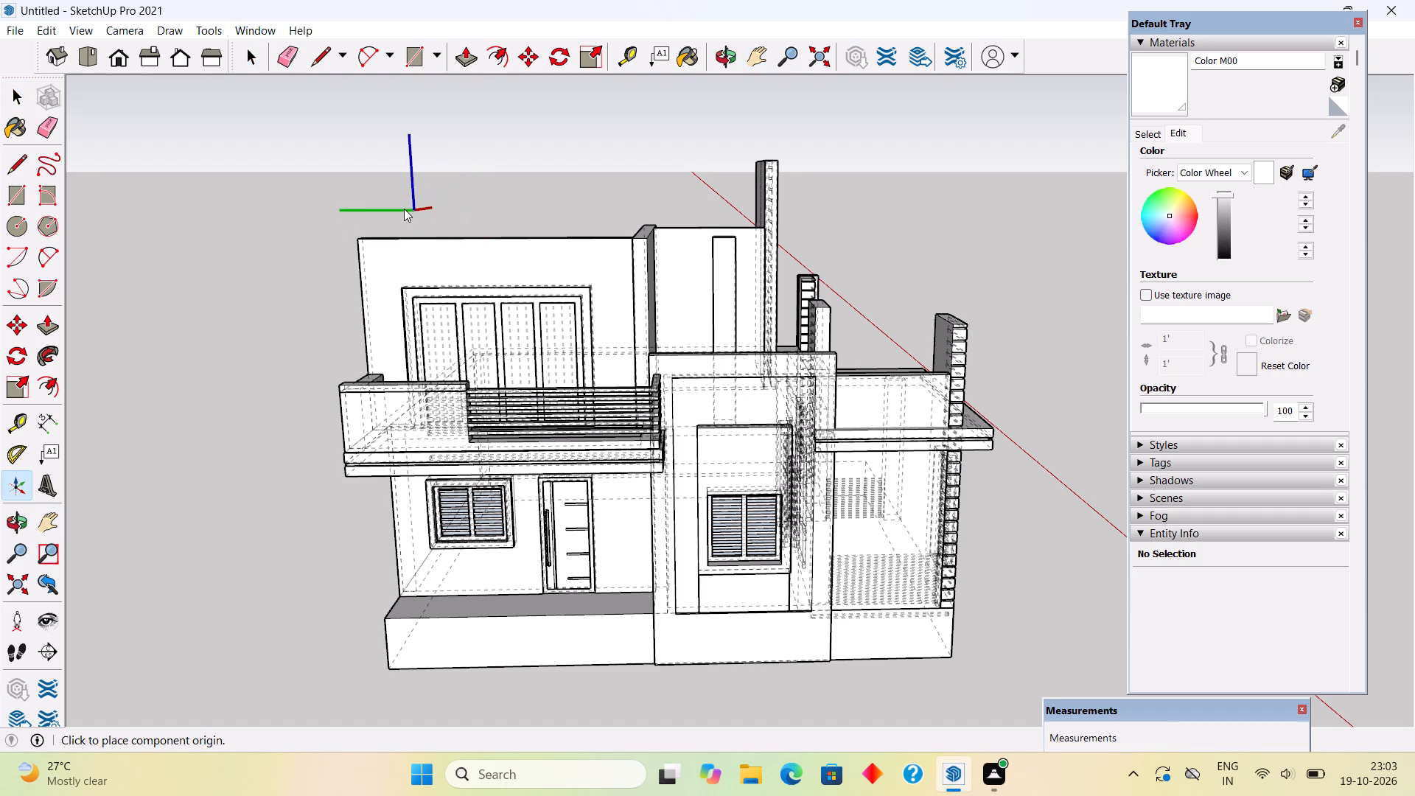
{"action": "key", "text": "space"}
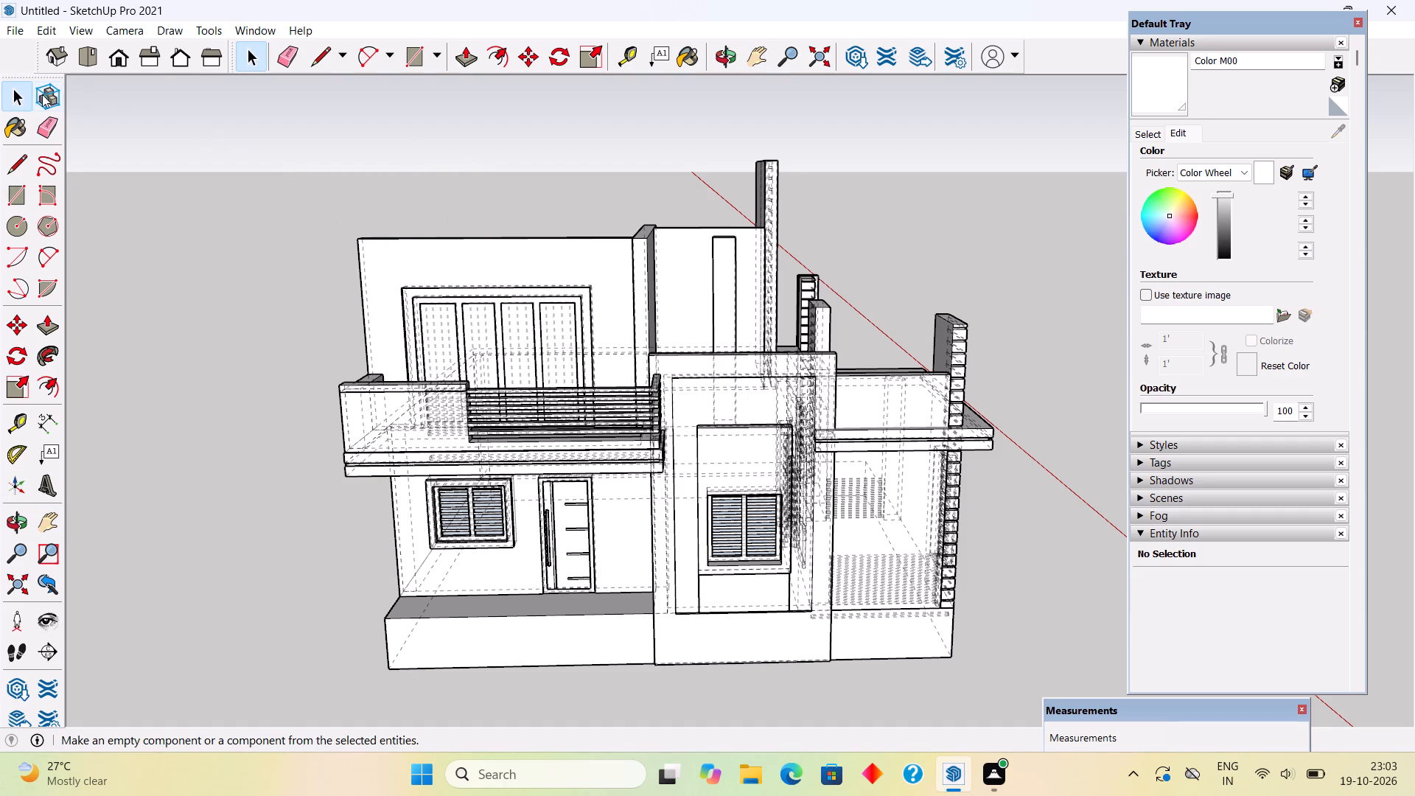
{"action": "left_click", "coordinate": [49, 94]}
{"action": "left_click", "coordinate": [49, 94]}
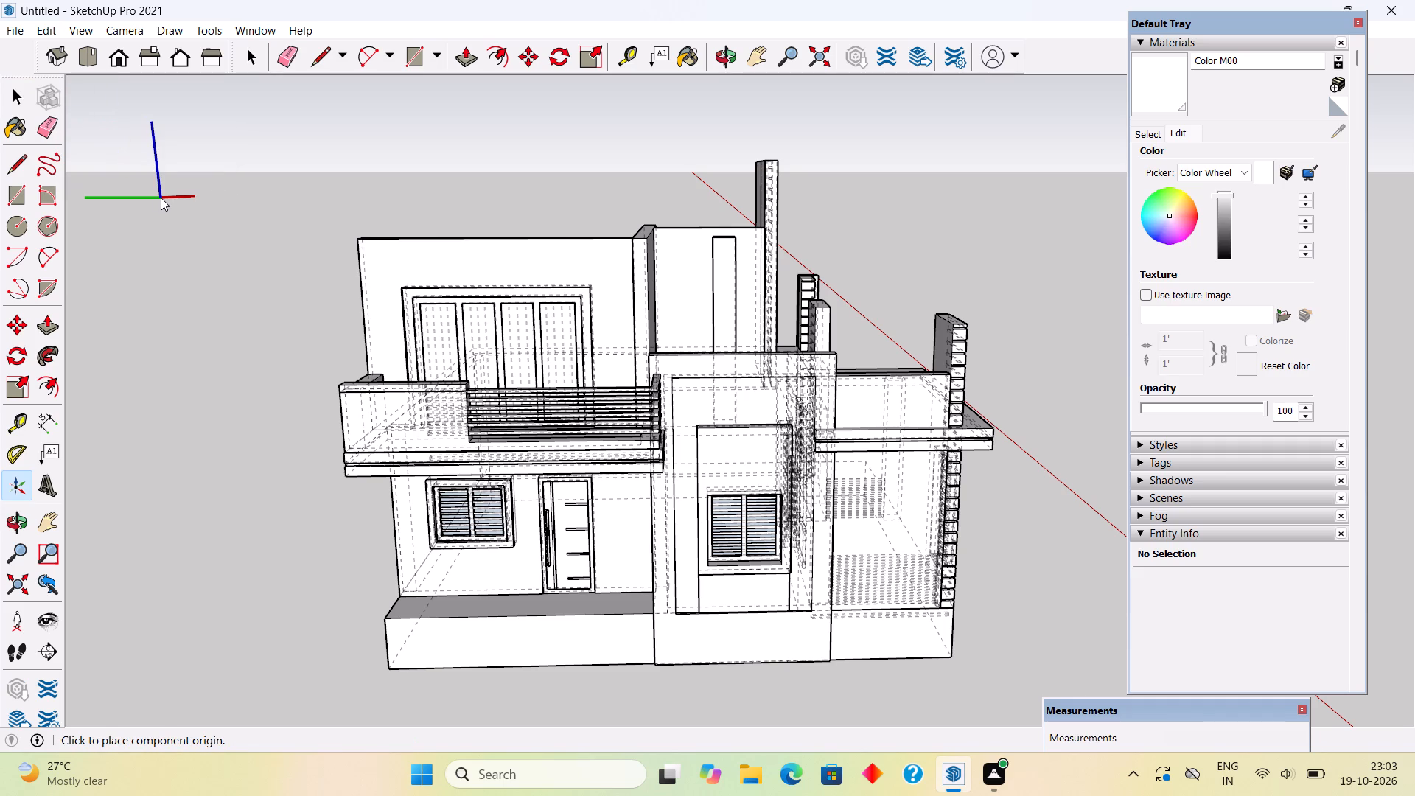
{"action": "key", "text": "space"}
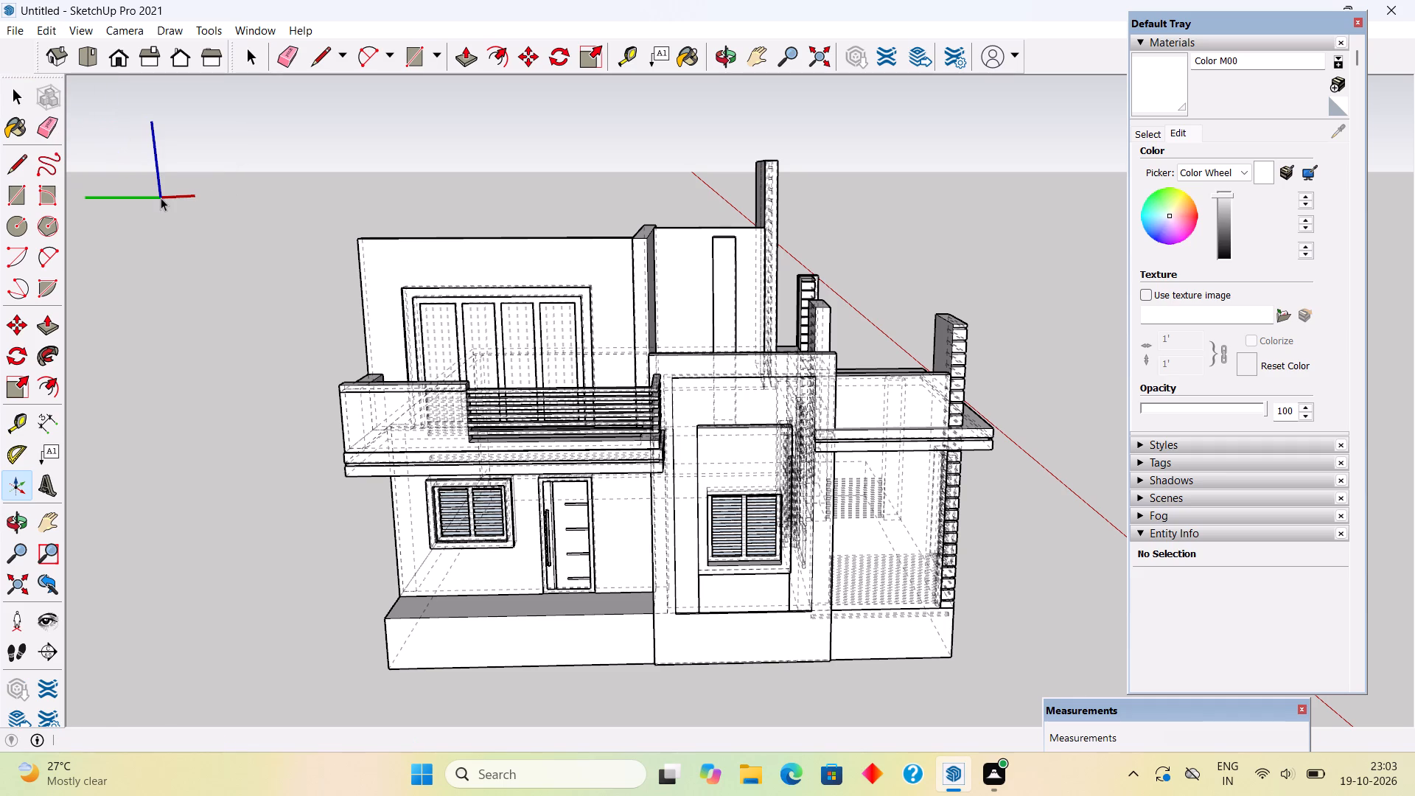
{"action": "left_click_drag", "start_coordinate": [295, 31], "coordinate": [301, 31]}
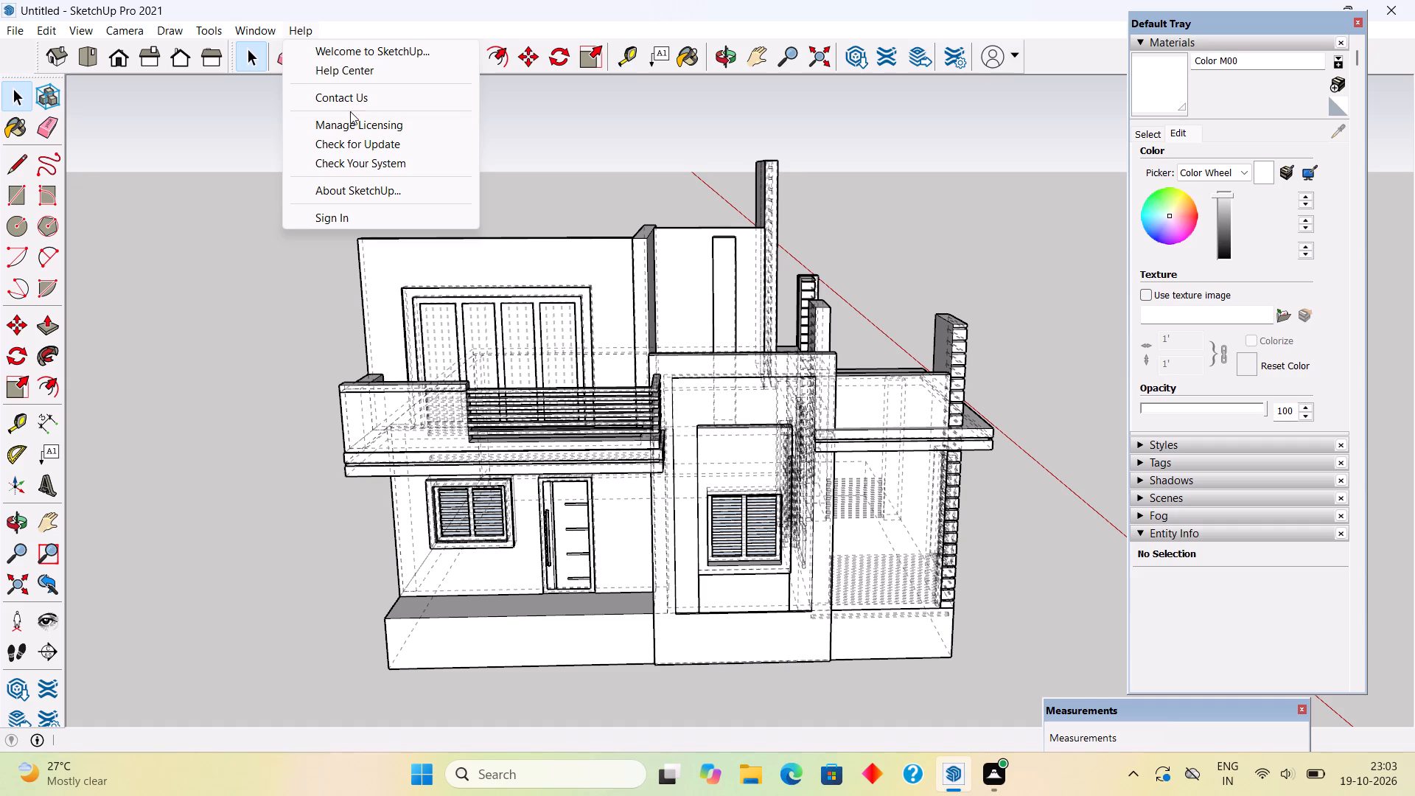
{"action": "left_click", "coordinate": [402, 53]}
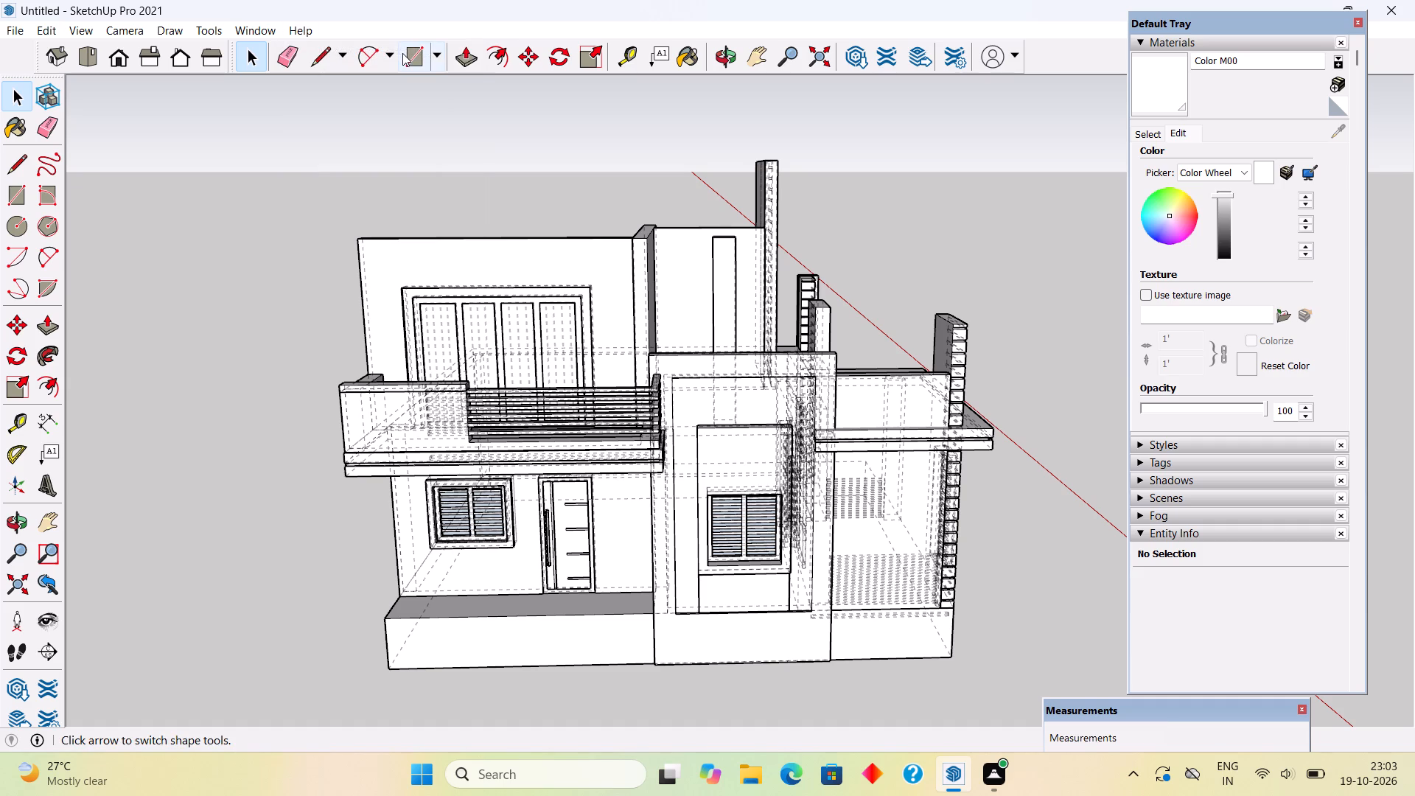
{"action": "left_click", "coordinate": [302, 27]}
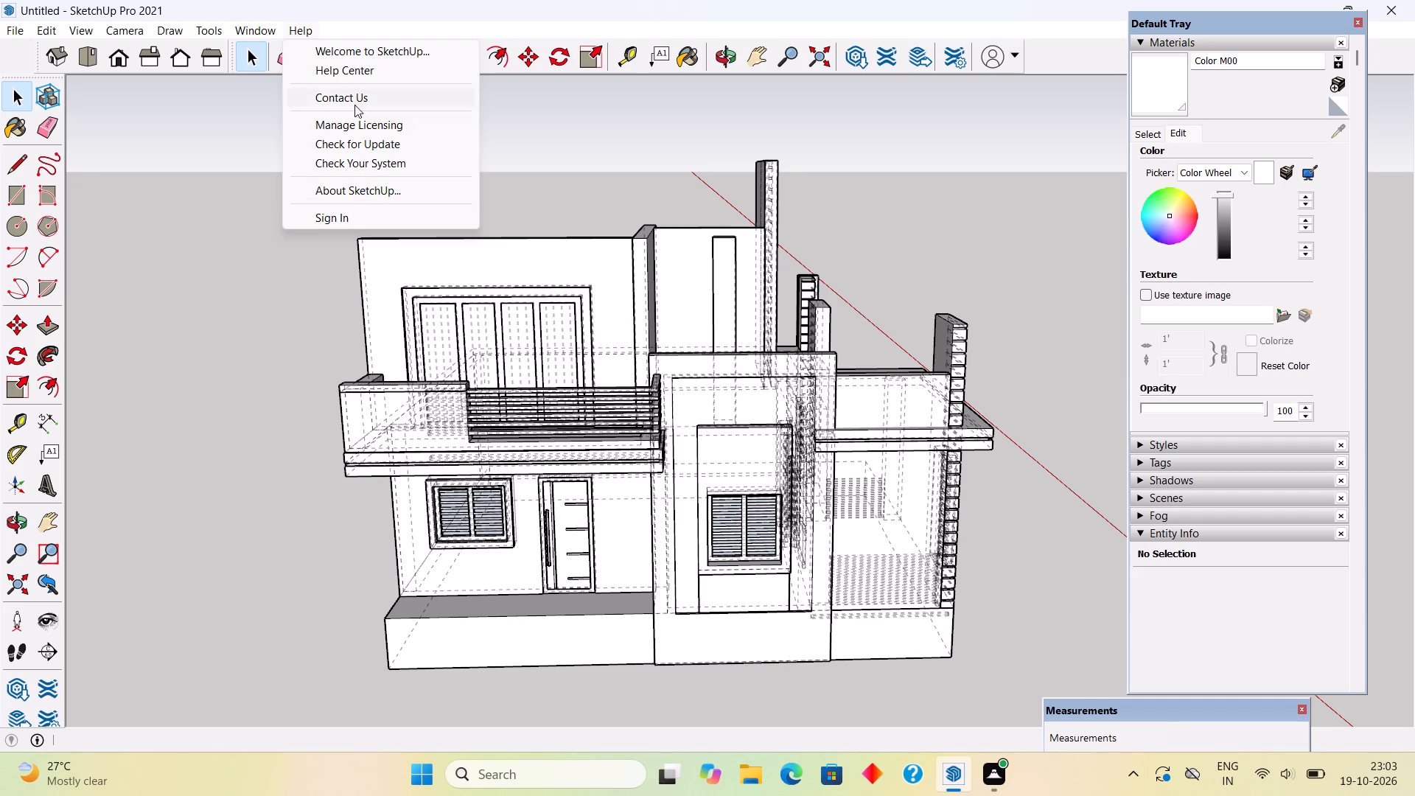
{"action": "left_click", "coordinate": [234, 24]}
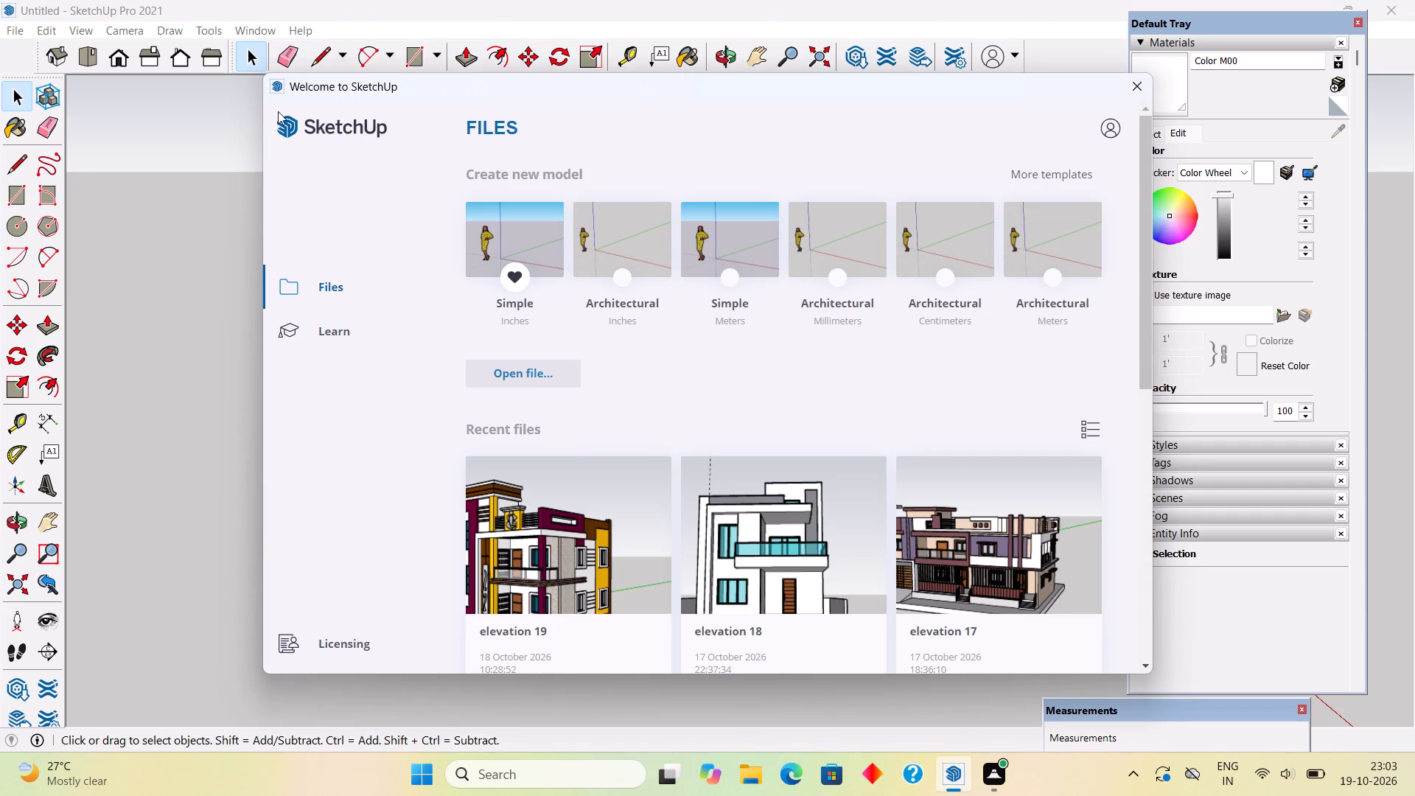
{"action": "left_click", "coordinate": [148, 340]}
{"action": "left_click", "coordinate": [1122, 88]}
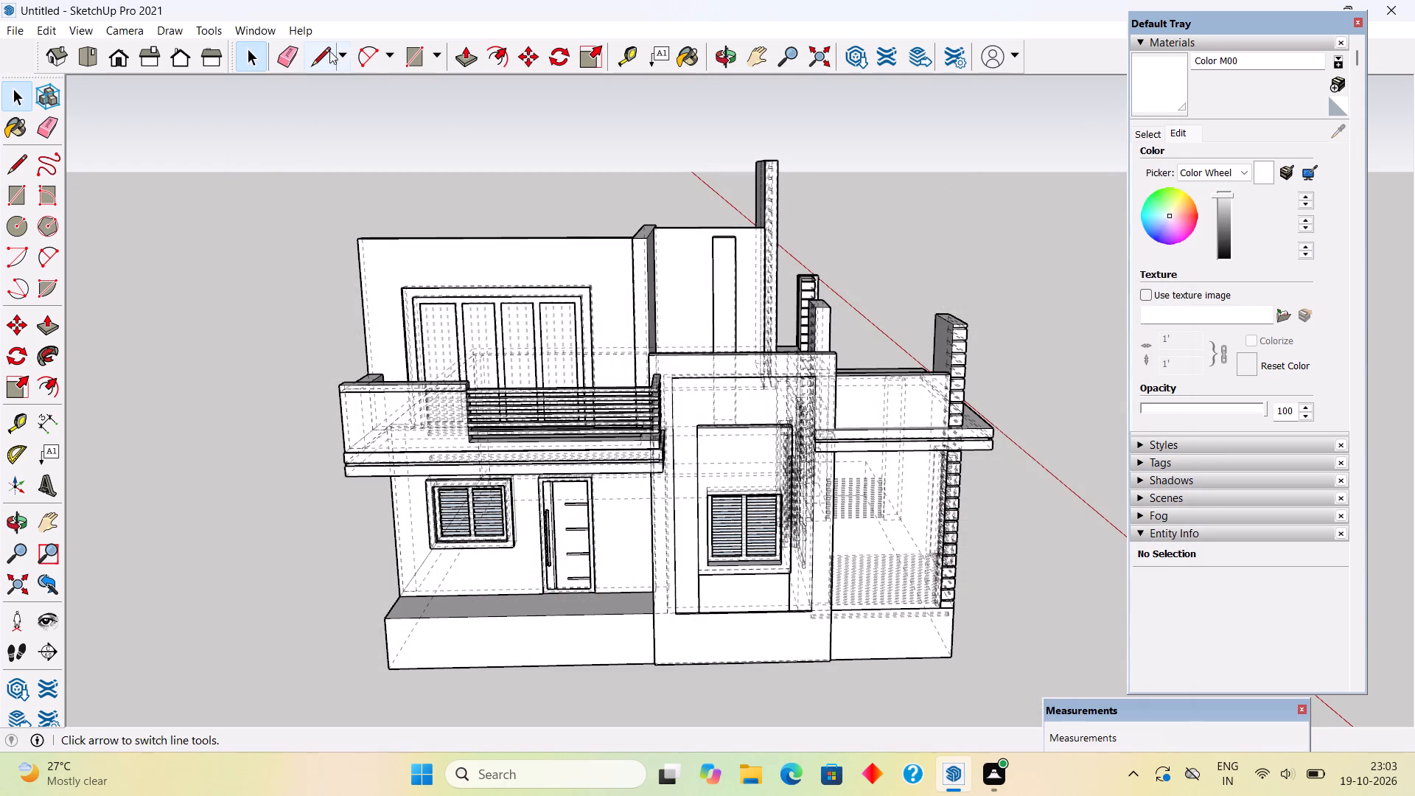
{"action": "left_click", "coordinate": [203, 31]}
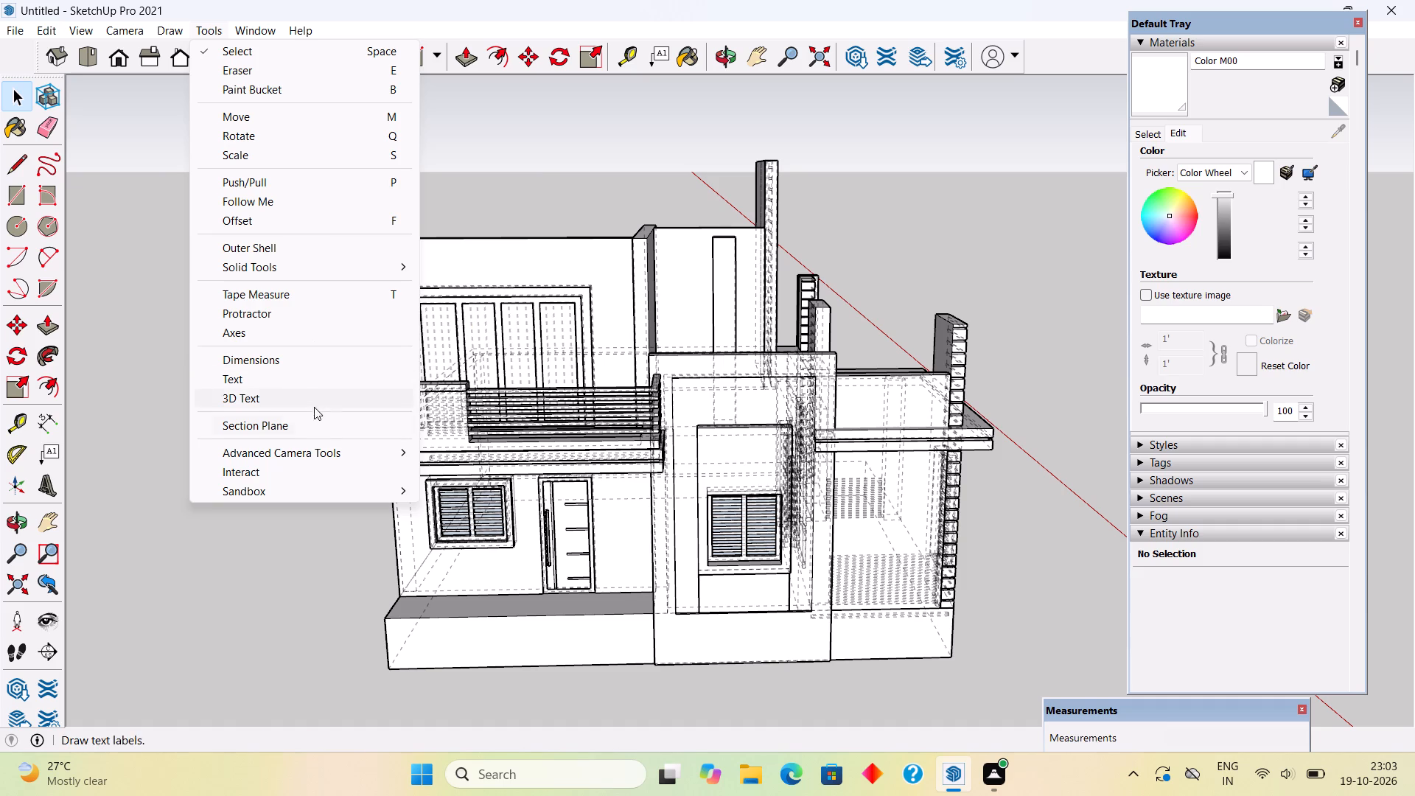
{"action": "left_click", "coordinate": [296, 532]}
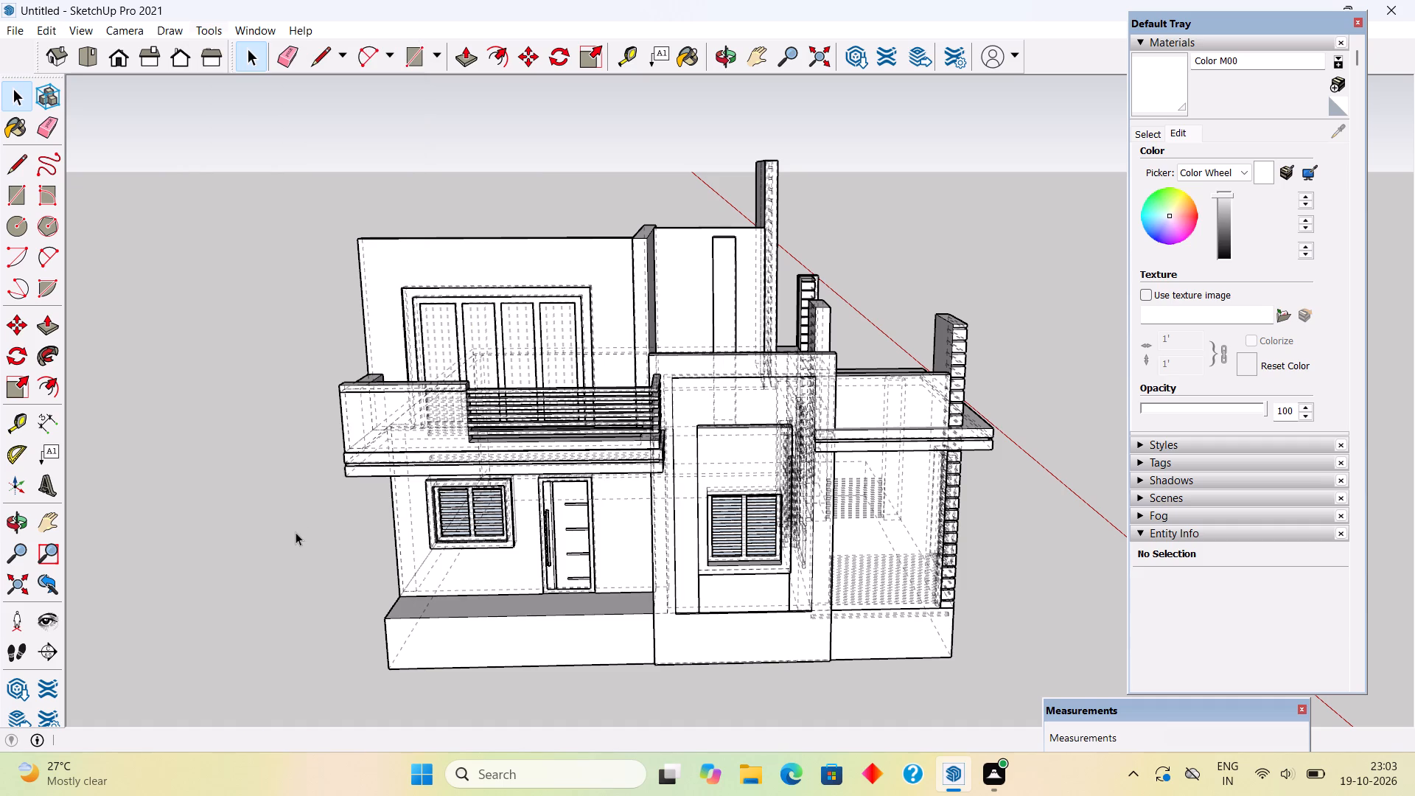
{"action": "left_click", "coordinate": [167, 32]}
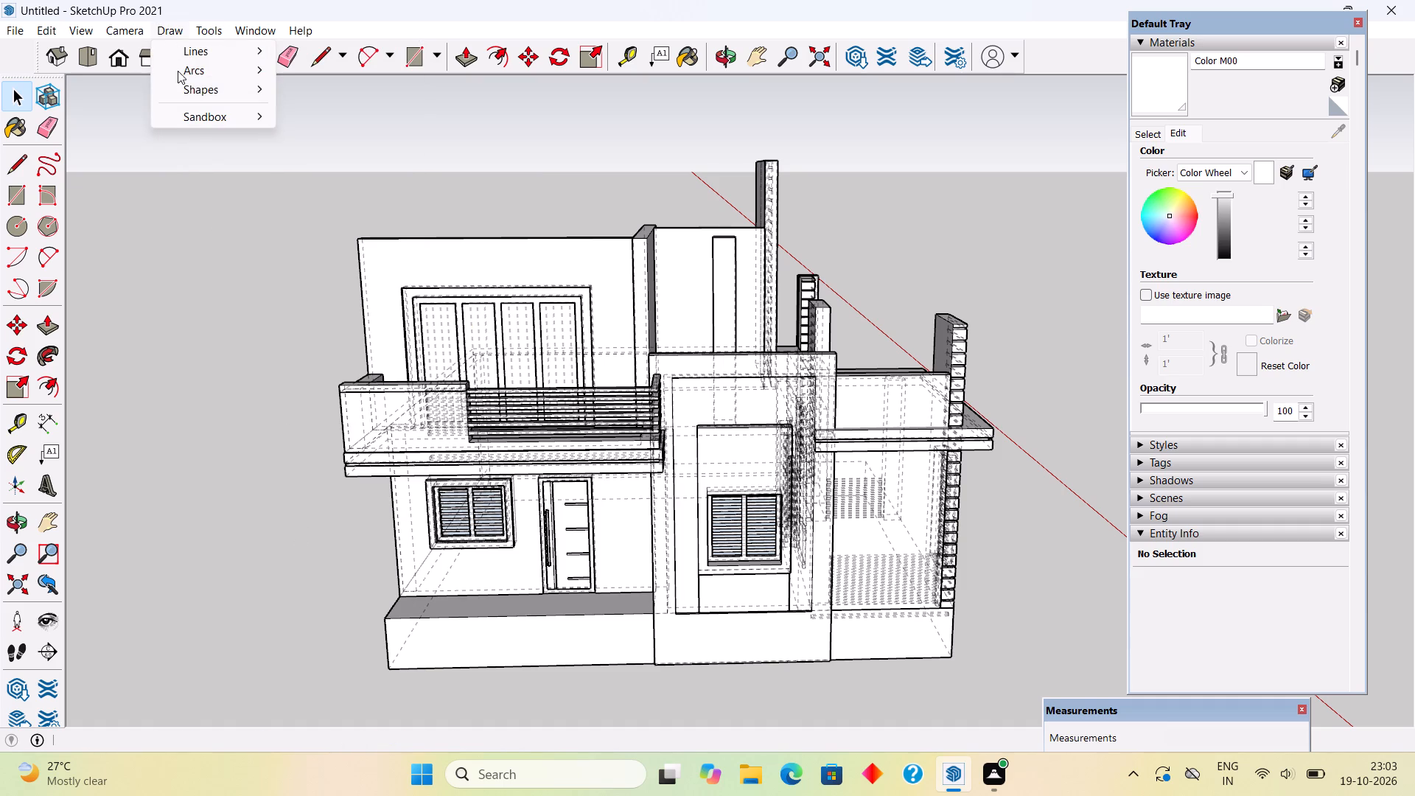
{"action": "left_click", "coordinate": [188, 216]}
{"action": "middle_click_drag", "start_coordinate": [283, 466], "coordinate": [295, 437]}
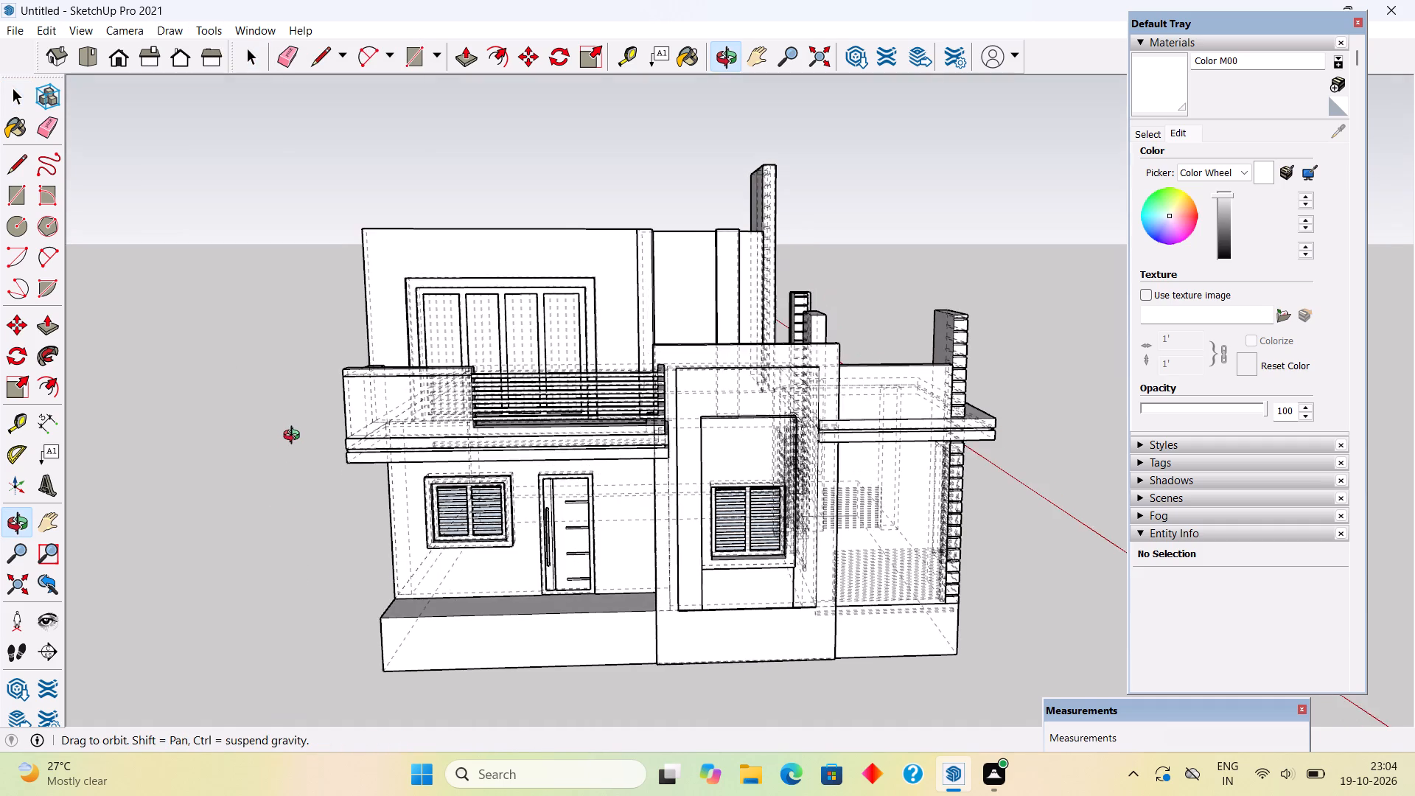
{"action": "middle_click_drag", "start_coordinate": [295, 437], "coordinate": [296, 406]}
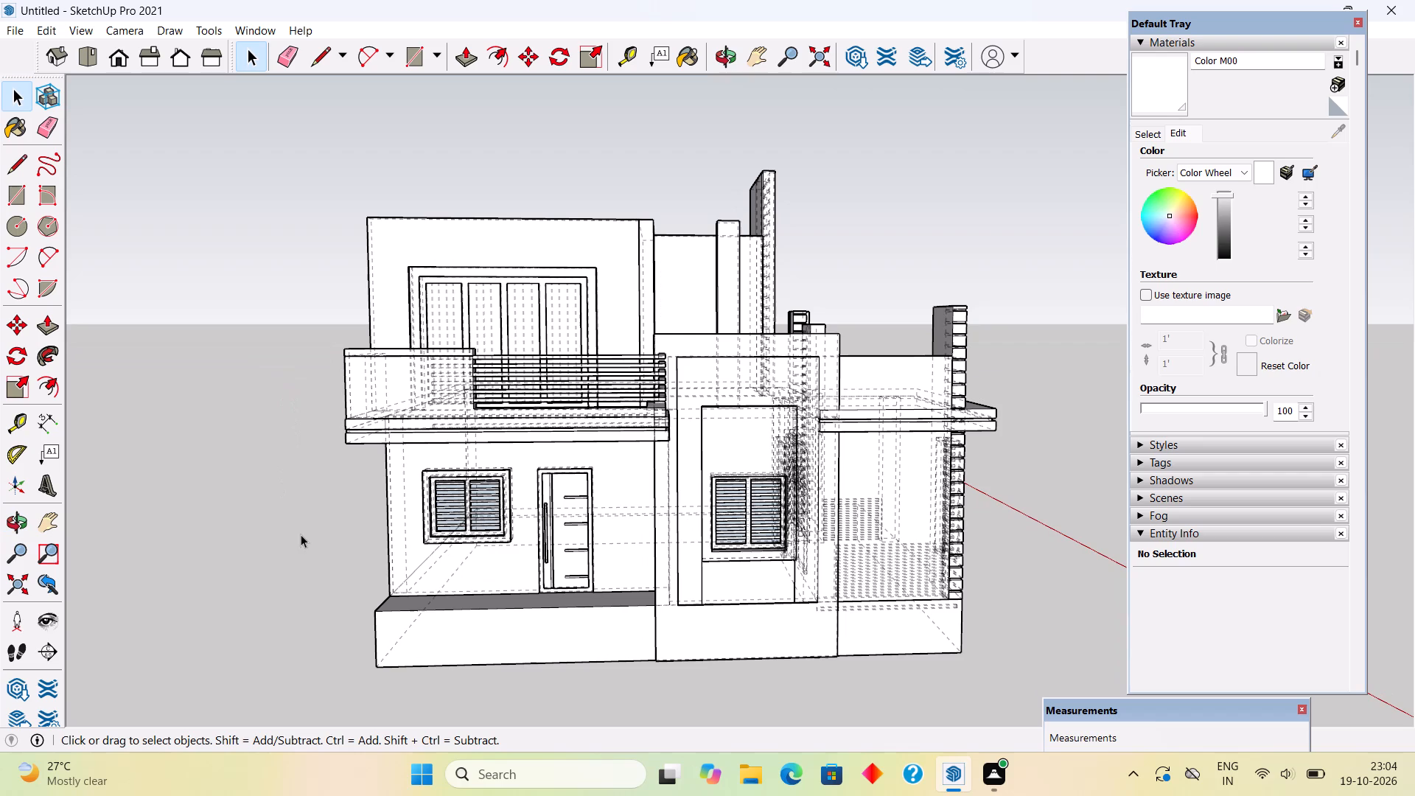
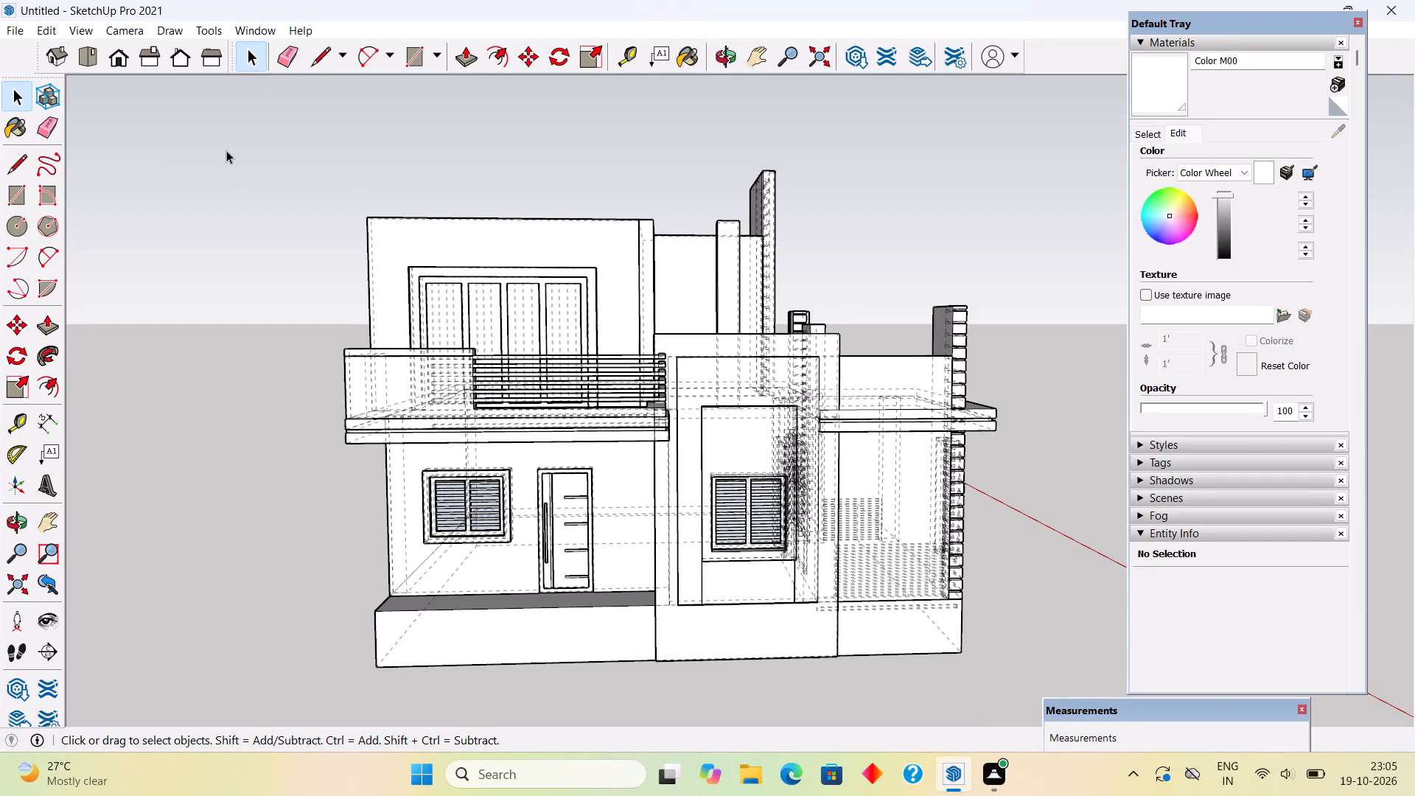
Select the entire house model and delete all guides, leaving nothing selected.
{"action": "left_click_drag", "start_coordinate": [226, 150], "coordinate": [1011, 680]}
{"action": "middle_click_drag", "start_coordinate": [913, 601], "coordinate": [481, 531]}
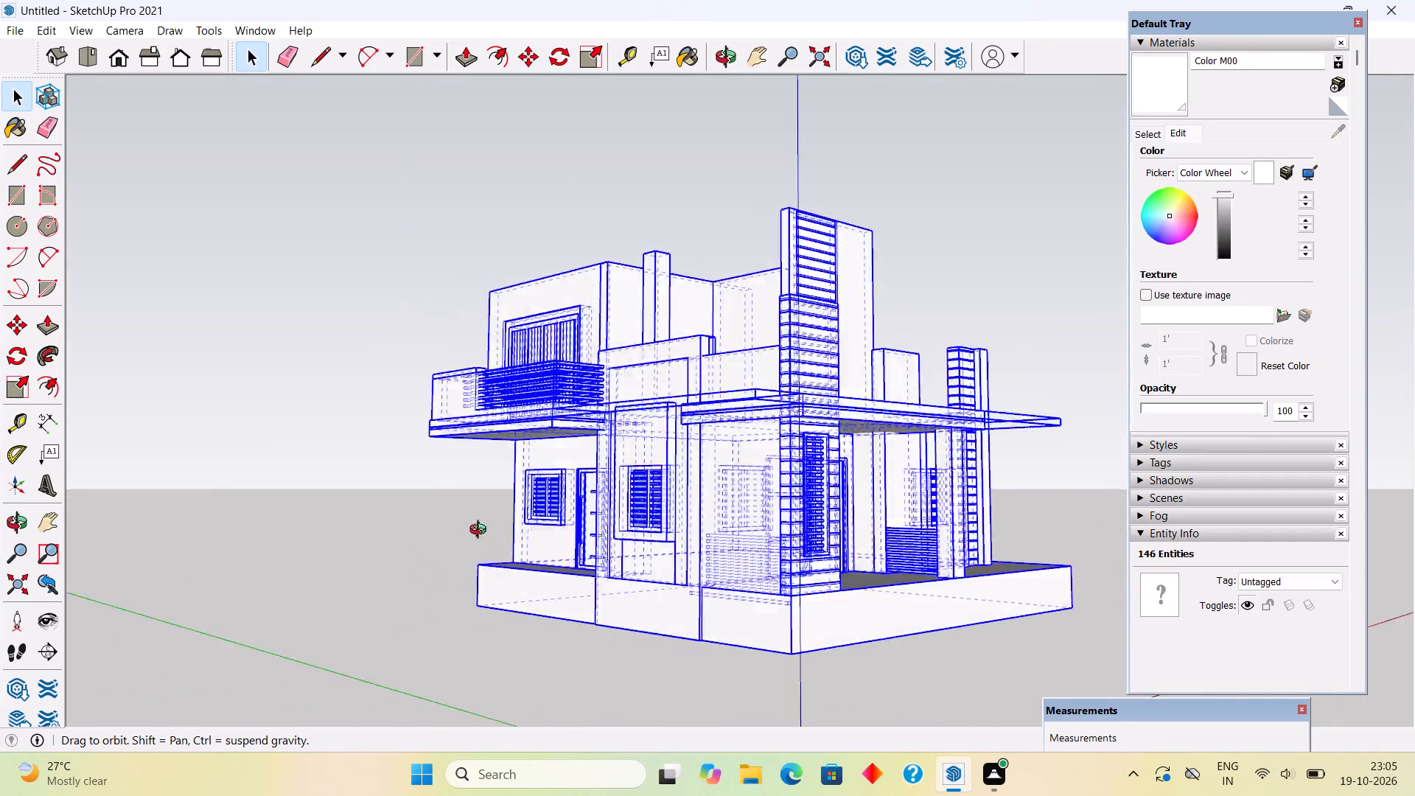
{"action": "middle_click_drag", "start_coordinate": [481, 531], "coordinate": [902, 535]}
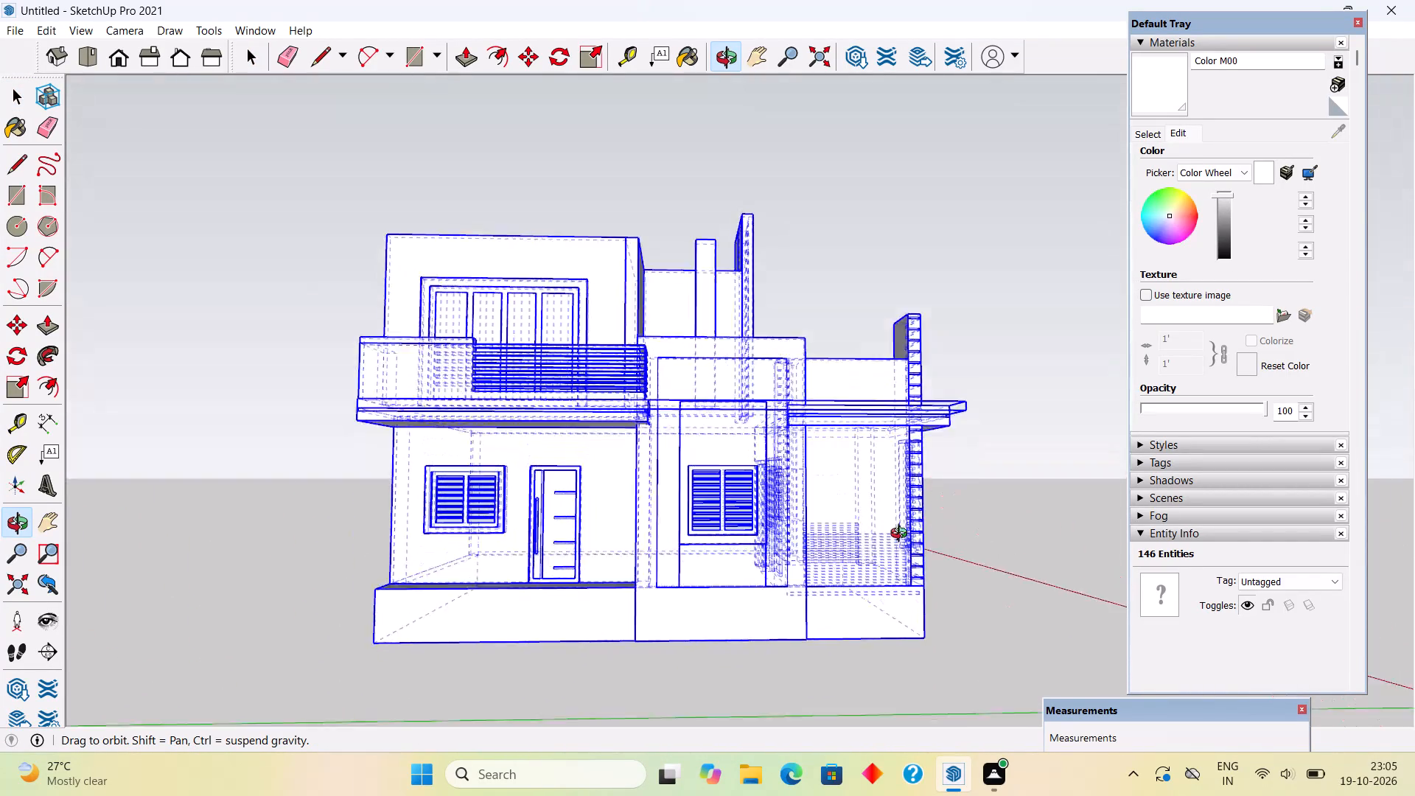
{"action": "middle_click_drag", "start_coordinate": [902, 535], "coordinate": [898, 619]}
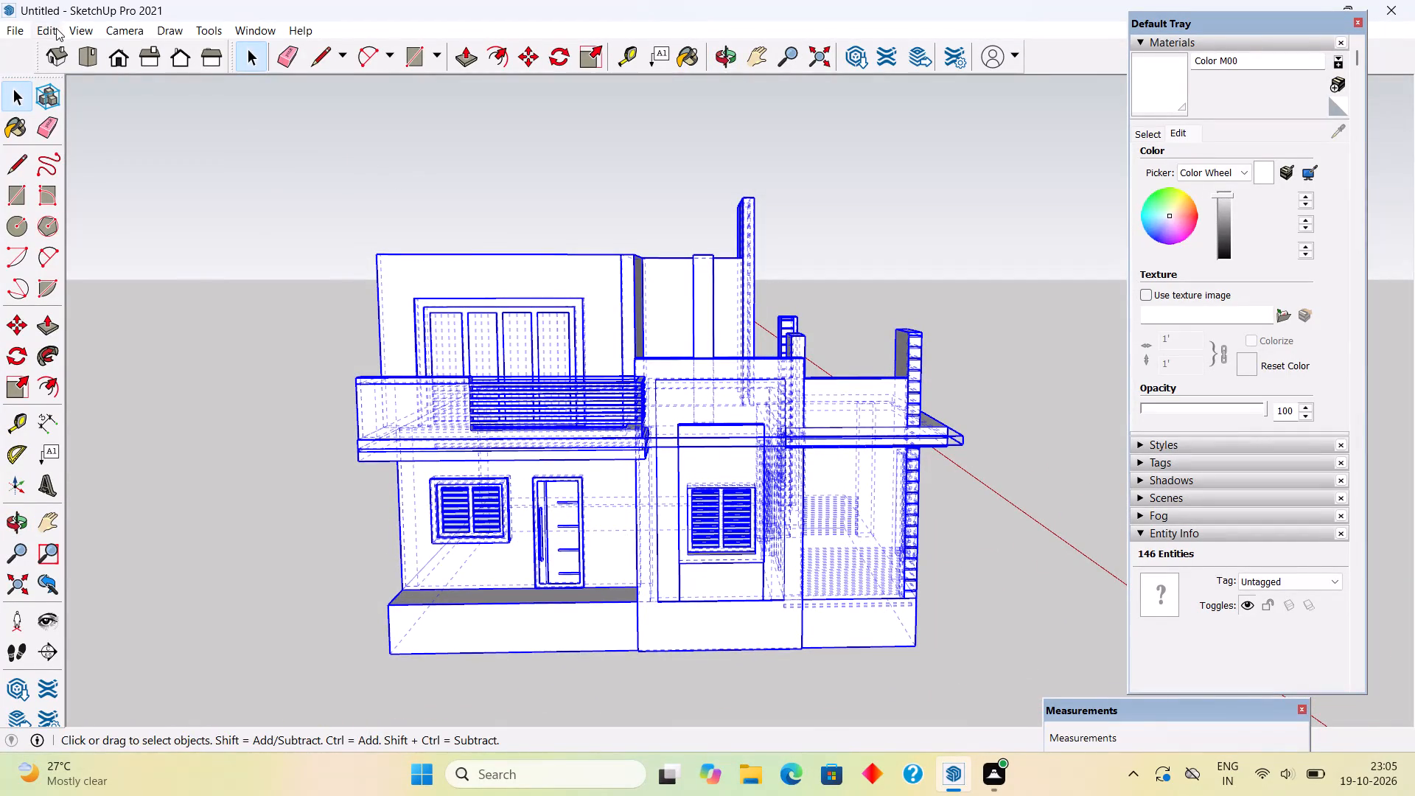
{"action": "left_click", "coordinate": [56, 28]}
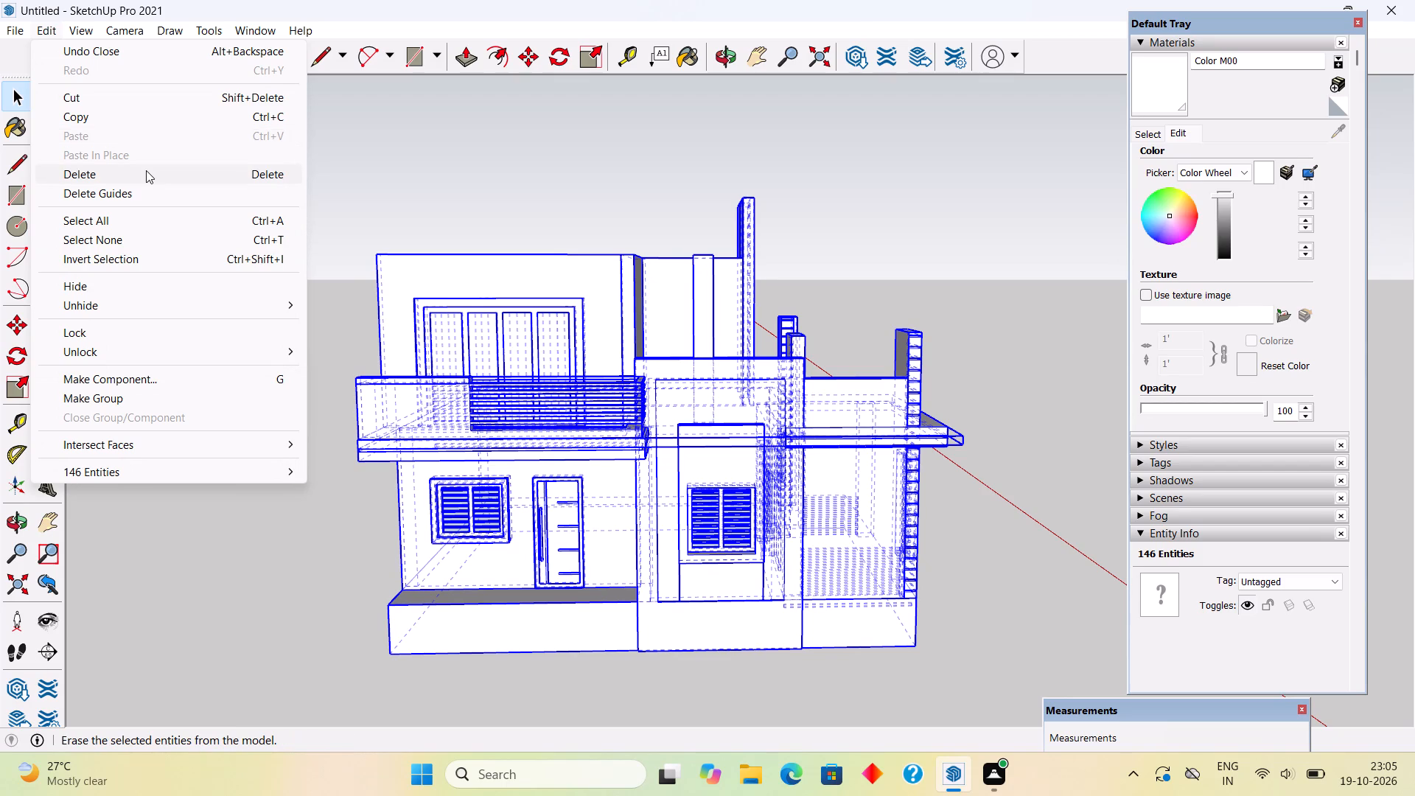
{"action": "left_click", "coordinate": [150, 190]}
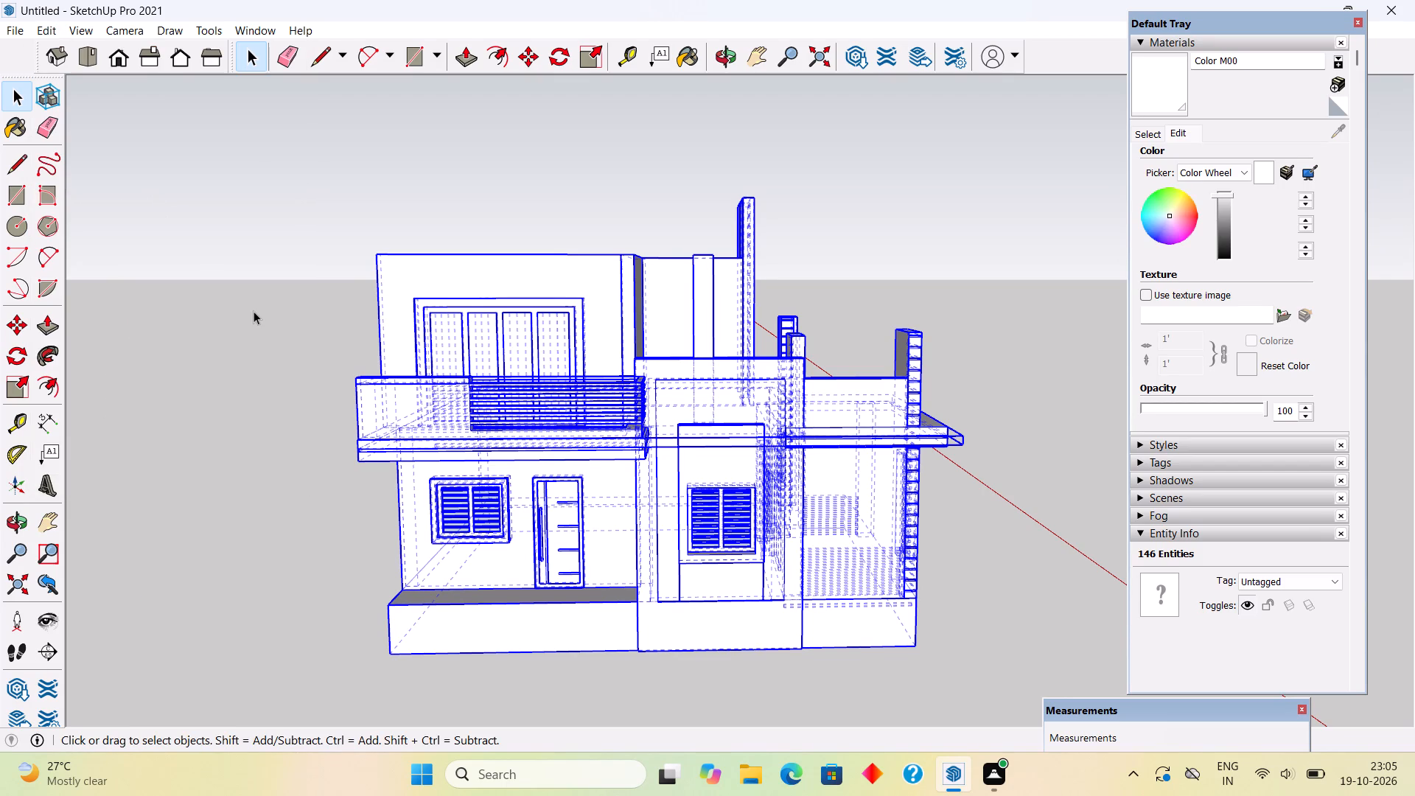
{"action": "left_click", "coordinate": [254, 311]}
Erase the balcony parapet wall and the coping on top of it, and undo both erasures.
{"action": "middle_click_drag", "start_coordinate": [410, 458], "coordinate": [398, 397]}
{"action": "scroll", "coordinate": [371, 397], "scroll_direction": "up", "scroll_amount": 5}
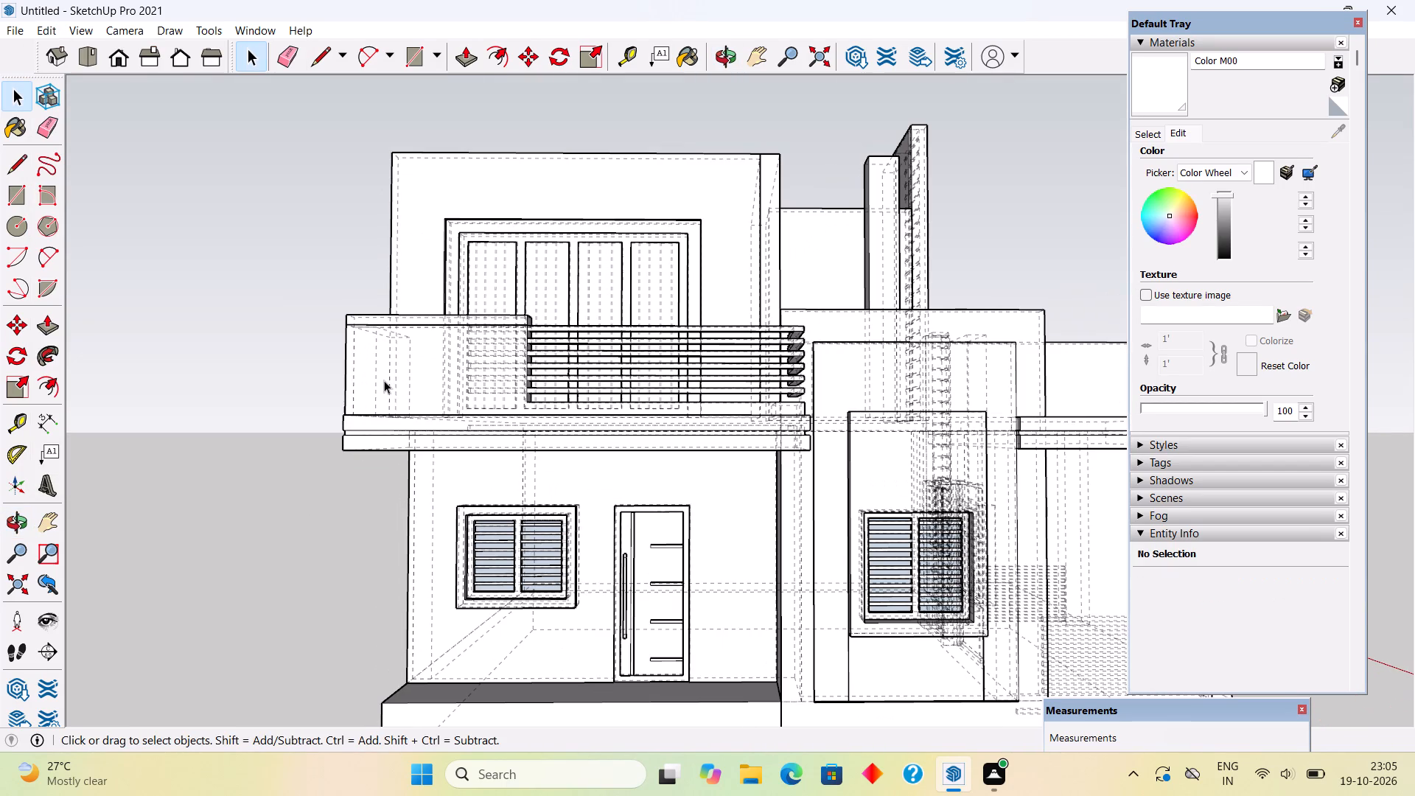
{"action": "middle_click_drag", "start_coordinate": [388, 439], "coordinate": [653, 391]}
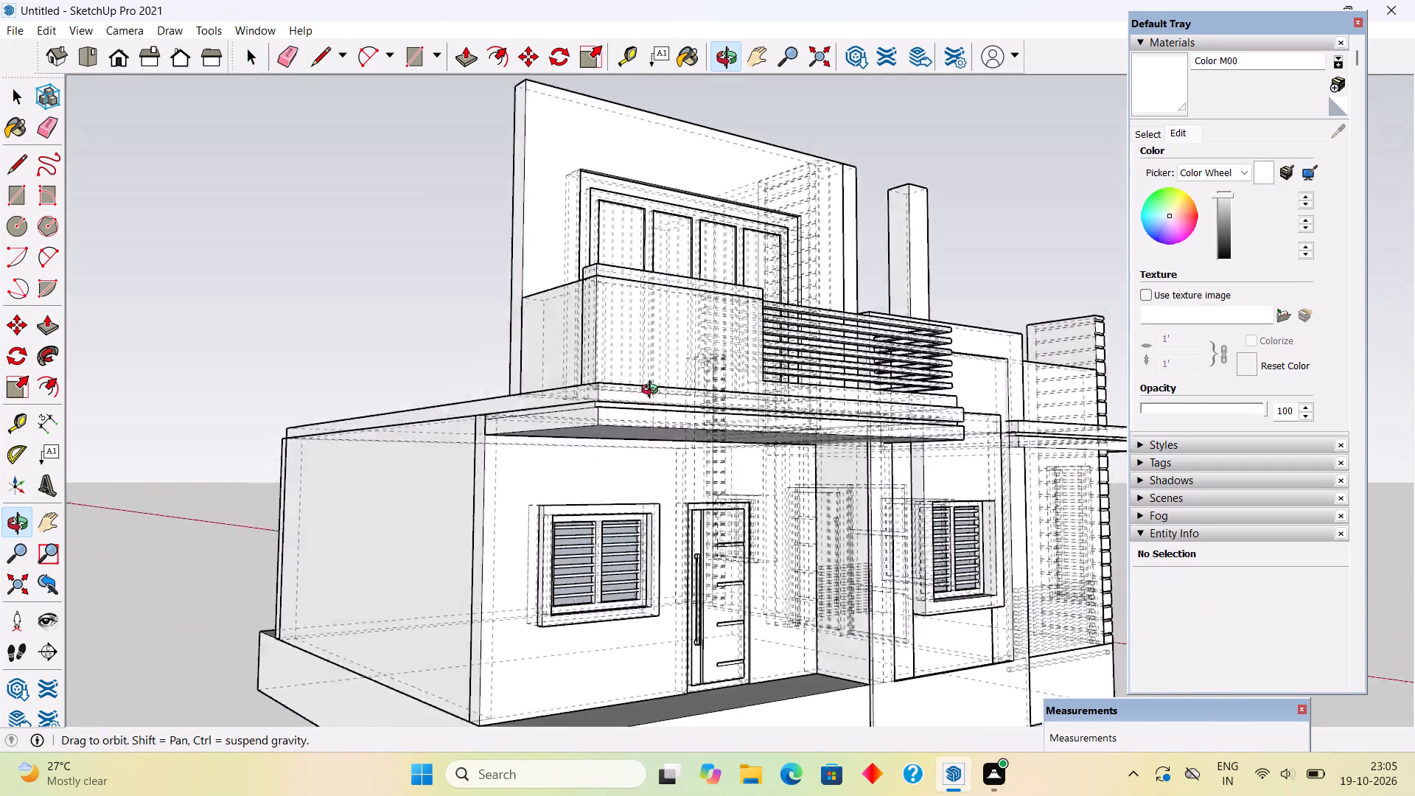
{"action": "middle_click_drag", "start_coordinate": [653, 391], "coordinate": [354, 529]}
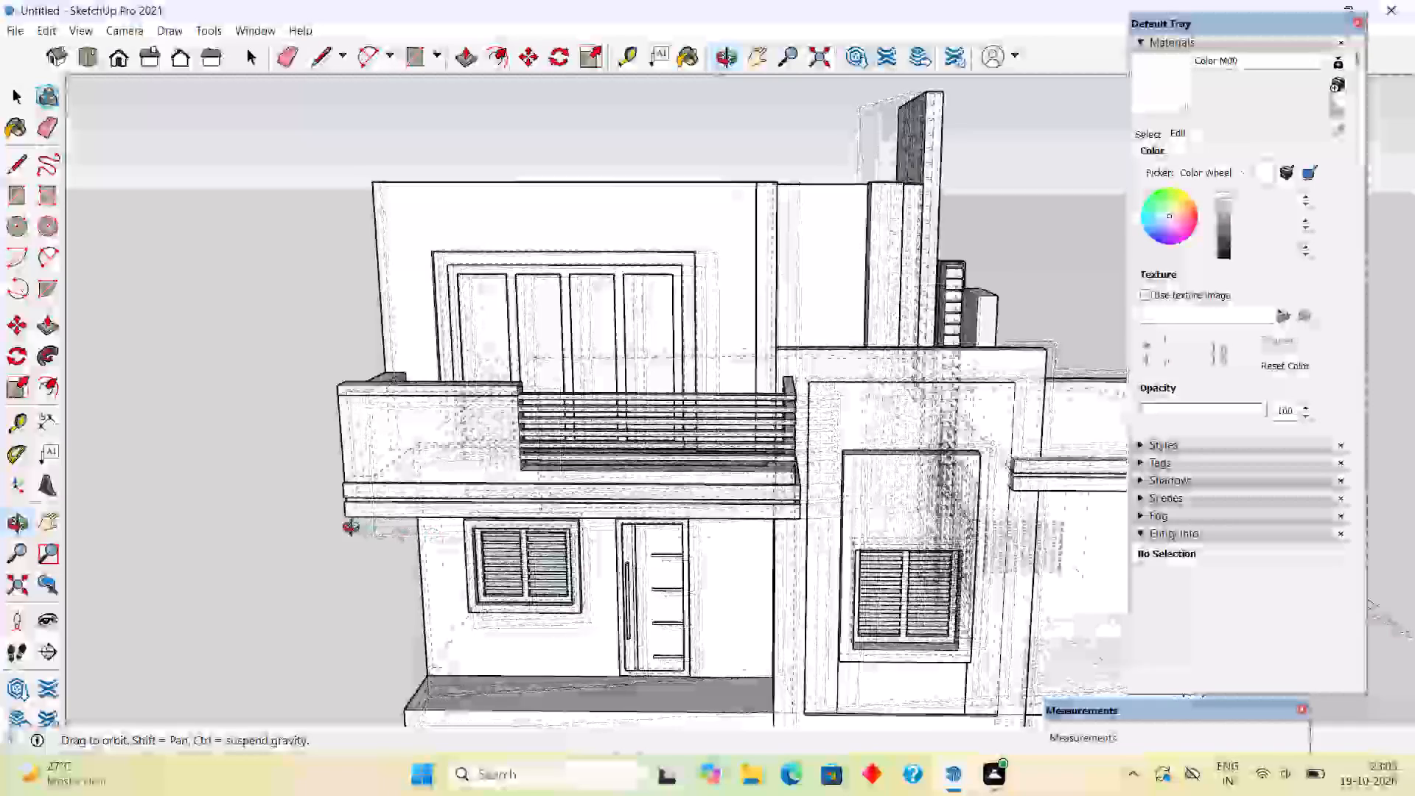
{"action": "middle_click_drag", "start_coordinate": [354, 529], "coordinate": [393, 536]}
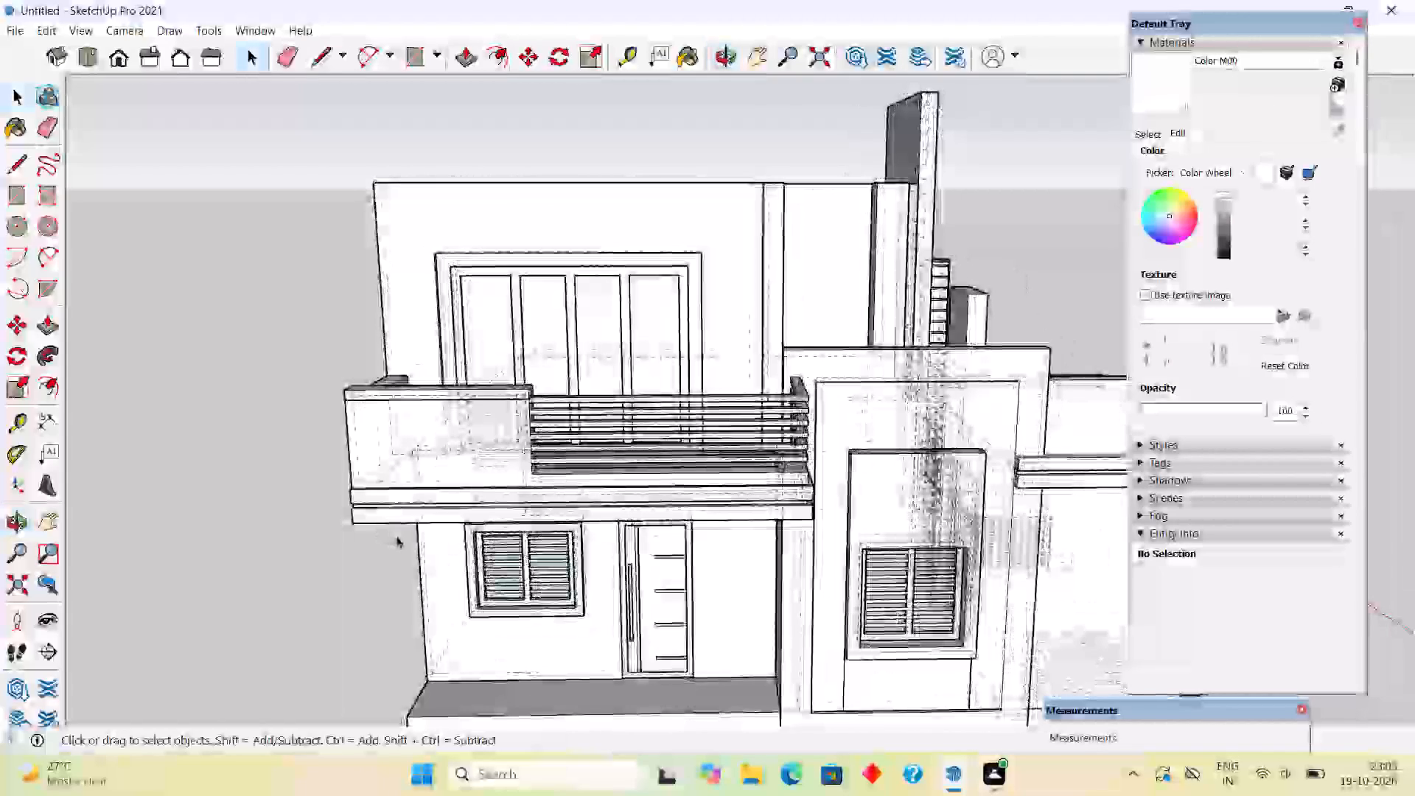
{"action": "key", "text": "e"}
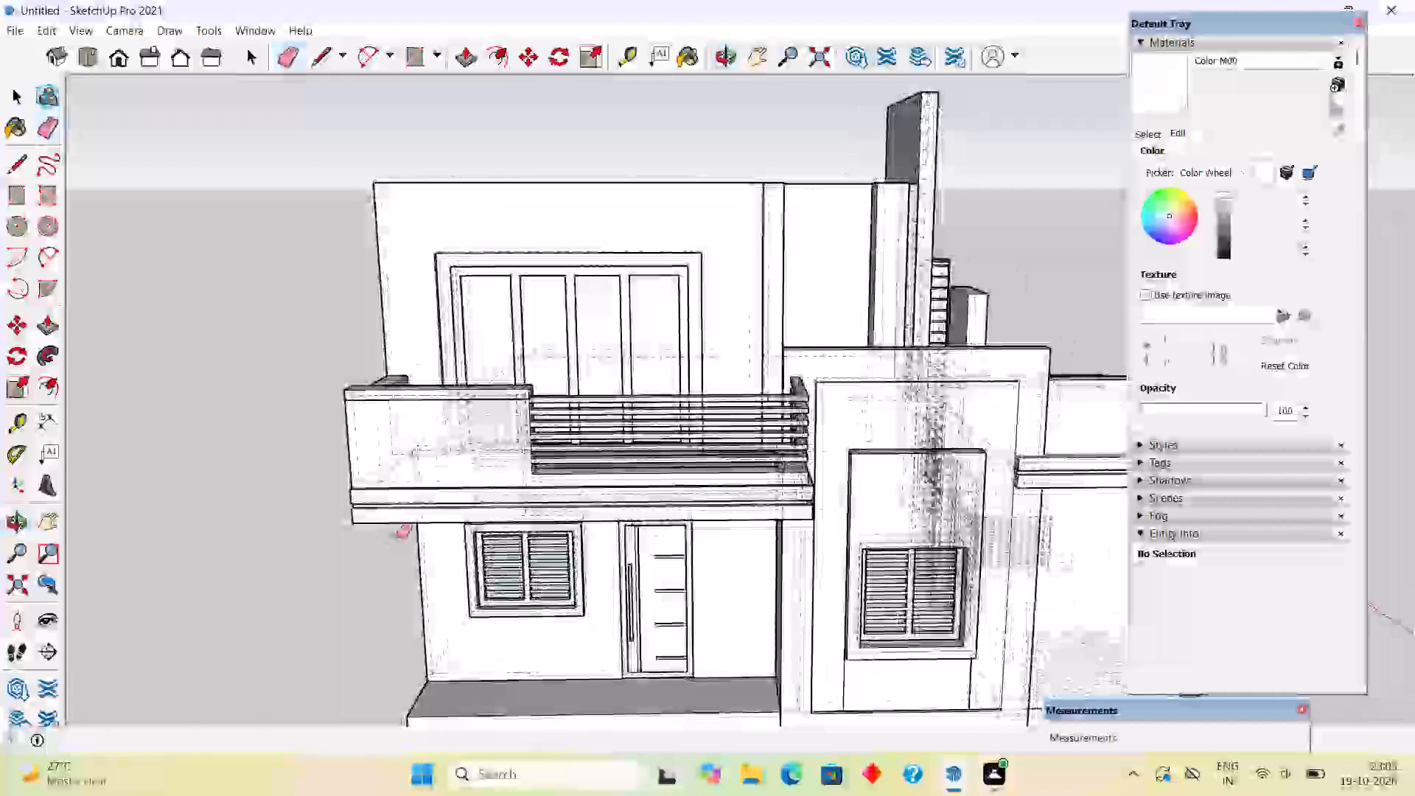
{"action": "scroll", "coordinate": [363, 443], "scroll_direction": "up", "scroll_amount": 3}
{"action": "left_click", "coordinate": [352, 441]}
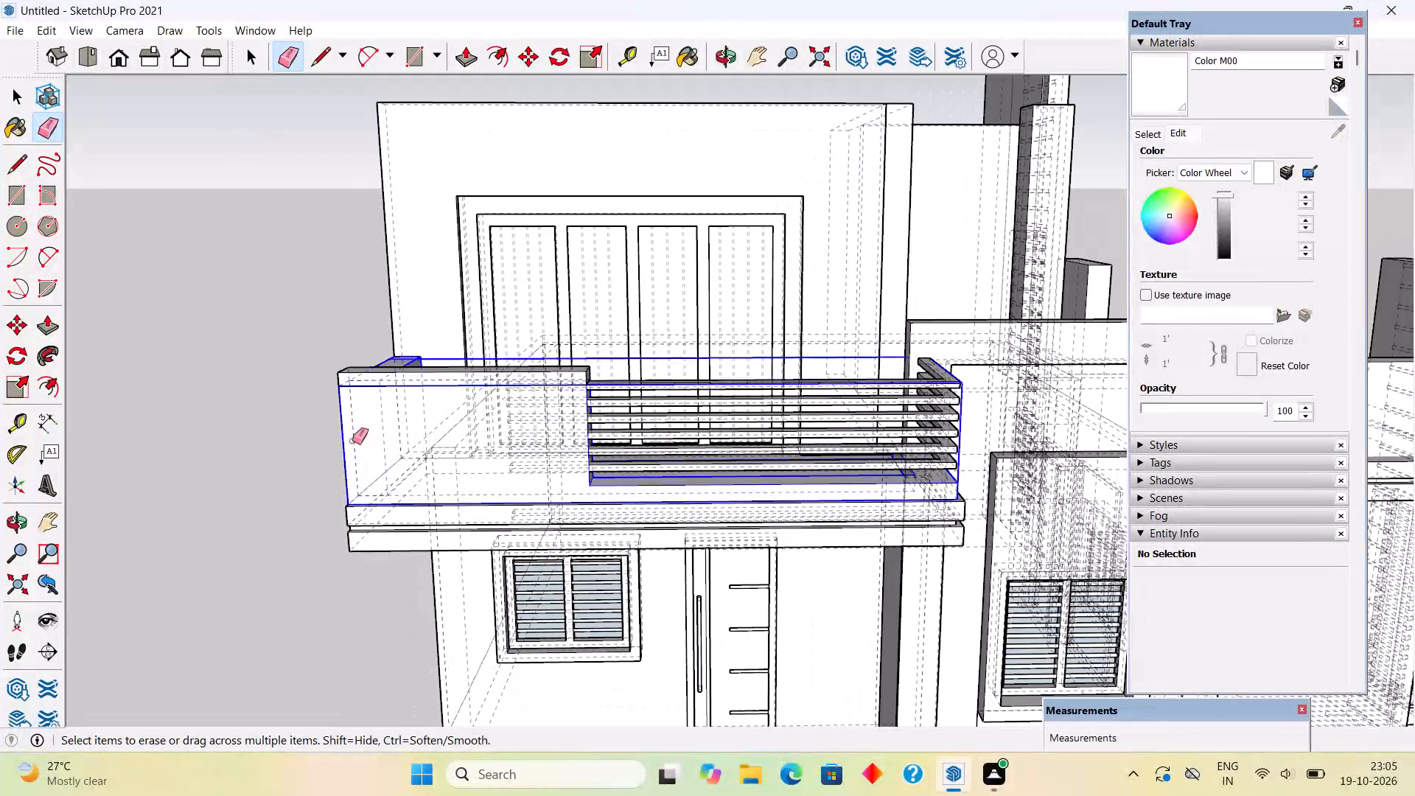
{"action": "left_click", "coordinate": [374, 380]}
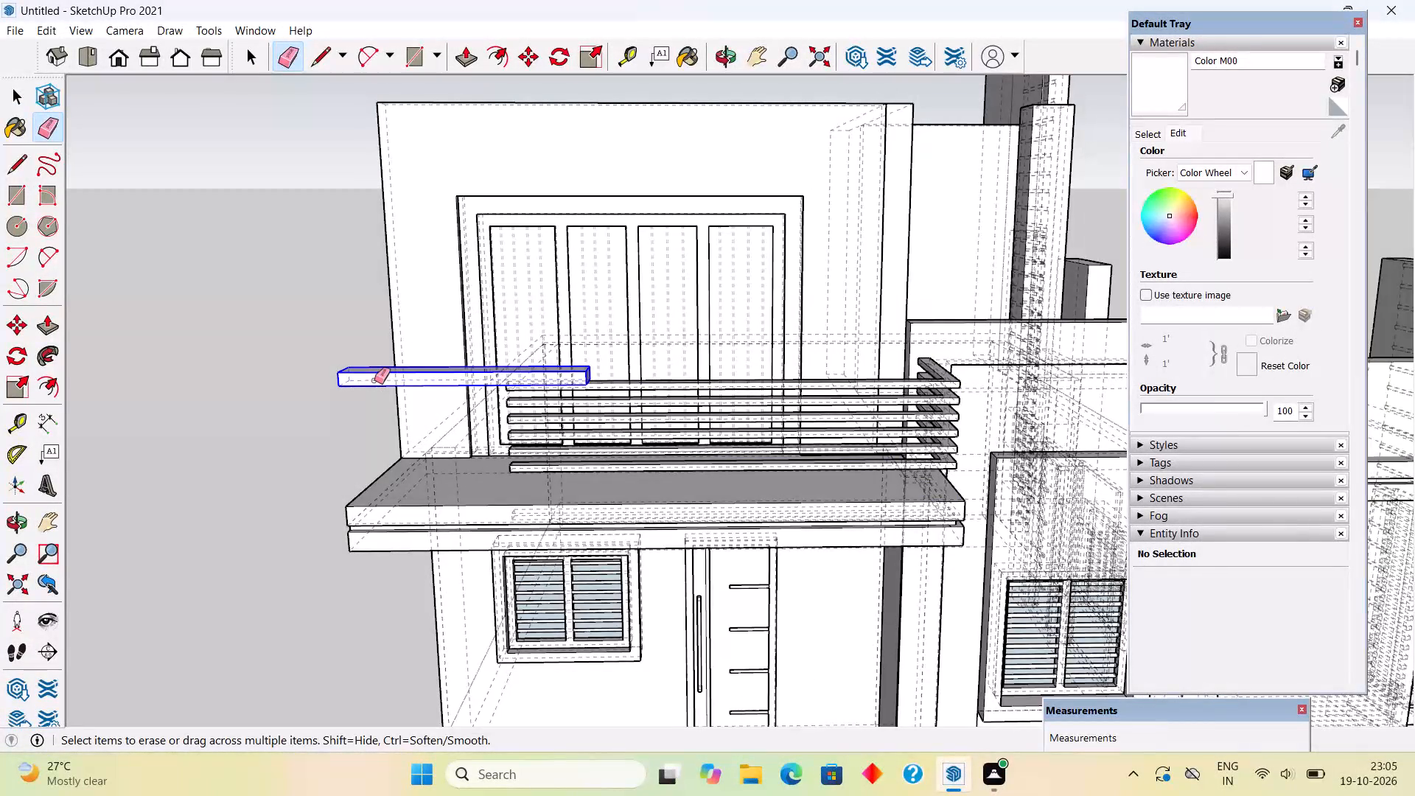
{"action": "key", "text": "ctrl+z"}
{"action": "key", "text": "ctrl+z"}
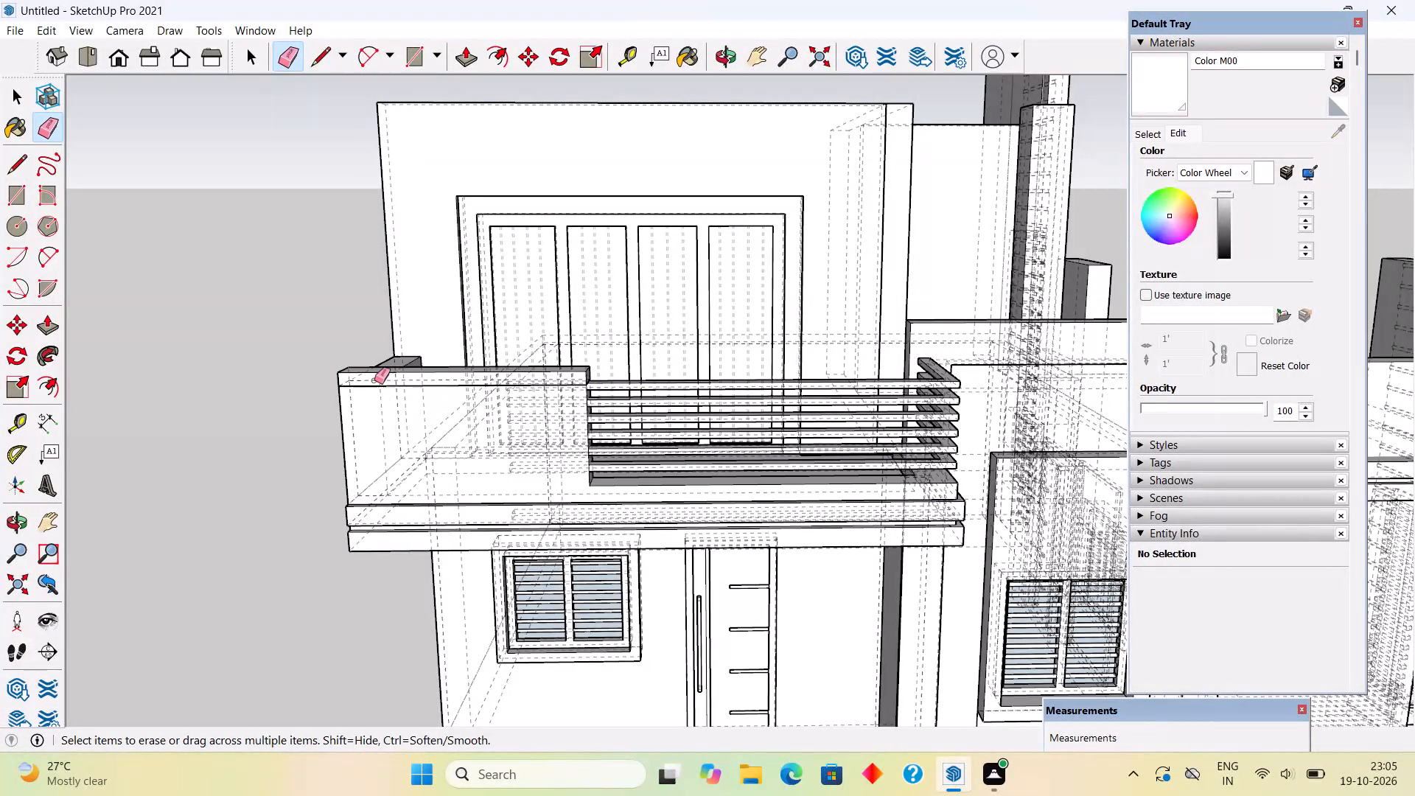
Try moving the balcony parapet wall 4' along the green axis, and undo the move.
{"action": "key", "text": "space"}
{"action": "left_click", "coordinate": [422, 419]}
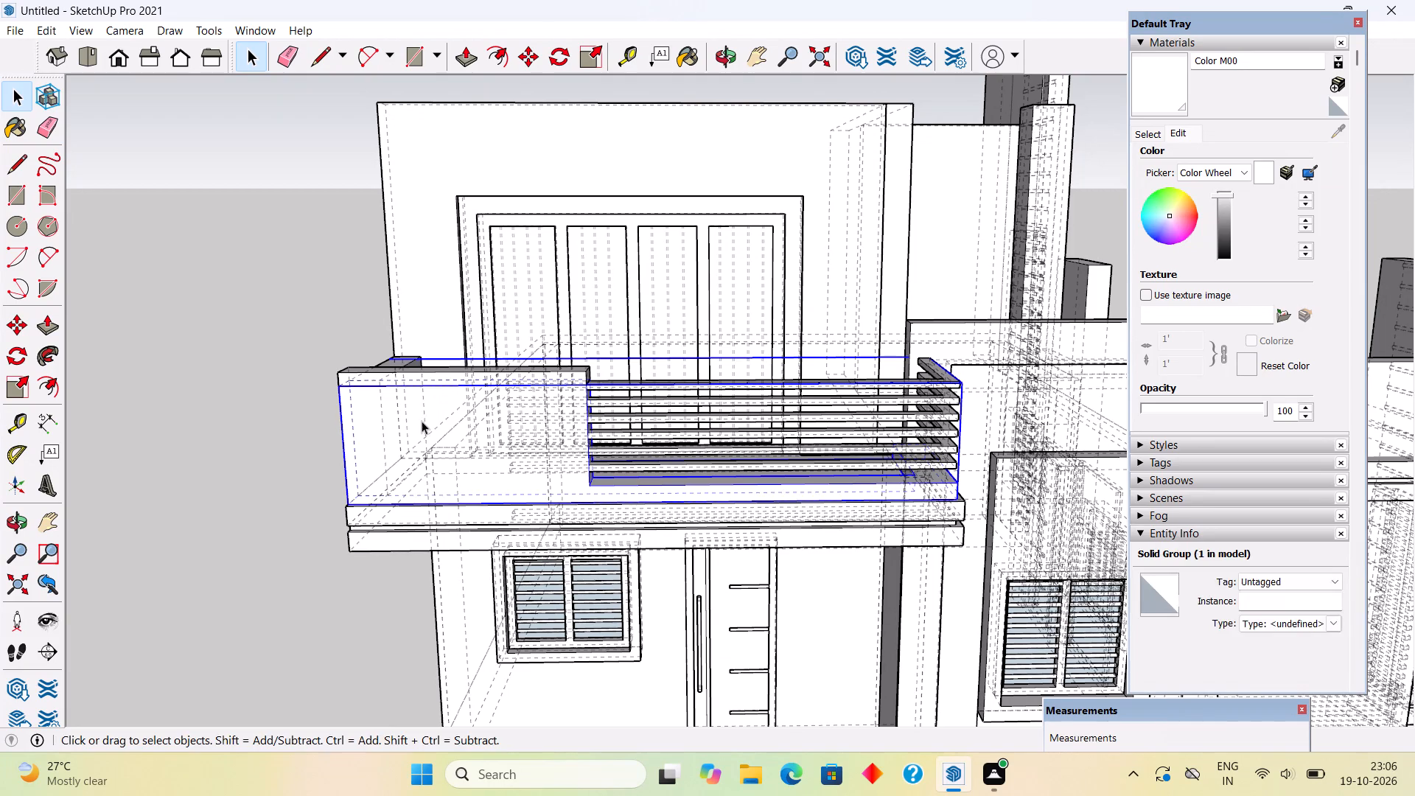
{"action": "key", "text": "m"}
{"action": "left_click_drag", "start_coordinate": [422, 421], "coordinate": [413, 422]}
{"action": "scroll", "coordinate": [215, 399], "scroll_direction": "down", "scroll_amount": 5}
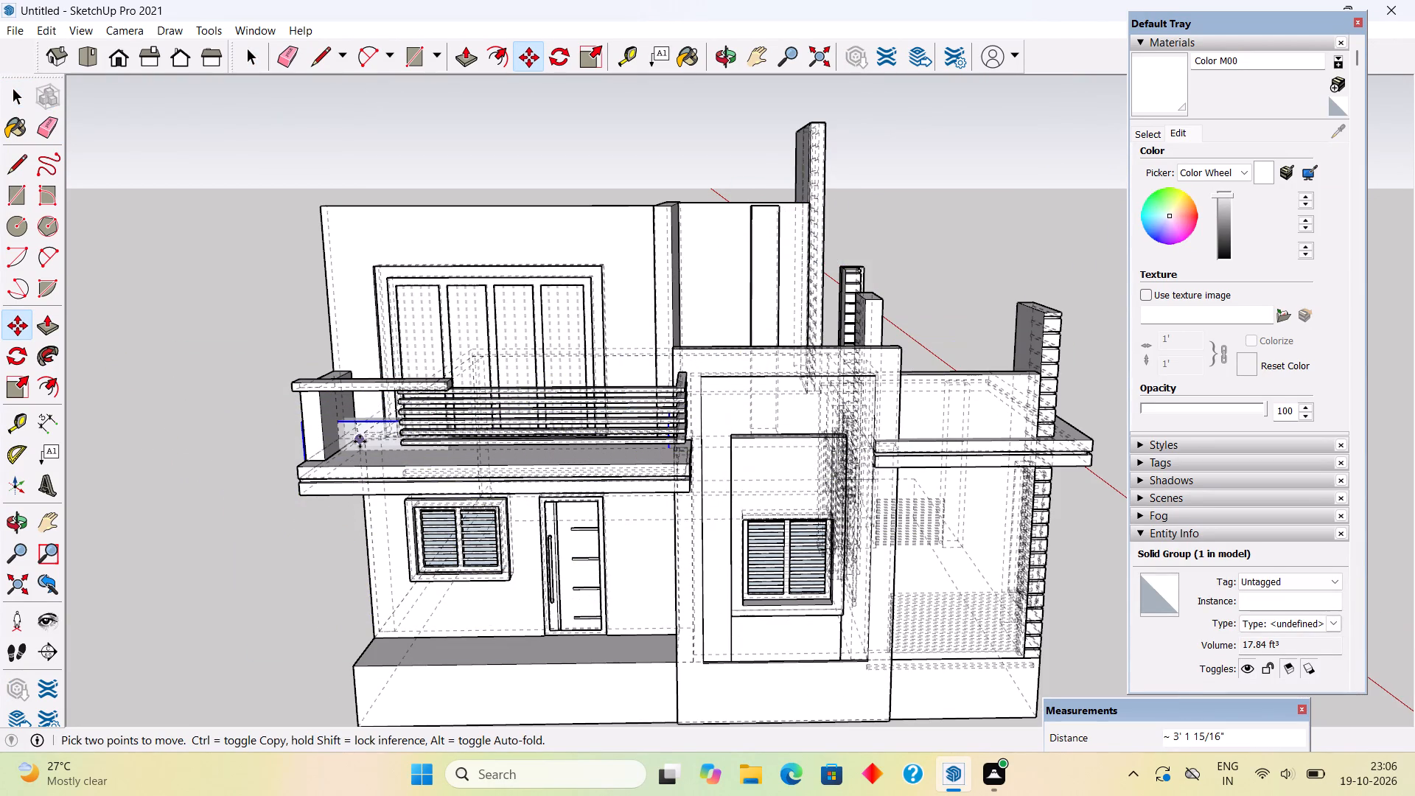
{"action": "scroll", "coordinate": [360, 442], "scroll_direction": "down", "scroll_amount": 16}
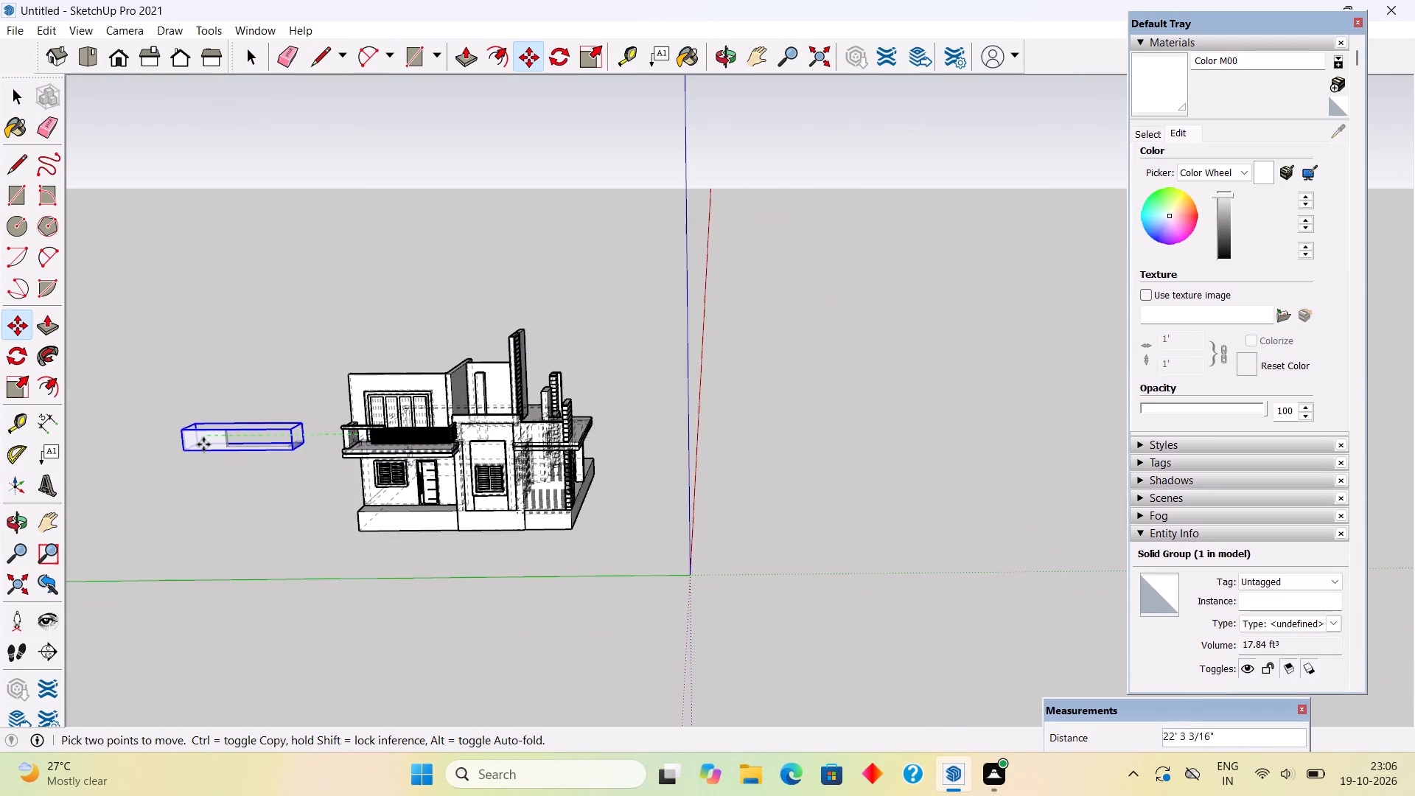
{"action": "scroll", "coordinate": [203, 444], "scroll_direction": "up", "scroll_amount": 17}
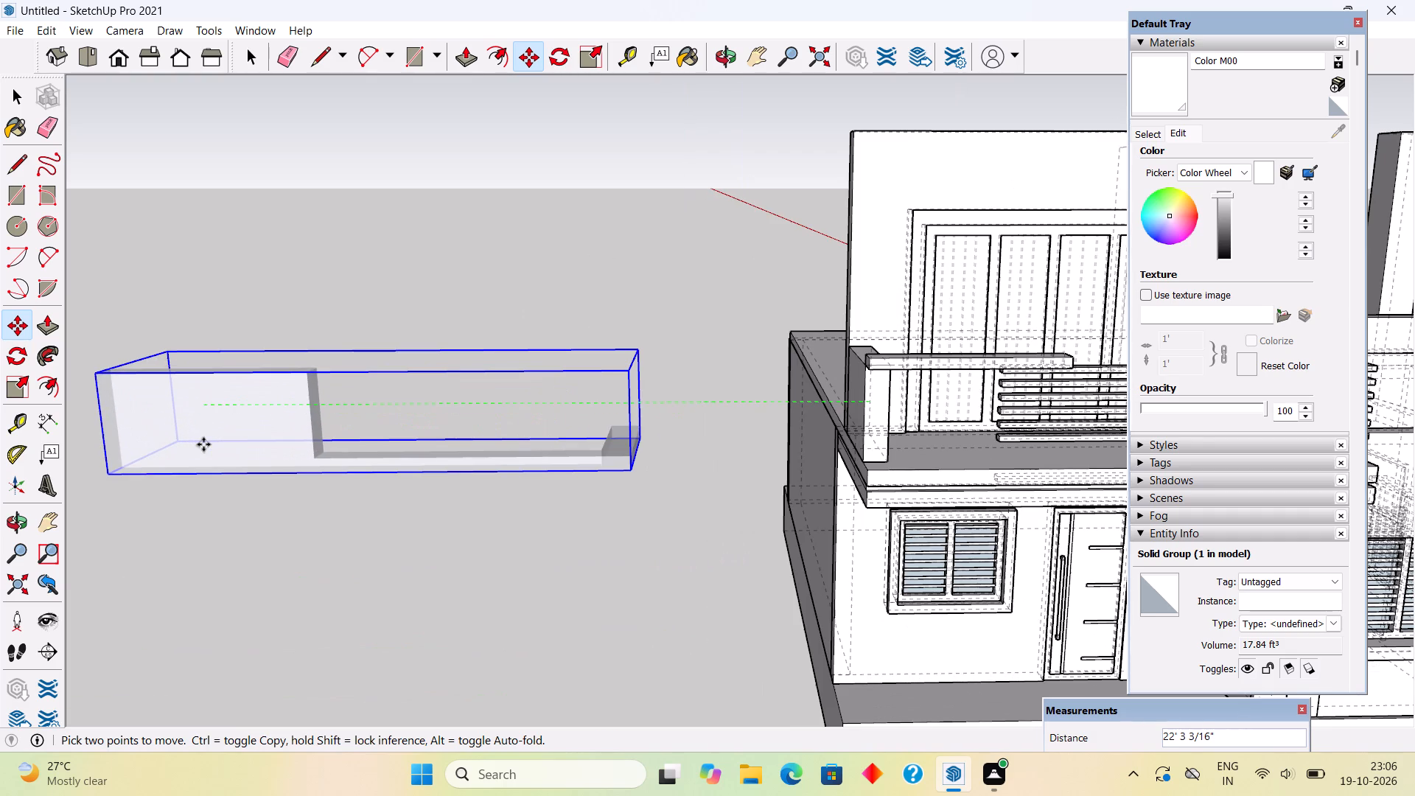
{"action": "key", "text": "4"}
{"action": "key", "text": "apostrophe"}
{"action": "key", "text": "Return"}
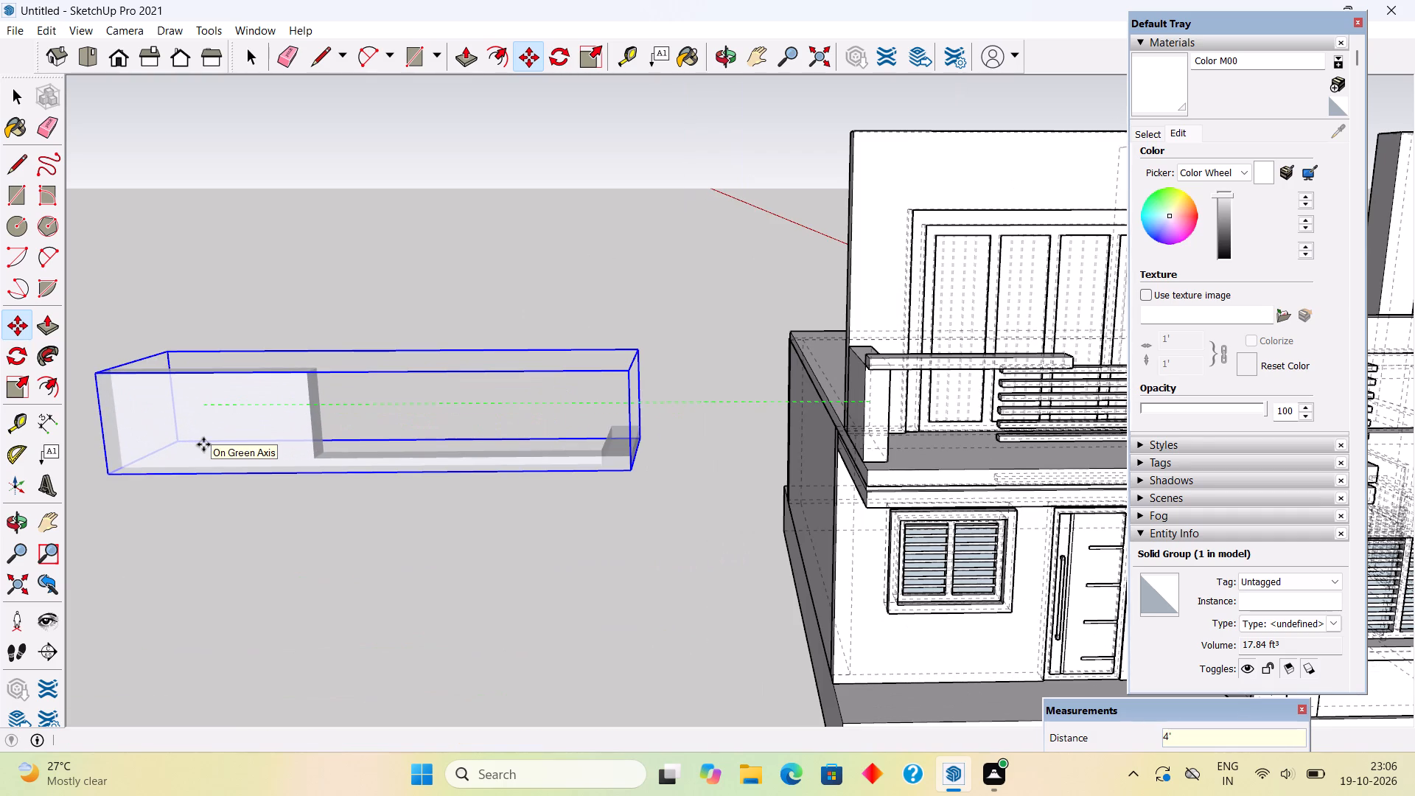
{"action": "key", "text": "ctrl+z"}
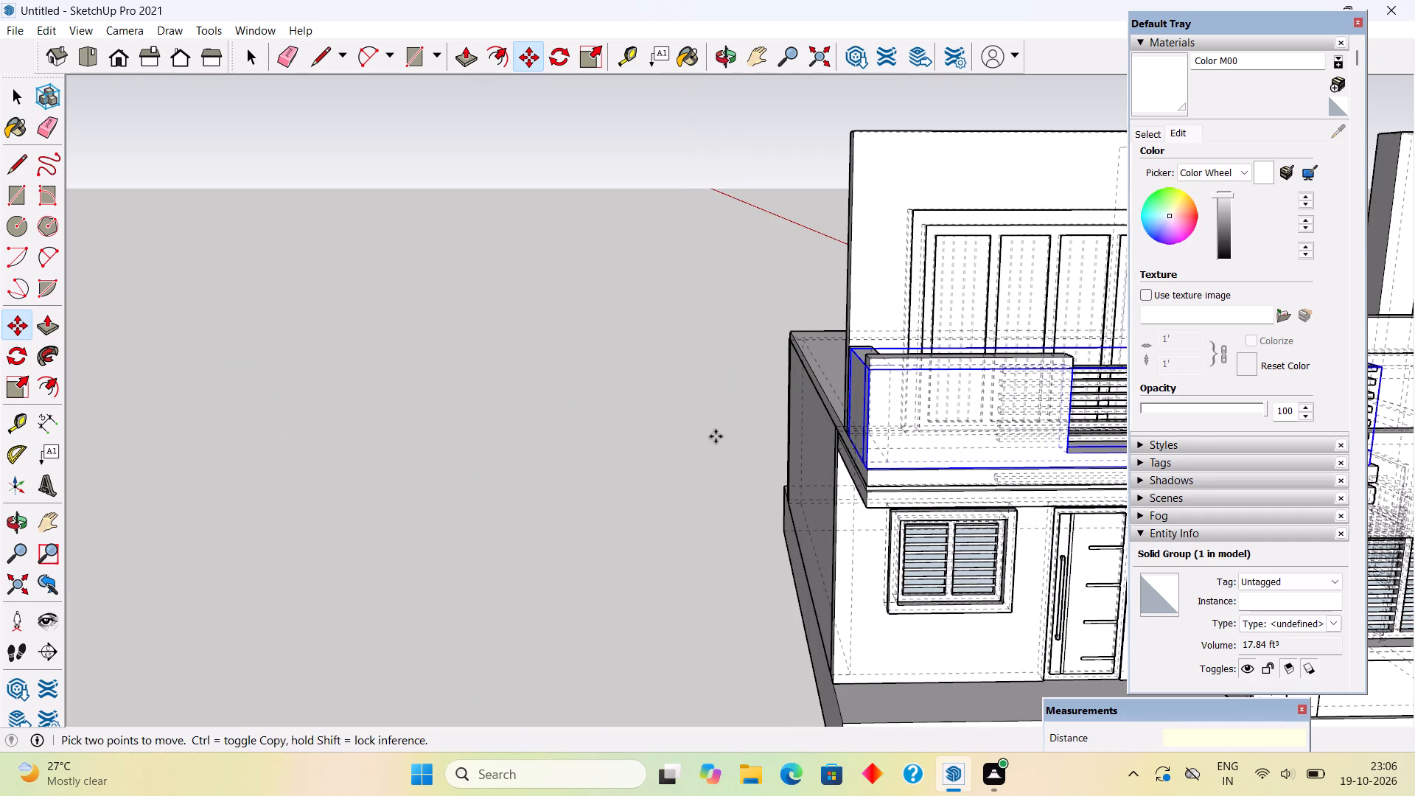
Move the balcony parapet wall 20' along the green axis, away from the house, and deselect it.
{"action": "left_click", "coordinate": [1021, 439]}
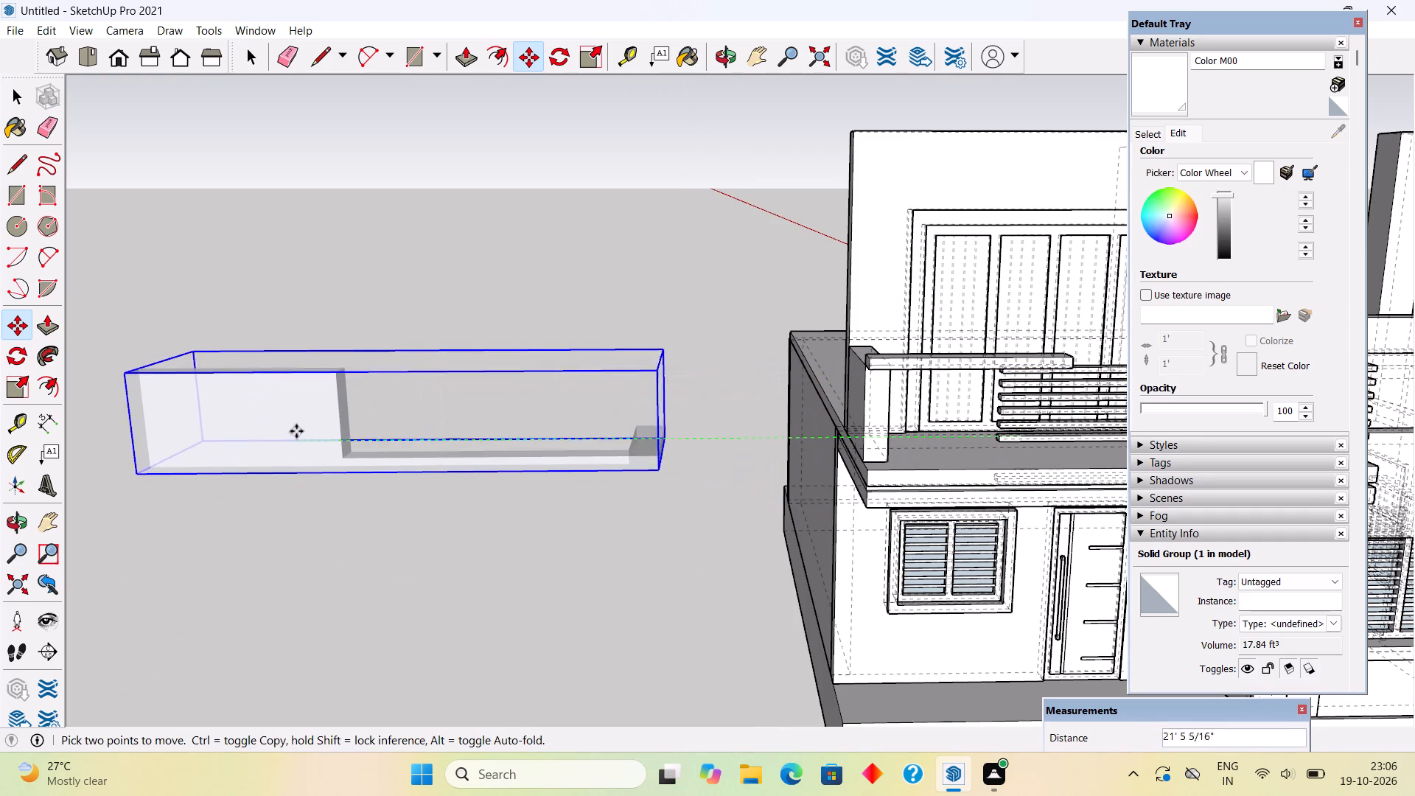
{"action": "type", "text": "20'"}
{"action": "key", "text": "Return"}
{"action": "key", "text": "space"}
{"action": "left_click", "coordinate": [407, 276]}
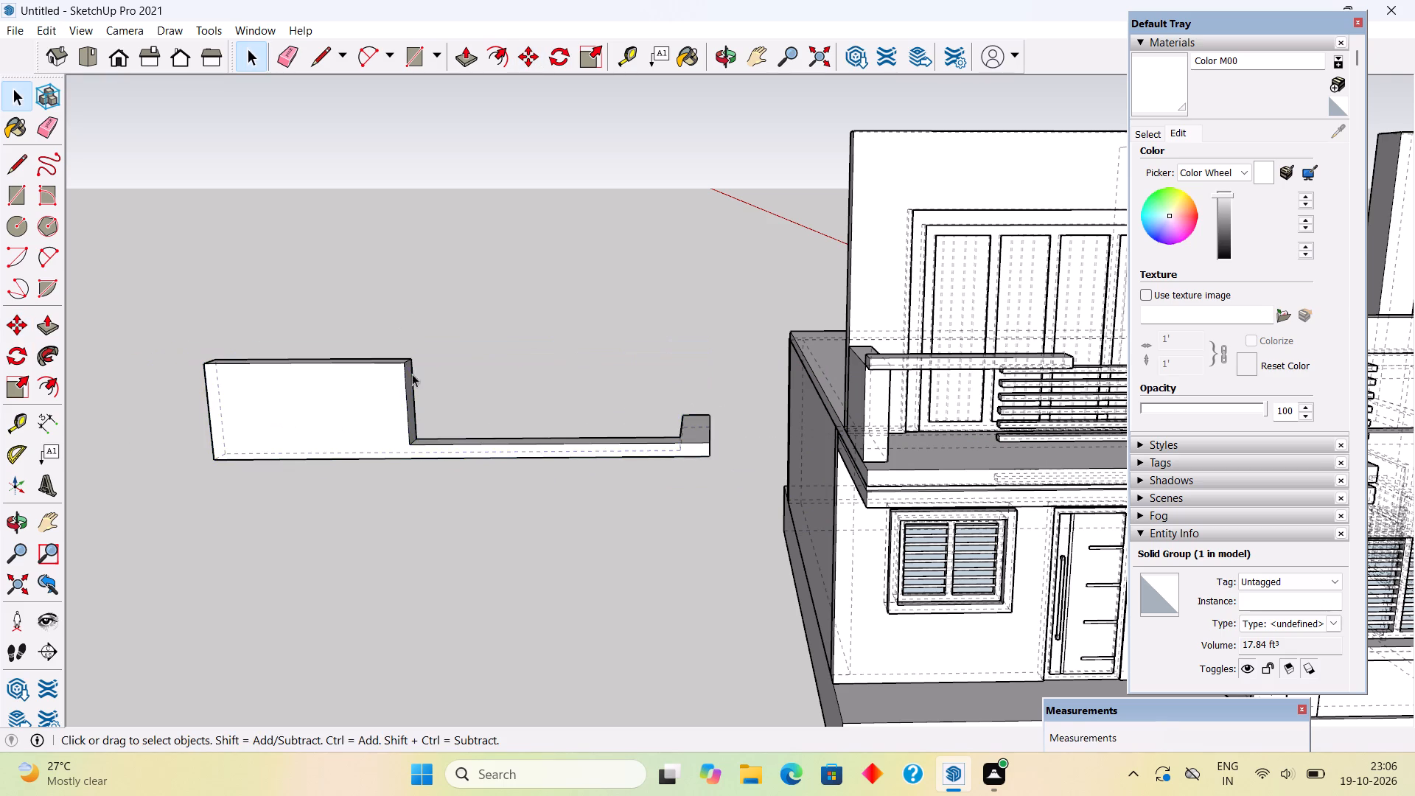
Draw a ground rectangle about 12' 7" by 19' 2" on the open ground beside the house.
{"action": "middle_click_drag", "start_coordinate": [458, 513], "coordinate": [558, 501]}
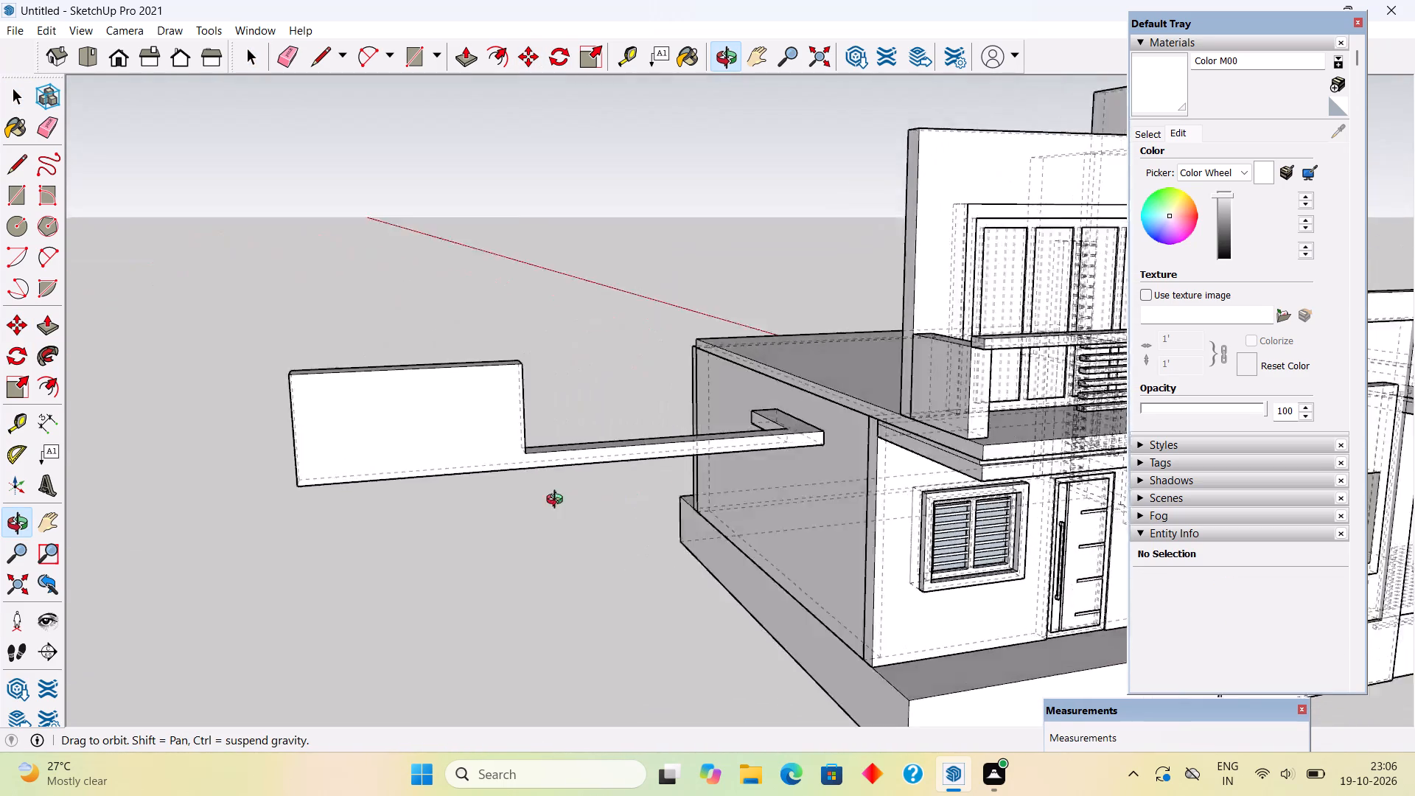
{"action": "middle_click_drag", "start_coordinate": [558, 501], "coordinate": [565, 424]}
{"action": "scroll", "coordinate": [565, 411], "scroll_direction": "down", "scroll_amount": 4}
{"action": "scroll", "coordinate": [494, 392], "scroll_direction": "down", "scroll_amount": 11}
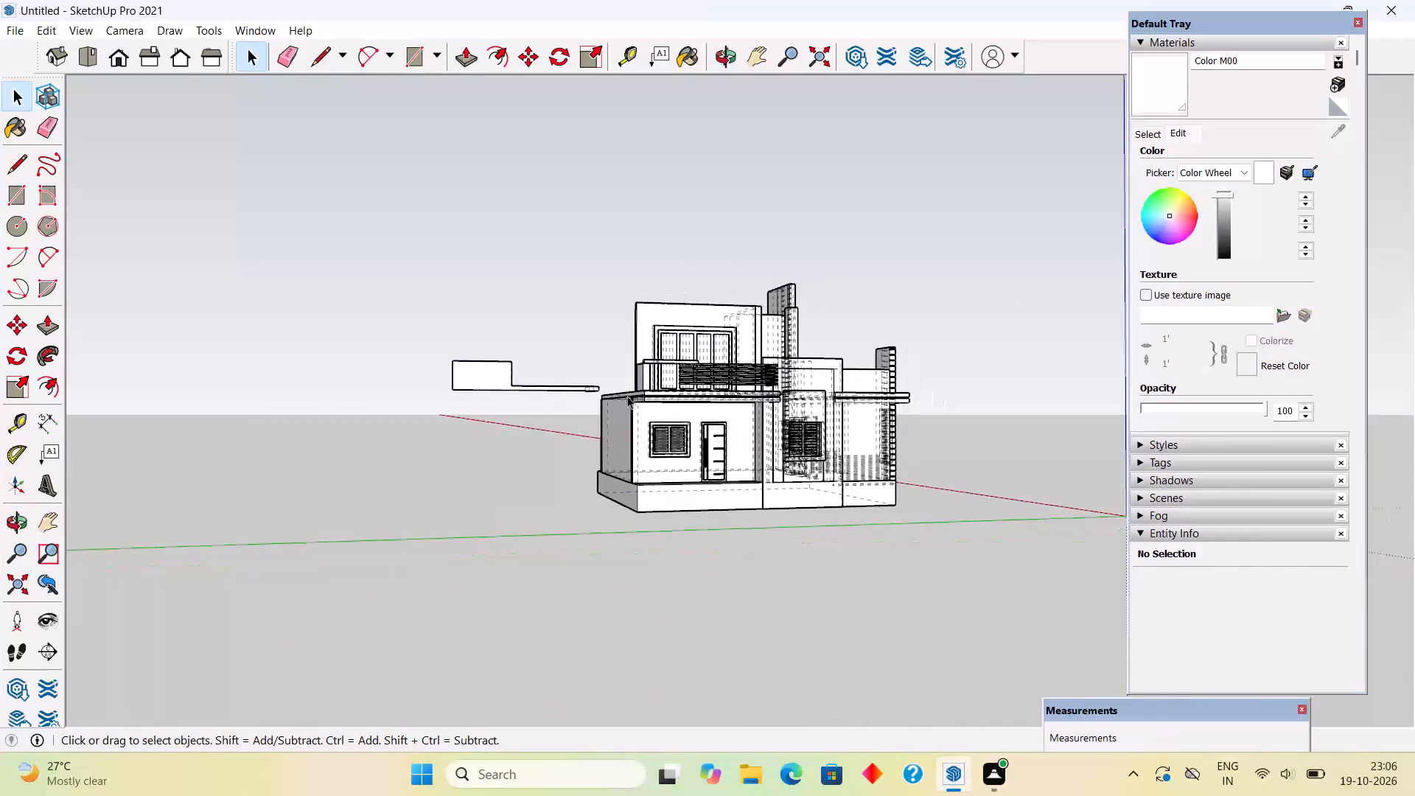
{"action": "middle_click_drag", "start_coordinate": [867, 310], "coordinate": [643, 526]}
{"action": "scroll", "coordinate": [643, 526], "scroll_direction": "down", "scroll_amount": 3}
{"action": "middle_click_drag", "start_coordinate": [1070, 427], "coordinate": [73, 489]}
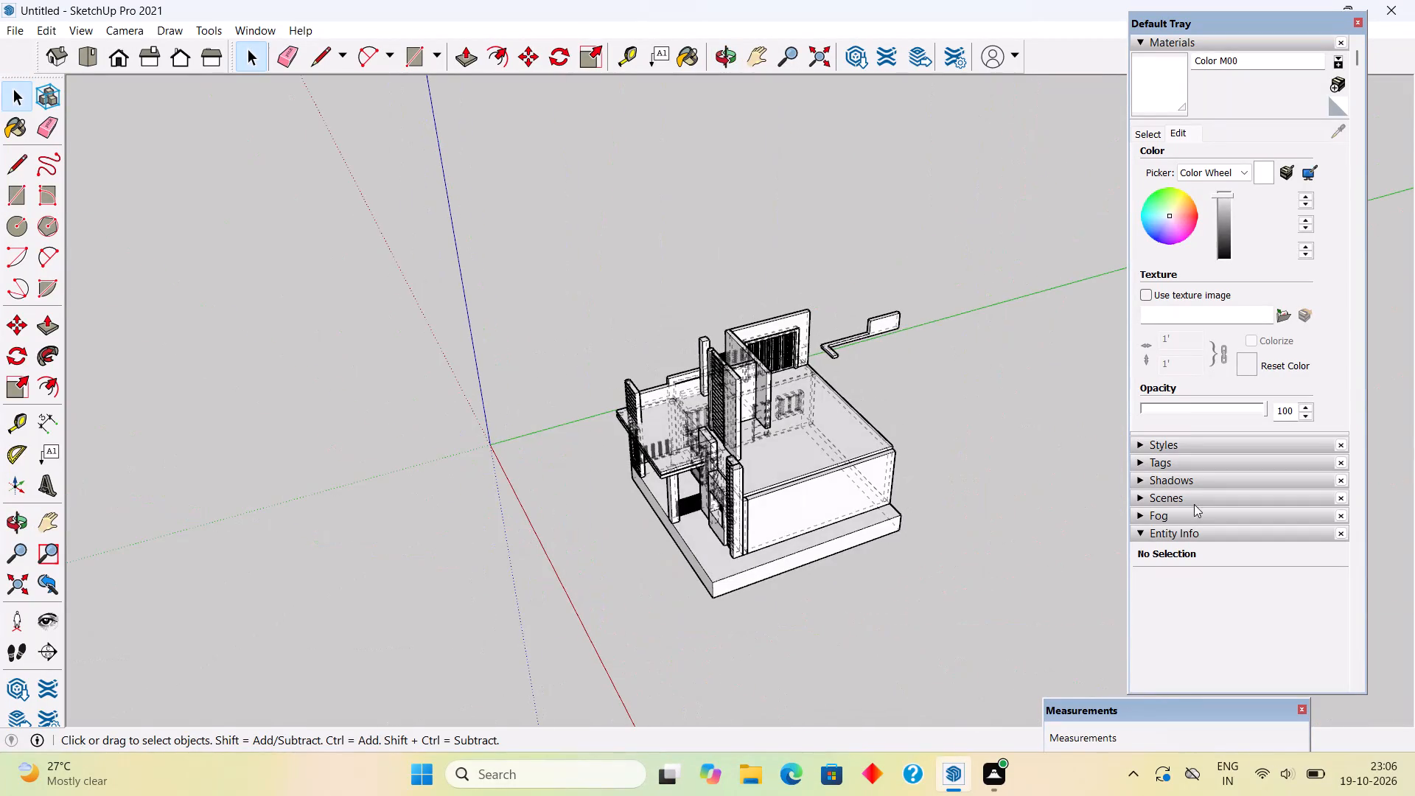
{"action": "scroll", "coordinate": [918, 609], "scroll_direction": "down", "scroll_amount": 1}
{"action": "scroll", "coordinate": [685, 368], "scroll_direction": "down", "scroll_amount": 6}
{"action": "middle_click_drag", "start_coordinate": [703, 564], "coordinate": [1037, 455]}
{"action": "scroll", "coordinate": [1035, 473], "scroll_direction": "up", "scroll_amount": 1}
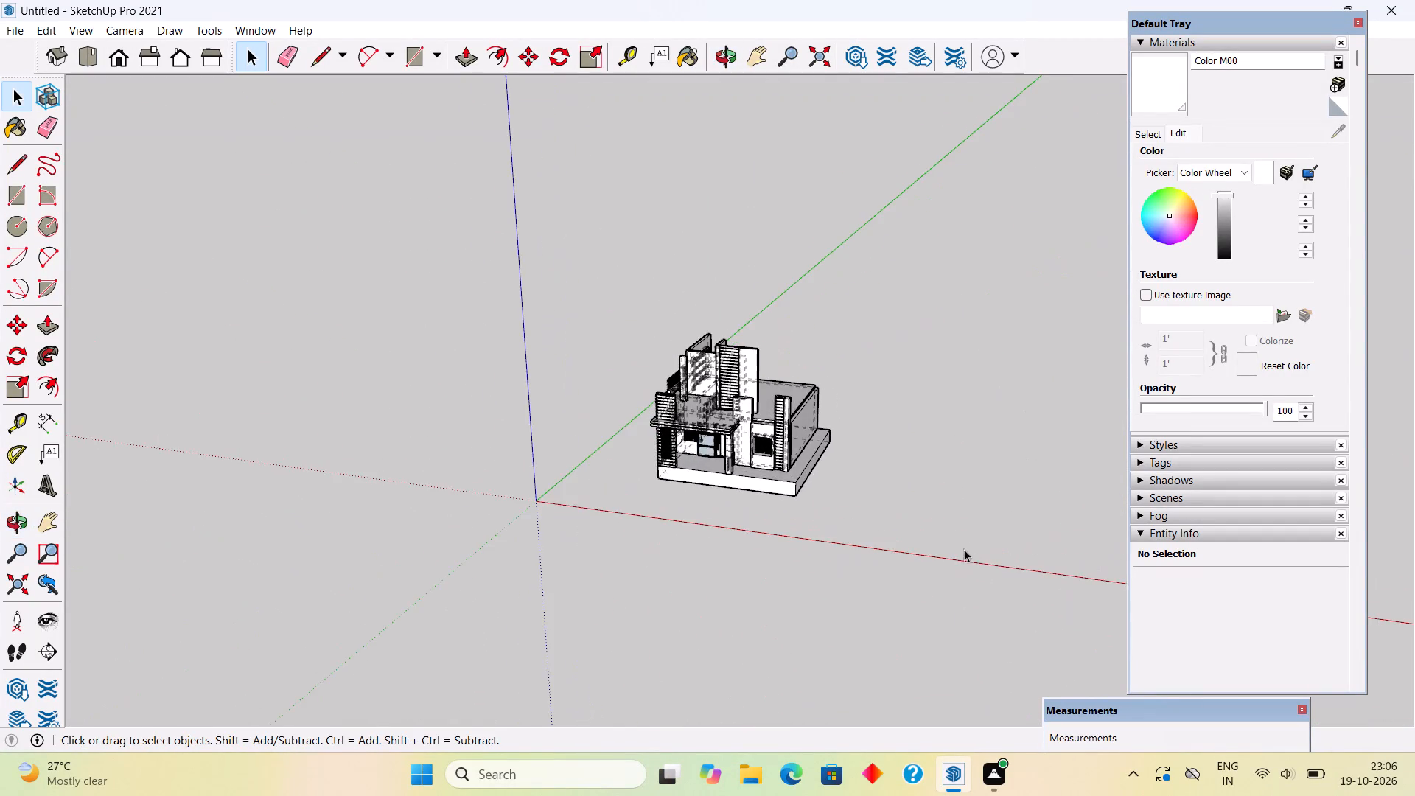
{"action": "scroll", "coordinate": [941, 530], "scroll_direction": "up", "scroll_amount": 3}
{"action": "middle_click_drag", "start_coordinate": [676, 353], "coordinate": [786, 619]}
{"action": "scroll", "coordinate": [873, 545], "scroll_direction": "up", "scroll_amount": 7}
{"action": "scroll", "coordinate": [997, 398], "scroll_direction": "up", "scroll_amount": 1}
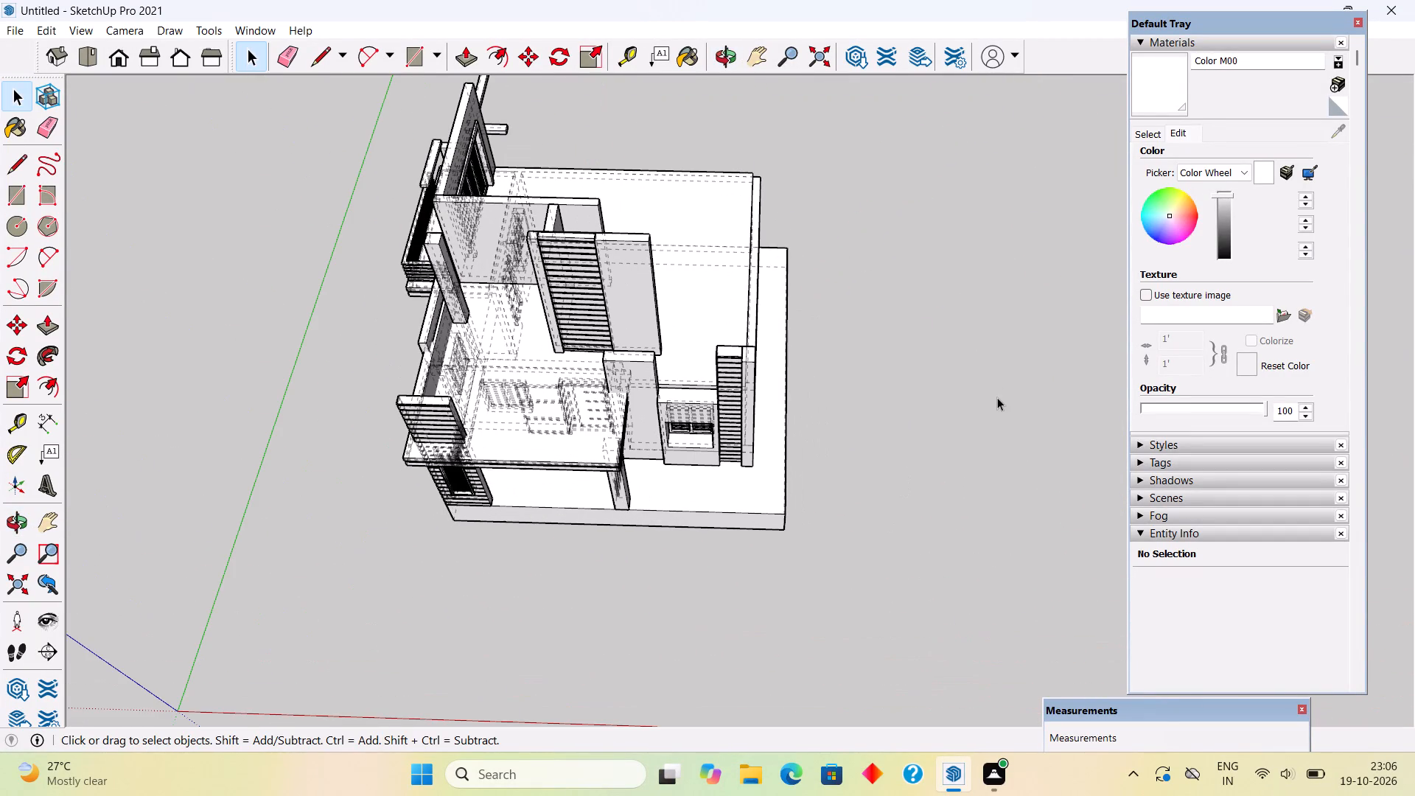
{"action": "key", "text": "r"}
{"action": "left_click_drag", "start_coordinate": [906, 322], "coordinate": [914, 358]}
{"action": "left_click", "coordinate": [1054, 488]}
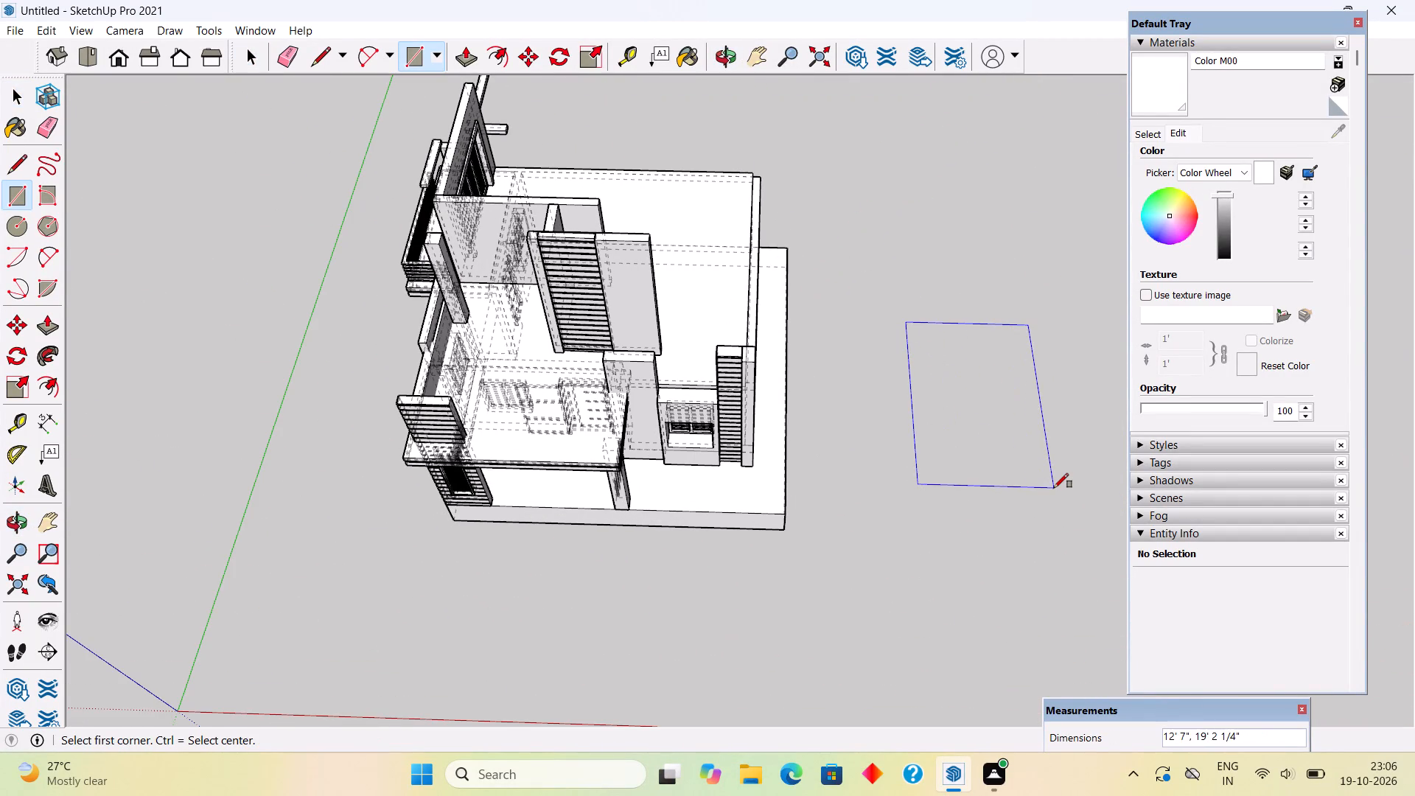
Push/Pull the ground rectangle beside the house up into a box about 6' 7" high.
{"action": "key", "text": "p"}
{"action": "left_click", "coordinate": [995, 441]}
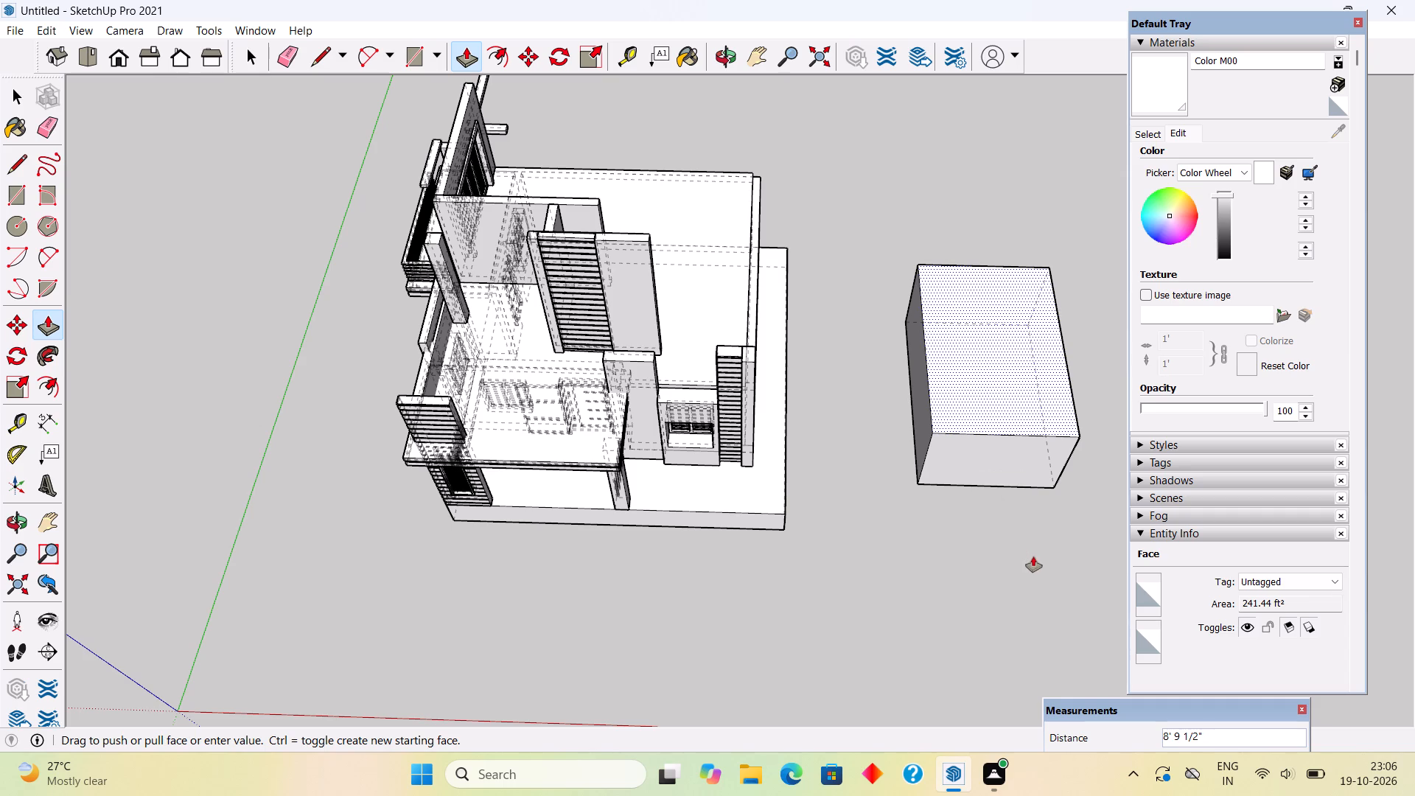
{"action": "middle_click_drag", "start_coordinate": [1018, 501], "coordinate": [898, 214]}
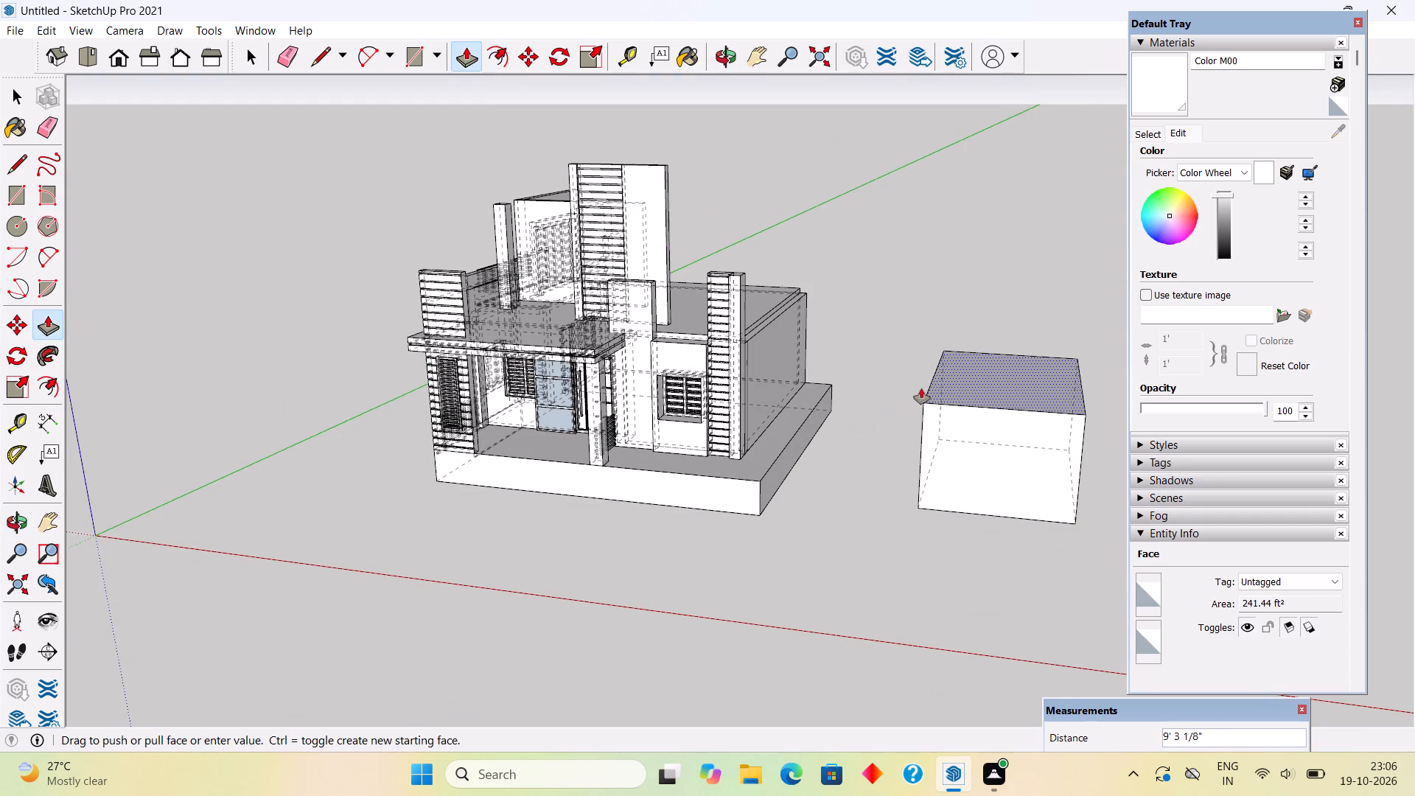
{"action": "middle_click", "coordinate": [921, 388]}
{"action": "left_click", "coordinate": [973, 420]}
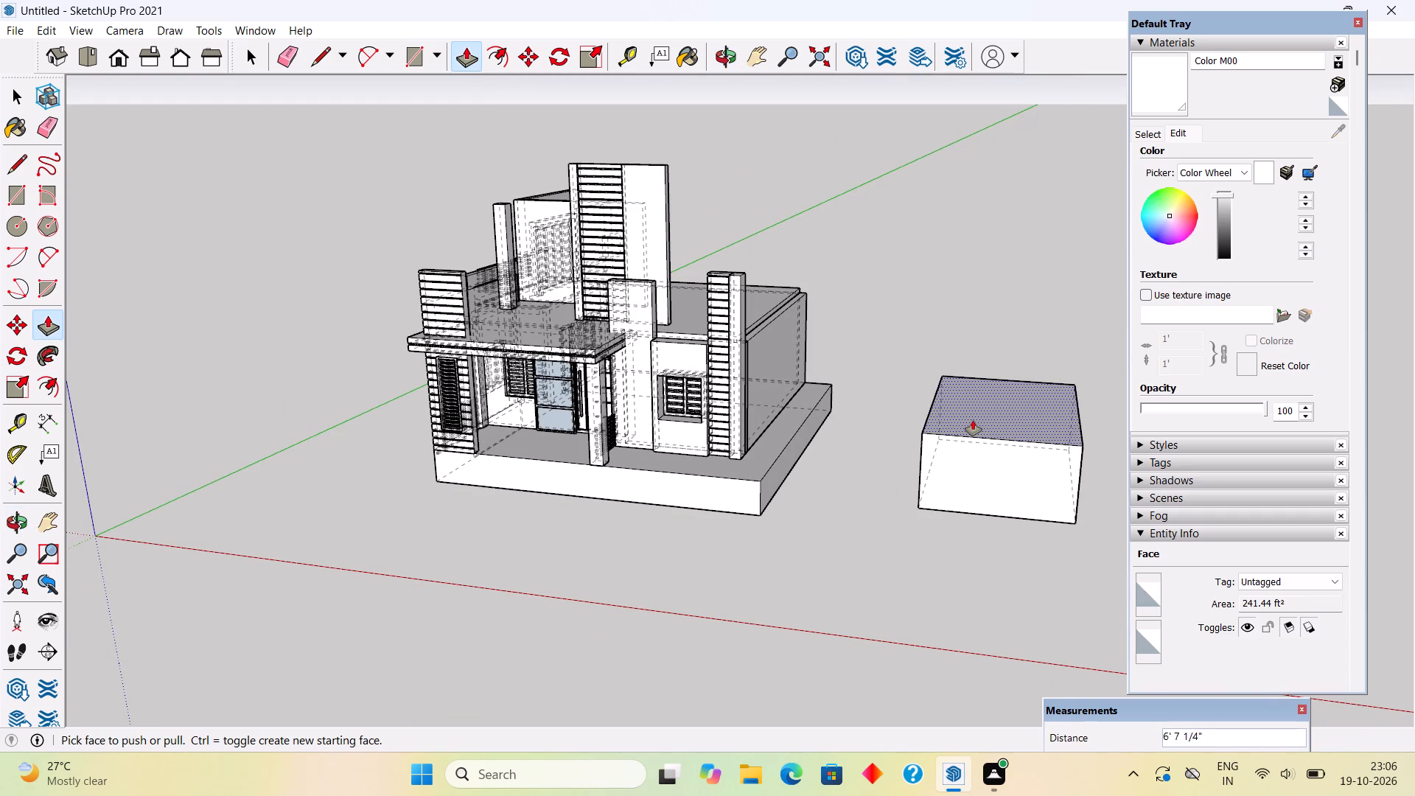
{"action": "key", "text": "space"}
Make a group from all faces and edges of the box beside the house.
{"action": "middle_click_drag", "start_coordinate": [967, 479], "coordinate": [816, 317]}
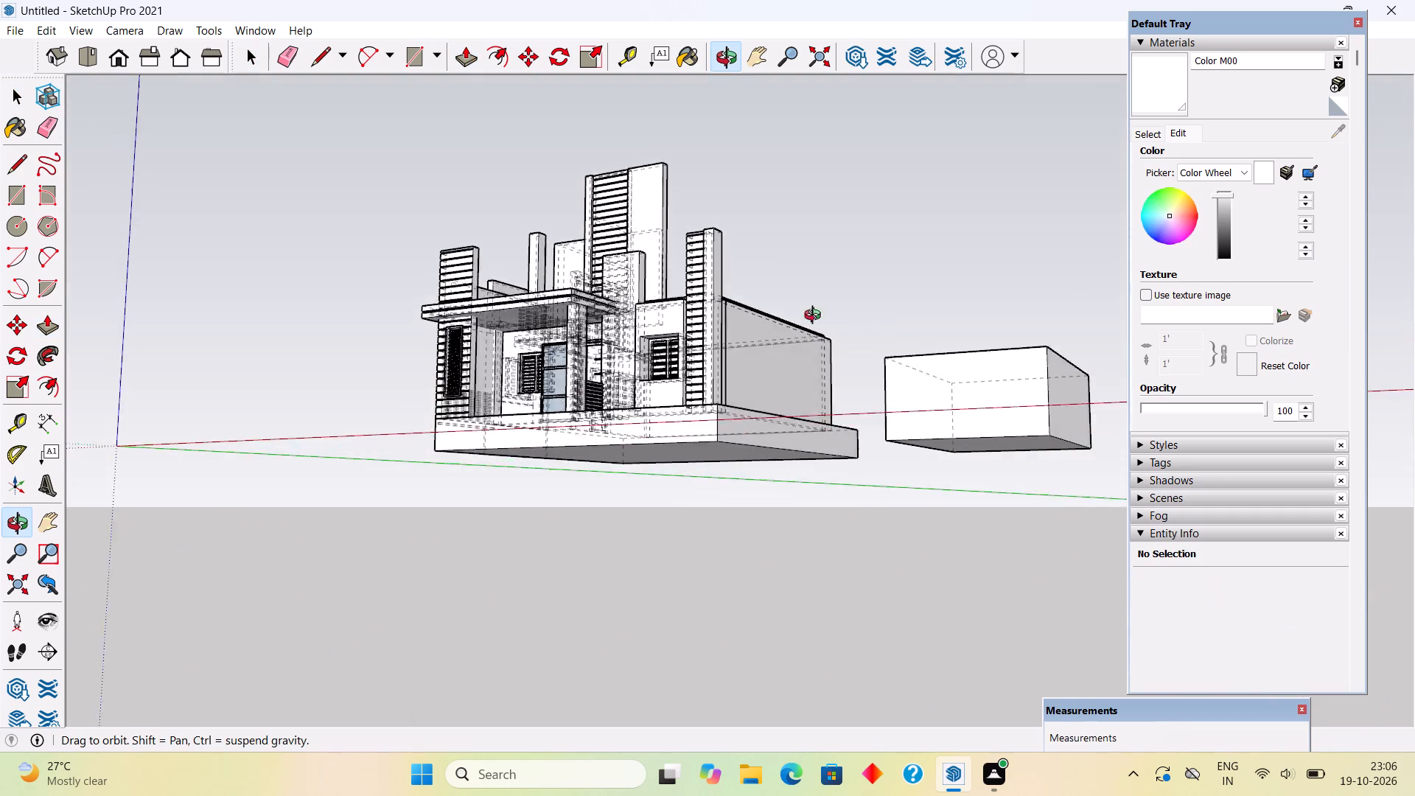
{"action": "middle_click_drag", "start_coordinate": [816, 317], "coordinate": [979, 405]}
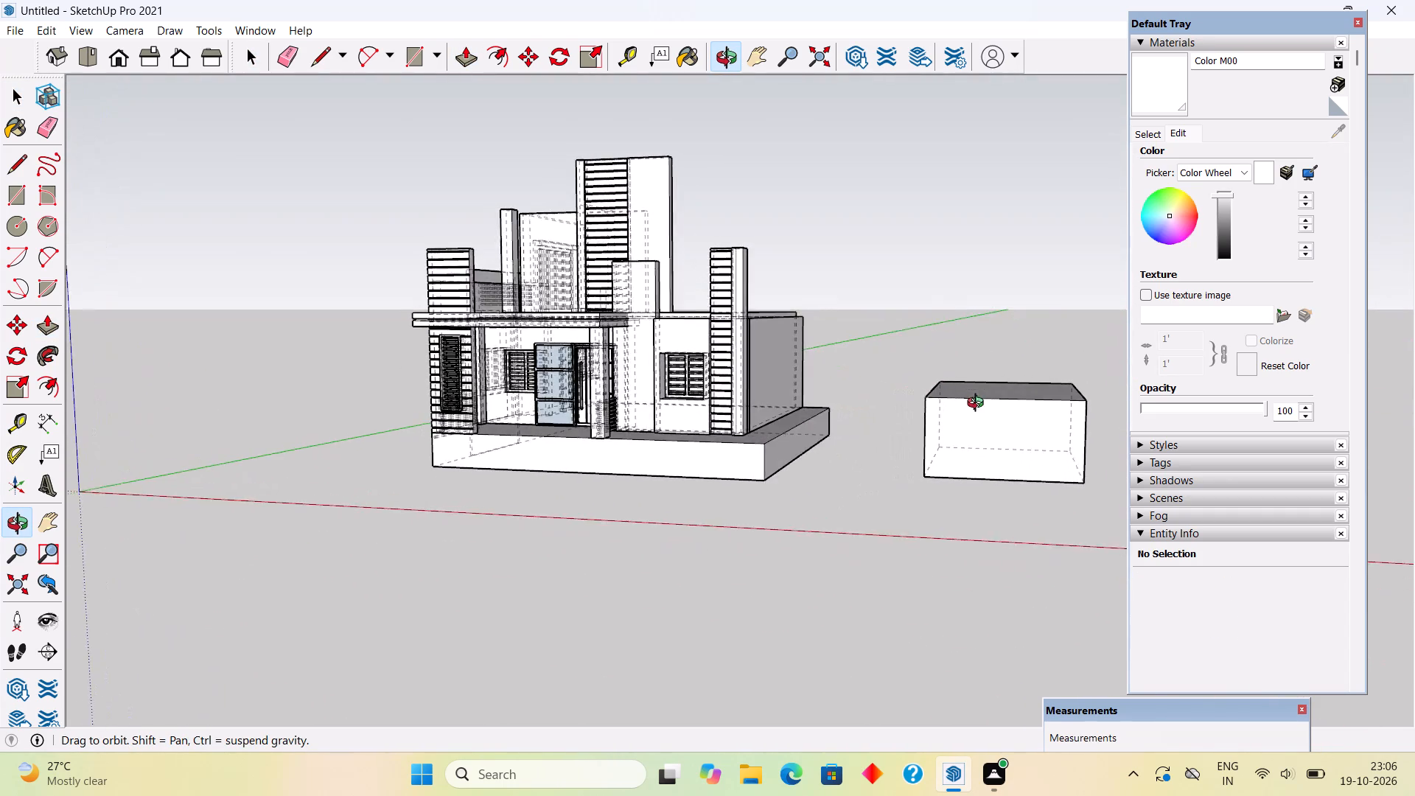
{"action": "middle_click_drag", "start_coordinate": [979, 405], "coordinate": [993, 422]}
{"action": "triple_click", "coordinate": [993, 448]}
{"action": "right_click", "coordinate": [993, 448]}
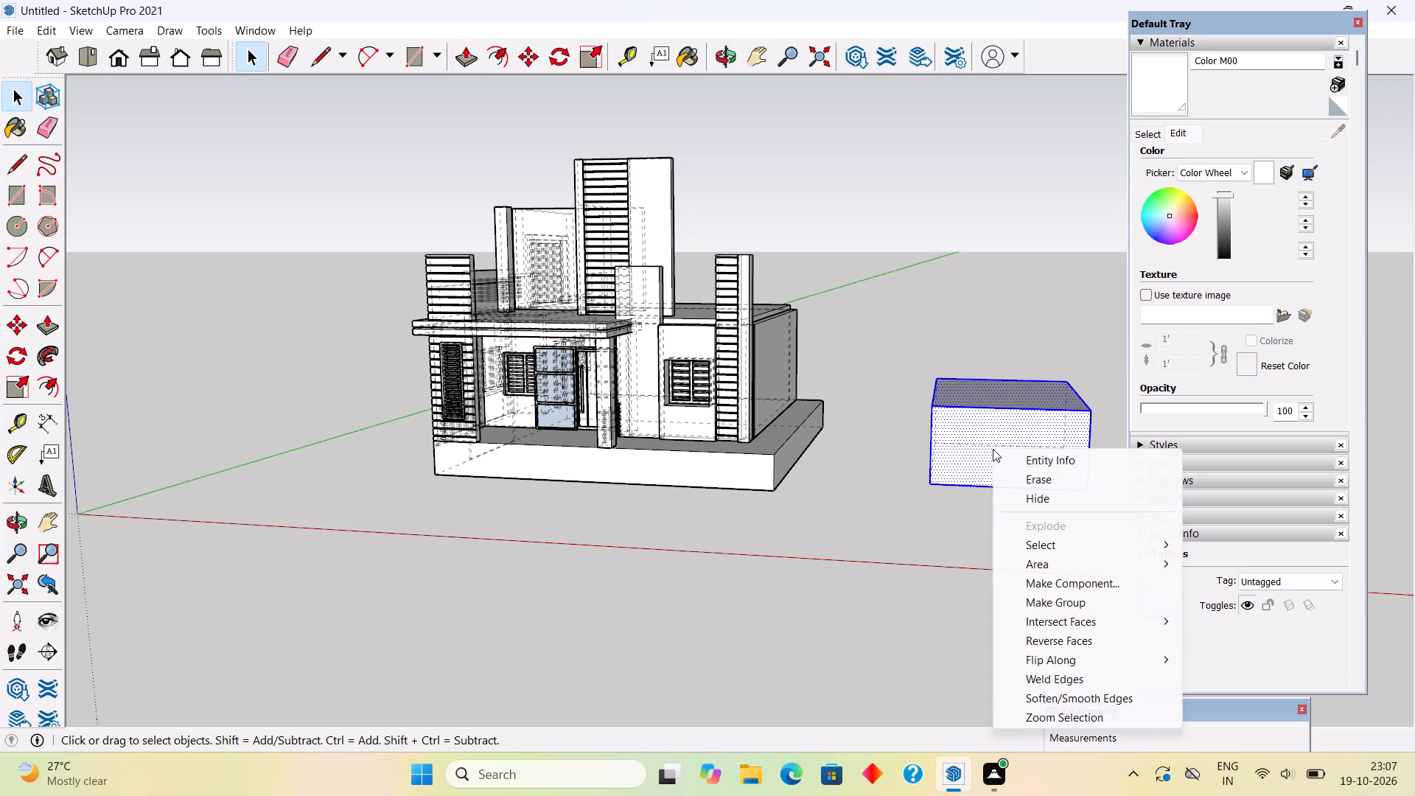
{"action": "left_click", "coordinate": [1058, 605]}
{"action": "left_click", "coordinate": [1013, 502]}
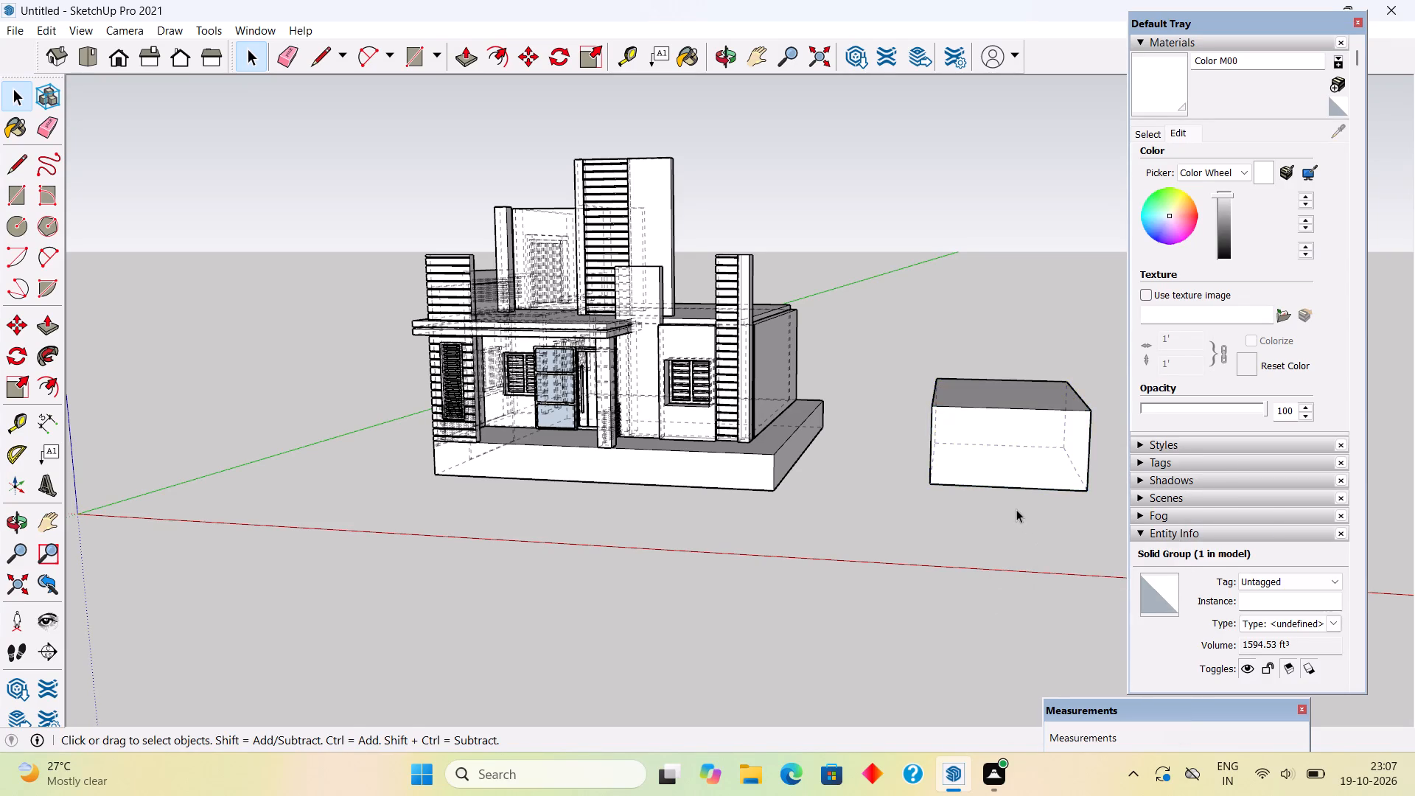
Select the grouped box beside the house.
{"action": "middle_click_drag", "start_coordinate": [1005, 450], "coordinate": [776, 417]}
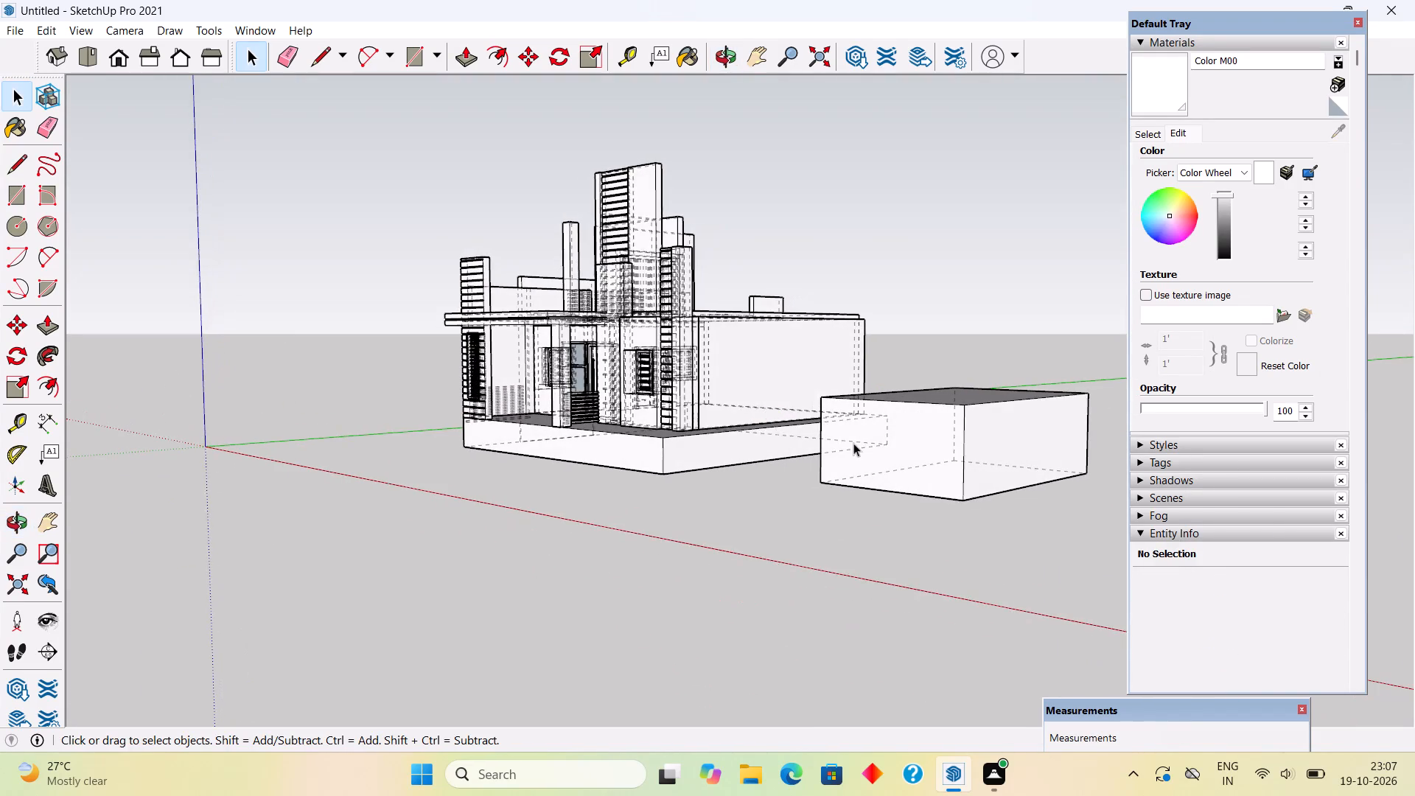
{"action": "scroll", "coordinate": [865, 447], "scroll_direction": "up", "scroll_amount": 6}
{"action": "left_click", "coordinate": [876, 444]}
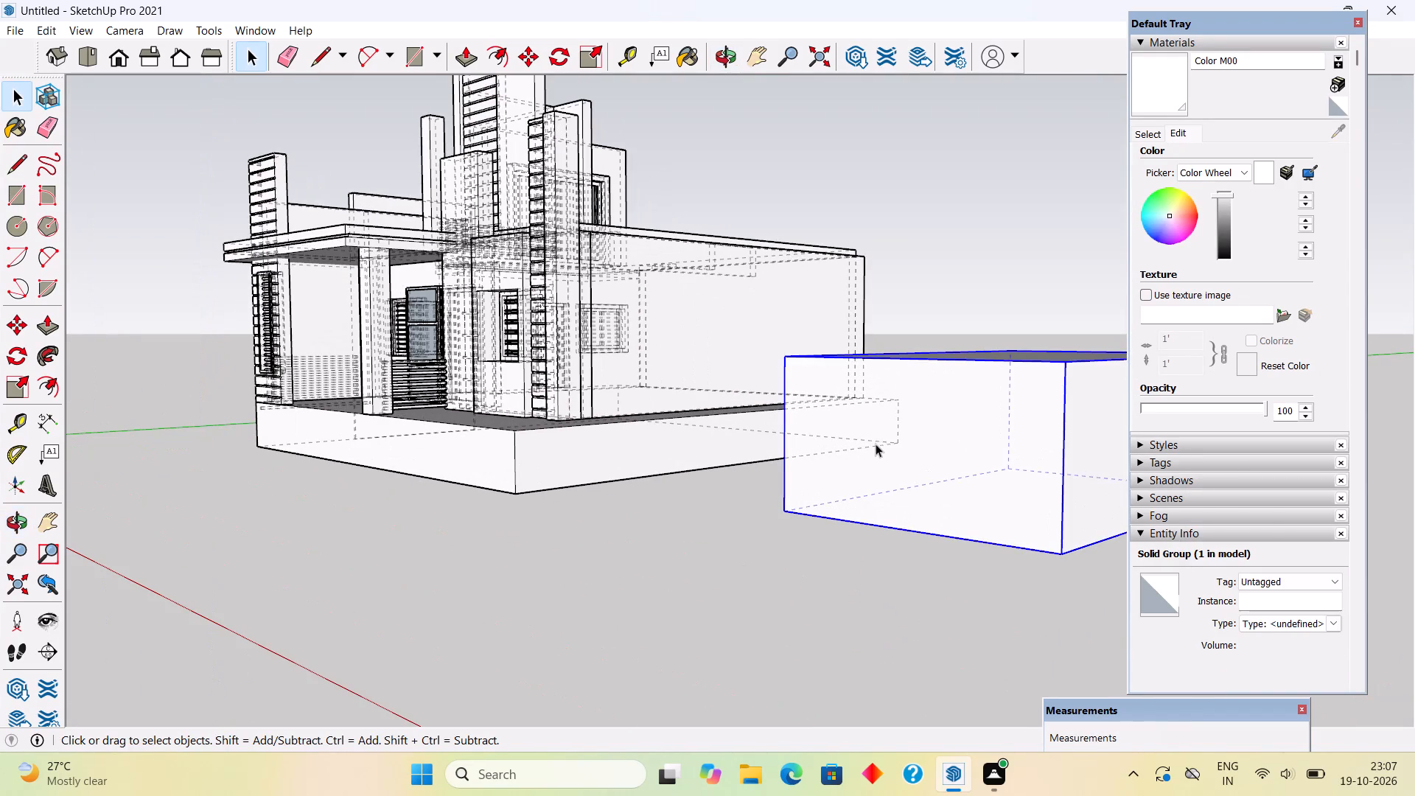
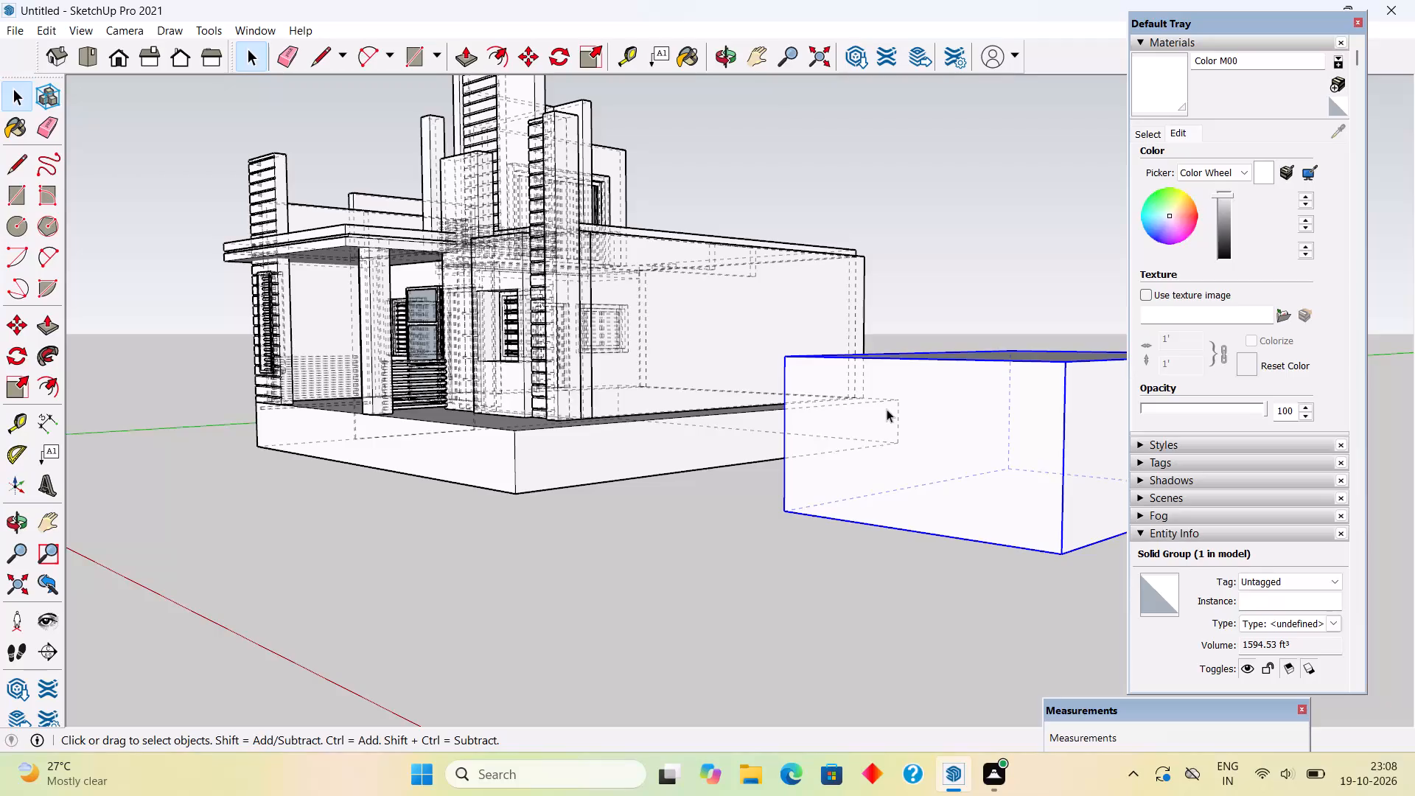
Delete the selected grouped box beside the house.
{"action": "scroll", "coordinate": [887, 409], "scroll_direction": "down", "scroll_amount": 6}
{"action": "key", "text": "Delete"}
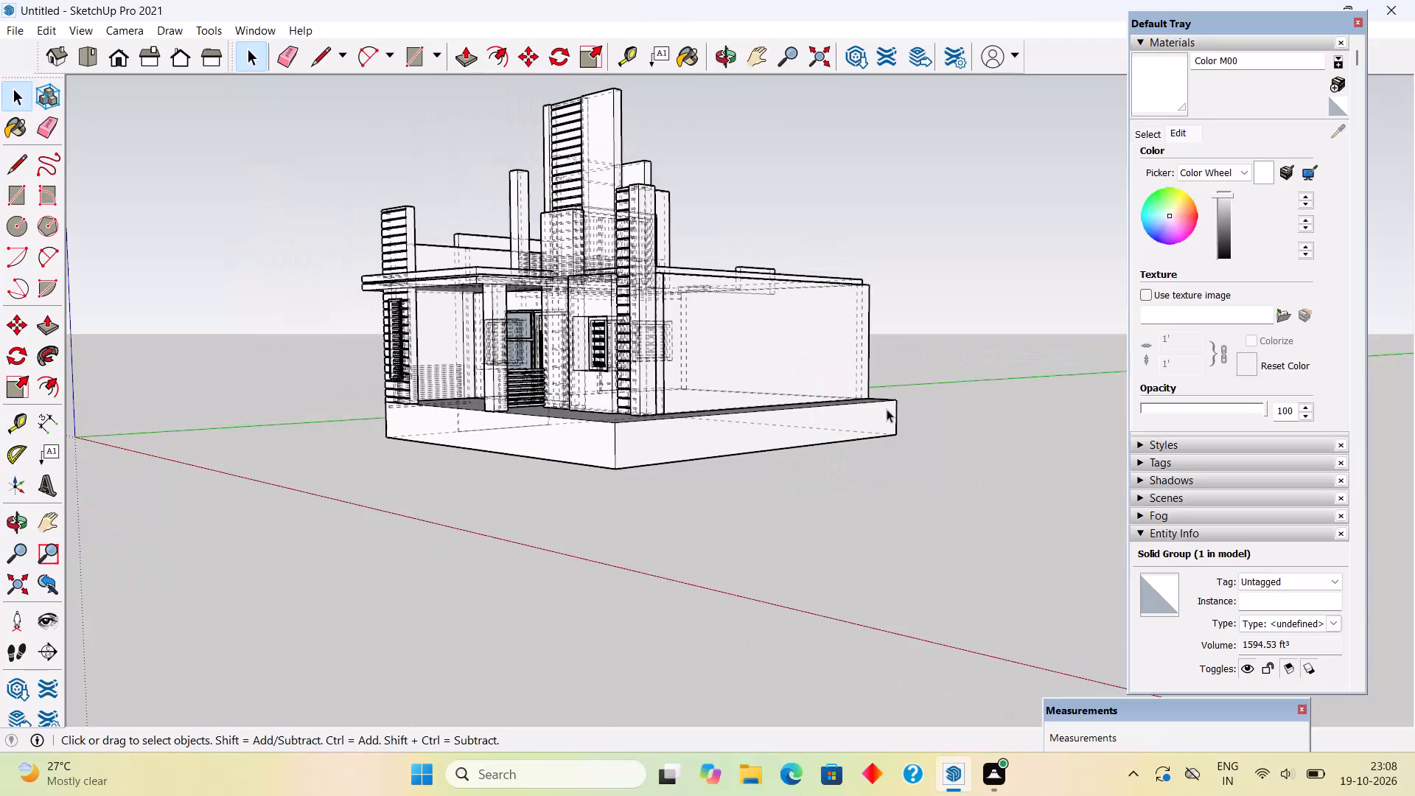
Open the base plinth group under the house for editing and select all of its connected faces and edges.
{"action": "middle_click_drag", "start_coordinate": [635, 330], "coordinate": [947, 341]}
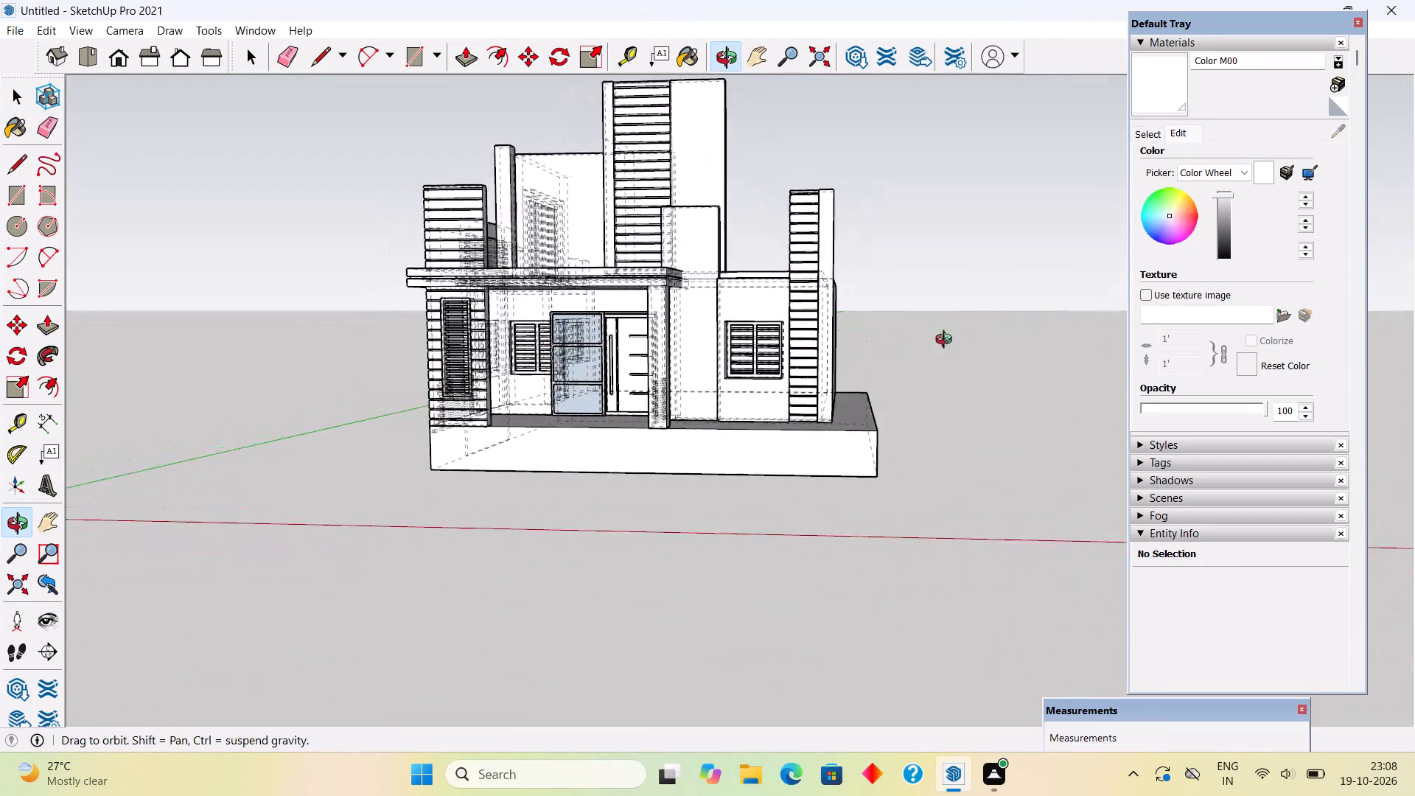
{"action": "middle_click_drag", "start_coordinate": [947, 341], "coordinate": [974, 335]}
{"action": "scroll", "coordinate": [676, 381], "scroll_direction": "up", "scroll_amount": 10}
{"action": "middle_click_drag", "start_coordinate": [651, 396], "coordinate": [385, 427]}
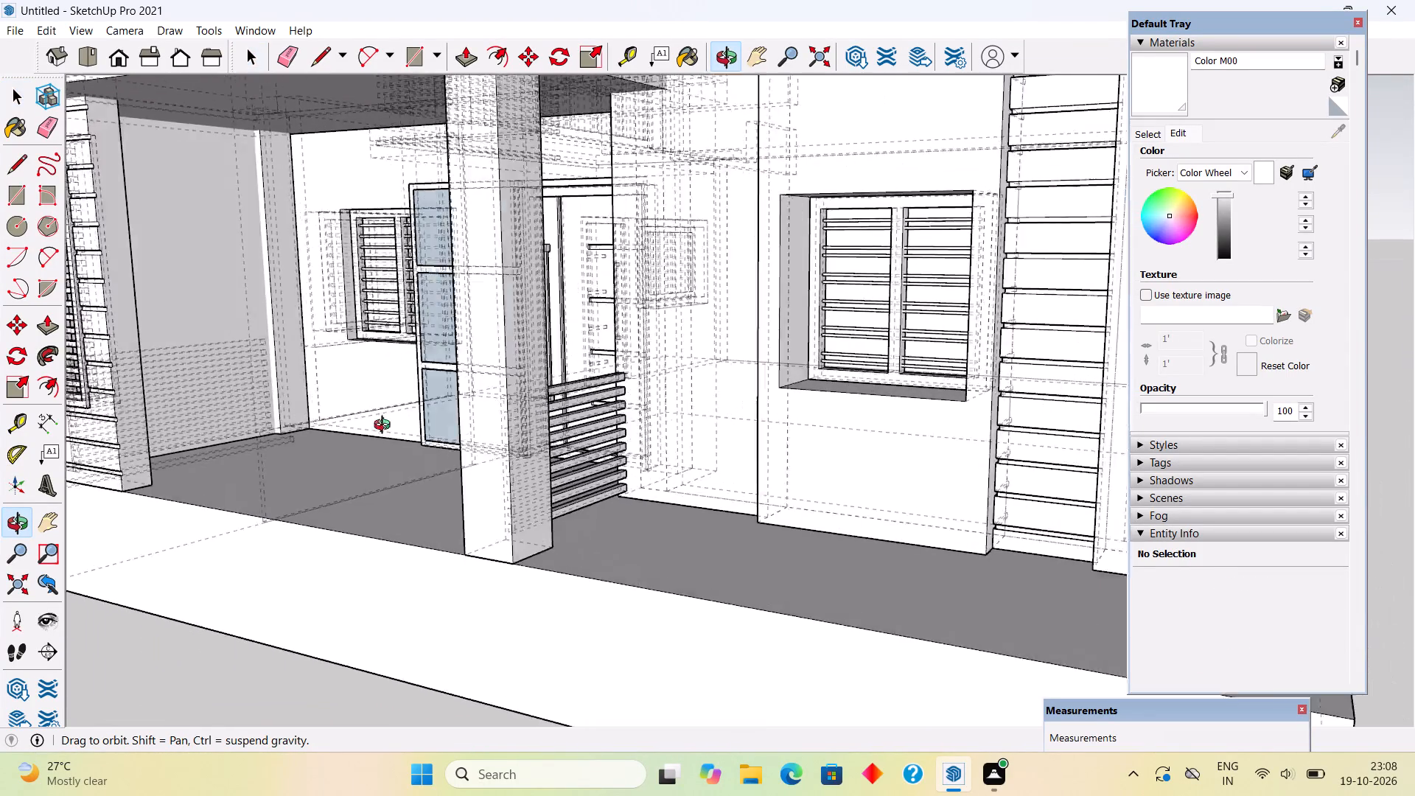
{"action": "middle_click_drag", "start_coordinate": [385, 427], "coordinate": [304, 274]}
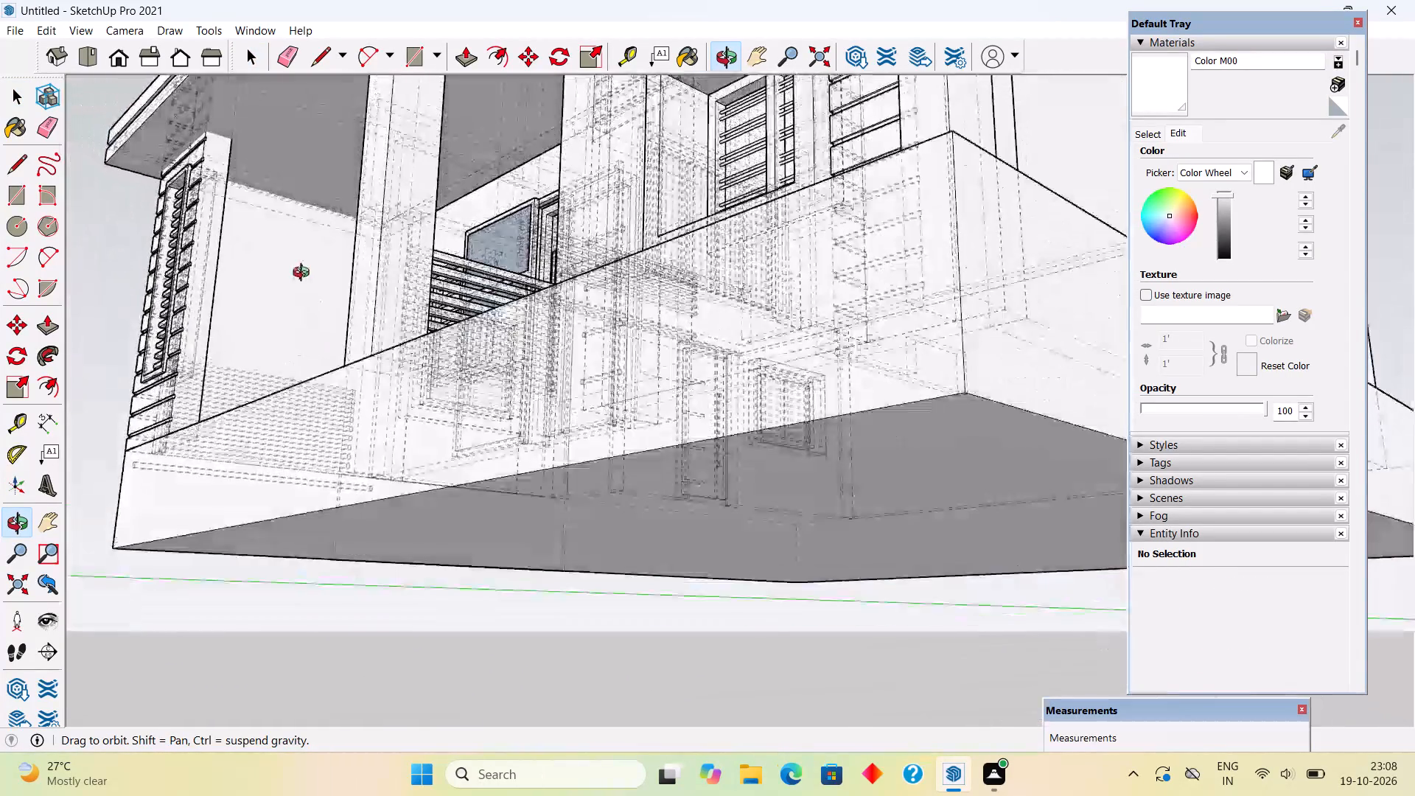
{"action": "middle_click_drag", "start_coordinate": [304, 274], "coordinate": [458, 603]}
{"action": "left_click", "coordinate": [457, 601]}
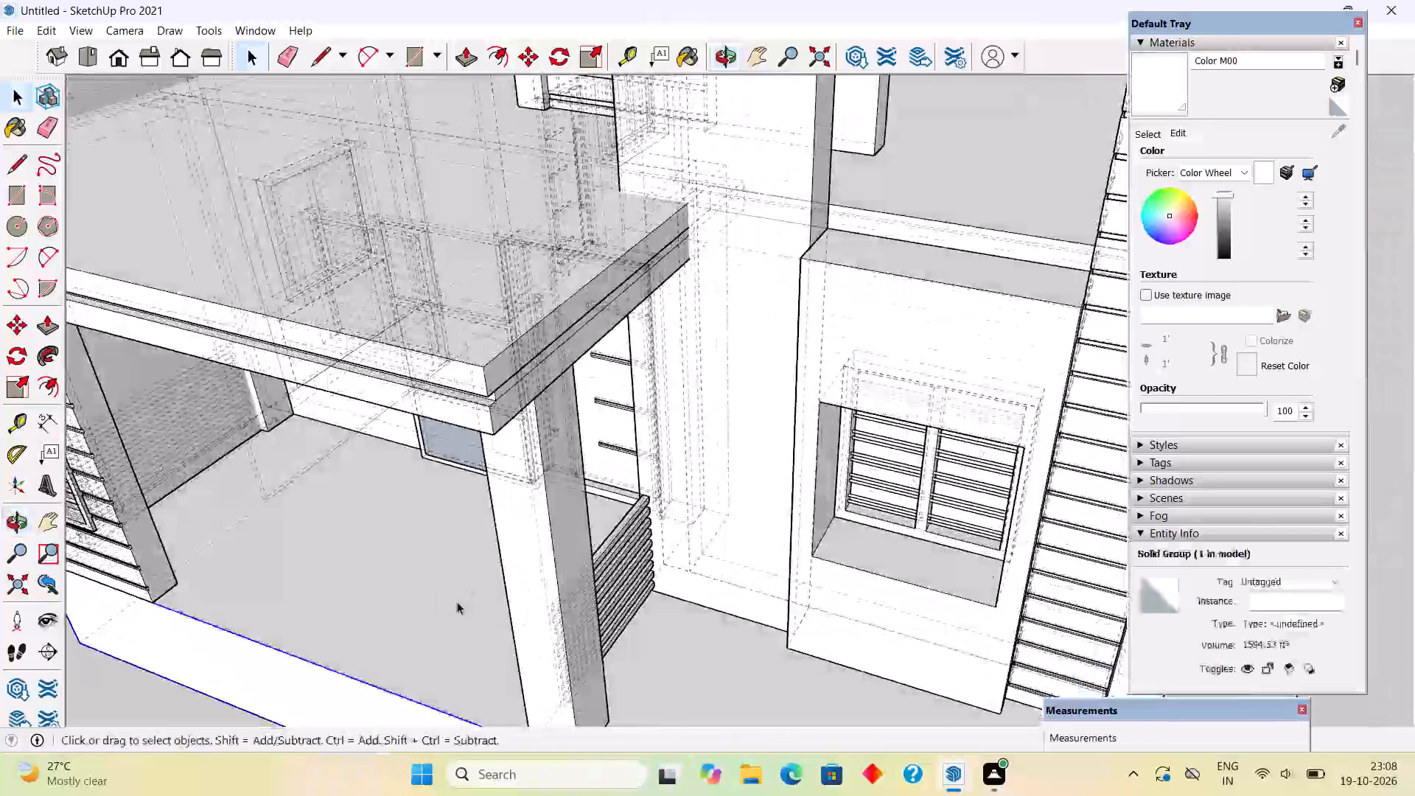
{"action": "triple_click", "coordinate": [455, 590]}
{"action": "scroll", "coordinate": [455, 585], "scroll_direction": "down", "scroll_amount": 6}
{"action": "middle_click_drag", "start_coordinate": [455, 575], "coordinate": [608, 282]}
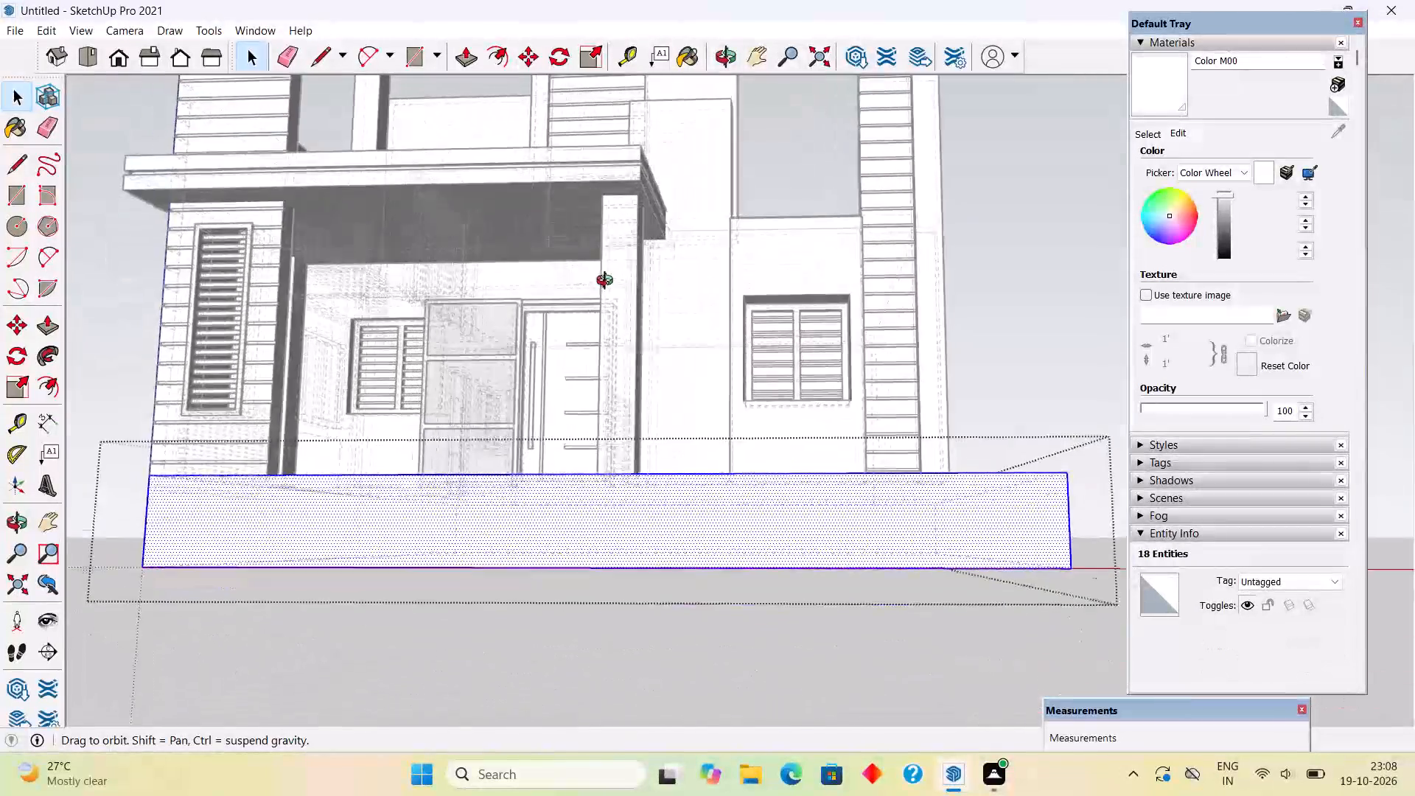
{"action": "middle_click_drag", "start_coordinate": [608, 282], "coordinate": [715, 430]}
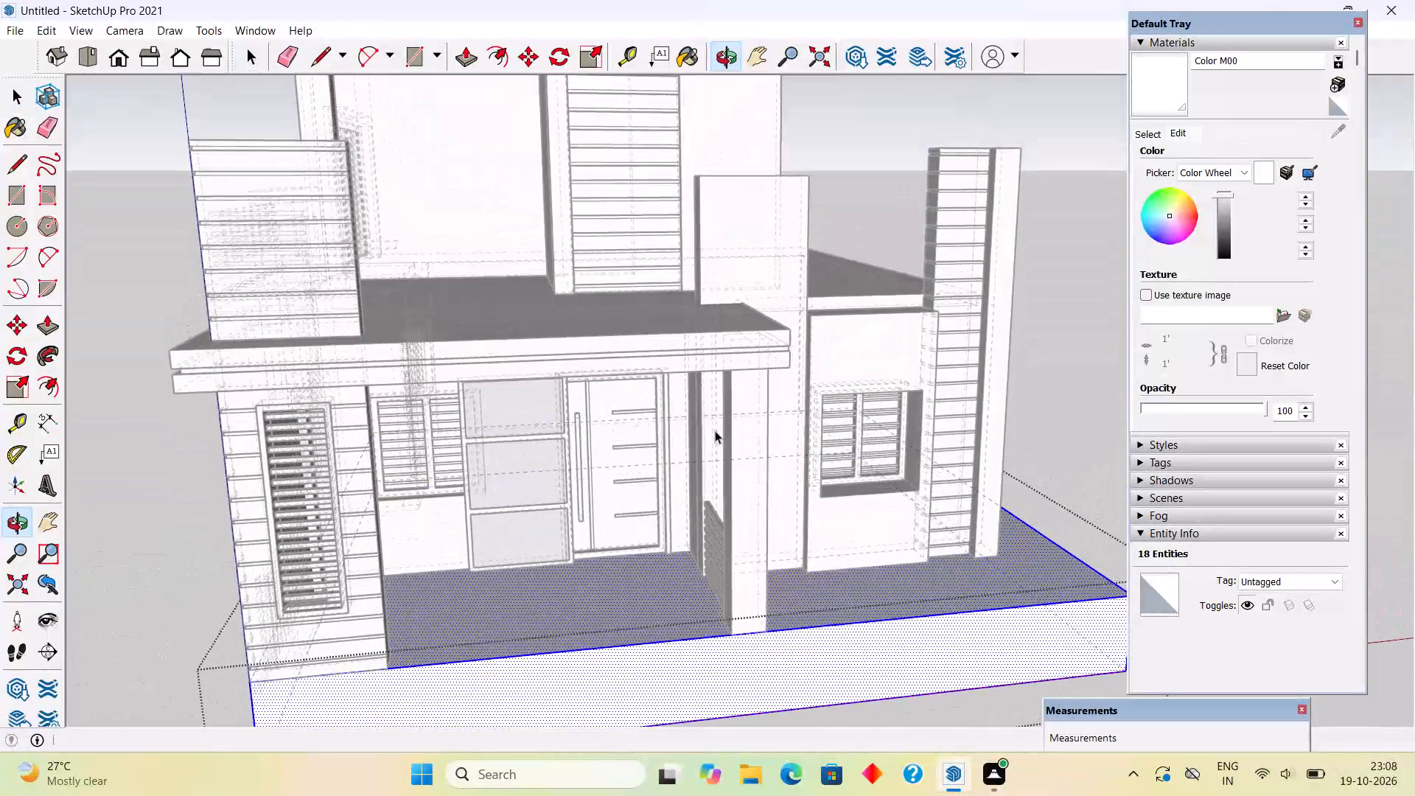
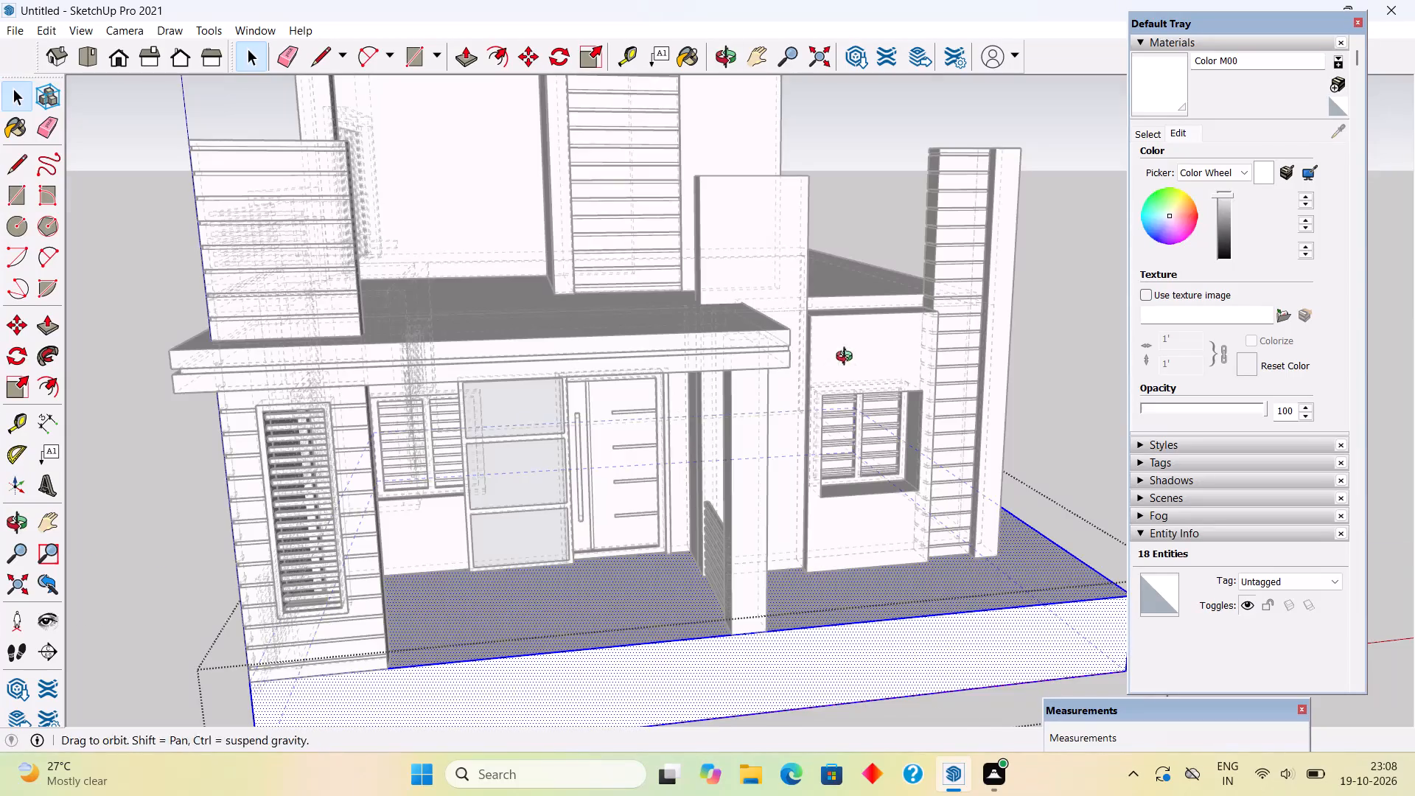
Finish editing the base plinth group and return to the whole house model with nothing selected.
{"action": "left_click", "coordinate": [768, 654]}
{"action": "middle_click_drag", "start_coordinate": [688, 469], "coordinate": [703, 568]}
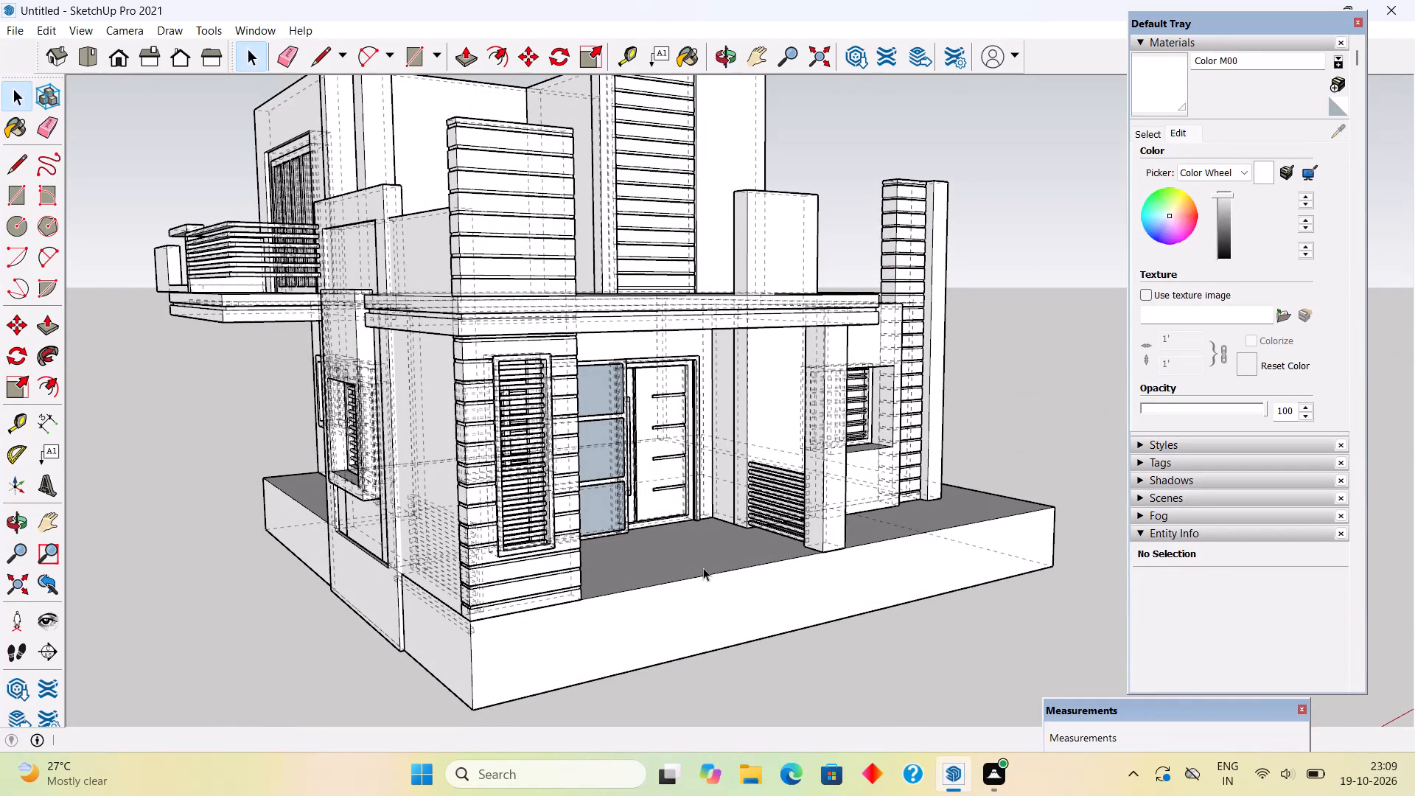
{"action": "scroll", "coordinate": [703, 568], "scroll_direction": "up", "scroll_amount": 2}
{"action": "scroll", "coordinate": [698, 558], "scroll_direction": "down", "scroll_amount": 3}
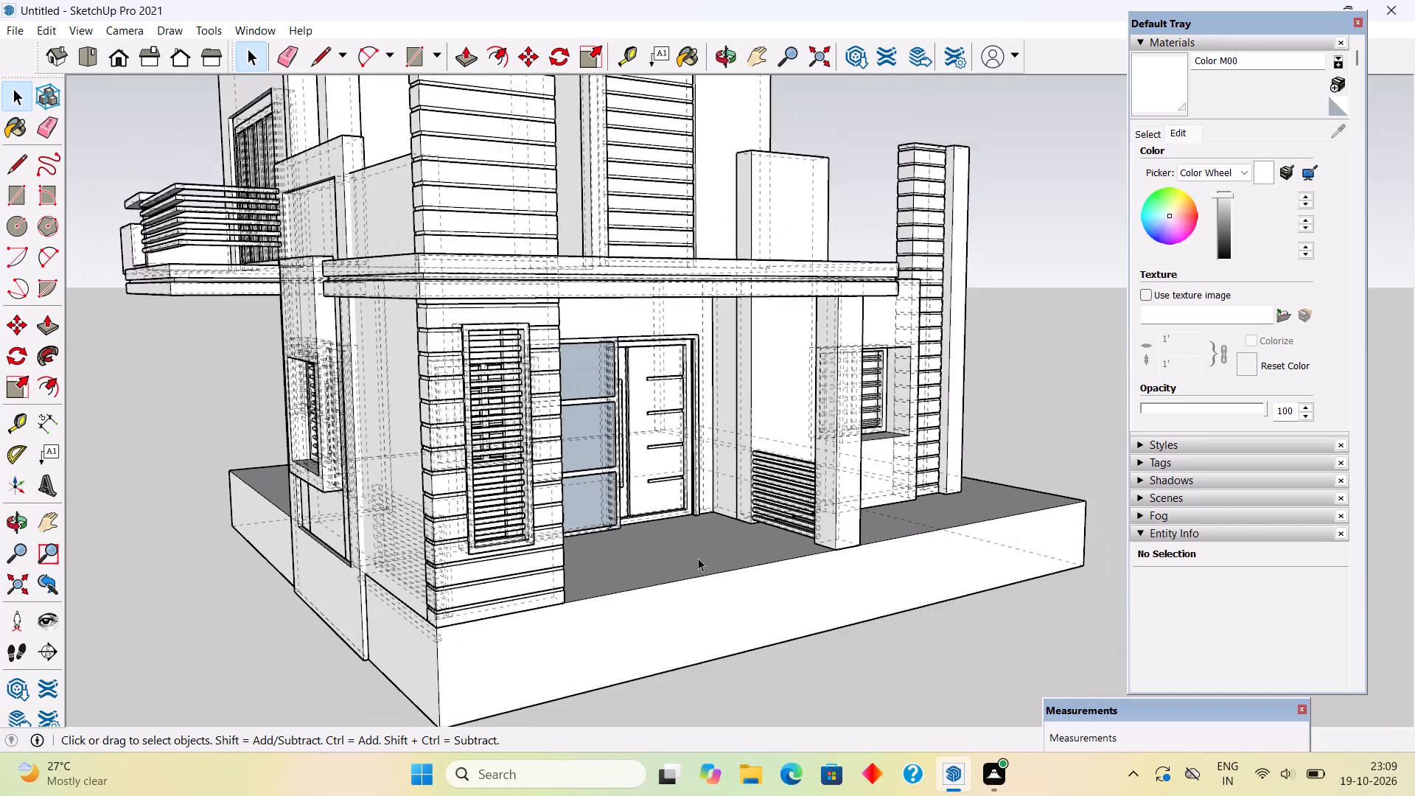
{"action": "scroll", "coordinate": [698, 558], "scroll_direction": "down", "scroll_amount": 5}
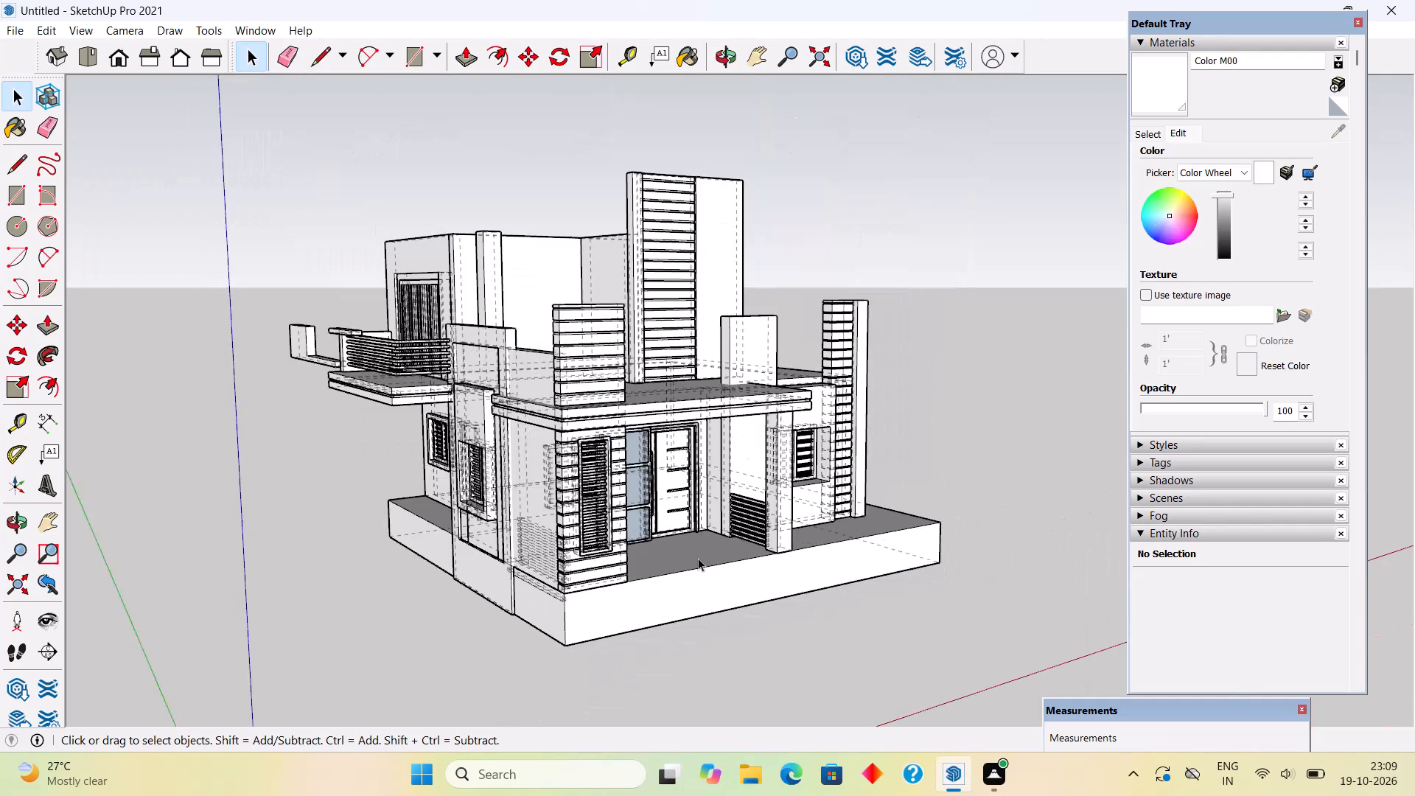
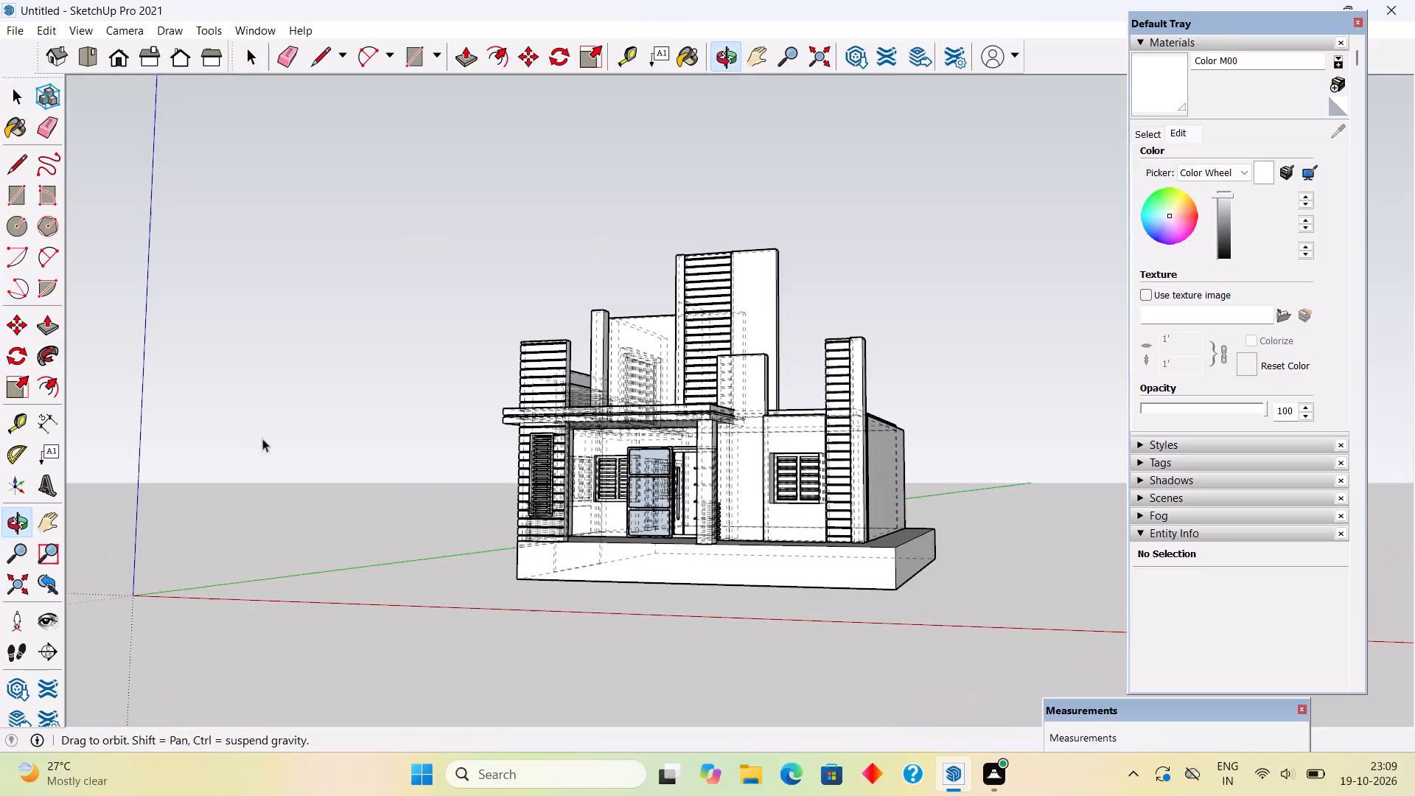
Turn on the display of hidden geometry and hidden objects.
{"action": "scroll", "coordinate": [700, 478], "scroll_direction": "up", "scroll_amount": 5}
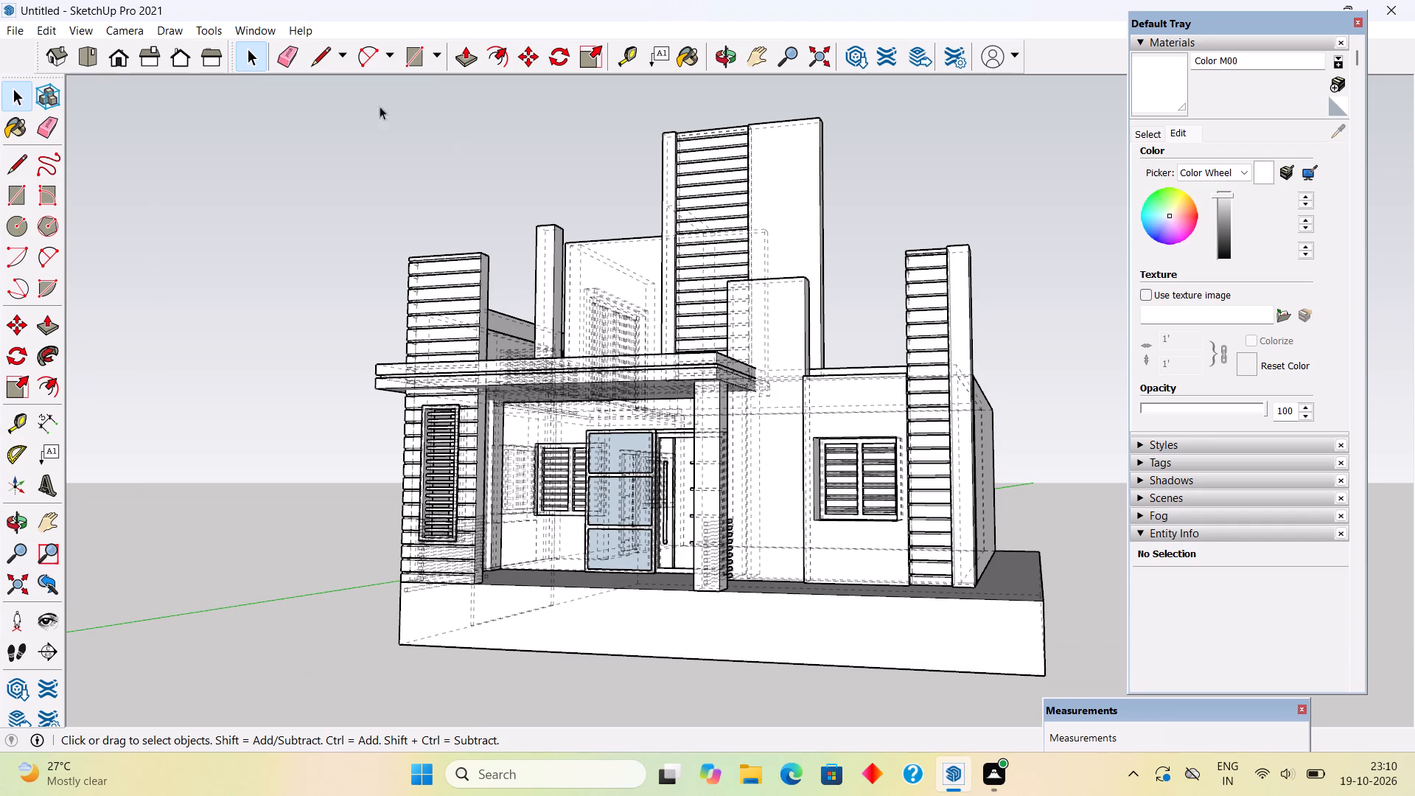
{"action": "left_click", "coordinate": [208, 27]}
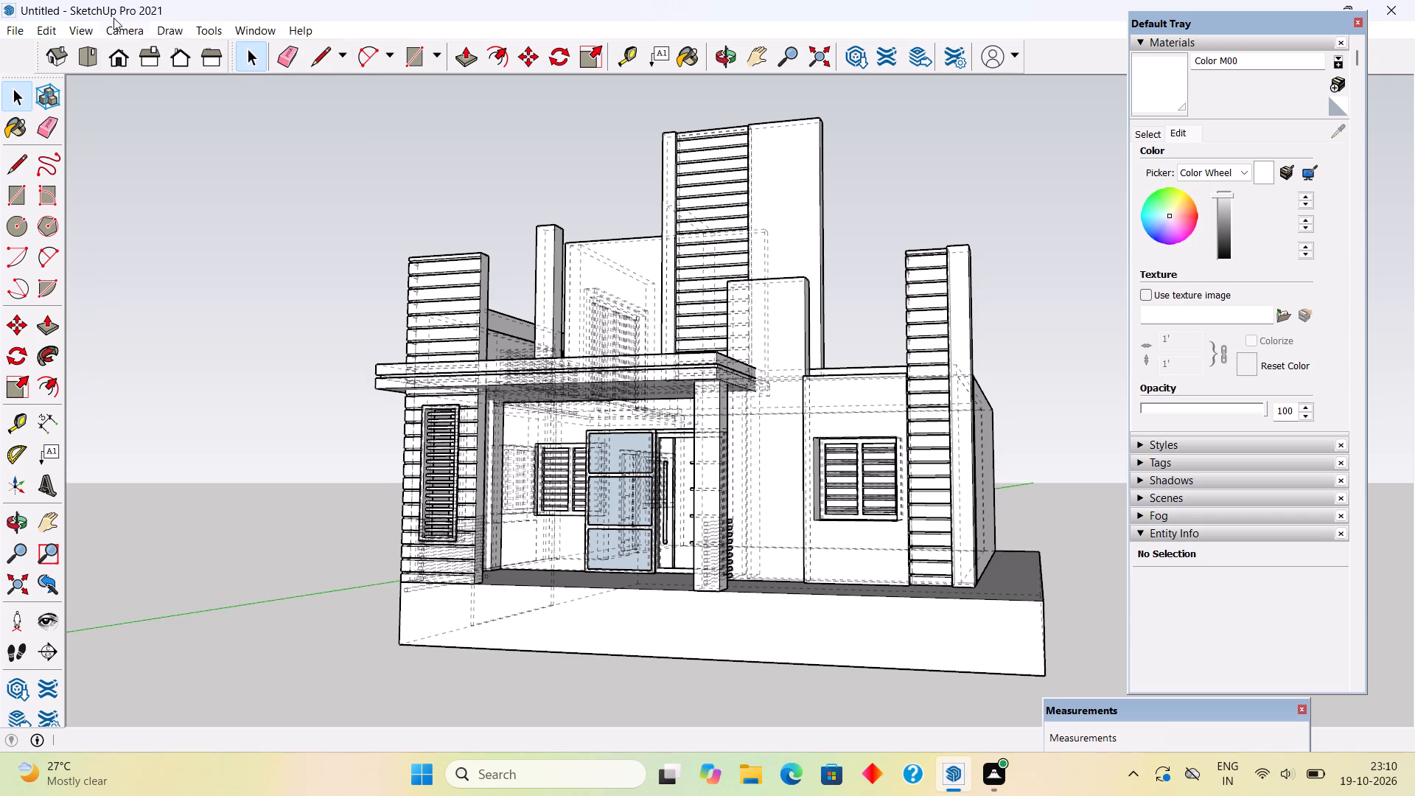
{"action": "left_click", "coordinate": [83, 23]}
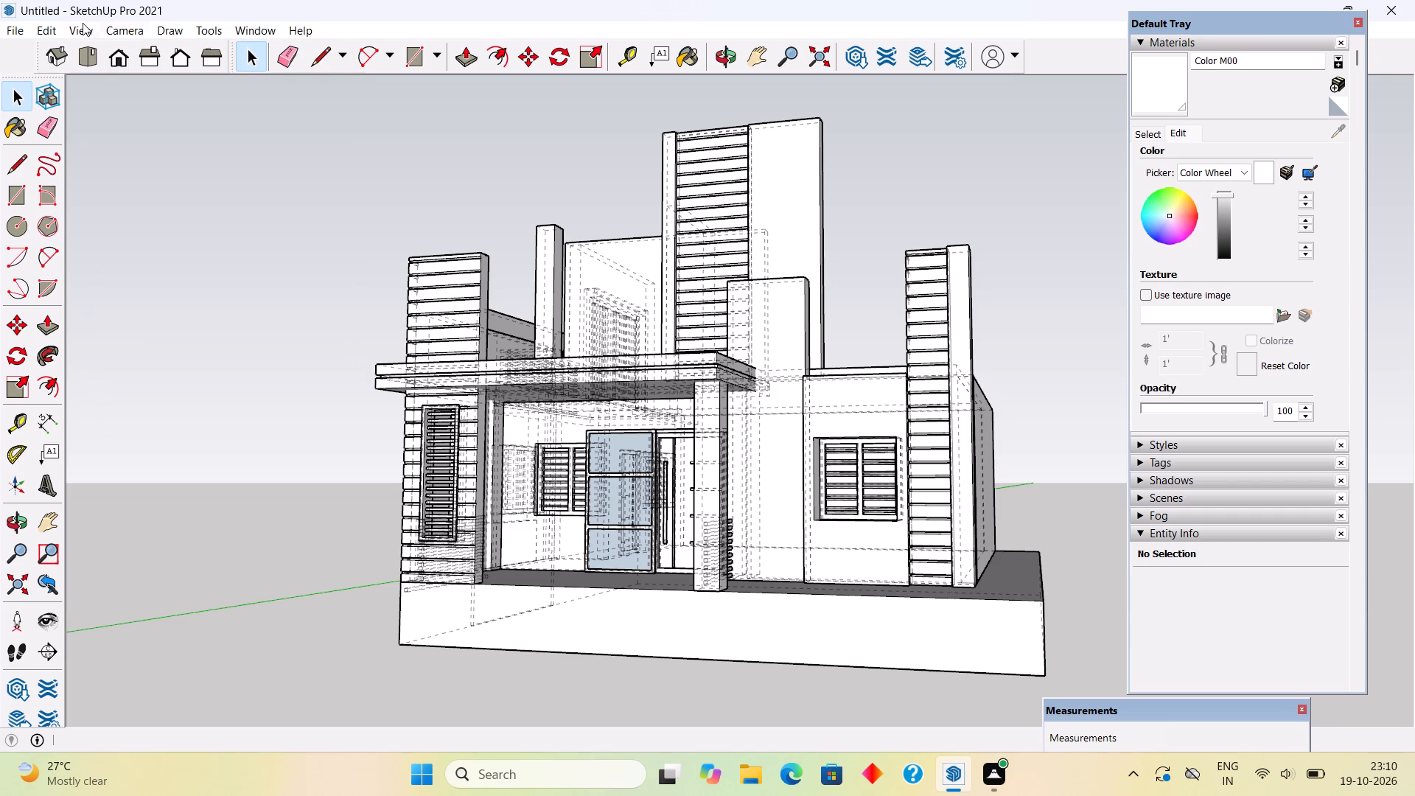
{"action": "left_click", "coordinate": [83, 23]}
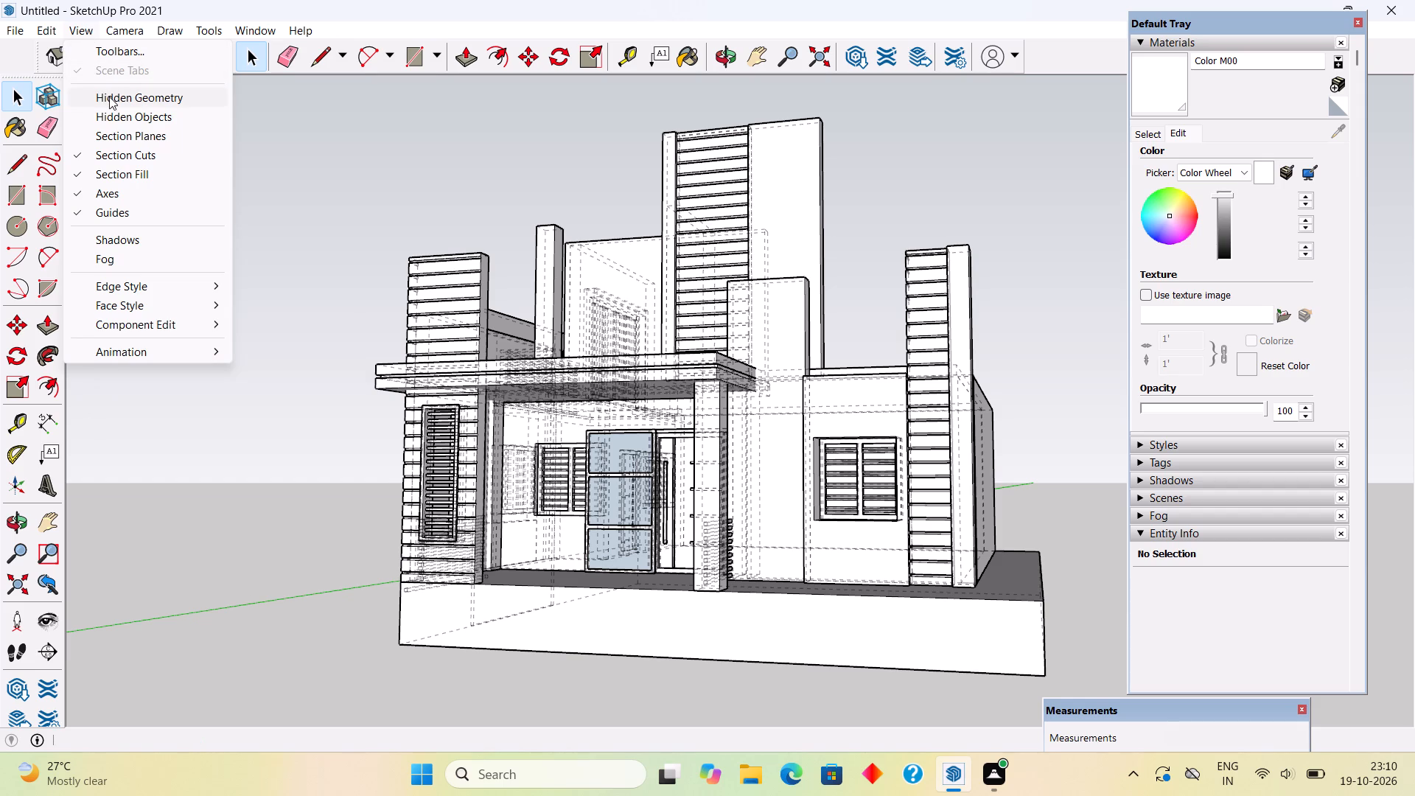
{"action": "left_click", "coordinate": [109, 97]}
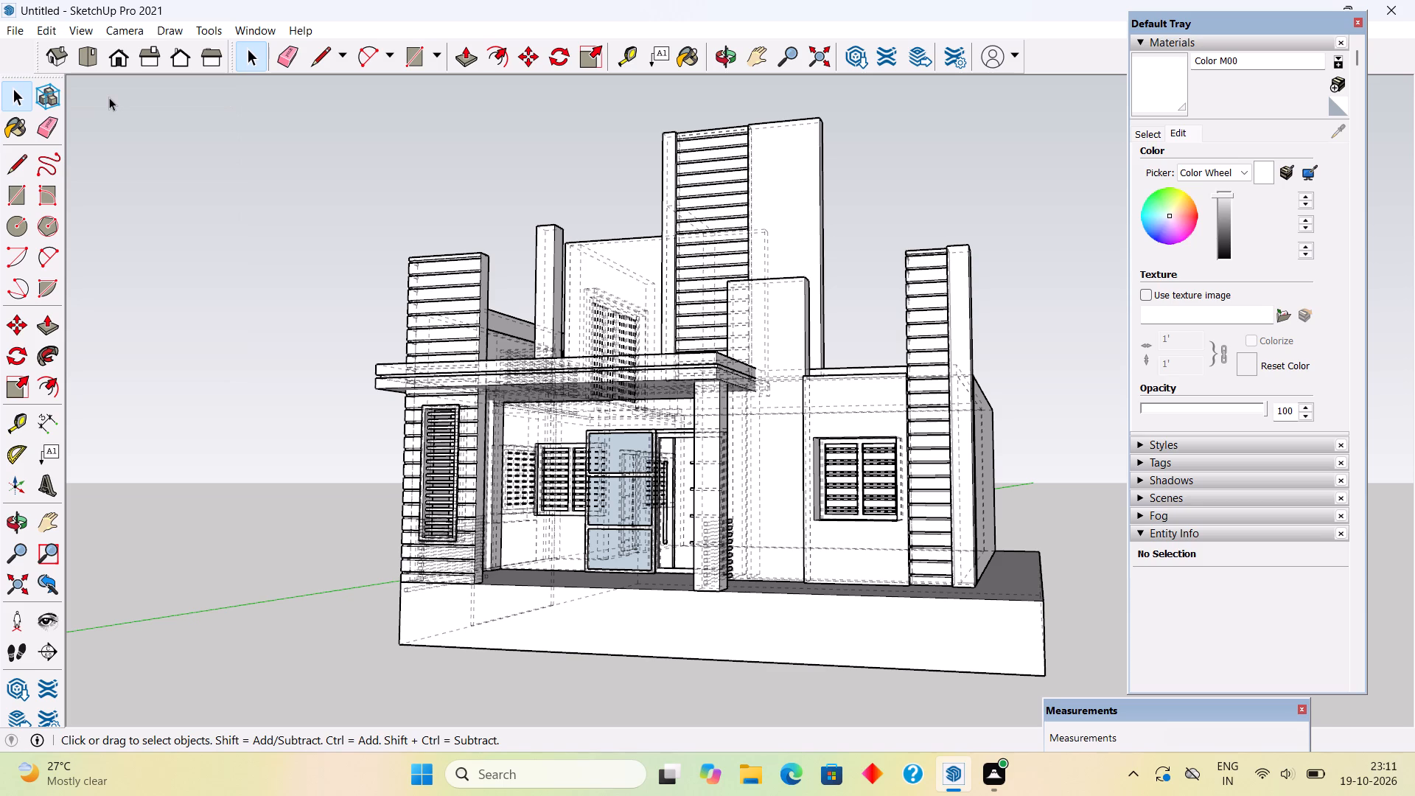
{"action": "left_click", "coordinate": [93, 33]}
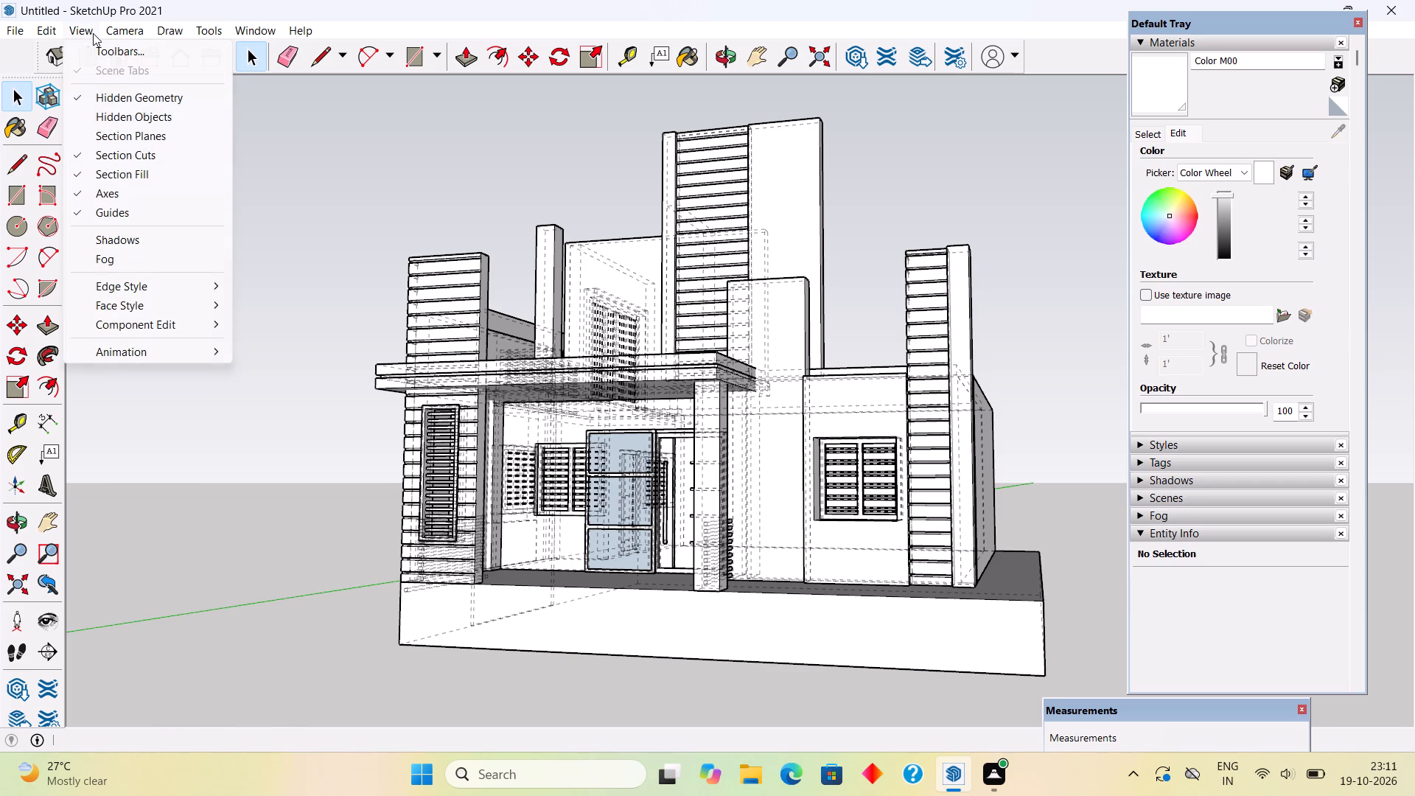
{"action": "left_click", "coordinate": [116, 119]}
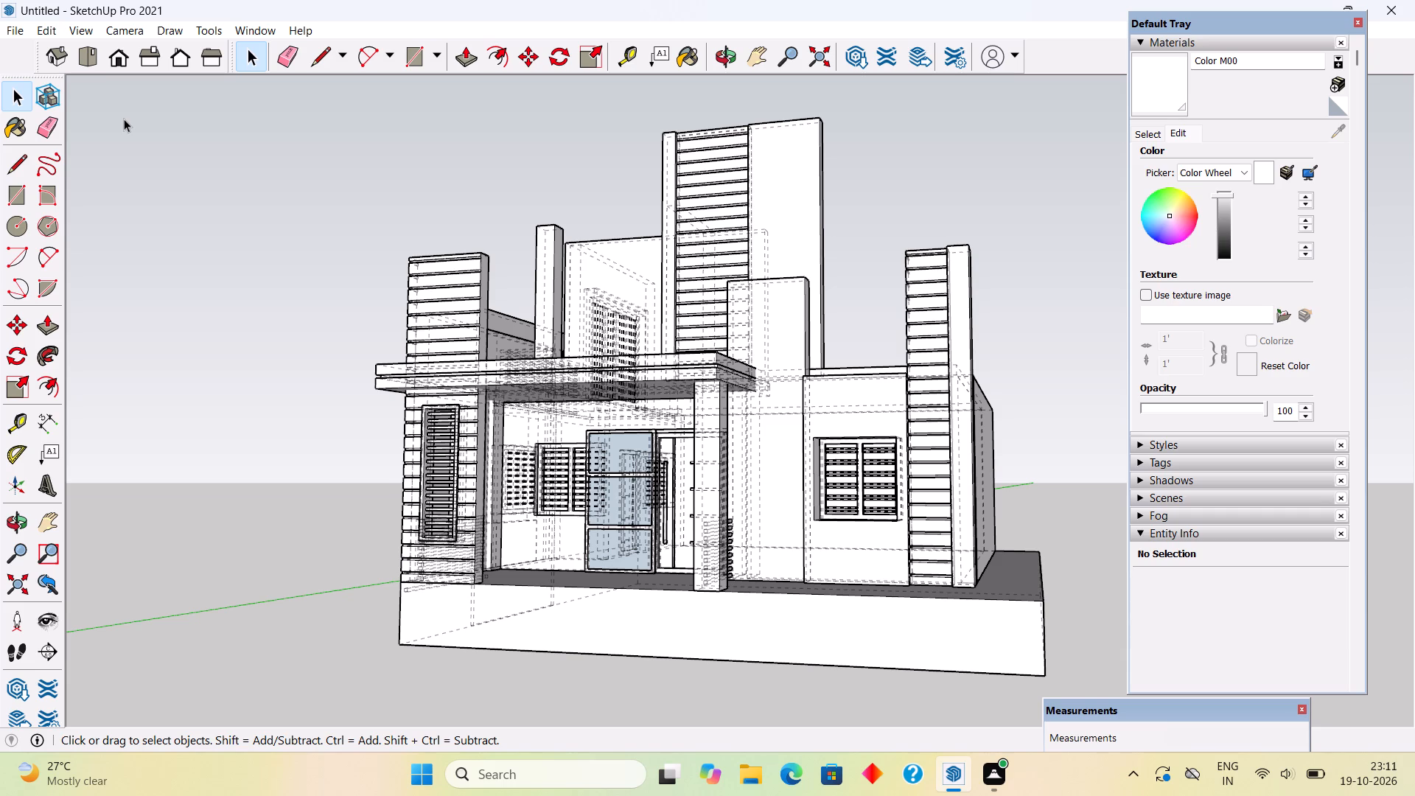
Turn off the dashed back edges so the house shows only its visible edges.
{"action": "key", "text": "k"}
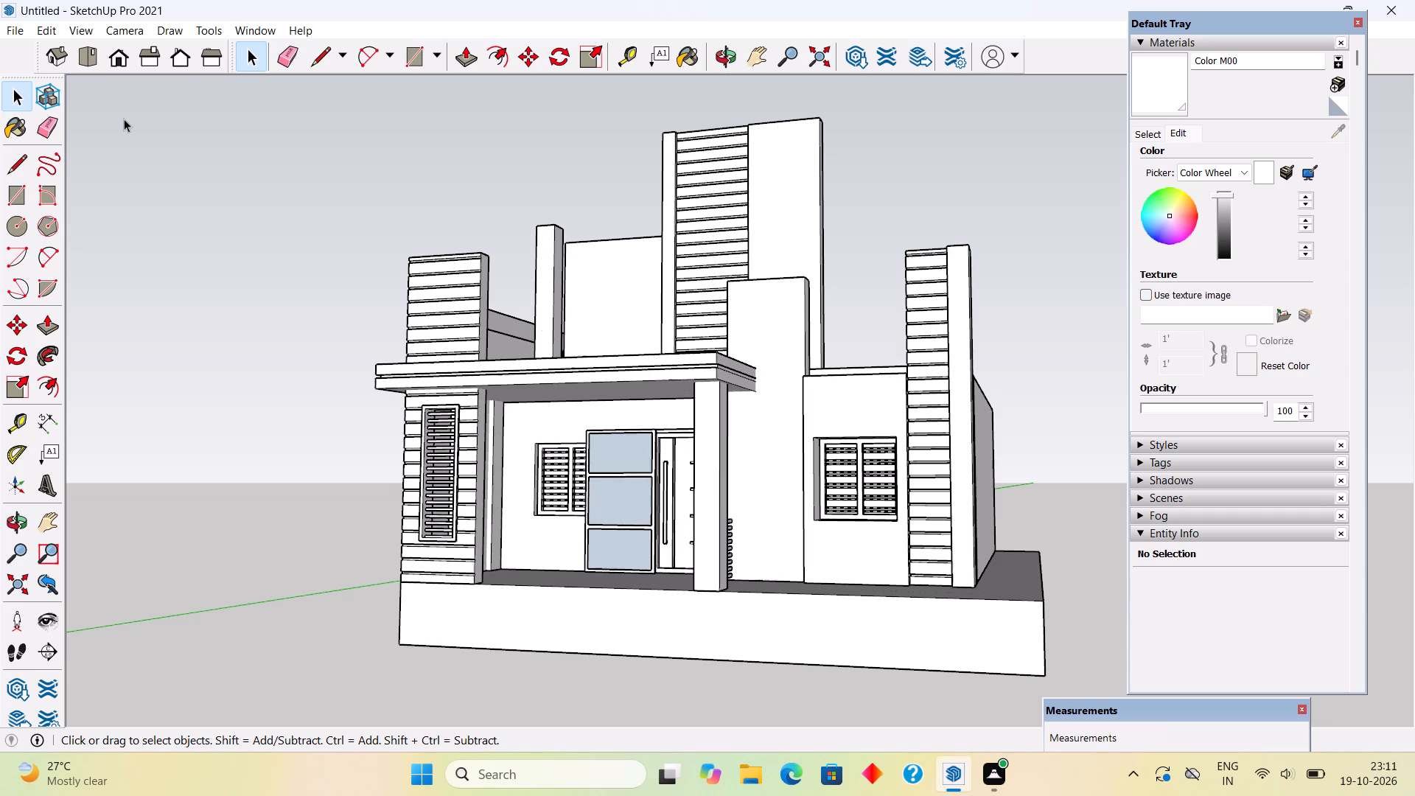
{"action": "scroll", "coordinate": [124, 119], "scroll_direction": "down", "scroll_amount": 4}
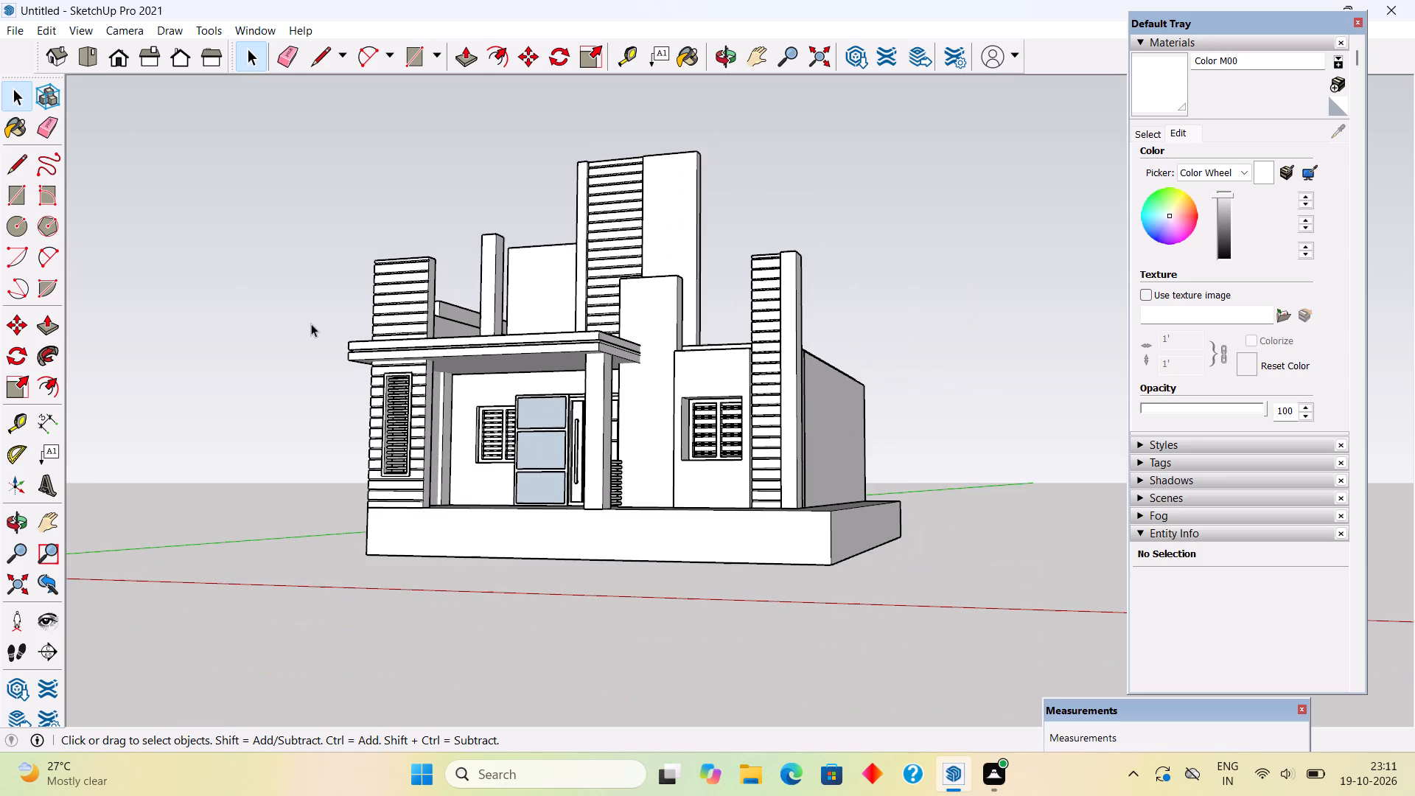
{"action": "middle_click_drag", "start_coordinate": [339, 414], "coordinate": [322, 631]}
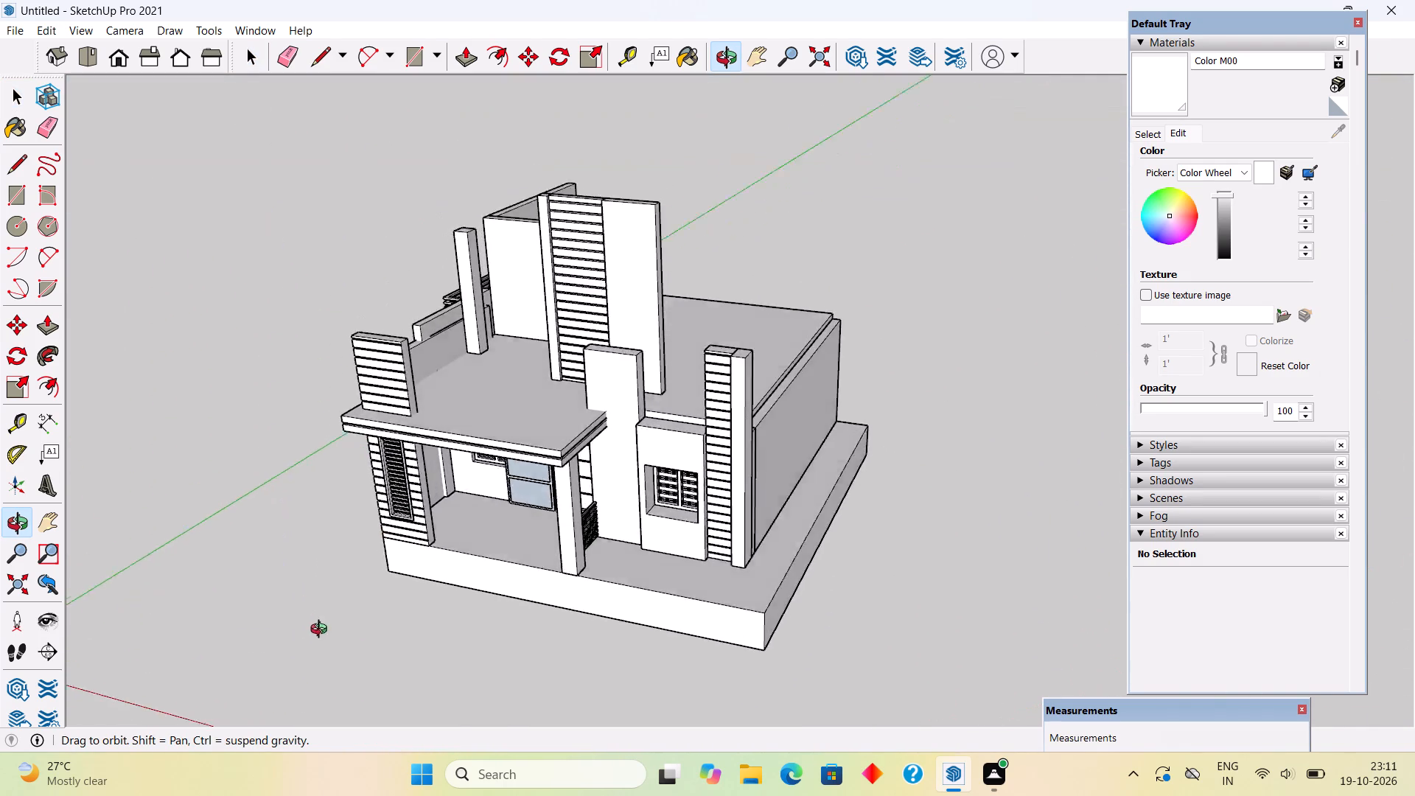
{"action": "middle_click_drag", "start_coordinate": [322, 631], "coordinate": [519, 541]}
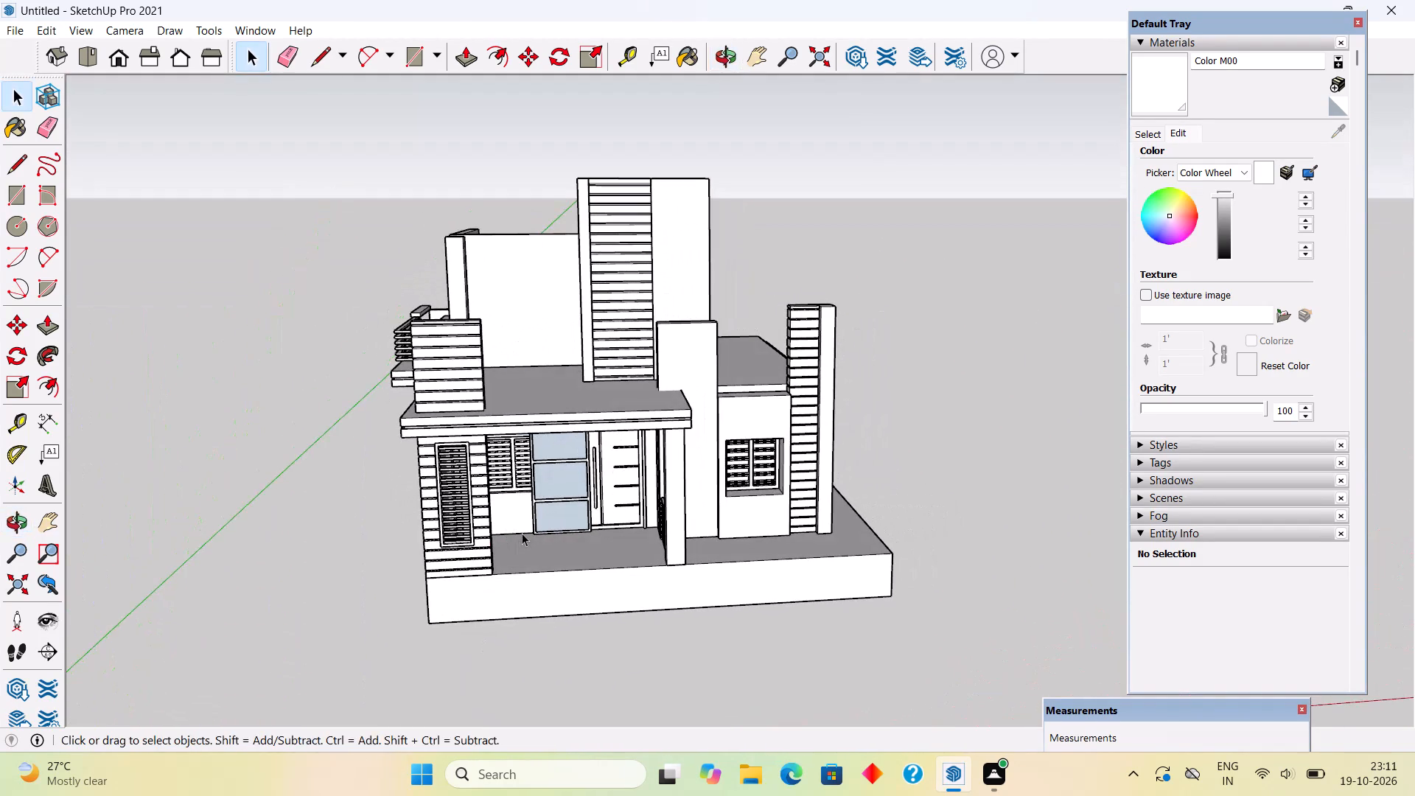
{"action": "key", "text": "k"}
{"action": "key", "text": "k"}
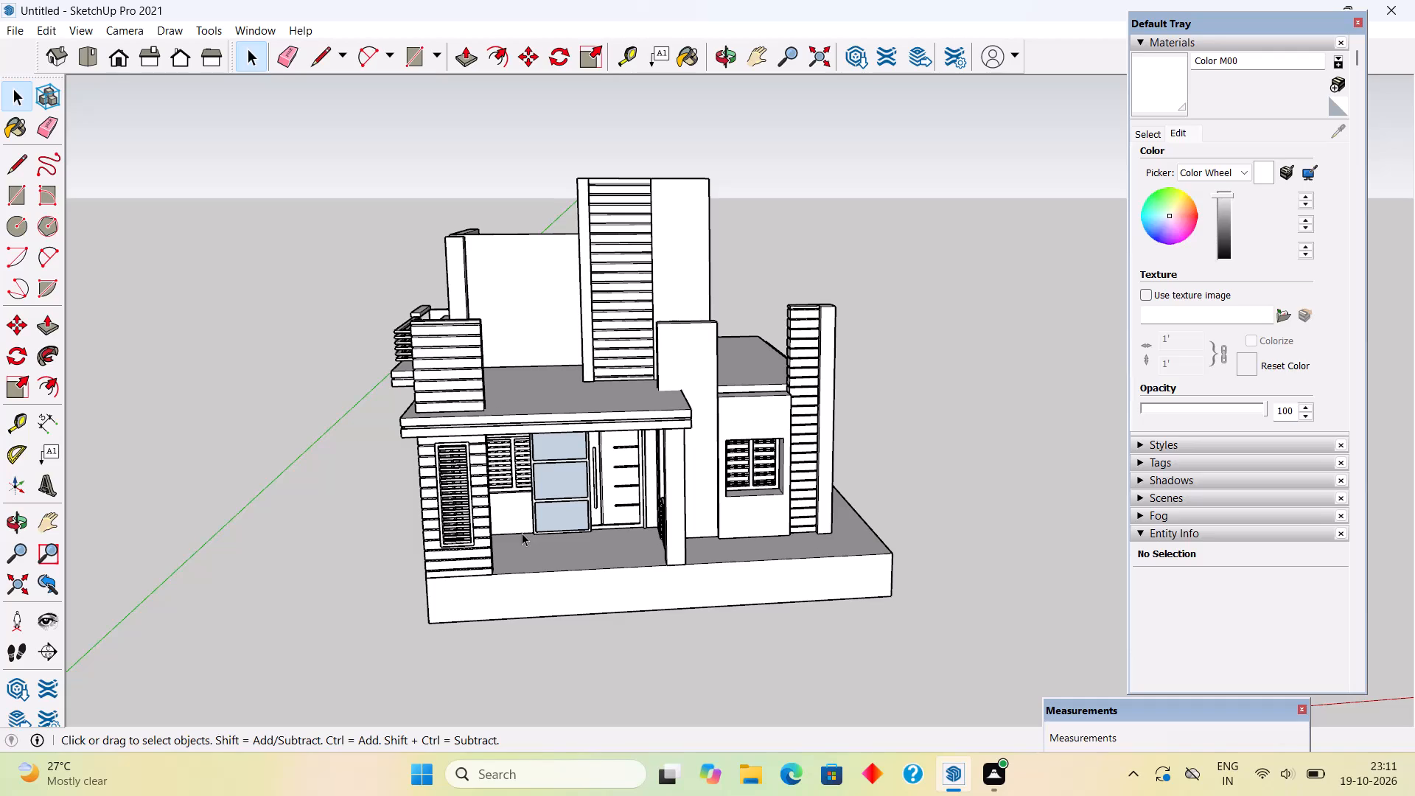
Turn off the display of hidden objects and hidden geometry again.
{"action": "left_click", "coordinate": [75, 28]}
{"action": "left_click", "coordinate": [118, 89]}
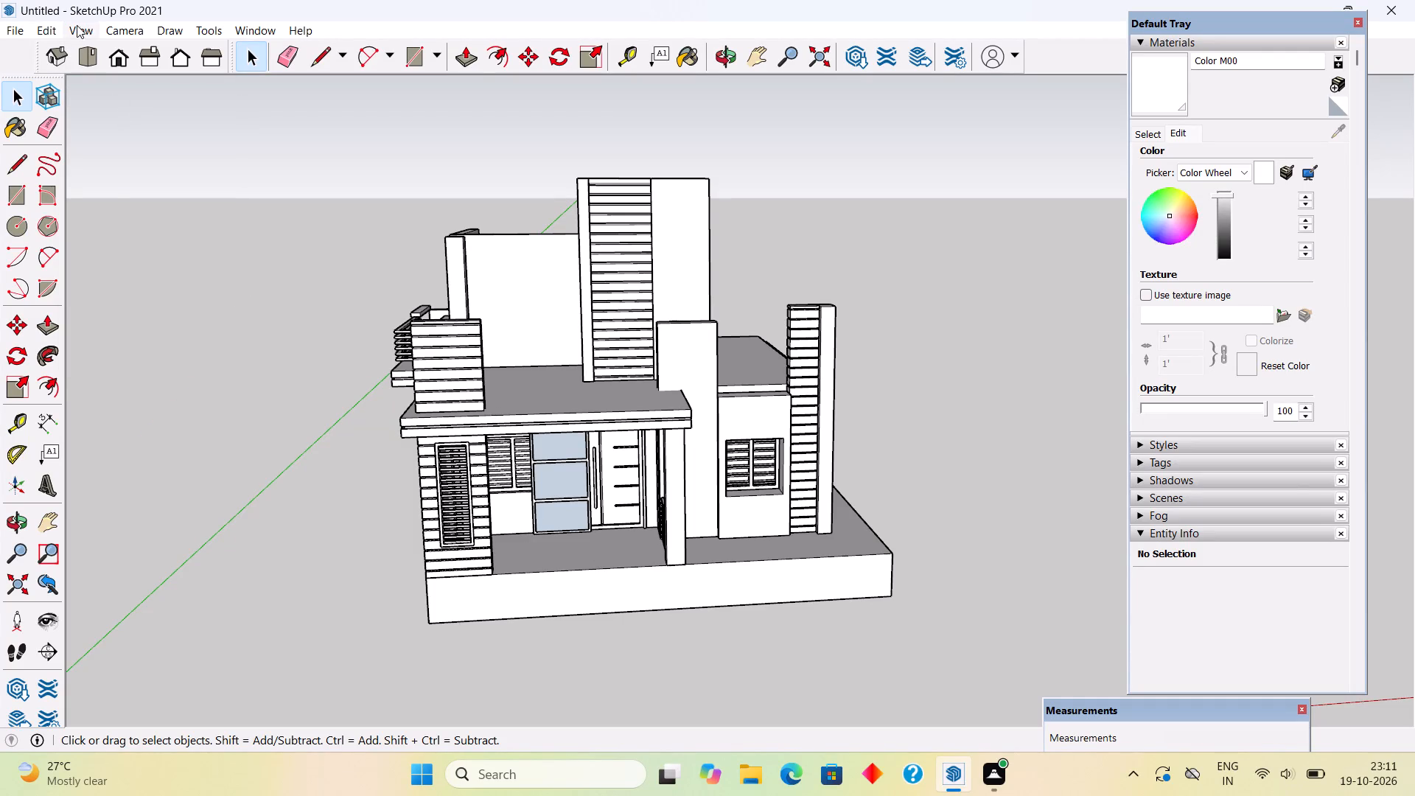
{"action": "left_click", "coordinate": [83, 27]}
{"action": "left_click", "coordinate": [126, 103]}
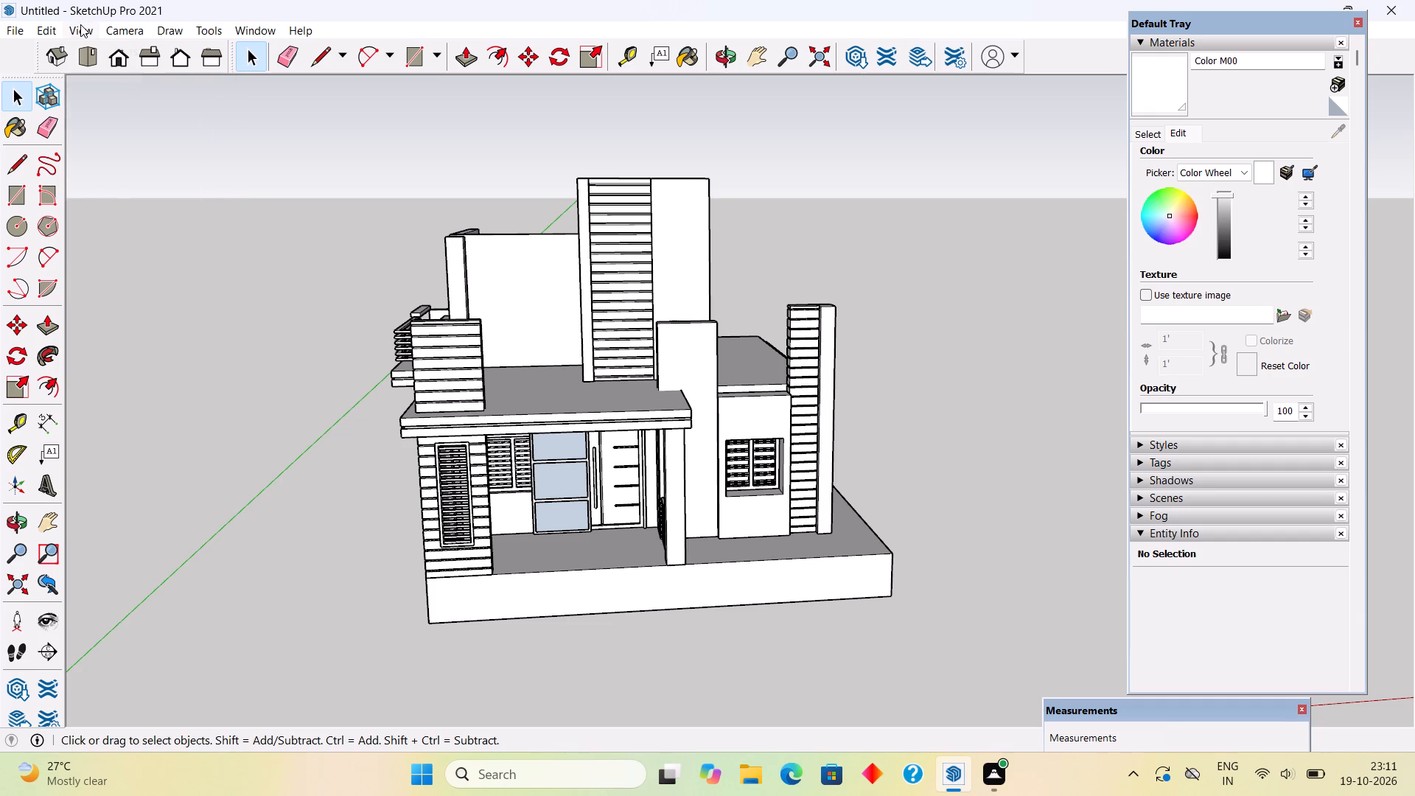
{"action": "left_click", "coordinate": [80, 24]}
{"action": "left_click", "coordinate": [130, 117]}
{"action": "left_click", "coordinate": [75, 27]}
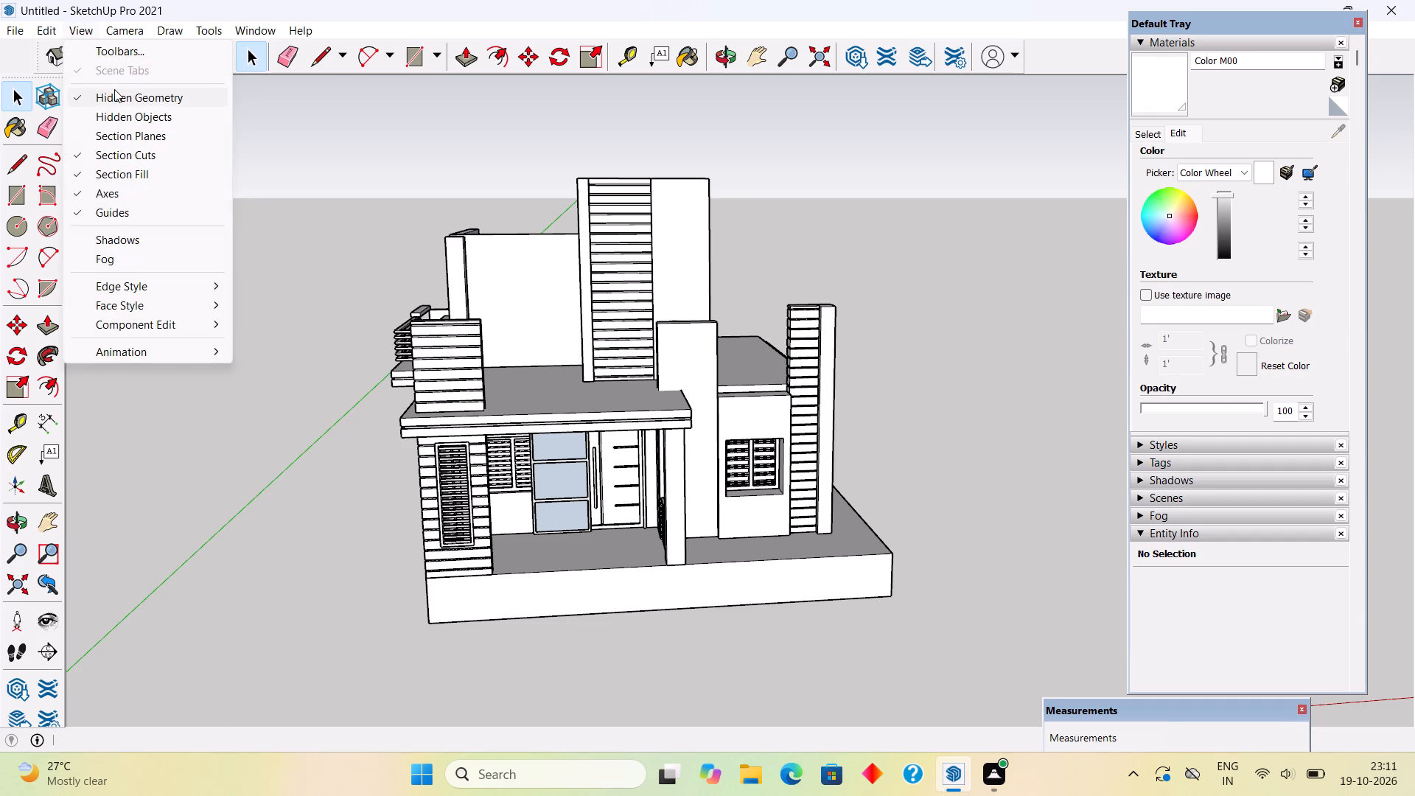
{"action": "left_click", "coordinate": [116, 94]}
Examine the house from above, the front and both sides, including the balcony and its detached parapet.
{"action": "middle_click_drag", "start_coordinate": [366, 287], "coordinate": [504, 441]}
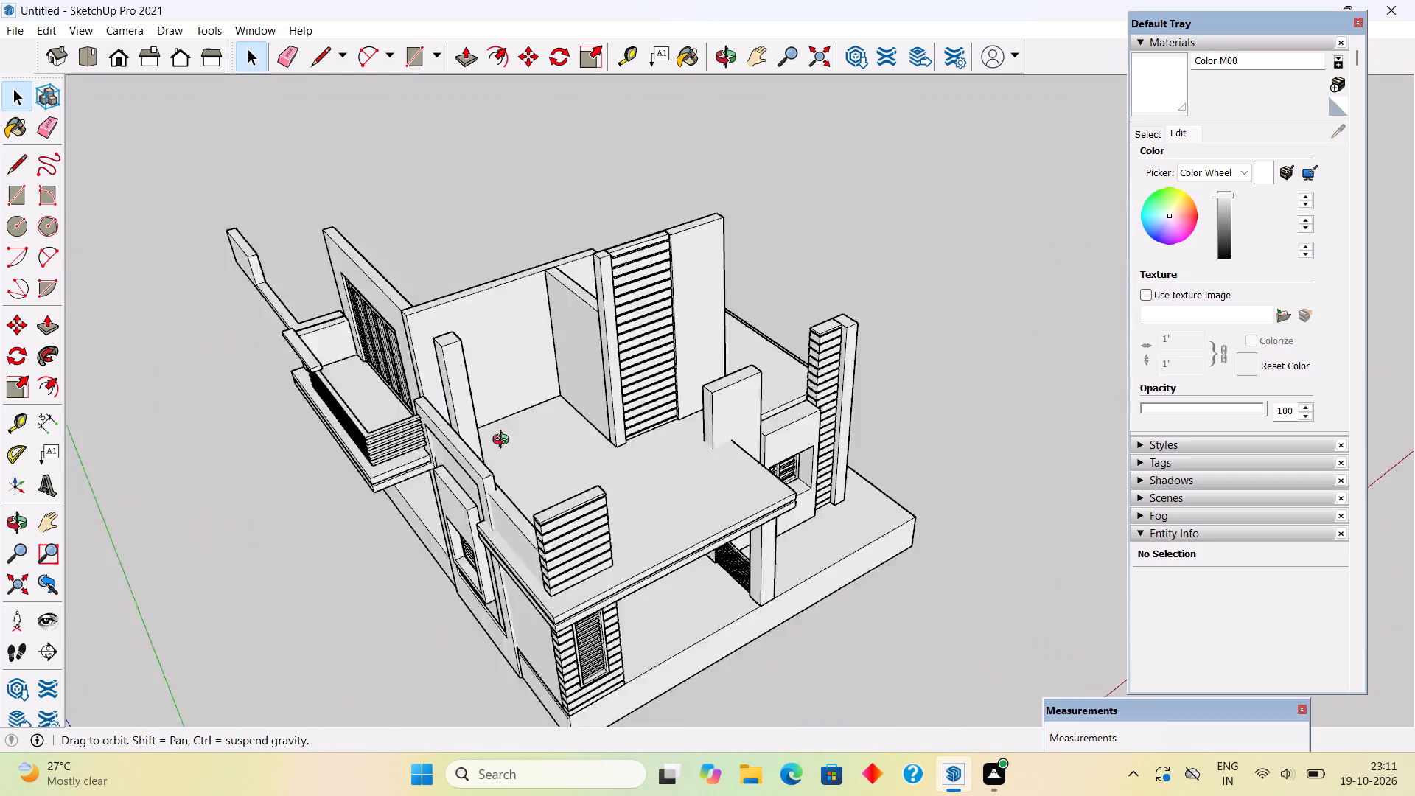
{"action": "middle_click_drag", "start_coordinate": [504, 441], "coordinate": [862, 237]}
{"action": "middle_click_drag", "start_coordinate": [778, 408], "coordinate": [396, 347]}
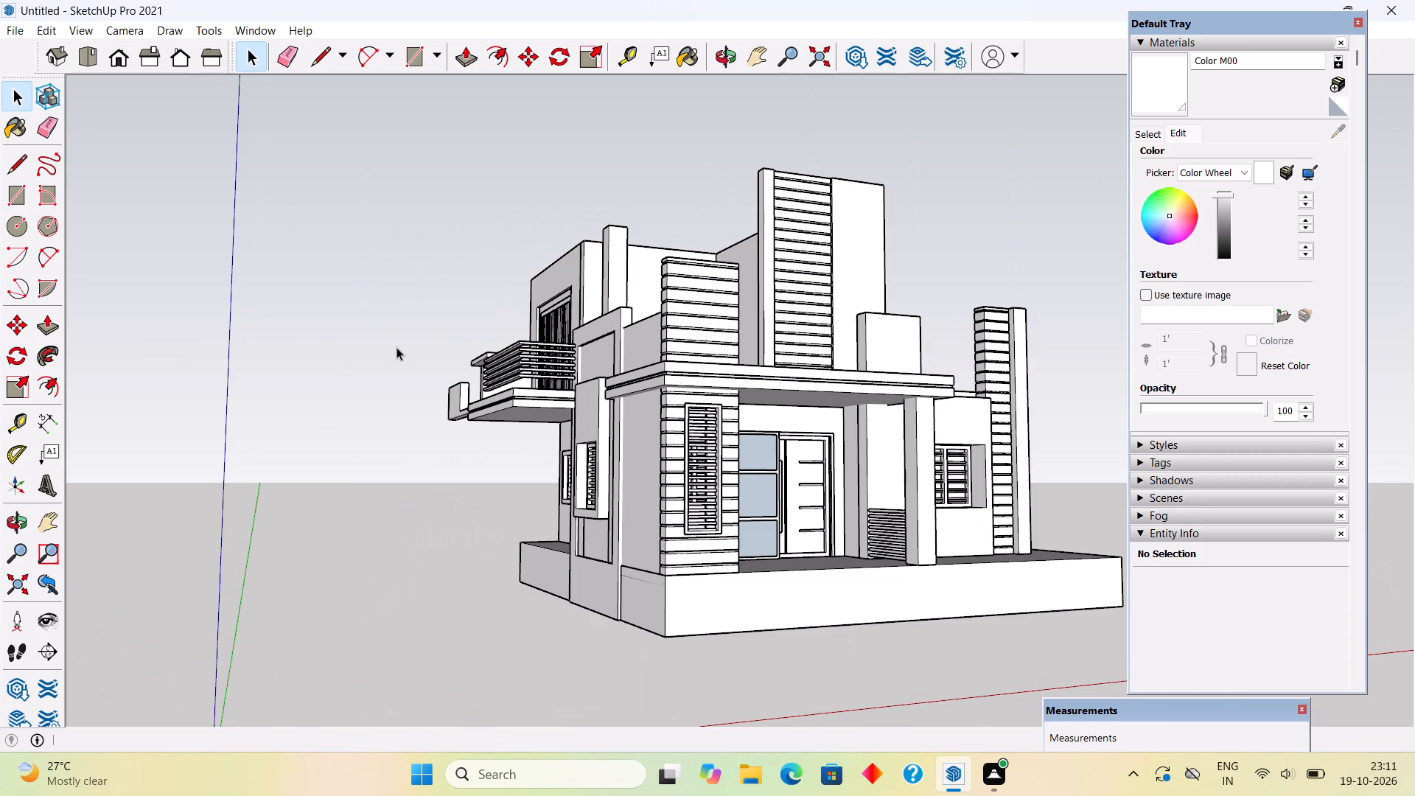
{"action": "scroll", "coordinate": [396, 347], "scroll_direction": "down", "scroll_amount": 5}
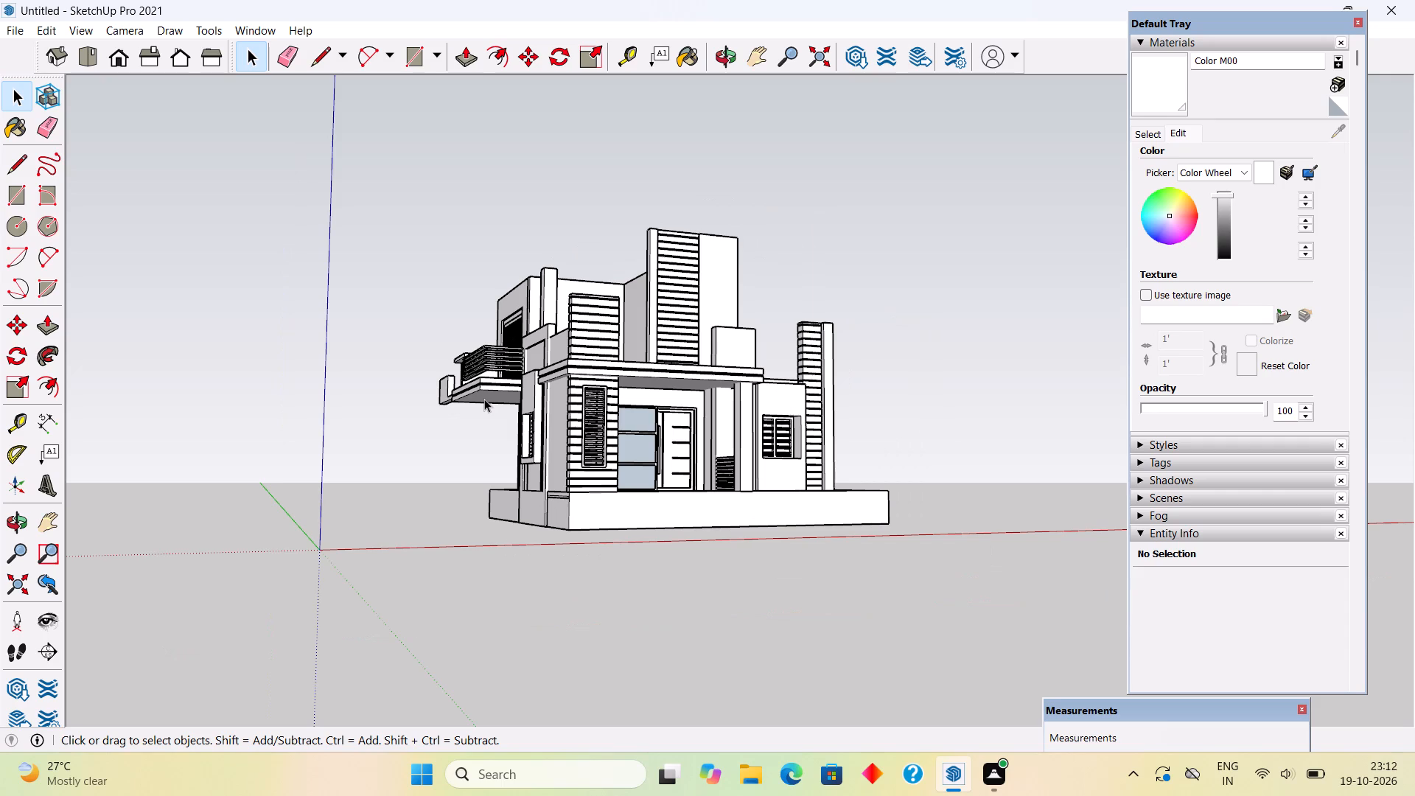
{"action": "middle_click_drag", "start_coordinate": [670, 509], "coordinate": [399, 531]}
{"action": "middle_click_drag", "start_coordinate": [736, 423], "coordinate": [511, 497]}
{"action": "scroll", "coordinate": [525, 495], "scroll_direction": "up", "scroll_amount": 1}
{"action": "scroll", "coordinate": [749, 430], "scroll_direction": "up", "scroll_amount": 4}
{"action": "scroll", "coordinate": [594, 522], "scroll_direction": "up", "scroll_amount": 1}
{"action": "middle_click_drag", "start_coordinate": [594, 522], "coordinate": [396, 433]}
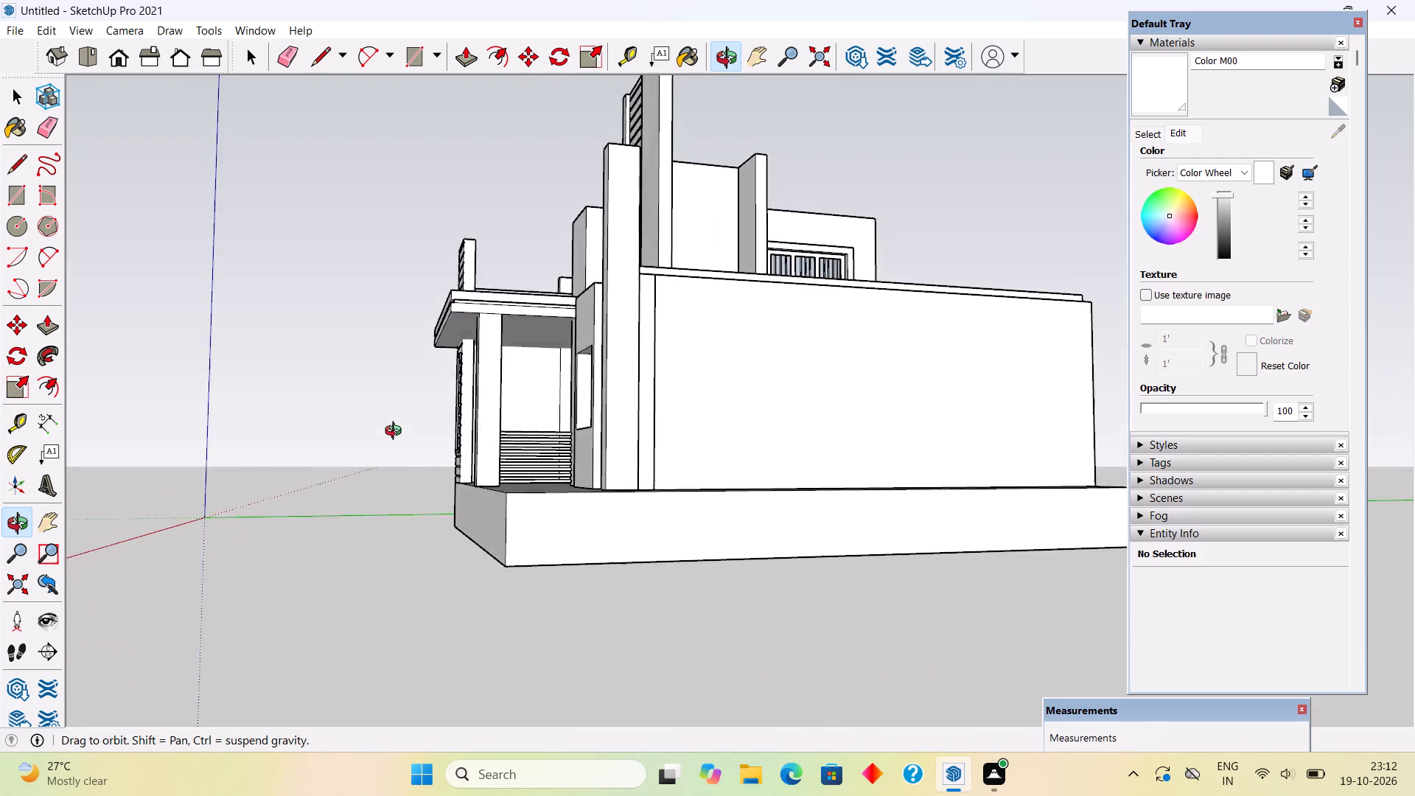
{"action": "middle_click_drag", "start_coordinate": [396, 433], "coordinate": [801, 593]}
{"action": "middle_click_drag", "start_coordinate": [248, 479], "coordinate": [861, 476]}
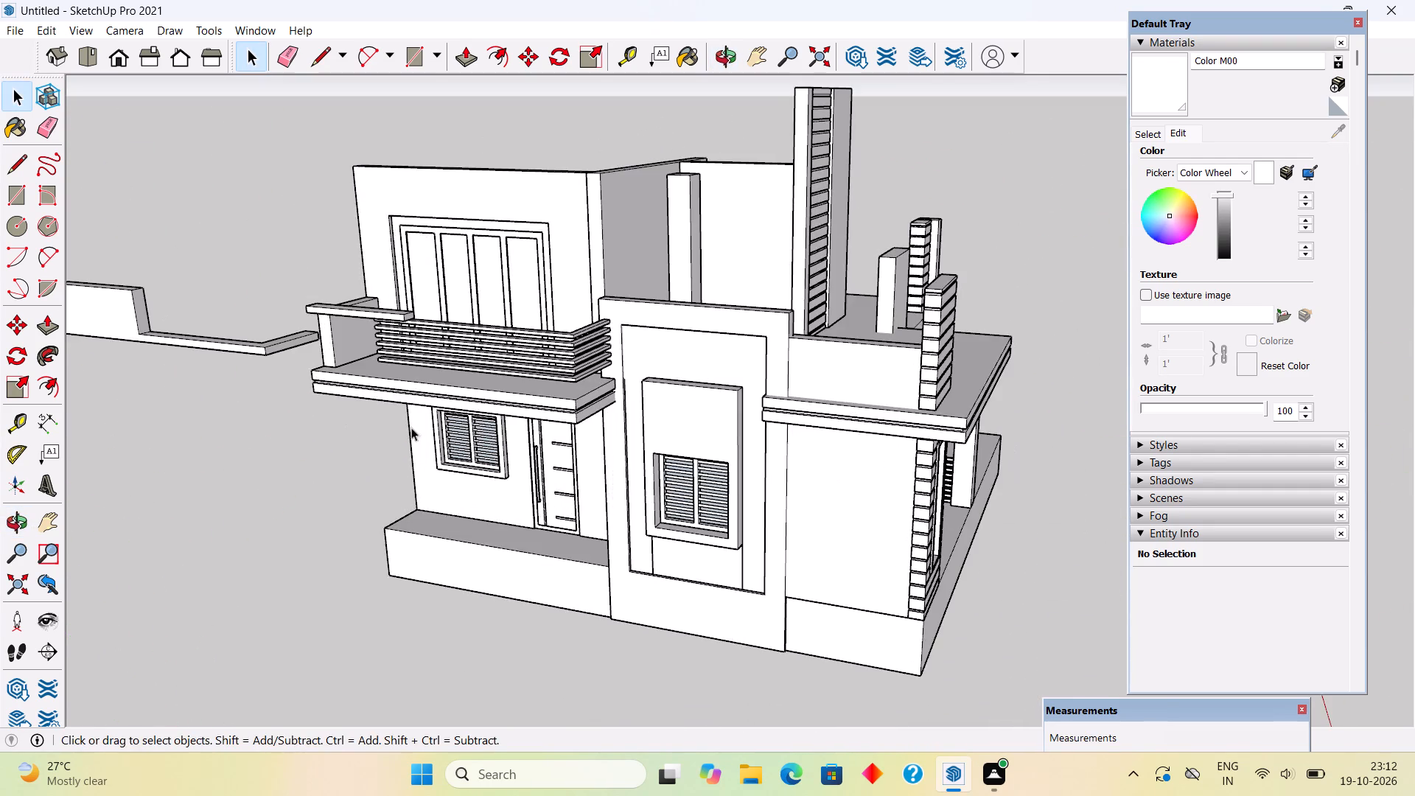
{"action": "middle_click_drag", "start_coordinate": [517, 429], "coordinate": [892, 381]}
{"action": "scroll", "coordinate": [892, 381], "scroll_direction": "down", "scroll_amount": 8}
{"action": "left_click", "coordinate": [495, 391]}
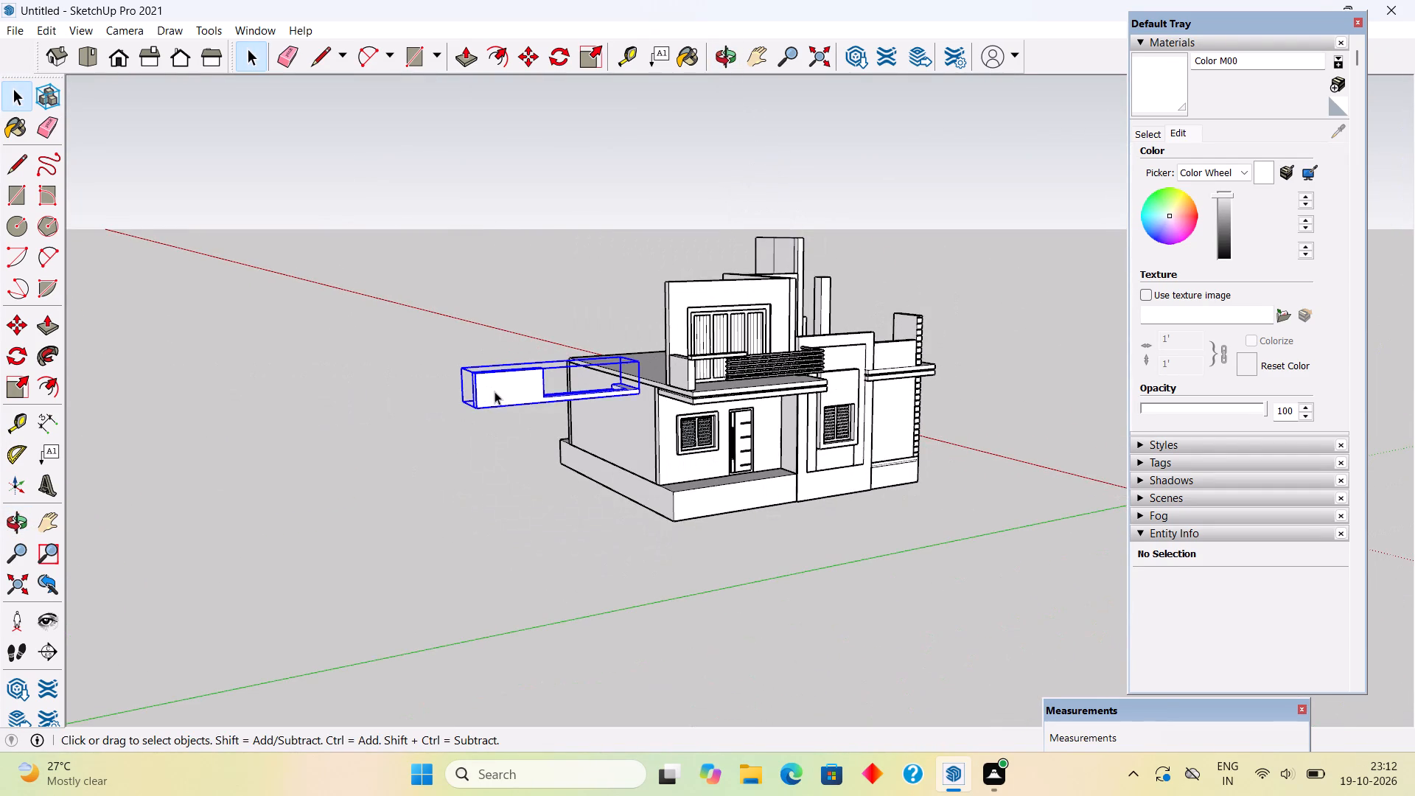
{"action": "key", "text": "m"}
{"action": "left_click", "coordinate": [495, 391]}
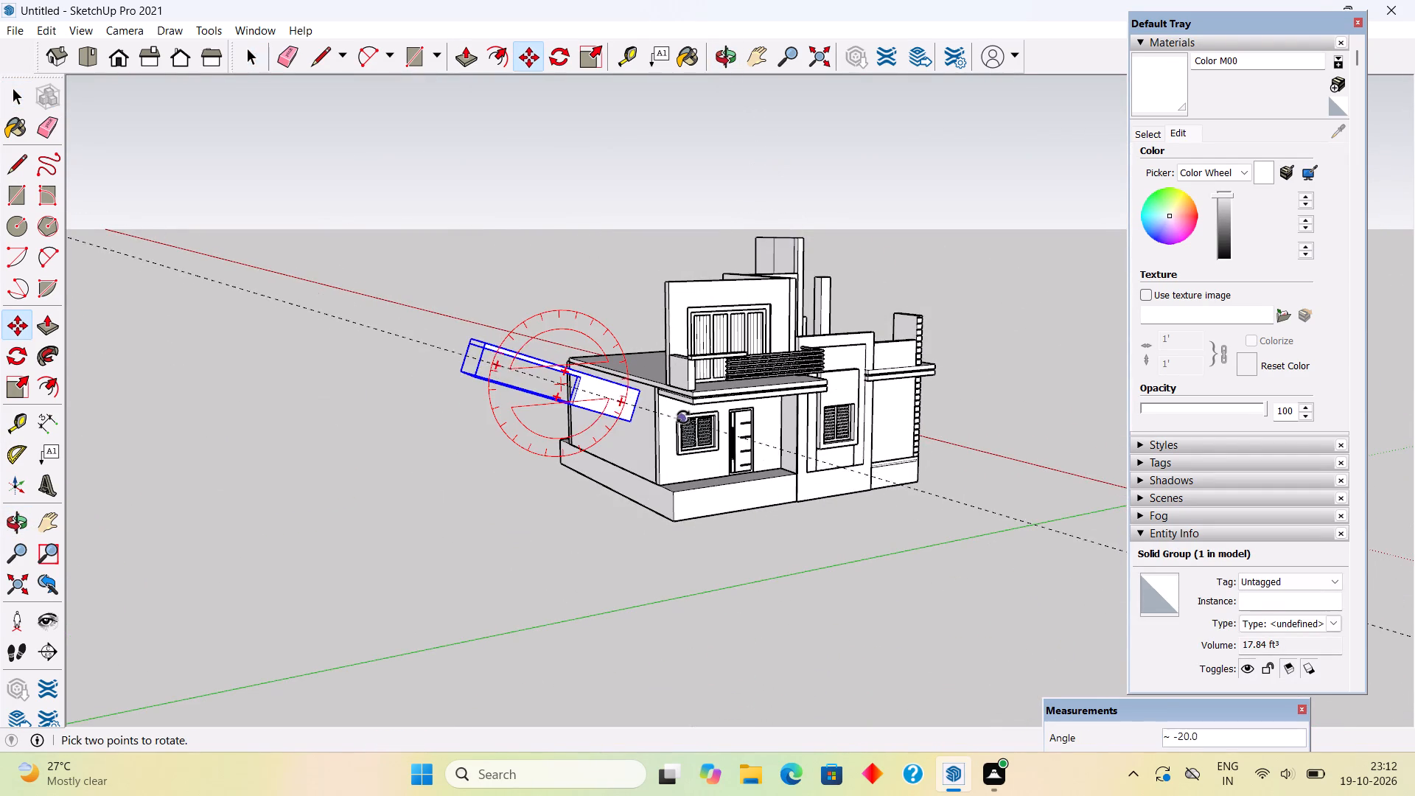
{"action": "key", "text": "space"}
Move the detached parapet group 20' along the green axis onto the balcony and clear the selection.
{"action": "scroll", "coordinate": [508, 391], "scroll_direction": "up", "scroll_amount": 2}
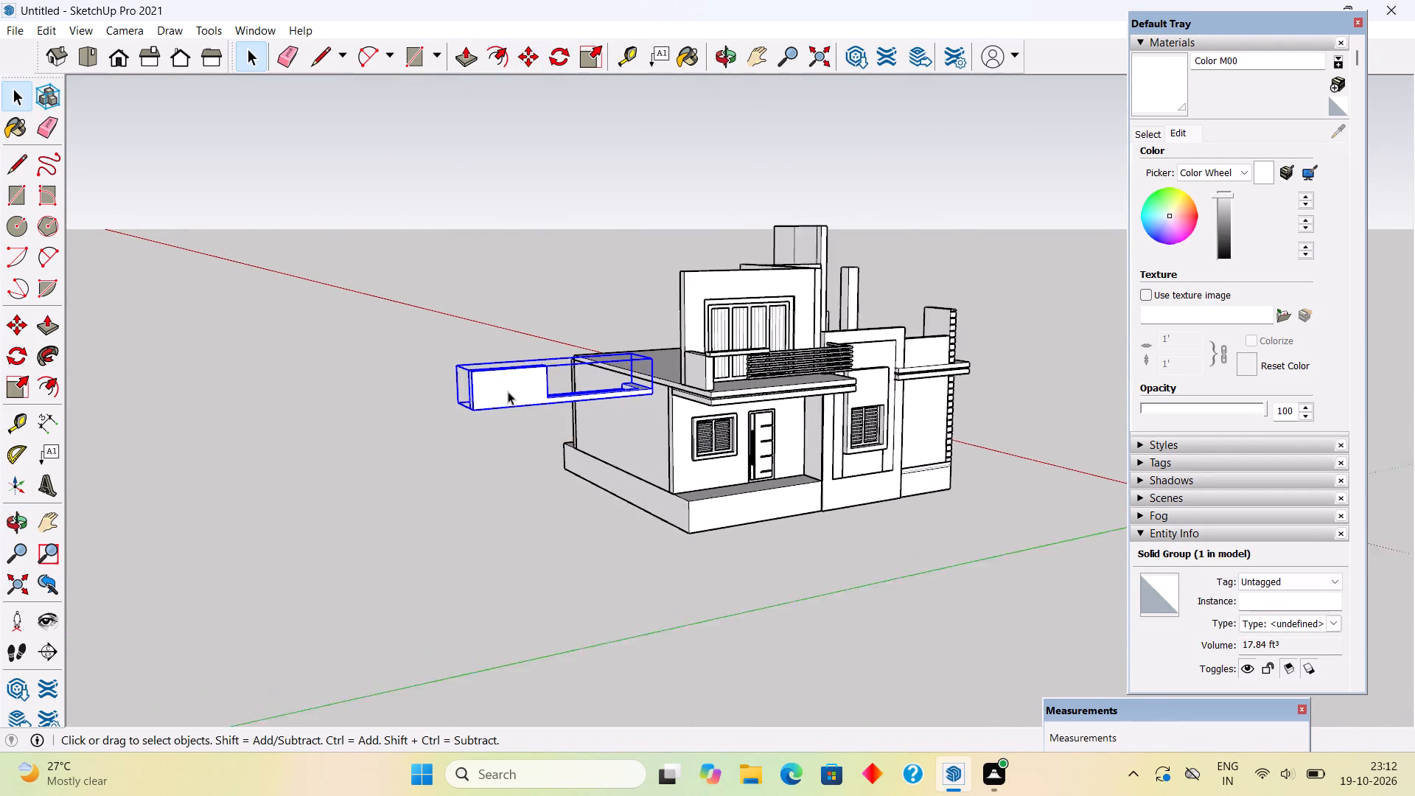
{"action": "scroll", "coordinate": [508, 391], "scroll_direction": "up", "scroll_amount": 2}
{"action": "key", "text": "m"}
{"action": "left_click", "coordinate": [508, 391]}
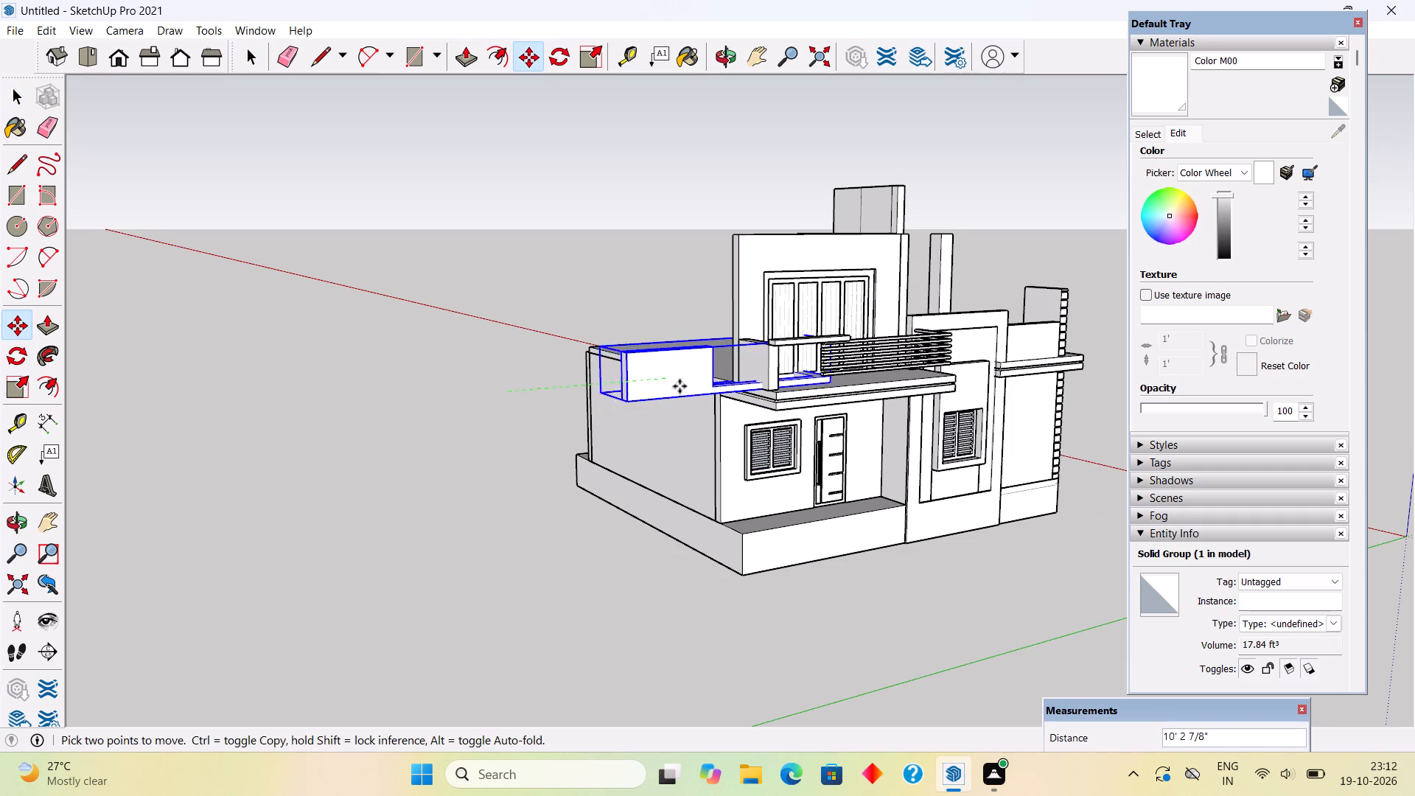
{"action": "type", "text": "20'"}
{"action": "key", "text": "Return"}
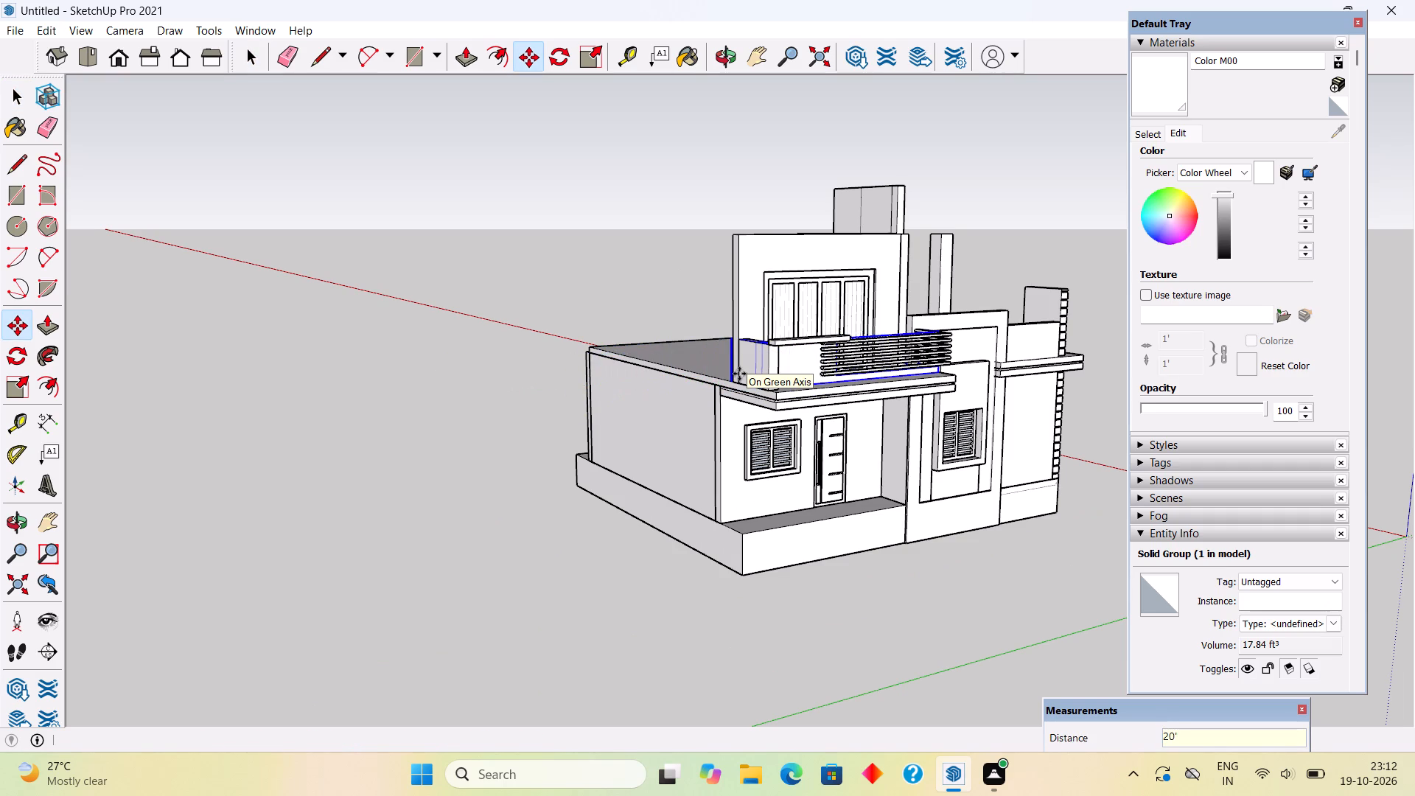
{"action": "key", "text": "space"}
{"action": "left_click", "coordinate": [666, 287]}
Examine how the moved parapet sits against the balcony slab corner and railing.
{"action": "middle_click_drag", "start_coordinate": [751, 483], "coordinate": [798, 615]}
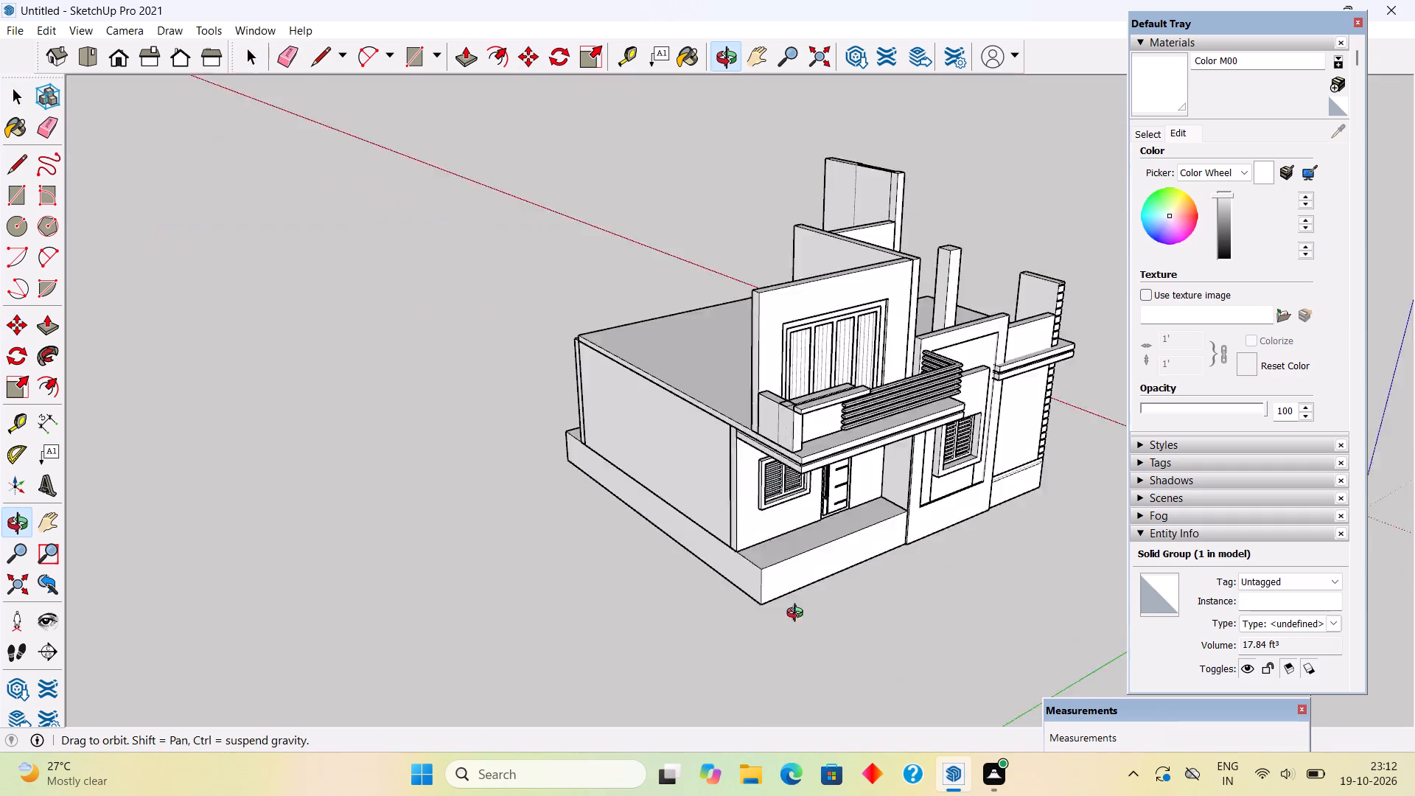
{"action": "middle_click_drag", "start_coordinate": [798, 615], "coordinate": [651, 529]}
{"action": "scroll", "coordinate": [635, 514], "scroll_direction": "up", "scroll_amount": 1}
{"action": "scroll", "coordinate": [706, 439], "scroll_direction": "up", "scroll_amount": 3}
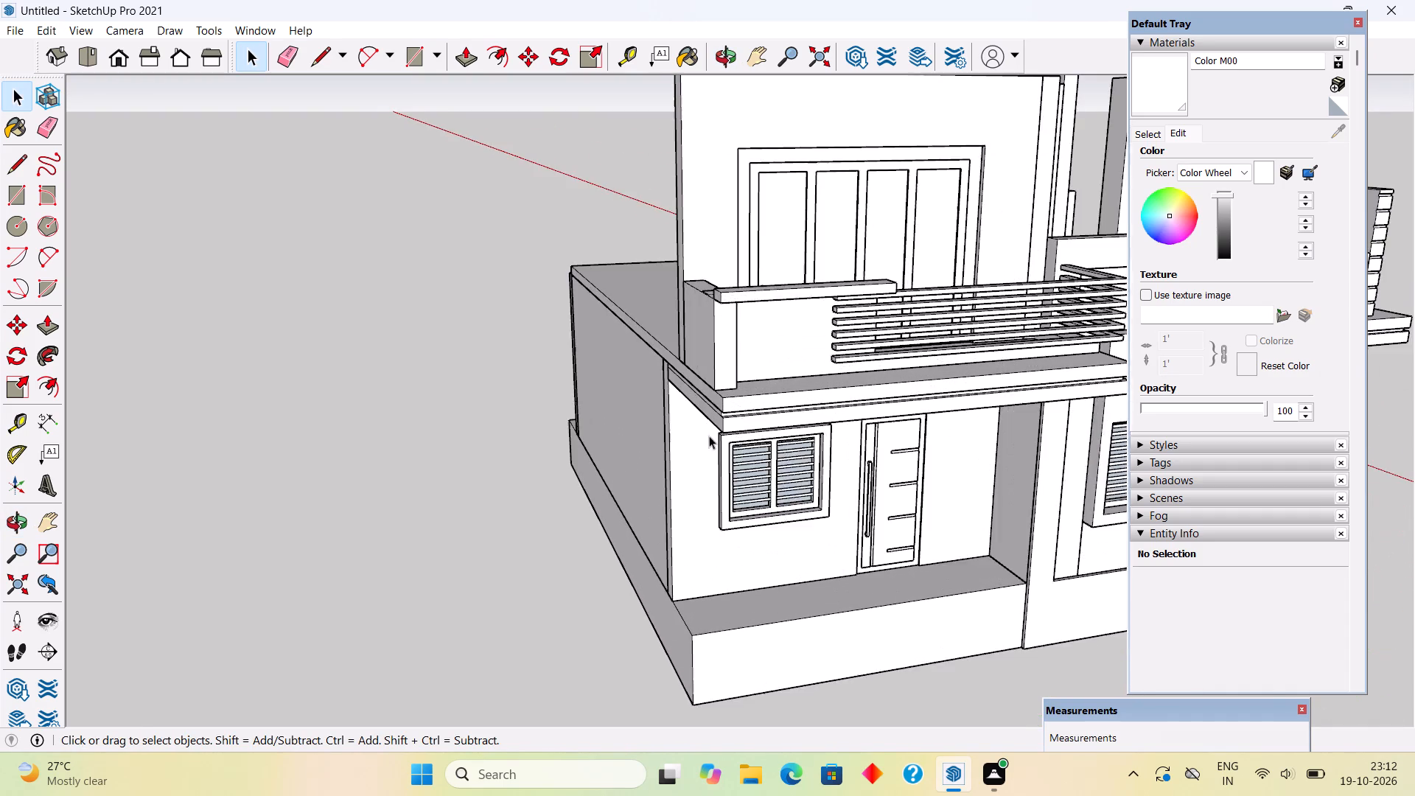
{"action": "scroll", "coordinate": [709, 436], "scroll_direction": "up", "scroll_amount": 6}
{"action": "scroll", "coordinate": [751, 402], "scroll_direction": "down", "scroll_amount": 4}
{"action": "middle_click_drag", "start_coordinate": [693, 324], "coordinate": [822, 478]}
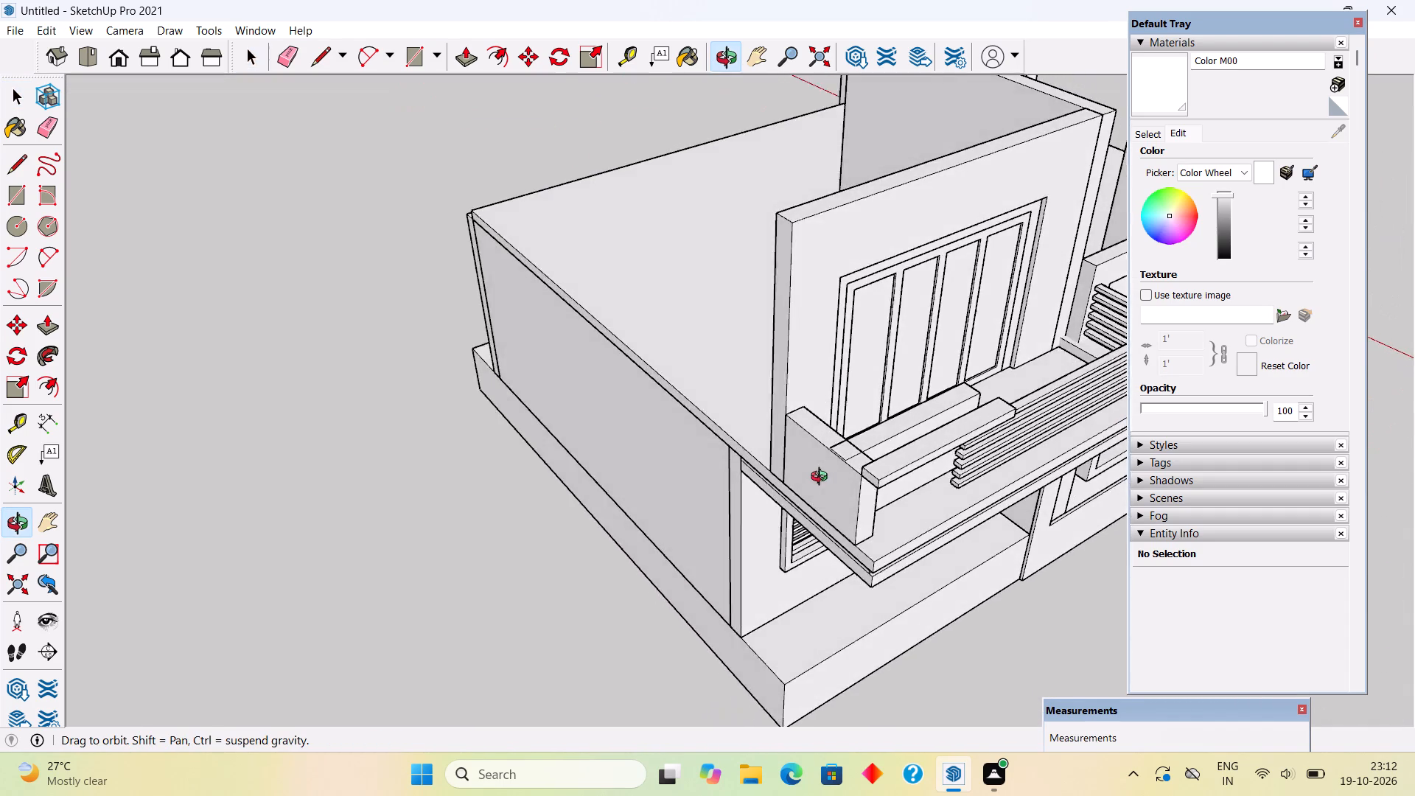
{"action": "middle_click_drag", "start_coordinate": [822, 478], "coordinate": [793, 385]}
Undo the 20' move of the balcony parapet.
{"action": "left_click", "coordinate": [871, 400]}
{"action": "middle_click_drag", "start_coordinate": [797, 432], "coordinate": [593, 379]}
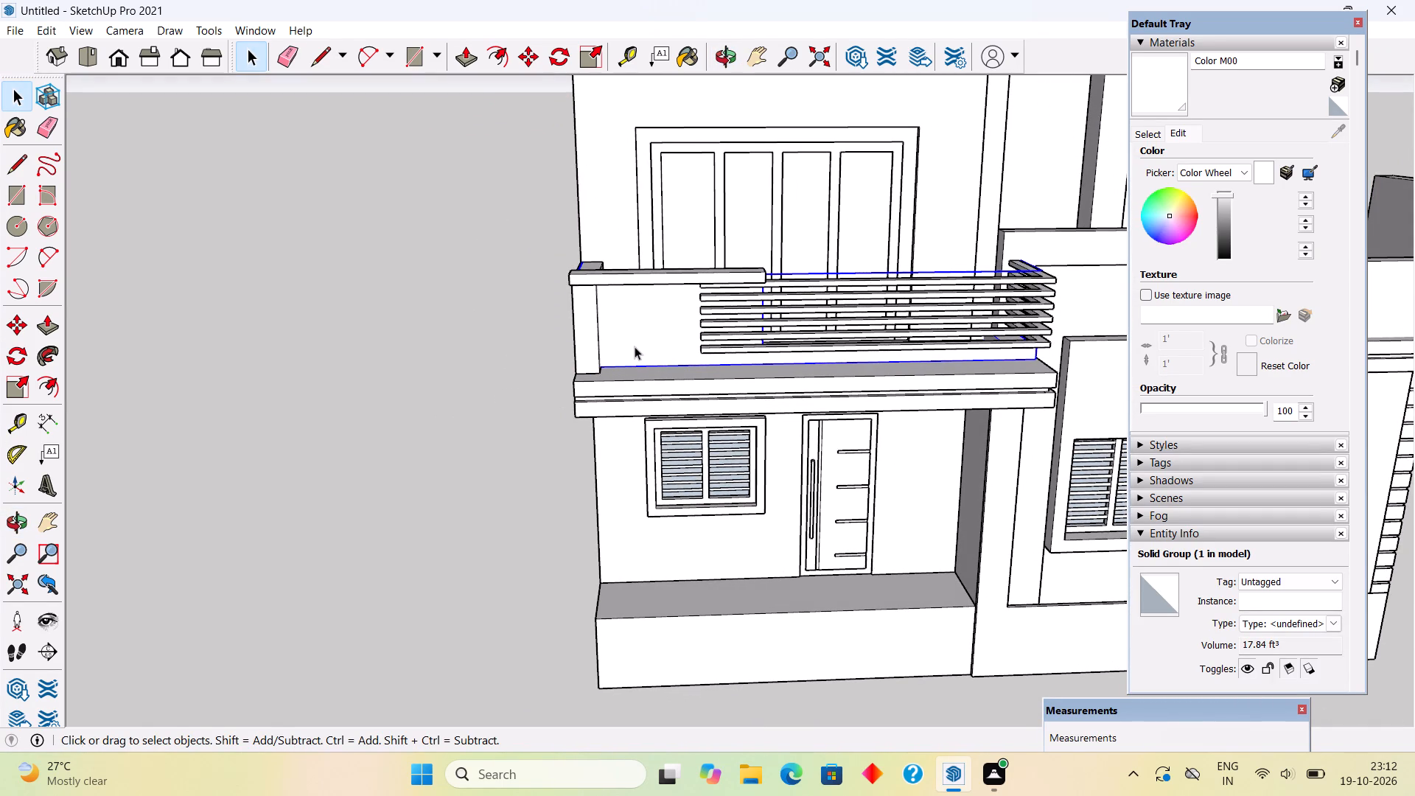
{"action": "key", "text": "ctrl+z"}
Move the parapet group by its lower outer corner onto the balcony slab's upper corner, about 20' 3/16" along the green axis.
{"action": "scroll", "coordinate": [530, 370], "scroll_direction": "down", "scroll_amount": 5}
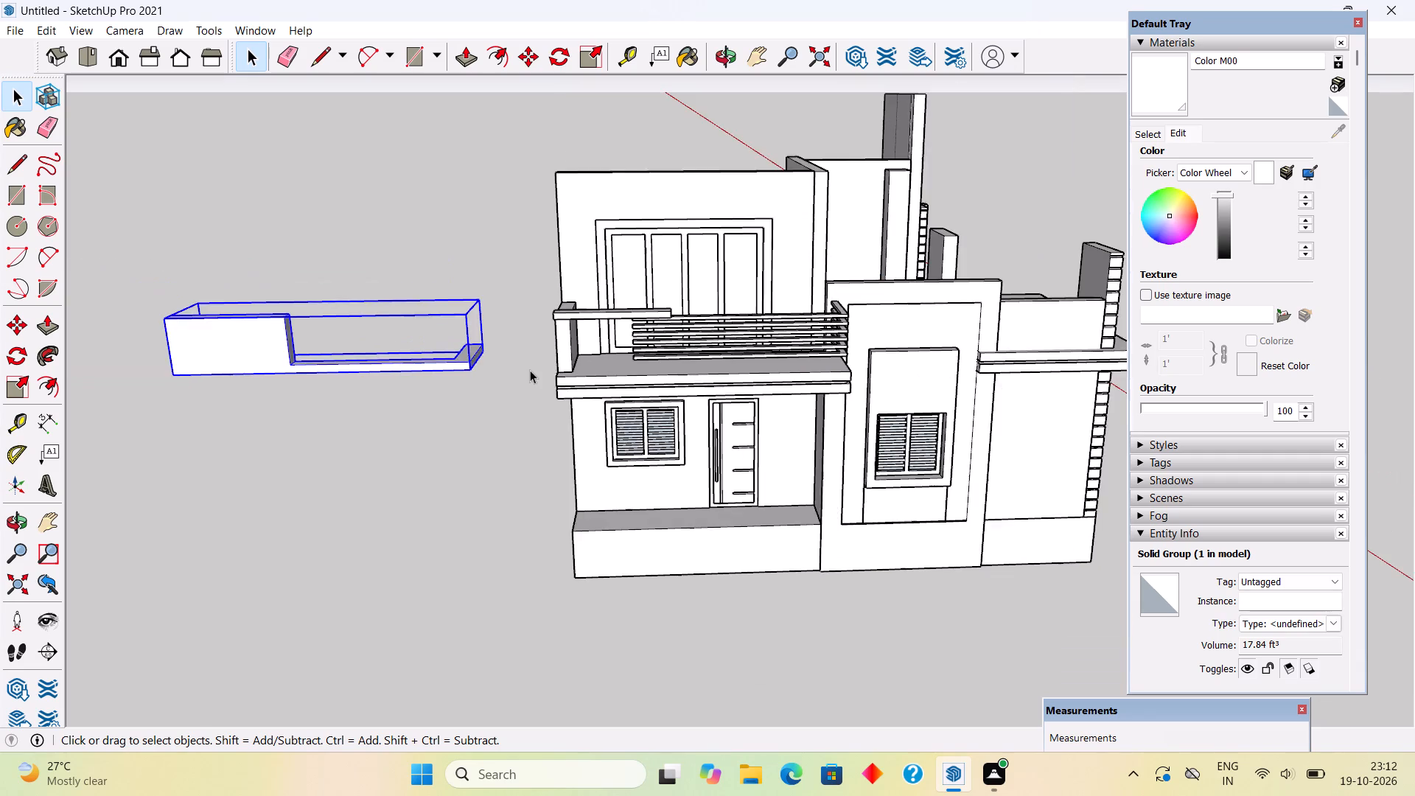
{"action": "scroll", "coordinate": [530, 370], "scroll_direction": "down", "scroll_amount": 4}
{"action": "key", "text": "m"}
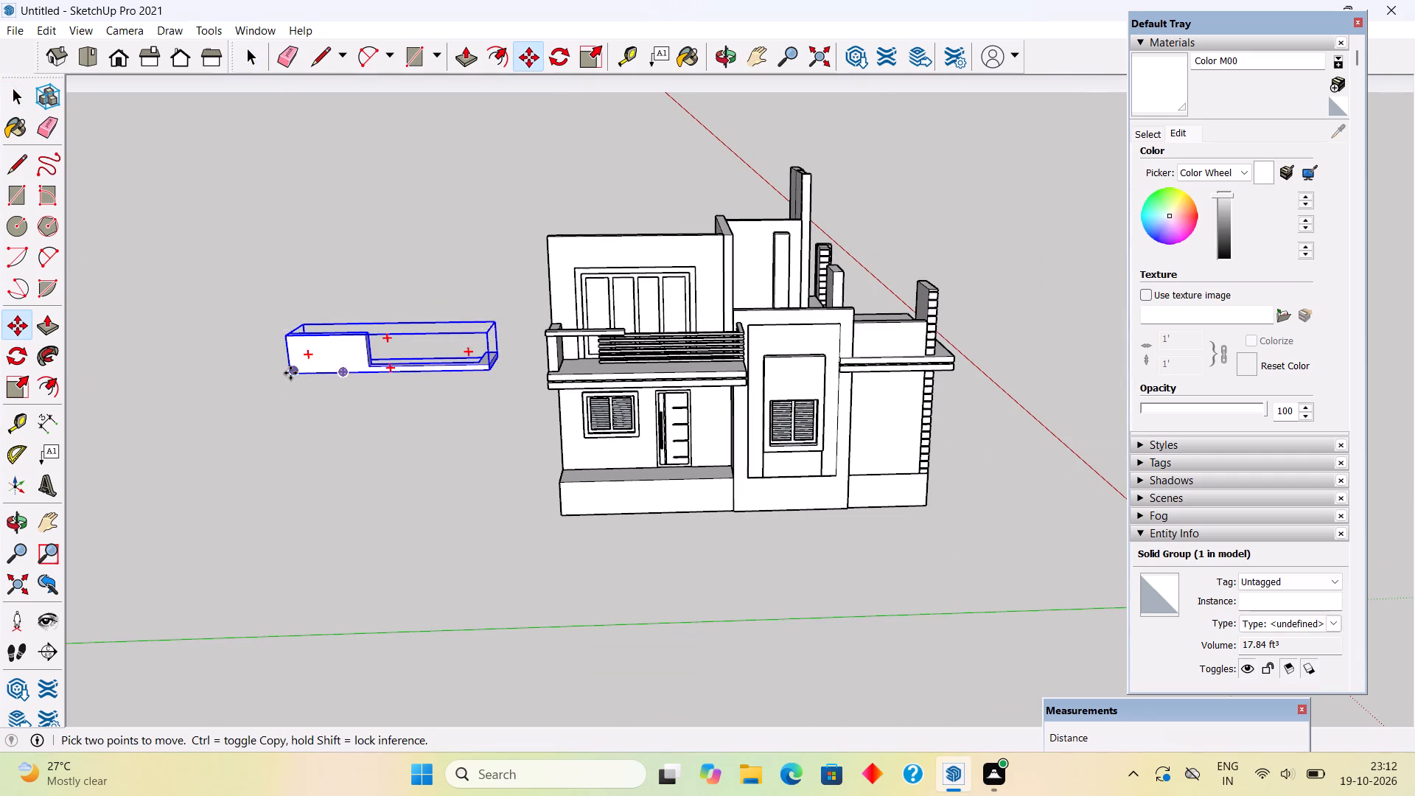
{"action": "left_click", "coordinate": [287, 372]}
{"action": "scroll", "coordinate": [550, 375], "scroll_direction": "up", "scroll_amount": 4}
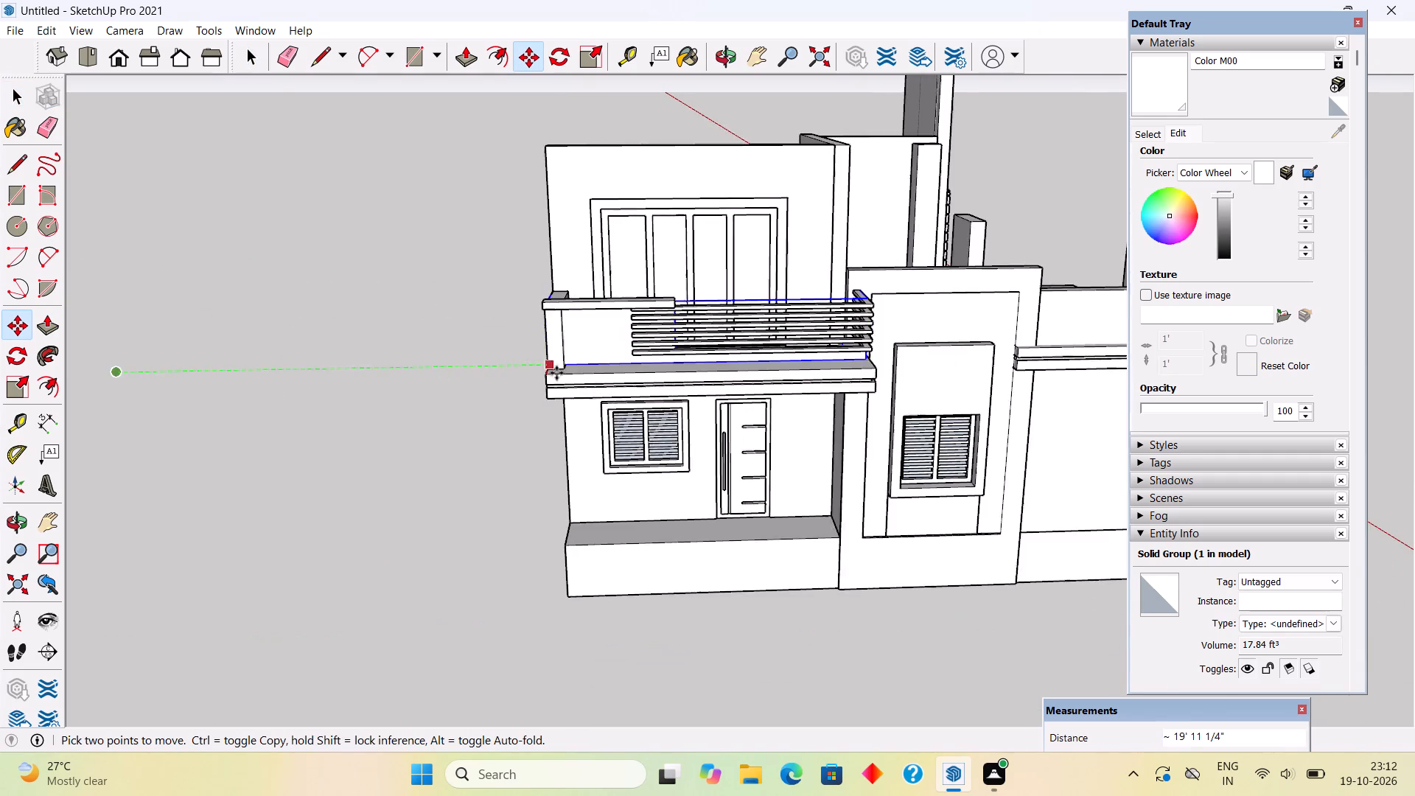
{"action": "scroll", "coordinate": [556, 373], "scroll_direction": "up", "scroll_amount": 12}
{"action": "left_click", "coordinate": [521, 360]}
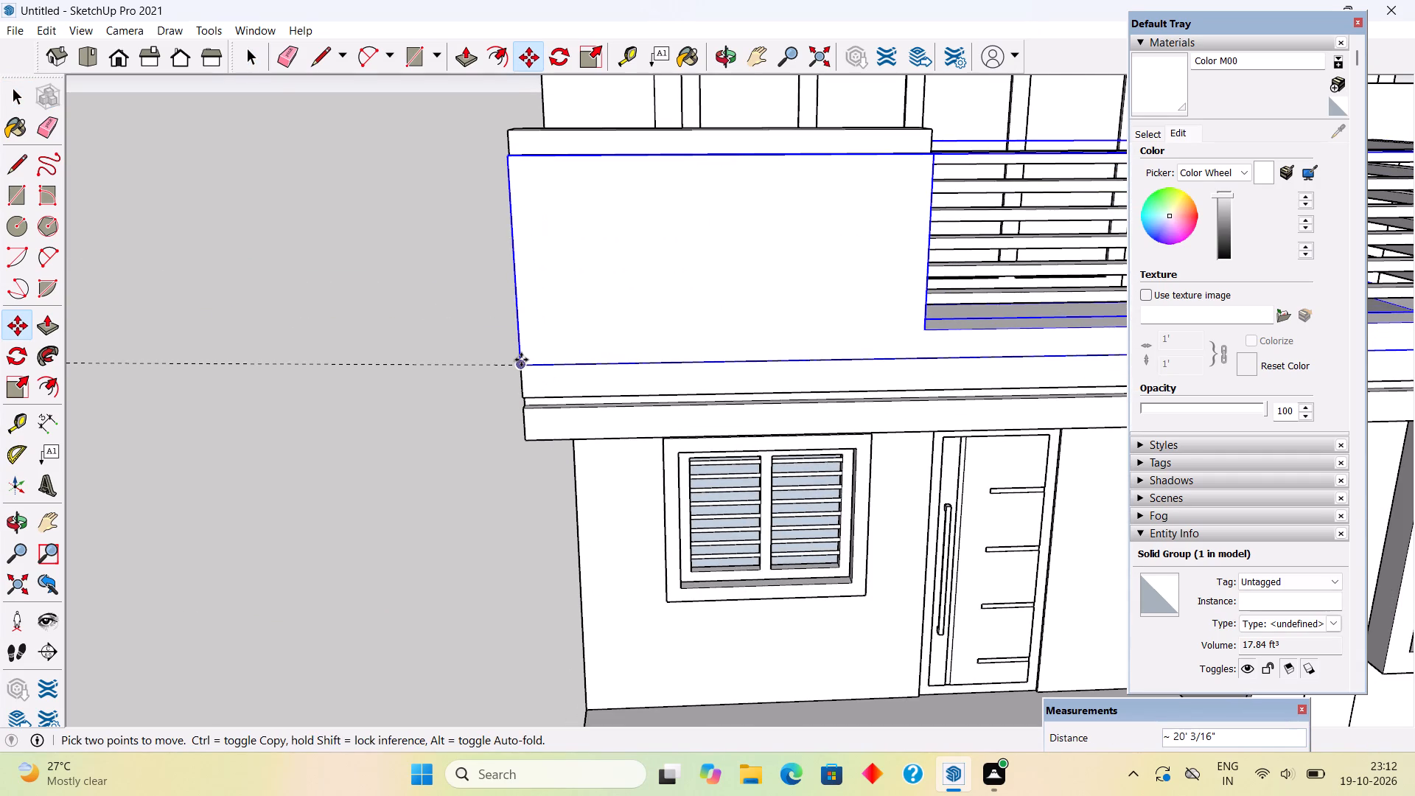
{"action": "middle_click_drag", "start_coordinate": [539, 366], "coordinate": [772, 394]}
{"action": "scroll", "coordinate": [773, 404], "scroll_direction": "up", "scroll_amount": 7}
{"action": "middle_click_drag", "start_coordinate": [838, 438], "coordinate": [944, 489]}
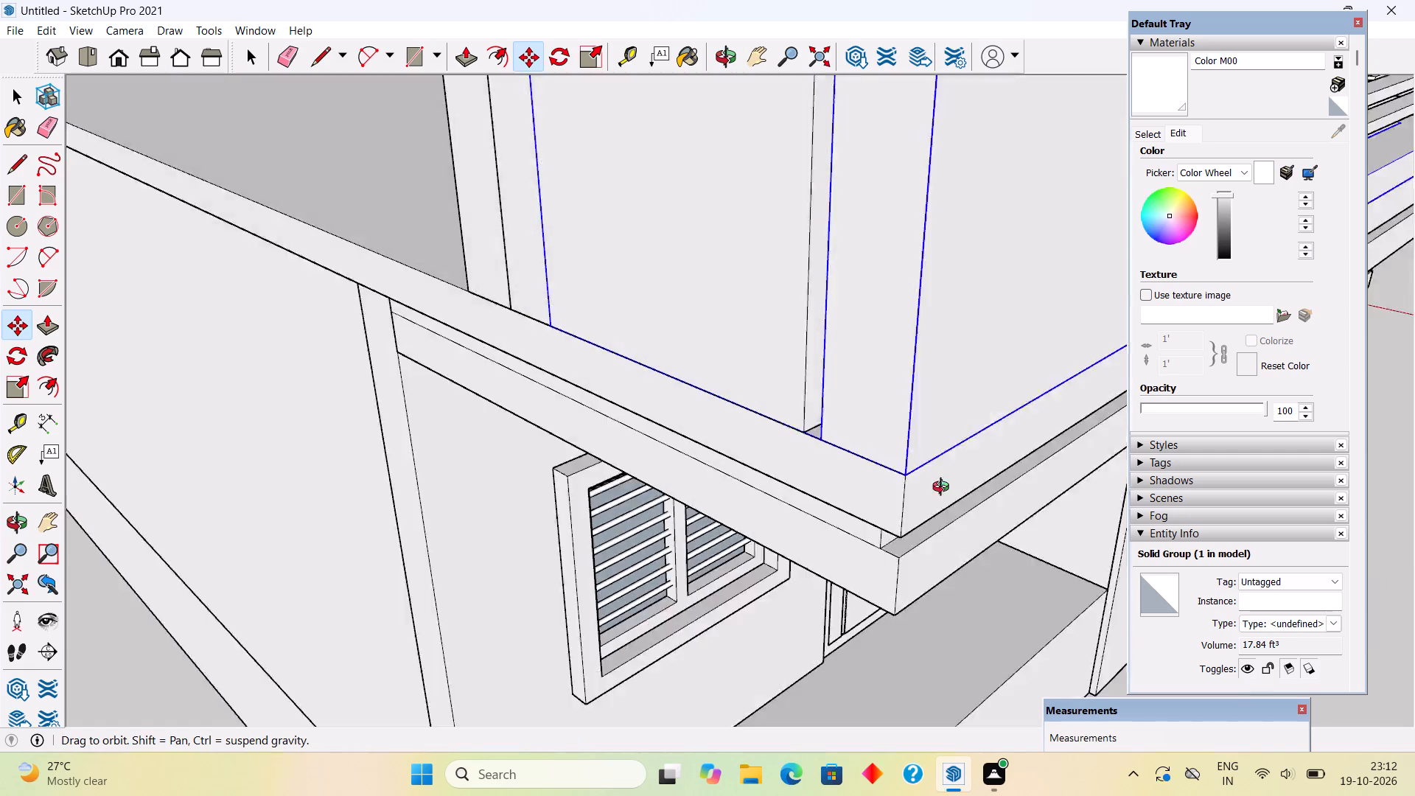
Shift the parapet group 2" inward from the balcony slab's outer corner and clear the selection.
{"action": "middle_click_drag", "start_coordinate": [944, 489], "coordinate": [1026, 520]}
{"action": "left_click", "coordinate": [965, 480]}
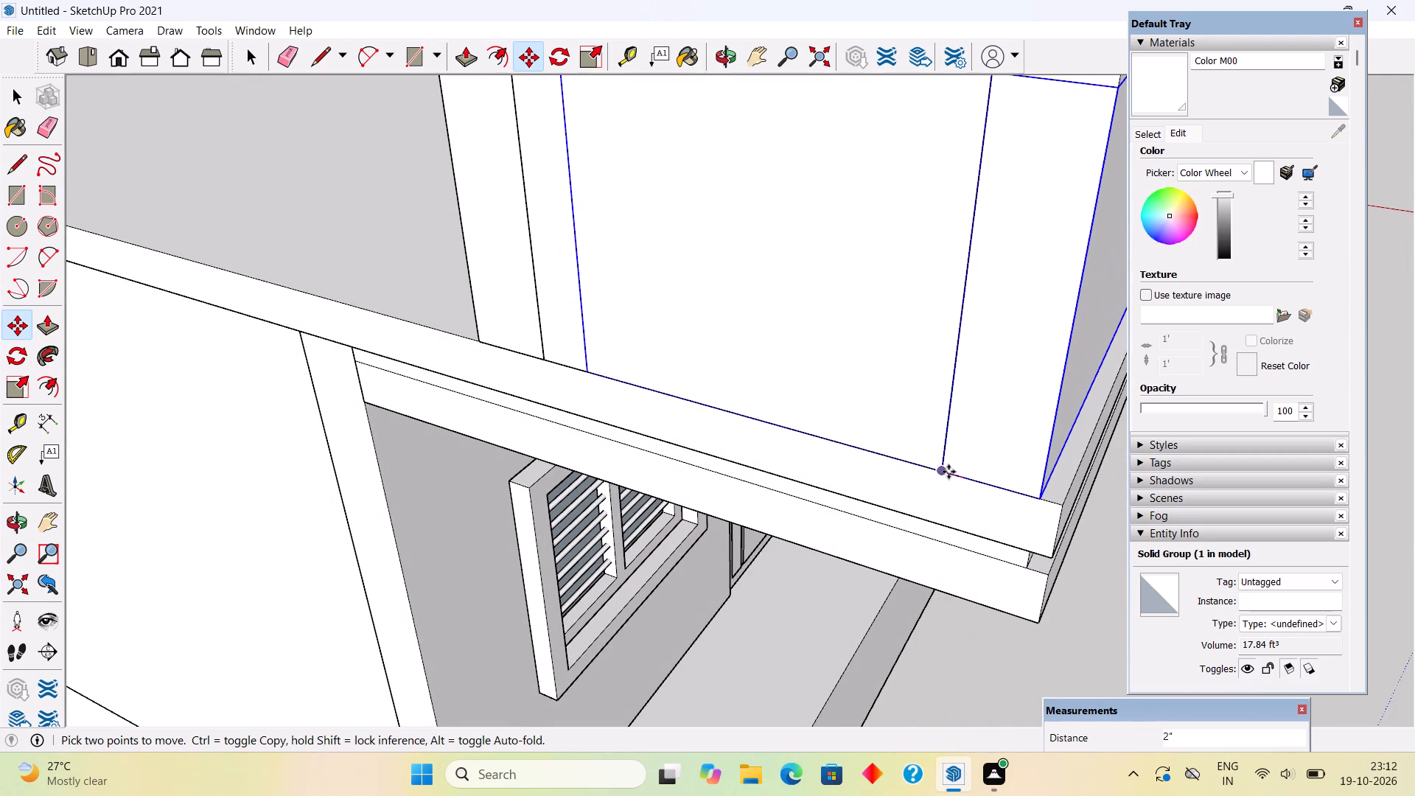
{"action": "left_click", "coordinate": [948, 472]}
{"action": "scroll", "coordinate": [928, 471], "scroll_direction": "down", "scroll_amount": 4}
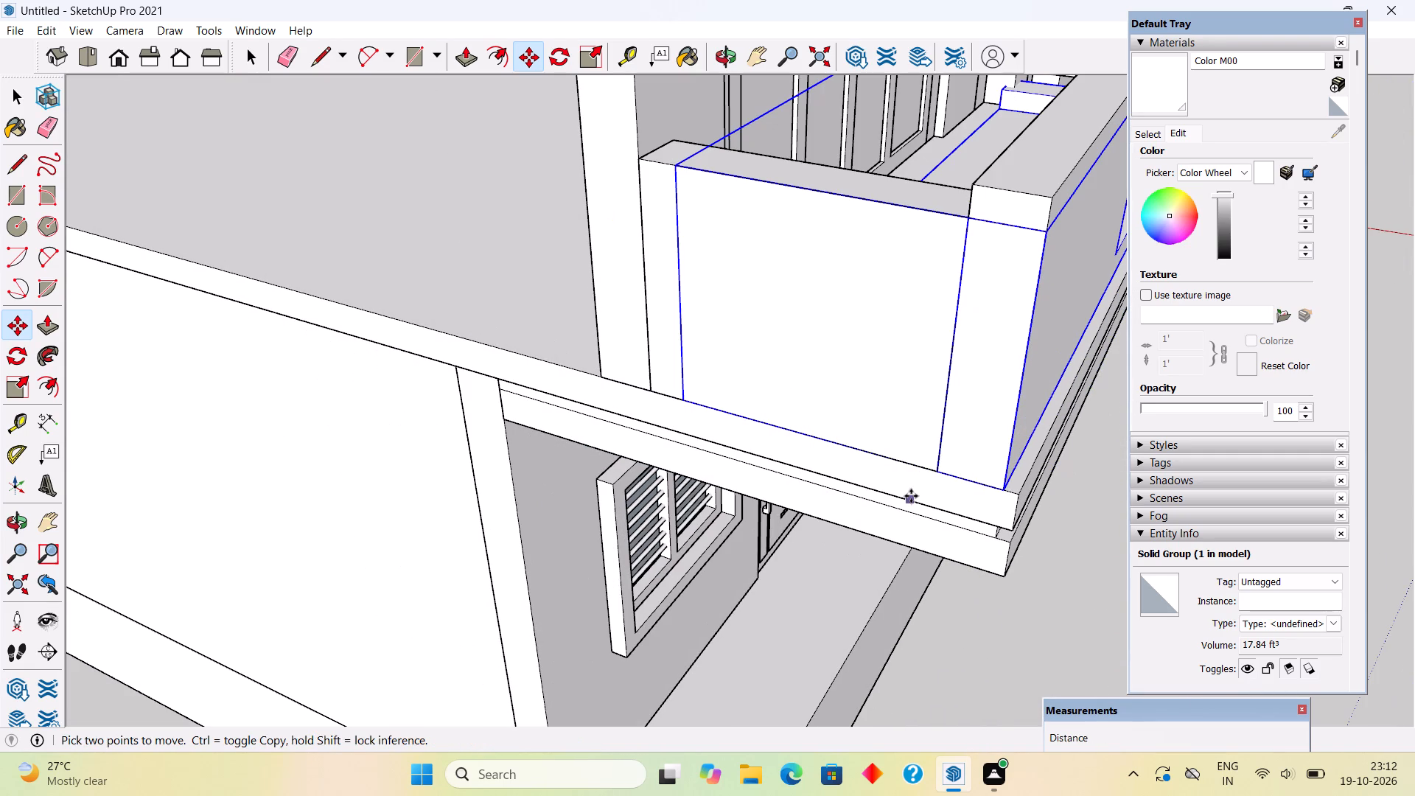
{"action": "key", "text": "space"}
{"action": "scroll", "coordinate": [911, 496], "scroll_direction": "down", "scroll_amount": 10}
{"action": "left_click", "coordinate": [975, 567]}
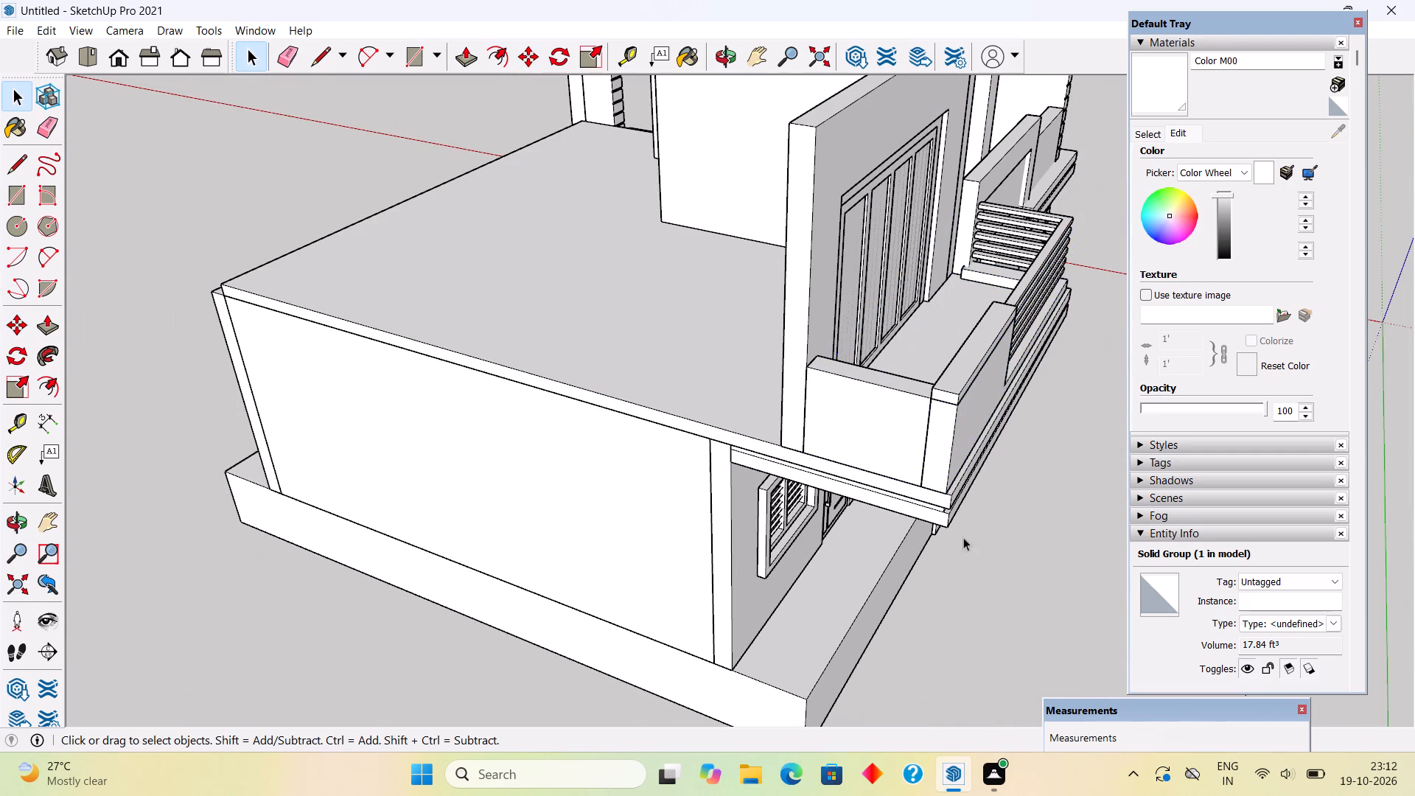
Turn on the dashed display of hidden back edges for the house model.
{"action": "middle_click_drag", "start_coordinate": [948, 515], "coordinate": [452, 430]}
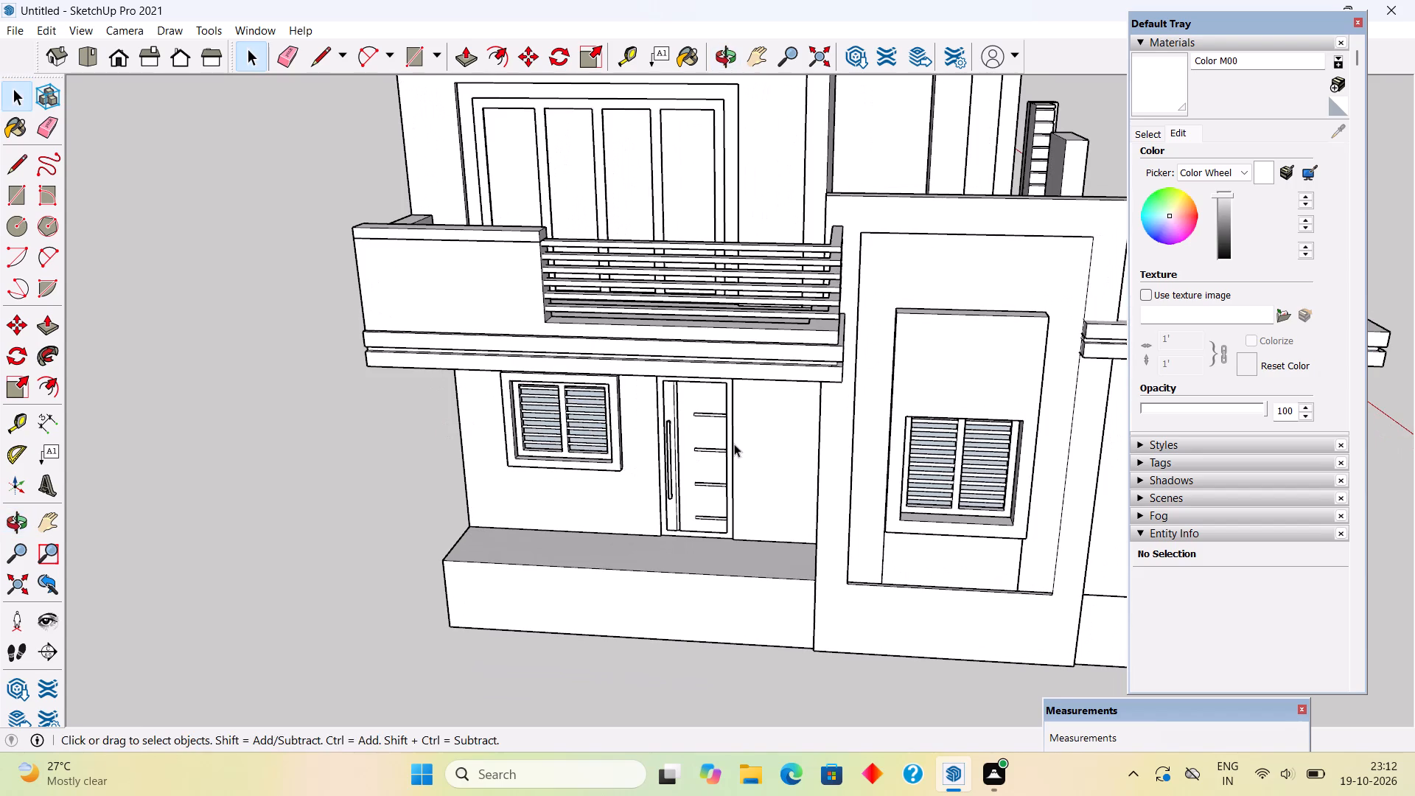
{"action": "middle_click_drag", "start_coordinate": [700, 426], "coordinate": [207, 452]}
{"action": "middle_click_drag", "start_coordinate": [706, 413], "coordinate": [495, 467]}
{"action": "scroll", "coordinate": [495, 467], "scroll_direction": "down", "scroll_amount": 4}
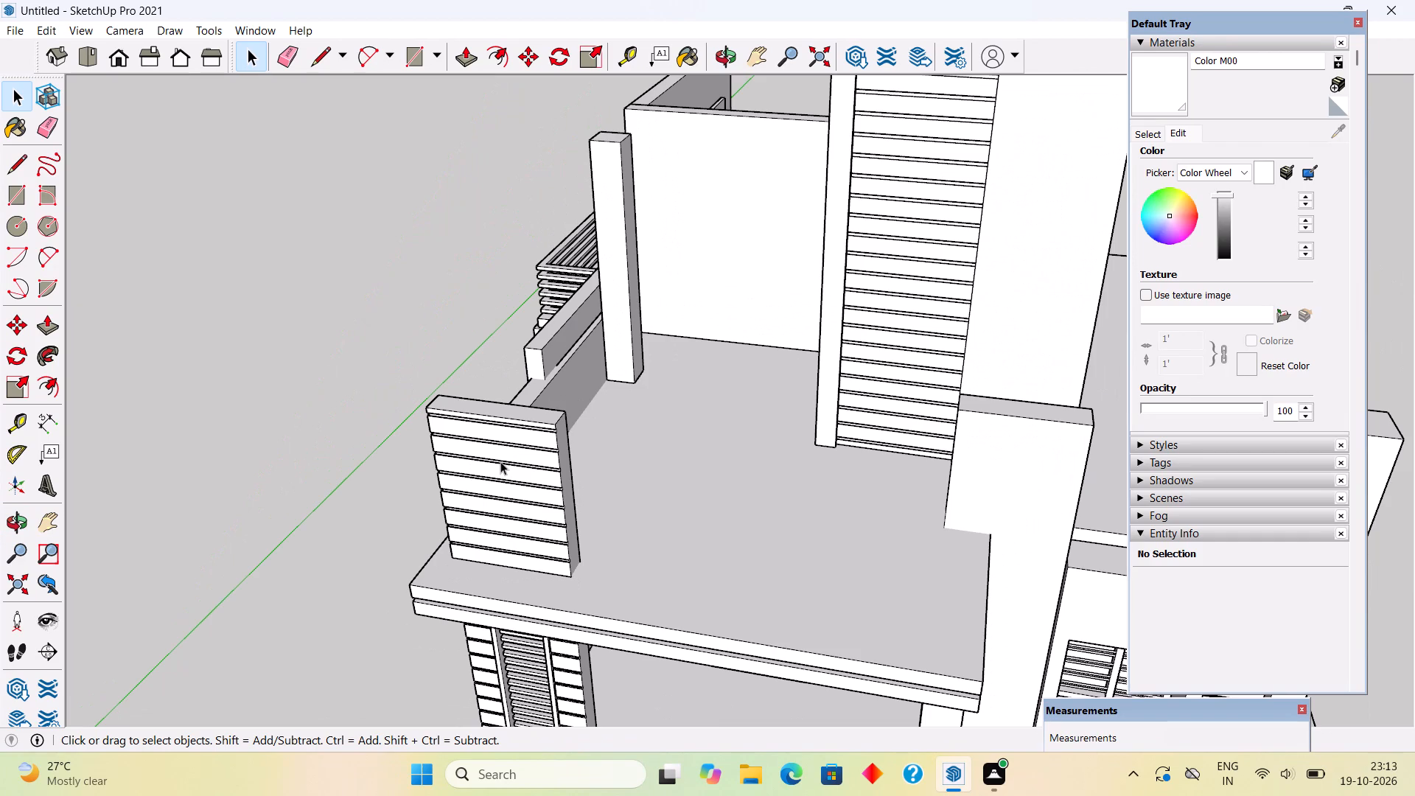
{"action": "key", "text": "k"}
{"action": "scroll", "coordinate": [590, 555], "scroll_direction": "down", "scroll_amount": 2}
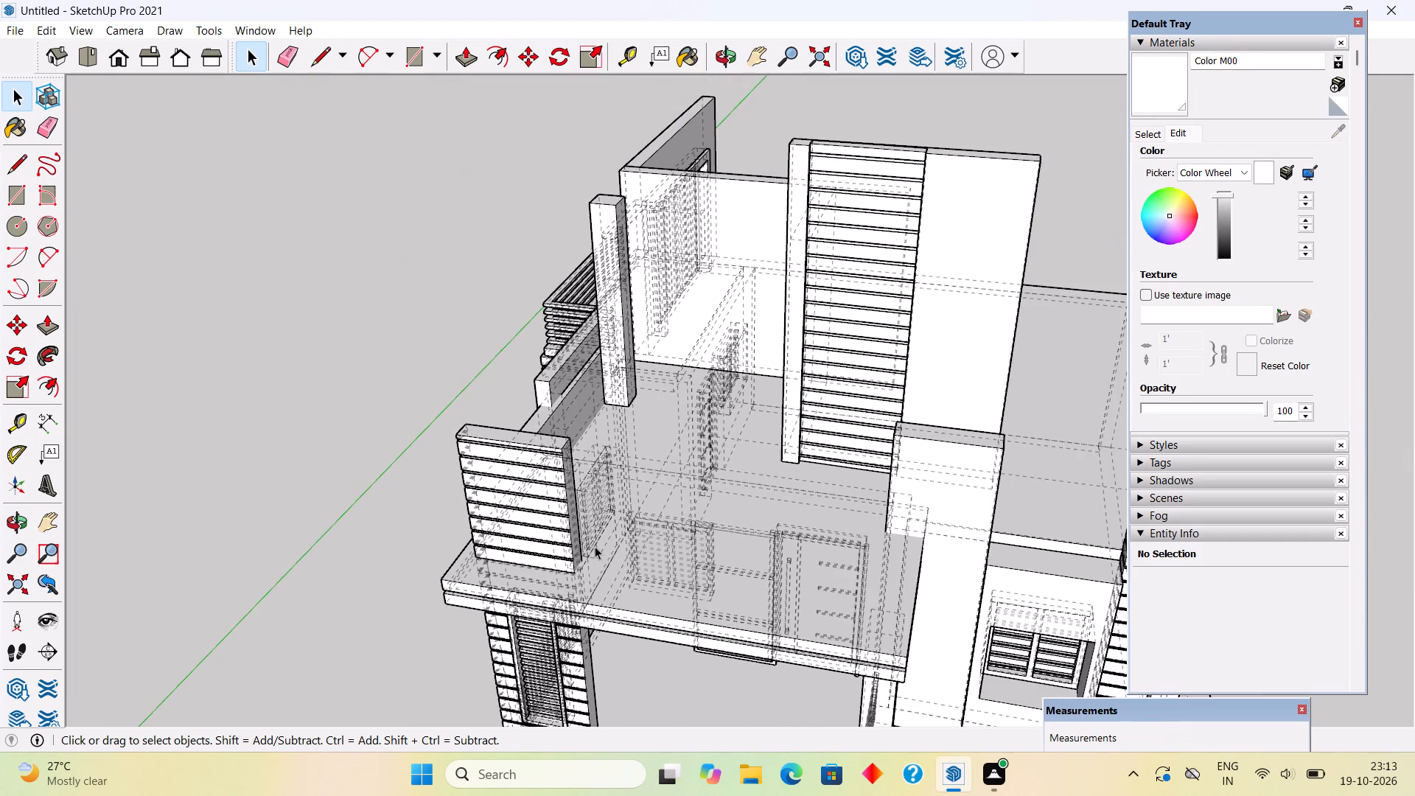
Examine the whole house from the front, balcony side and above with its back edges displayed.
{"action": "scroll", "coordinate": [599, 542], "scroll_direction": "down", "scroll_amount": 9}
{"action": "middle_click_drag", "start_coordinate": [682, 562], "coordinate": [760, 404]}
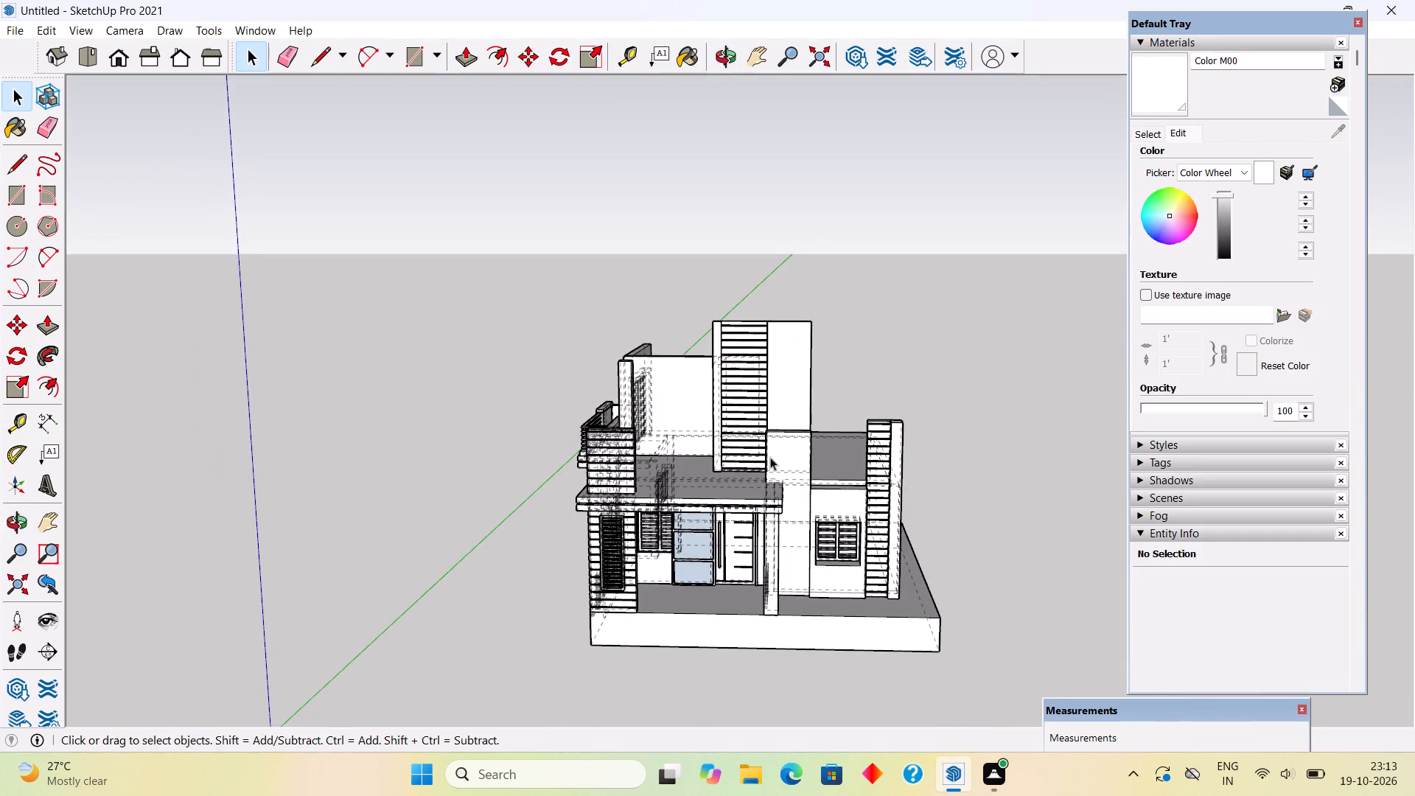
{"action": "middle_click_drag", "start_coordinate": [701, 574], "coordinate": [909, 539]}
{"action": "scroll", "coordinate": [789, 459], "scroll_direction": "up", "scroll_amount": 3}
{"action": "scroll", "coordinate": [772, 672], "scroll_direction": "up", "scroll_amount": 5}
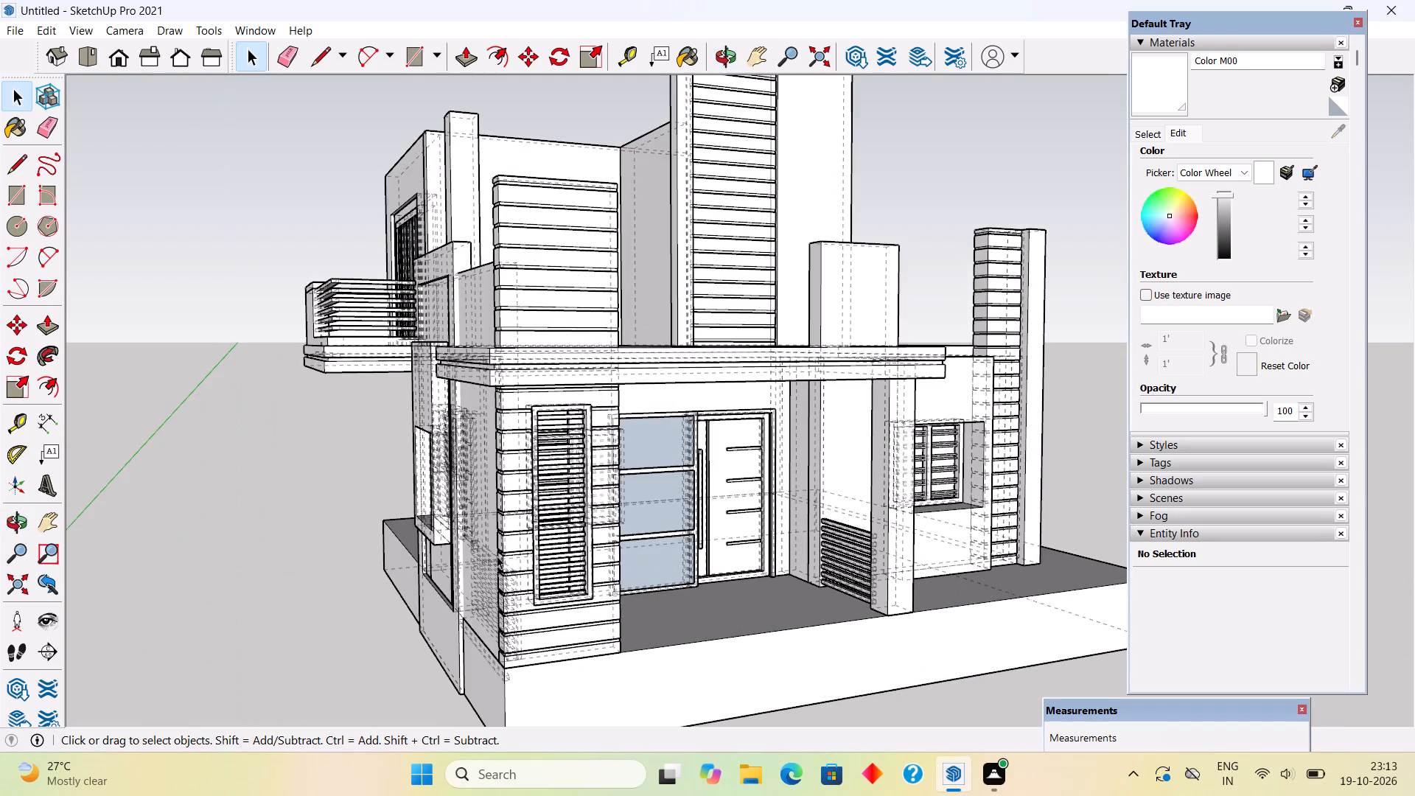
{"action": "middle_click_drag", "start_coordinate": [496, 552], "coordinate": [759, 521]}
{"action": "scroll", "coordinate": [761, 520], "scroll_direction": "down", "scroll_amount": 1}
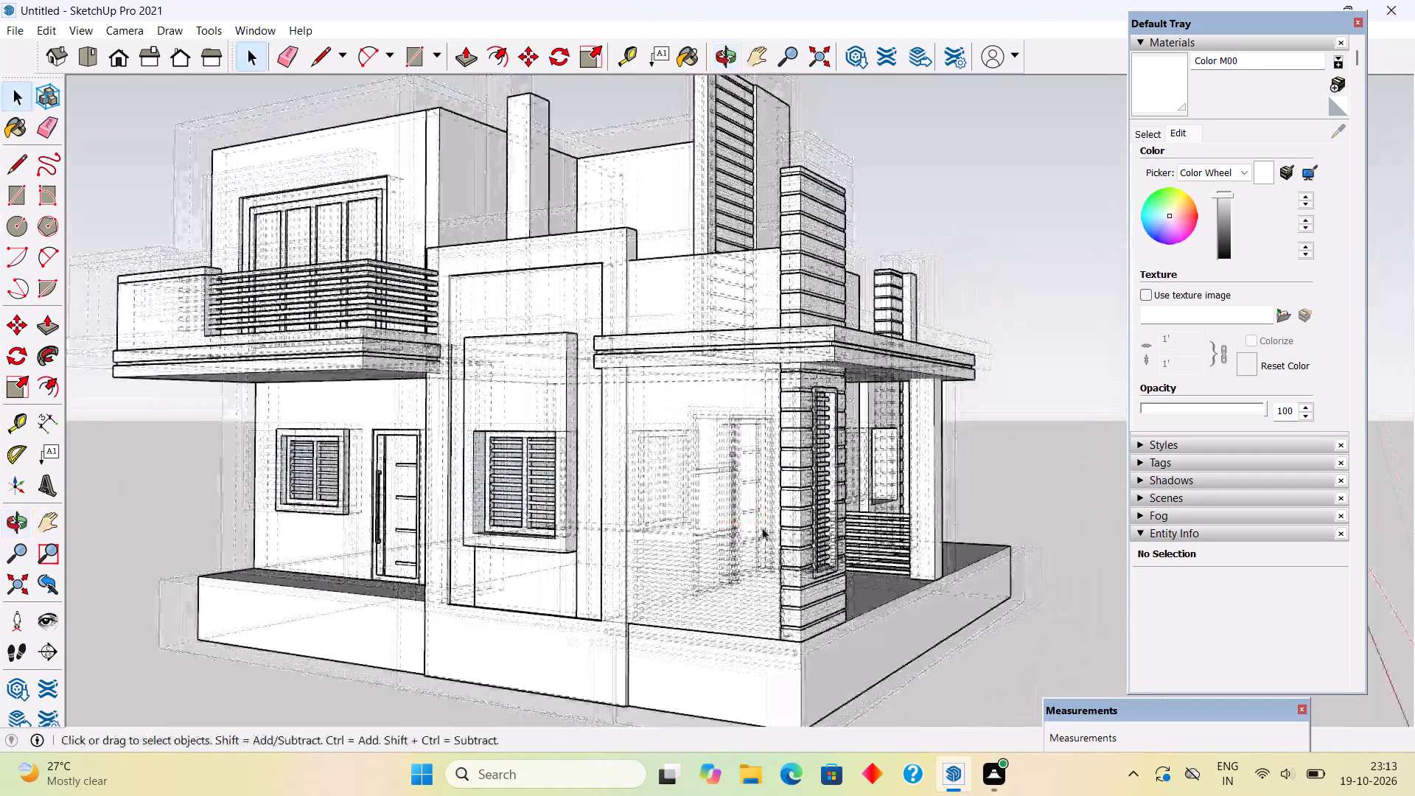
{"action": "scroll", "coordinate": [814, 523], "scroll_direction": "down", "scroll_amount": 1}
{"action": "scroll", "coordinate": [675, 477], "scroll_direction": "down", "scroll_amount": 6}
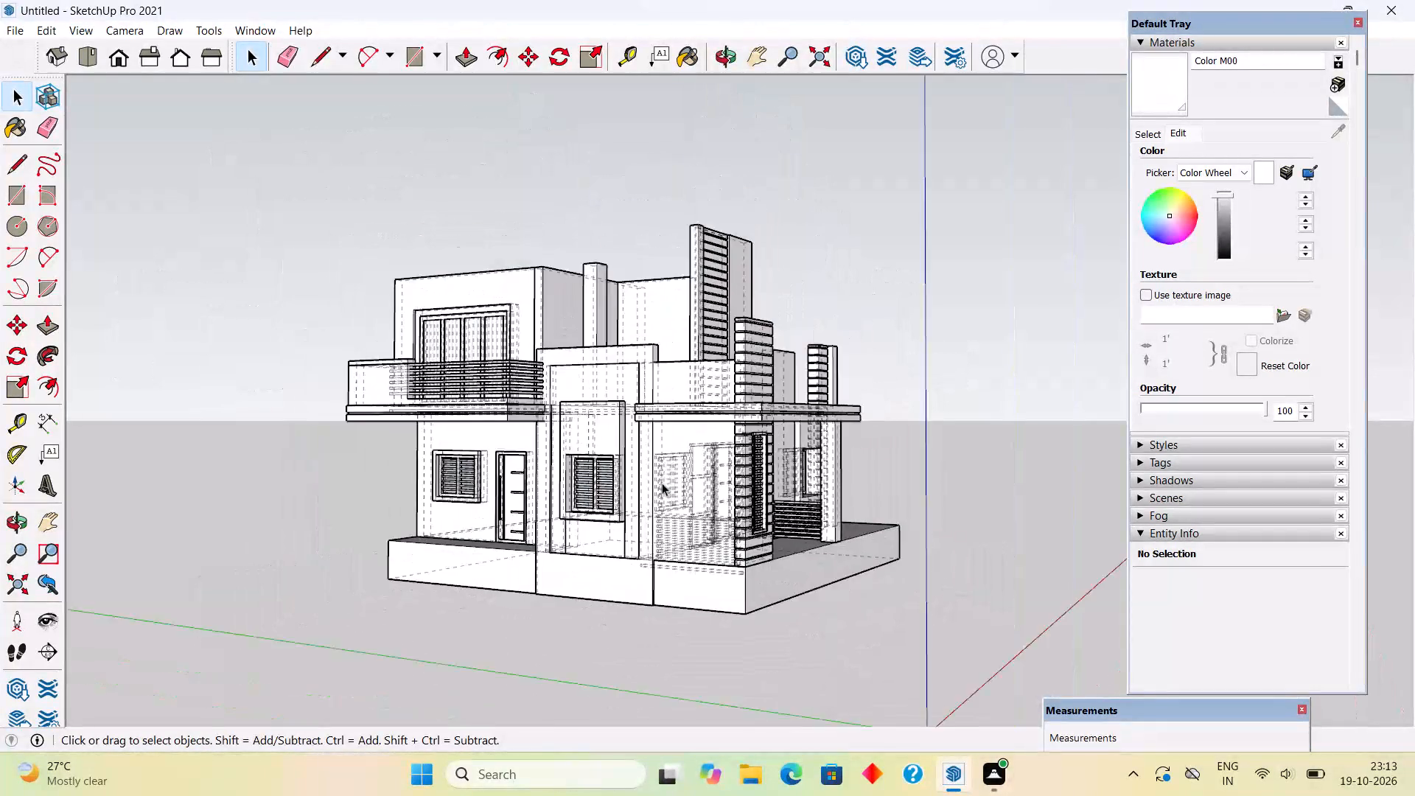
{"action": "scroll", "coordinate": [662, 483], "scroll_direction": "down", "scroll_amount": 2}
{"action": "middle_click_drag", "start_coordinate": [940, 520], "coordinate": [946, 696]}
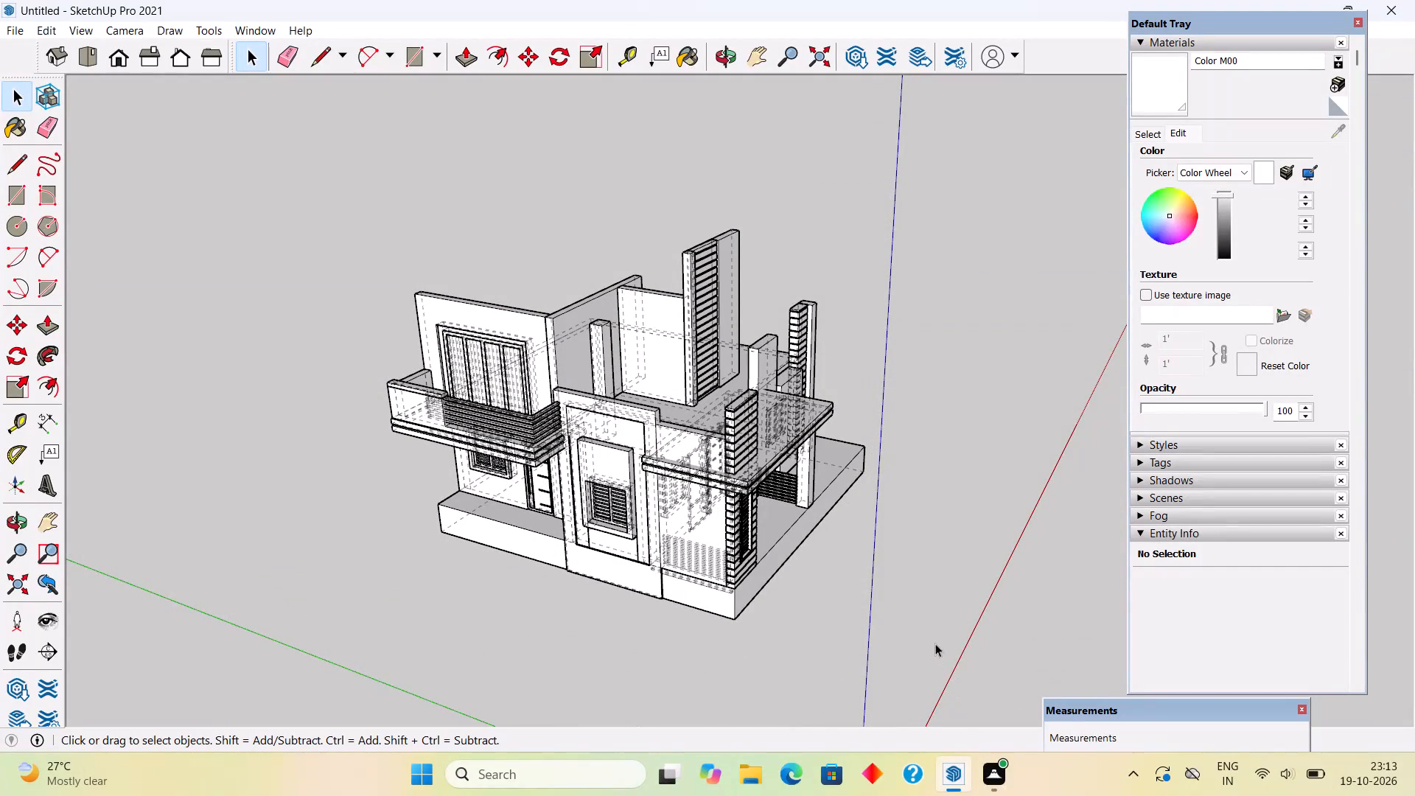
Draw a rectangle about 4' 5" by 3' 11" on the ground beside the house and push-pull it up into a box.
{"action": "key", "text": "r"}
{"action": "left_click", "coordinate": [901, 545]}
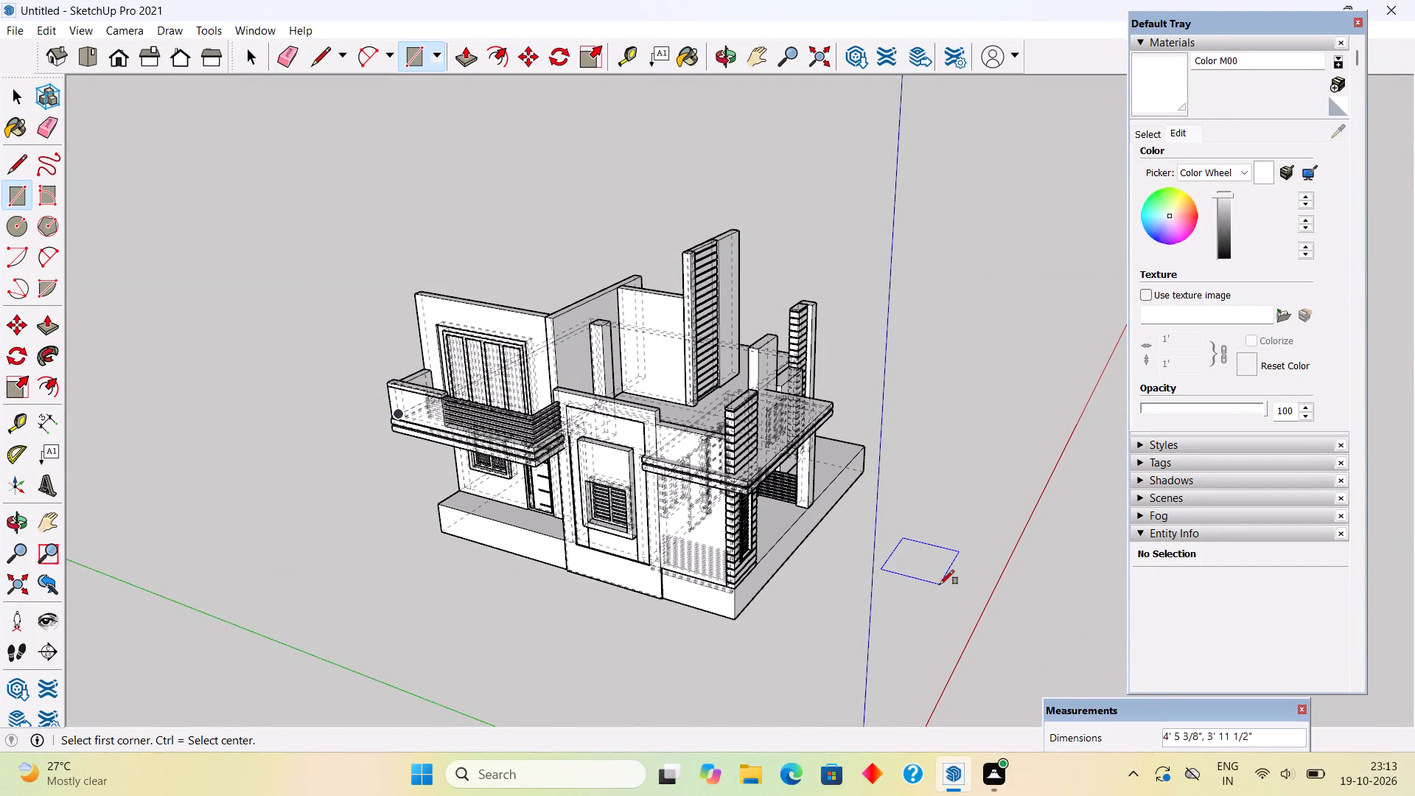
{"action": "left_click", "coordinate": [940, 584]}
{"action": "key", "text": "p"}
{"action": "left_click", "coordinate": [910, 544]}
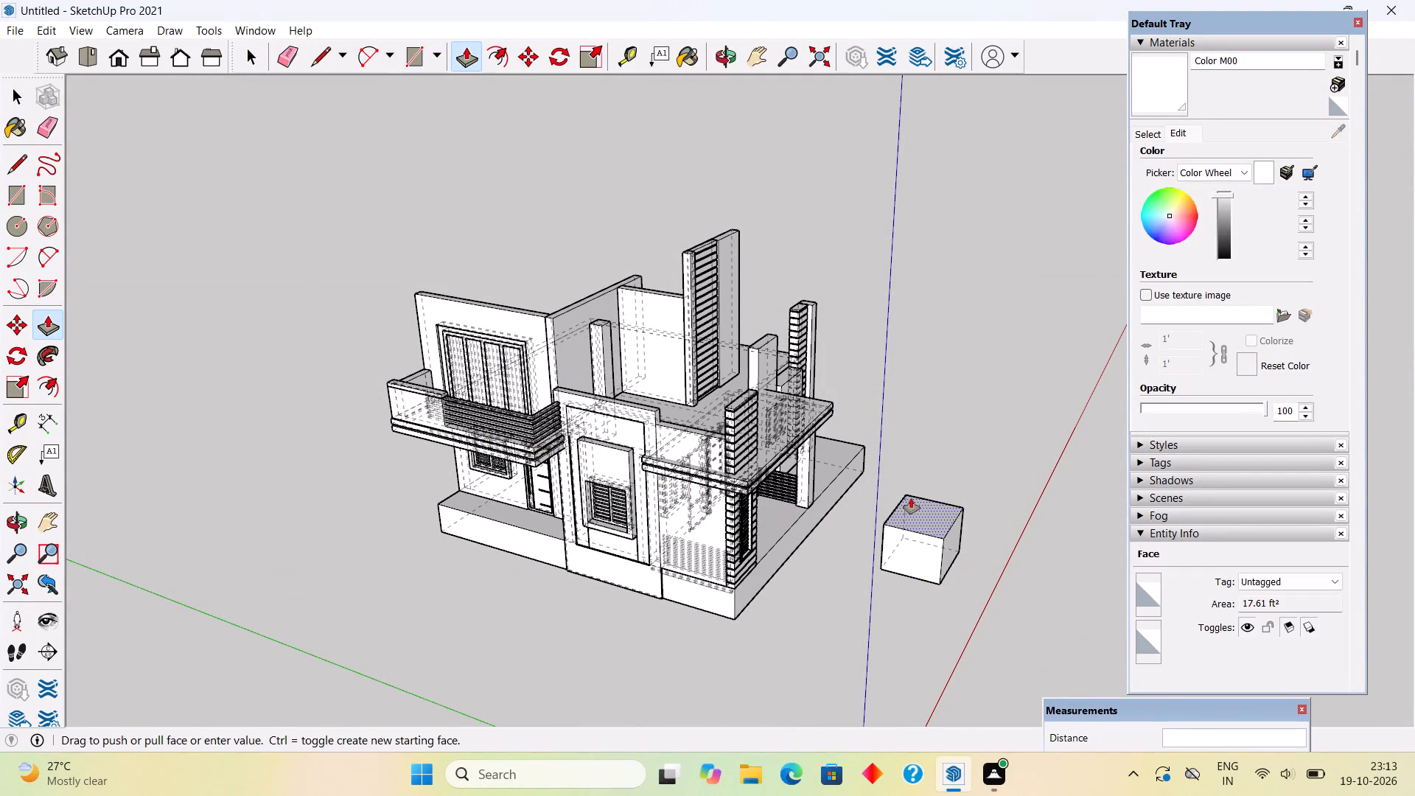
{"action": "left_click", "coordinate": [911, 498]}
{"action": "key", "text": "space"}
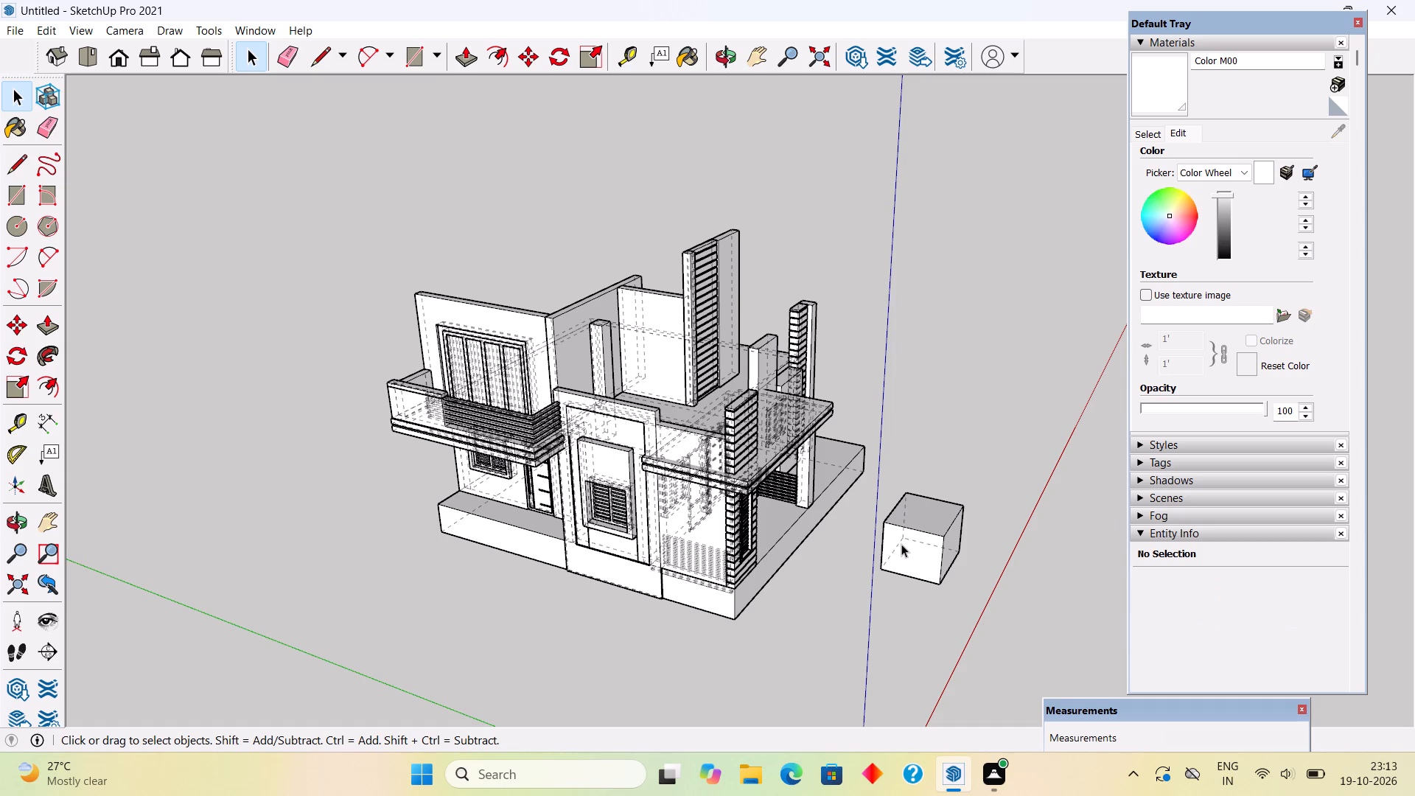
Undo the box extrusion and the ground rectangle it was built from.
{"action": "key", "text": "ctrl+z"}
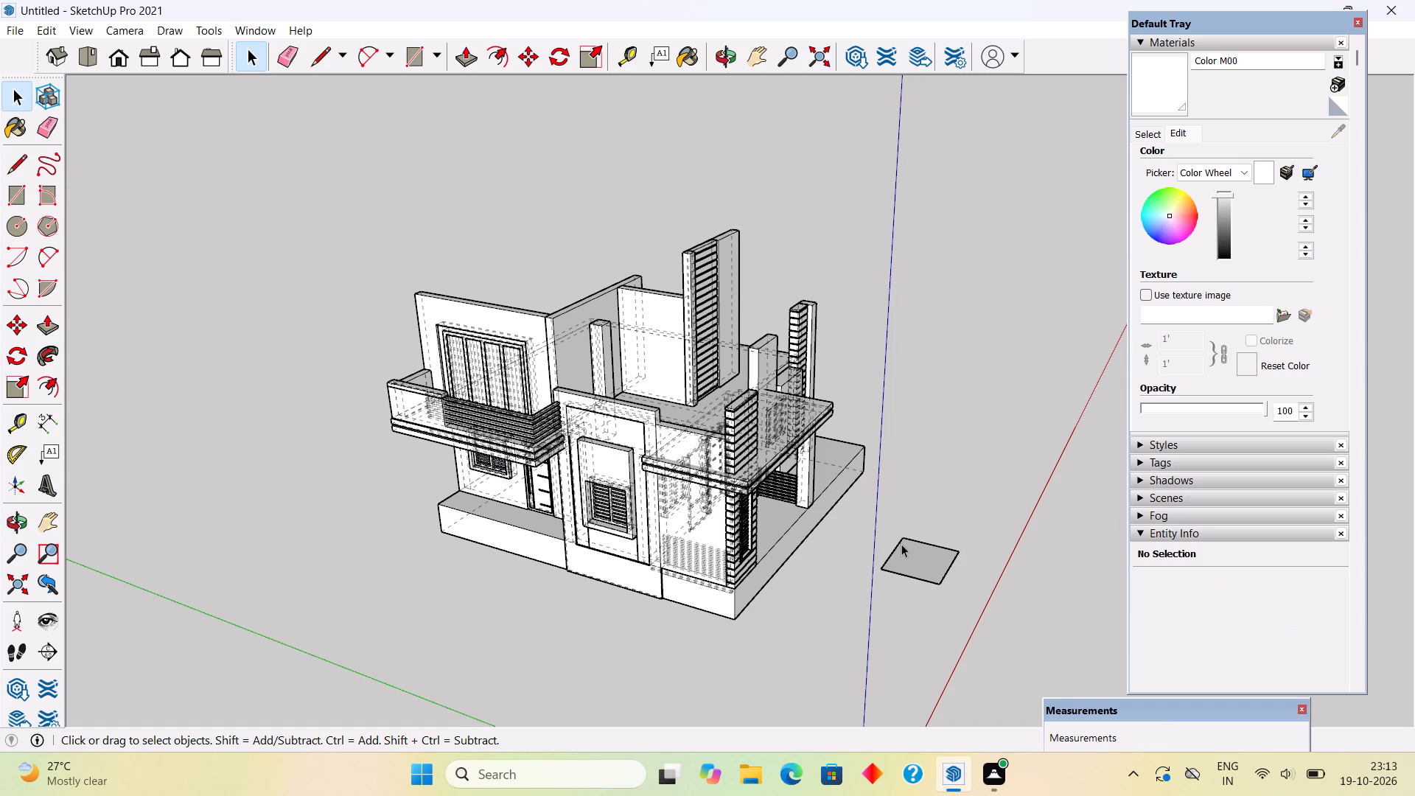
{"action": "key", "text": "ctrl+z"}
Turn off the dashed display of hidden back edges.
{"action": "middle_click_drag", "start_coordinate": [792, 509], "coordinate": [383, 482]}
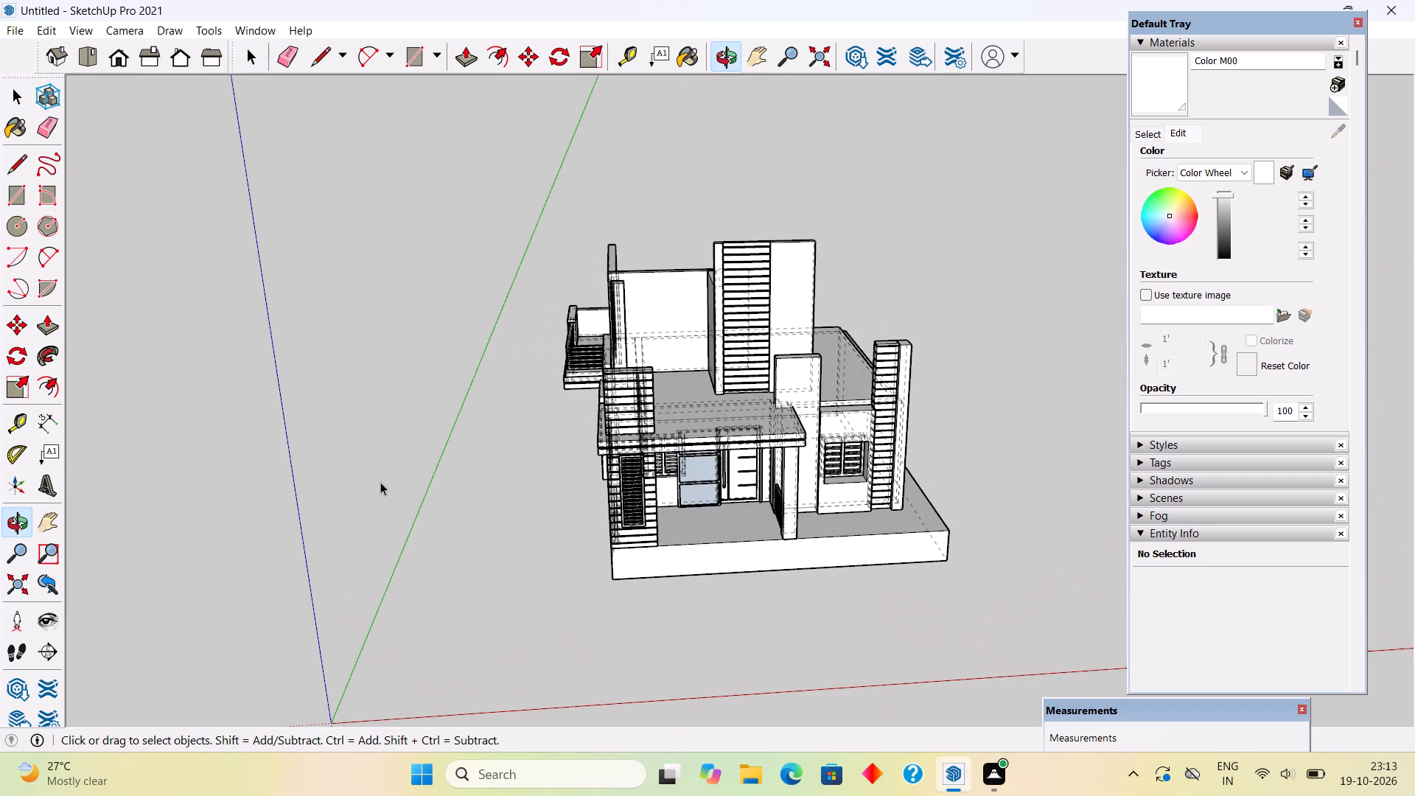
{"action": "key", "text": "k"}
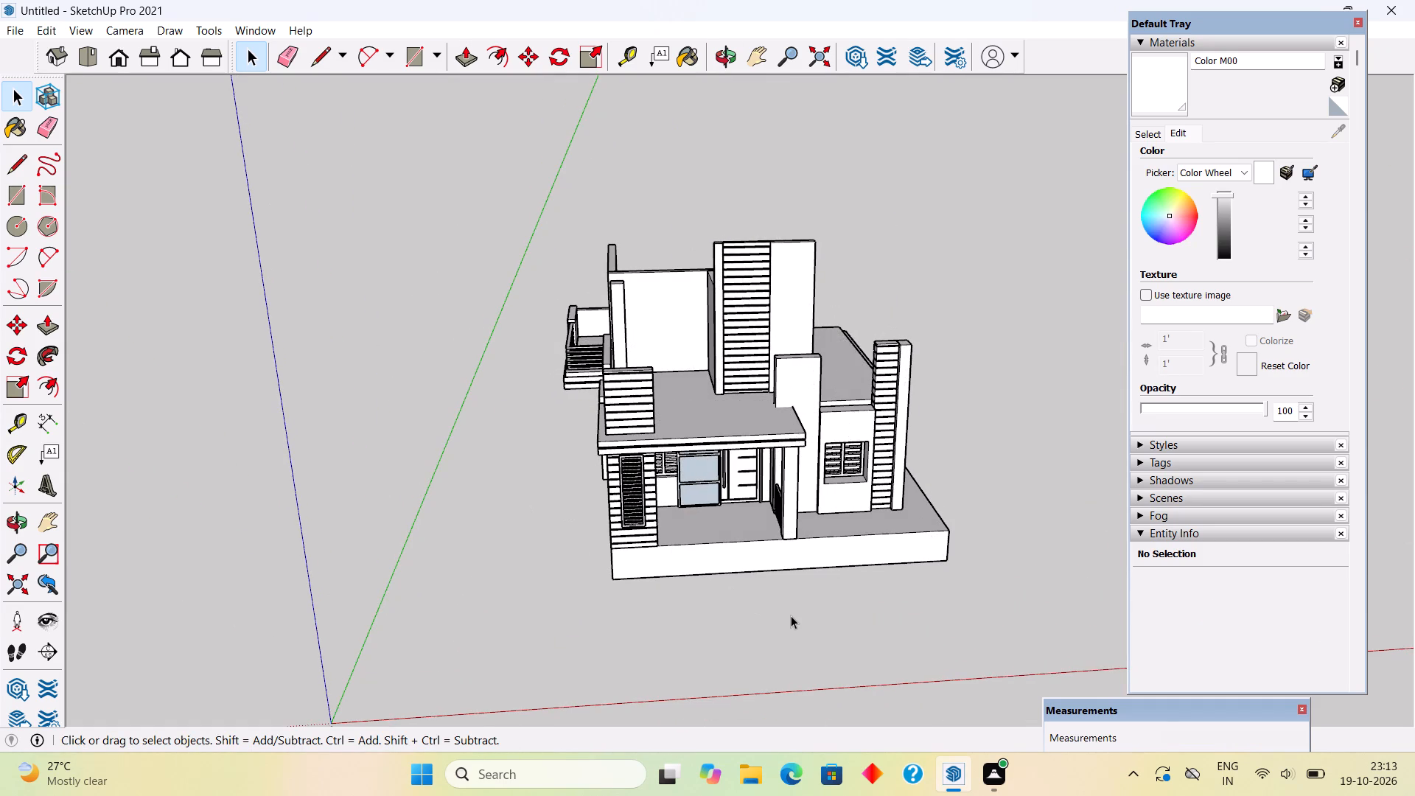
Examine the house's front elevation, entrance porch and upper-floor walls.
{"action": "middle_click_drag", "start_coordinate": [800, 610], "coordinate": [618, 445]}
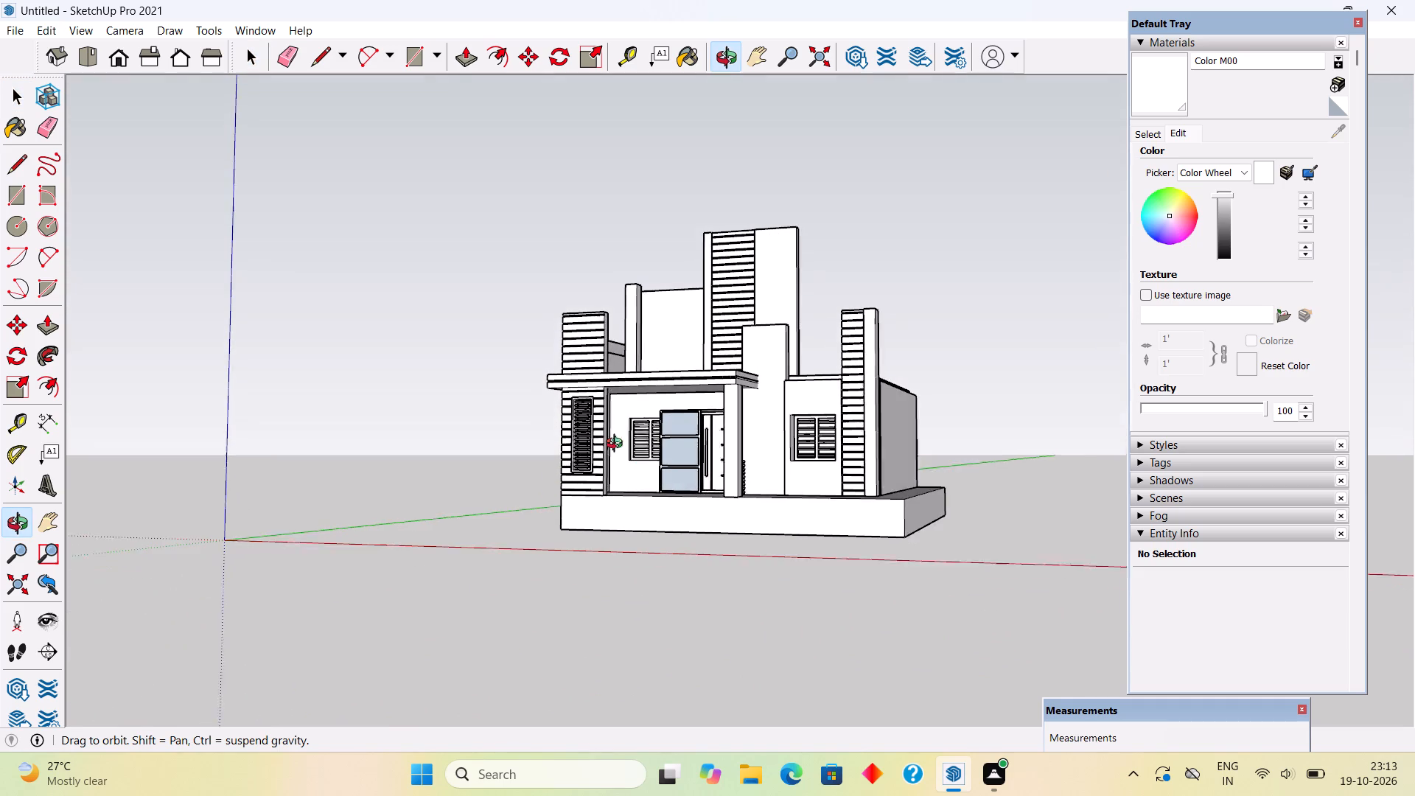
{"action": "middle_click_drag", "start_coordinate": [618, 445], "coordinate": [615, 444]}
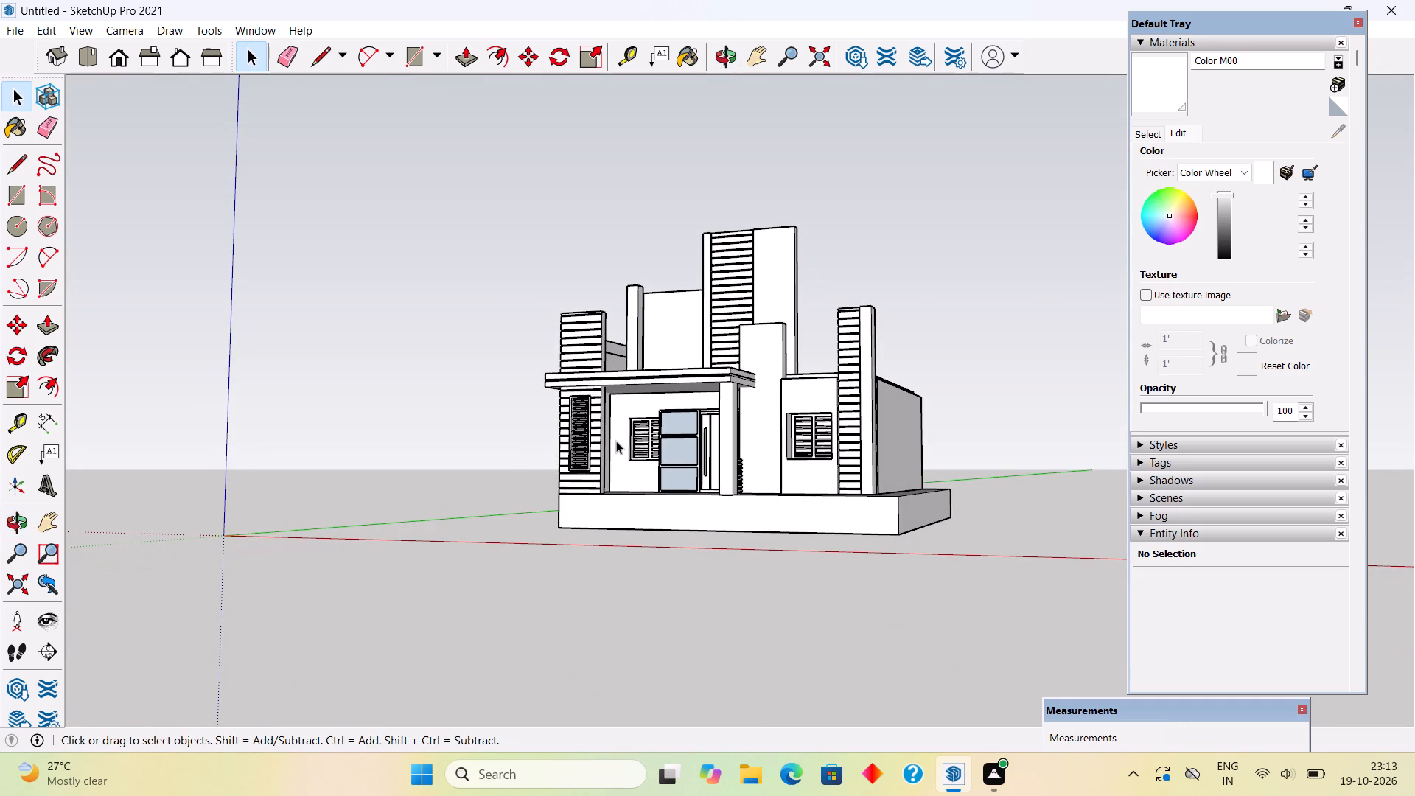
{"action": "scroll", "coordinate": [623, 440], "scroll_direction": "up", "scroll_amount": 7}
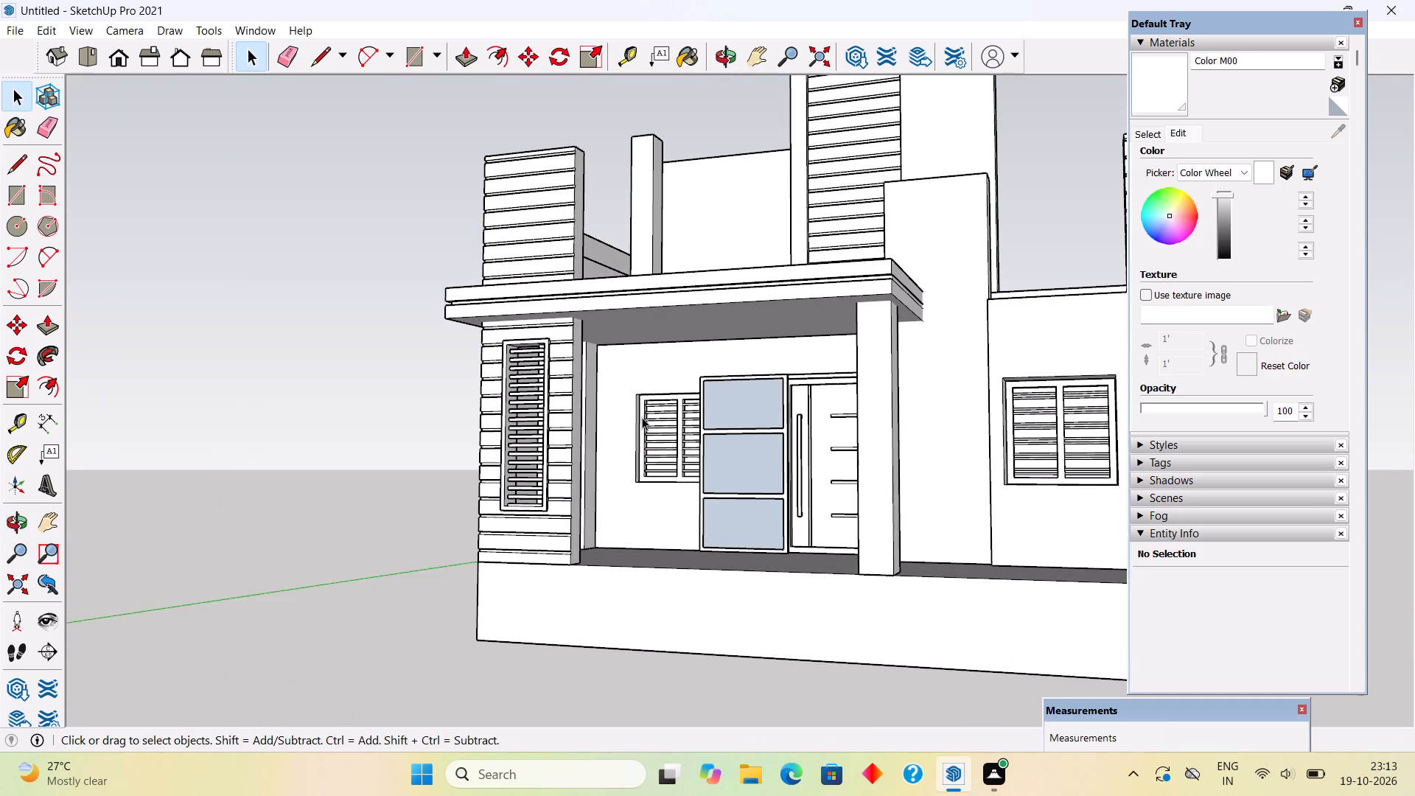
{"action": "middle_click_drag", "start_coordinate": [667, 438], "coordinate": [803, 631]}
{"action": "scroll", "coordinate": [803, 631], "scroll_direction": "down", "scroll_amount": 4}
{"action": "scroll", "coordinate": [766, 420], "scroll_direction": "down", "scroll_amount": 3}
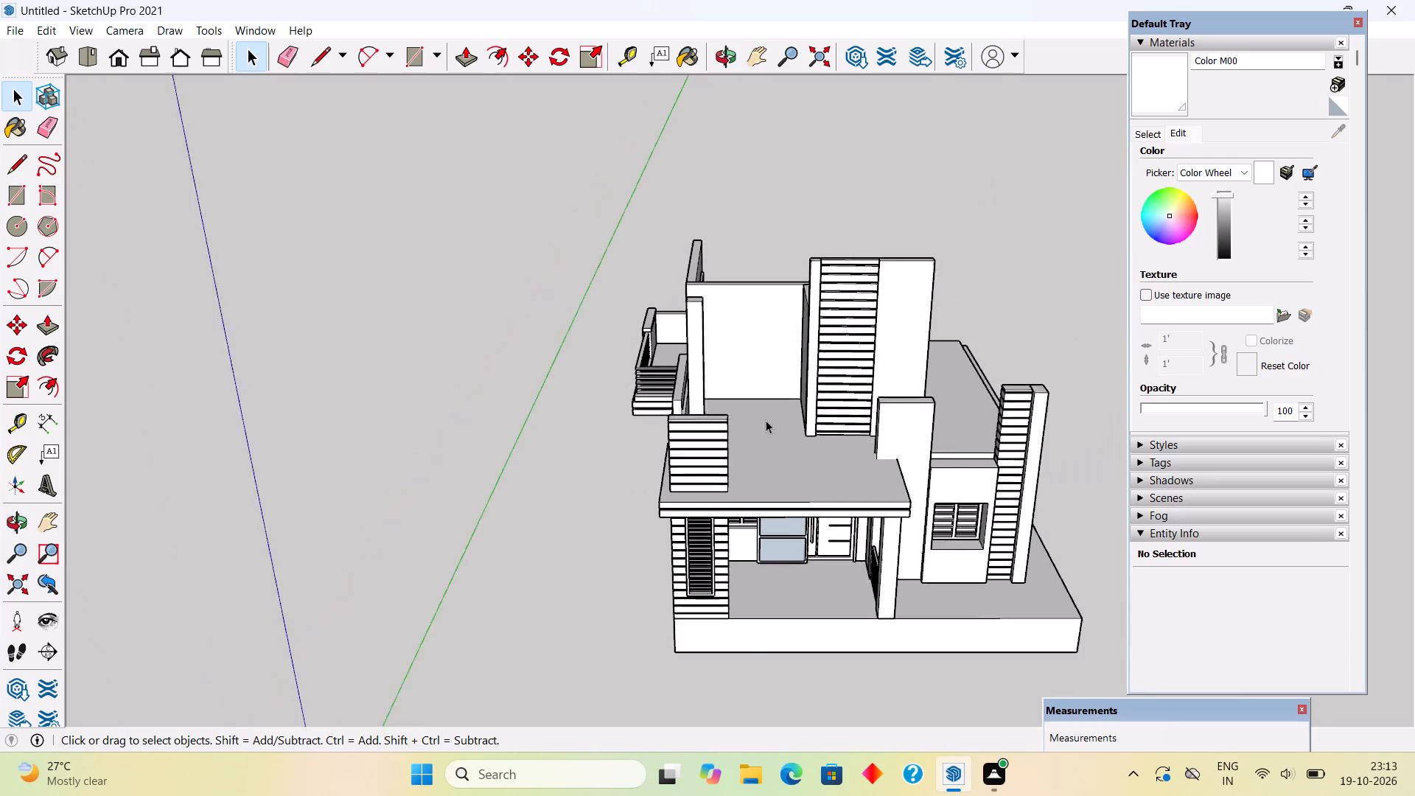
{"action": "scroll", "coordinate": [766, 420], "scroll_direction": "down", "scroll_amount": 3}
{"action": "middle_click_drag", "start_coordinate": [761, 422], "coordinate": [765, 288]}
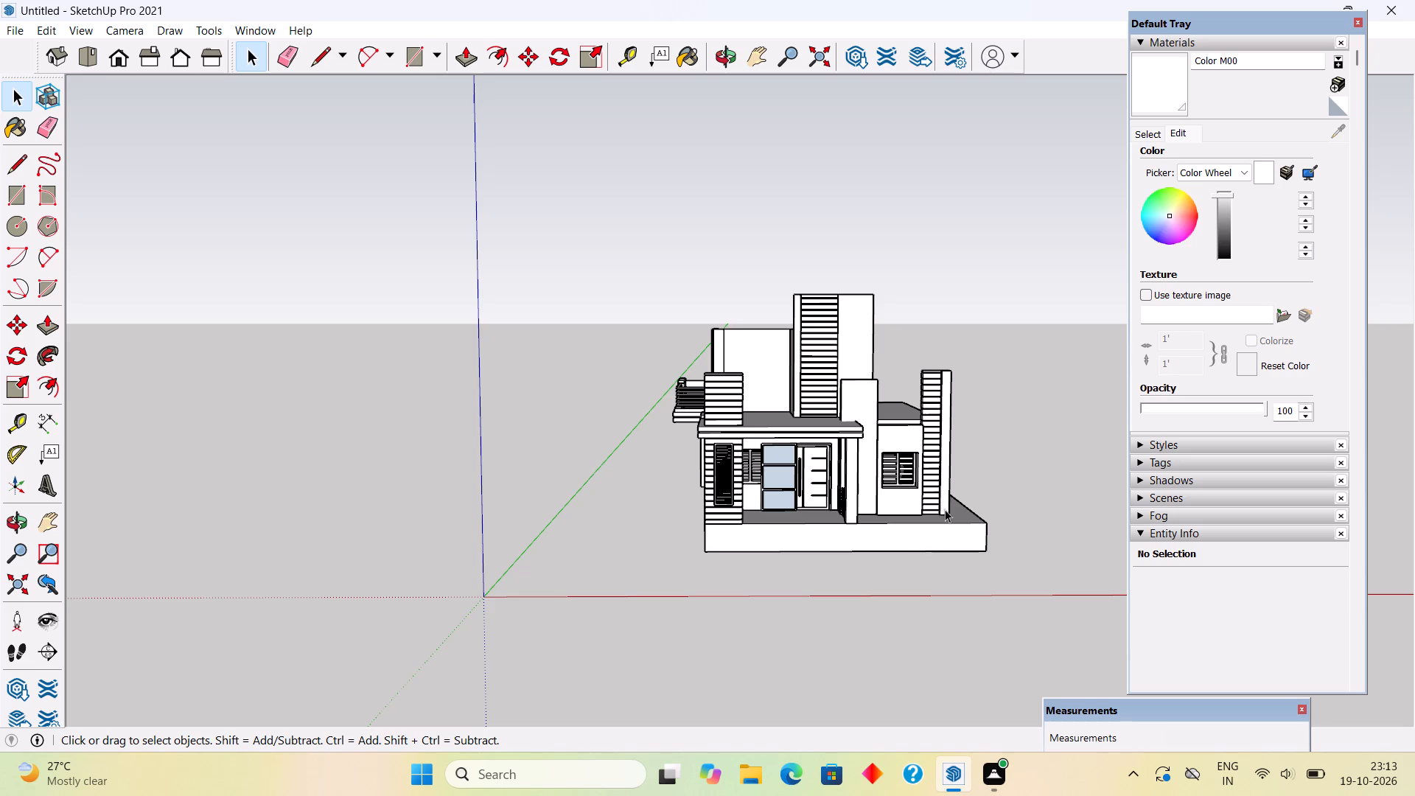
{"action": "scroll", "coordinate": [958, 503], "scroll_direction": "up", "scroll_amount": 7}
{"action": "scroll", "coordinate": [951, 441], "scroll_direction": "up", "scroll_amount": 4}
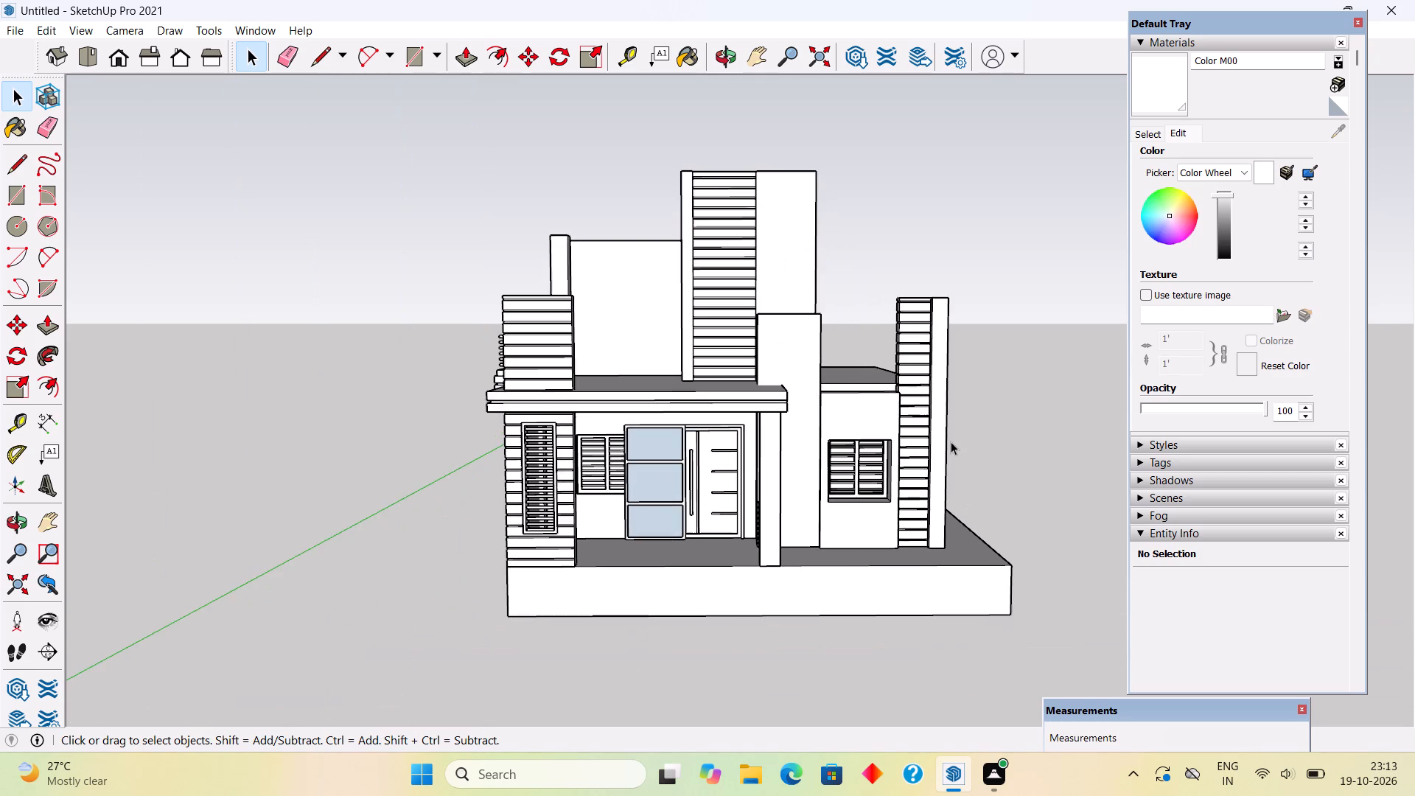
{"action": "scroll", "coordinate": [951, 441], "scroll_direction": "down", "scroll_amount": 4}
Push the projecting end face of the upper-floor partition wall back 3' 3" to the adjoining wall's corner, and exit the group.
{"action": "middle_click_drag", "start_coordinate": [926, 407], "coordinate": [356, 675]}
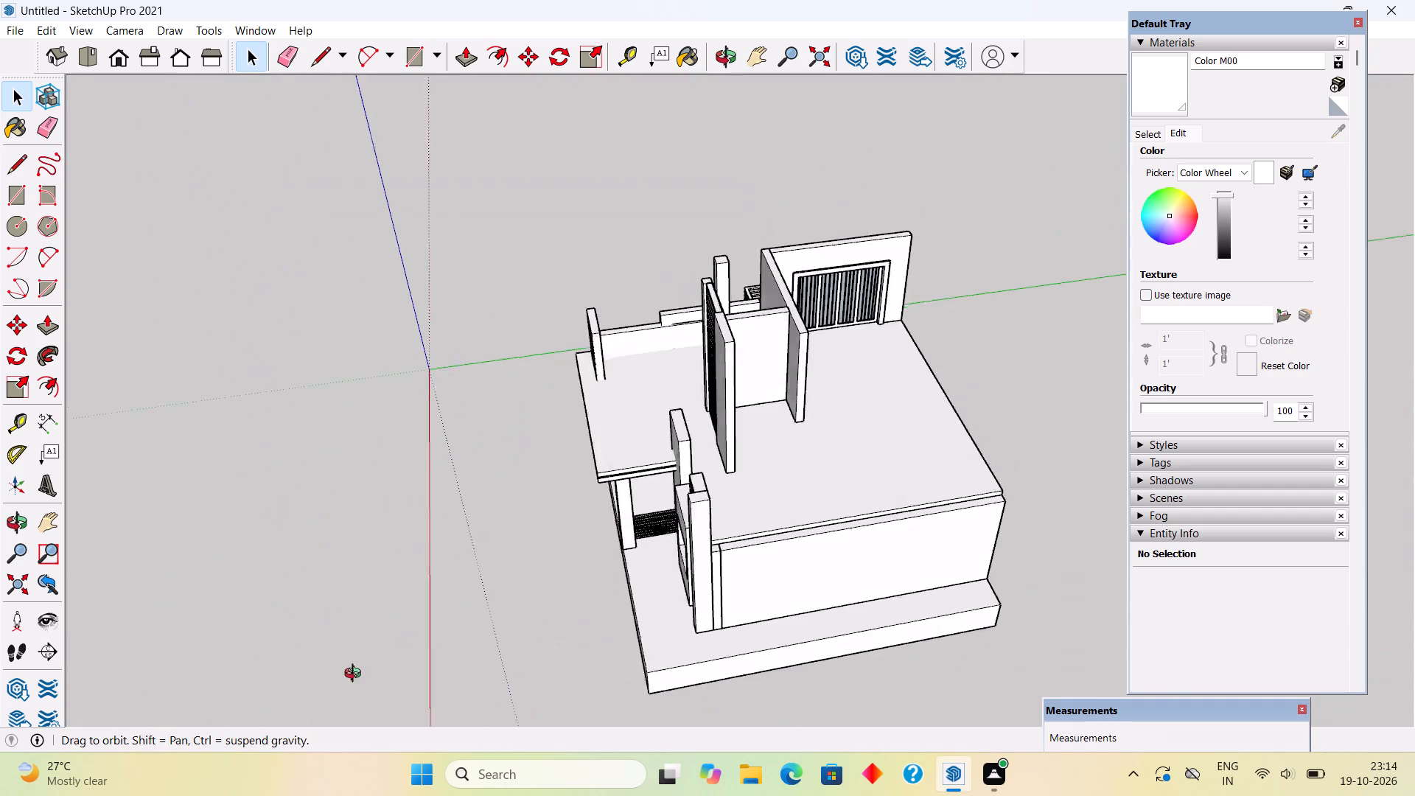
{"action": "middle_click_drag", "start_coordinate": [356, 675], "coordinate": [349, 676]}
{"action": "scroll", "coordinate": [765, 451], "scroll_direction": "up", "scroll_amount": 4}
{"action": "triple_click", "coordinate": [820, 345]}
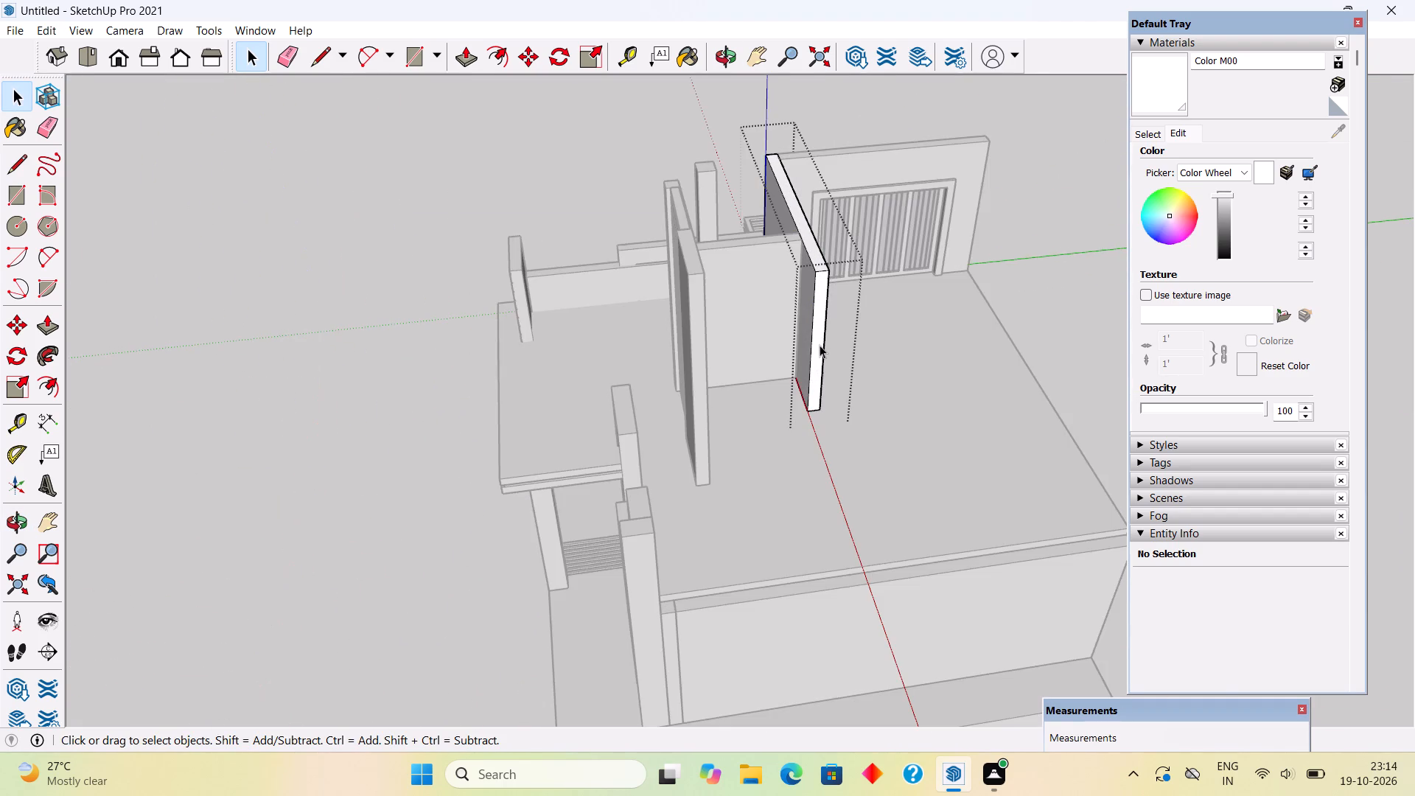
{"action": "scroll", "coordinate": [820, 345], "scroll_direction": "up", "scroll_amount": 5}
{"action": "type", "text": "[p"}
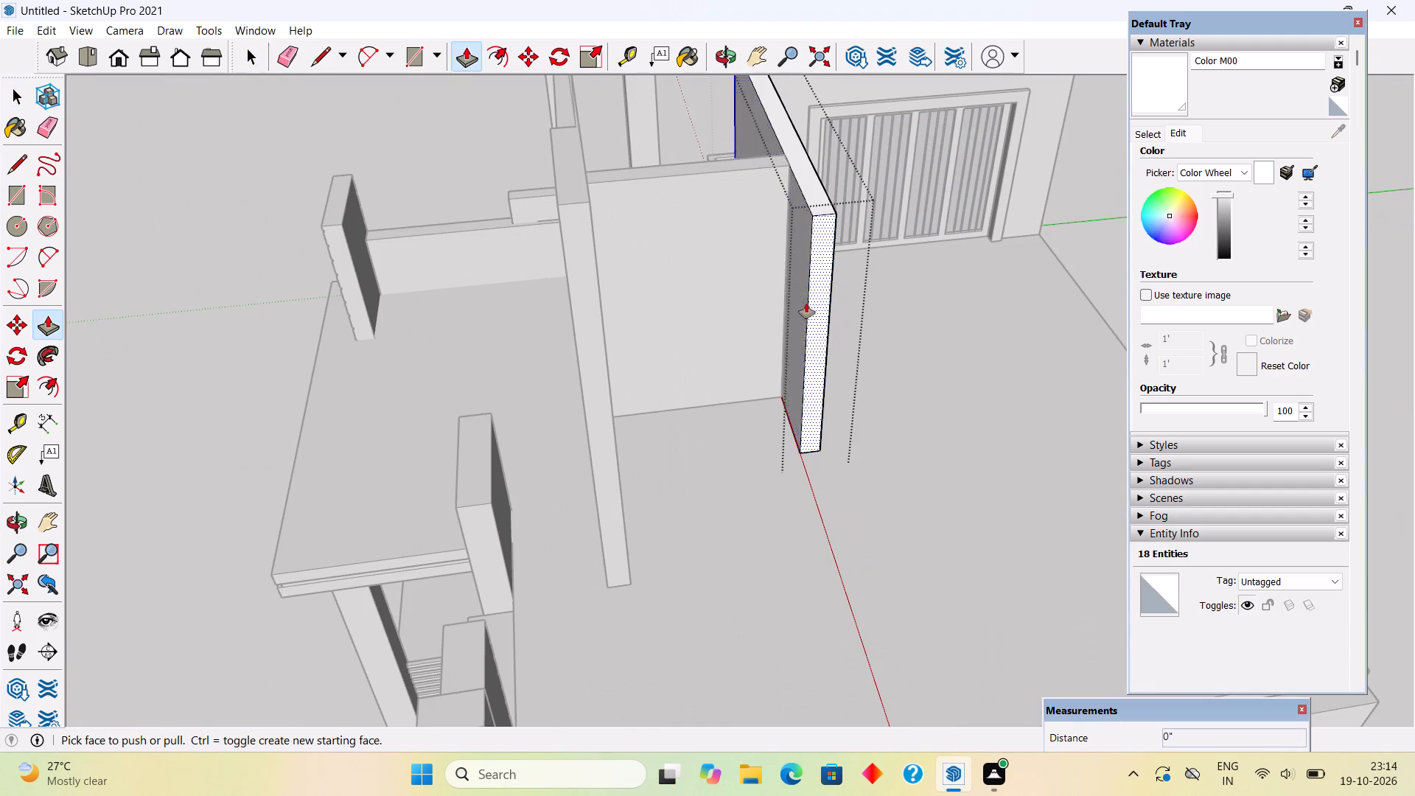
{"action": "left_click", "coordinate": [817, 329]}
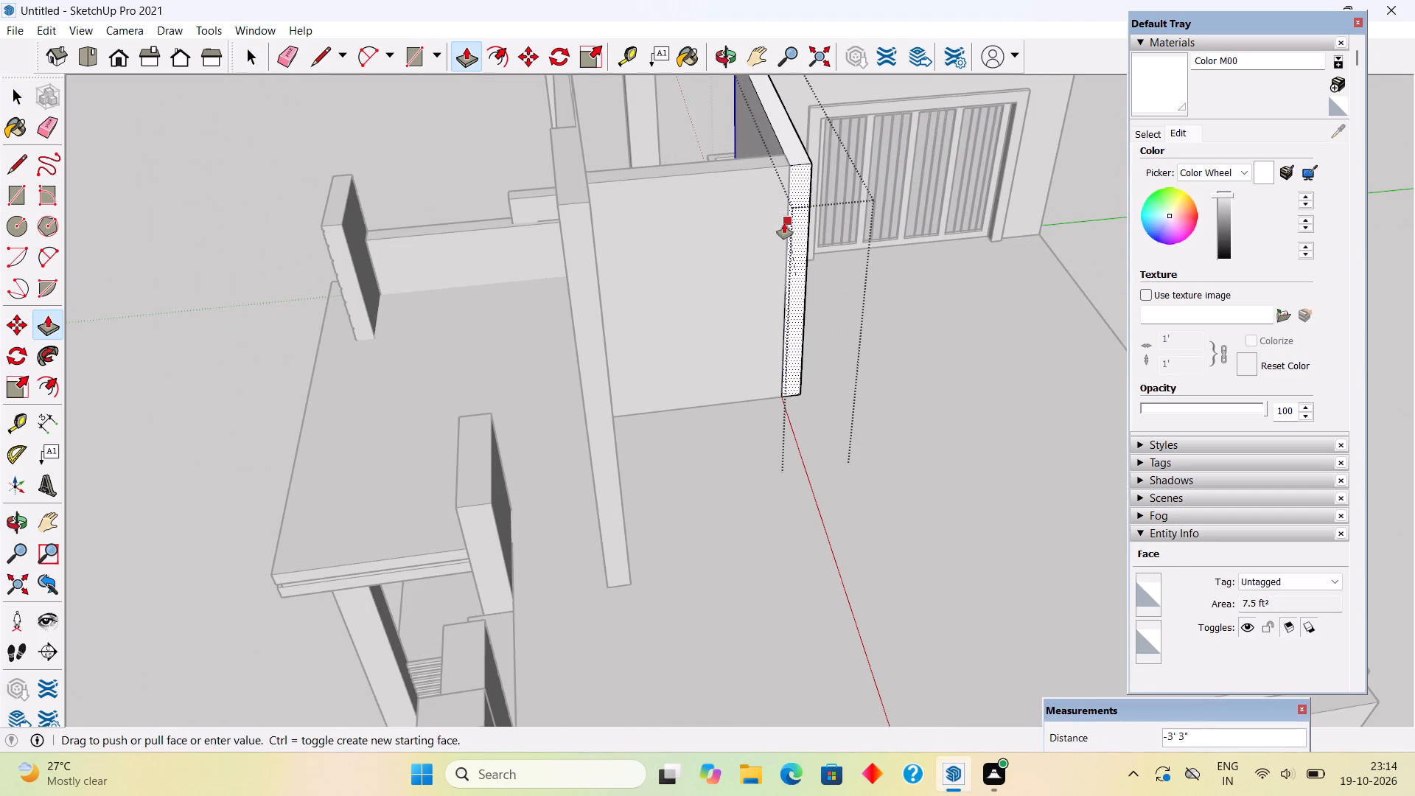
{"action": "left_click", "coordinate": [784, 223]}
{"action": "key", "text": "space"}
{"action": "scroll", "coordinate": [784, 223], "scroll_direction": "down", "scroll_amount": 10}
{"action": "left_click", "coordinate": [979, 221]}
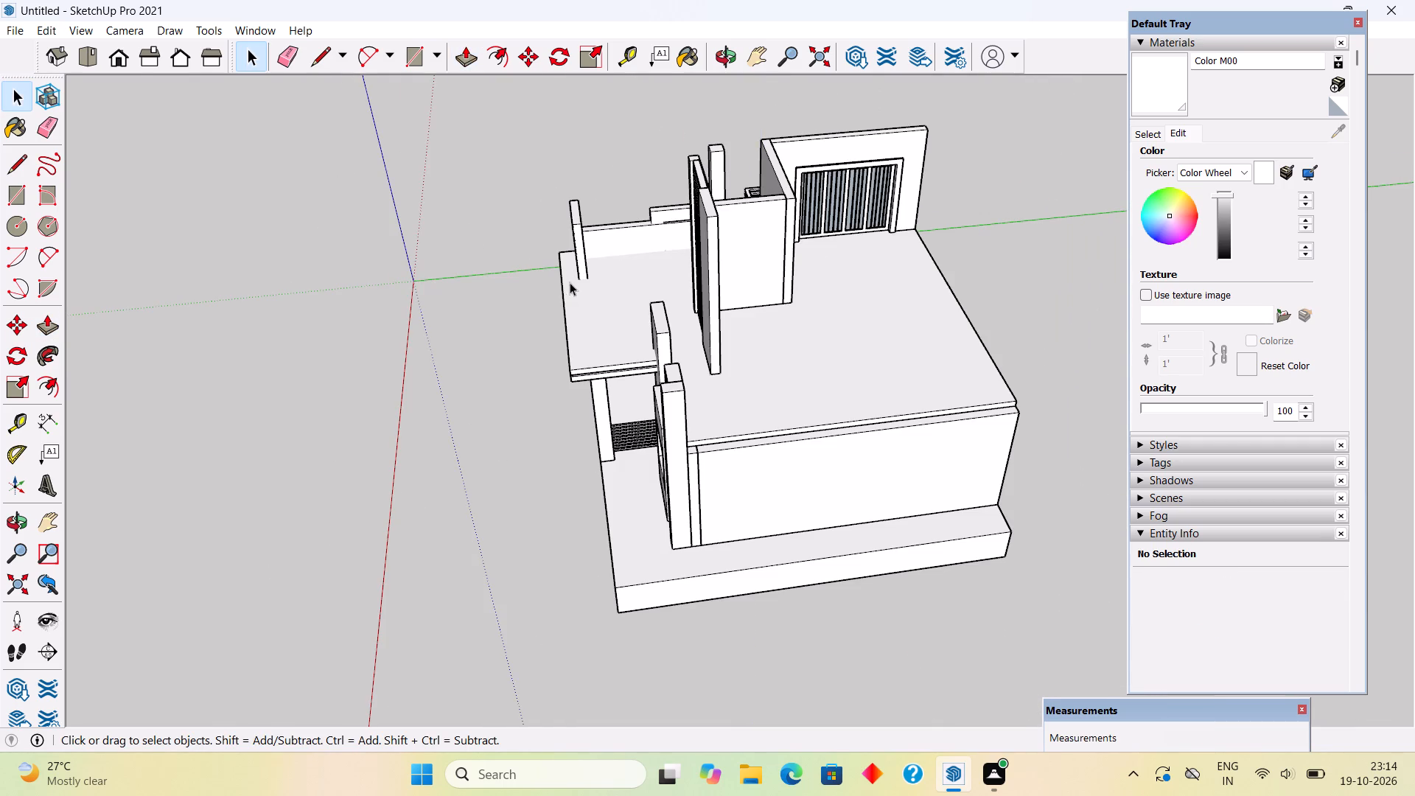
Delete the horizontally slatted panel group from the recess in the tall upper-floor feature wall.
{"action": "middle_click_drag", "start_coordinate": [573, 284], "coordinate": [1007, 315]}
{"action": "scroll", "coordinate": [783, 315], "scroll_direction": "up", "scroll_amount": 8}
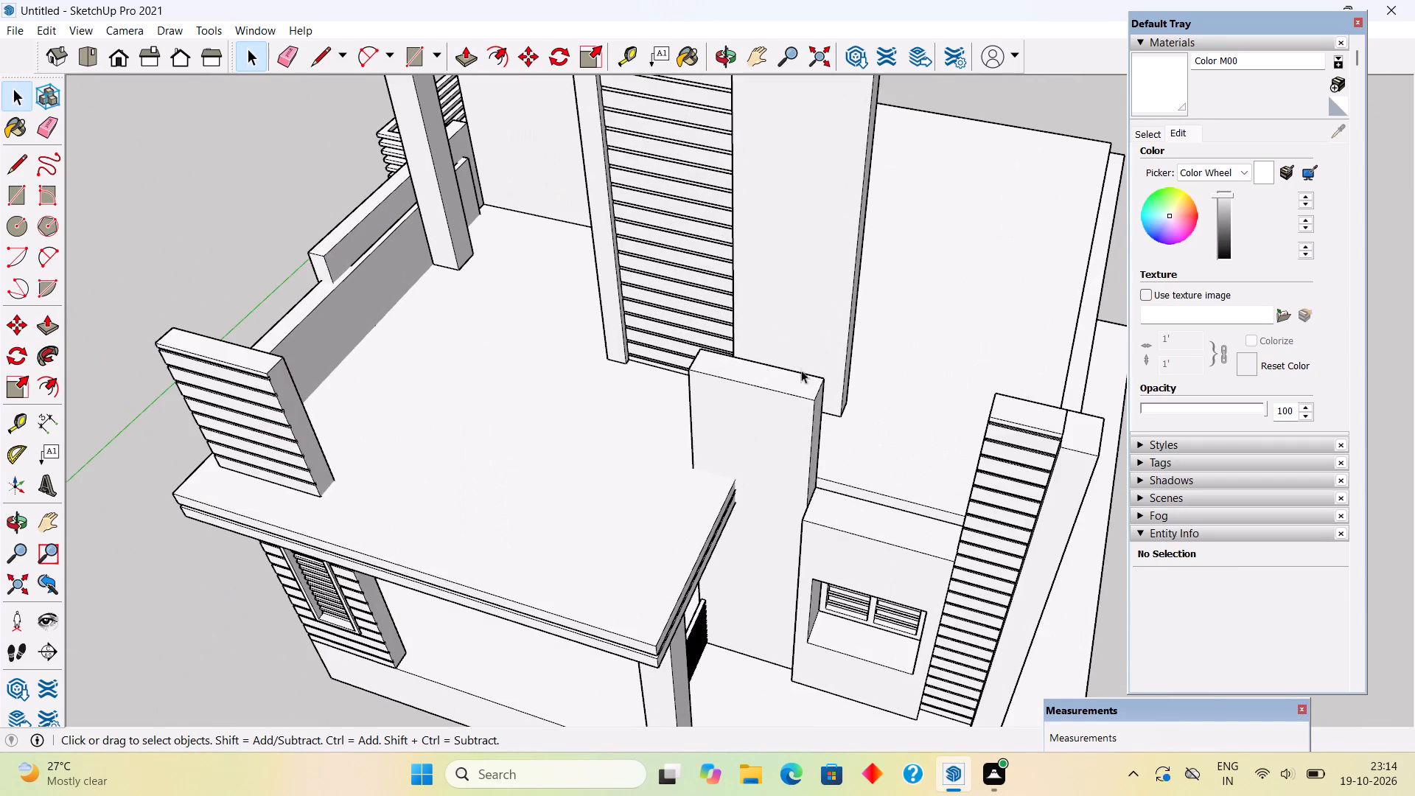
{"action": "middle_click_drag", "start_coordinate": [769, 403], "coordinate": [629, 552]}
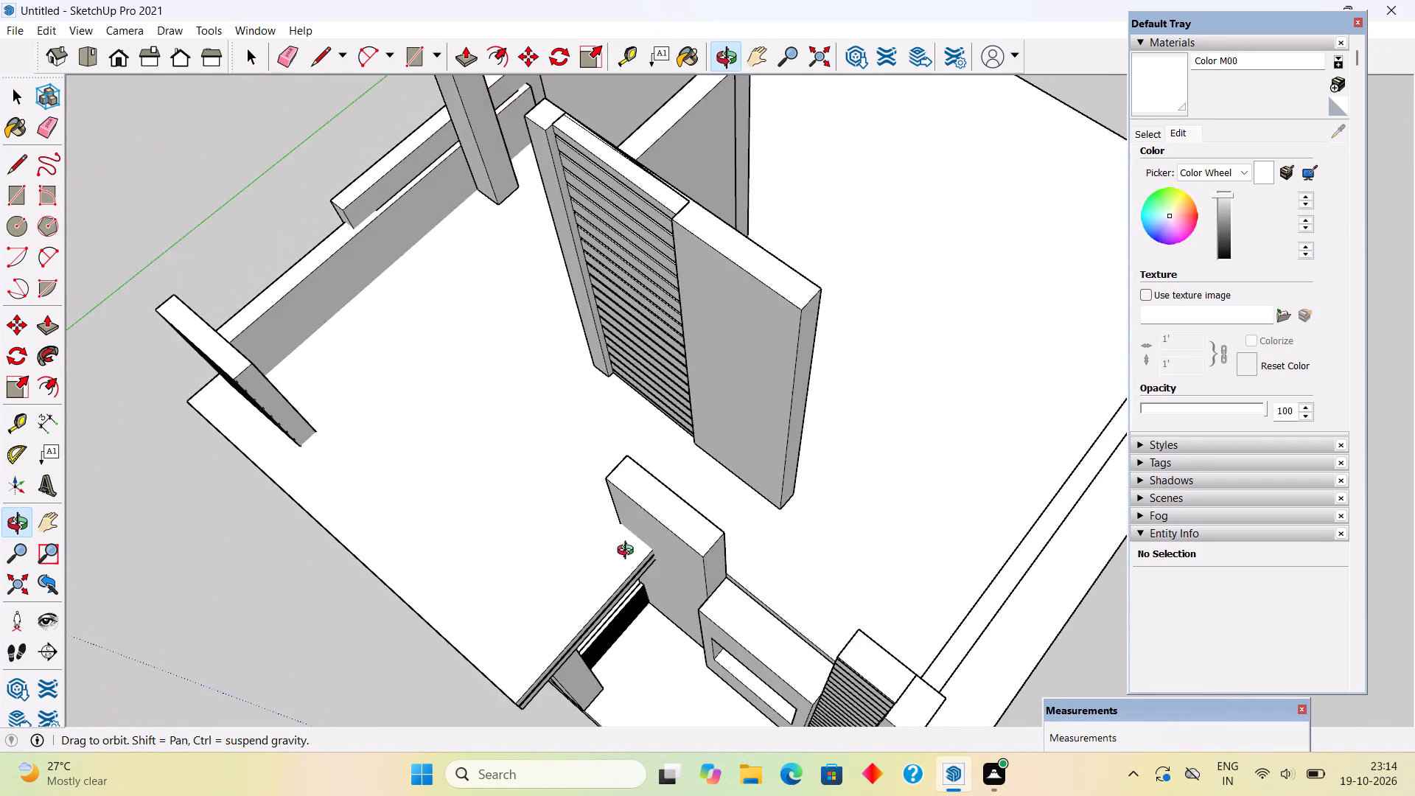
{"action": "middle_click_drag", "start_coordinate": [629, 552], "coordinate": [625, 576]}
{"action": "scroll", "coordinate": [644, 502], "scroll_direction": "up", "scroll_amount": 1}
{"action": "scroll", "coordinate": [663, 146], "scroll_direction": "up", "scroll_amount": 4}
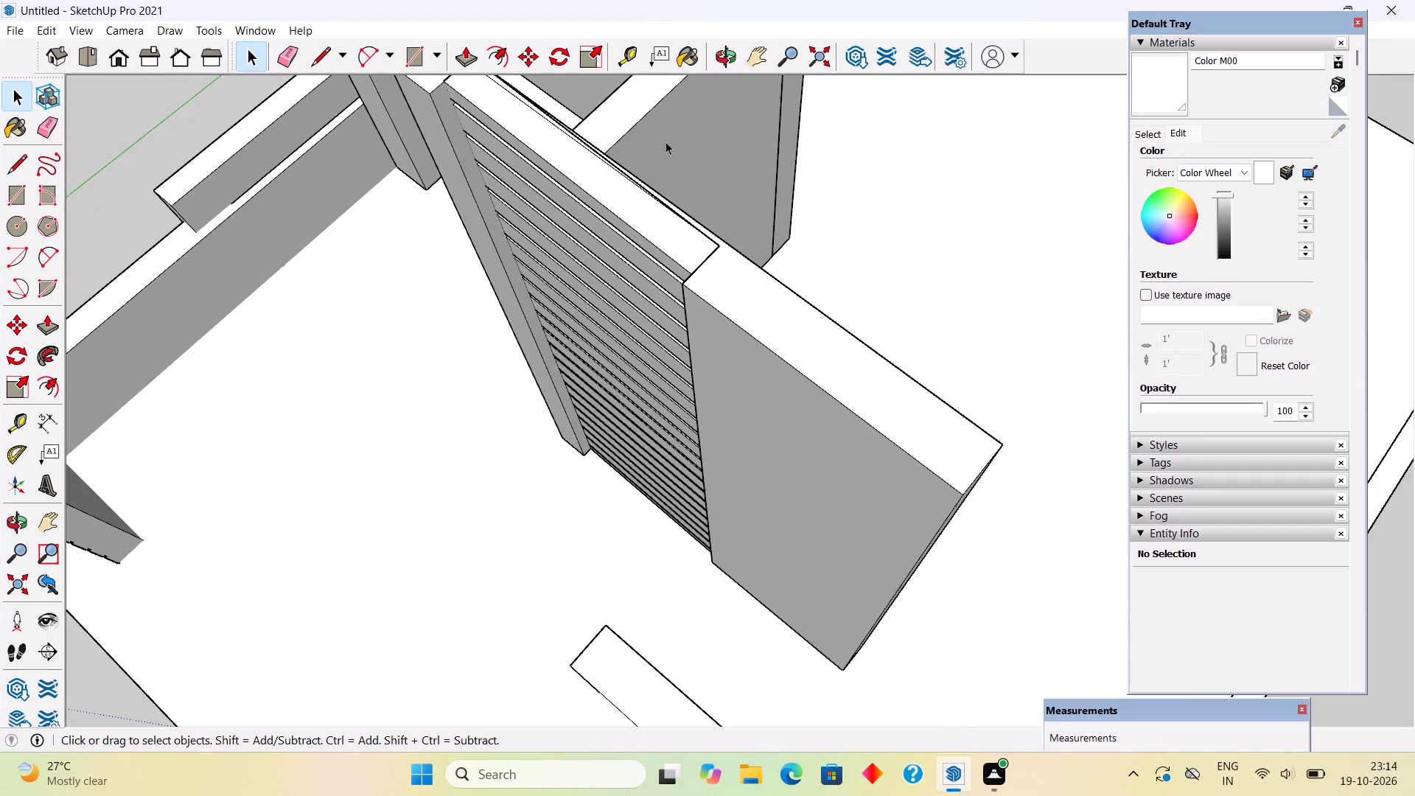
{"action": "scroll", "coordinate": [665, 142], "scroll_direction": "up", "scroll_amount": 3}
{"action": "middle_click_drag", "start_coordinate": [609, 281], "coordinate": [678, 436]}
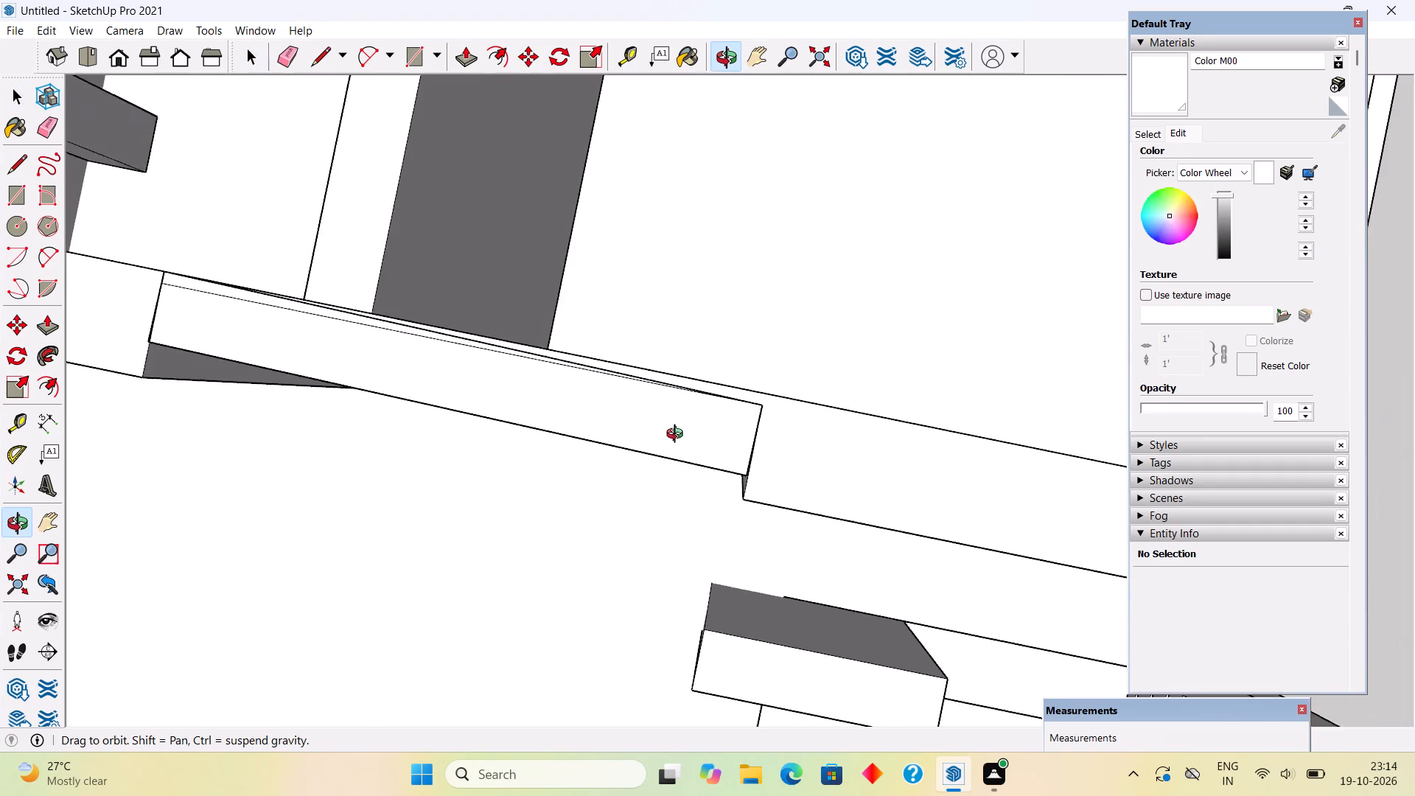
{"action": "middle_click_drag", "start_coordinate": [678, 436], "coordinate": [665, 416]}
{"action": "scroll", "coordinate": [656, 406], "scroll_direction": "down", "scroll_amount": 1}
{"action": "left_click", "coordinate": [638, 399]}
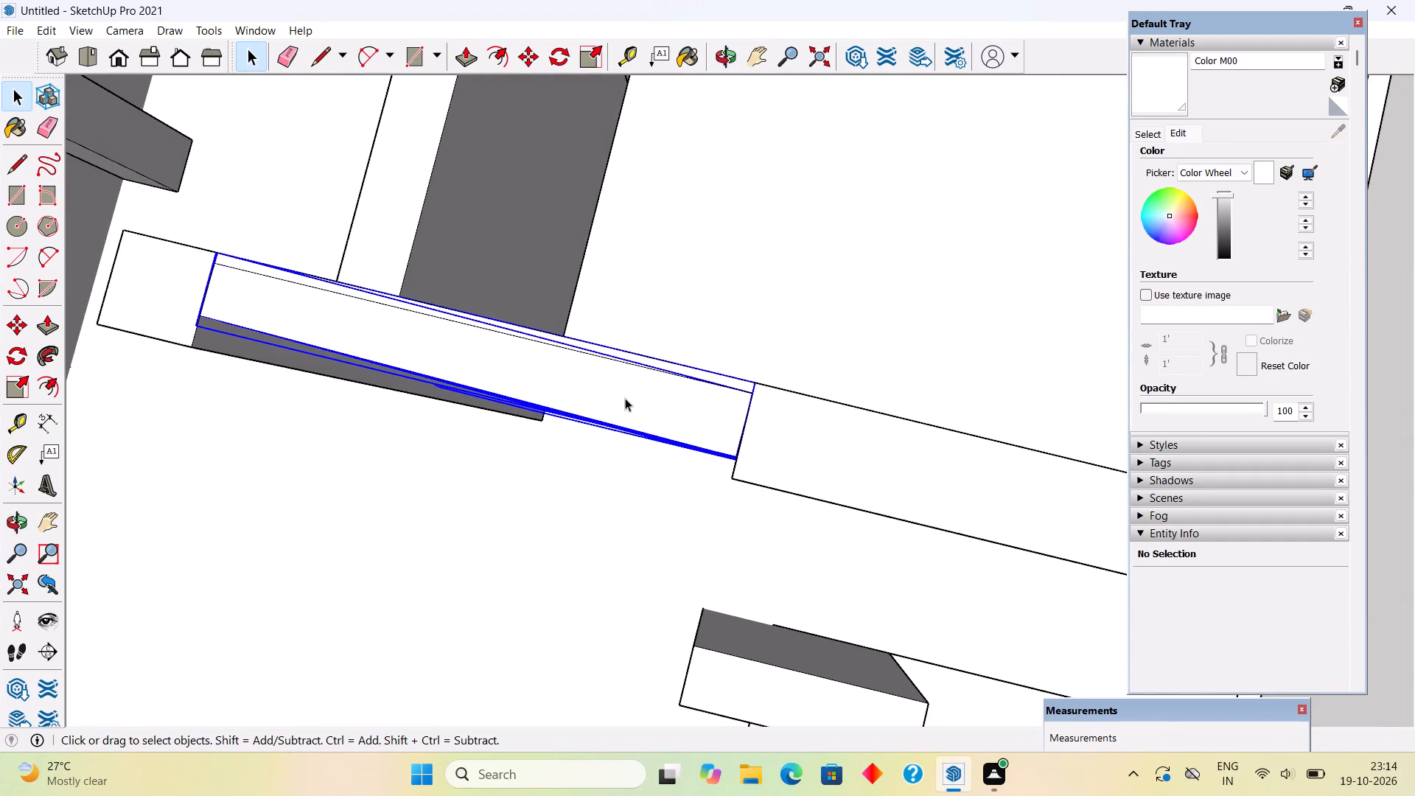
{"action": "middle_click_drag", "start_coordinate": [623, 398], "coordinate": [806, 325]}
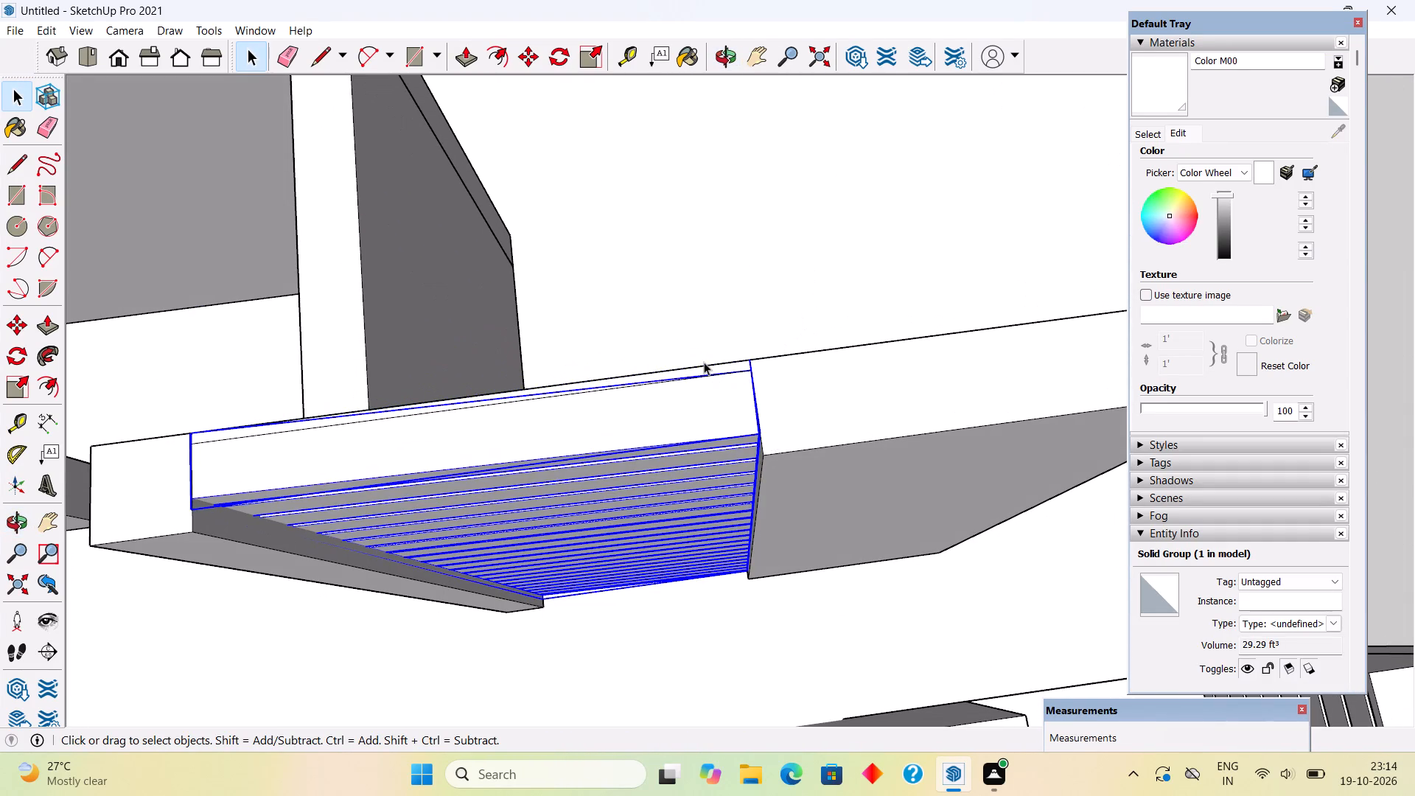
{"action": "key", "text": "Delete"}
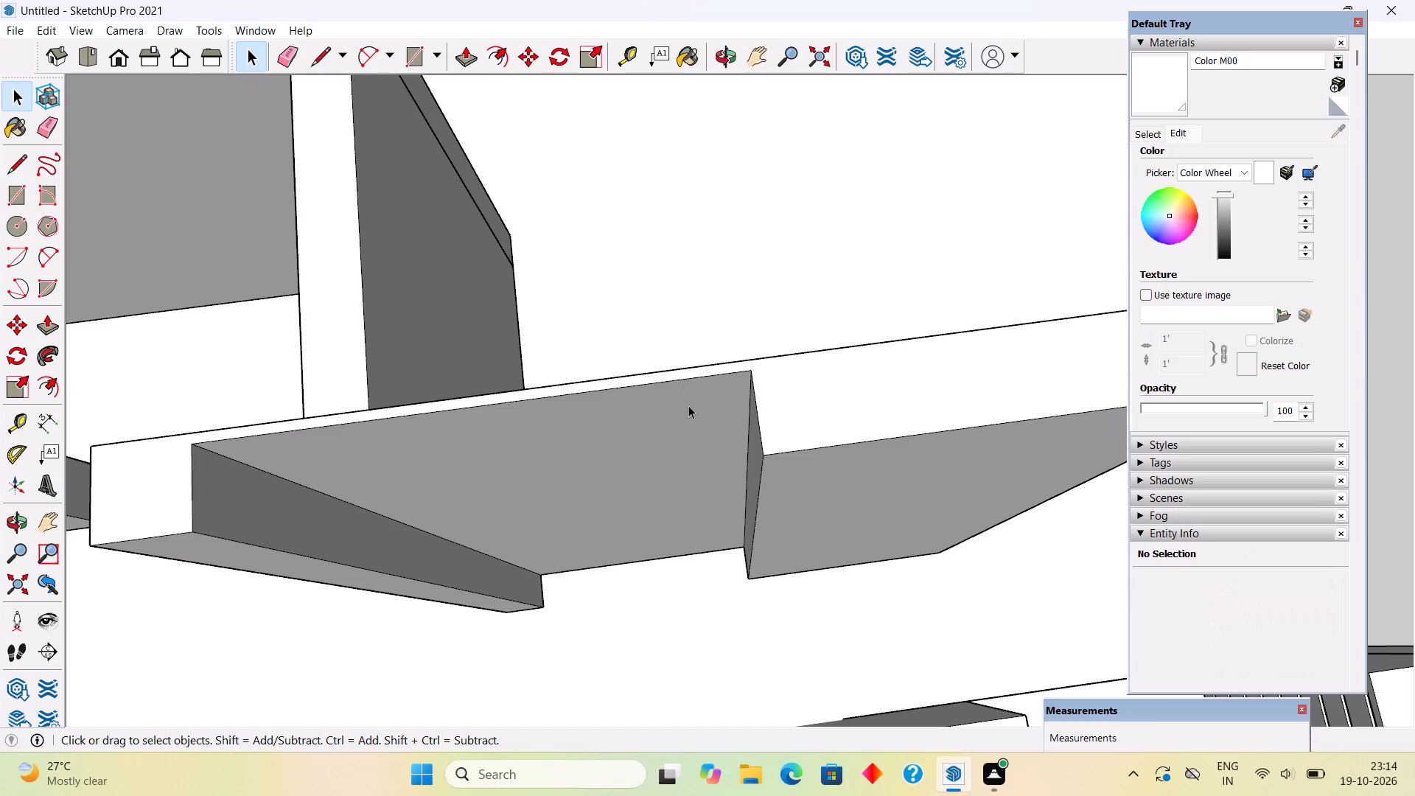
Draw a 4' 3" by 14' rectangle filling the recess in the tall upper-floor feature wall.
{"action": "middle_click_drag", "start_coordinate": [693, 391], "coordinate": [719, 283]}
{"action": "scroll", "coordinate": [719, 283], "scroll_direction": "down", "scroll_amount": 3}
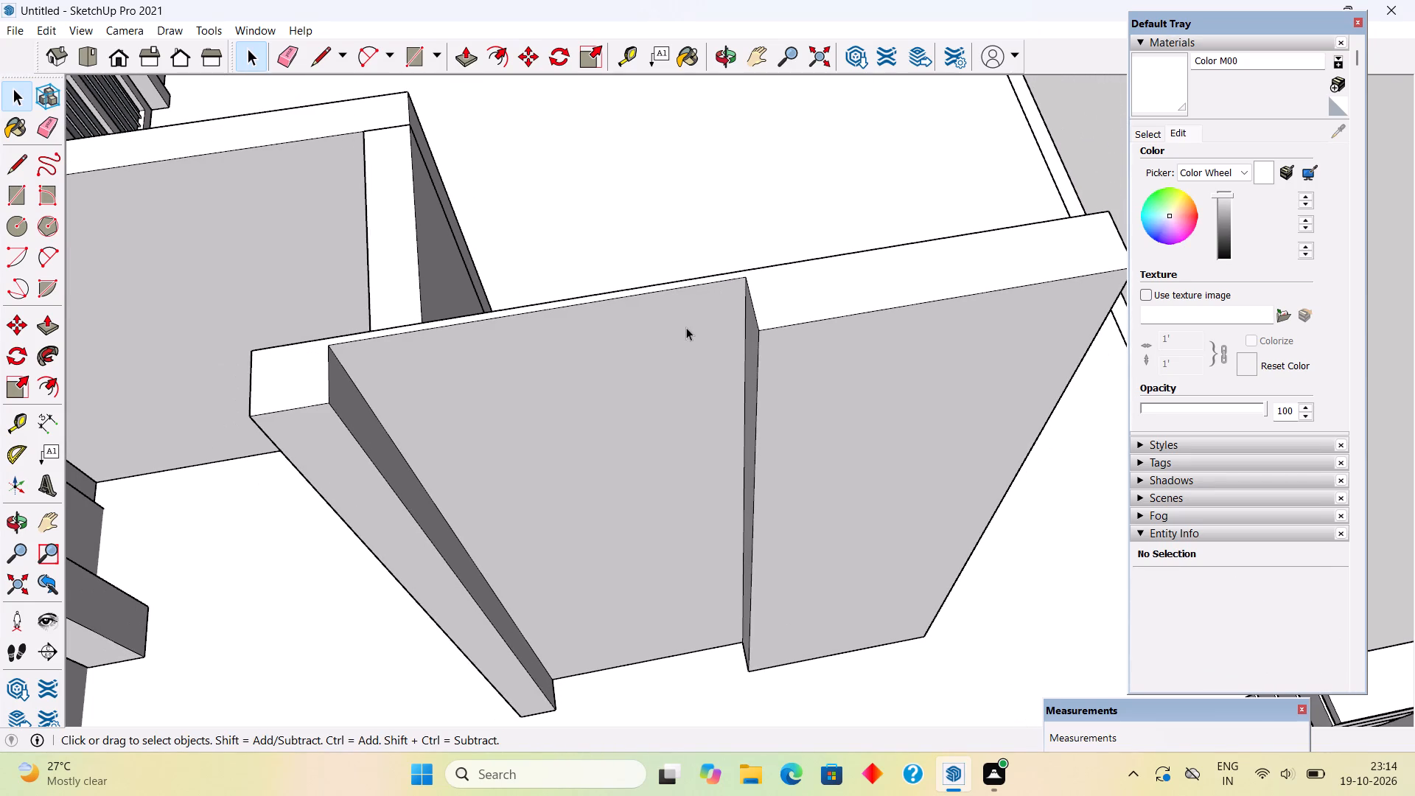
{"action": "key", "text": "r"}
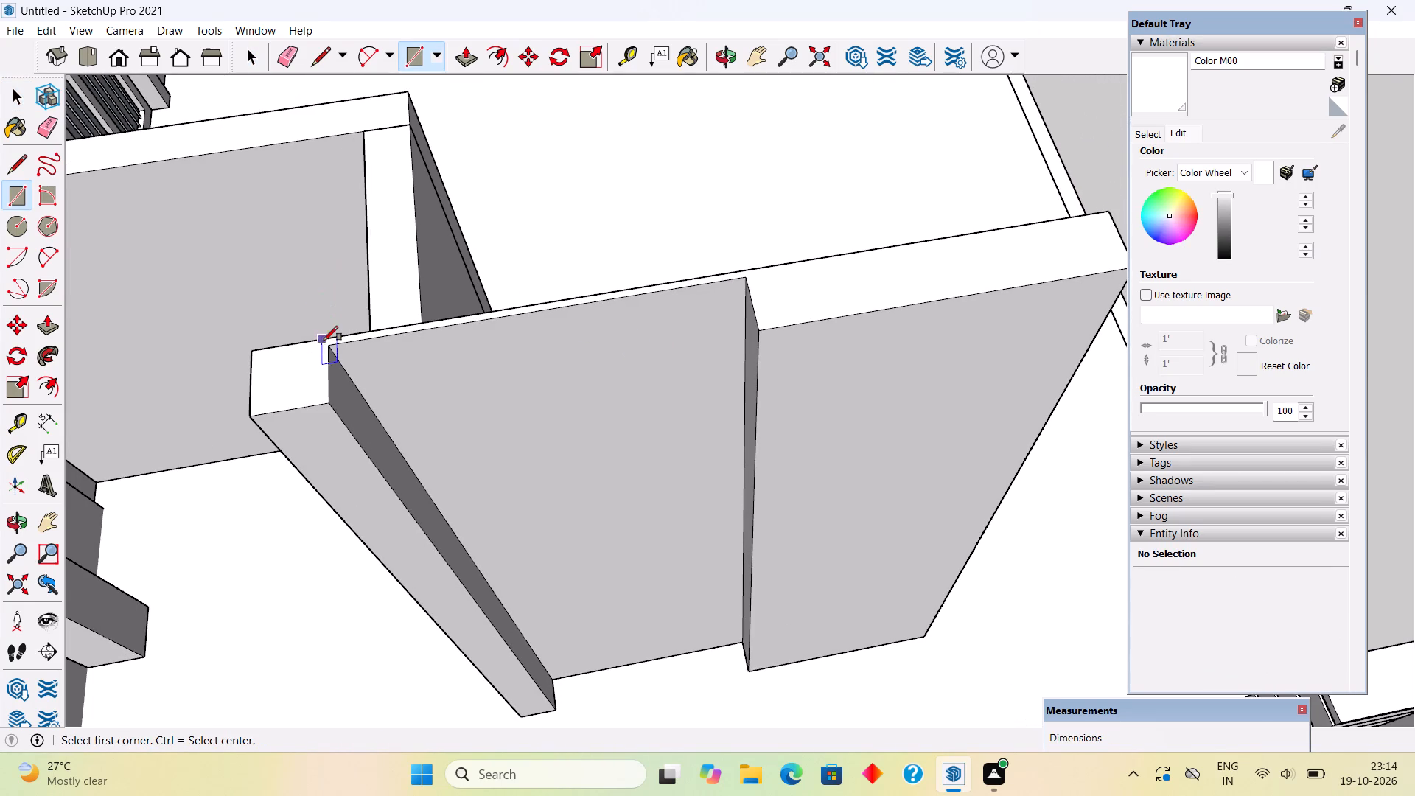
{"action": "left_click", "coordinate": [328, 347]}
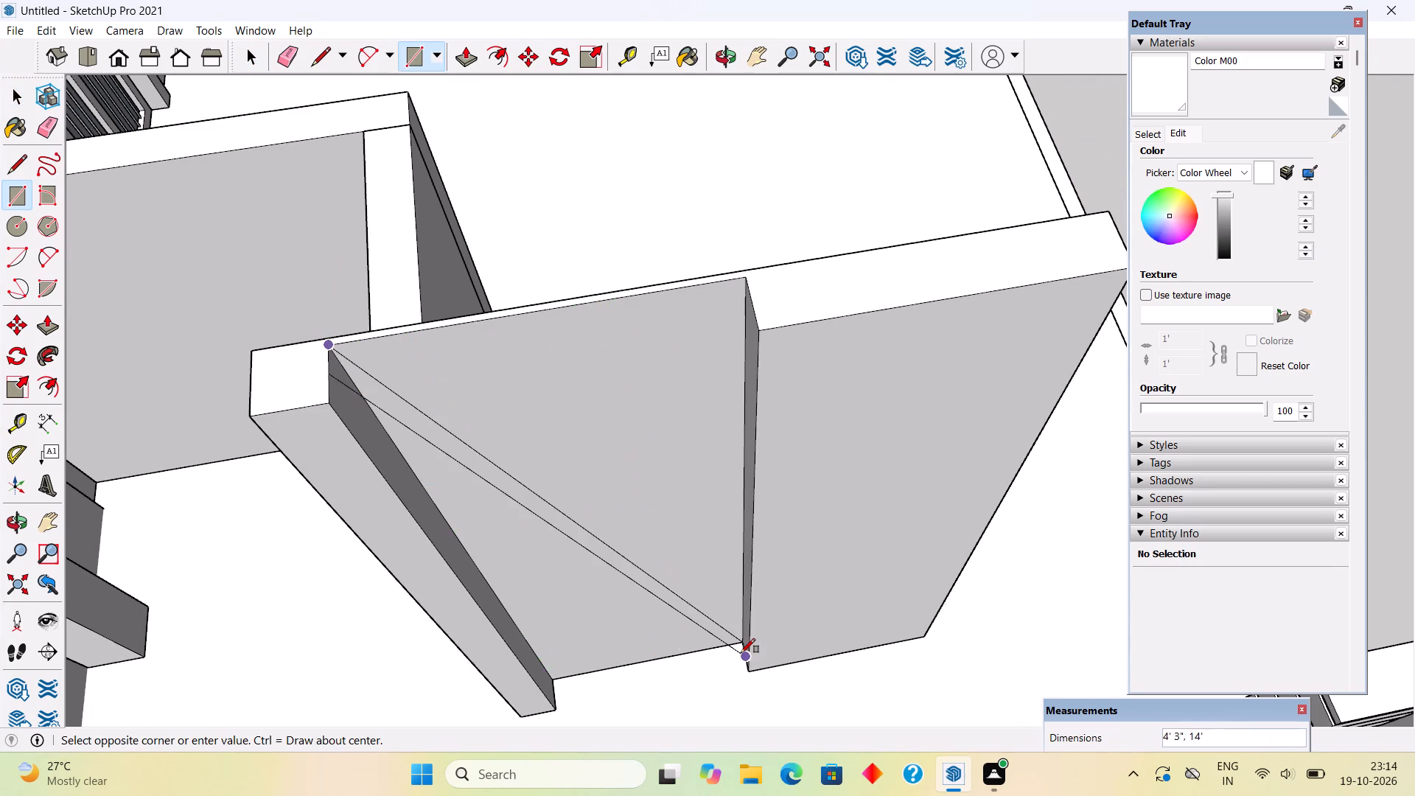
{"action": "scroll", "coordinate": [741, 653], "scroll_direction": "up", "scroll_amount": 3}
{"action": "left_click", "coordinate": [738, 640]}
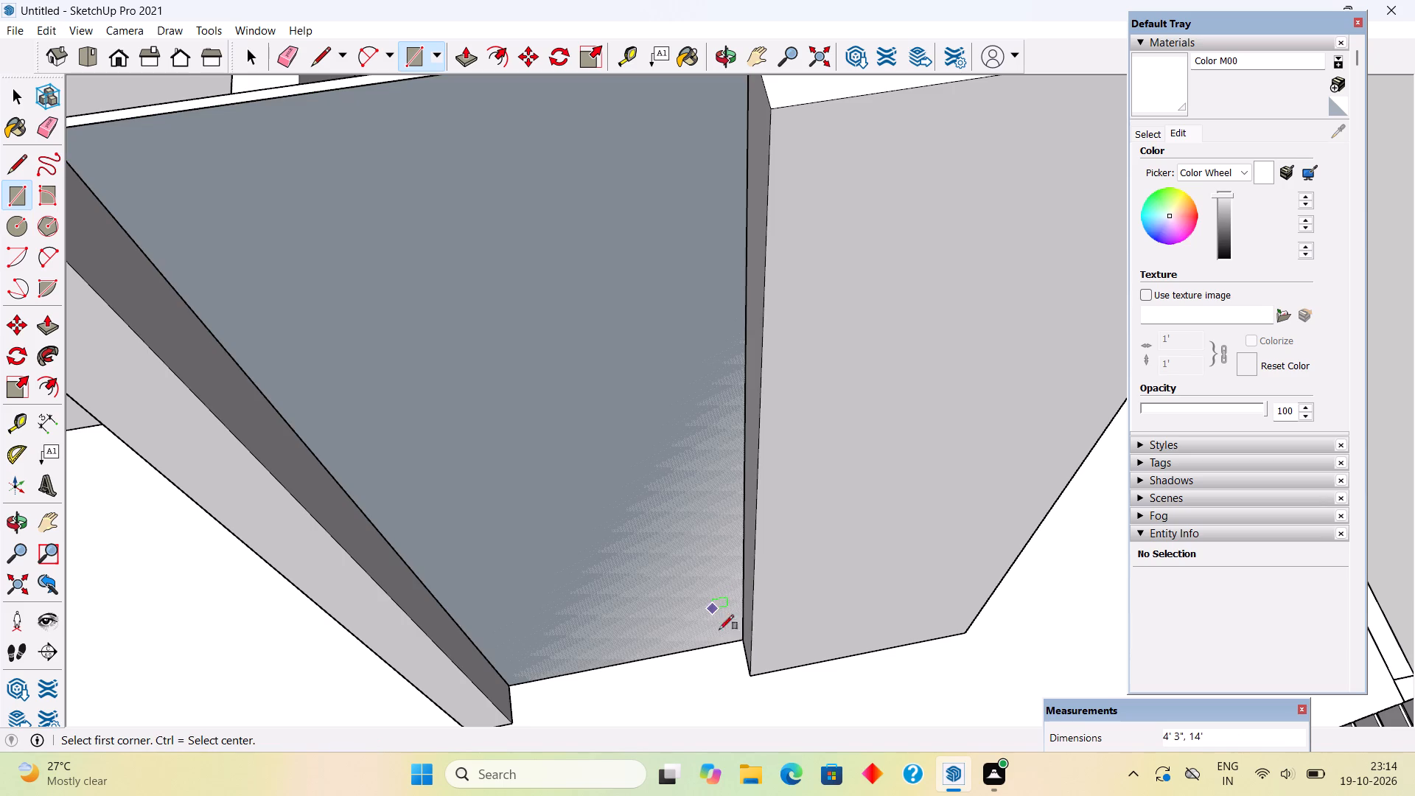
Push/Pull the new recess rectangle outward 6" to form a solid panel.
{"action": "middle_click_drag", "start_coordinate": [777, 730], "coordinate": [876, 795]}
{"action": "scroll", "coordinate": [876, 791], "scroll_direction": "down", "scroll_amount": 2}
{"action": "scroll", "coordinate": [714, 624], "scroll_direction": "down", "scroll_amount": 5}
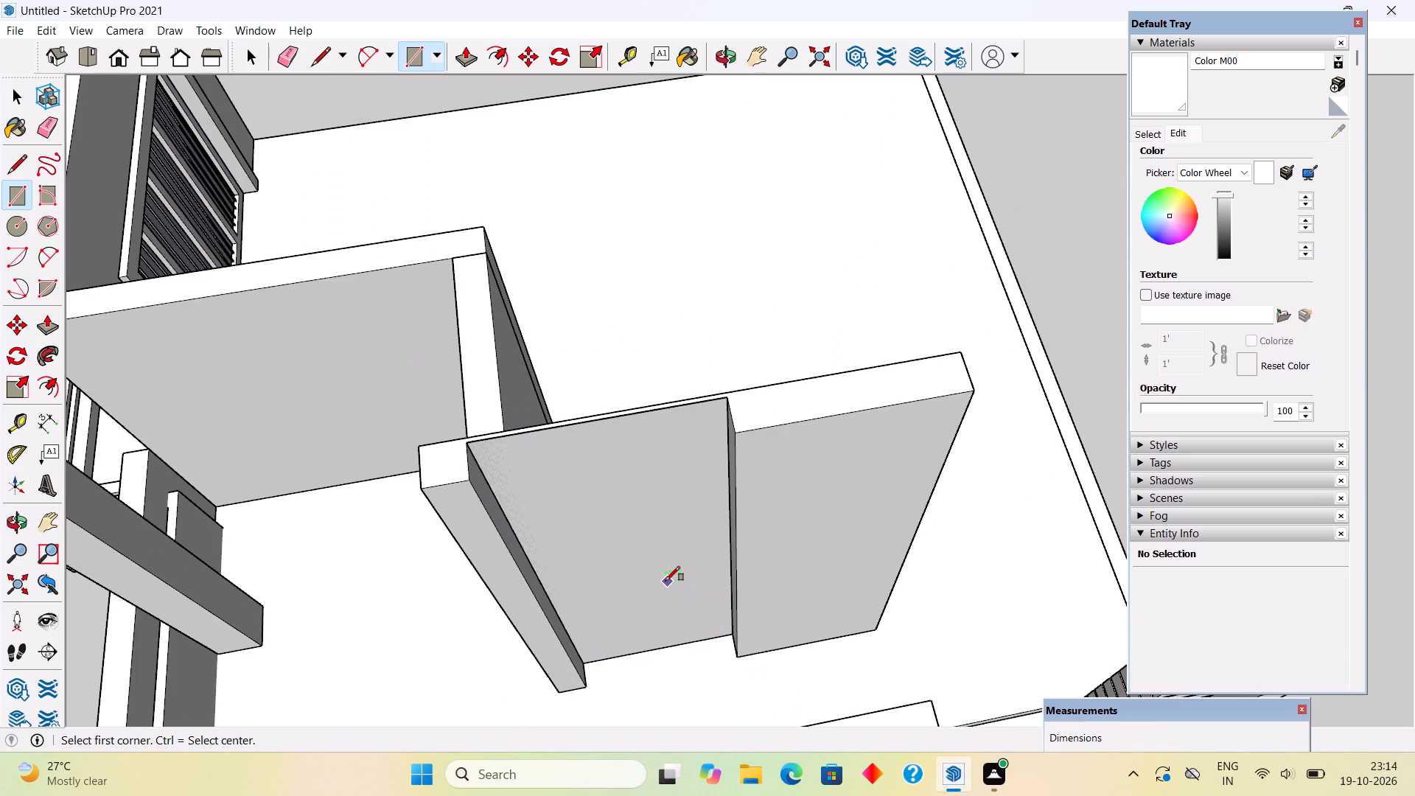
{"action": "key", "text": "p"}
{"action": "left_click", "coordinate": [665, 578]}
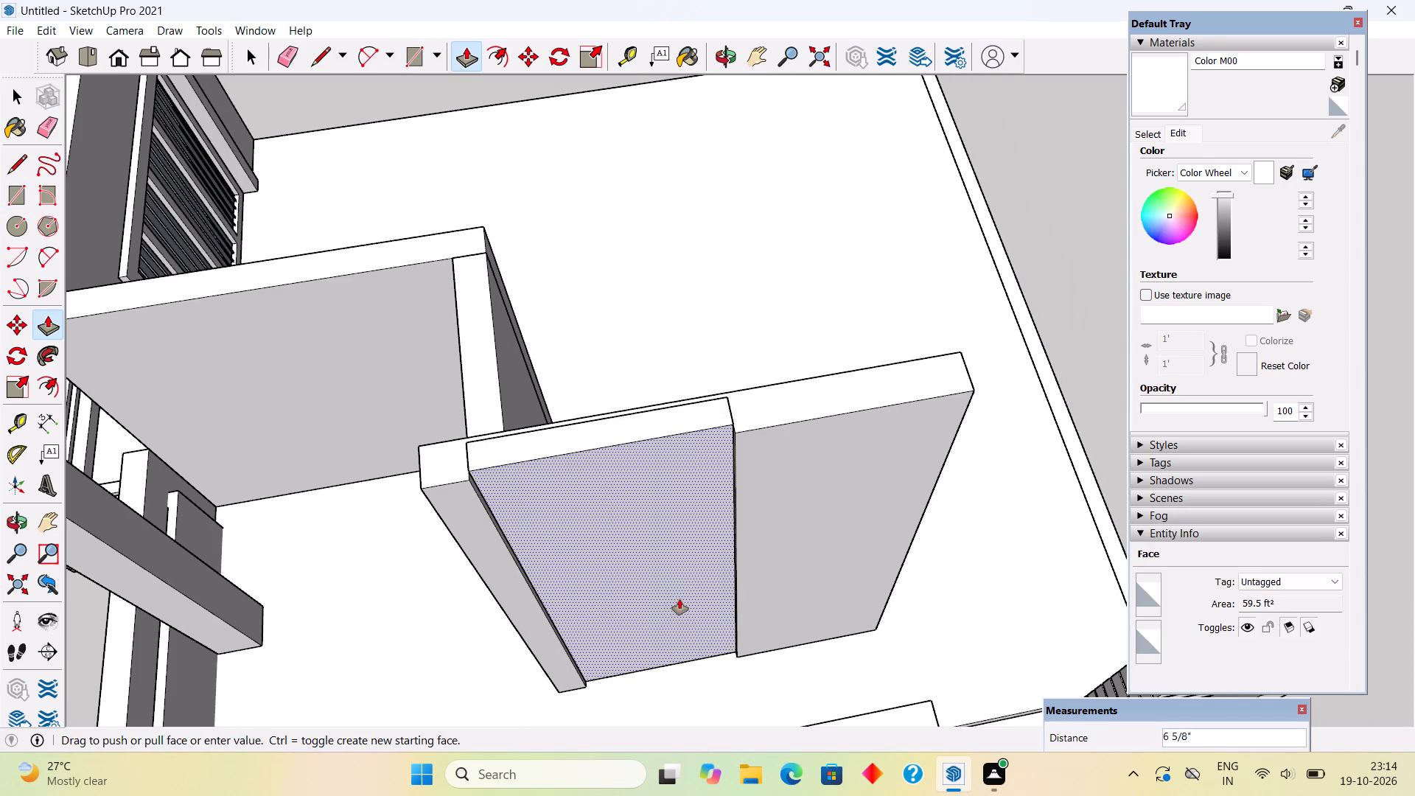
{"action": "type", "text": "6\""}
{"action": "key", "text": "Return"}
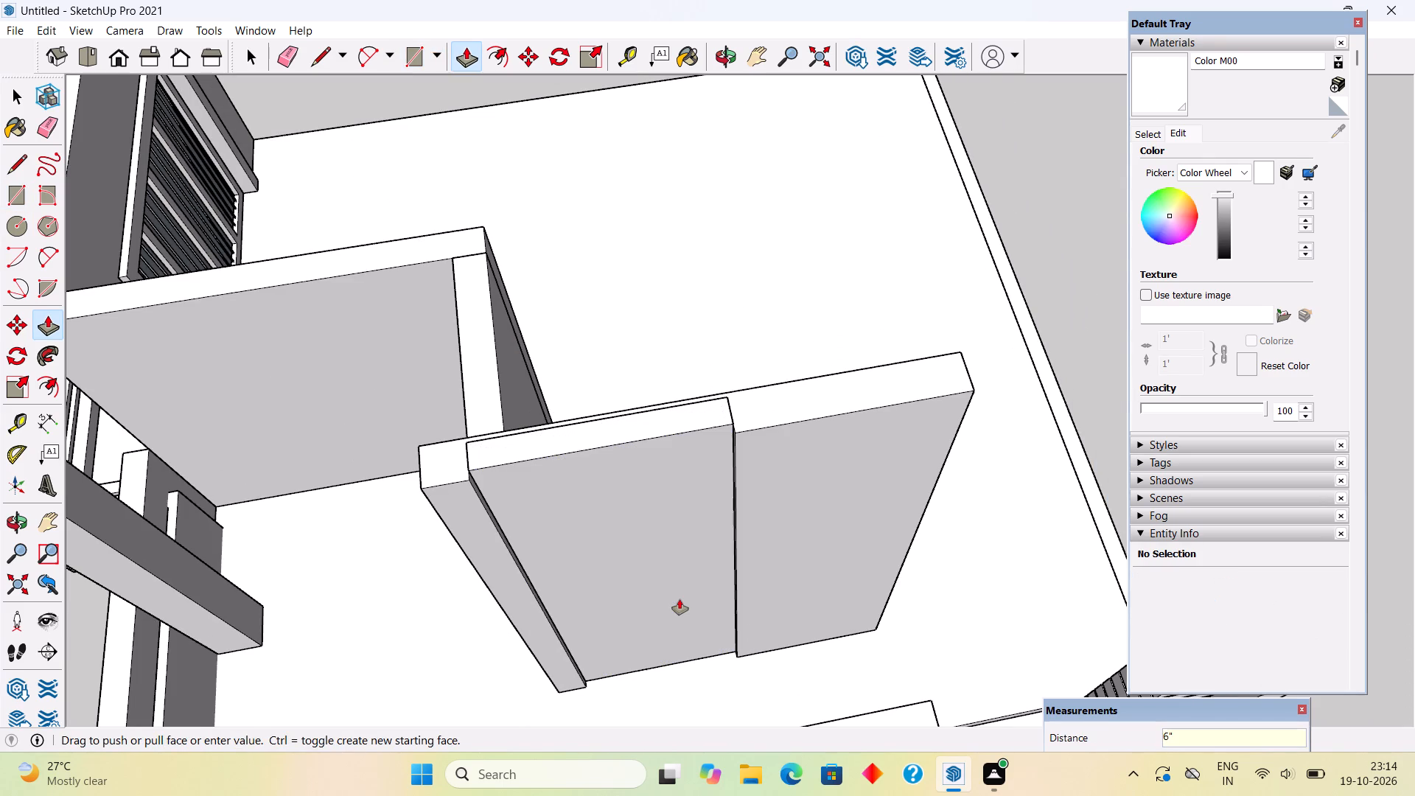
Make the entire extruded recess panel, with all its connected faces and edges, a group.
{"action": "key", "text": "space"}
{"action": "triple_click", "coordinate": [679, 599]}
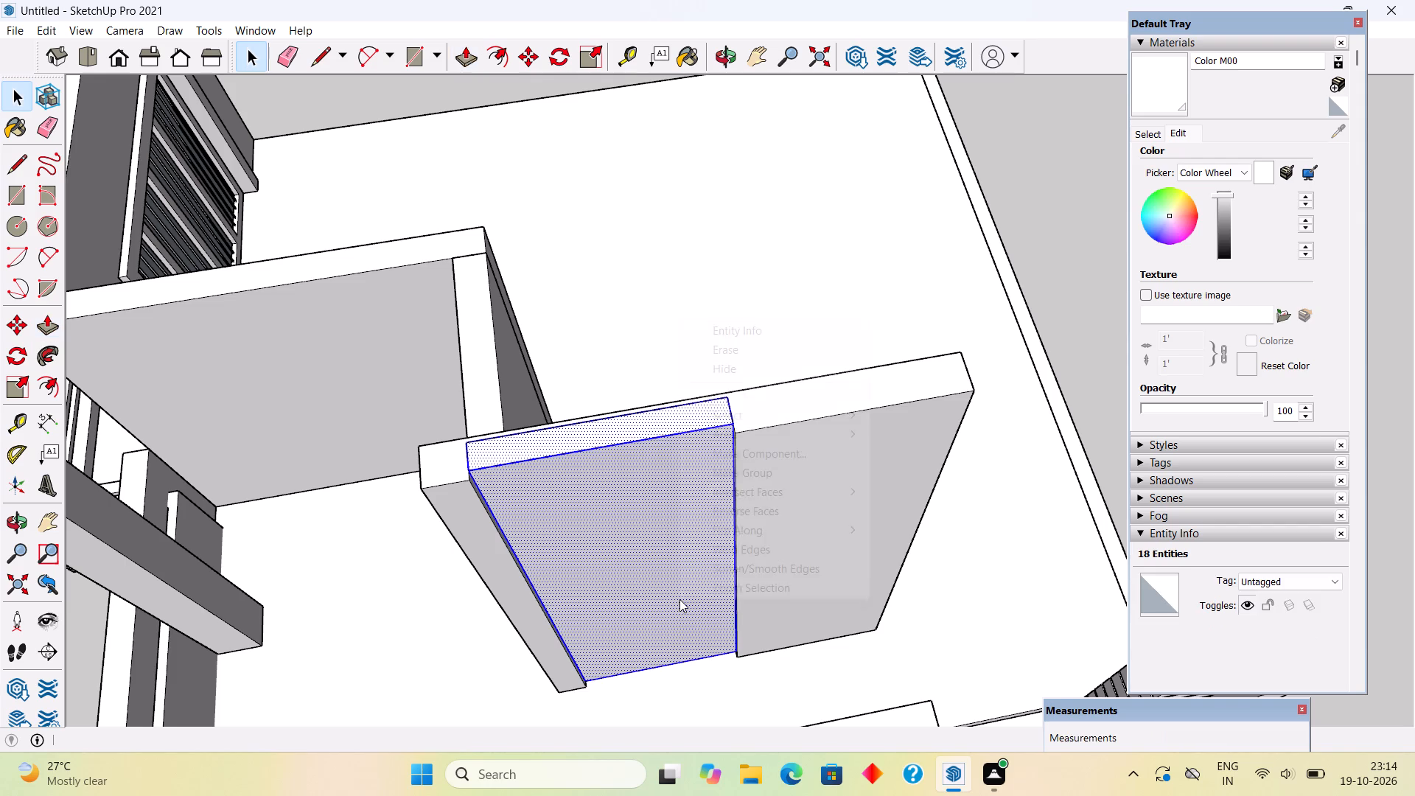
{"action": "right_click", "coordinate": [679, 599]}
{"action": "left_click", "coordinate": [750, 464]}
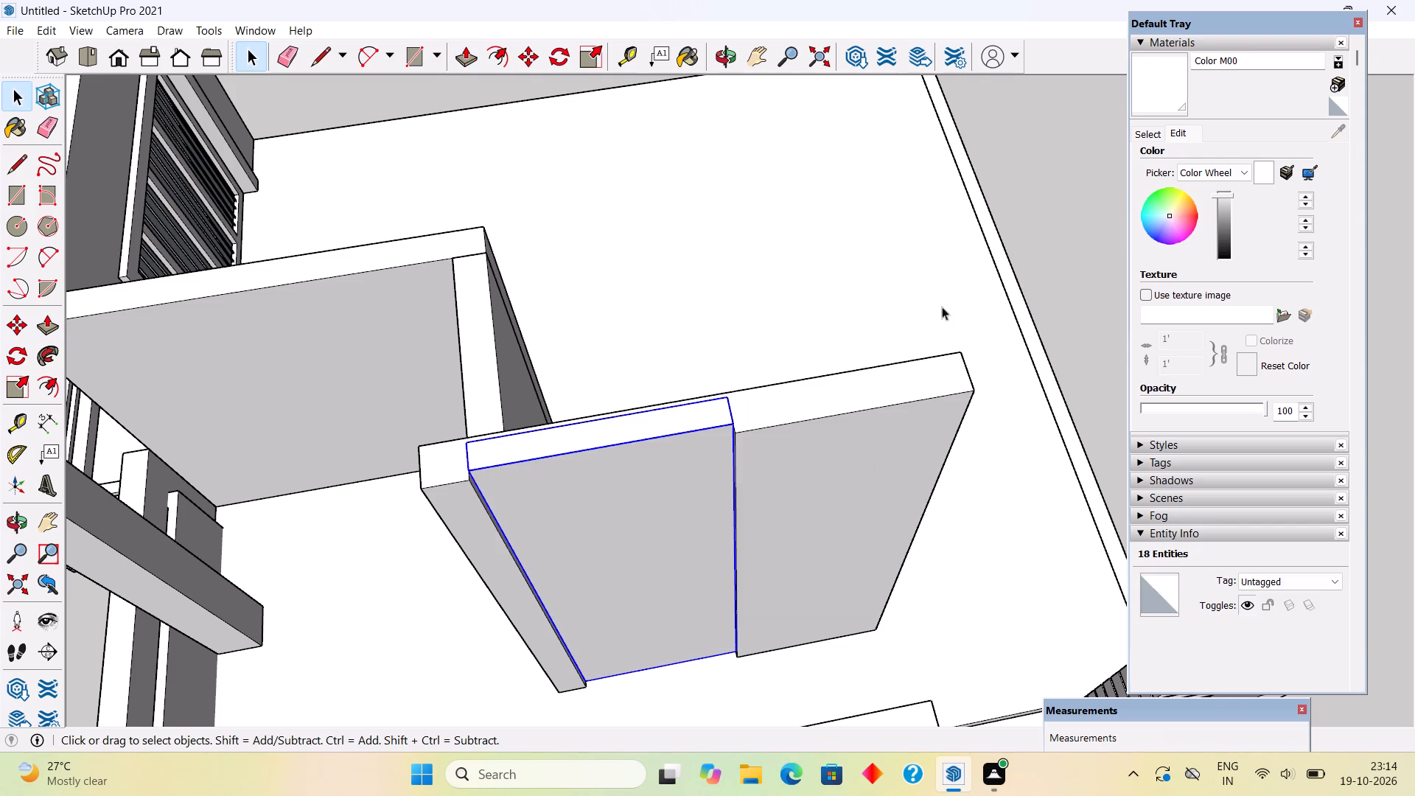
{"action": "left_click", "coordinate": [1097, 183]}
Isolate the new recess panel group by inverting the selection and hiding the rest of the house model.
{"action": "middle_click_drag", "start_coordinate": [750, 489], "coordinate": [726, 318]}
{"action": "scroll", "coordinate": [730, 344], "scroll_direction": "down", "scroll_amount": 7}
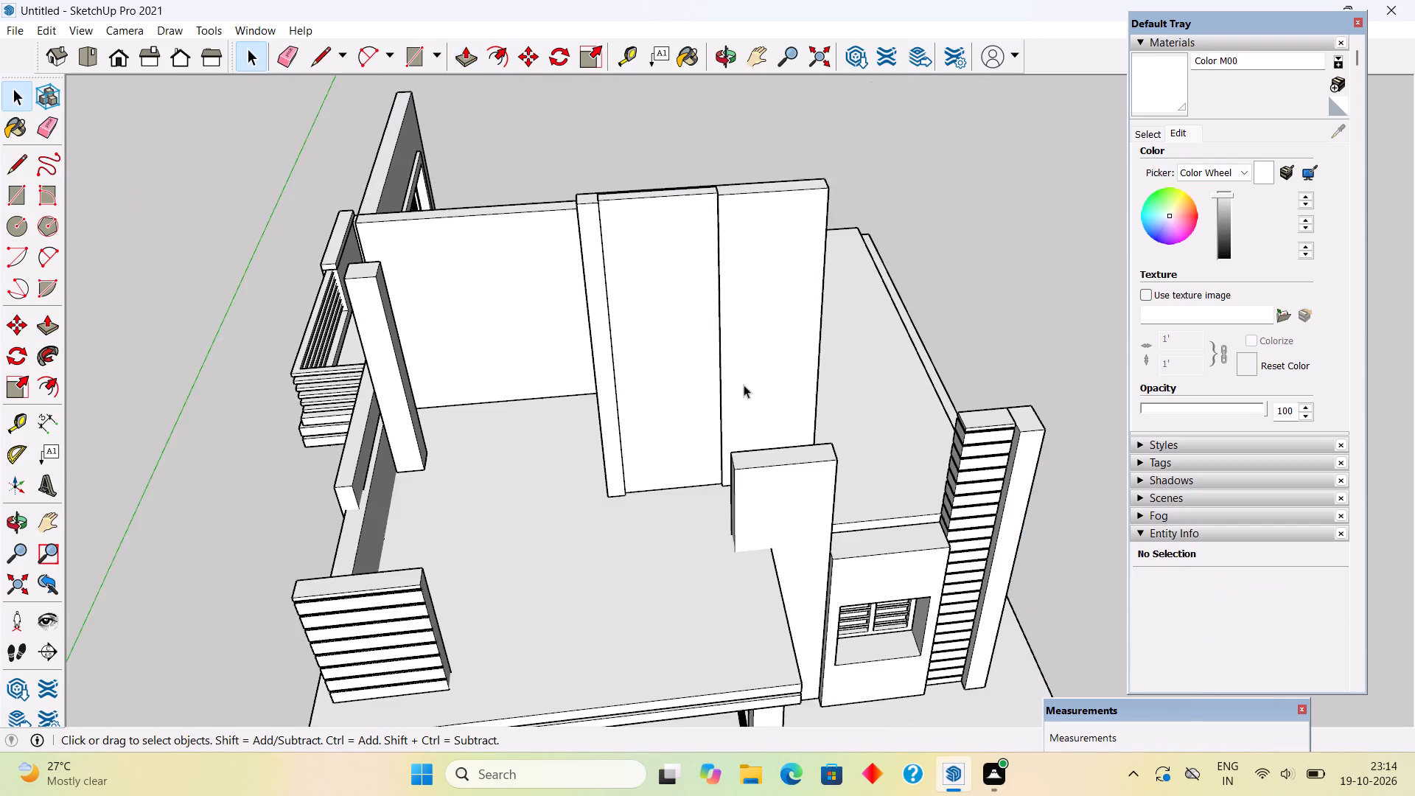
{"action": "middle_click_drag", "start_coordinate": [730, 368], "coordinate": [686, 270]}
{"action": "scroll", "coordinate": [686, 270], "scroll_direction": "down", "scroll_amount": 1}
{"action": "left_click", "coordinate": [685, 274]}
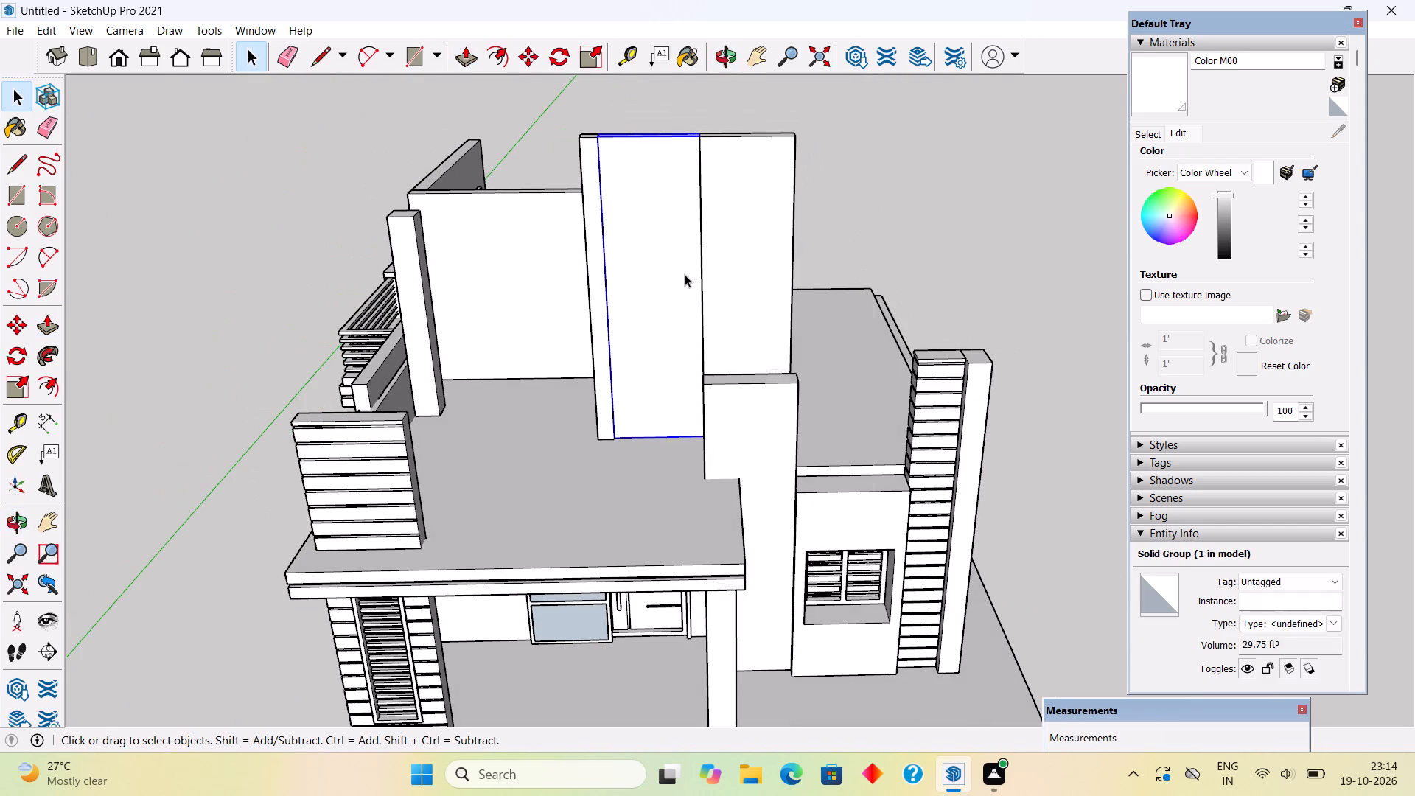
{"action": "right_click", "coordinate": [685, 274]}
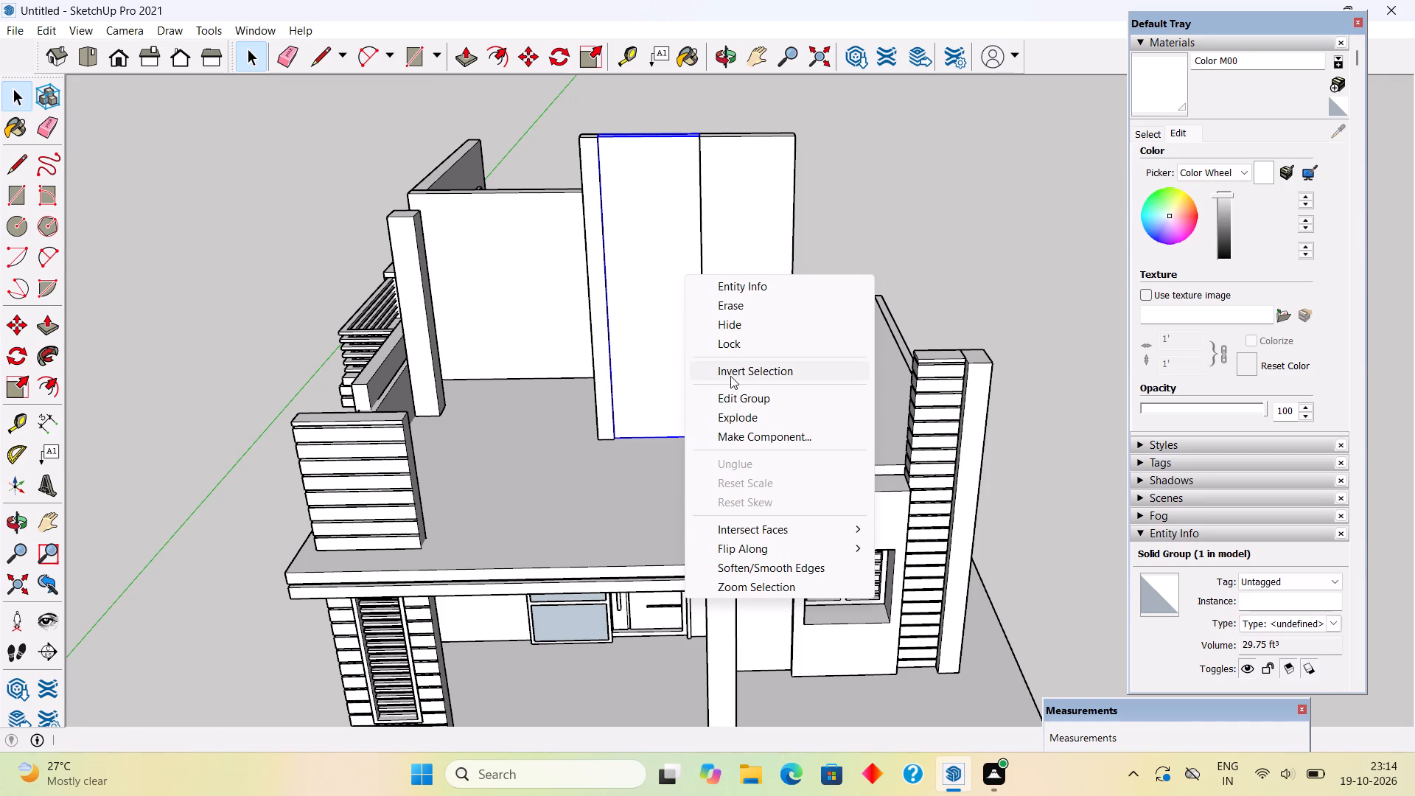
{"action": "left_click", "coordinate": [730, 376]}
{"action": "right_click", "coordinate": [730, 376]}
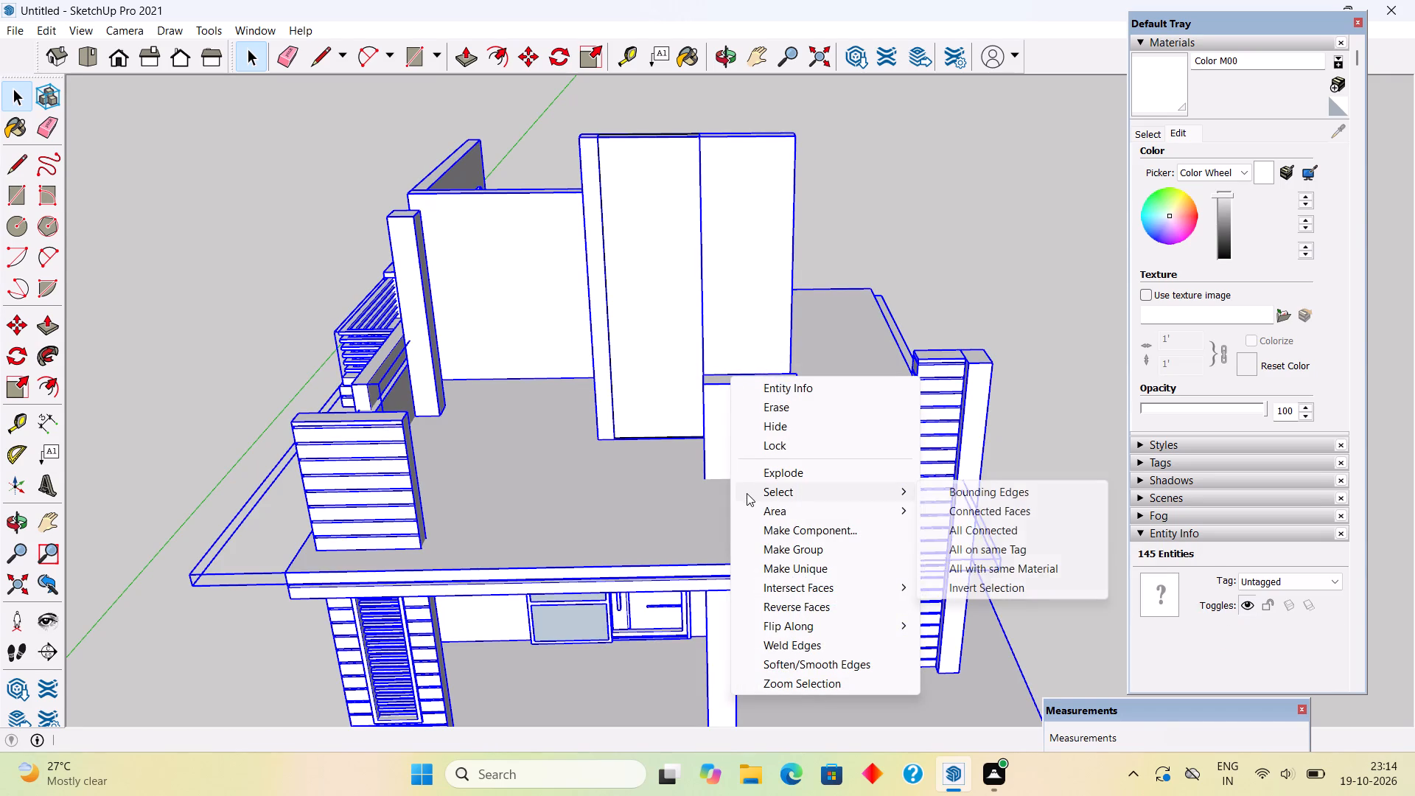
{"action": "left_click", "coordinate": [766, 433]}
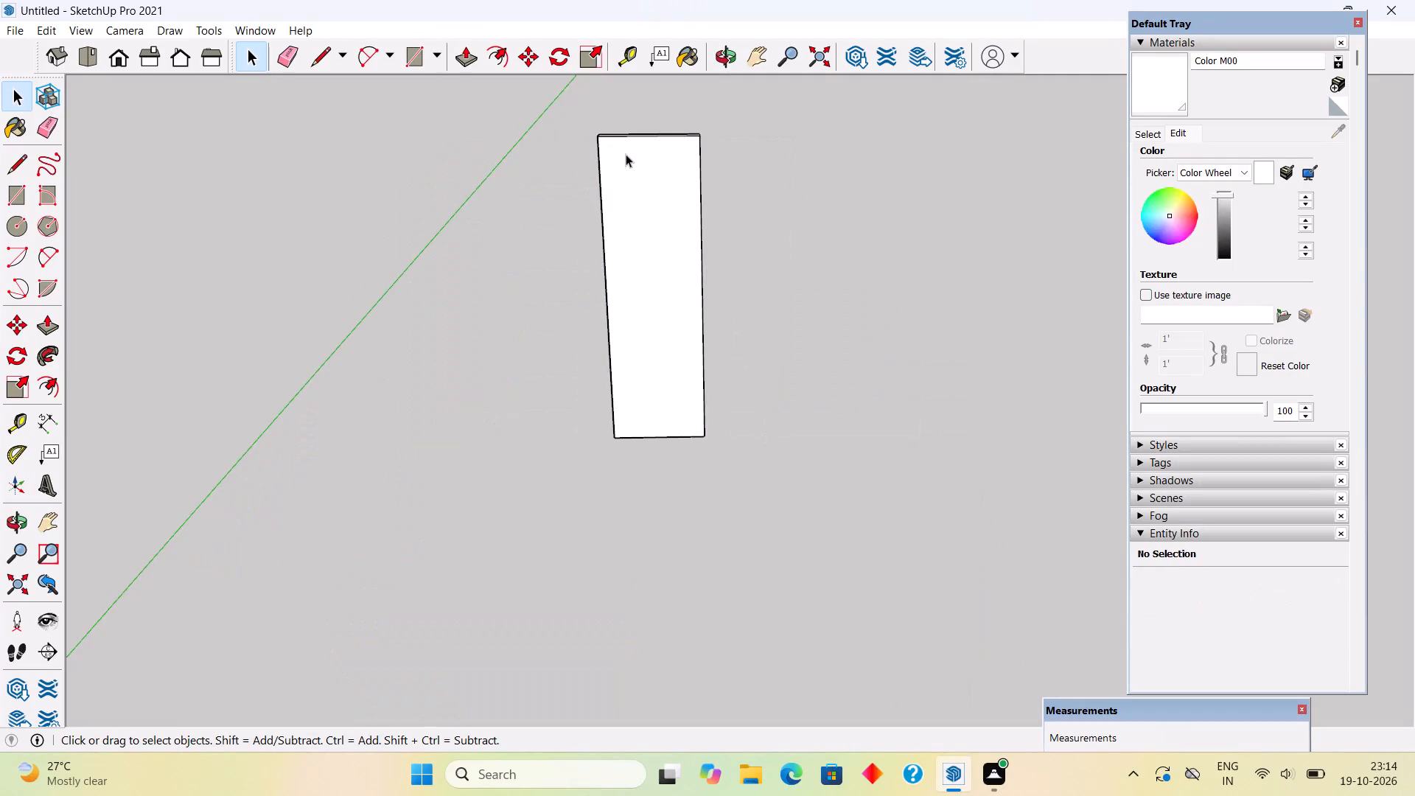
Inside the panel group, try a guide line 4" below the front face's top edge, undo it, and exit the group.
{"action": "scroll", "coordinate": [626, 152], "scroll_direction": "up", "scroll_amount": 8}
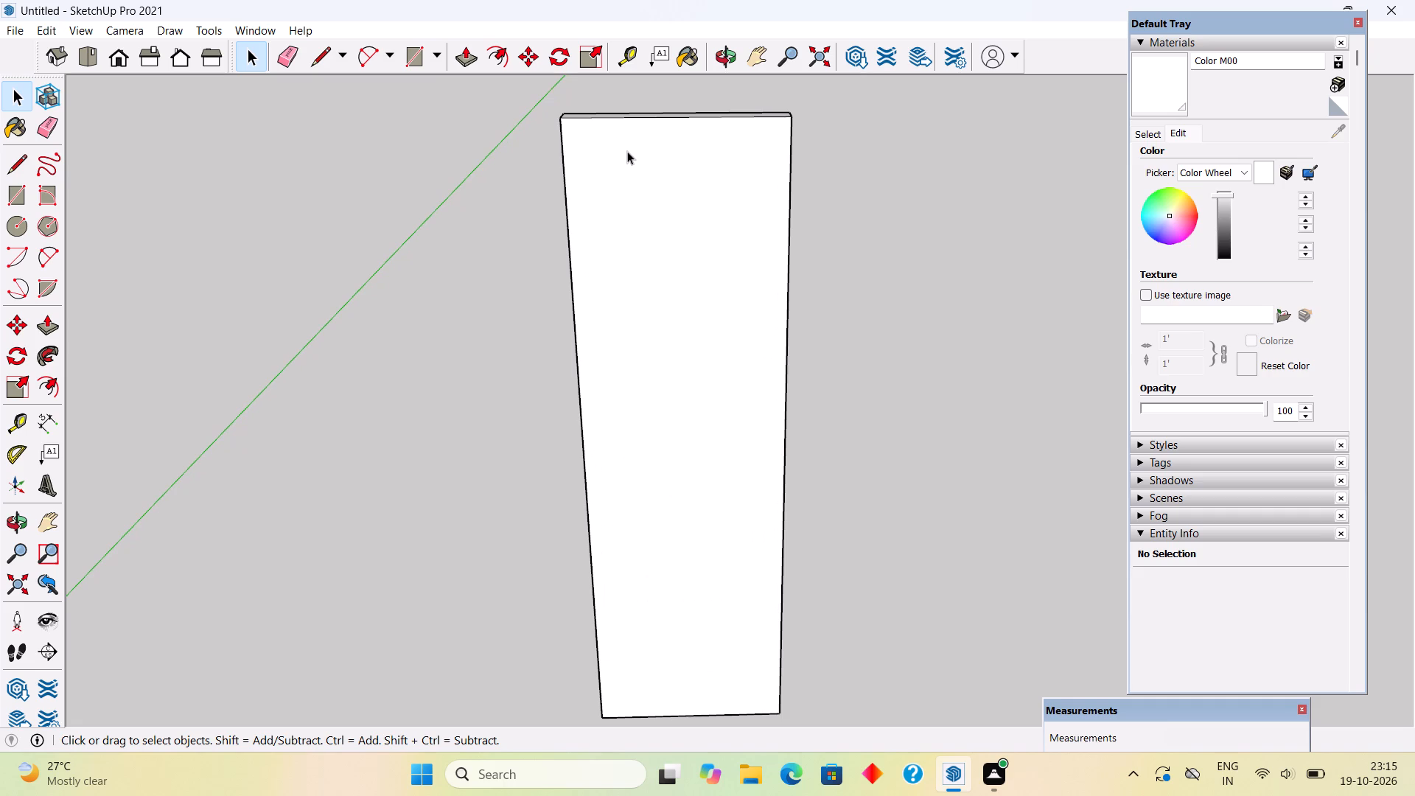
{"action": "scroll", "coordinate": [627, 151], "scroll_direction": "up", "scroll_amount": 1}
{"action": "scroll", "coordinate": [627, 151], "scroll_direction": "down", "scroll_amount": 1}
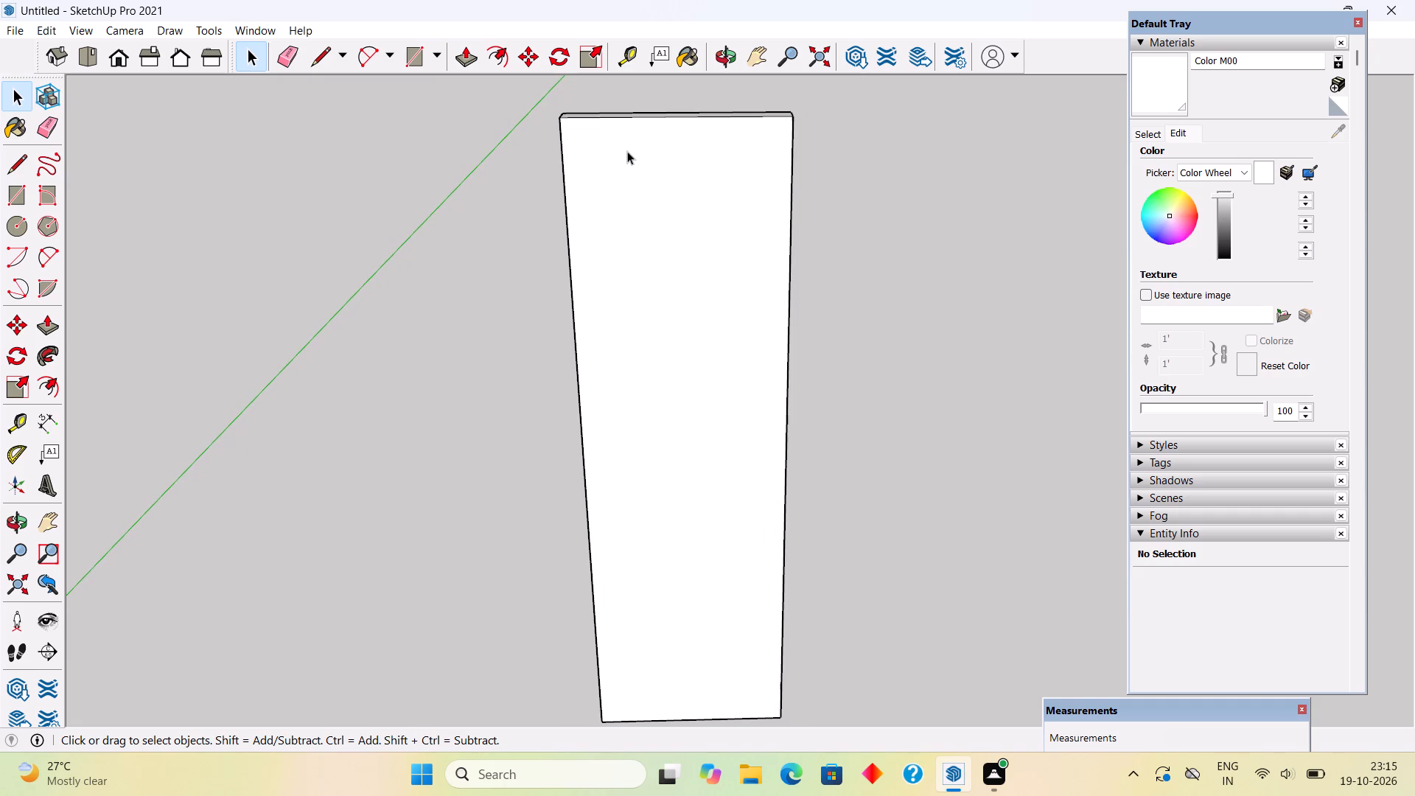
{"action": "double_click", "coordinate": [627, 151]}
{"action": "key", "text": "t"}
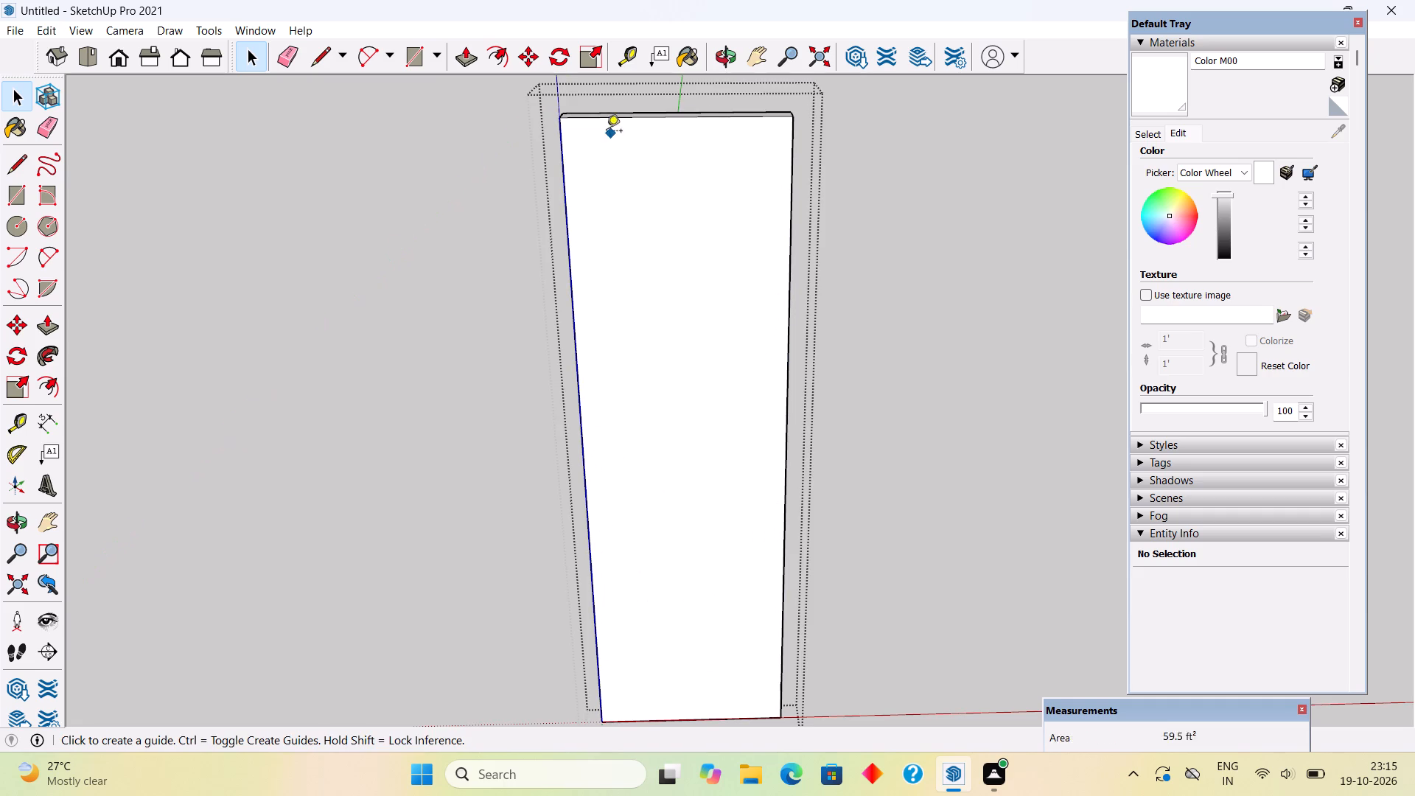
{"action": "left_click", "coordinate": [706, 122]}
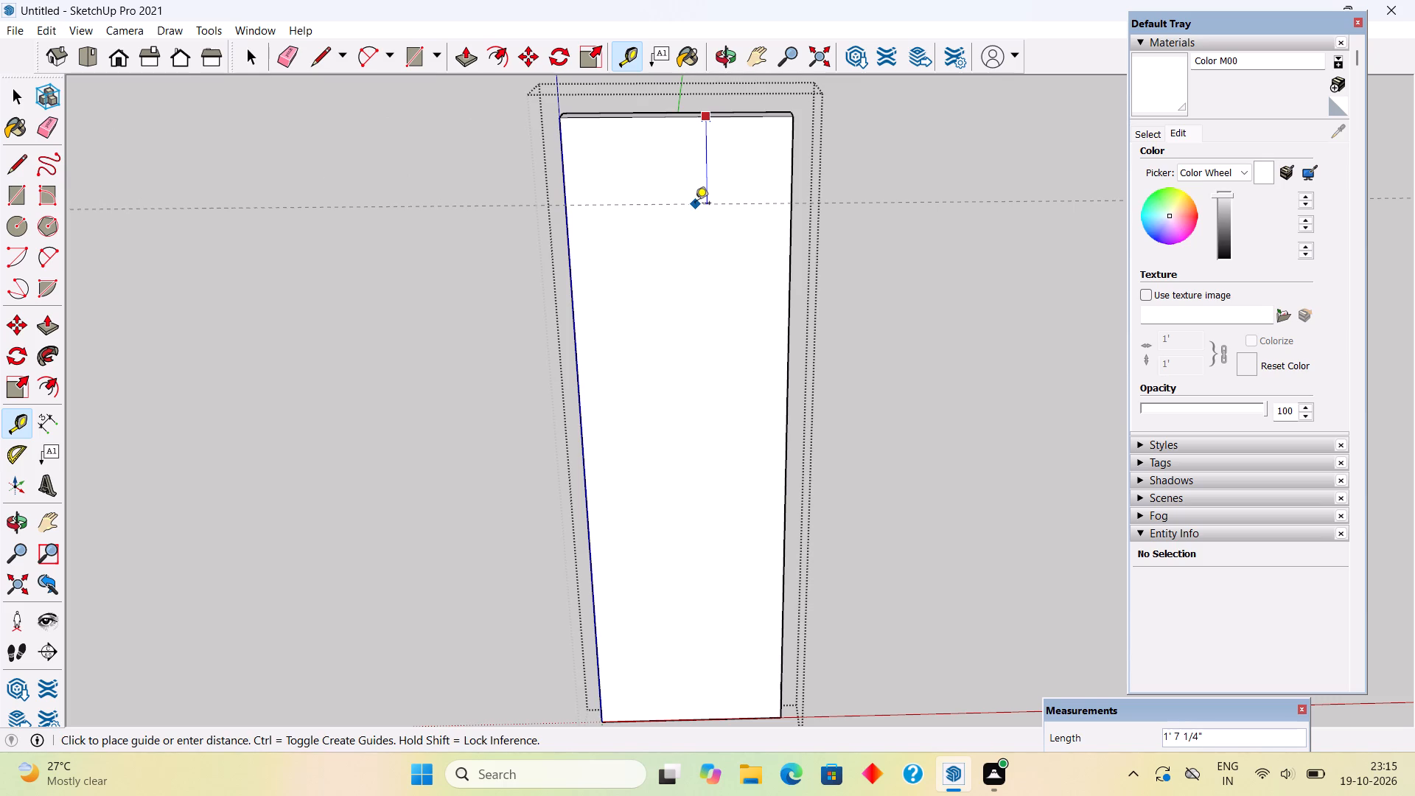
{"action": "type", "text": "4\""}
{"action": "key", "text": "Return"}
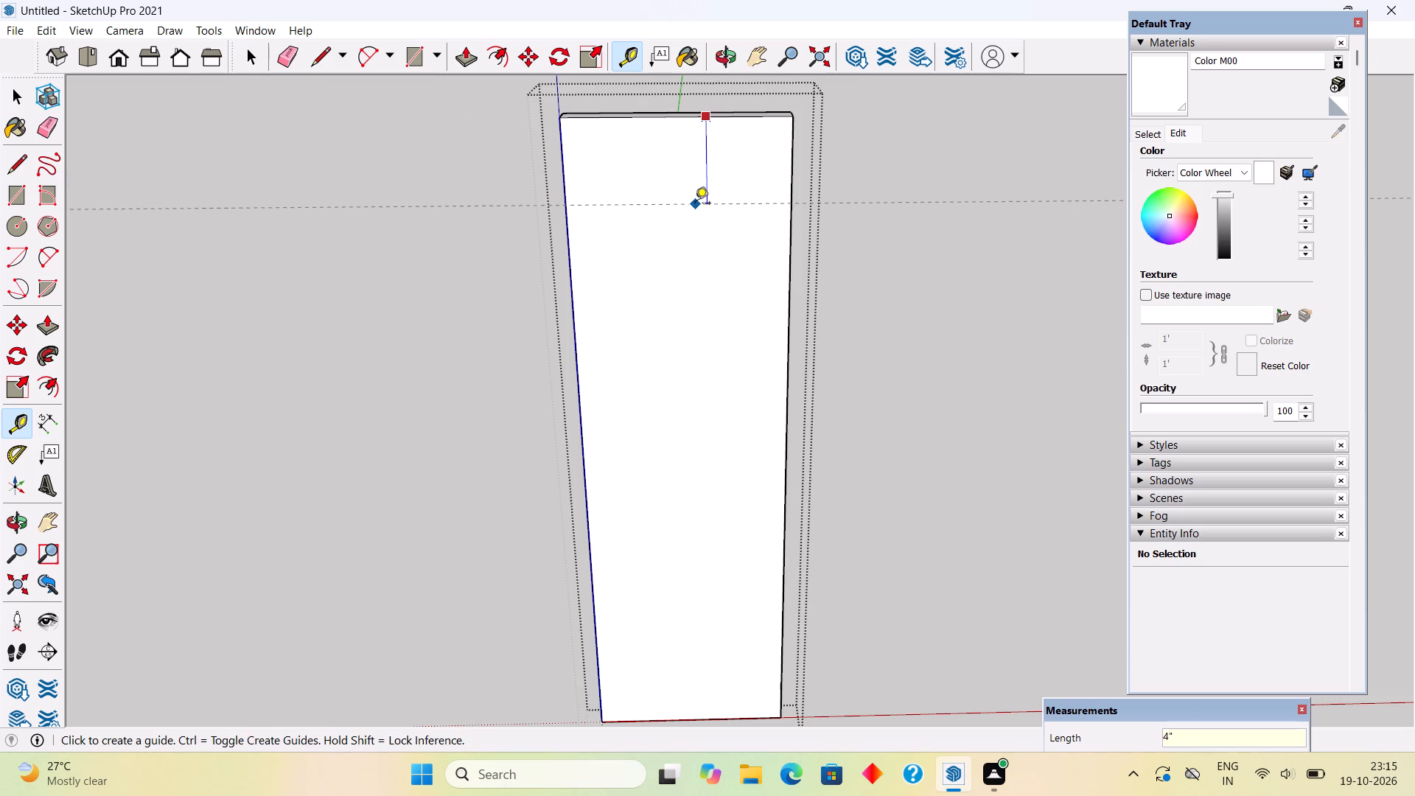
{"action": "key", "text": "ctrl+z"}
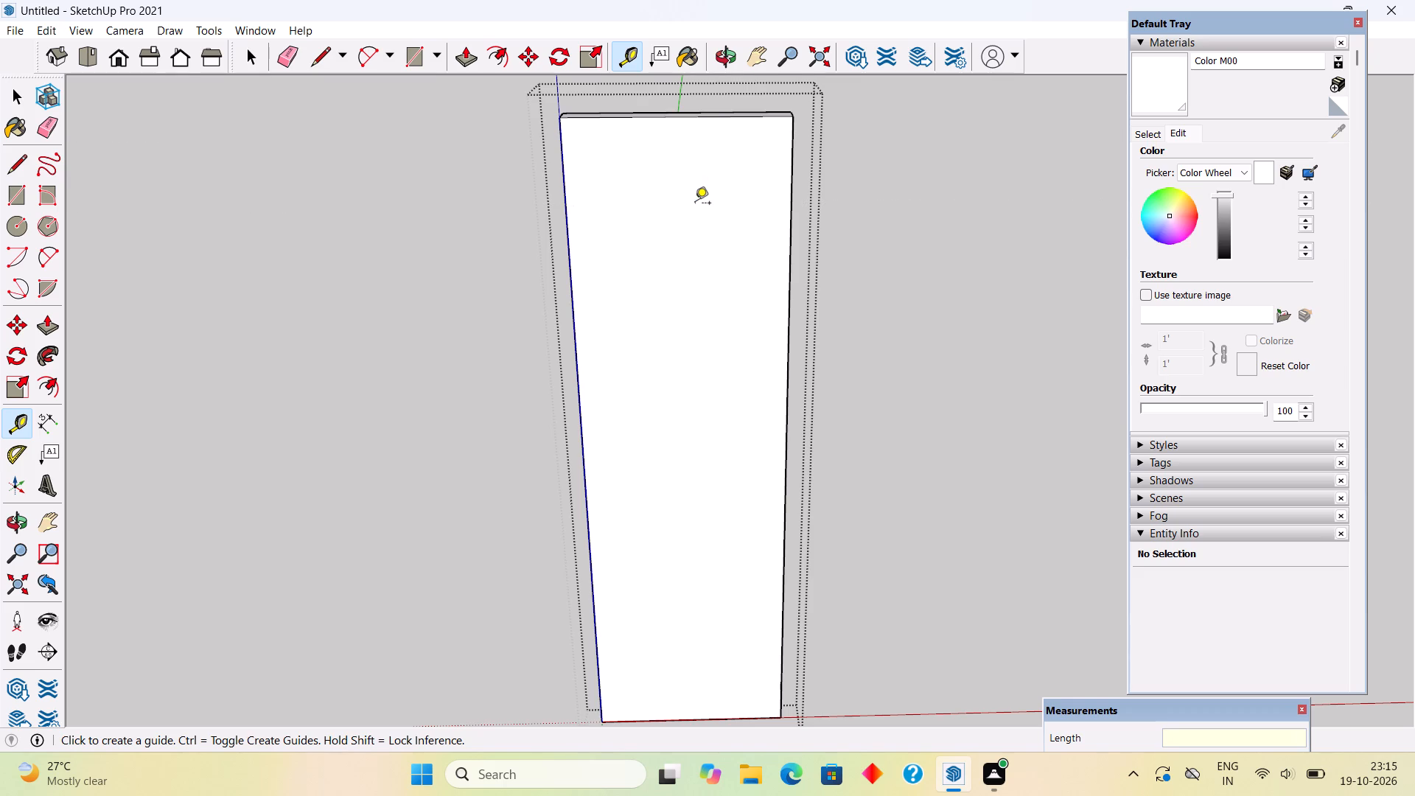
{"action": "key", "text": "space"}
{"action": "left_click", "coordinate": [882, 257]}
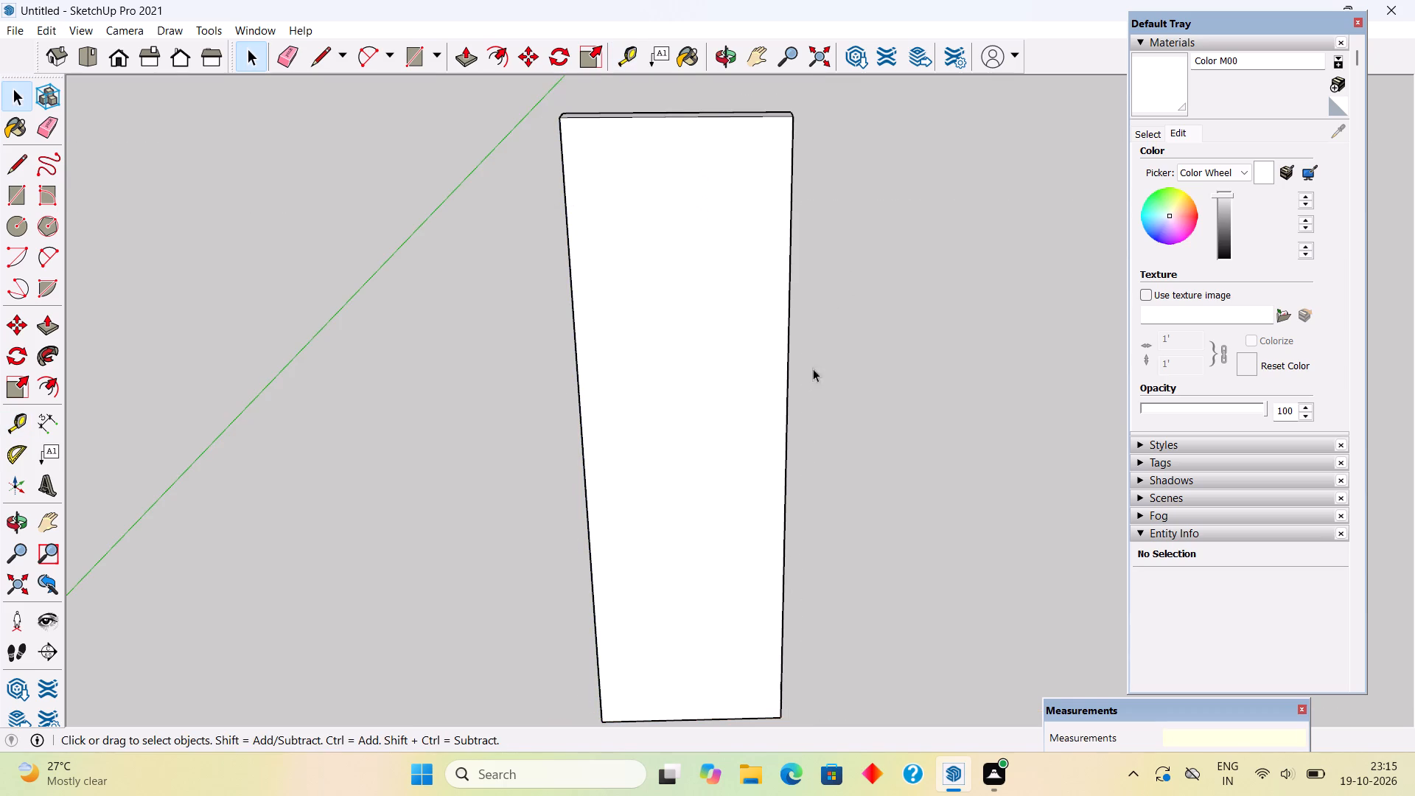
Start a guide line from the isolated panel's top front edge, working outside its group.
{"action": "middle_click_drag", "start_coordinate": [803, 401], "coordinate": [765, 266]}
{"action": "key", "text": "t"}
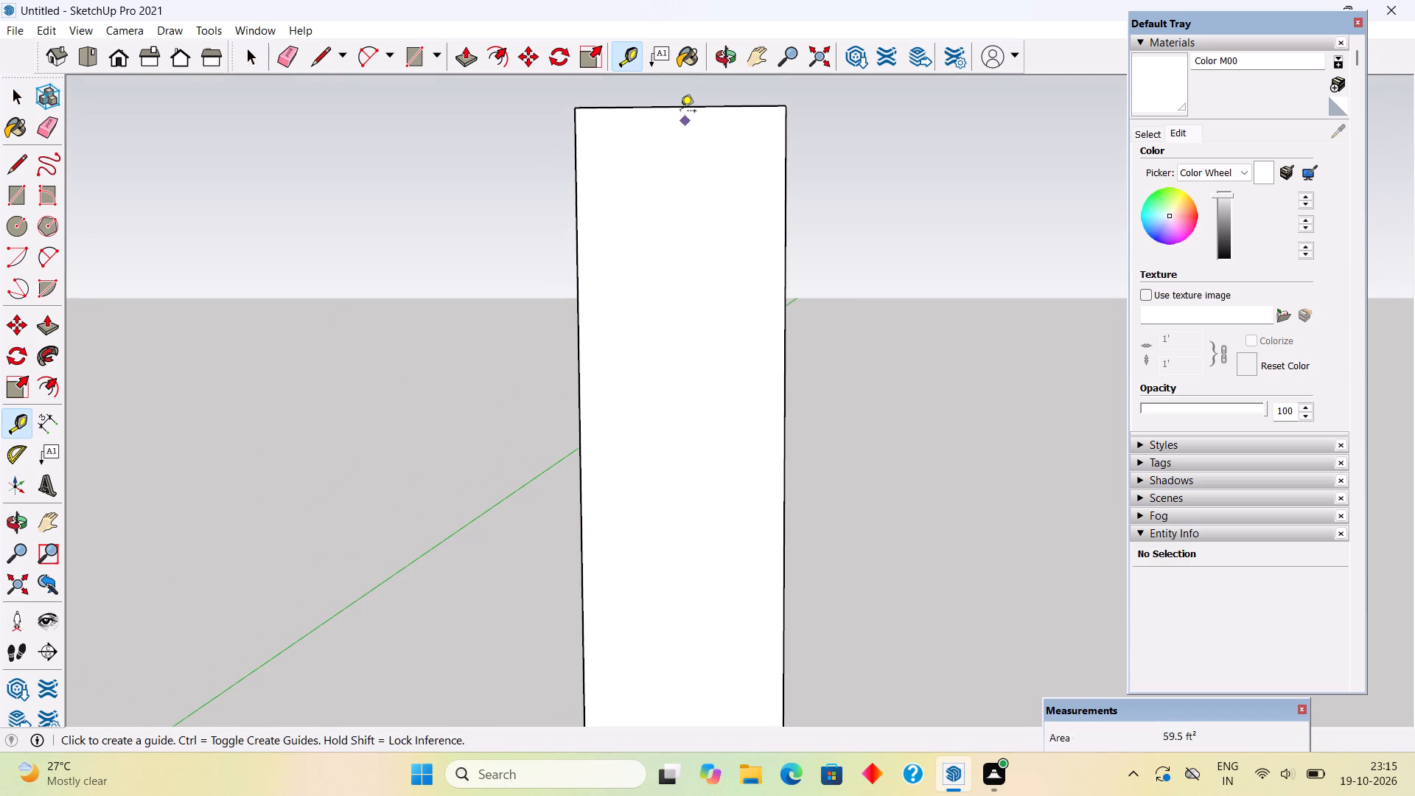
{"action": "left_click", "coordinate": [733, 107]}
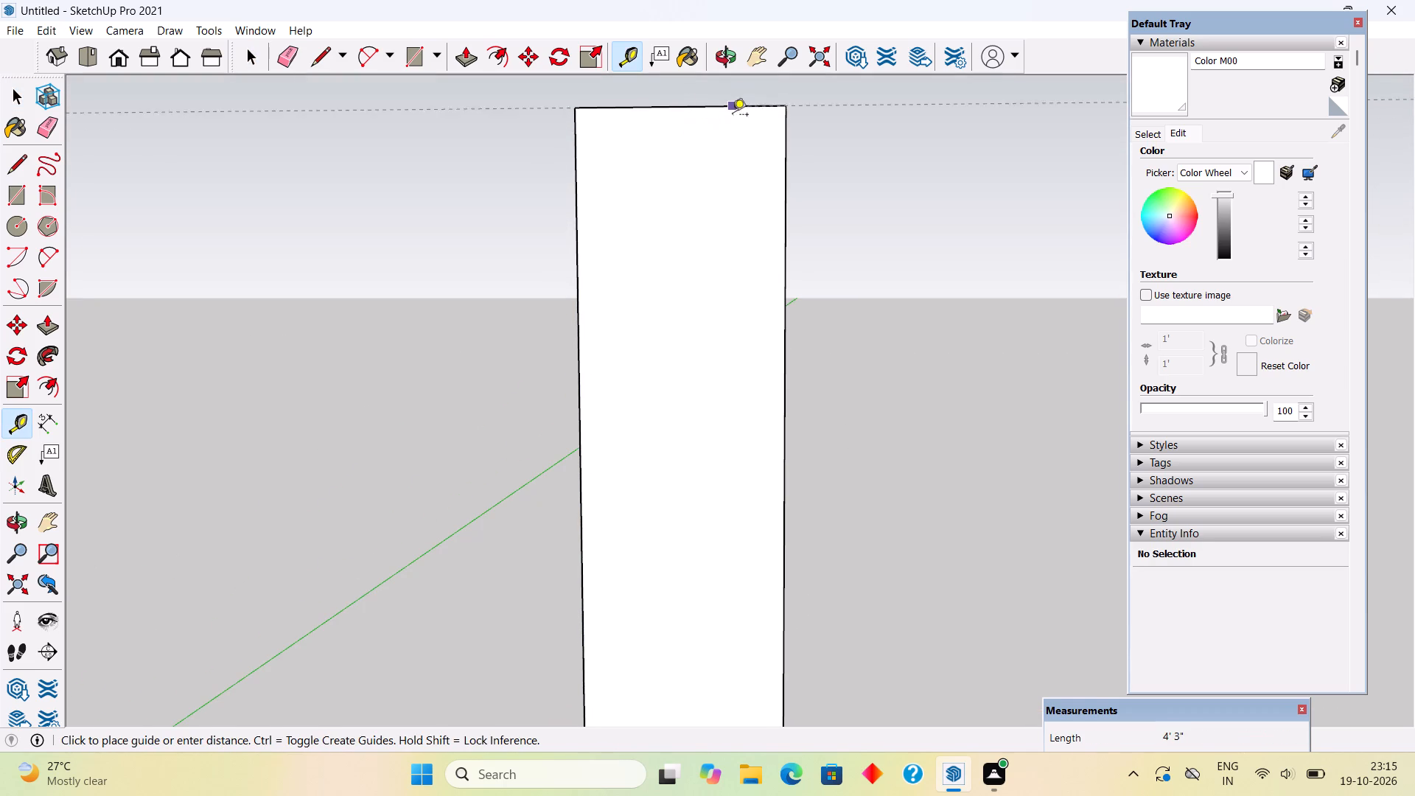
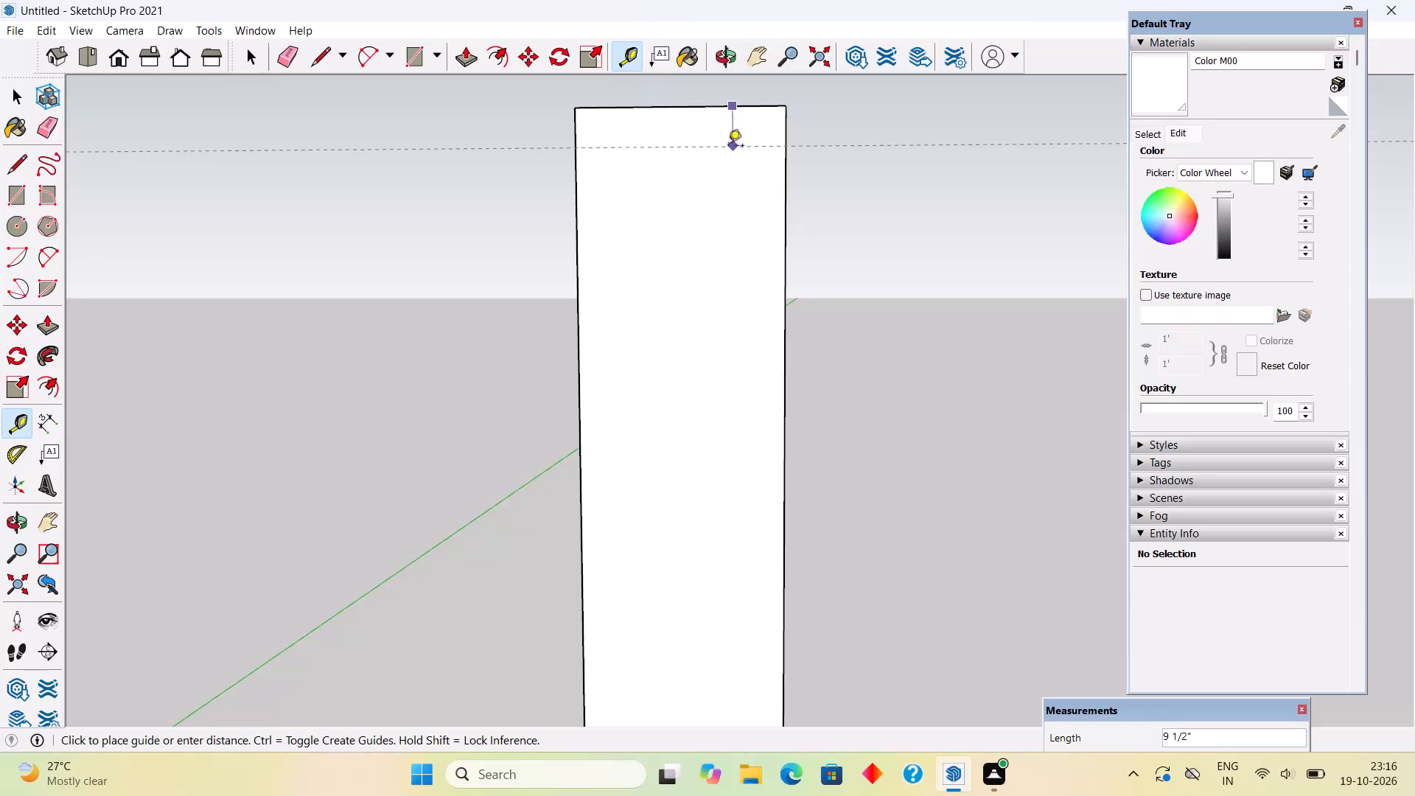
Place a guide 4" below the panel's top front edge and a second guide 1.5" below that one.
{"action": "type", "text": "4\""}
{"action": "key", "text": "Return"}
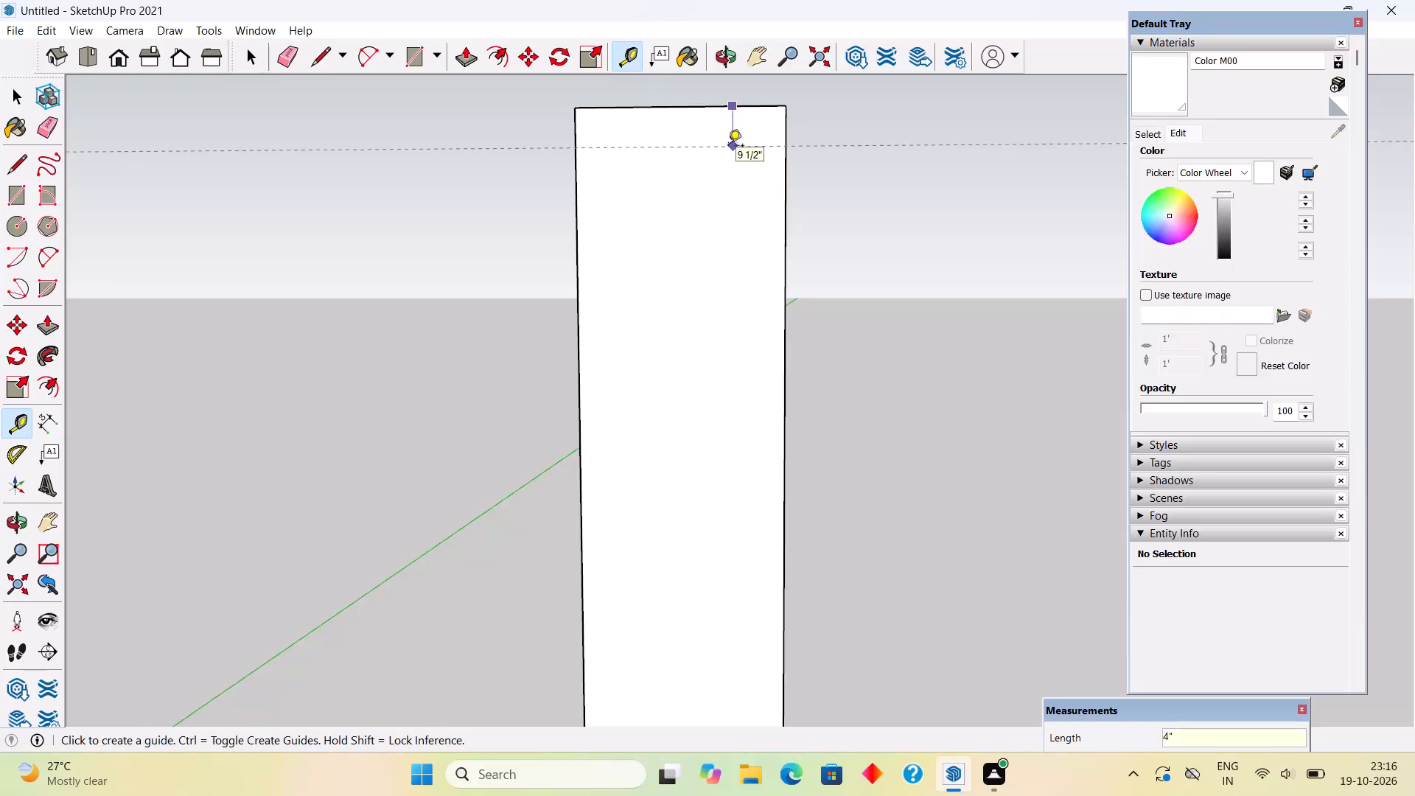
{"action": "left_click", "coordinate": [766, 121]}
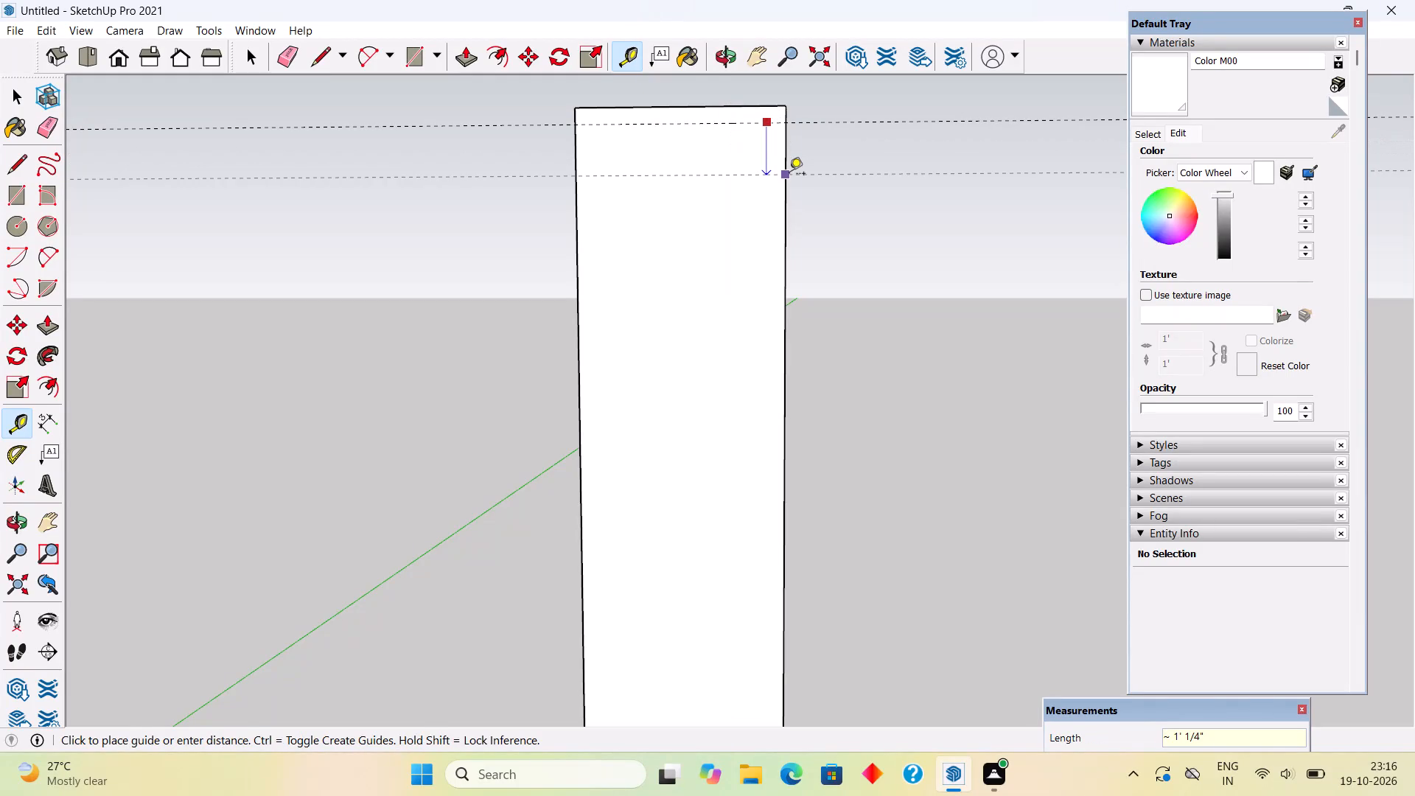
{"action": "type", "text": "2\""}
{"action": "key", "text": "BackSpace"}
{"action": "key", "text": "BackSpace"}
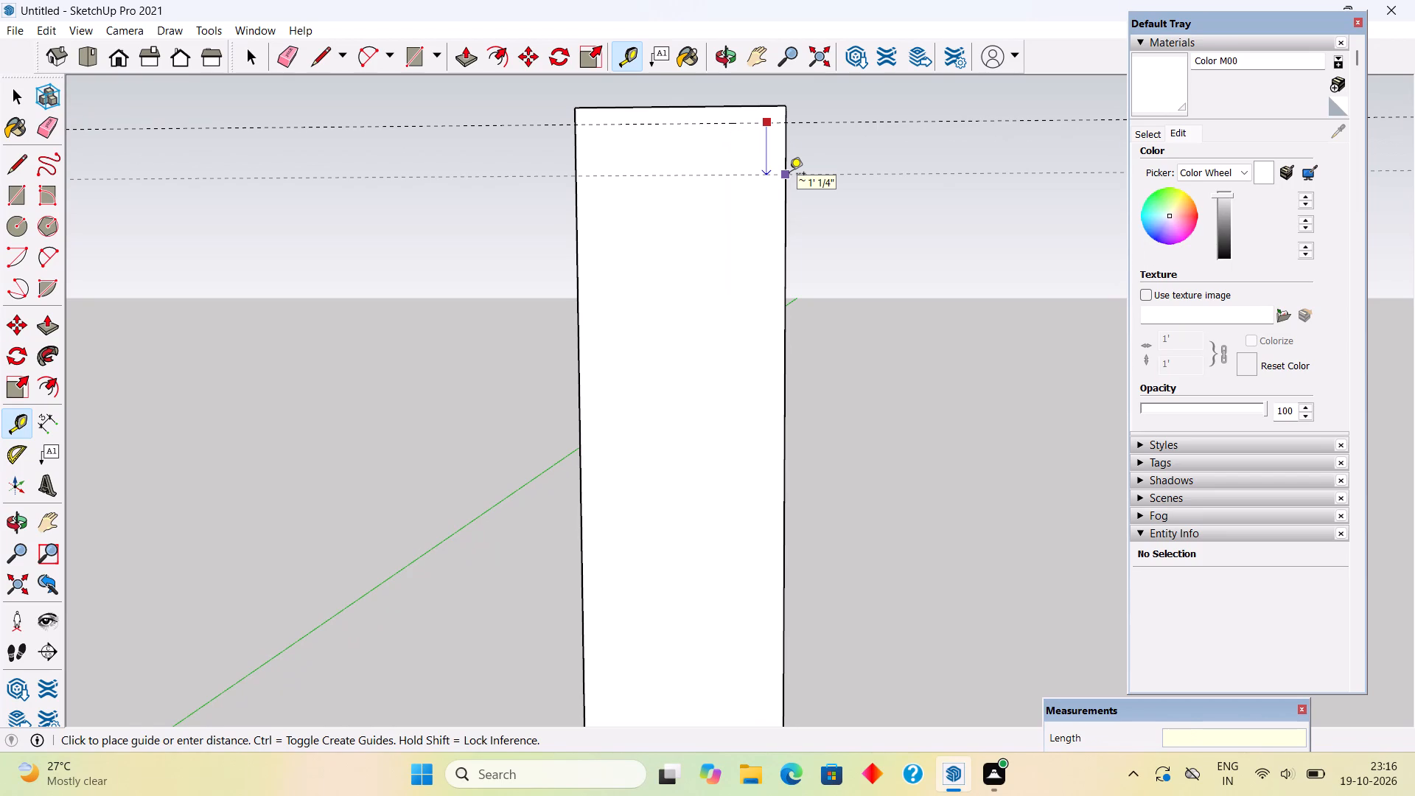
{"action": "type", "text": "1.5\""}
{"action": "key", "text": "Return"}
{"action": "key", "text": "space"}
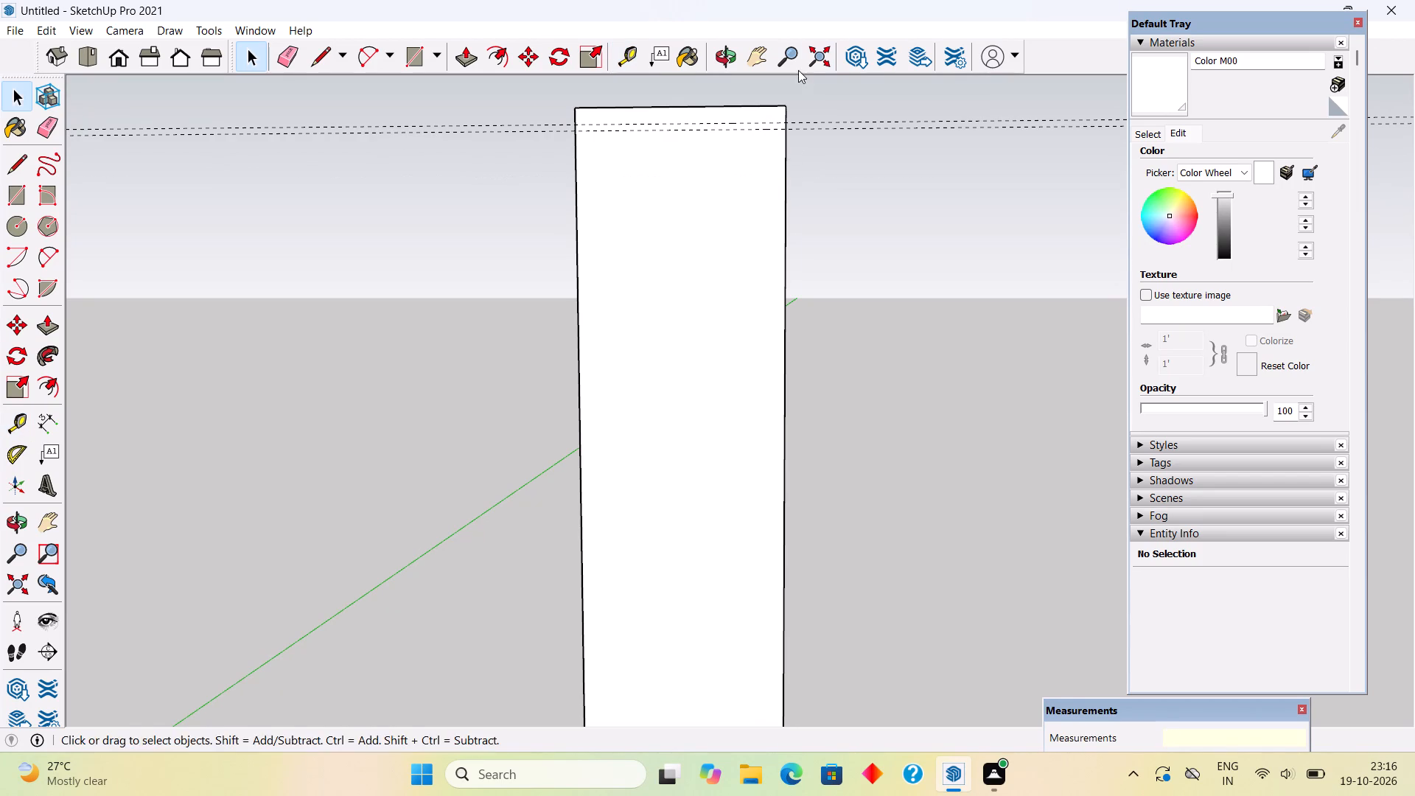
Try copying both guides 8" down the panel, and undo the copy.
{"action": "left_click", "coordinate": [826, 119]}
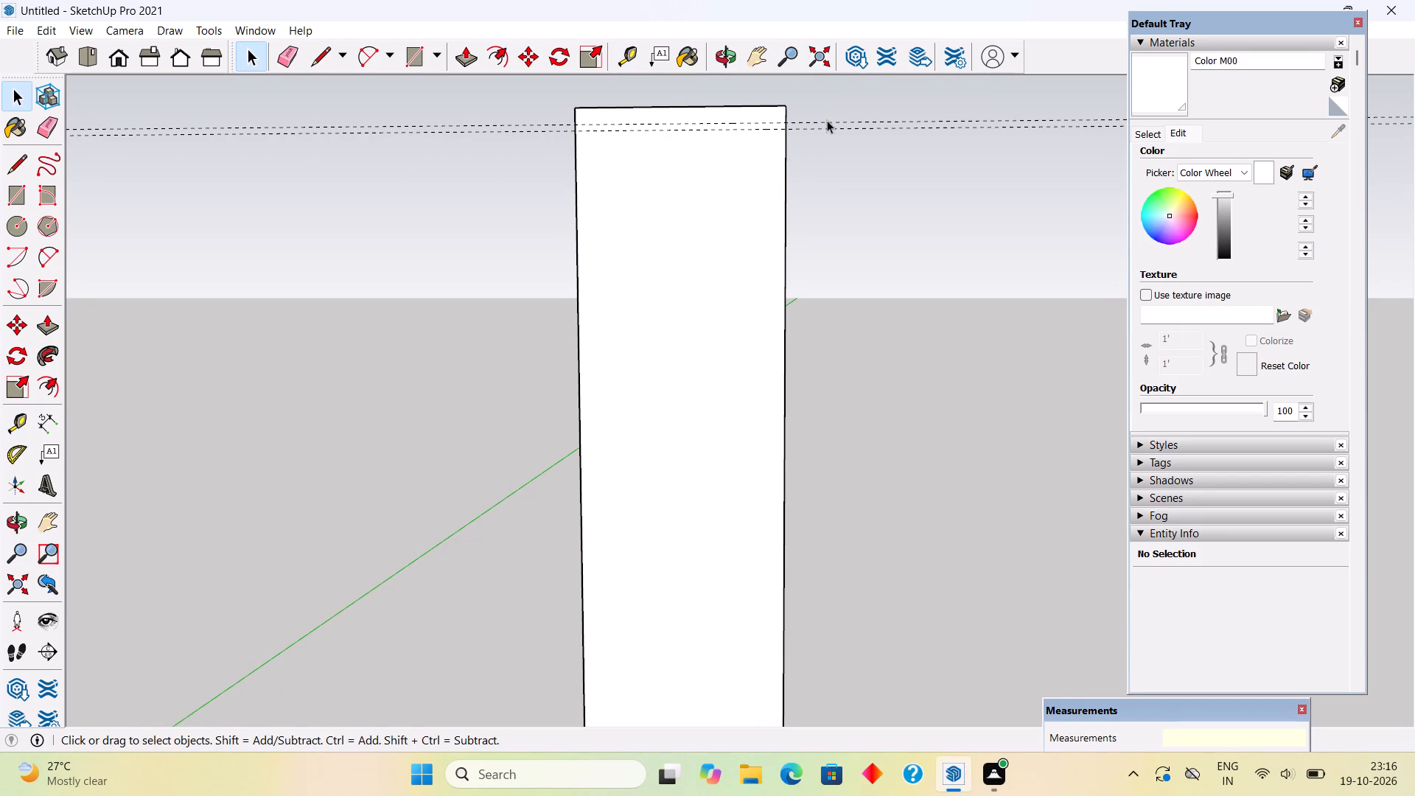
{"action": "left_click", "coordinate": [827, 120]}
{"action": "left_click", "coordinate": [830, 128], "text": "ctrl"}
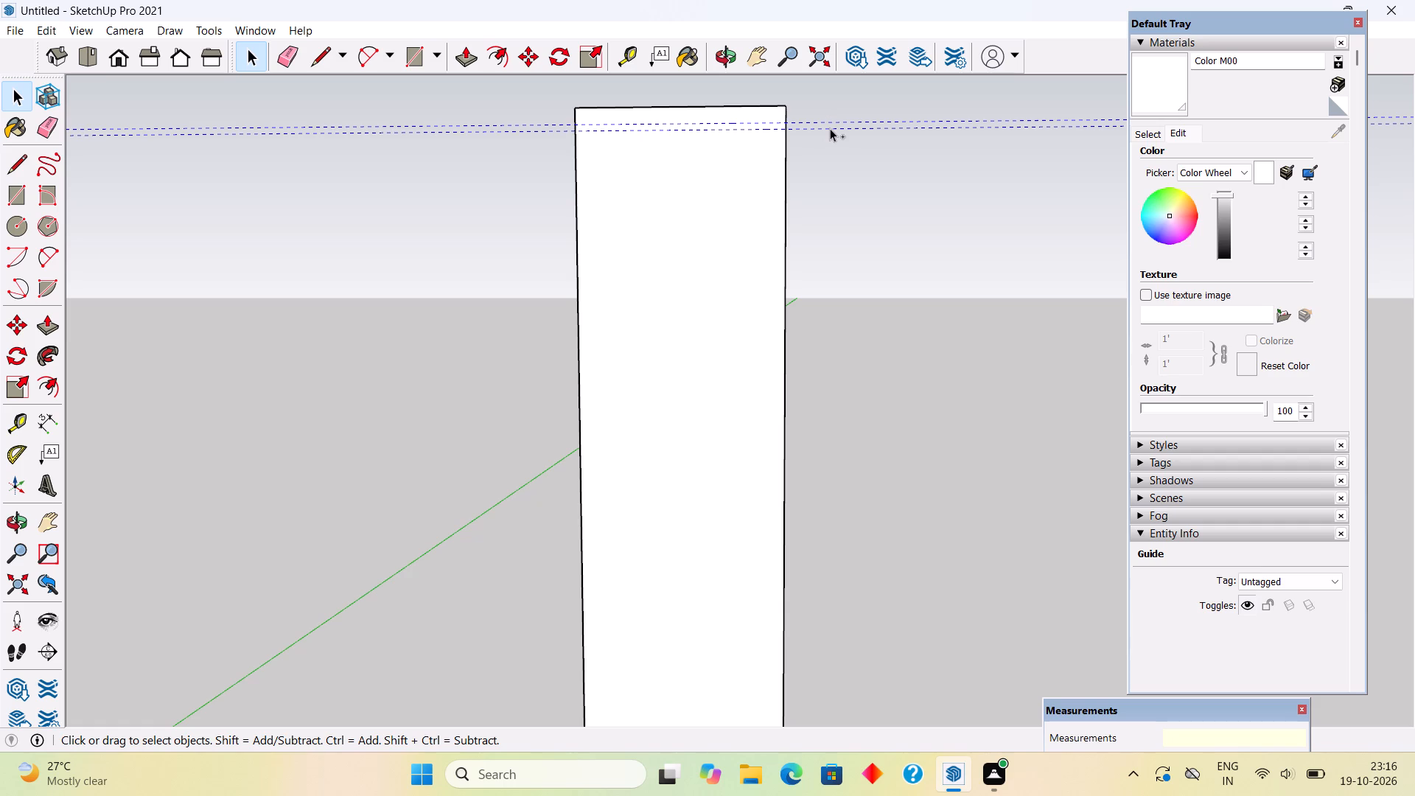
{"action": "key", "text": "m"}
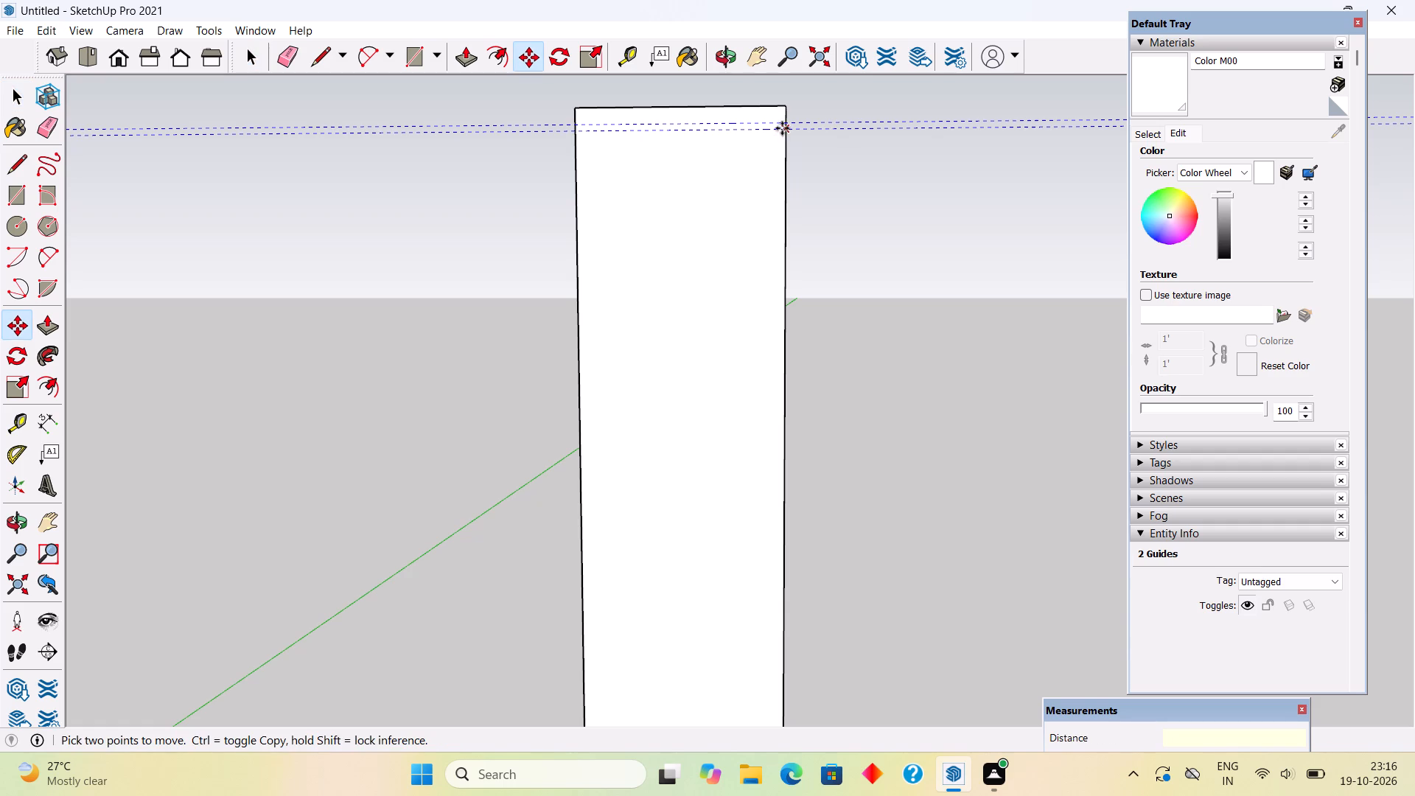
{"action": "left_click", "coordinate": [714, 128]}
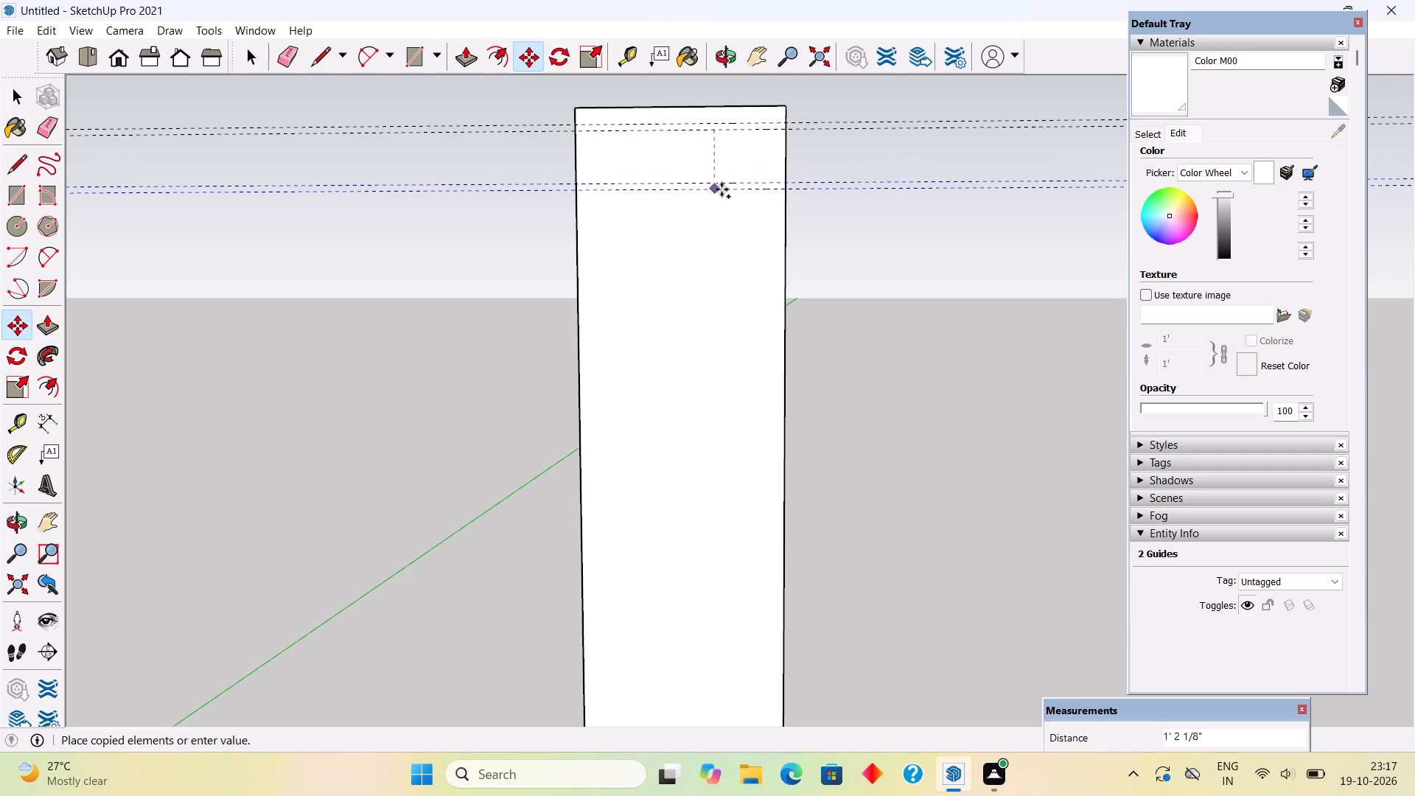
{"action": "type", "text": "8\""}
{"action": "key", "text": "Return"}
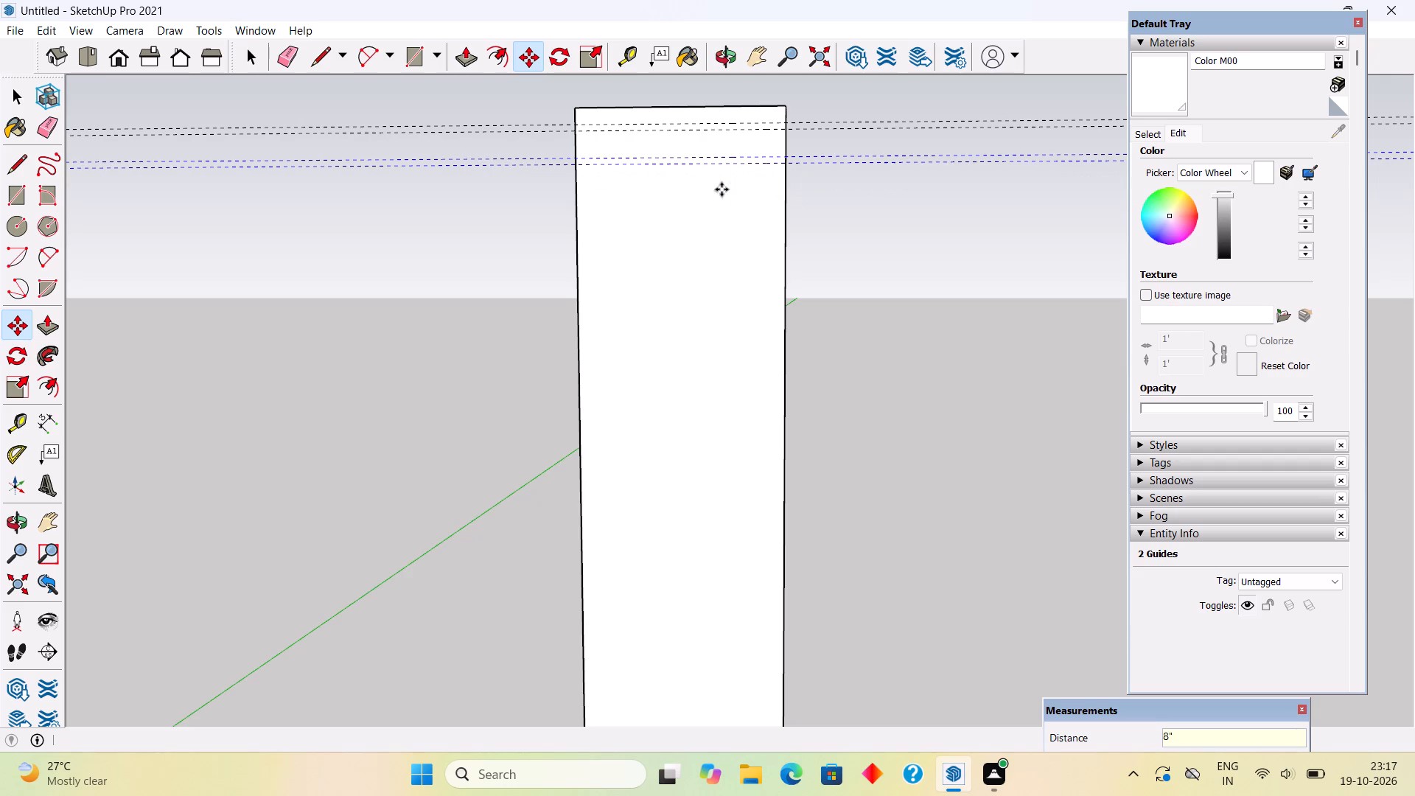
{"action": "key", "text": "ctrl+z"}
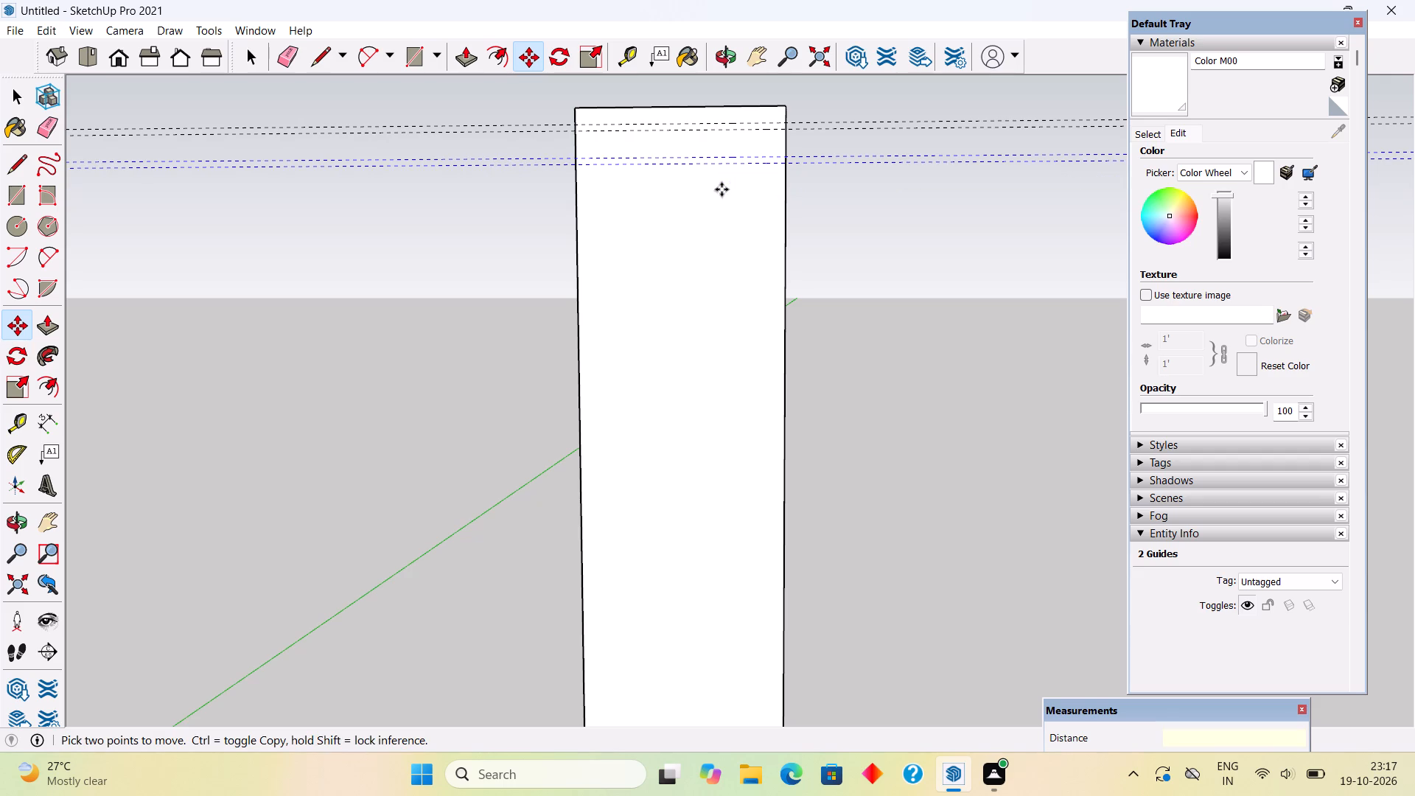
Copy the pair of guides 9" downward and repeat the copy 30 times at the same spacing.
{"action": "key", "text": "space"}
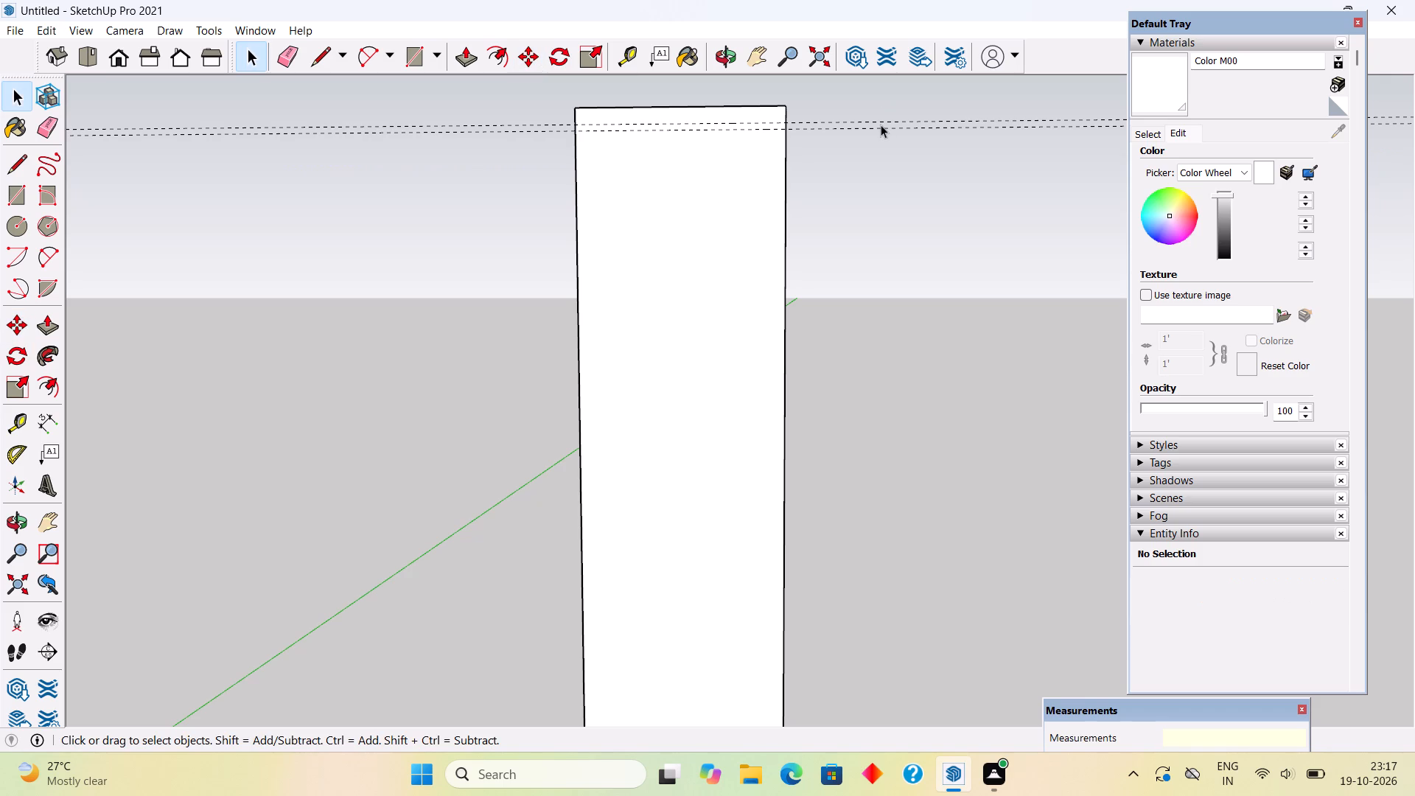
{"action": "left_click", "coordinate": [881, 125]}
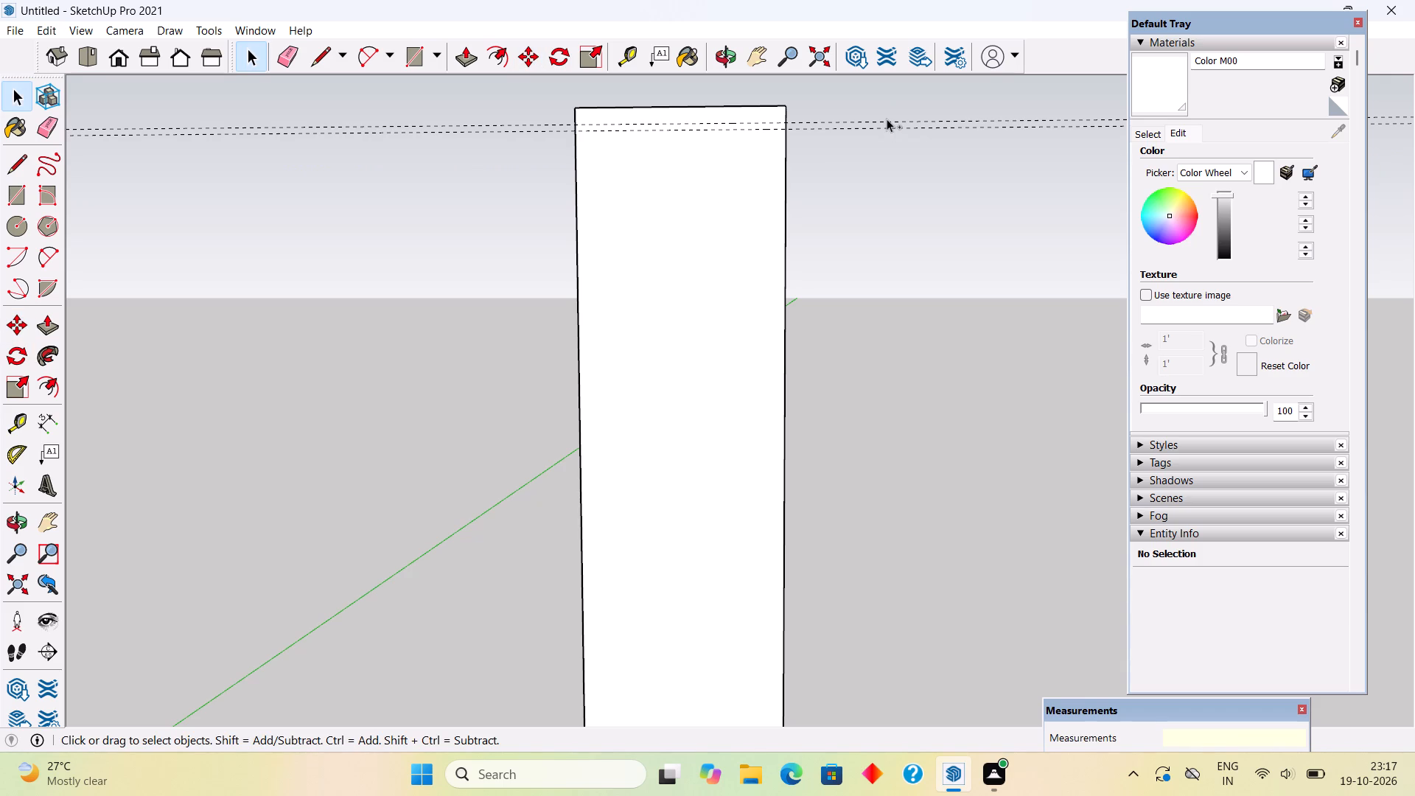
{"action": "left_click", "coordinate": [889, 120], "text": "ctrl"}
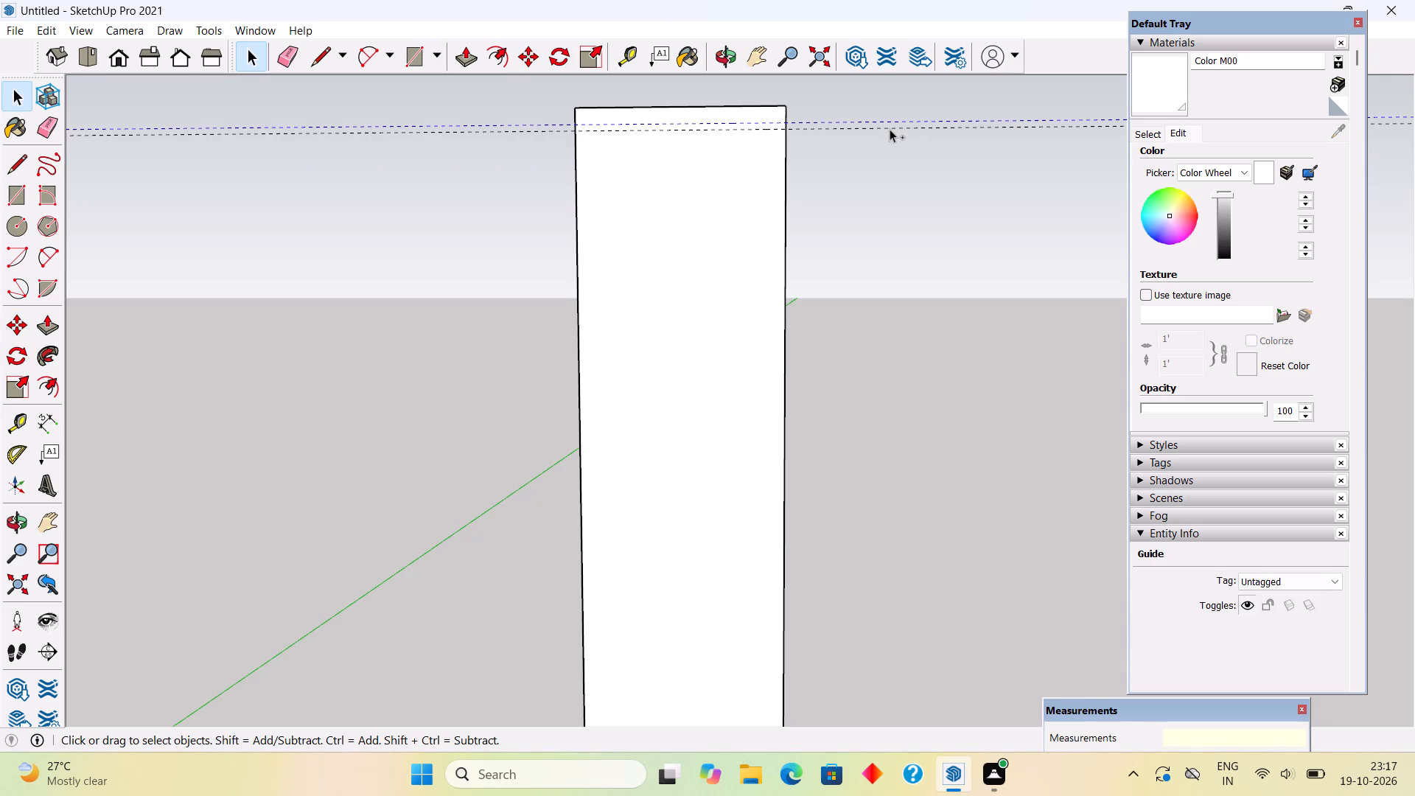
{"action": "left_click", "coordinate": [893, 126], "text": "ctrl"}
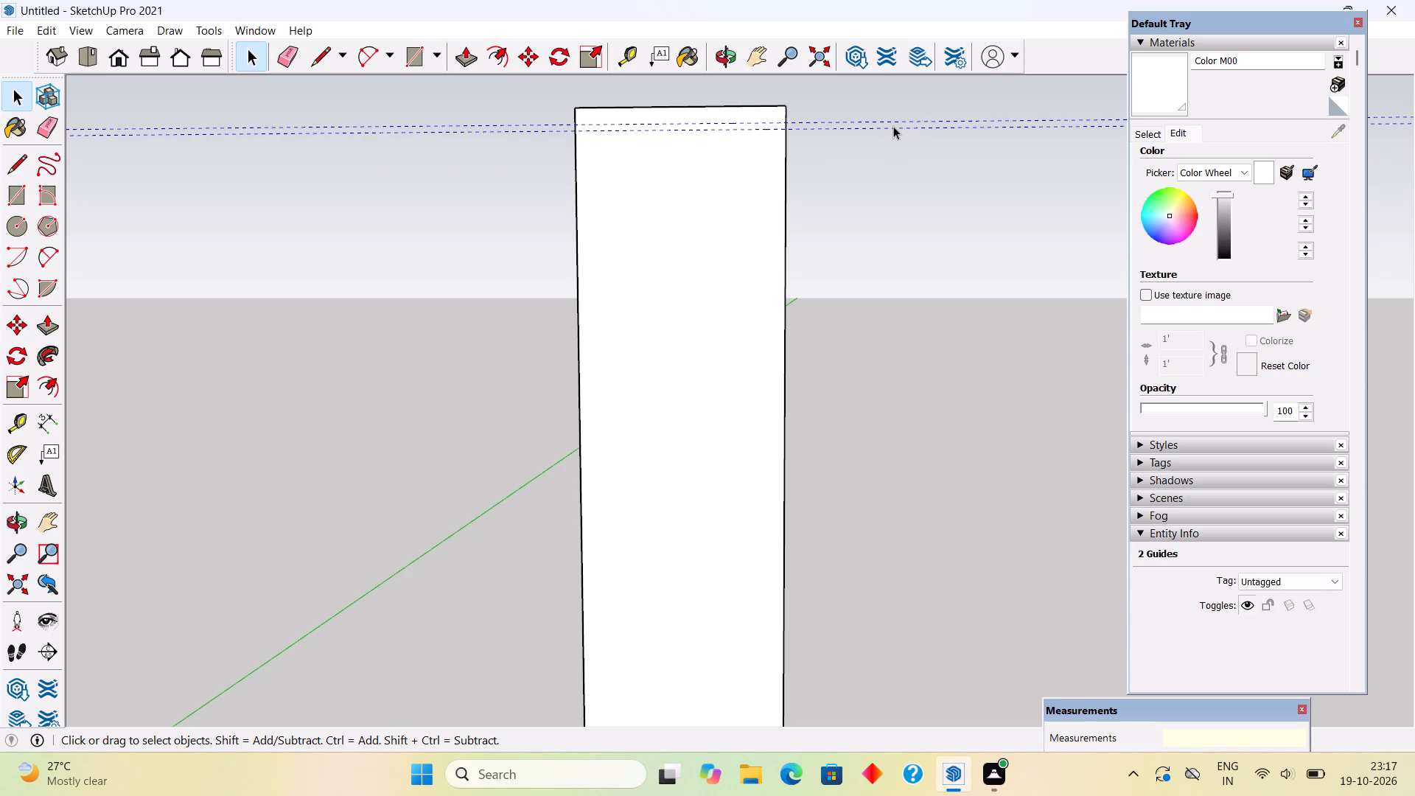
{"action": "key", "text": "m"}
{"action": "left_click", "coordinate": [893, 126]}
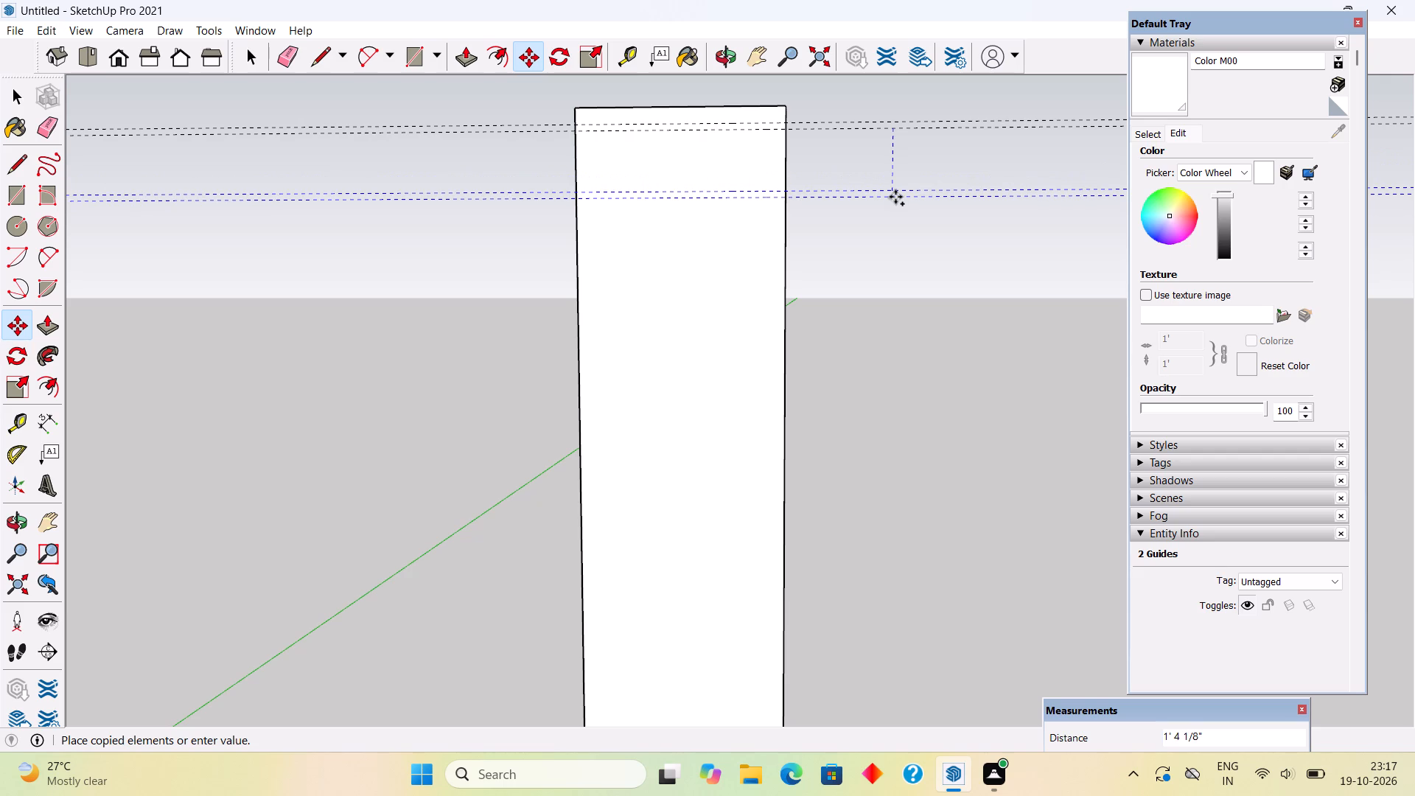
{"action": "key", "text": "9"}
{"action": "key", "text": "shift+quotedbl"}
{"action": "key", "text": "Return"}
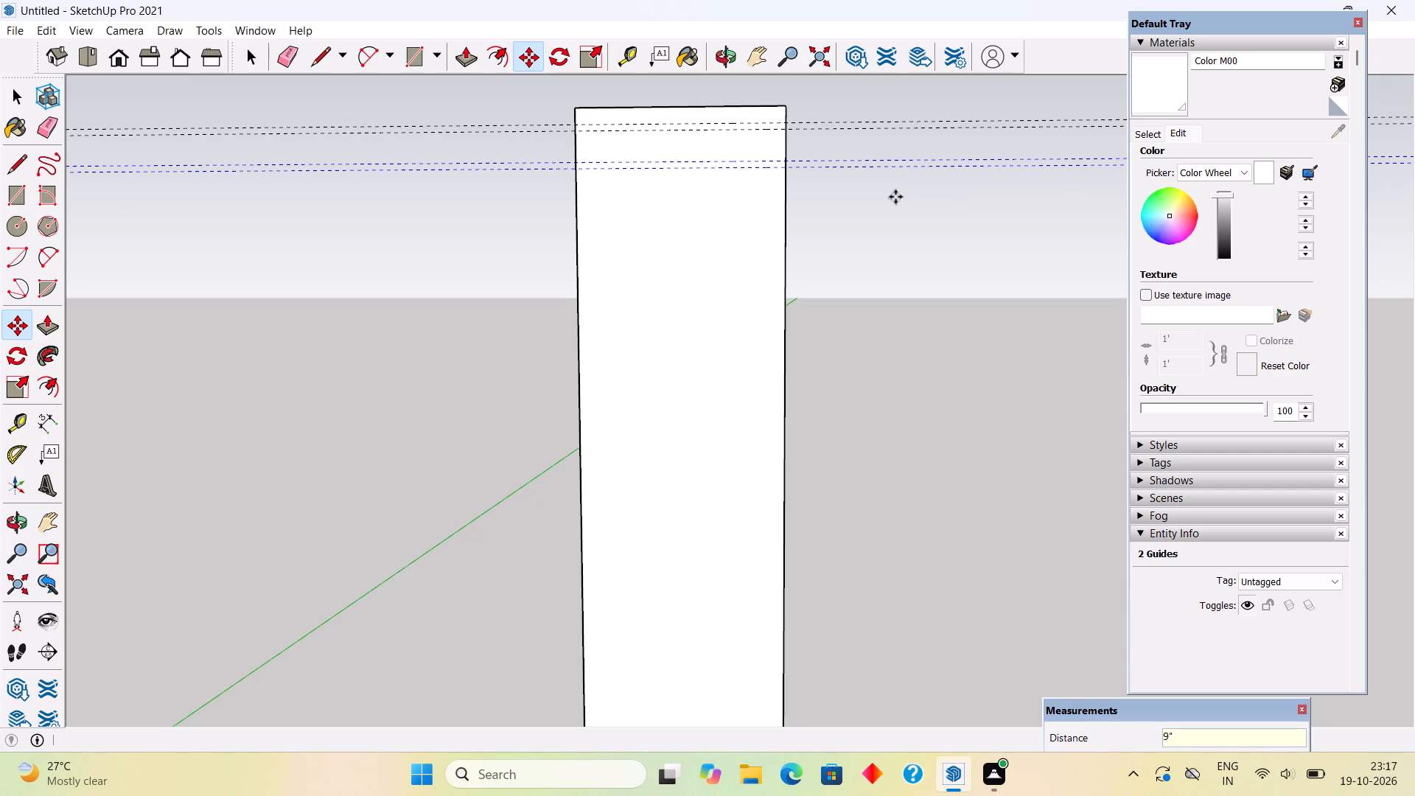
{"action": "key", "text": "x"}
{"action": "type", "text": "30"}
{"action": "key", "text": "Return"}
{"action": "scroll", "coordinate": [895, 197], "scroll_direction": "down", "scroll_amount": 6}
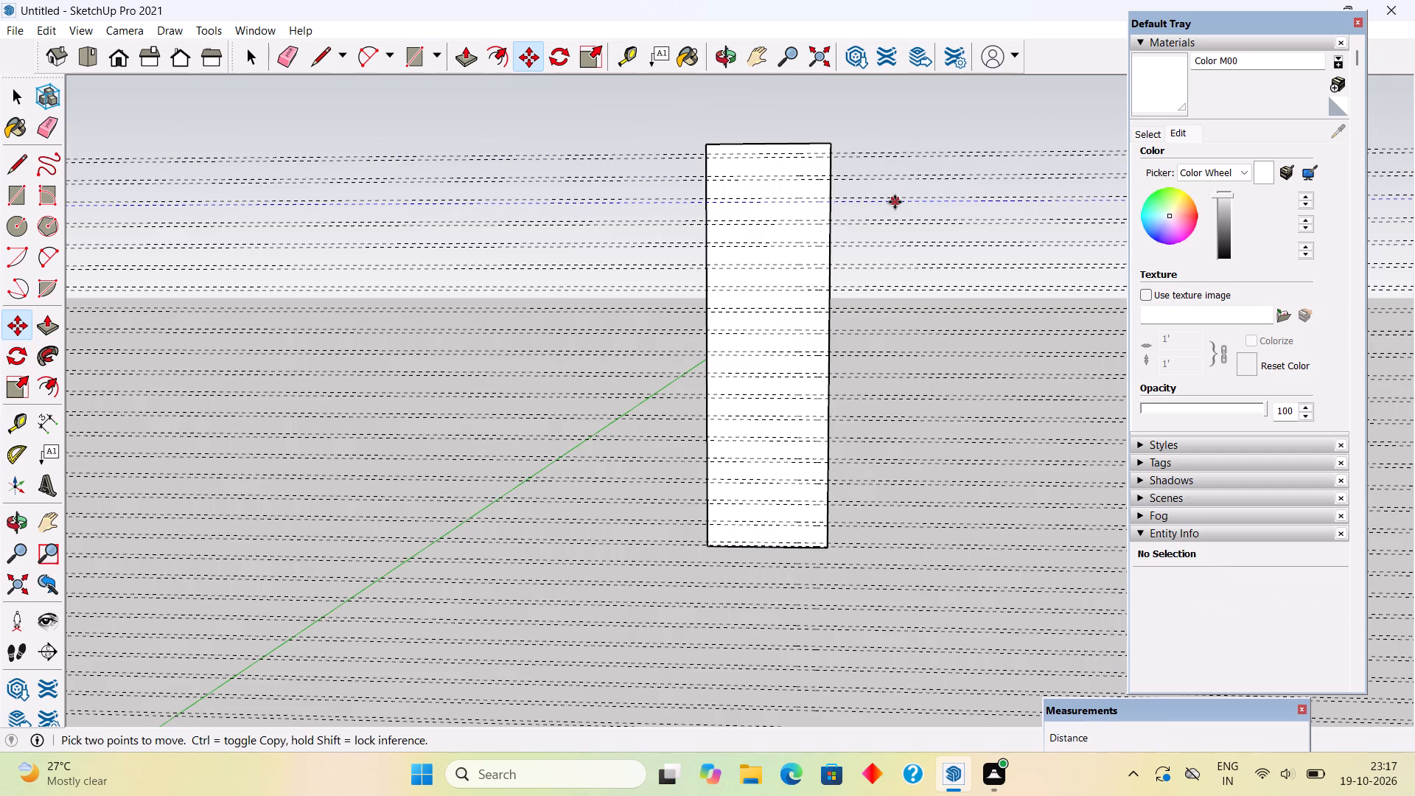
{"action": "key", "text": "space"}
Delete all the surplus guides that lie below the panel's bottom edge.
{"action": "scroll", "coordinate": [839, 139], "scroll_direction": "down", "scroll_amount": 7}
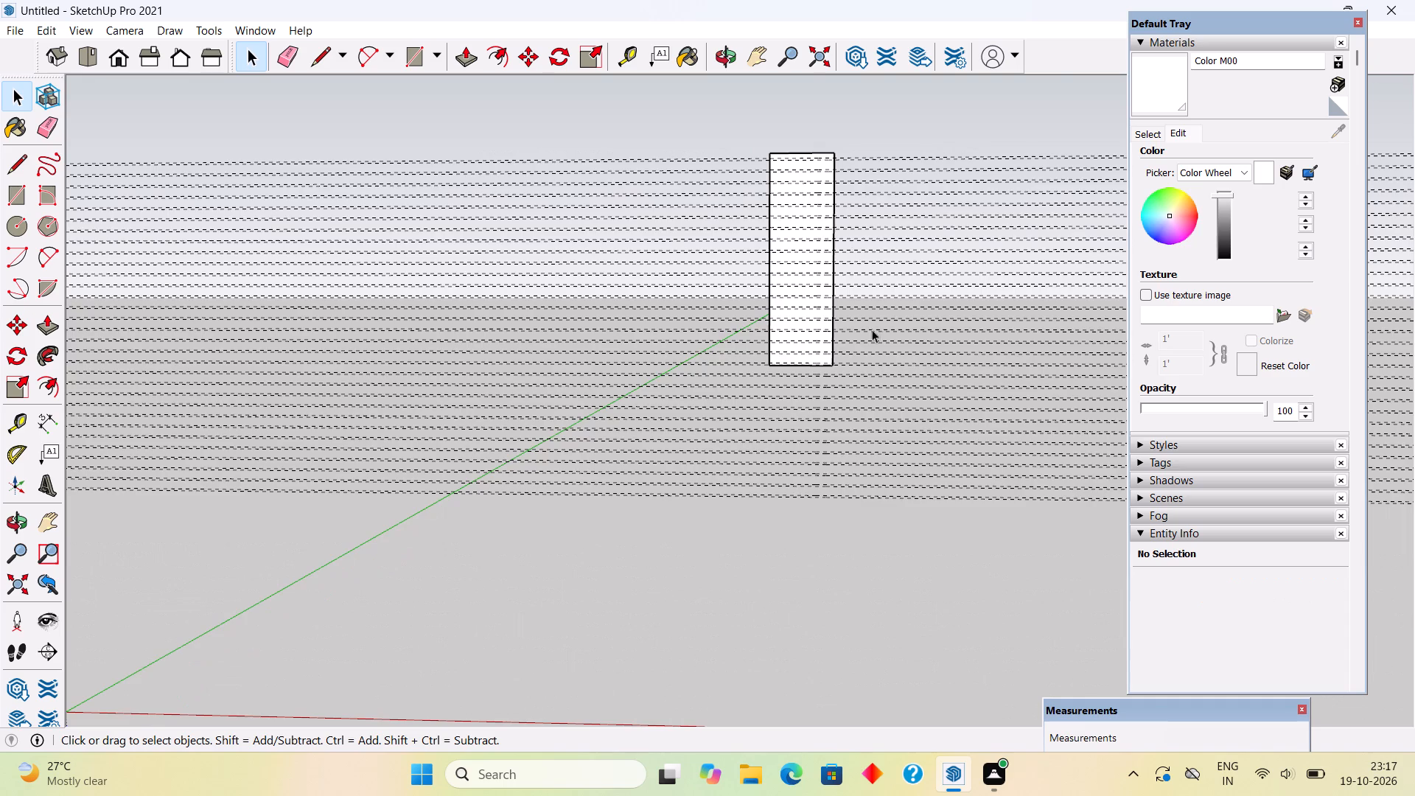
{"action": "scroll", "coordinate": [907, 496], "scroll_direction": "up", "scroll_amount": 7}
{"action": "left_click_drag", "start_coordinate": [906, 509], "coordinate": [775, 287]}
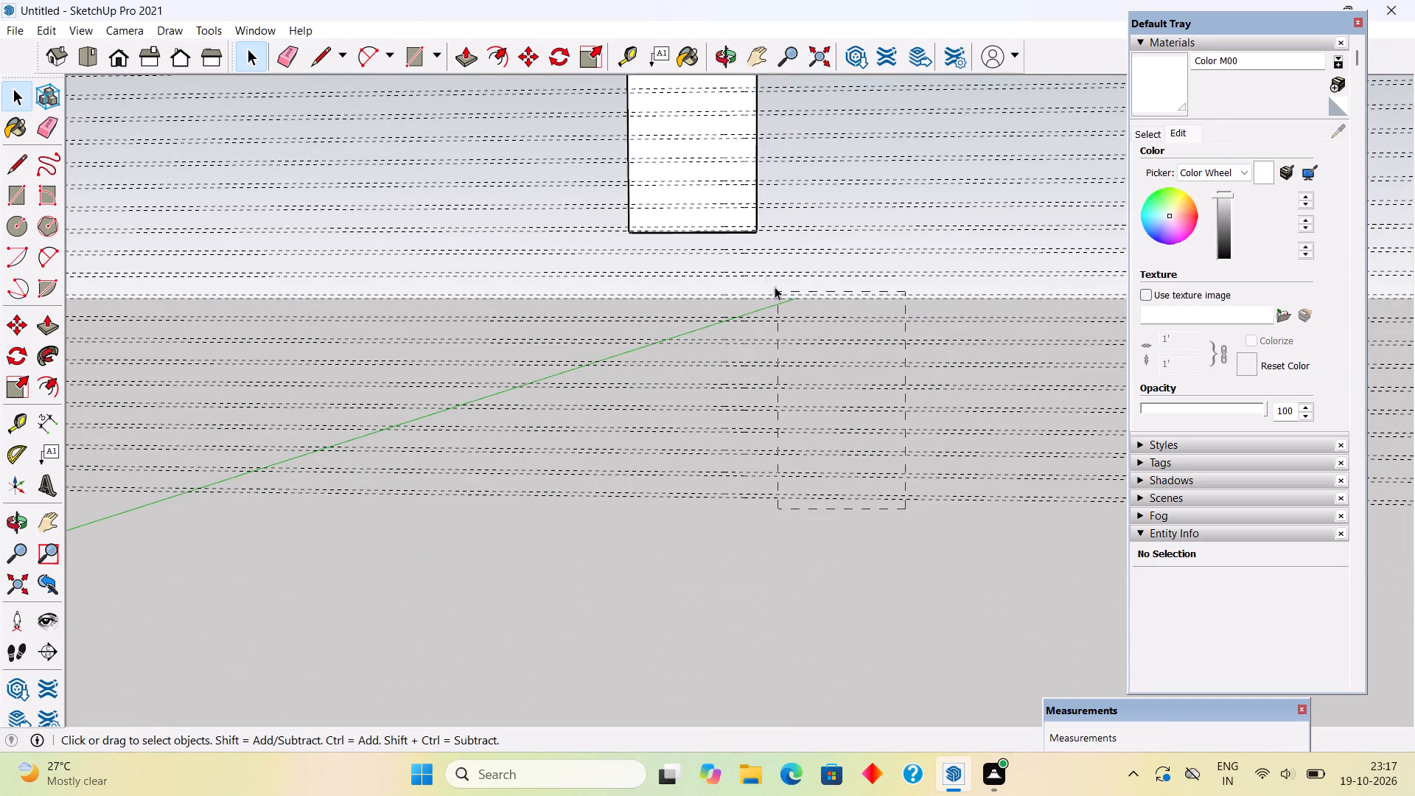
{"action": "left_click_drag", "start_coordinate": [775, 287], "coordinate": [735, 242]}
{"action": "key", "text": "Delete"}
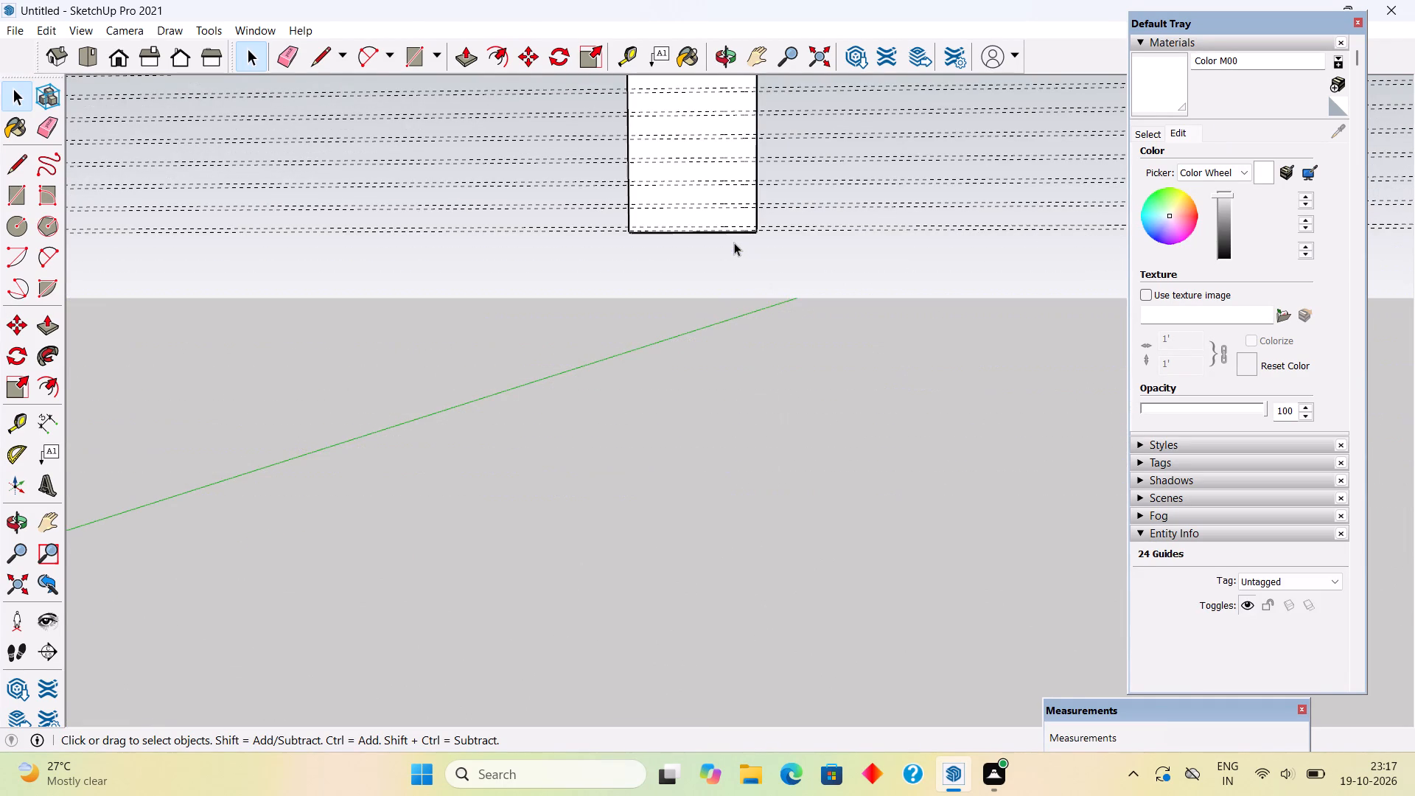
Inside the panel group, draw 1 1/2" by 4' 3" rectangles across the front face between each of the five uppermost guide pairs.
{"action": "scroll", "coordinate": [734, 242], "scroll_direction": "down", "scroll_amount": 15}
{"action": "scroll", "coordinate": [695, 125], "scroll_direction": "up", "scroll_amount": 11}
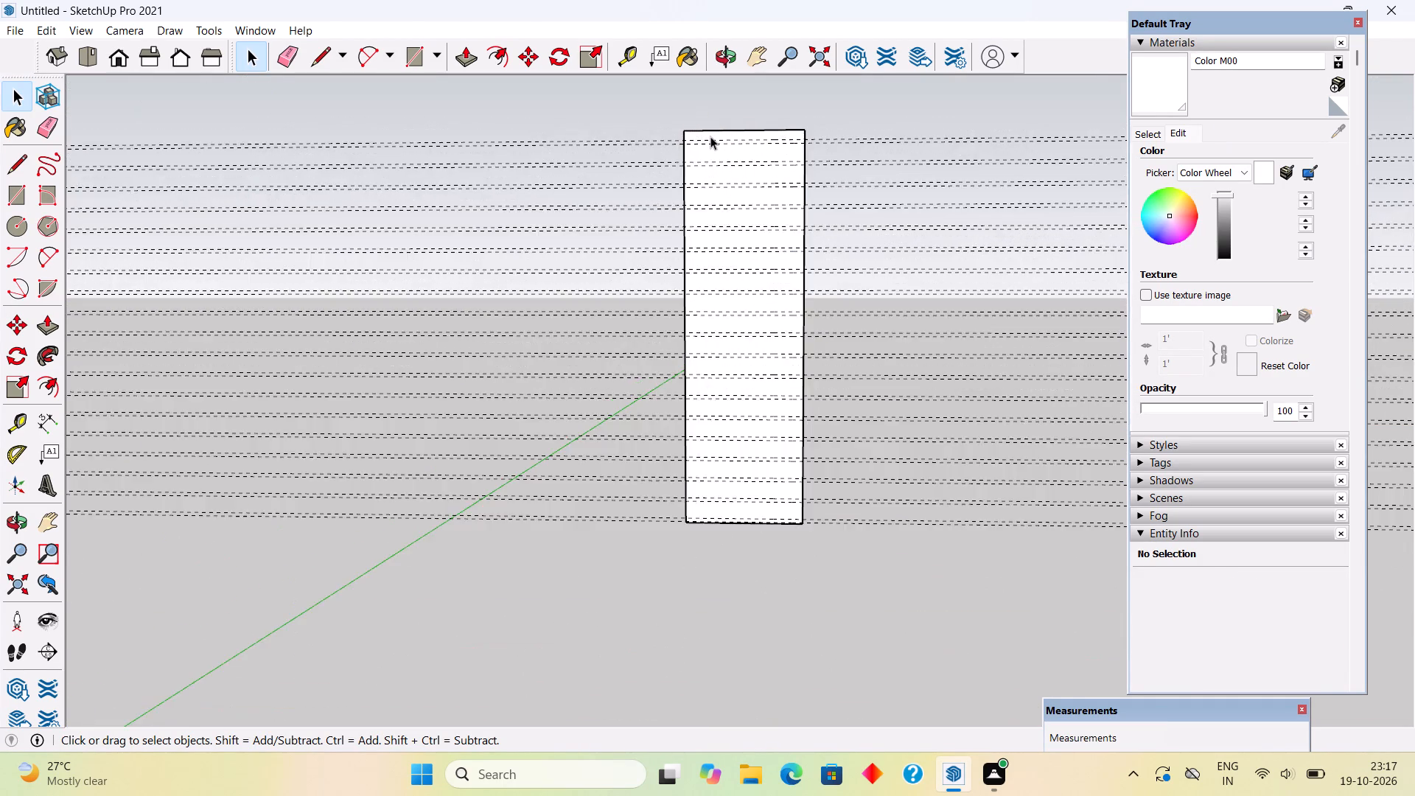
{"action": "scroll", "coordinate": [710, 136], "scroll_direction": "up", "scroll_amount": 3}
{"action": "triple_click", "coordinate": [713, 154]}
{"action": "scroll", "coordinate": [719, 142], "scroll_direction": "up", "scroll_amount": 6}
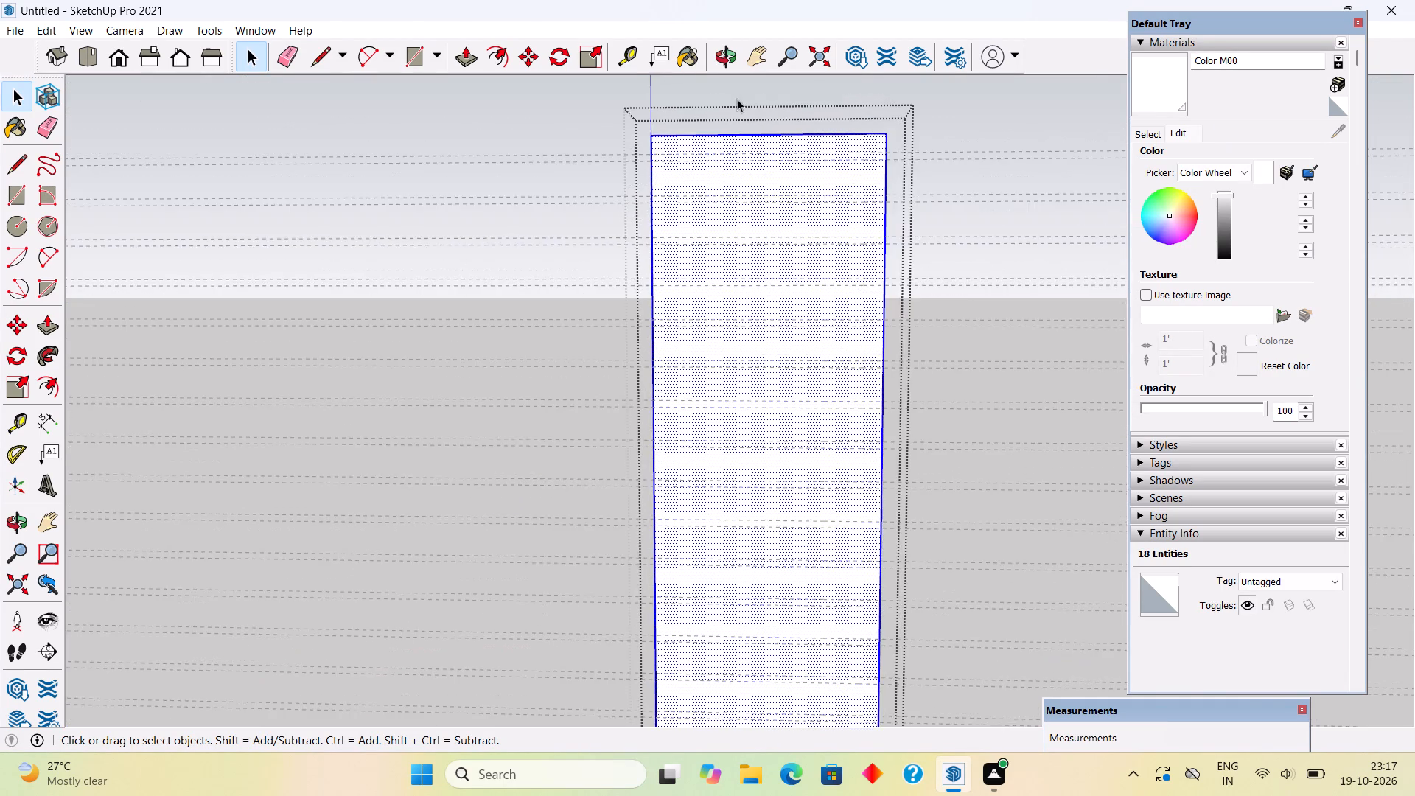
{"action": "scroll", "coordinate": [737, 99], "scroll_direction": "up", "scroll_amount": 2}
{"action": "key", "text": "r"}
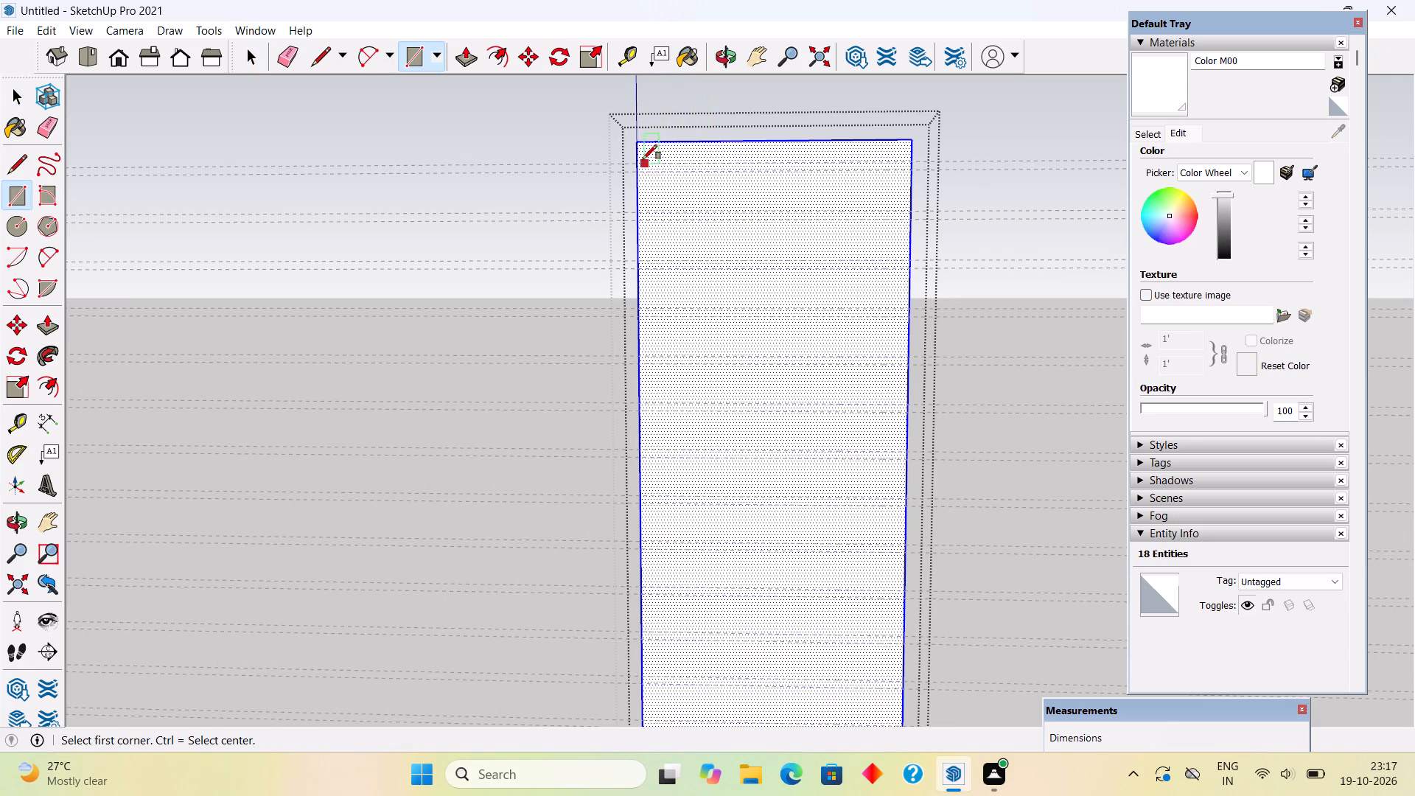
{"action": "left_click", "coordinate": [635, 159]}
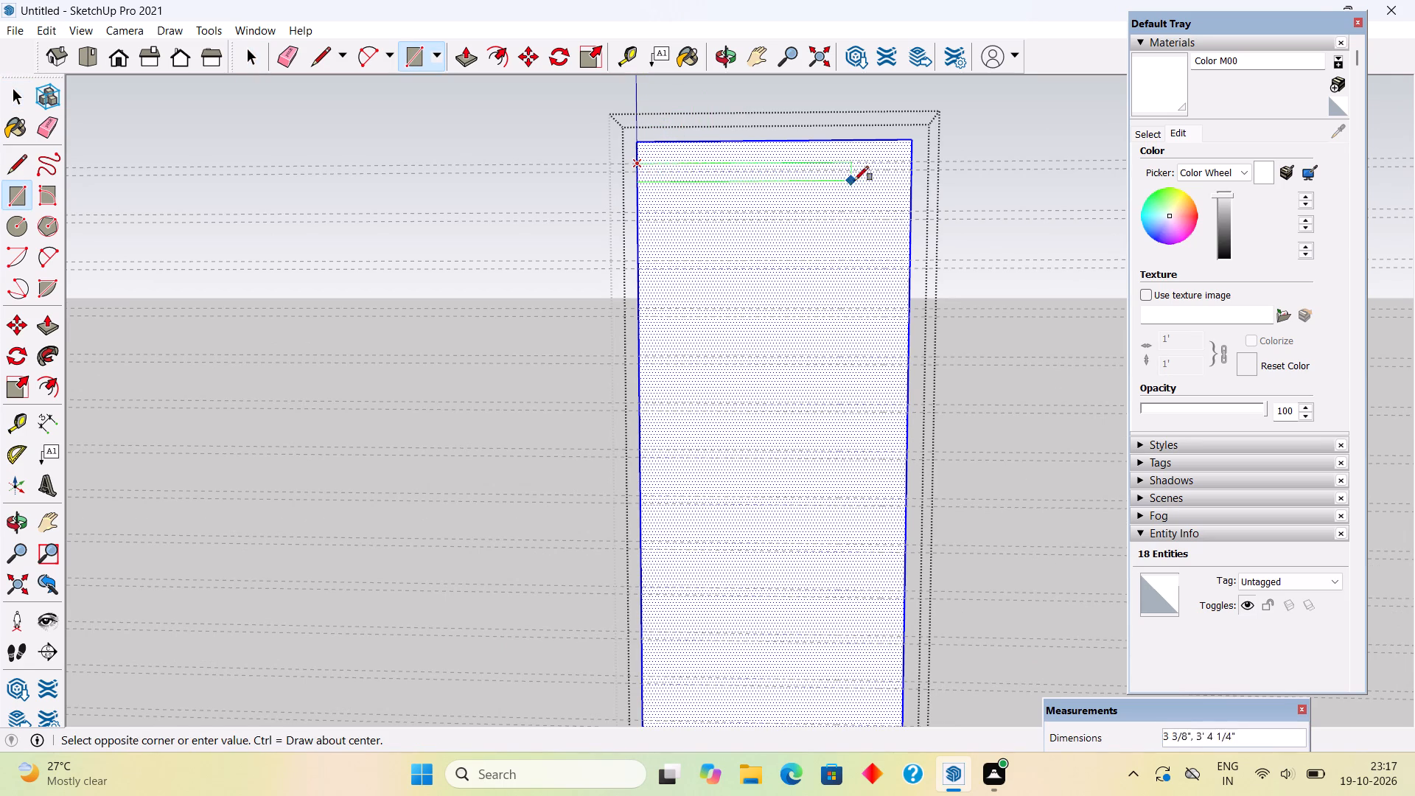
{"action": "left_click", "coordinate": [911, 170]}
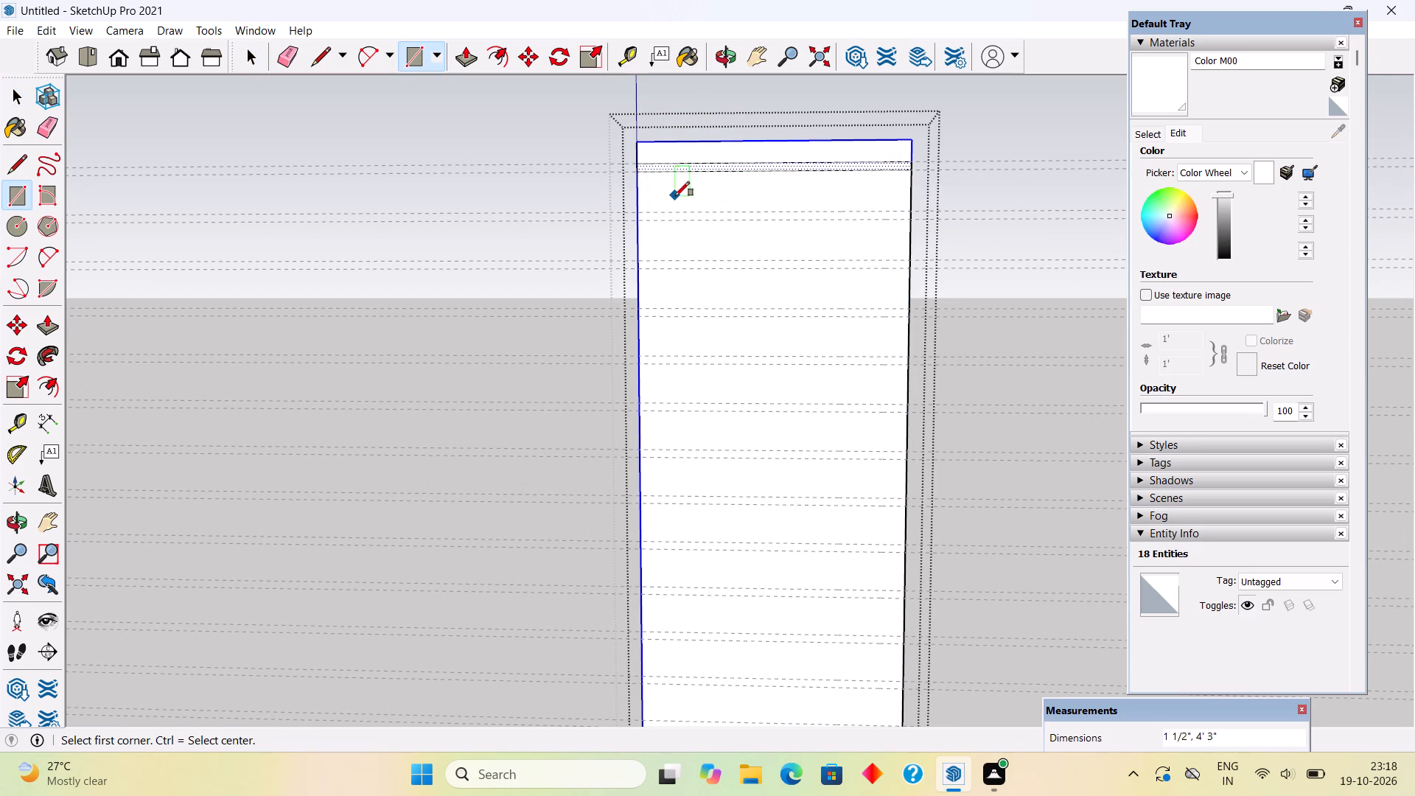
{"action": "left_click", "coordinate": [635, 214]}
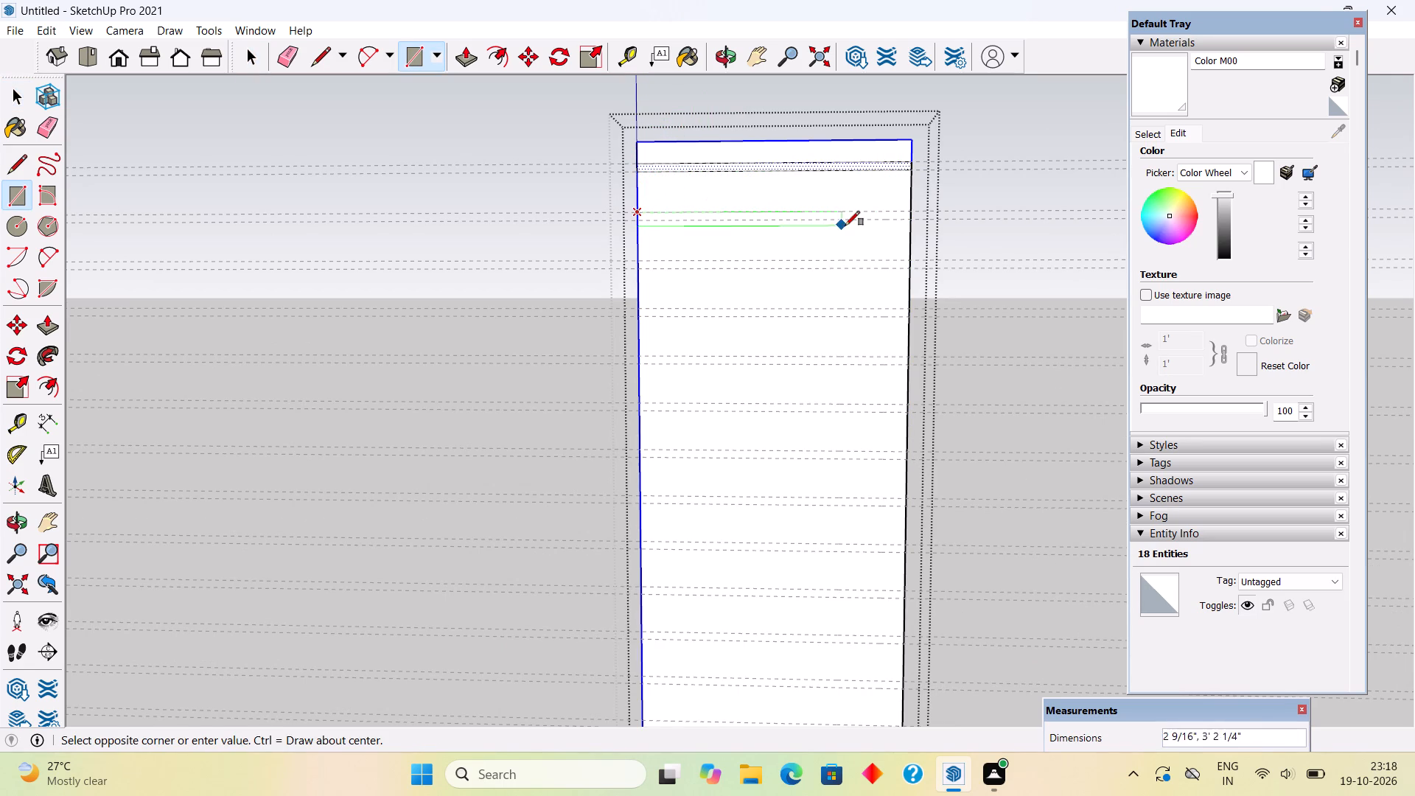
{"action": "left_click", "coordinate": [912, 222]}
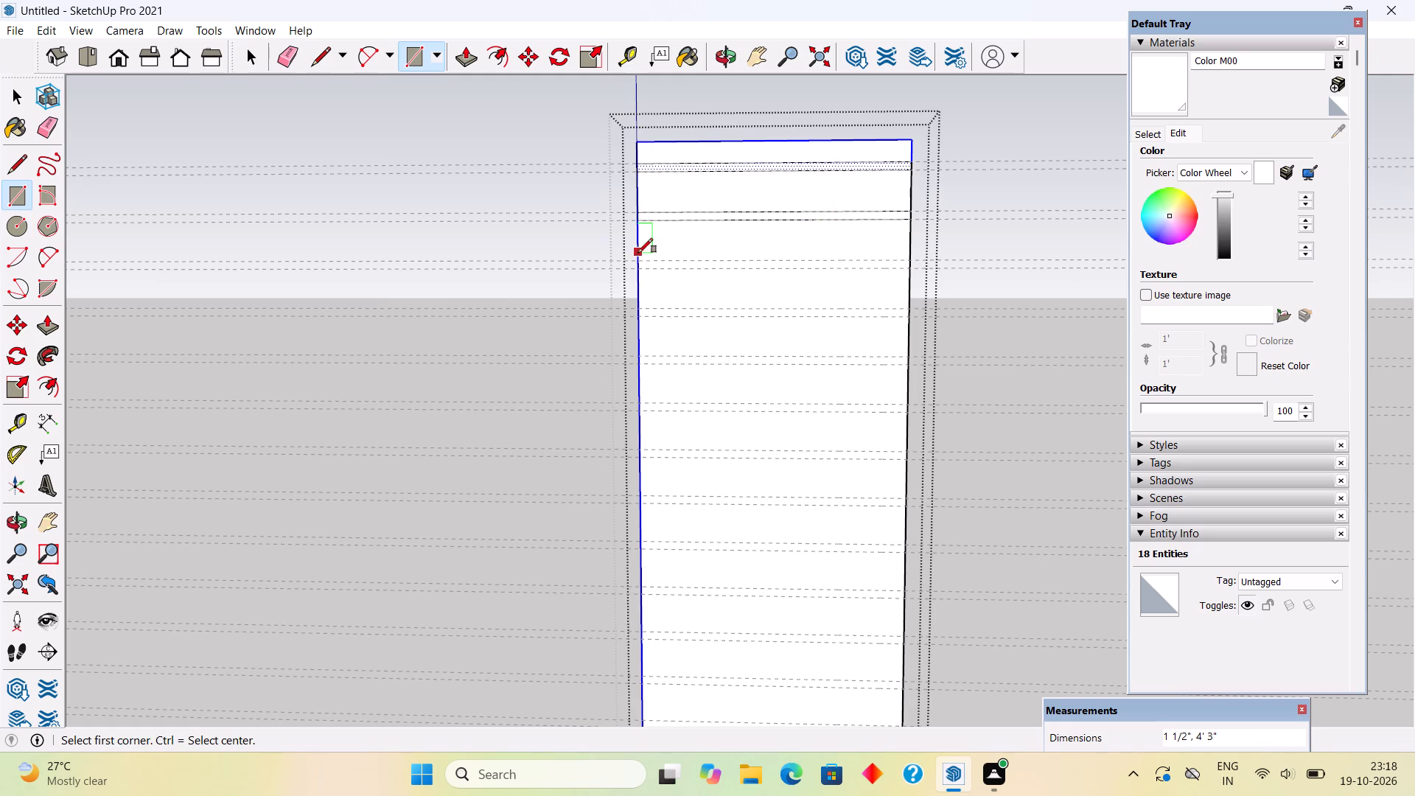
{"action": "left_click", "coordinate": [641, 259]}
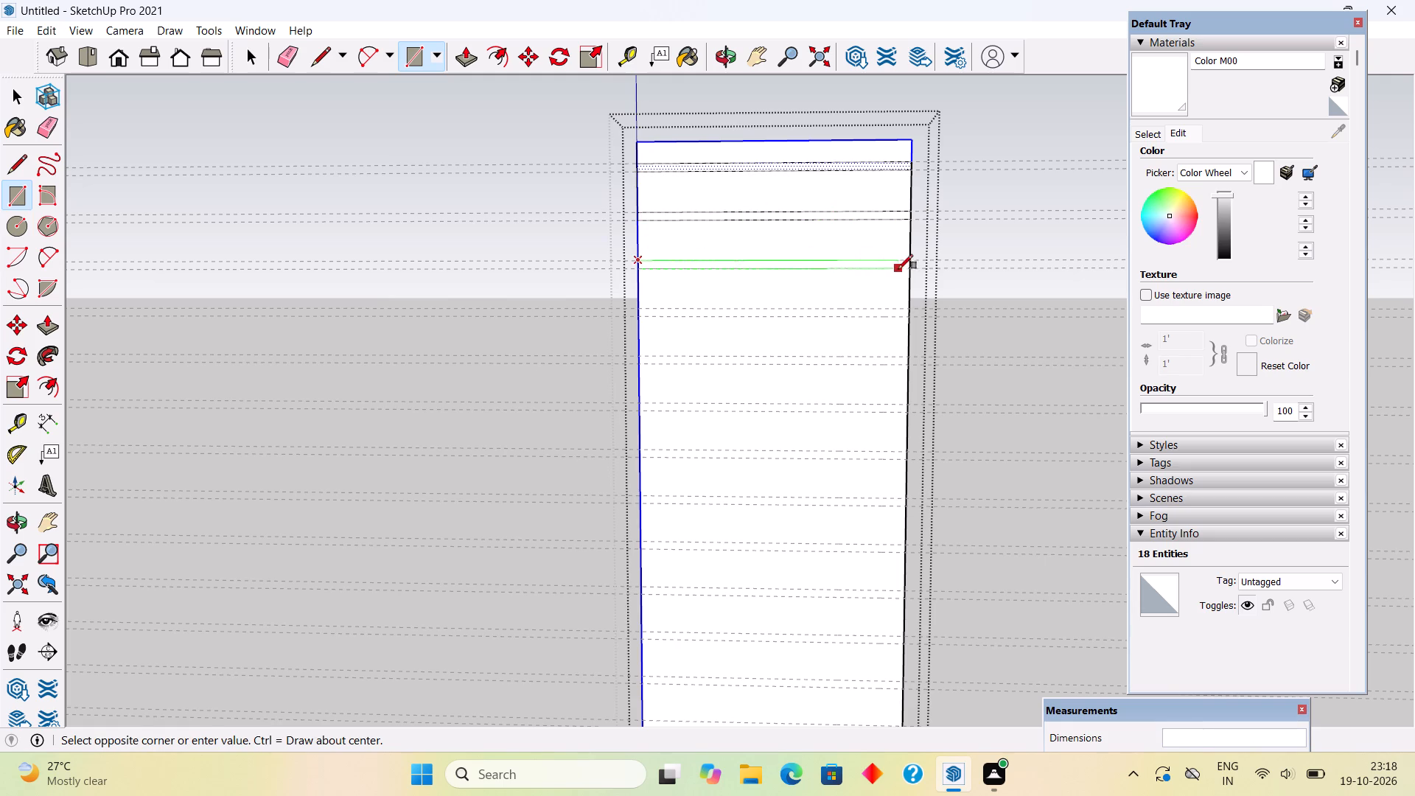
{"action": "left_click", "coordinate": [914, 271]}
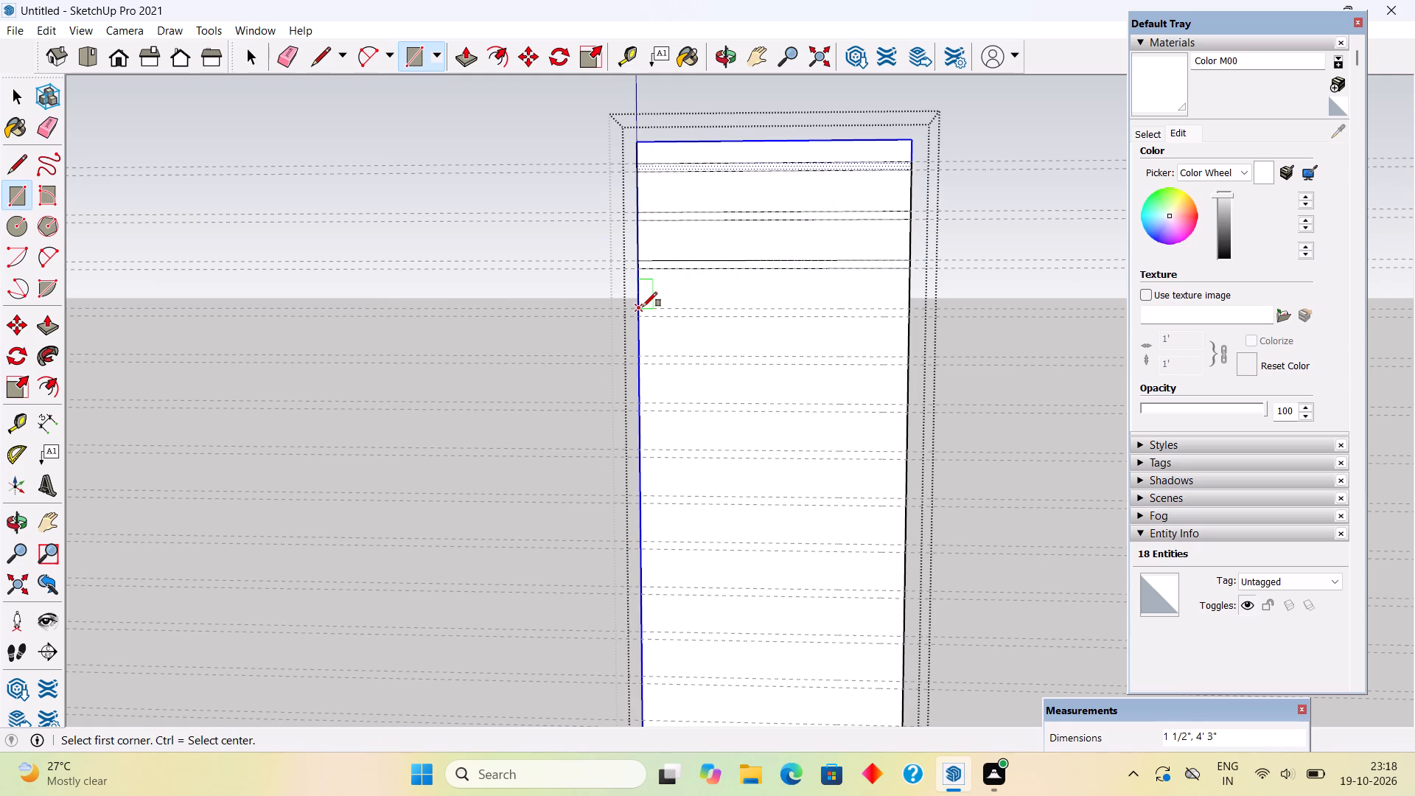
{"action": "left_click", "coordinate": [643, 307]}
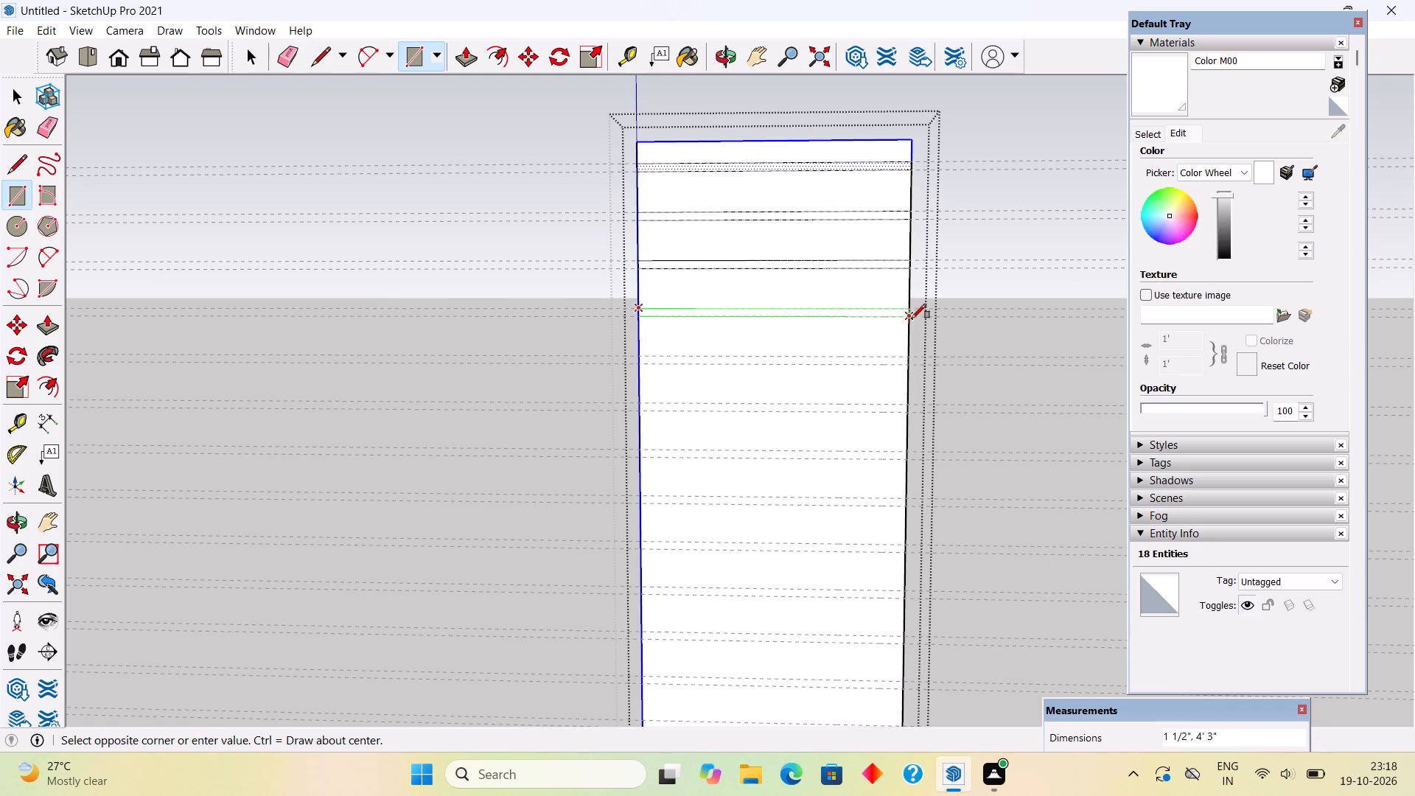
{"action": "left_click", "coordinate": [913, 318]}
{"action": "left_click", "coordinate": [642, 356]}
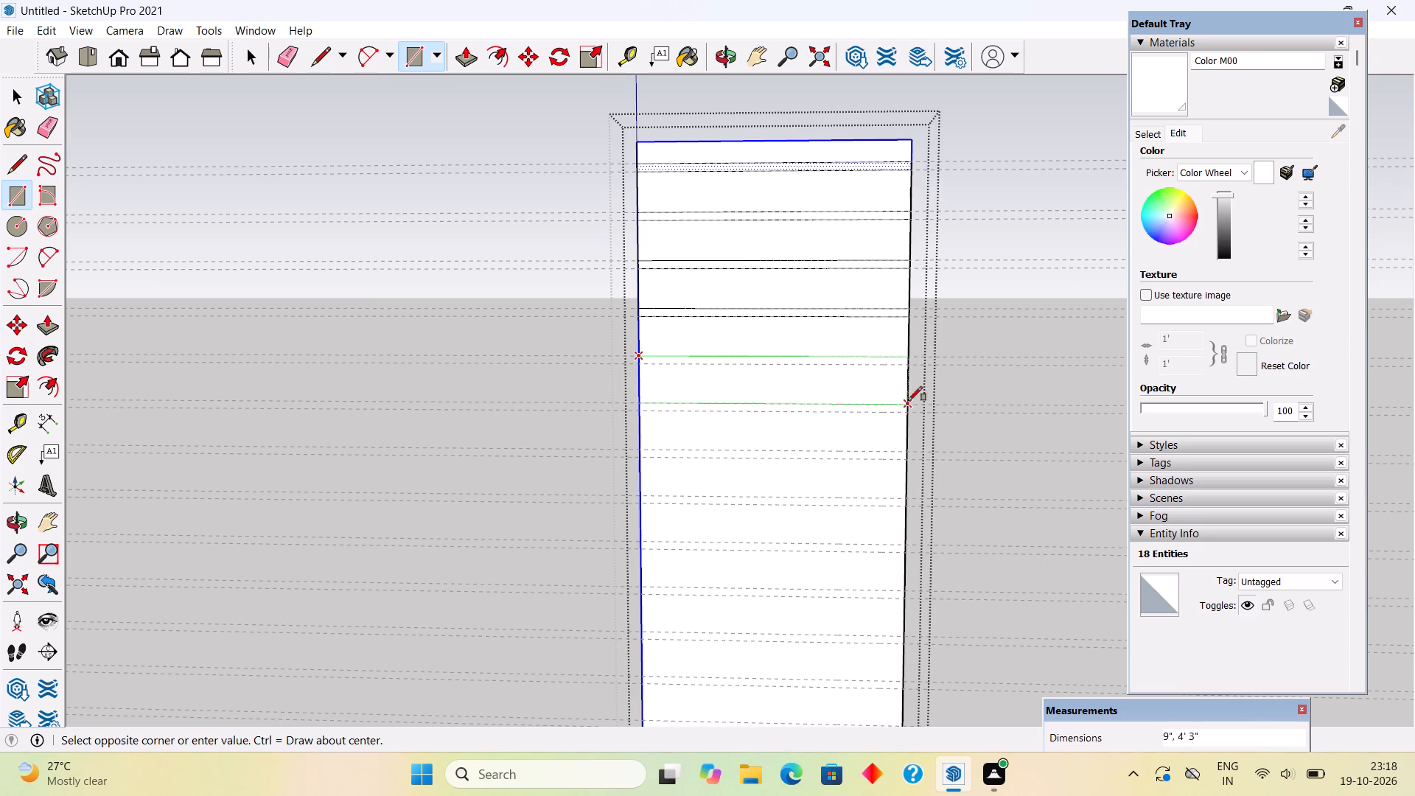
{"action": "left_click", "coordinate": [909, 365]}
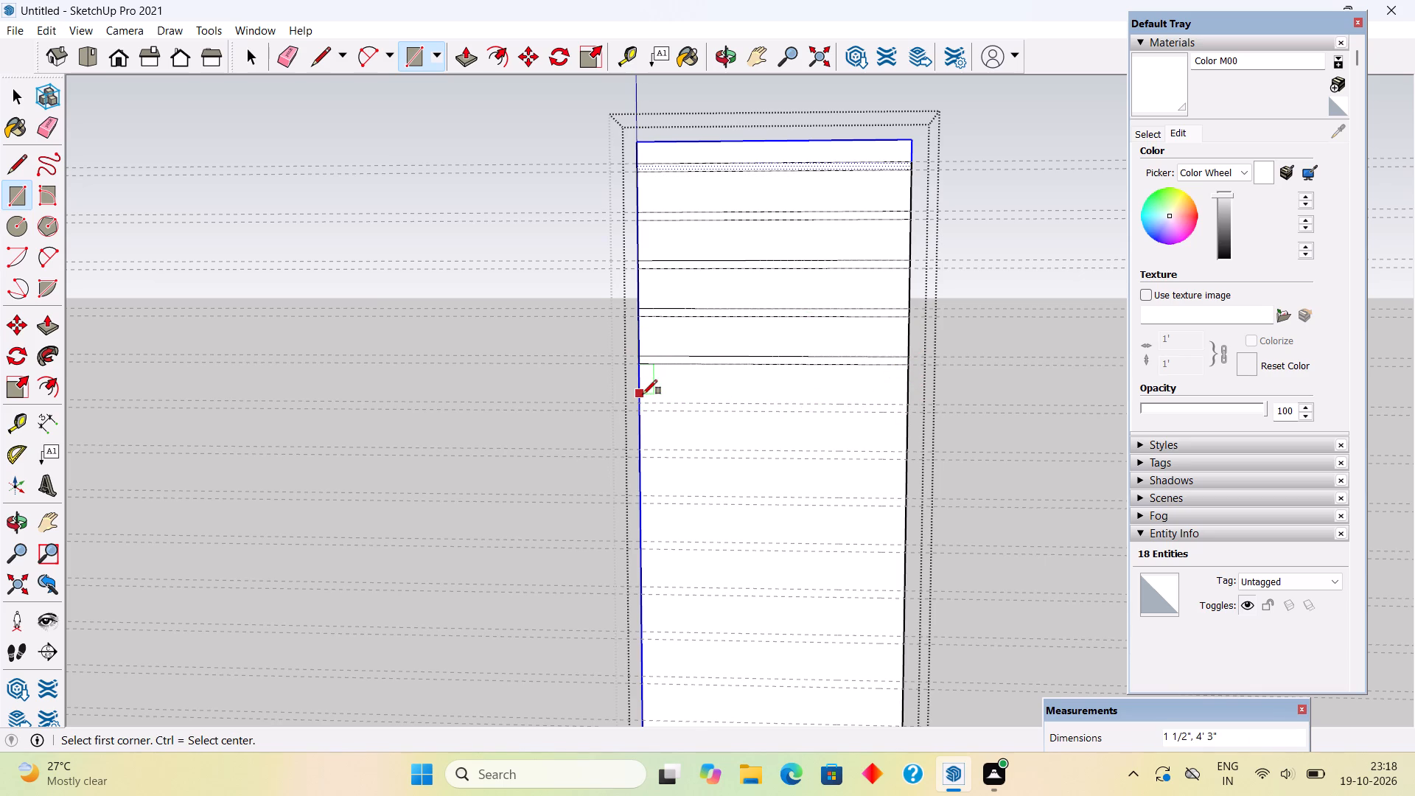
Draw 1 1/2" by 4' 3" rectangles across the panel's front face between the sixth to ninth guide pairs from the top.
{"action": "left_click", "coordinate": [644, 402]}
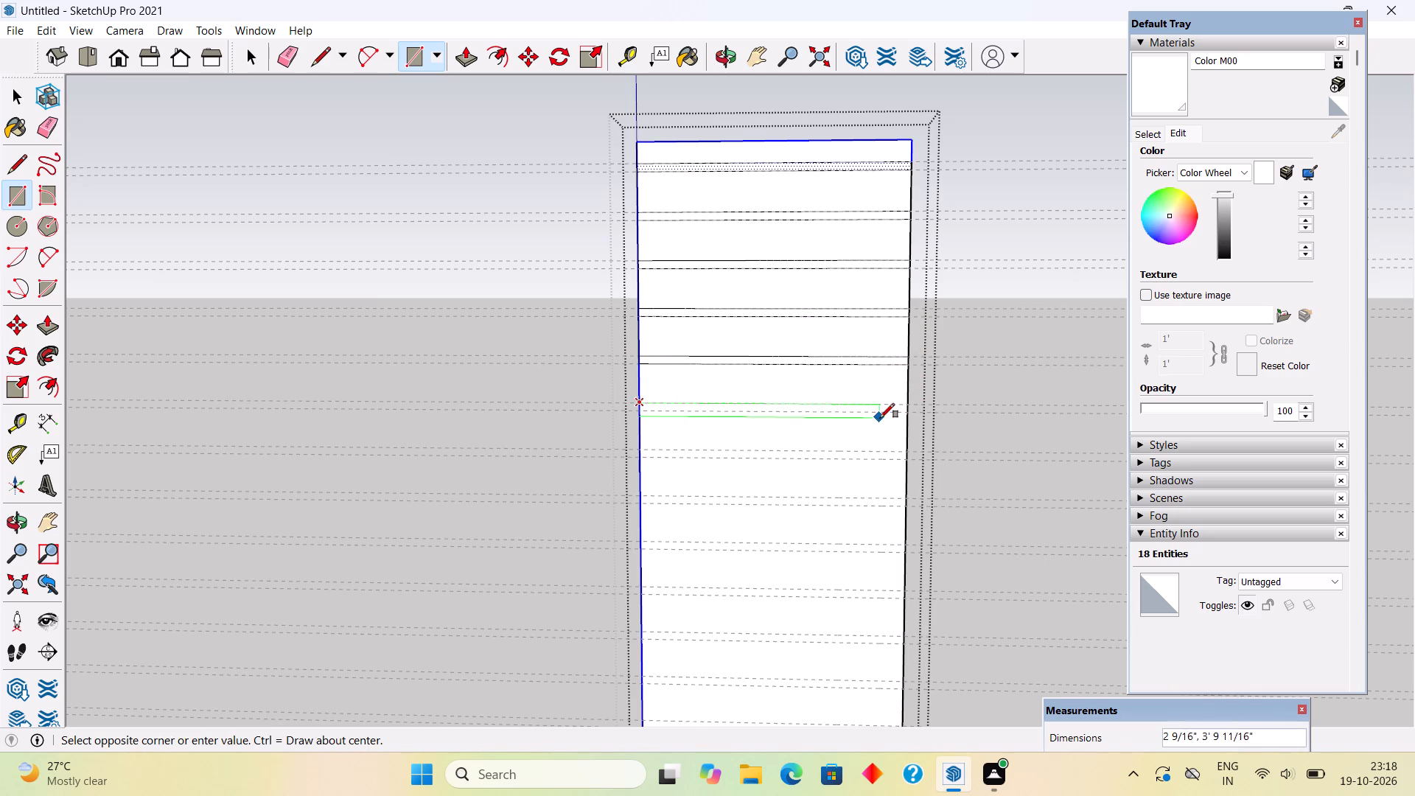
{"action": "left_click", "coordinate": [905, 416]}
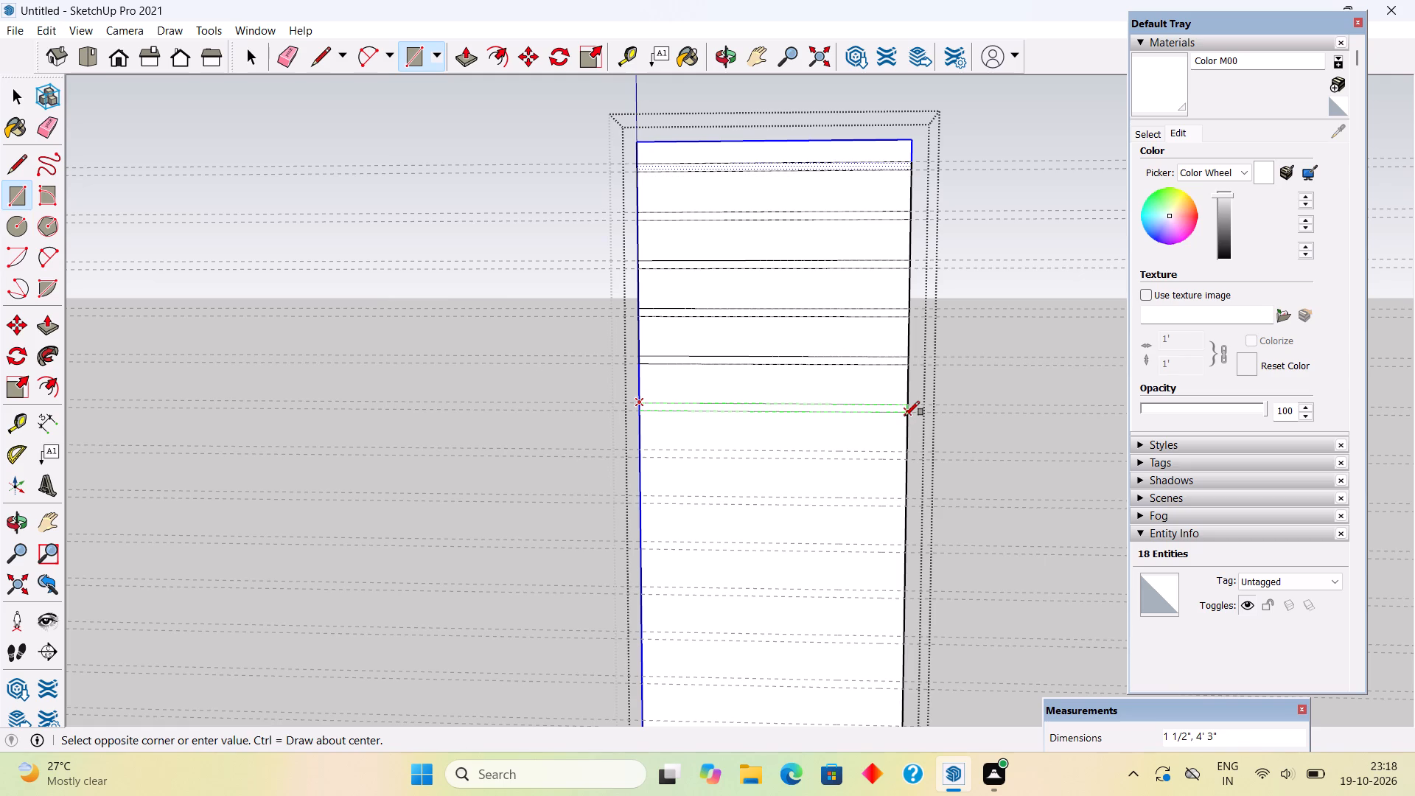
{"action": "left_click", "coordinate": [641, 451]}
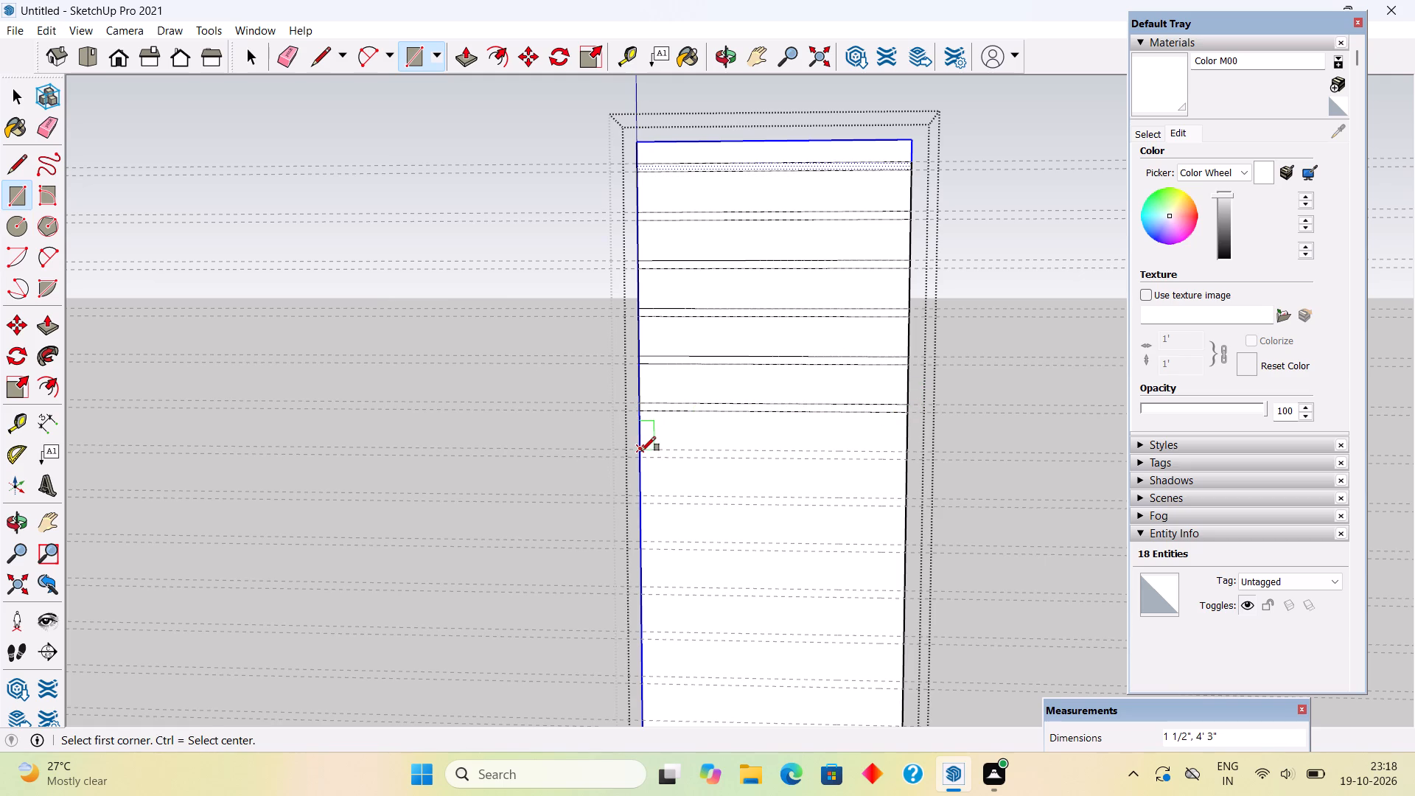
{"action": "left_click", "coordinate": [905, 464]}
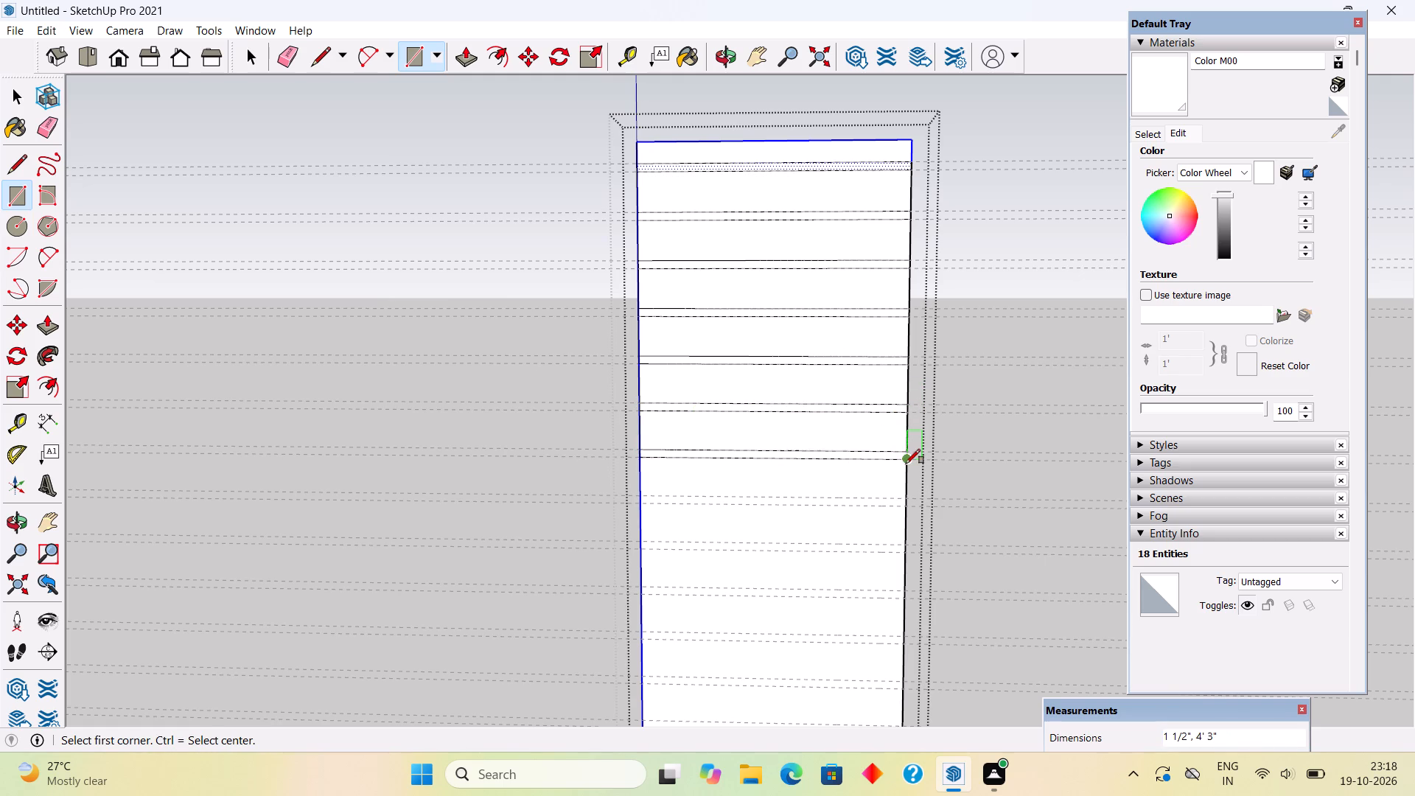
{"action": "left_click", "coordinate": [640, 493]}
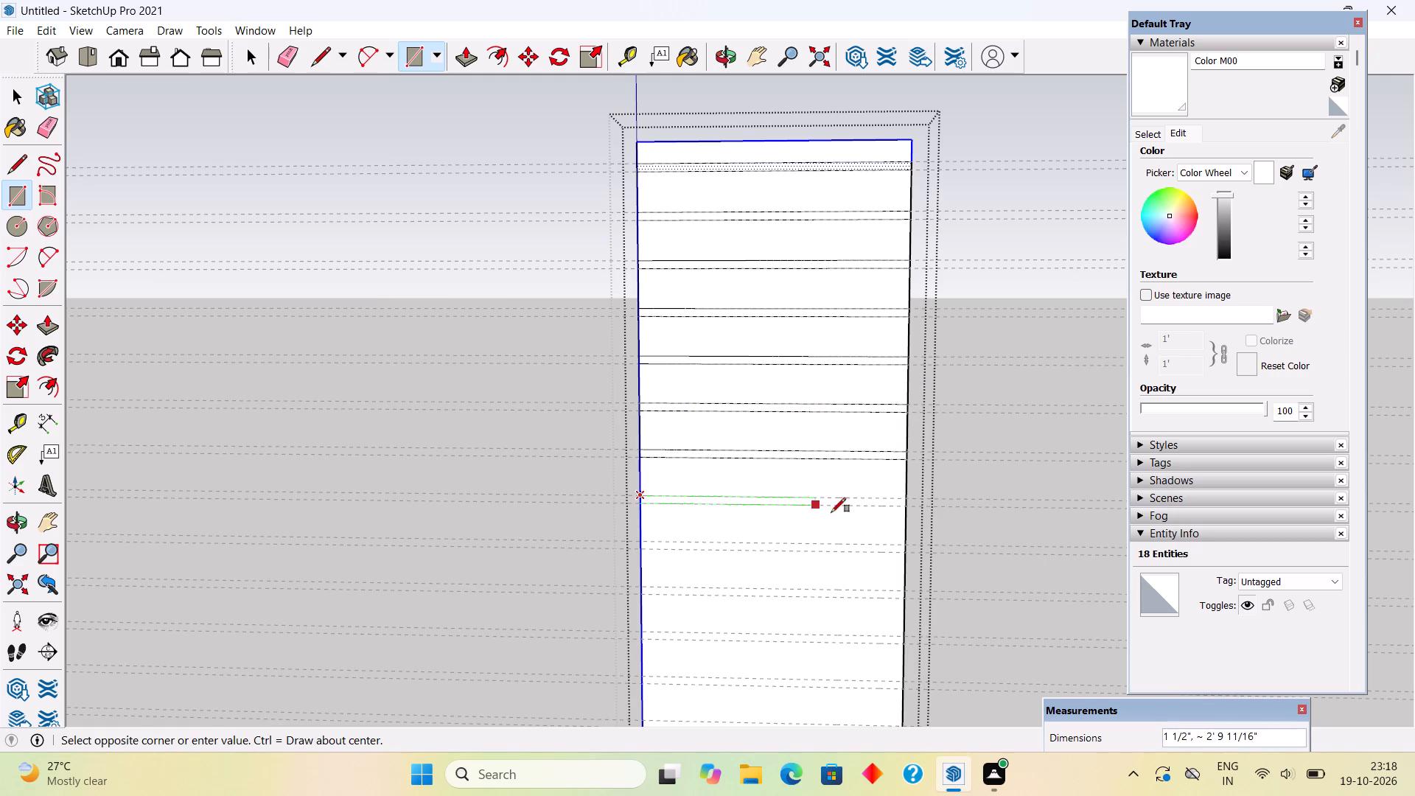
{"action": "left_click", "coordinate": [908, 504]}
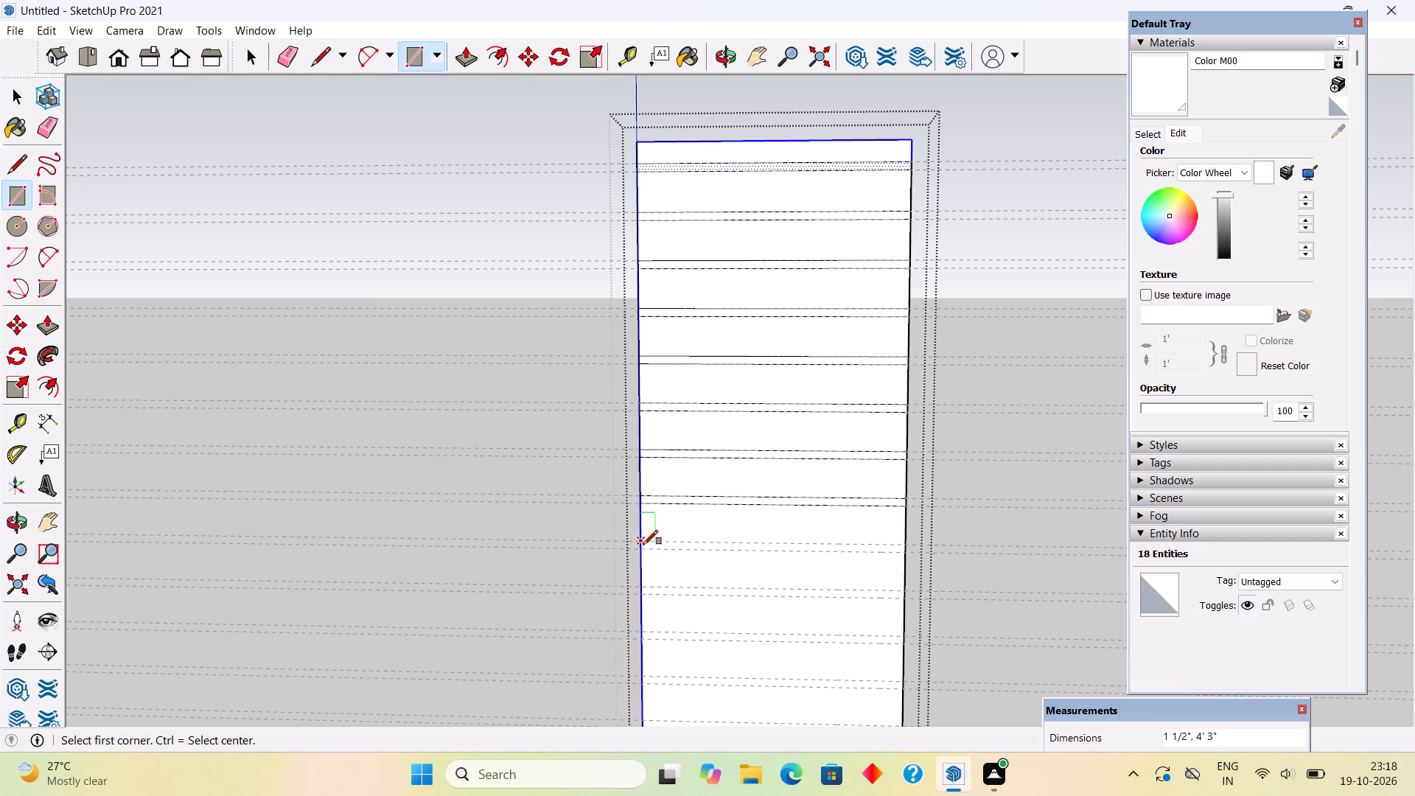
{"action": "left_click", "coordinate": [643, 542]}
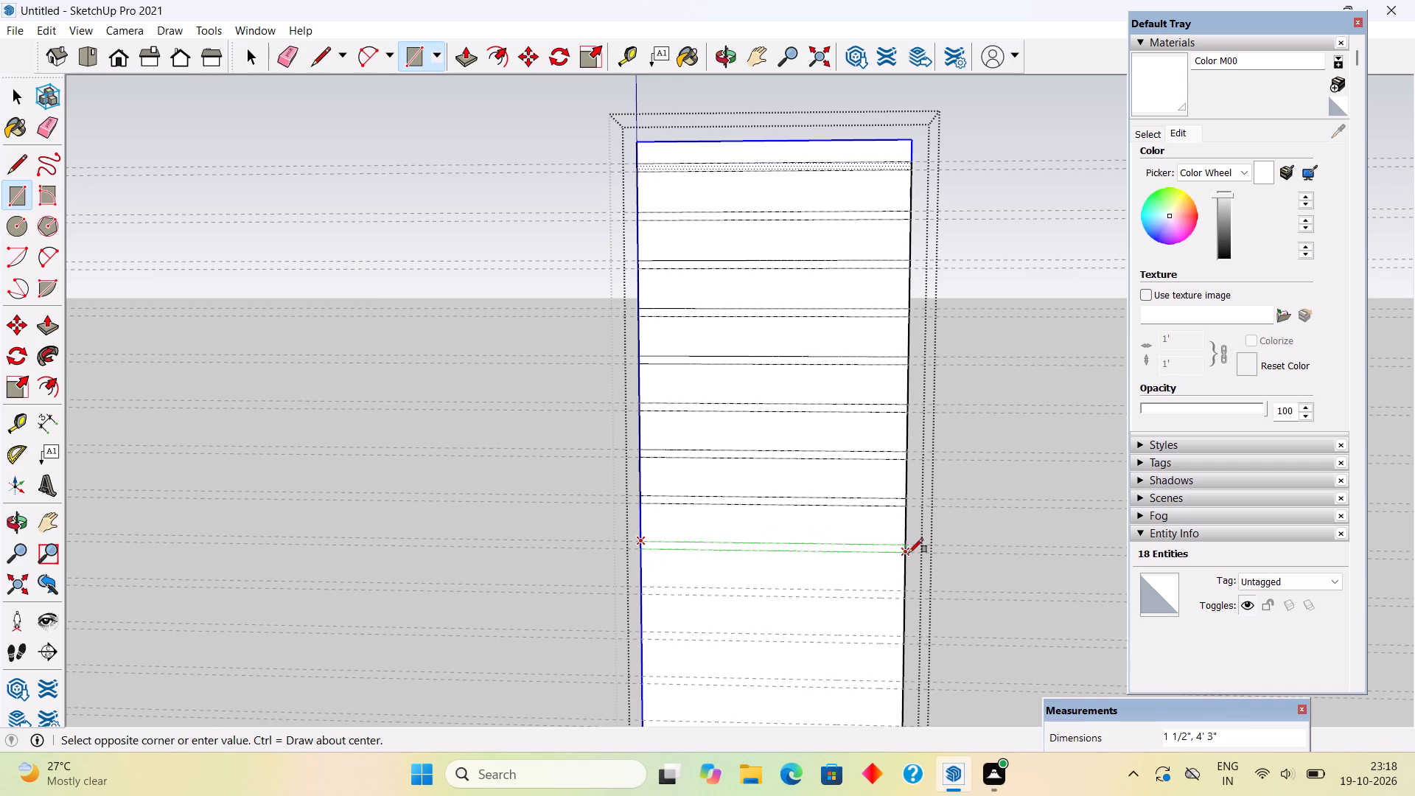
{"action": "left_click", "coordinate": [909, 552]}
Draw 1 1/2" by 4' 3" rectangles across the panel's front face between the tenth to thirteenth guide pairs from the top.
{"action": "scroll", "coordinate": [837, 327], "scroll_direction": "down", "scroll_amount": 8}
{"action": "scroll", "coordinate": [895, 672], "scroll_direction": "up", "scroll_amount": 3}
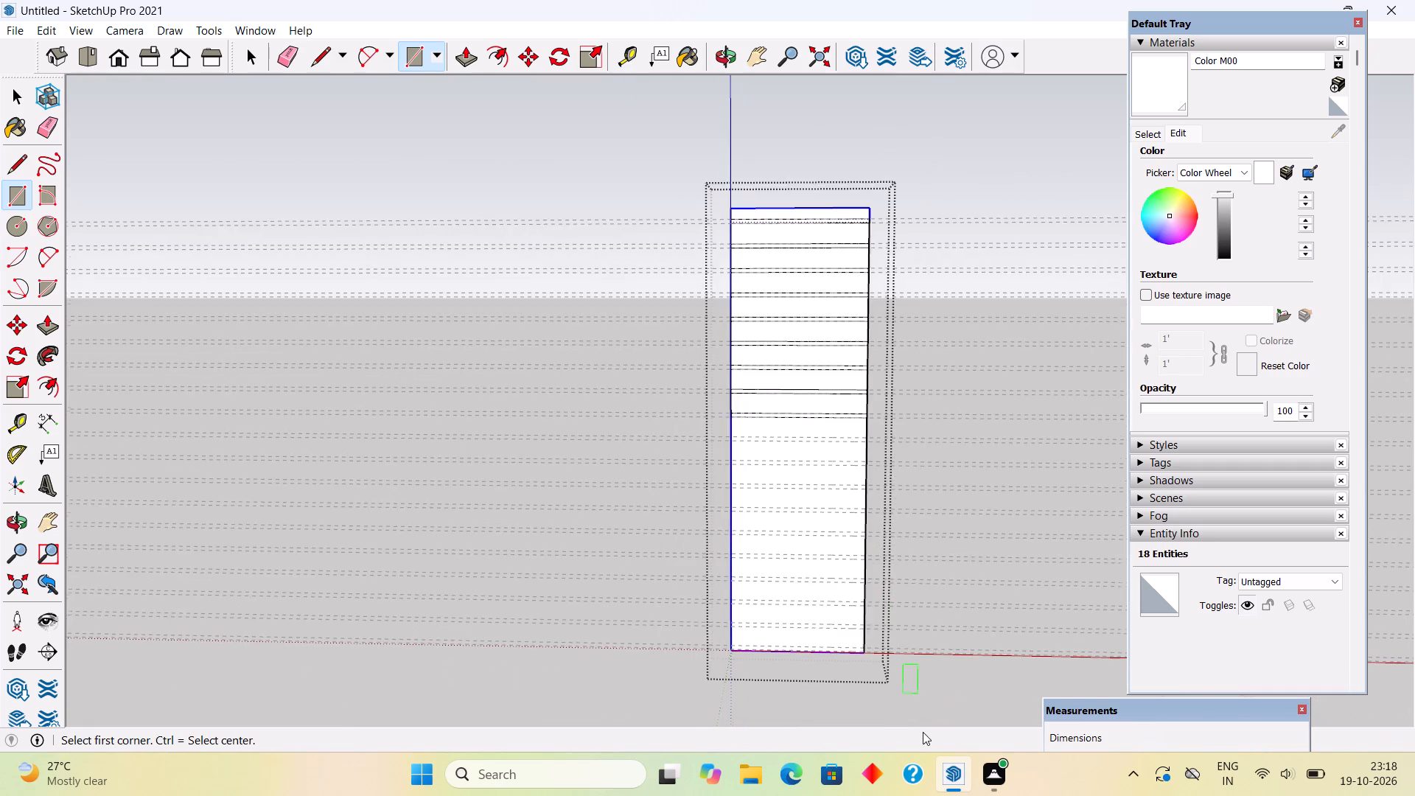
{"action": "scroll", "coordinate": [923, 732], "scroll_direction": "up", "scroll_amount": 3}
{"action": "scroll", "coordinate": [848, 633], "scroll_direction": "up", "scroll_amount": 6}
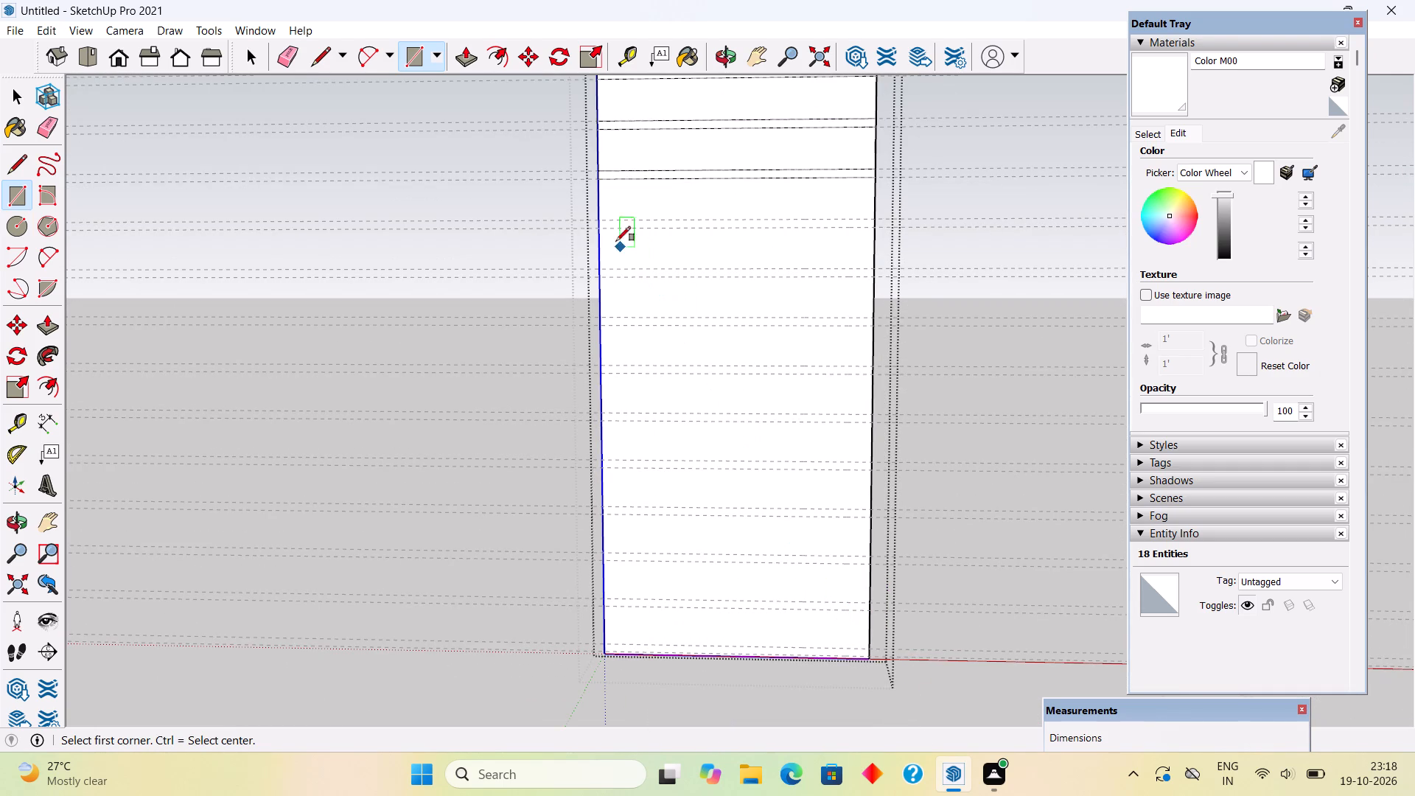
{"action": "left_click", "coordinate": [600, 223]}
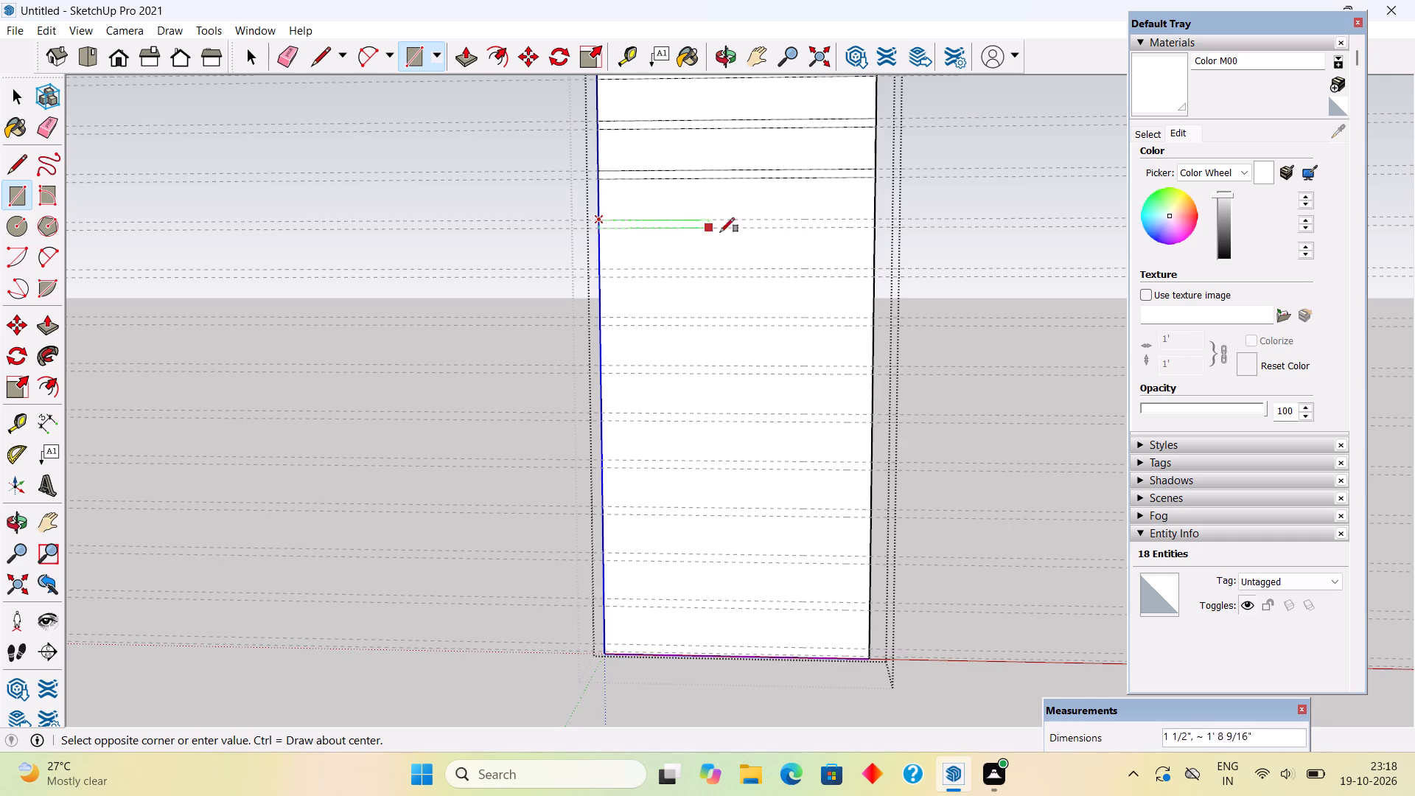
{"action": "left_click", "coordinate": [876, 229]}
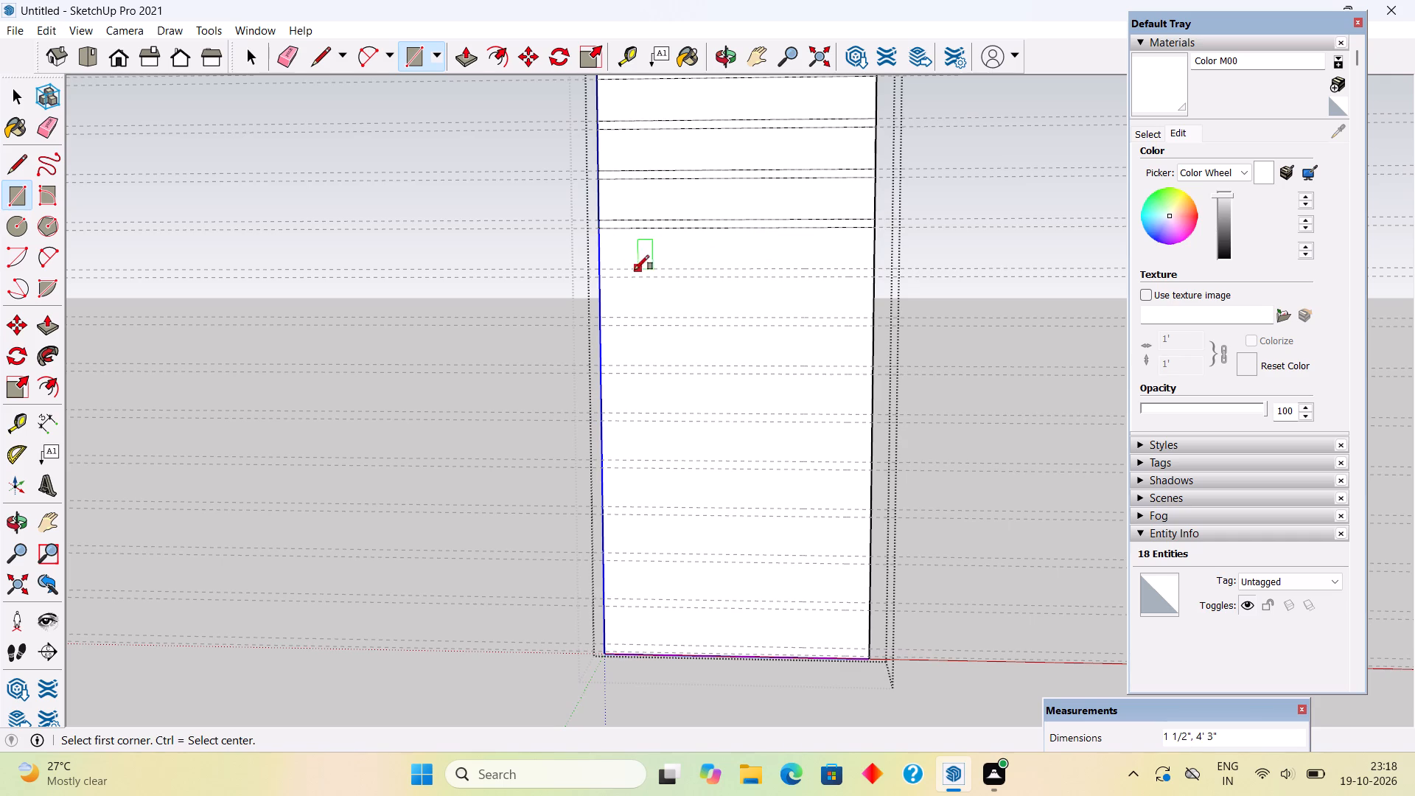
{"action": "left_click", "coordinate": [600, 270]}
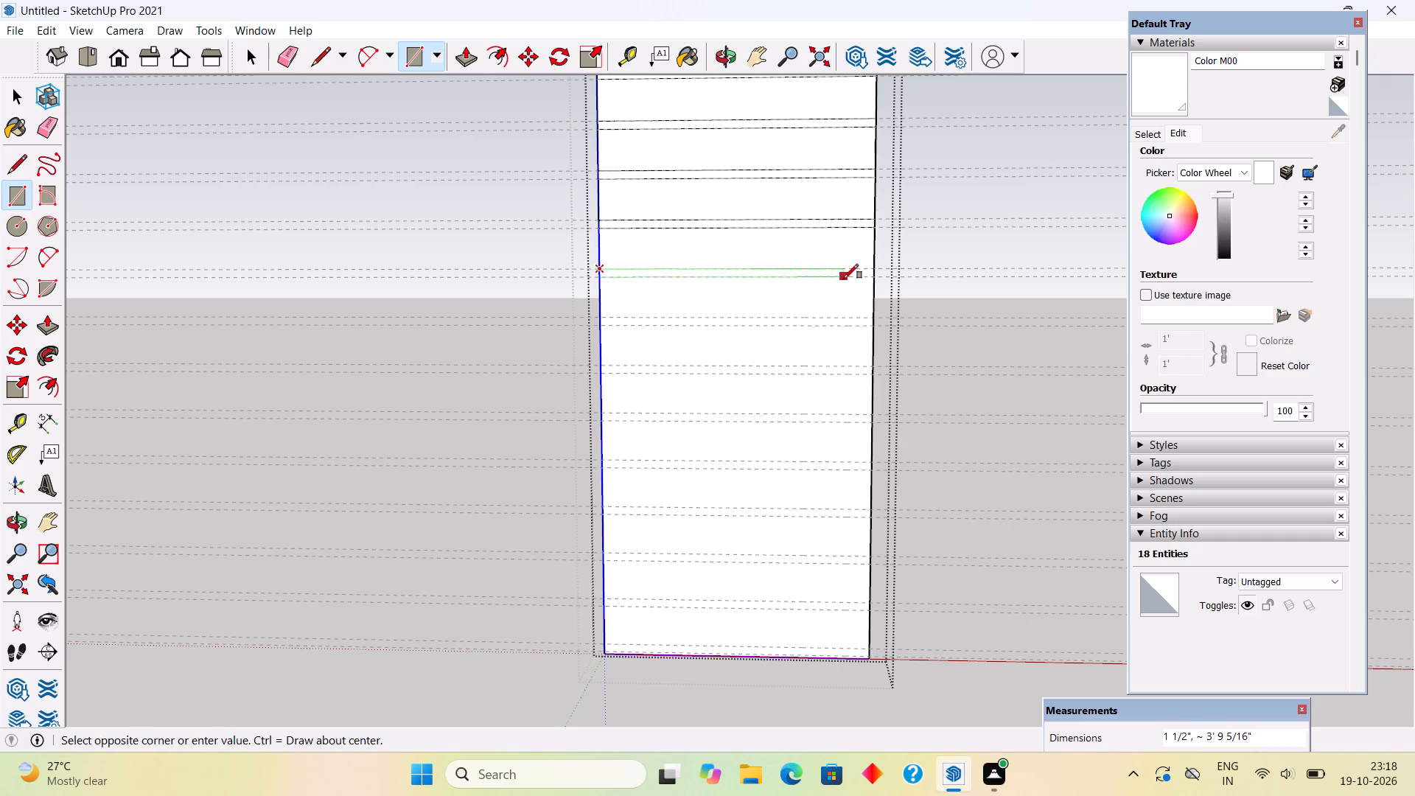
{"action": "left_click", "coordinate": [870, 279]}
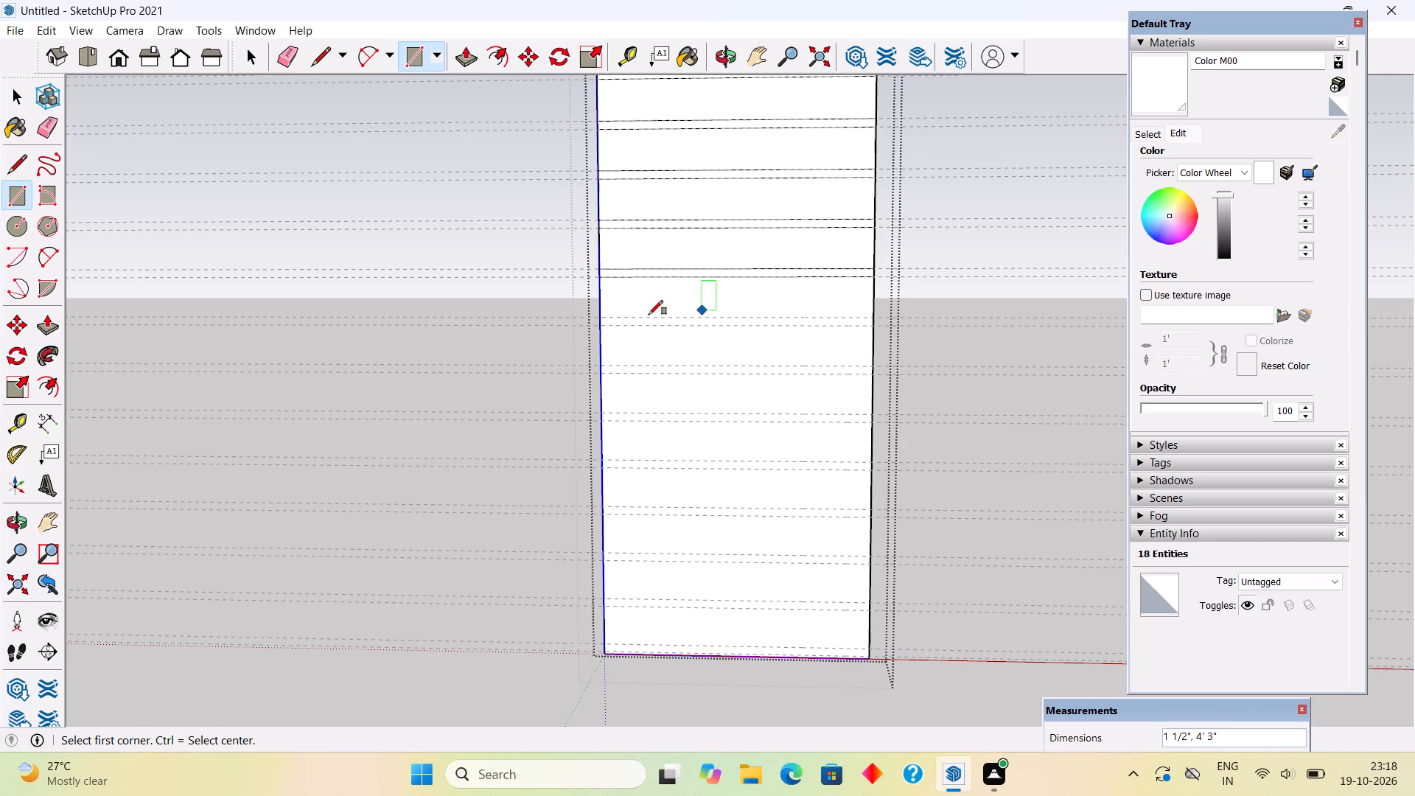
{"action": "left_click", "coordinate": [602, 315]}
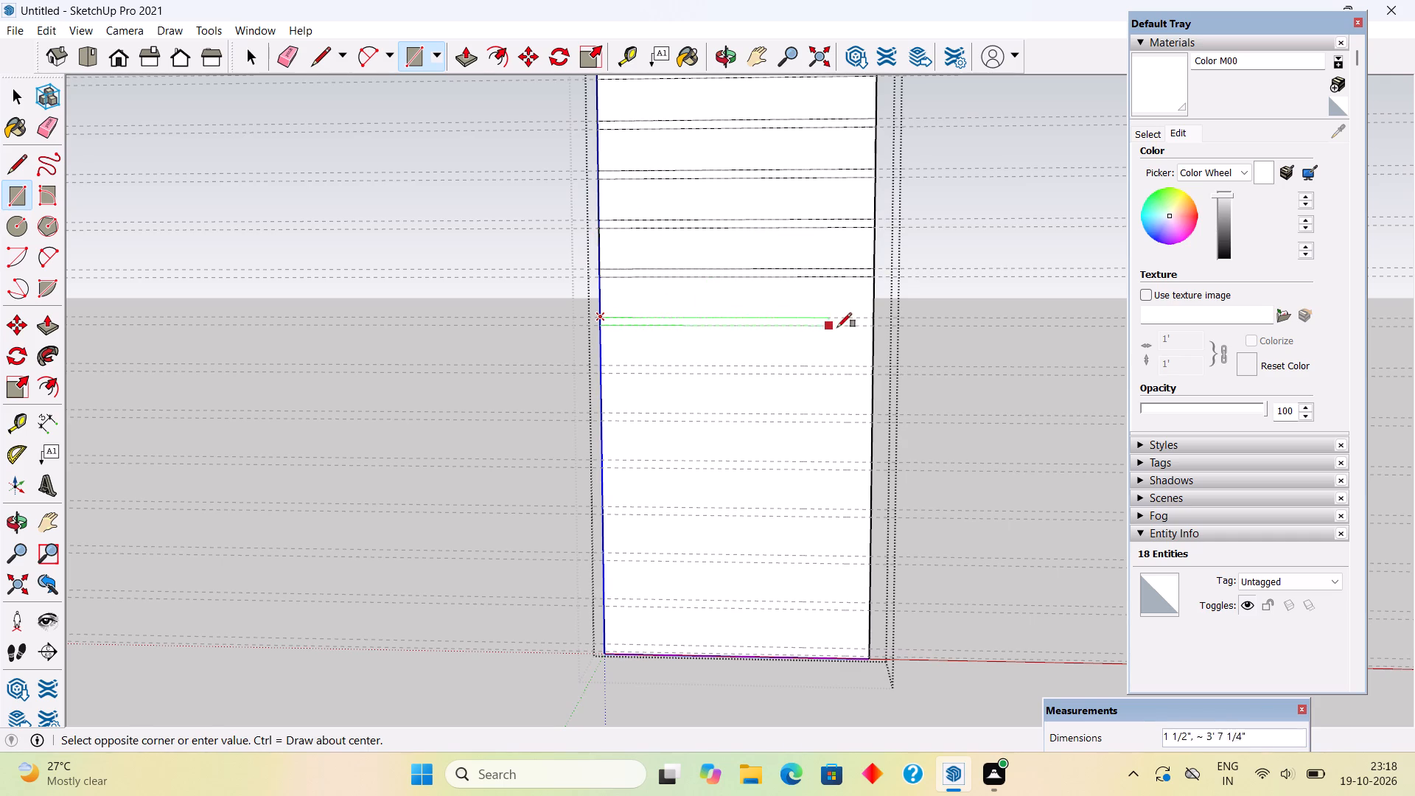
{"action": "left_click", "coordinate": [877, 329]}
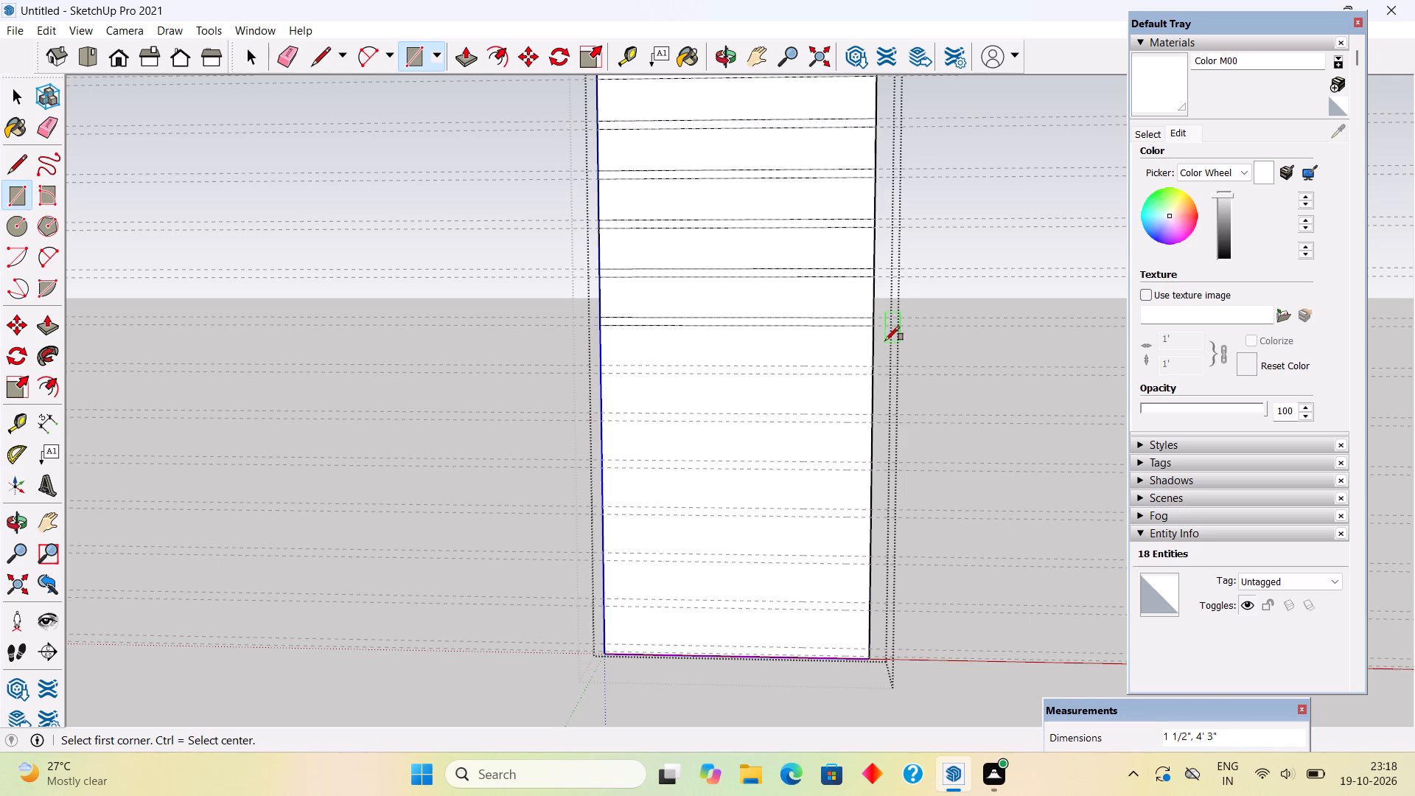
{"action": "left_click", "coordinate": [604, 364]}
{"action": "left_click", "coordinate": [873, 374]}
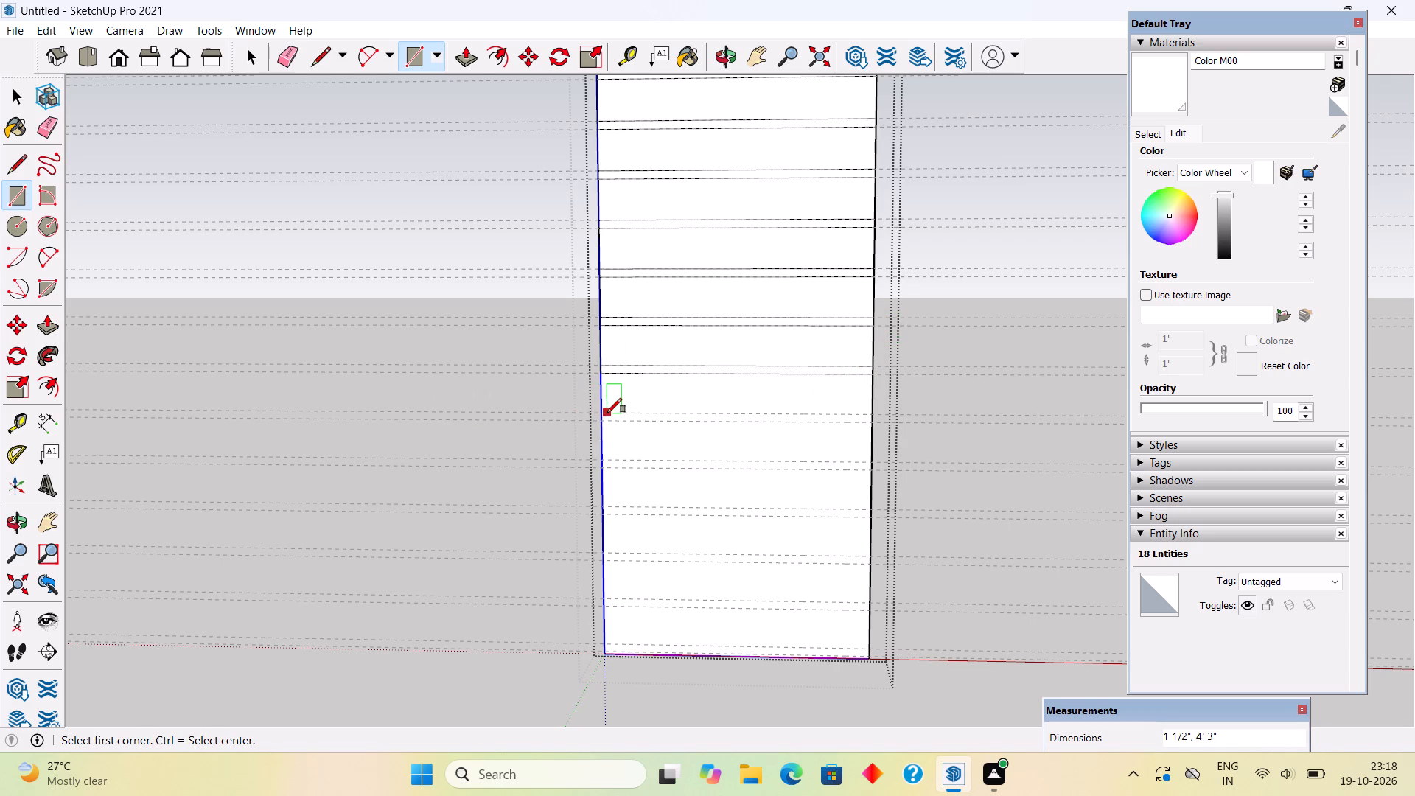
Draw 1 1/2" by 4' 3" rectangles between the fourteenth to eighteenth guide pairs, leaving the pair at the bottom edge undrawn.
{"action": "left_click", "coordinate": [604, 411]}
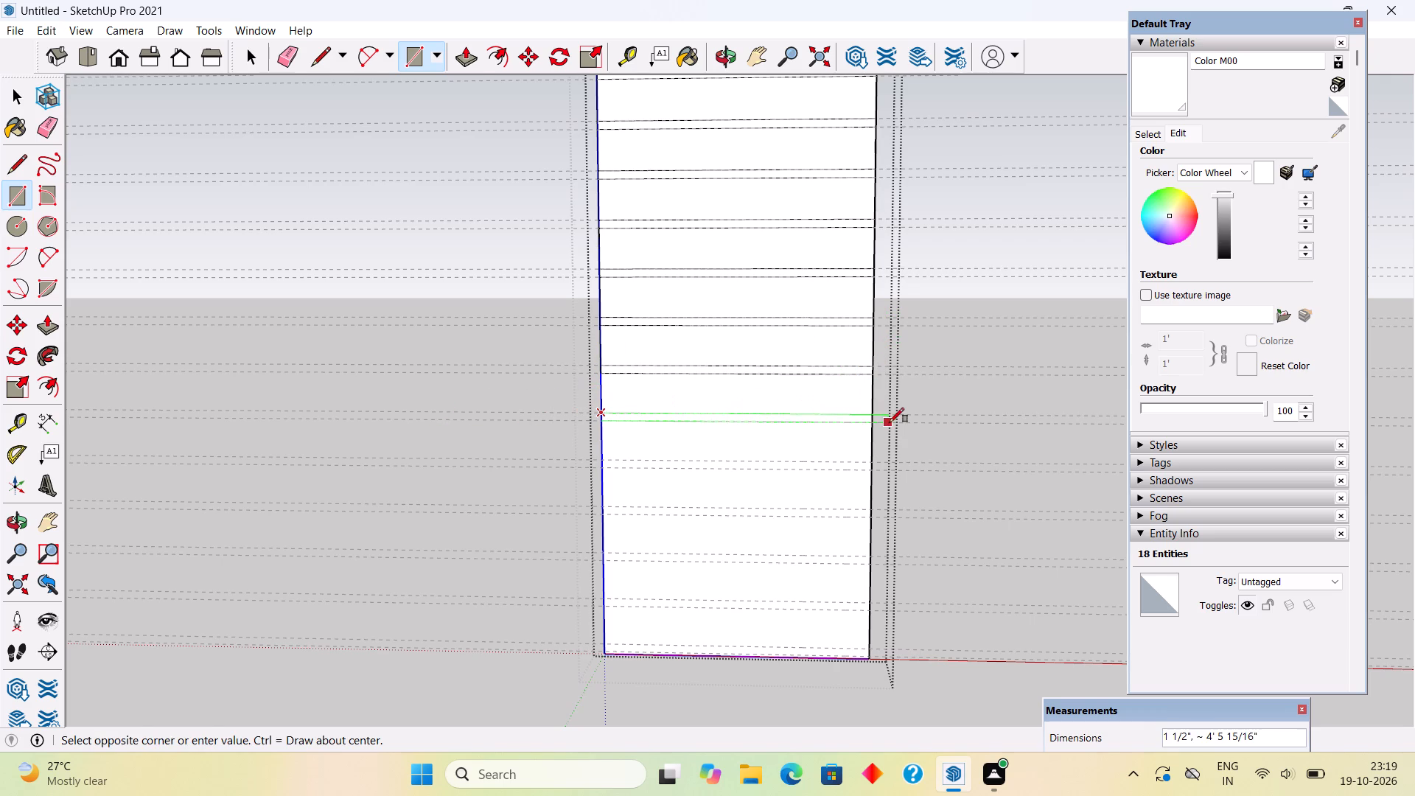
{"action": "left_click", "coordinate": [873, 425]}
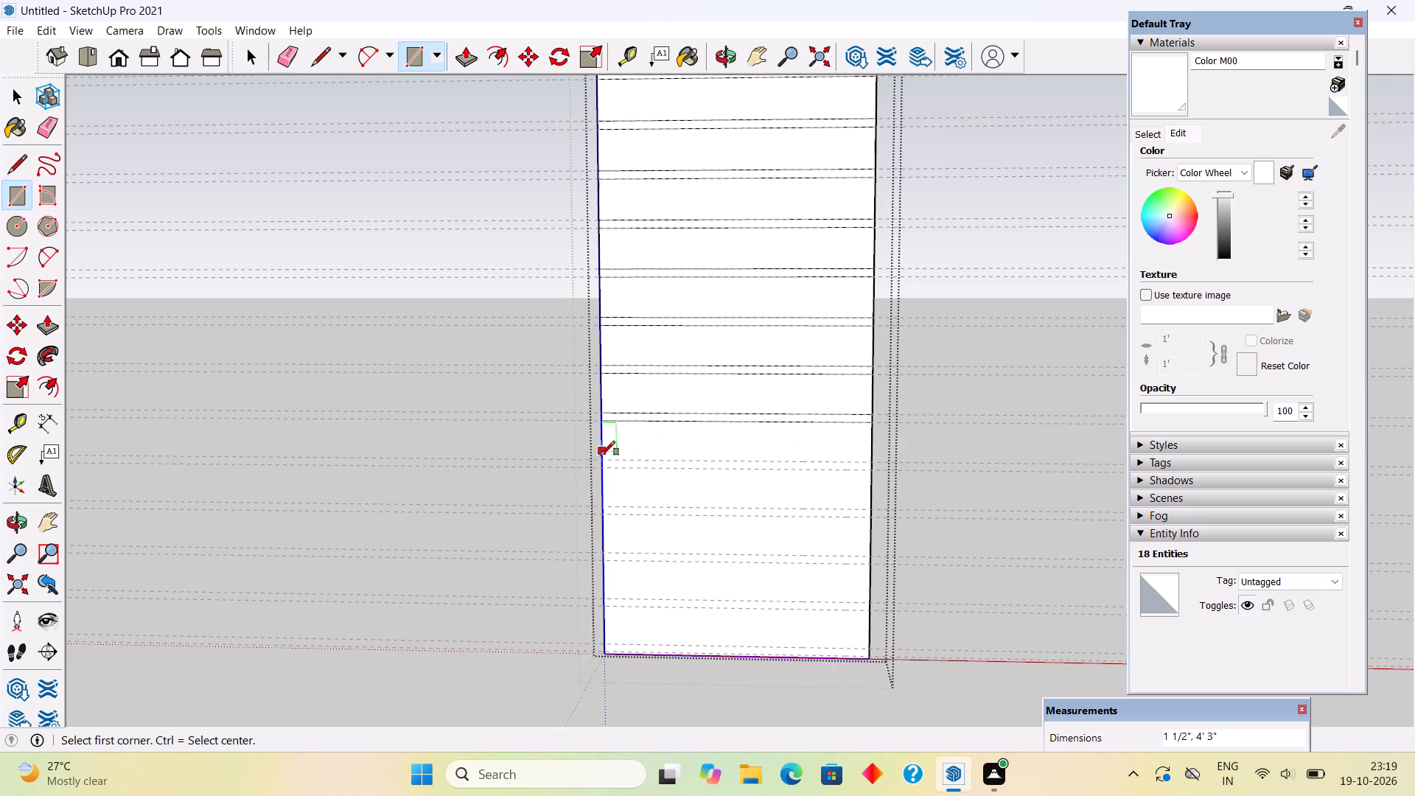
{"action": "left_click", "coordinate": [602, 458]}
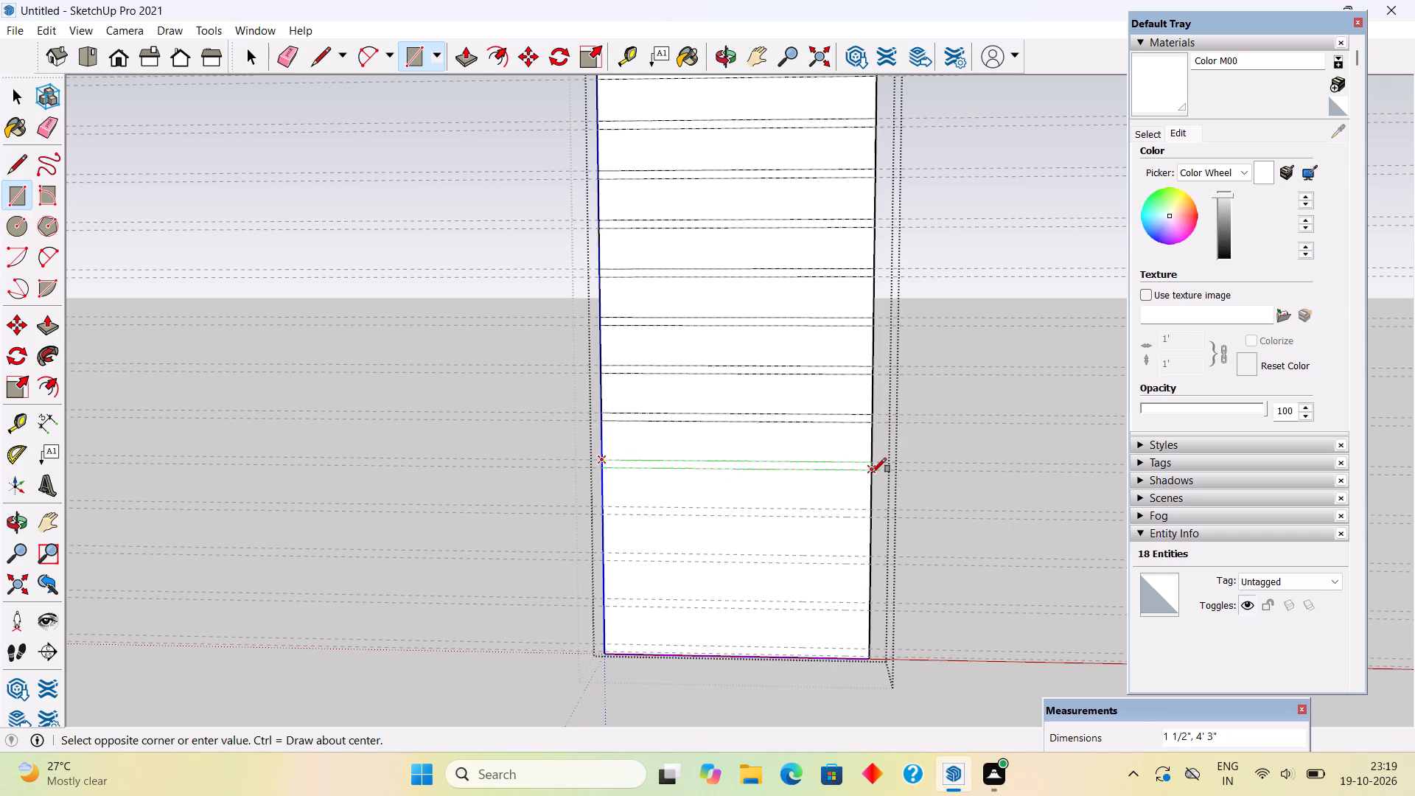
{"action": "left_click", "coordinate": [872, 472]}
{"action": "left_click", "coordinate": [603, 509]}
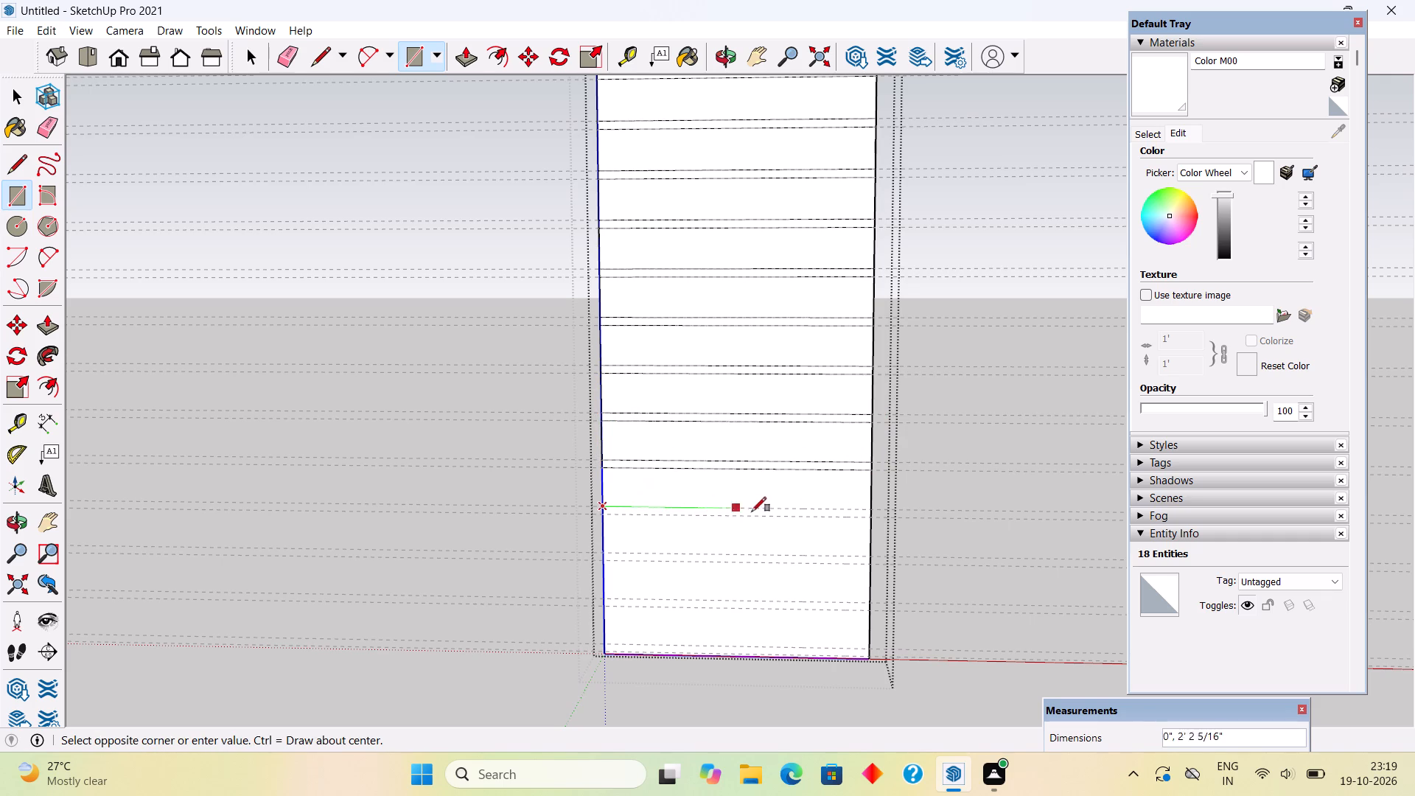
{"action": "left_click", "coordinate": [872, 521]}
{"action": "left_click", "coordinate": [606, 556]}
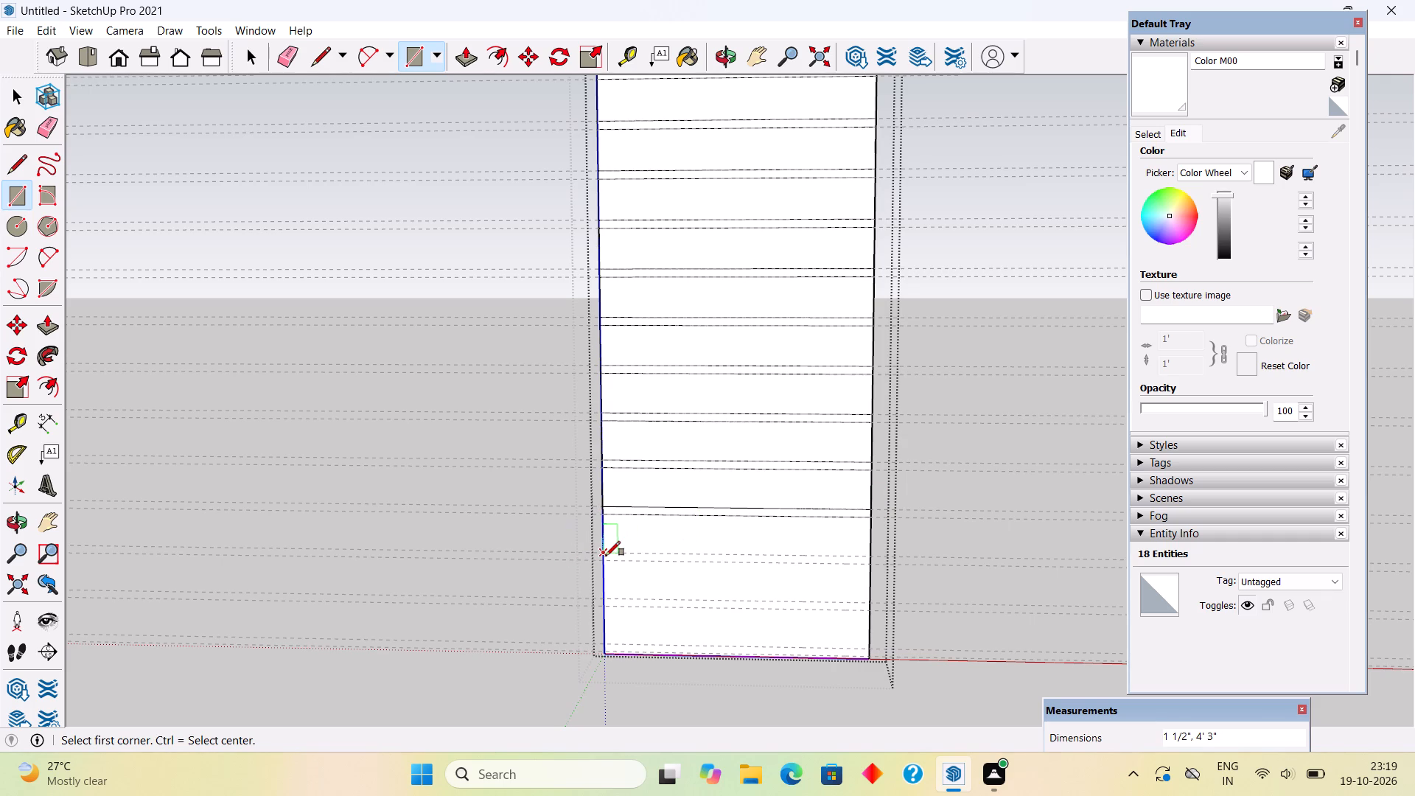
{"action": "left_click", "coordinate": [870, 568]}
{"action": "left_click", "coordinate": [607, 598]}
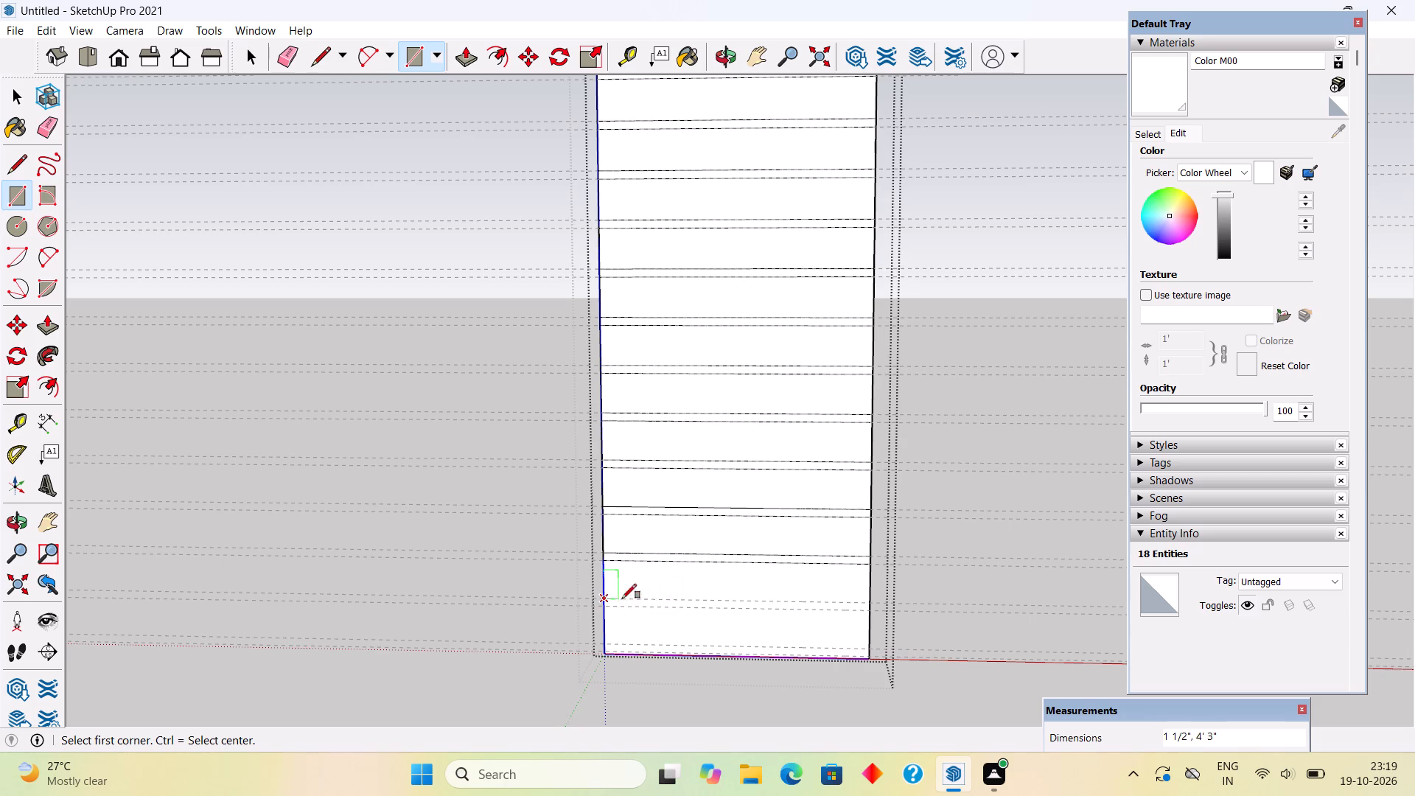
{"action": "left_click", "coordinate": [870, 612]}
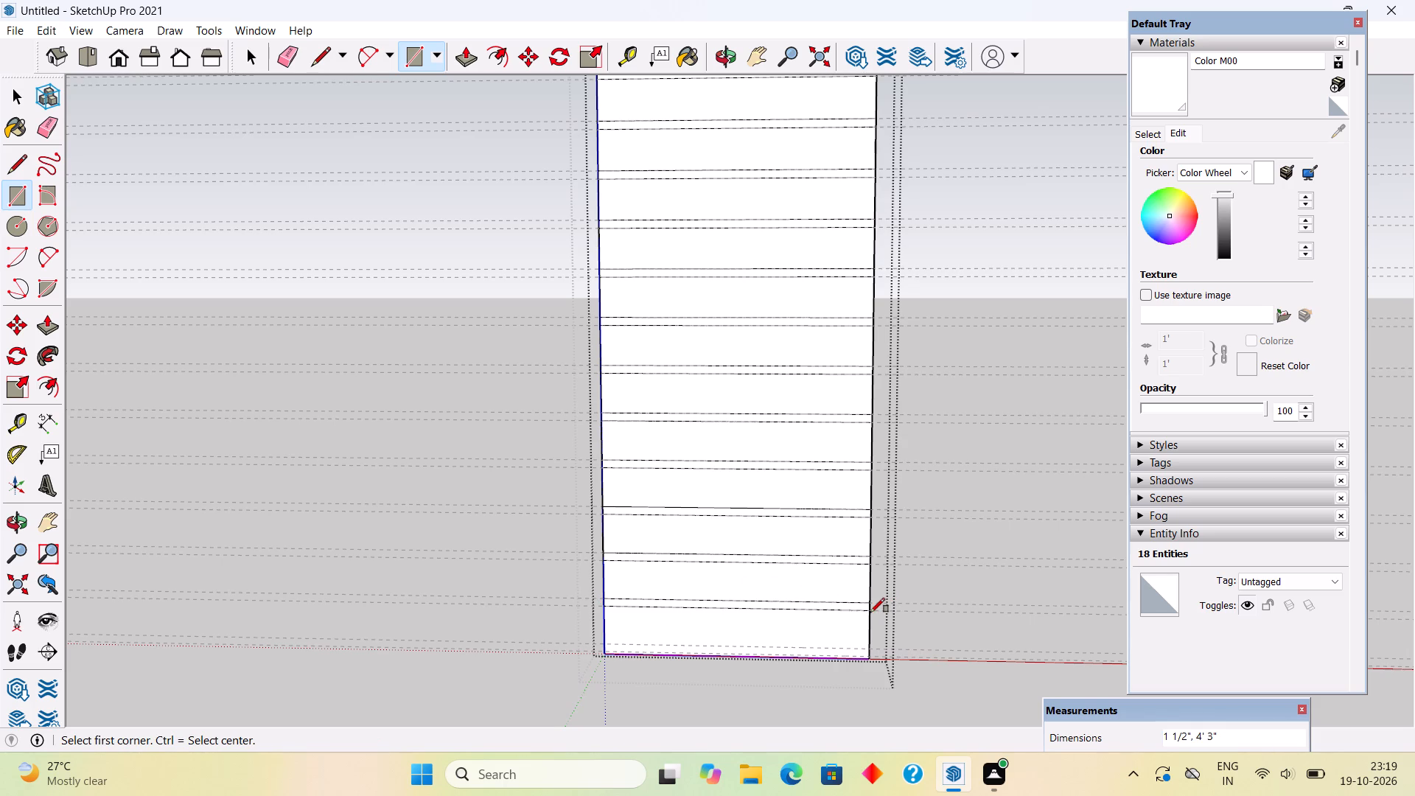
Push the uppermost 1 1/2" strip 0.5" into the panel's front face to form a horizontal groove.
{"action": "key", "text": "p"}
{"action": "scroll", "coordinate": [776, 661], "scroll_direction": "down", "scroll_amount": 11}
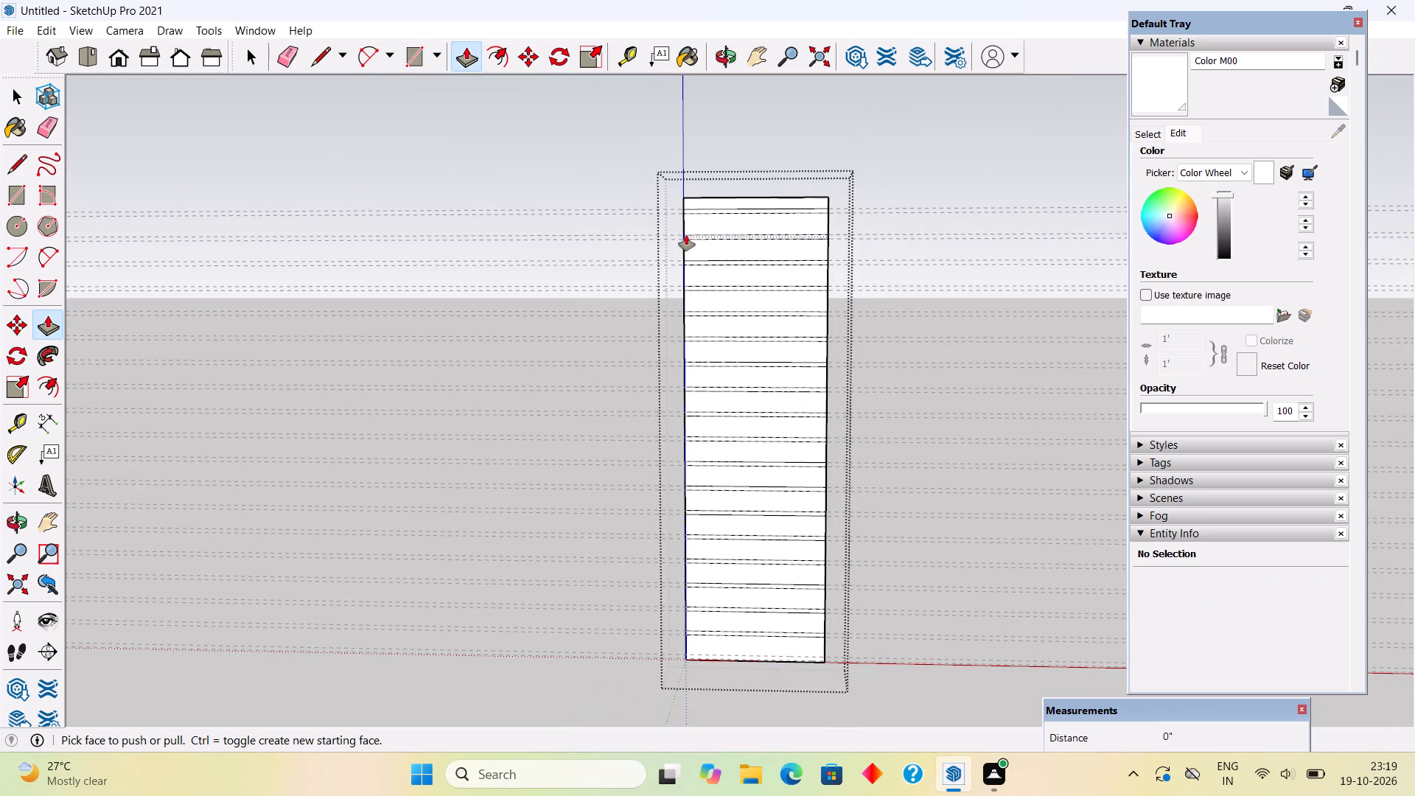
{"action": "middle_click_drag", "start_coordinate": [727, 318], "coordinate": [1037, 383]}
{"action": "scroll", "coordinate": [645, 212], "scroll_direction": "up", "scroll_amount": 5}
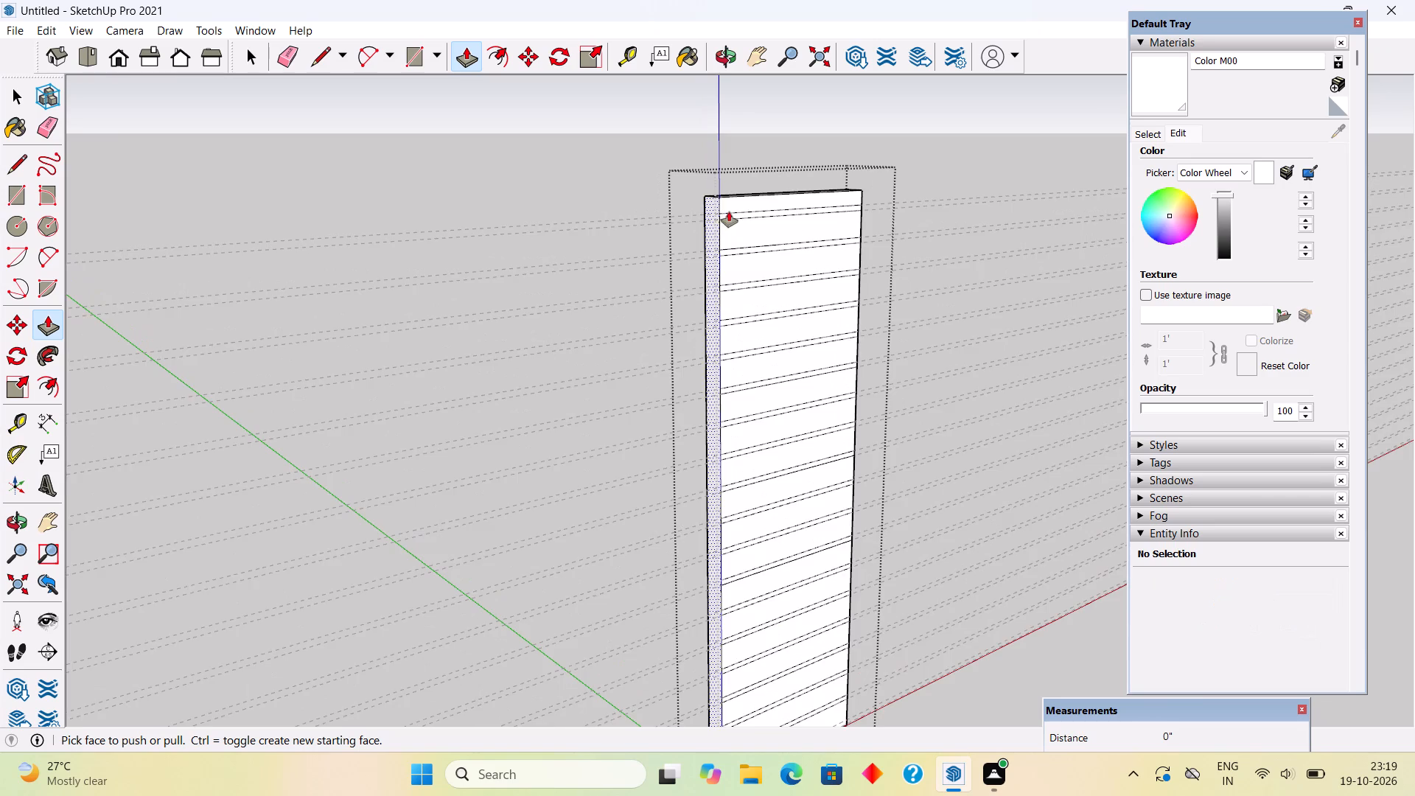
{"action": "scroll", "coordinate": [729, 212], "scroll_direction": "up", "scroll_amount": 4}
{"action": "left_click", "coordinate": [730, 215]}
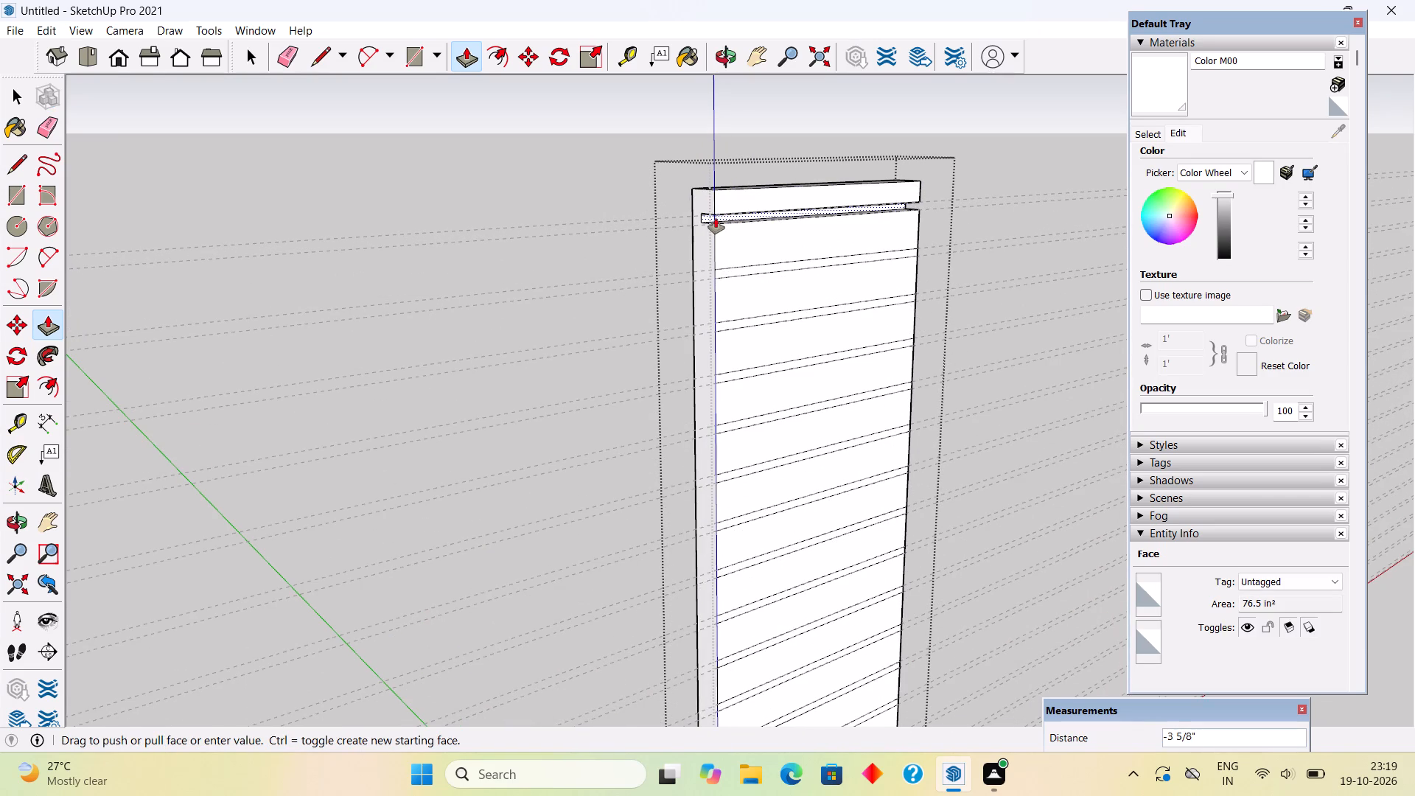
{"action": "type", "text": ".5\""}
{"action": "key", "text": "Return"}
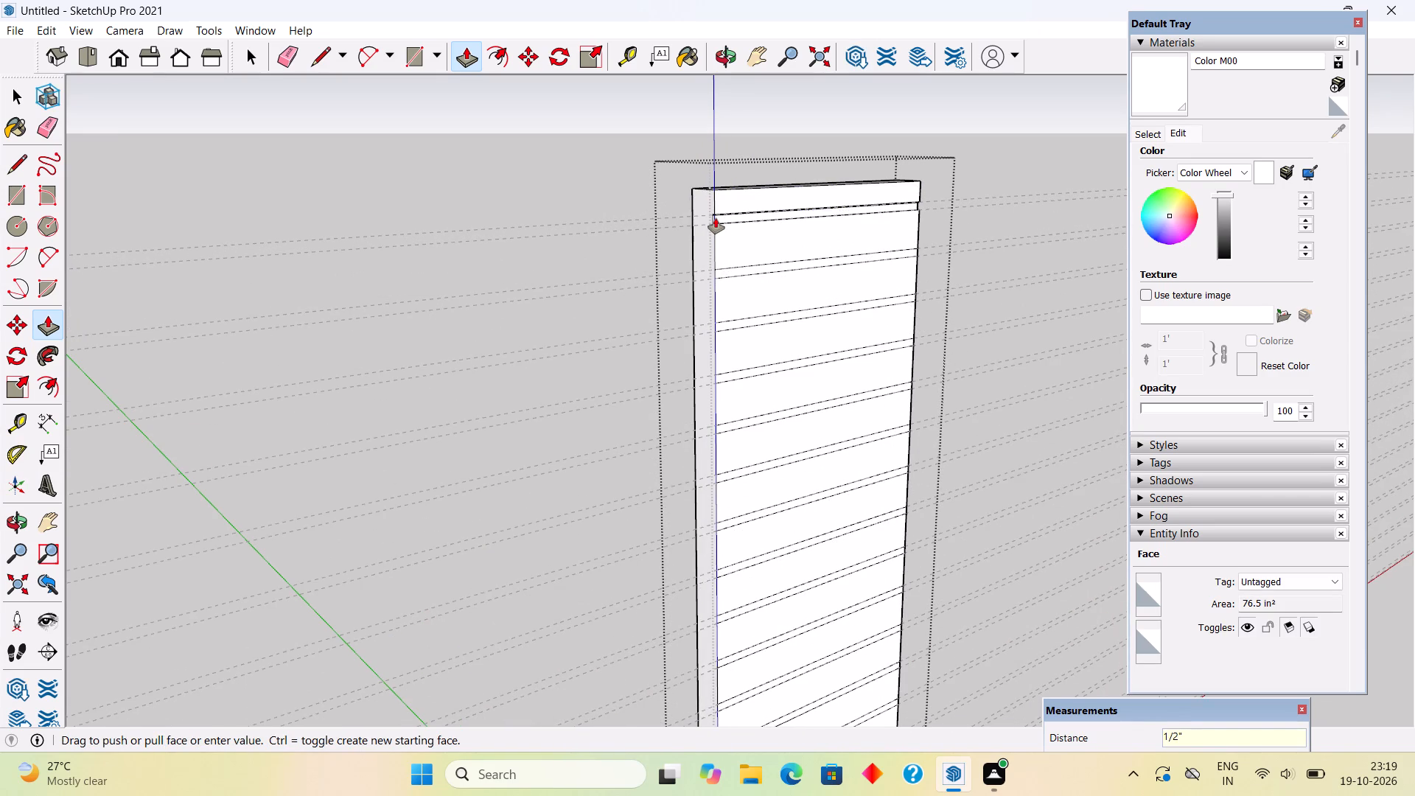
Push the second to tenth 1 1/2" strips from the top 1/2" into the panel's front face as horizontal grooves.
{"action": "double_click", "coordinate": [733, 273]}
{"action": "double_click", "coordinate": [736, 321]}
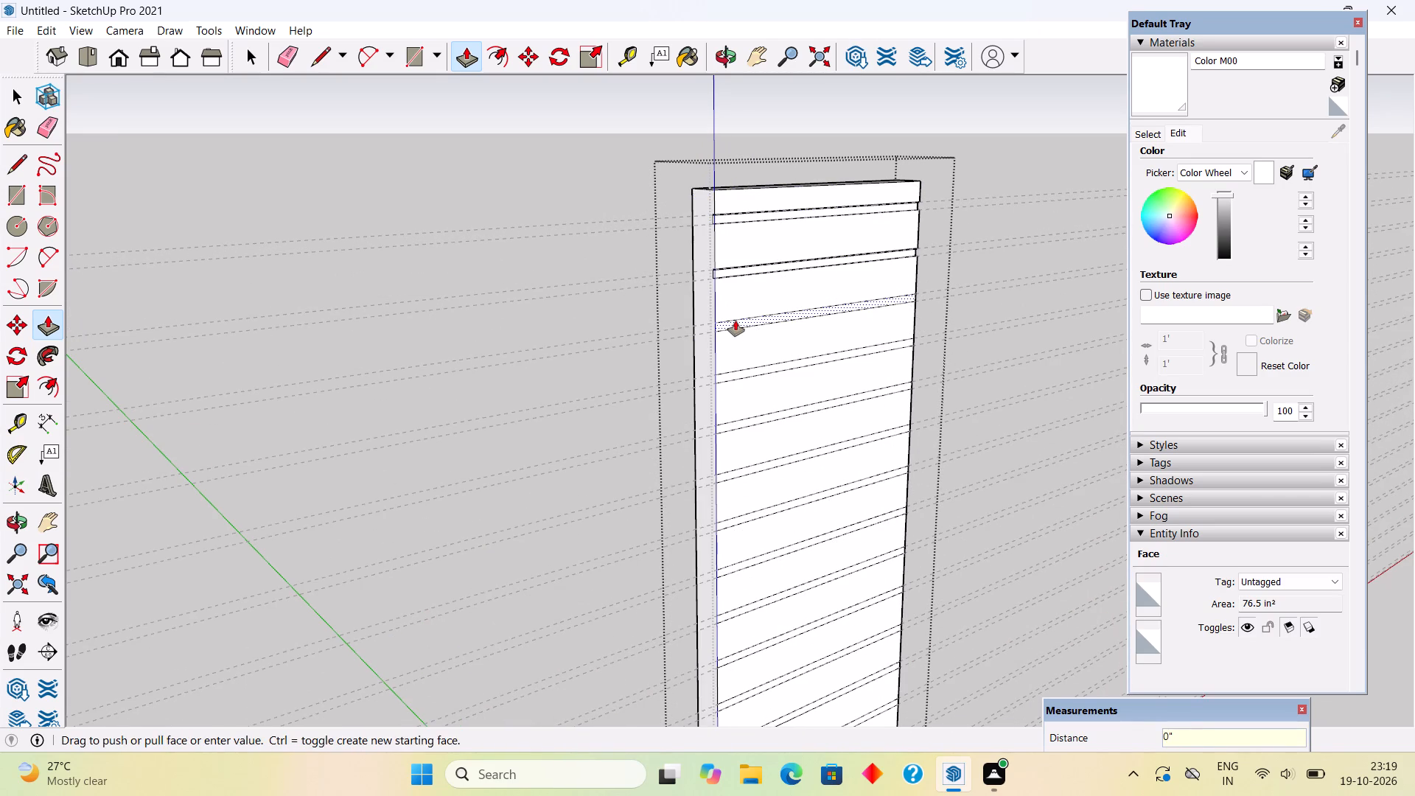
{"action": "double_click", "coordinate": [740, 377]}
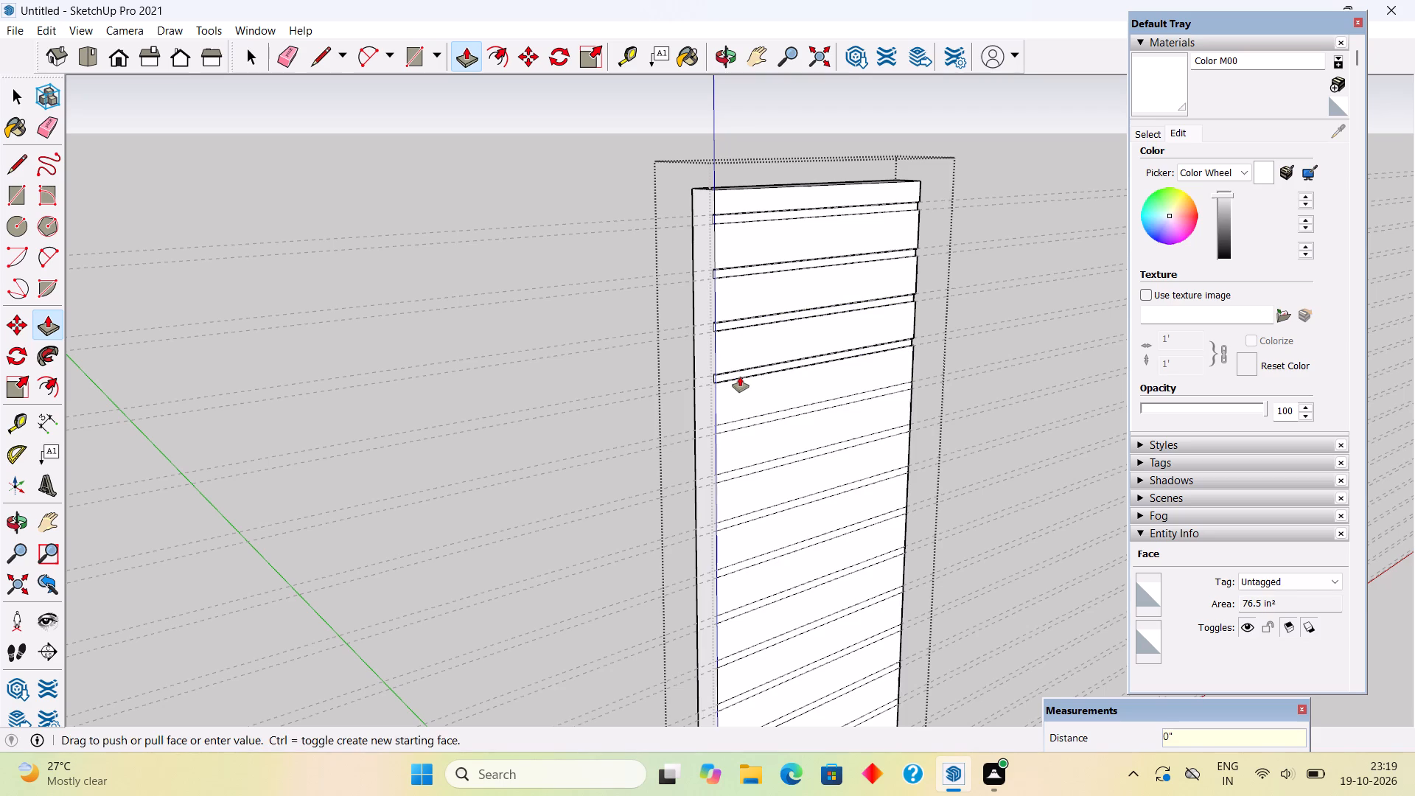
{"action": "double_click", "coordinate": [749, 422]}
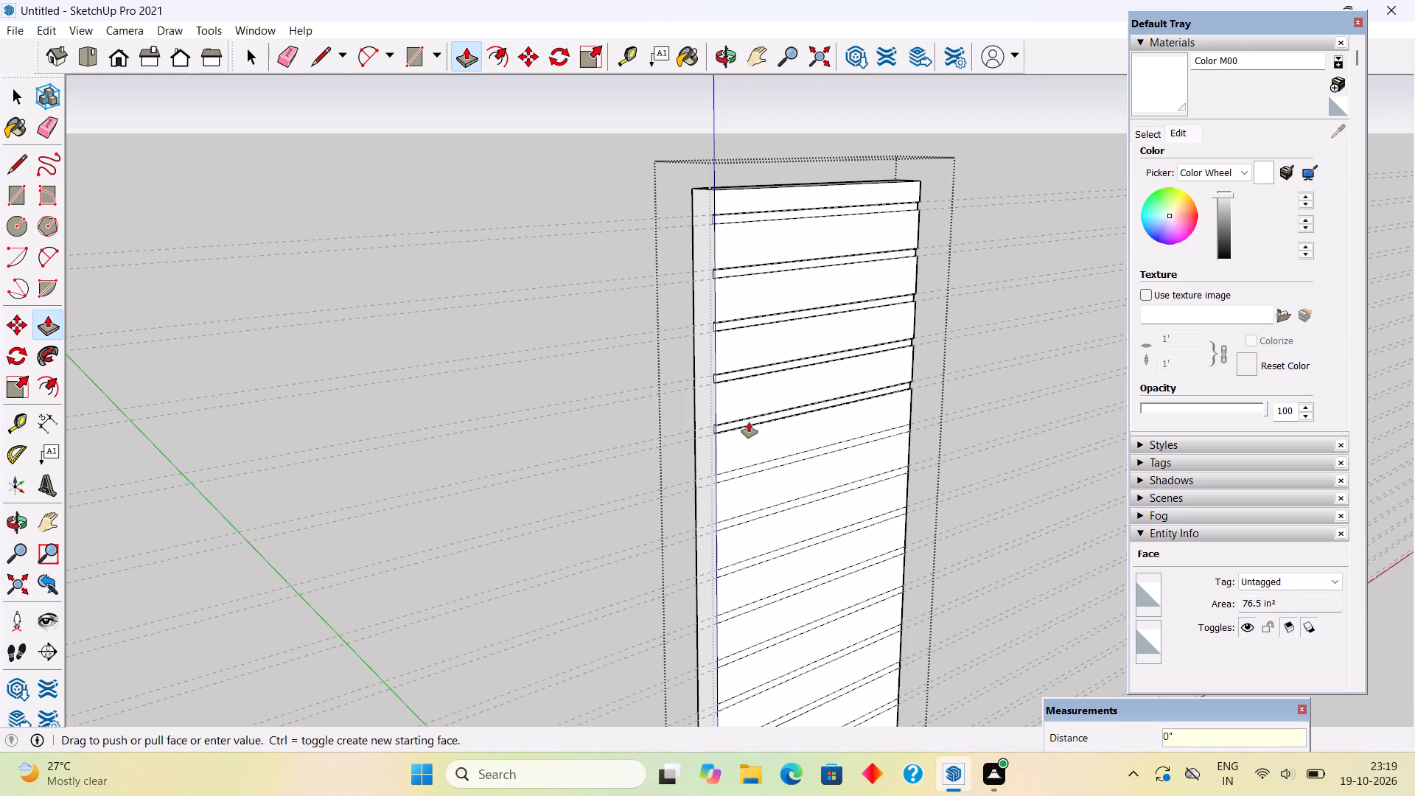
{"action": "double_click", "coordinate": [743, 474]}
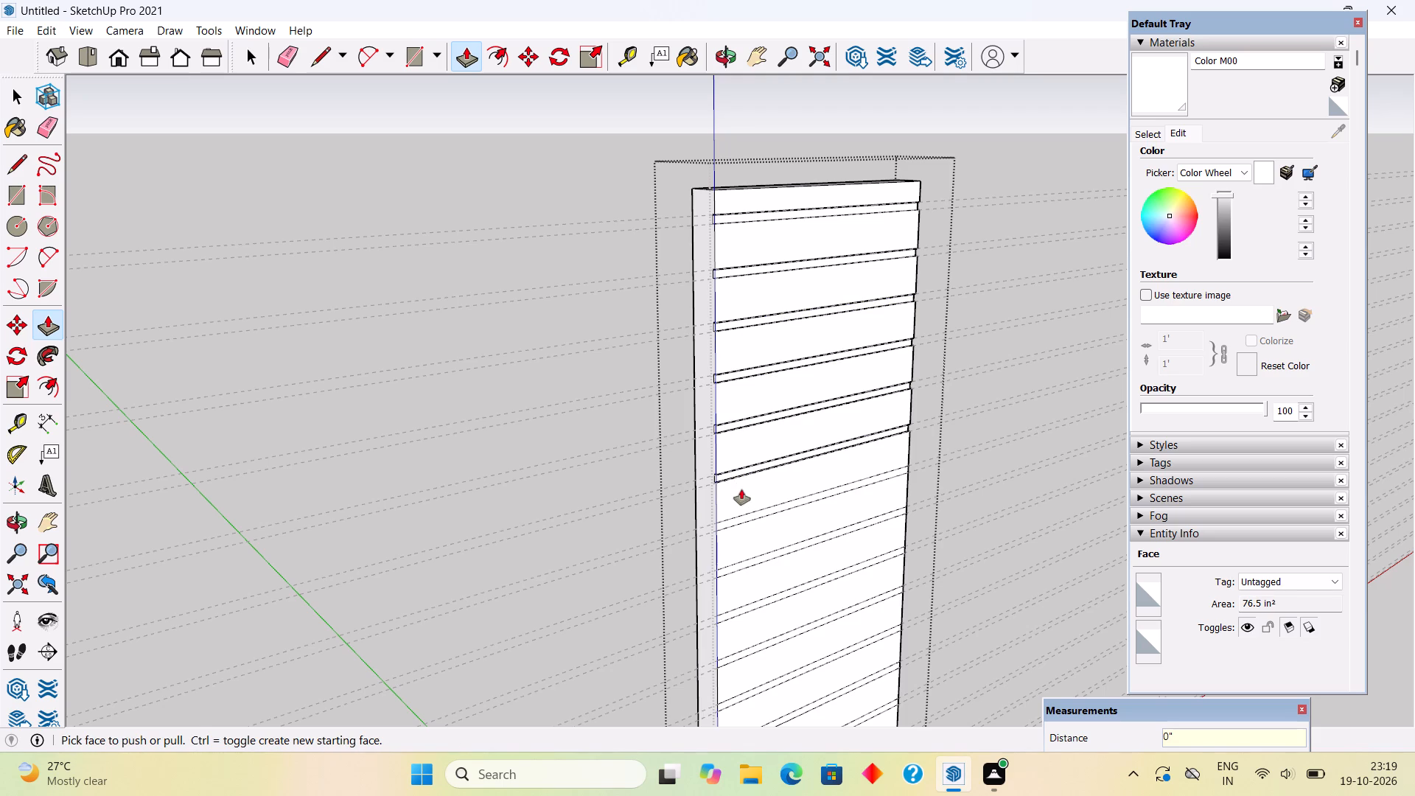
{"action": "double_click", "coordinate": [748, 520]}
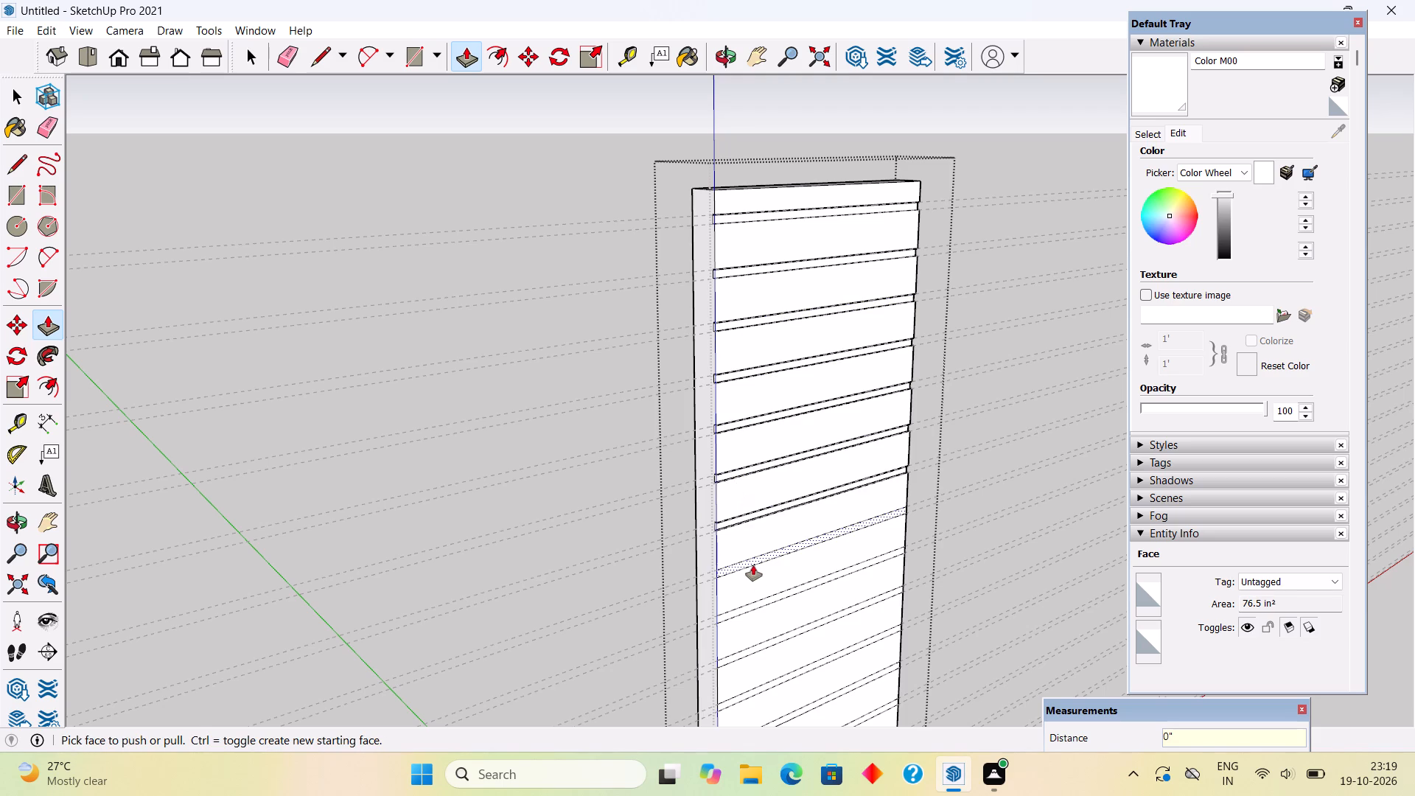
{"action": "double_click", "coordinate": [753, 565]}
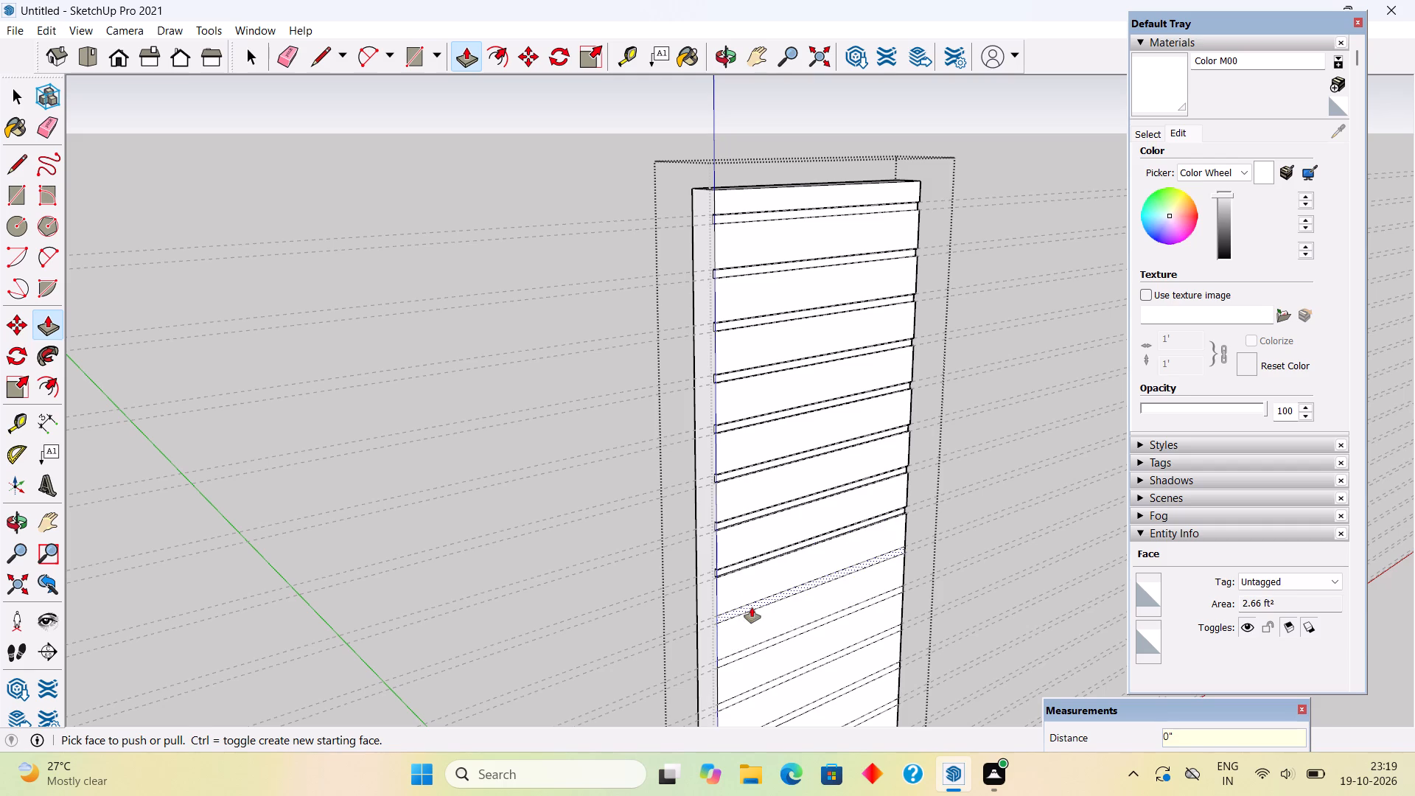
{"action": "double_click", "coordinate": [752, 607]}
{"action": "double_click", "coordinate": [750, 652]}
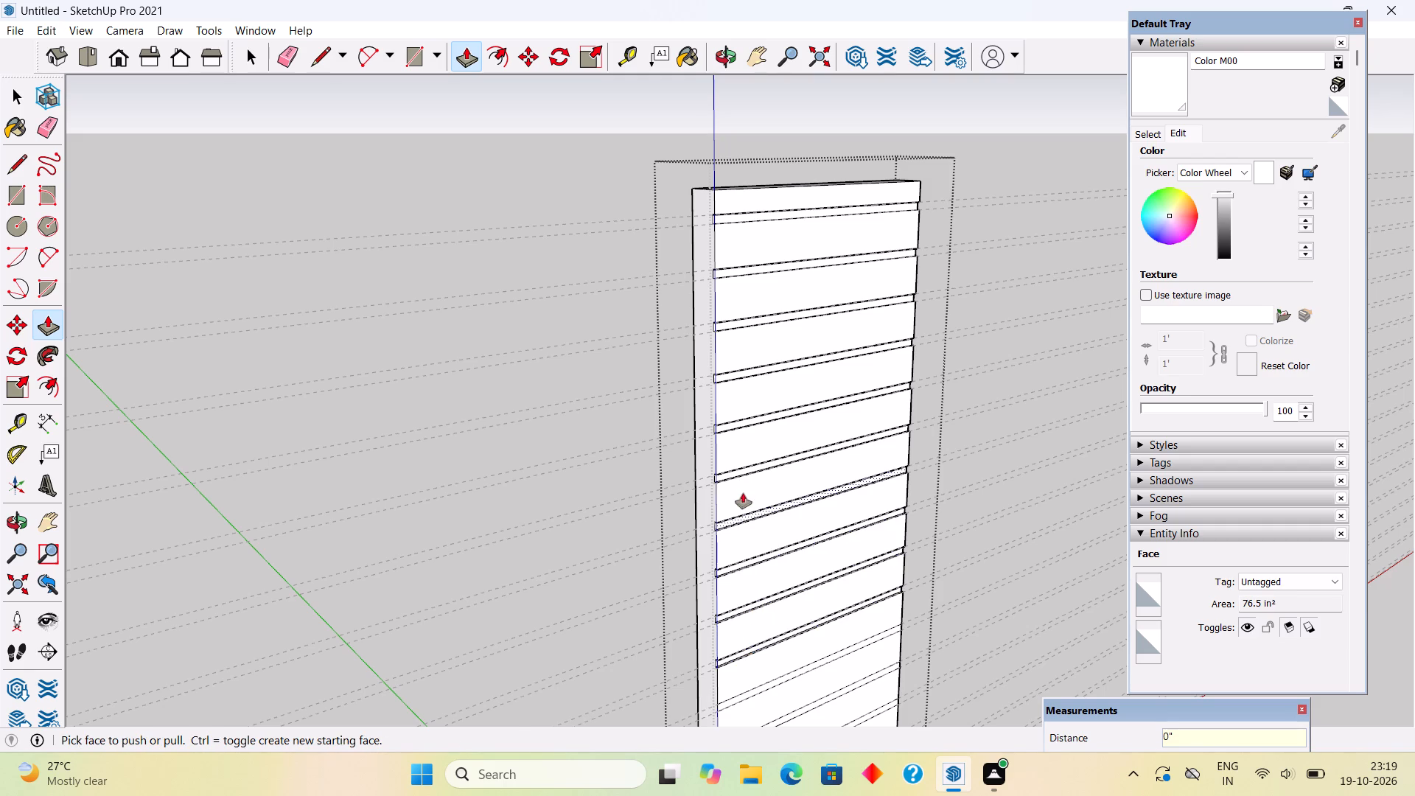
Push the eleventh to eighteenth strips 1/2" into the panel's front face as horizontal grooves, and close the panel group.
{"action": "scroll", "coordinate": [743, 492], "scroll_direction": "down", "scroll_amount": 13}
{"action": "scroll", "coordinate": [761, 670], "scroll_direction": "up", "scroll_amount": 13}
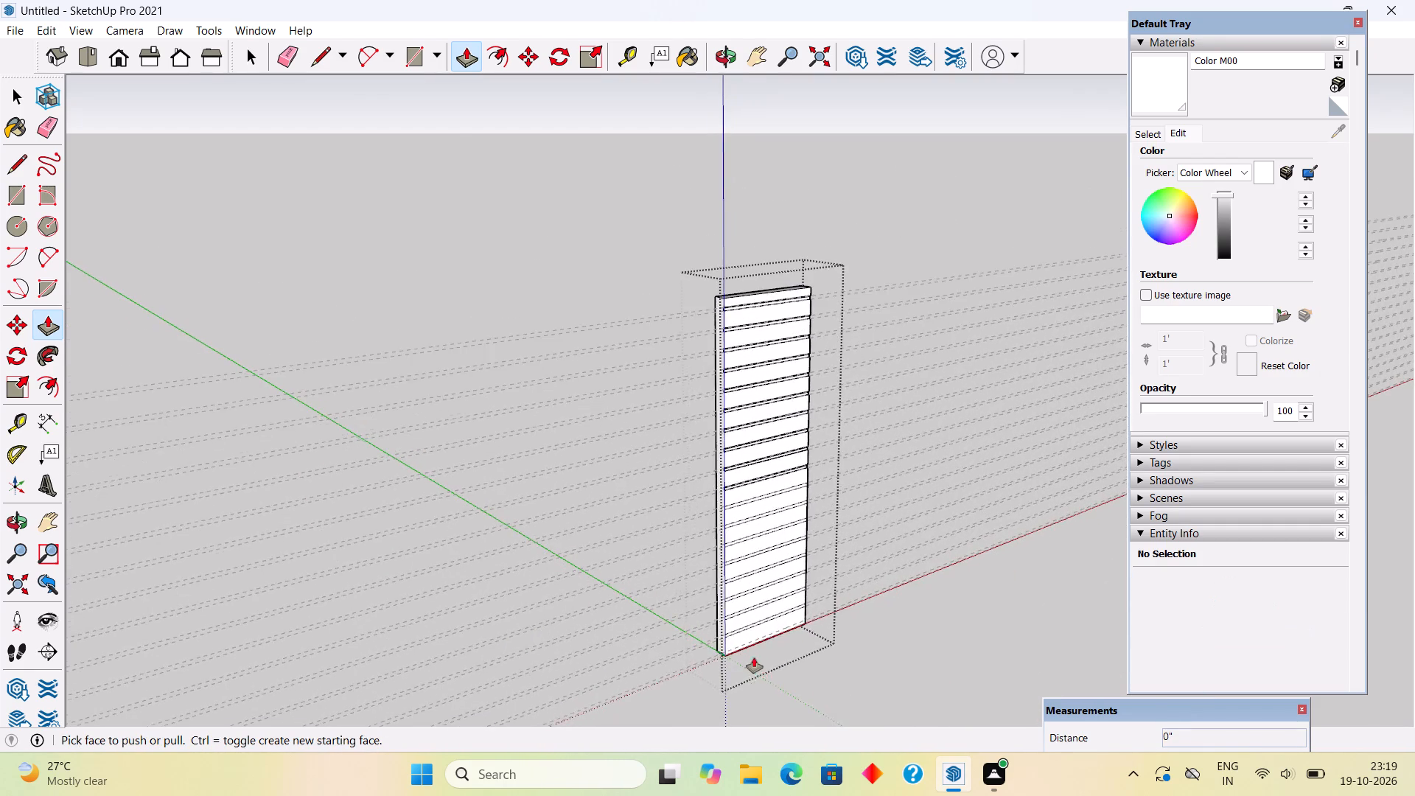
{"action": "scroll", "coordinate": [754, 657], "scroll_direction": "up", "scroll_amount": 15}
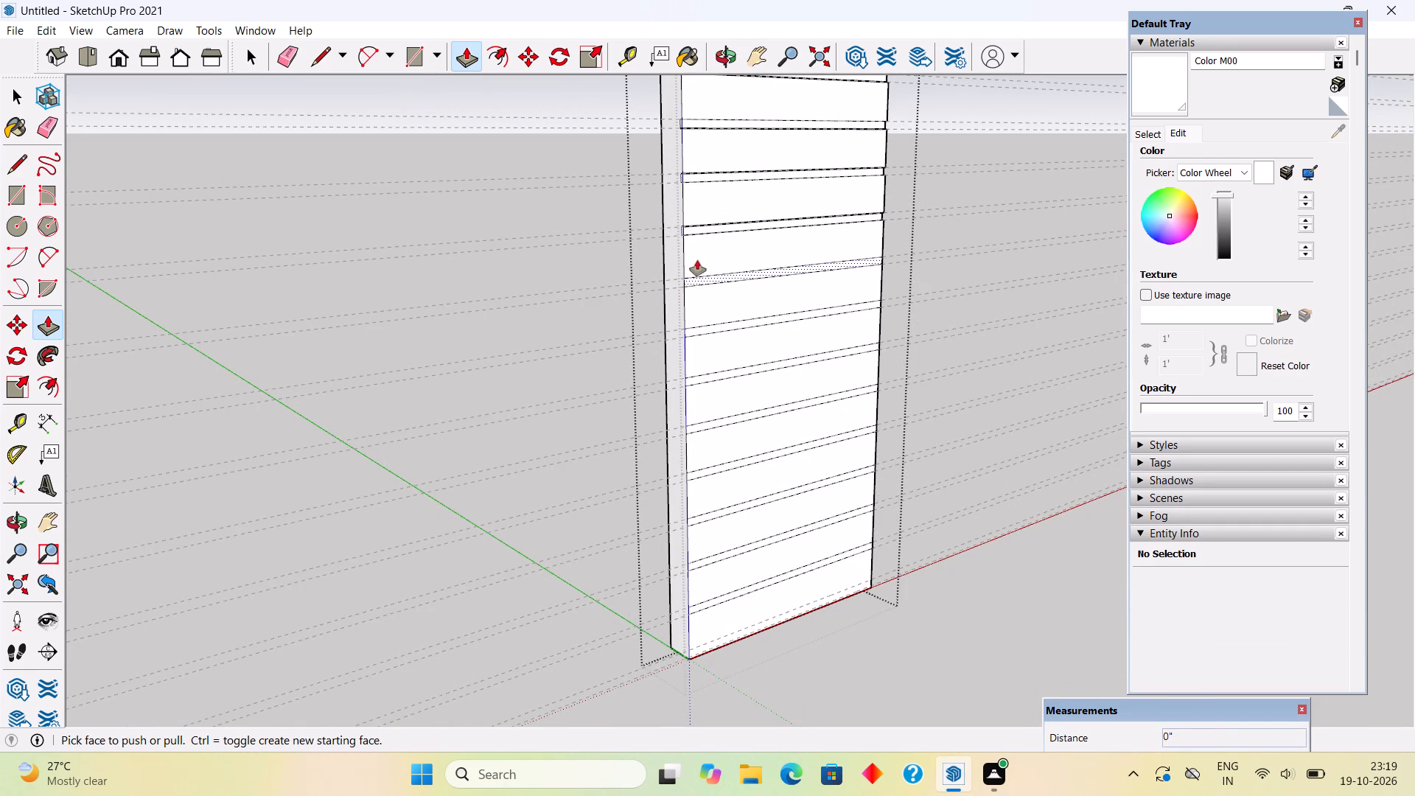
{"action": "left_click", "coordinate": [702, 278]}
{"action": "left_click", "coordinate": [702, 278]}
{"action": "double_click", "coordinate": [702, 328]}
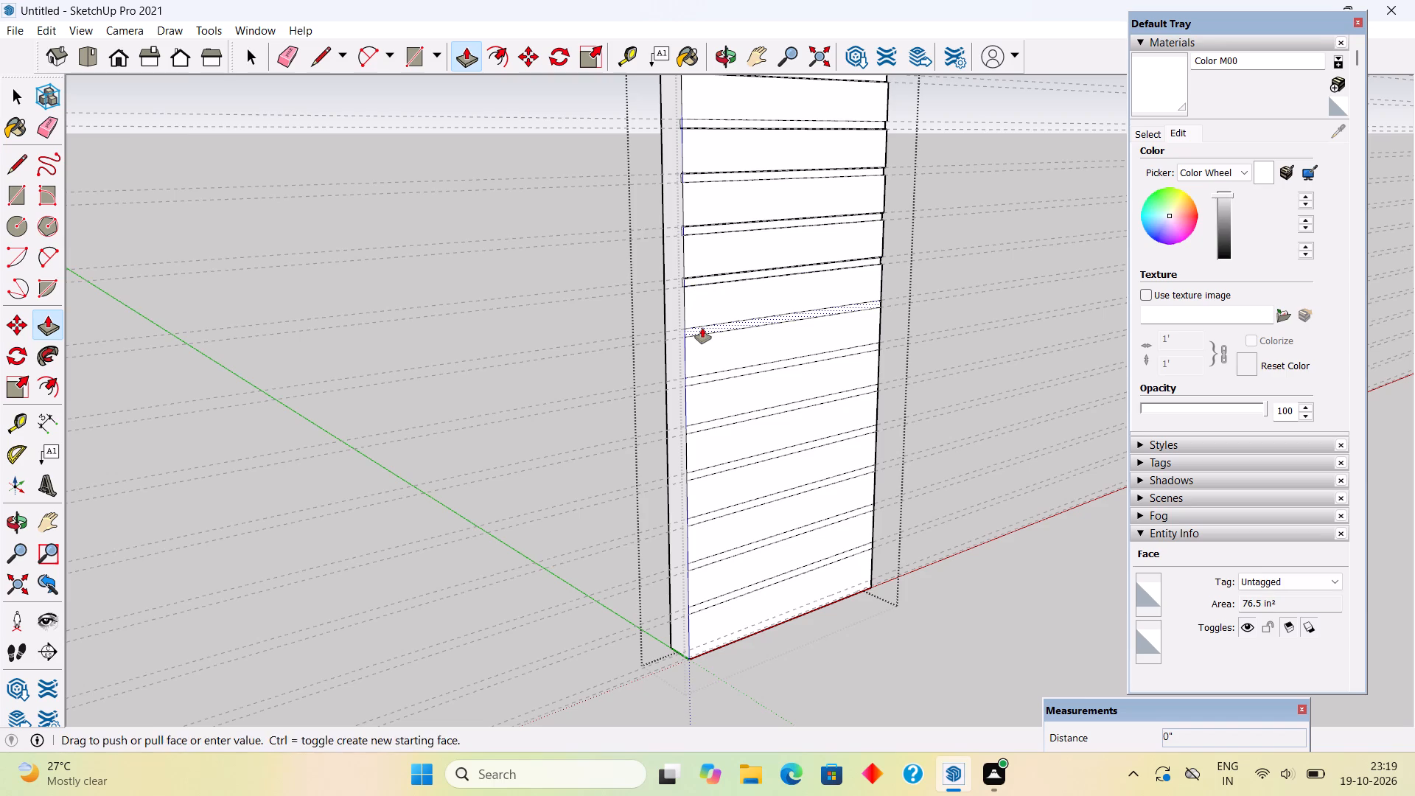
{"action": "double_click", "coordinate": [710, 381]}
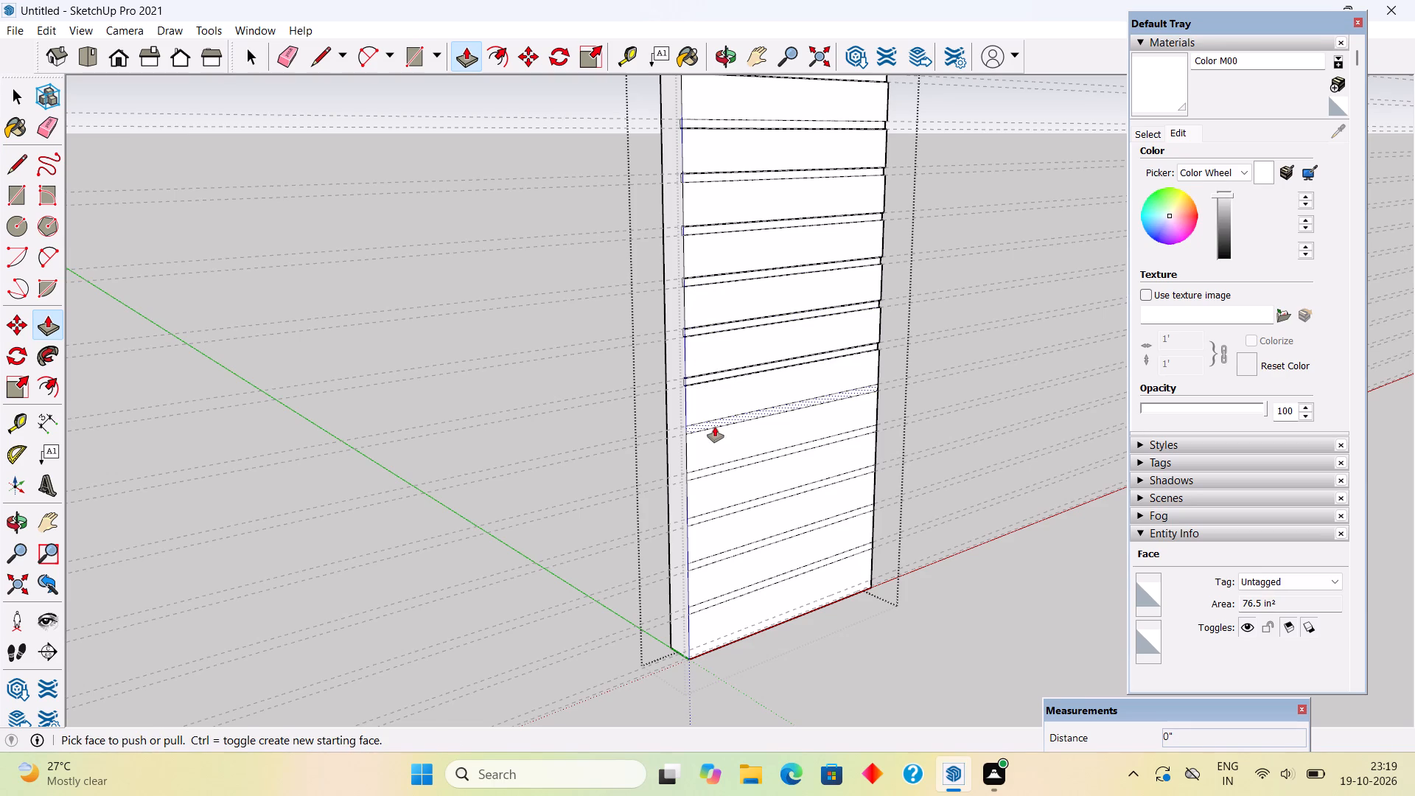
{"action": "double_click", "coordinate": [715, 427]}
{"action": "double_click", "coordinate": [719, 469]}
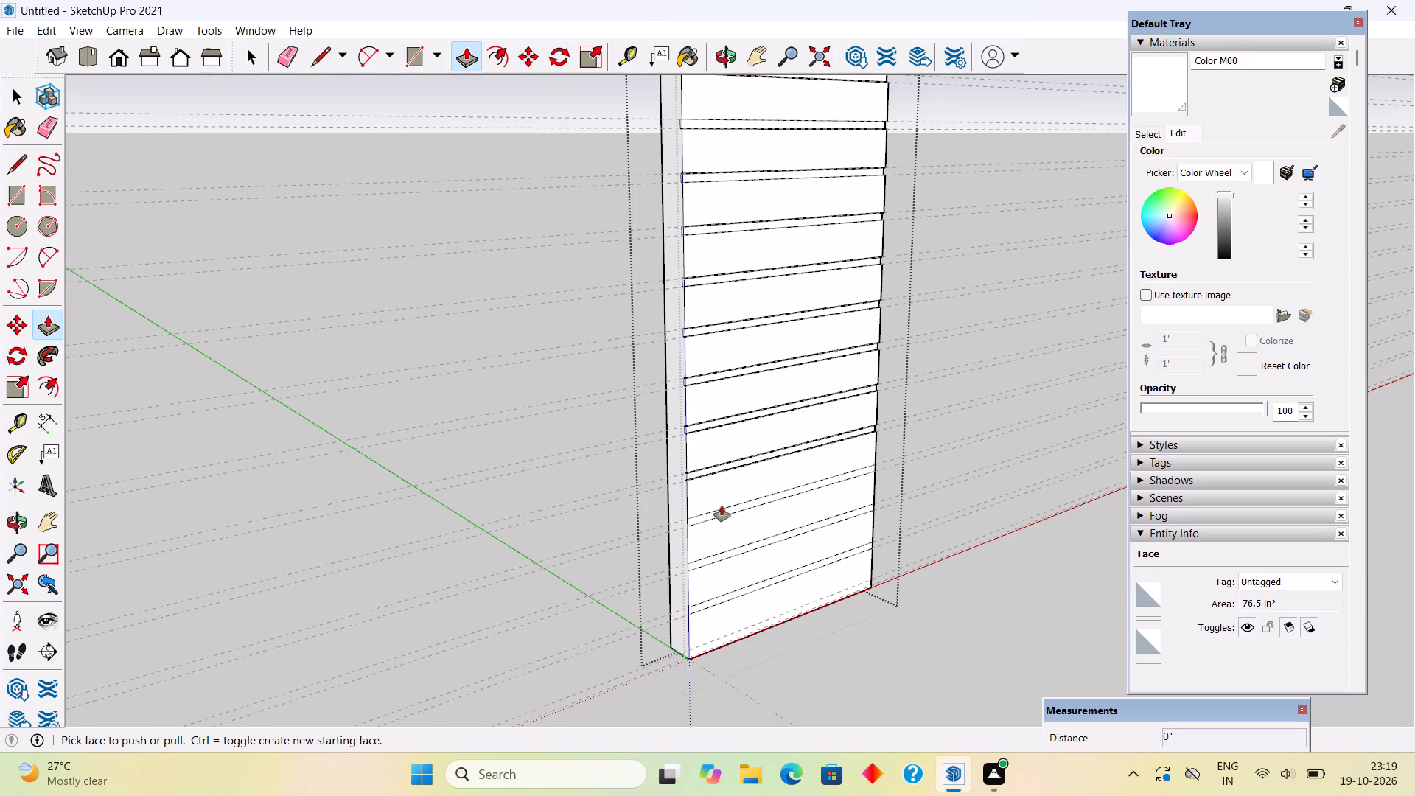
{"action": "double_click", "coordinate": [727, 512]}
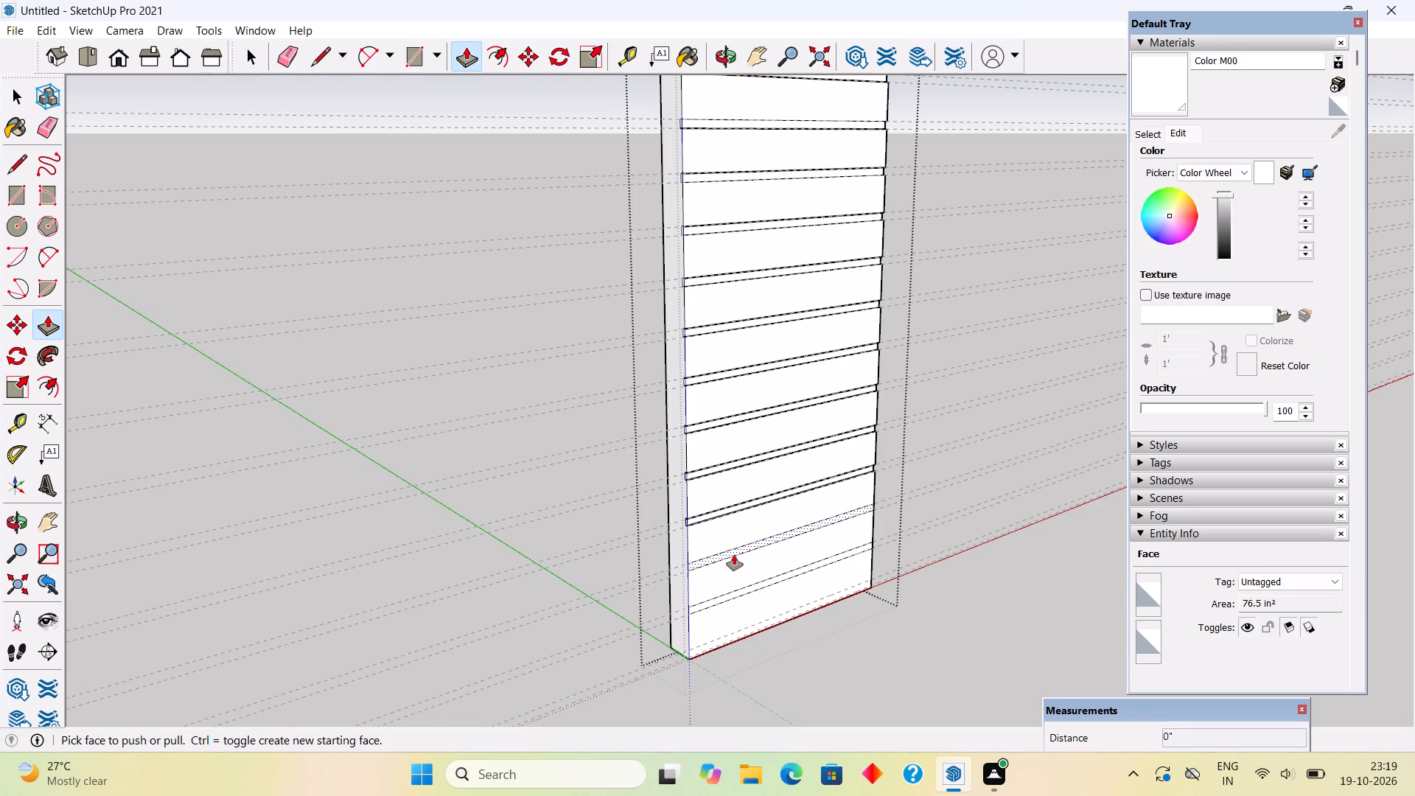
{"action": "double_click", "coordinate": [734, 555]}
{"action": "double_click", "coordinate": [745, 595]}
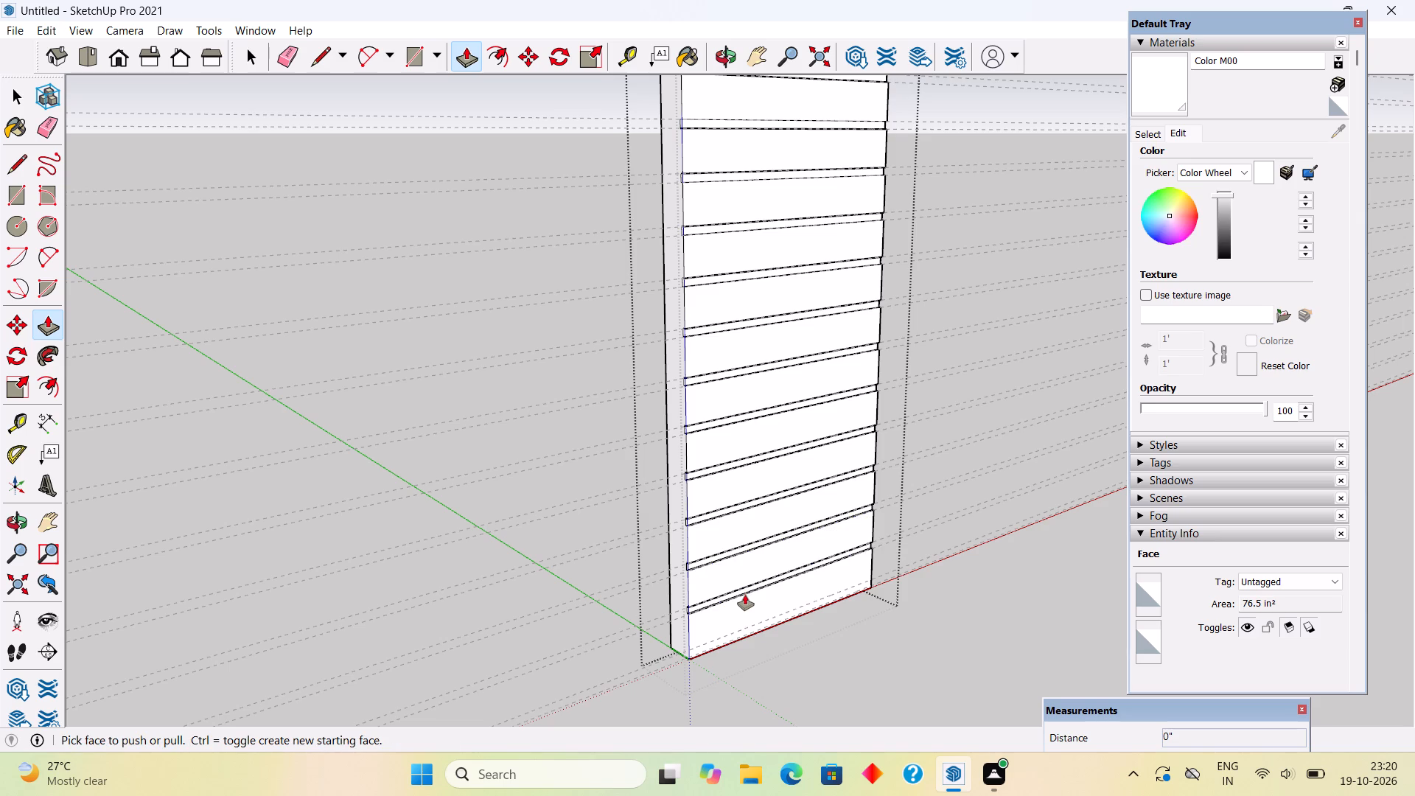
{"action": "key", "text": "space"}
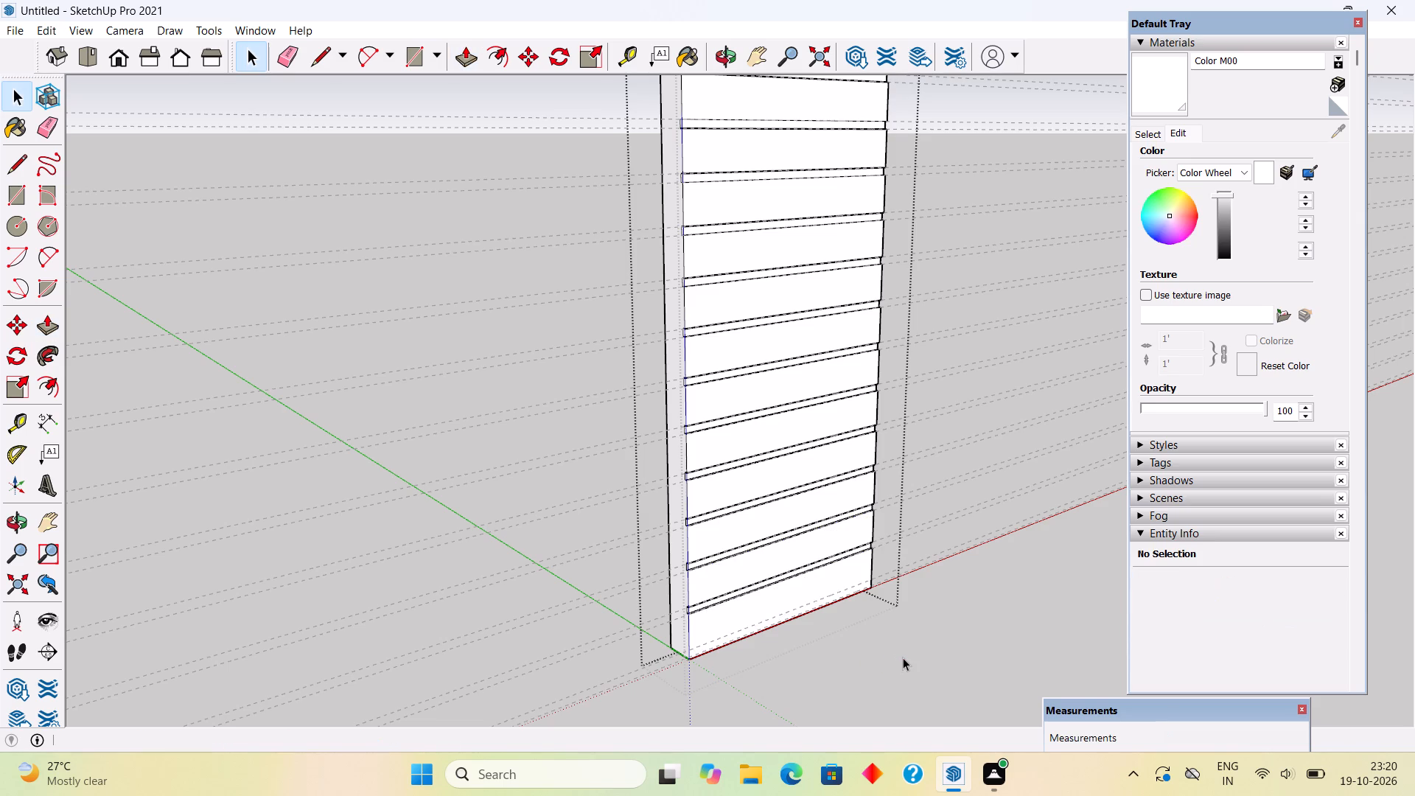
{"action": "left_click", "coordinate": [904, 657]}
Delete all construction guides around the grooved panel.
{"action": "scroll", "coordinate": [904, 657], "scroll_direction": "down", "scroll_amount": 5}
{"action": "middle_click_drag", "start_coordinate": [924, 575], "coordinate": [710, 607]}
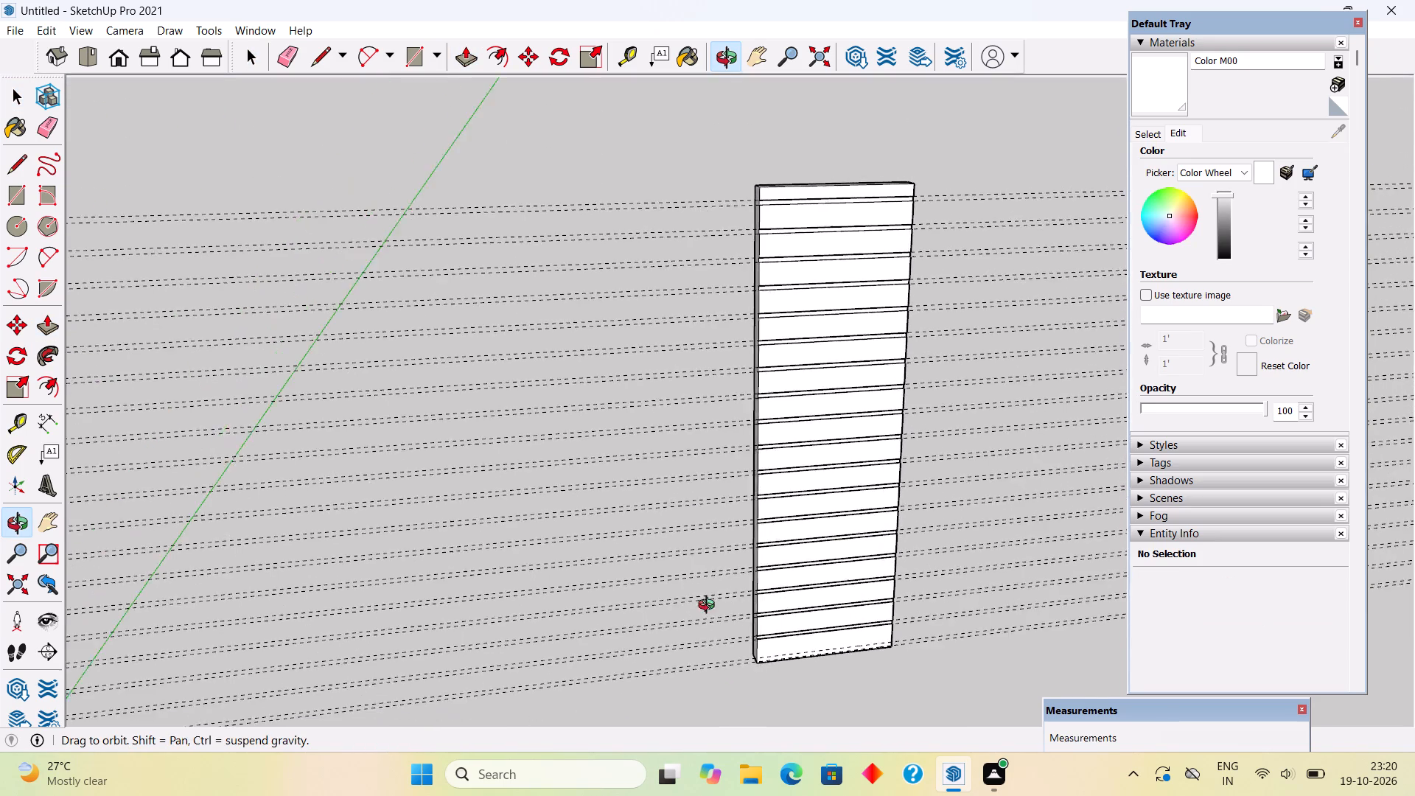
{"action": "middle_click_drag", "start_coordinate": [710, 607], "coordinate": [656, 620]}
{"action": "left_click", "coordinate": [57, 36]}
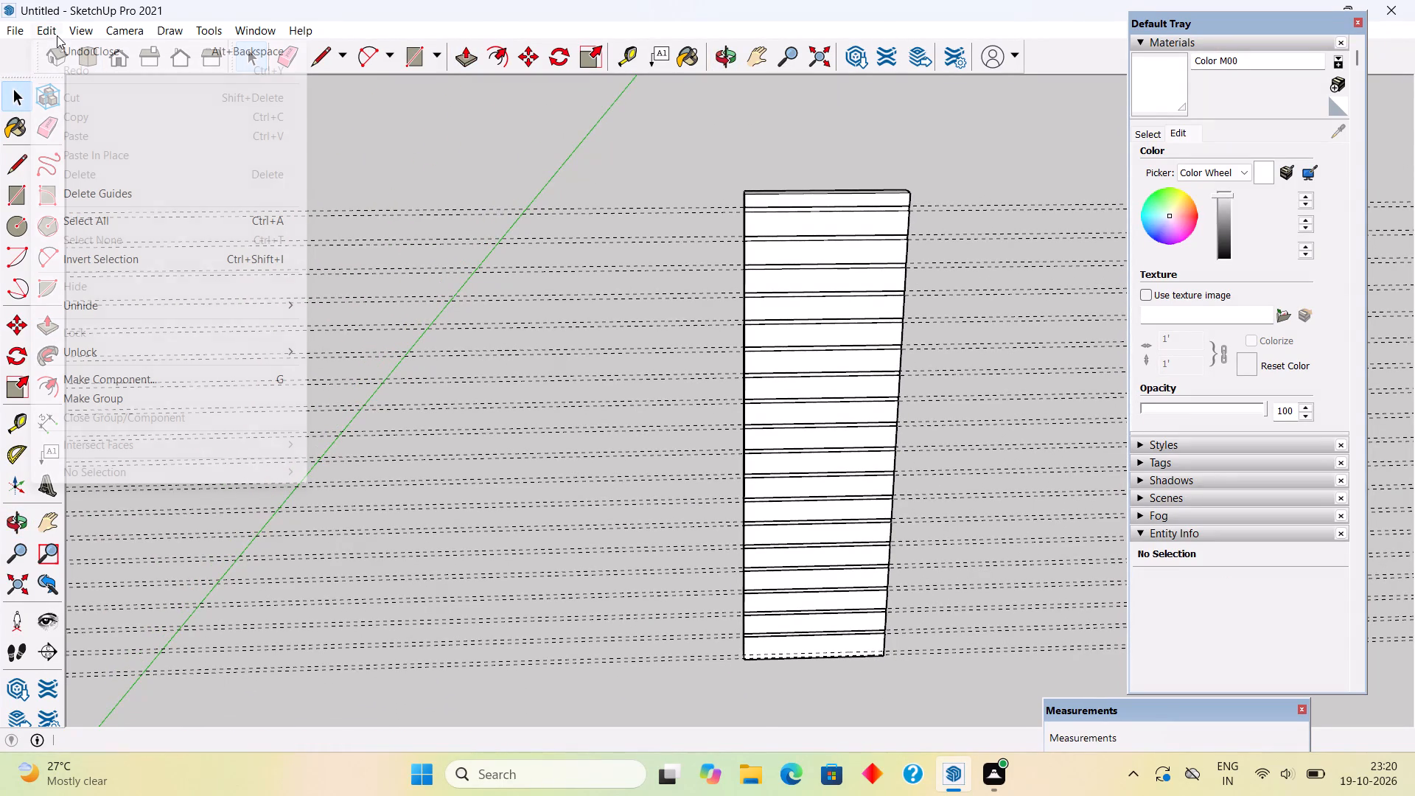
{"action": "left_click", "coordinate": [175, 191]}
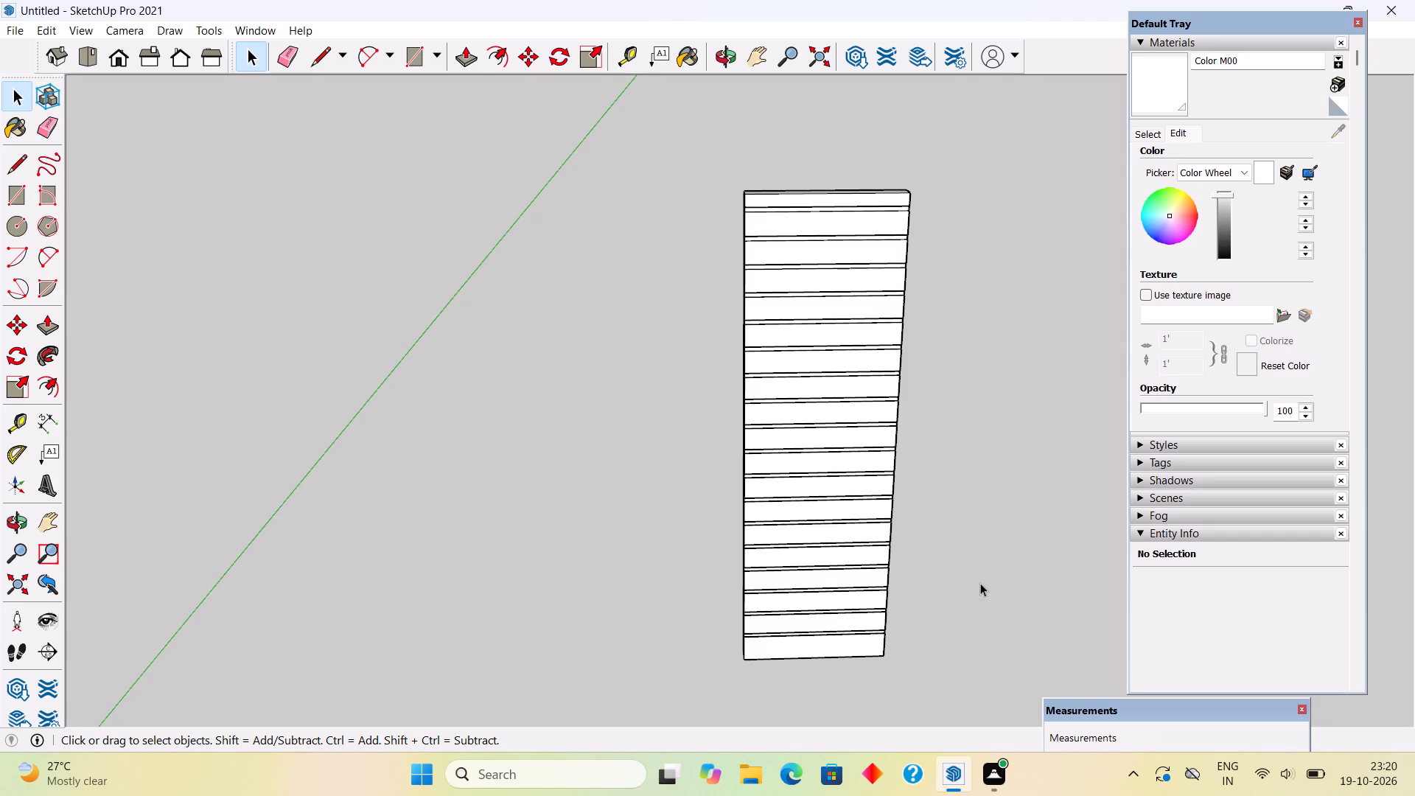
Unhide the rest of the house model around the grooved panel.
{"action": "middle_click_drag", "start_coordinate": [980, 583], "coordinate": [1053, 464]}
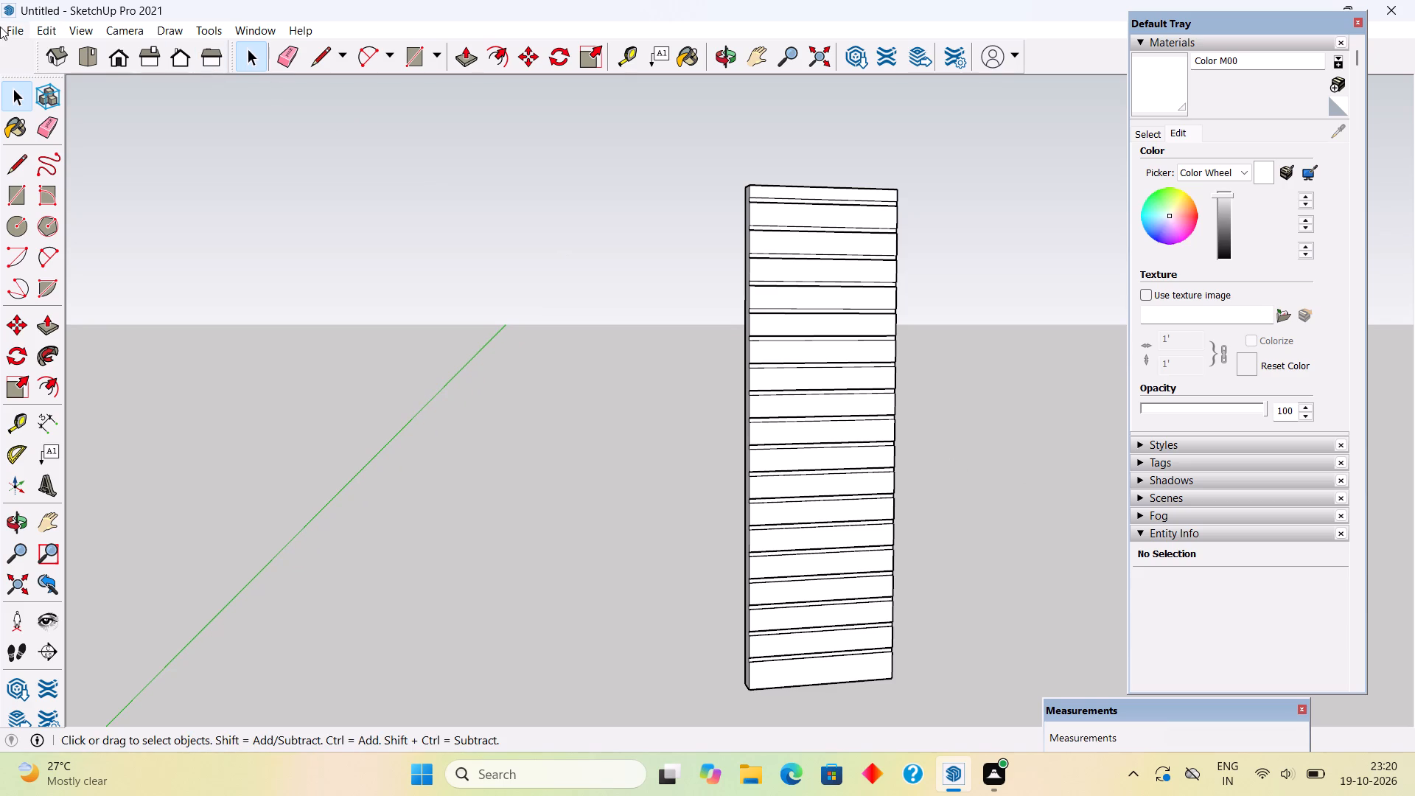
{"action": "left_click", "coordinate": [44, 29]}
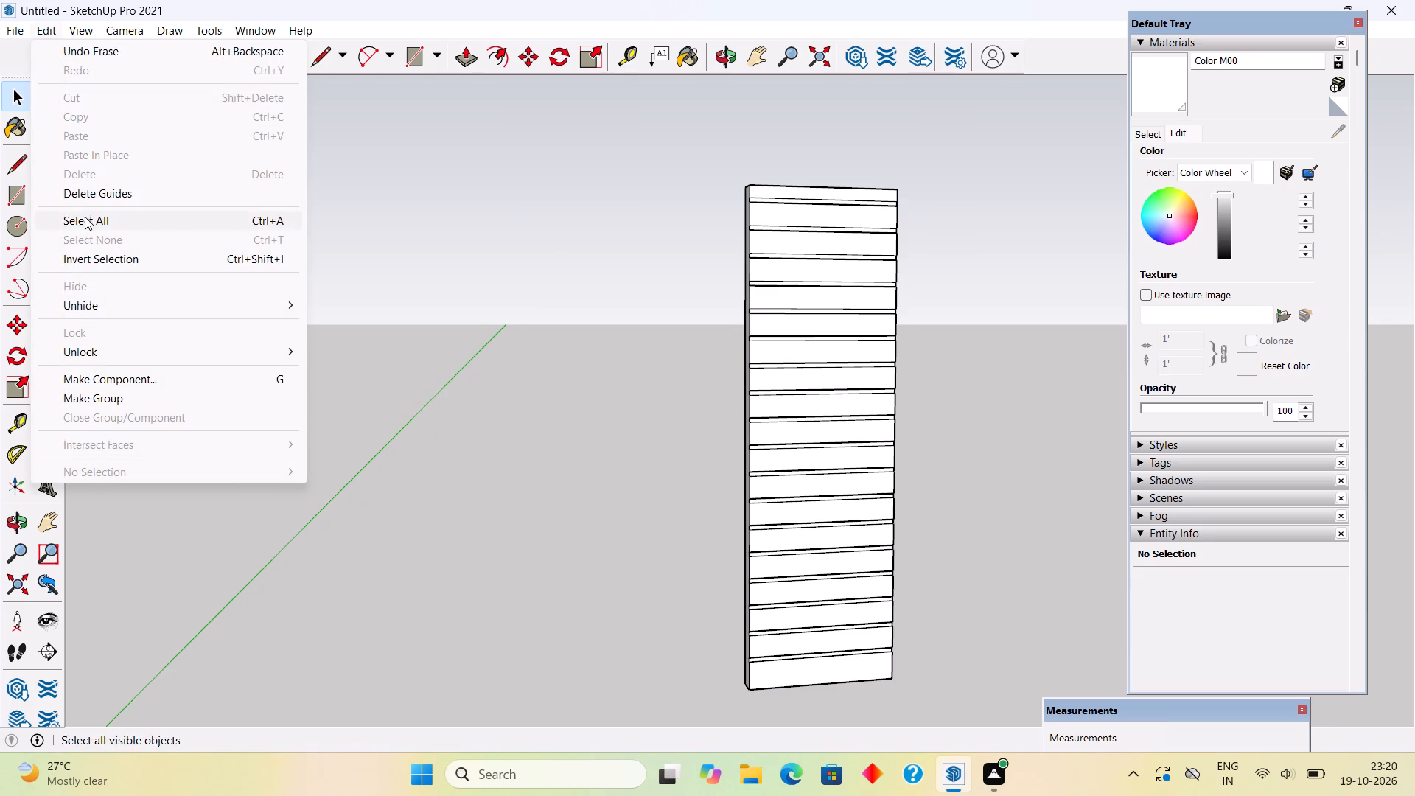
{"action": "left_click", "coordinate": [139, 358]}
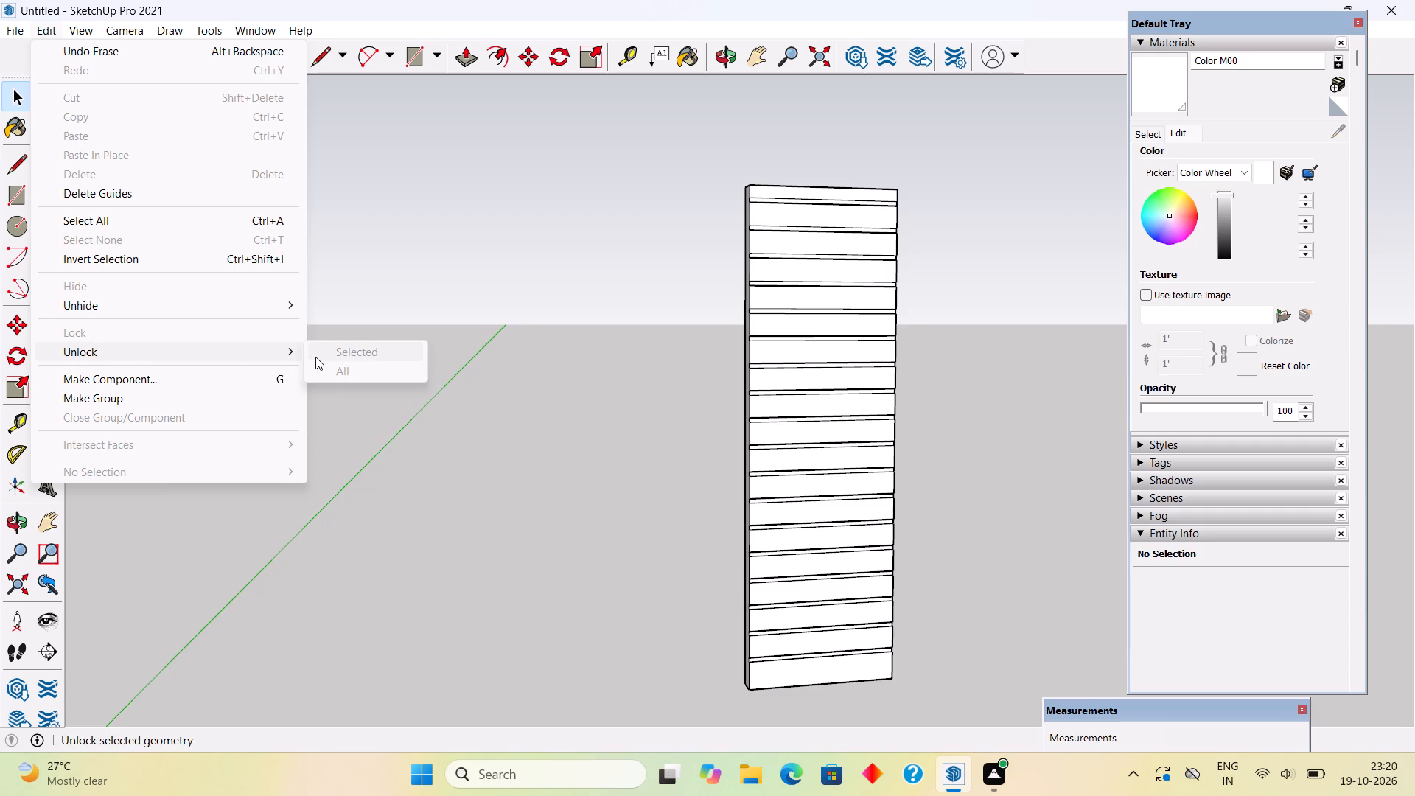
{"action": "left_click", "coordinate": [265, 302]}
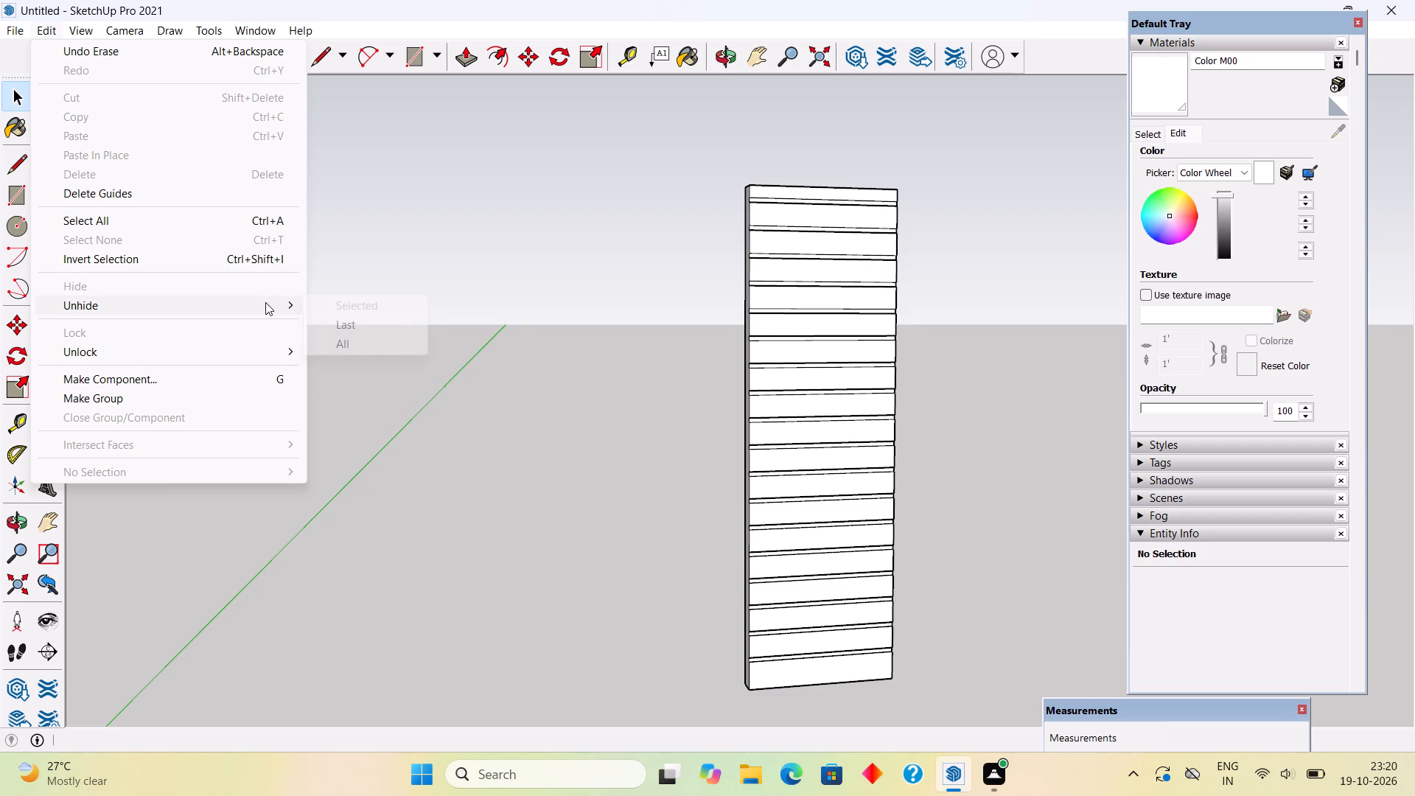
{"action": "left_click", "coordinate": [339, 334]}
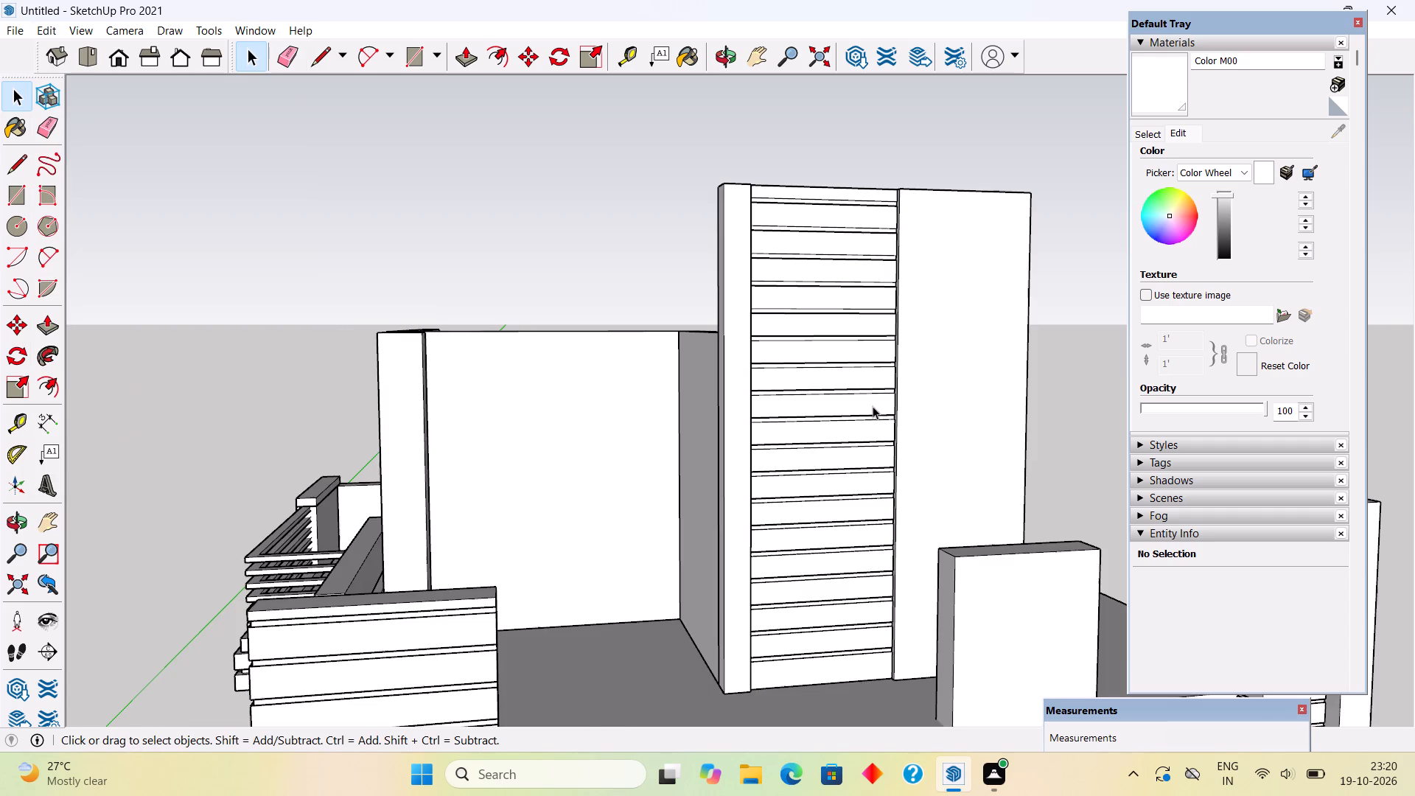
Place a guide parallel to the roof slab's side edge through the feature wall's rear bottom corner, and another 9" inward from it.
{"action": "scroll", "coordinate": [872, 401], "scroll_direction": "down", "scroll_amount": 8}
{"action": "middle_click_drag", "start_coordinate": [868, 398], "coordinate": [561, 468]}
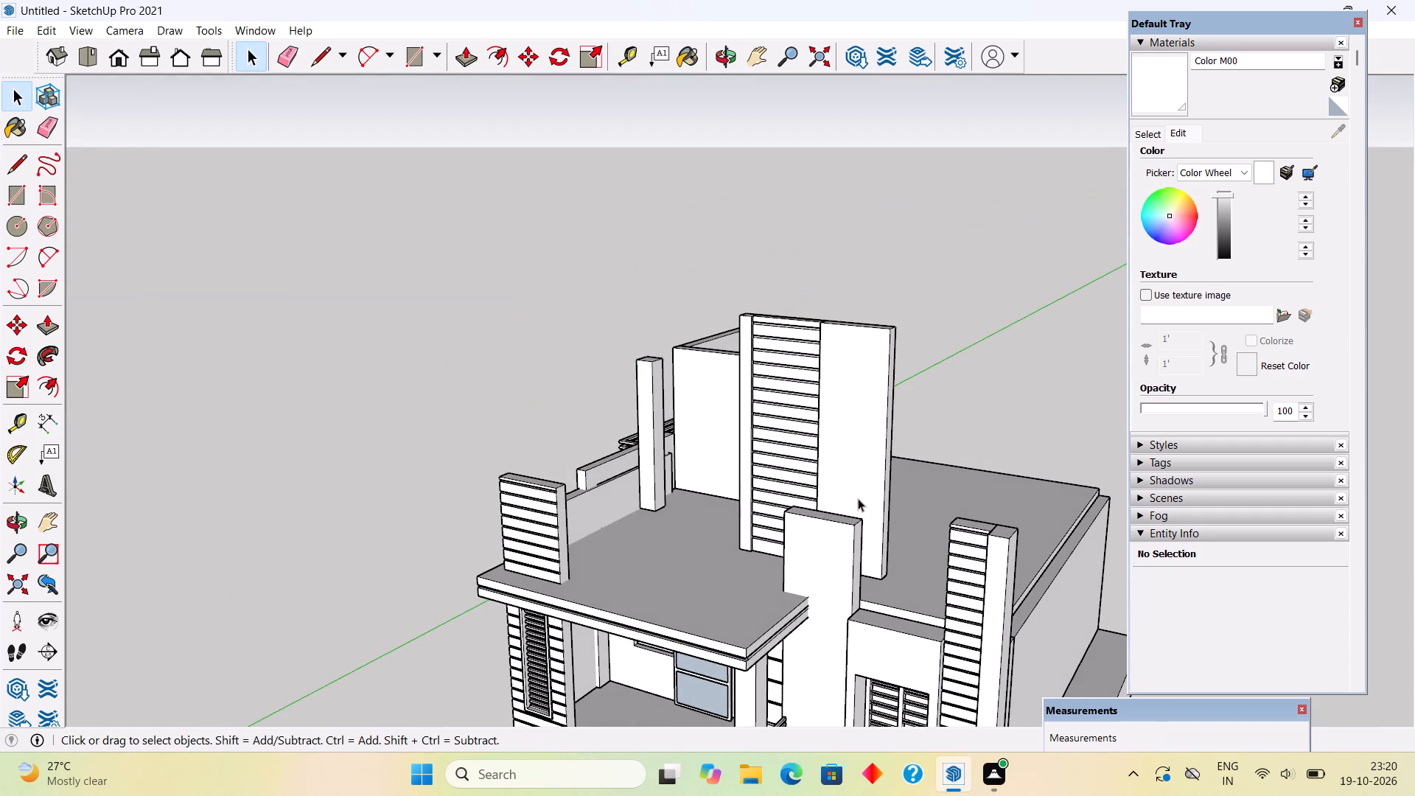
{"action": "middle_click_drag", "start_coordinate": [858, 498], "coordinate": [356, 502]}
{"action": "middle_click_drag", "start_coordinate": [729, 506], "coordinate": [450, 531]}
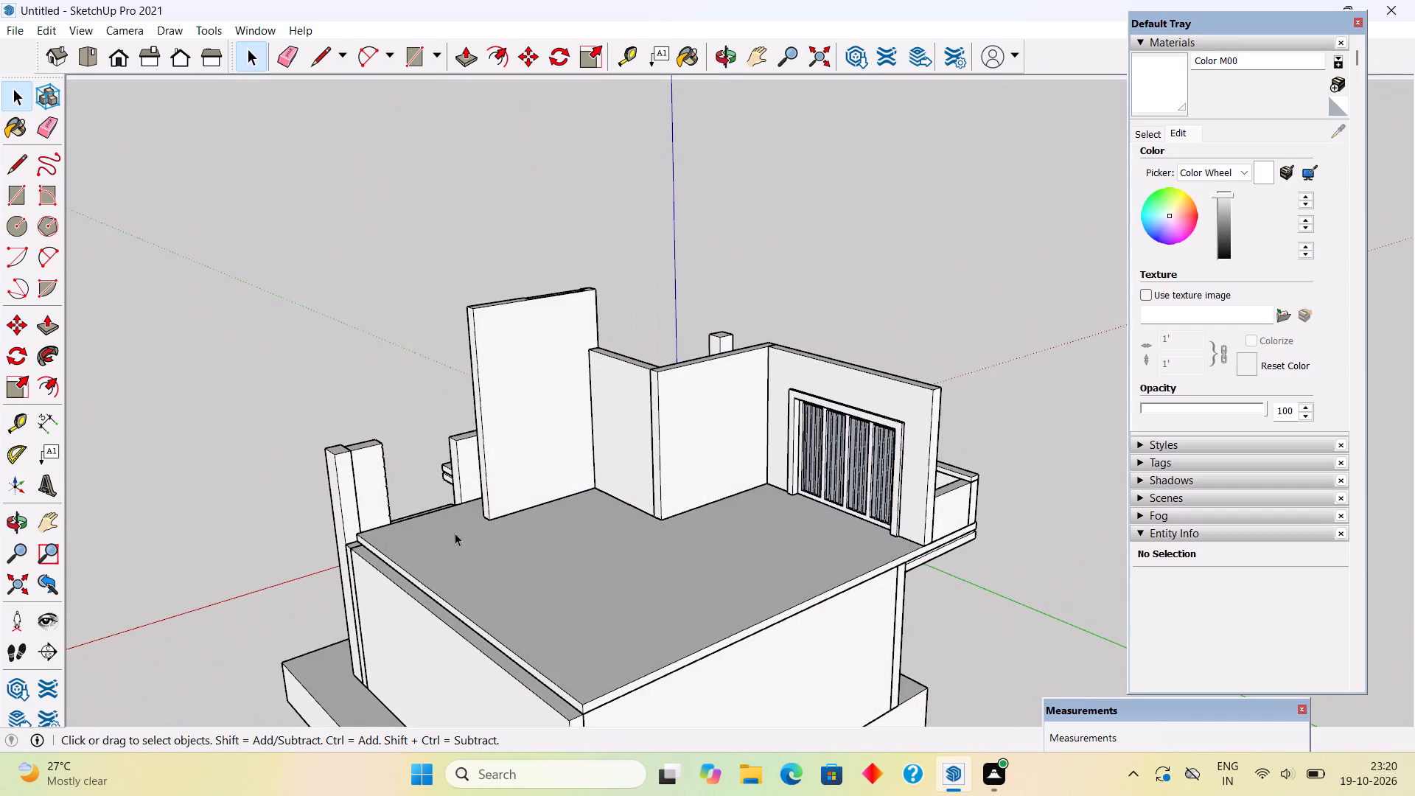
{"action": "scroll", "coordinate": [504, 514], "scroll_direction": "up", "scroll_amount": 4}
{"action": "middle_click_drag", "start_coordinate": [505, 514], "coordinate": [380, 562]}
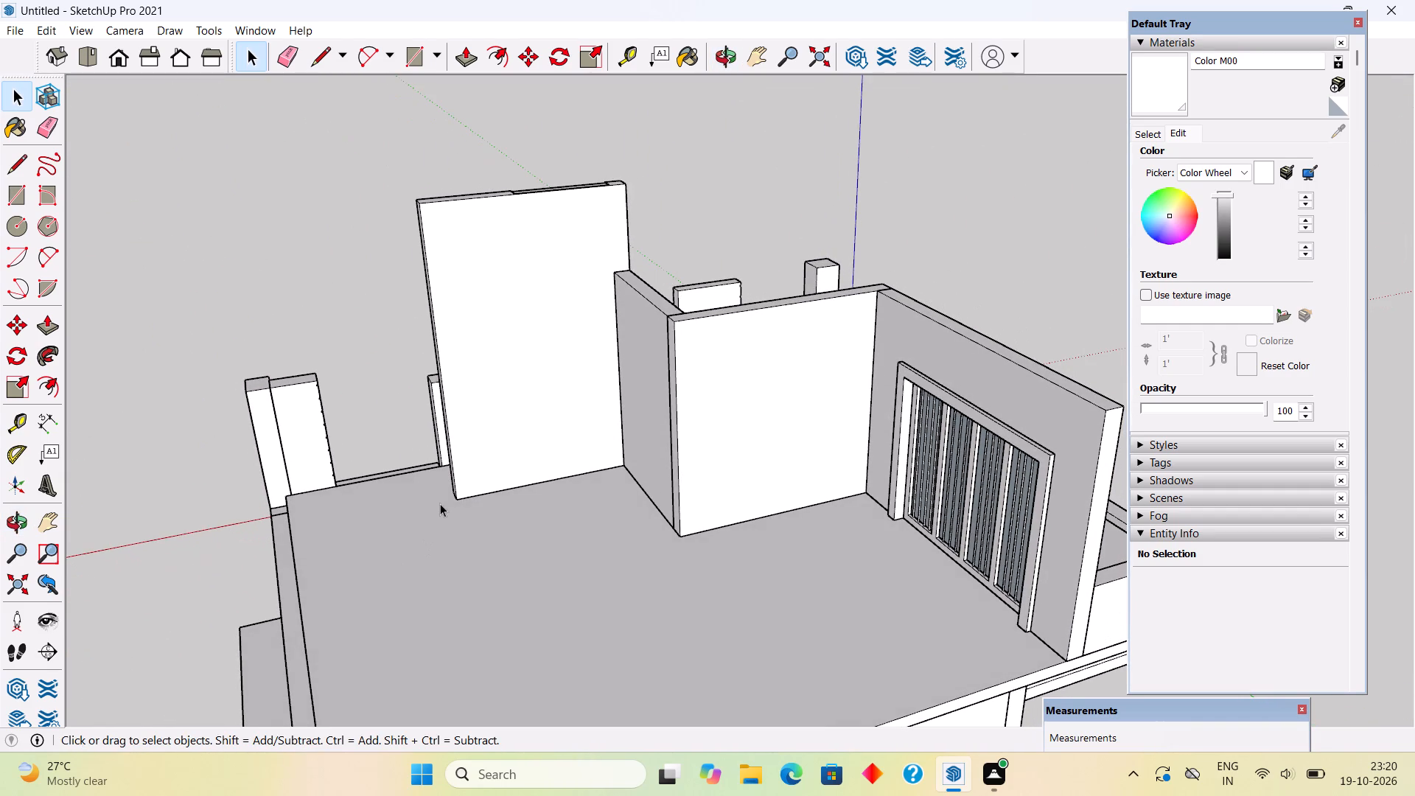
{"action": "scroll", "coordinate": [466, 494], "scroll_direction": "up", "scroll_amount": 2}
{"action": "key", "text": "t"}
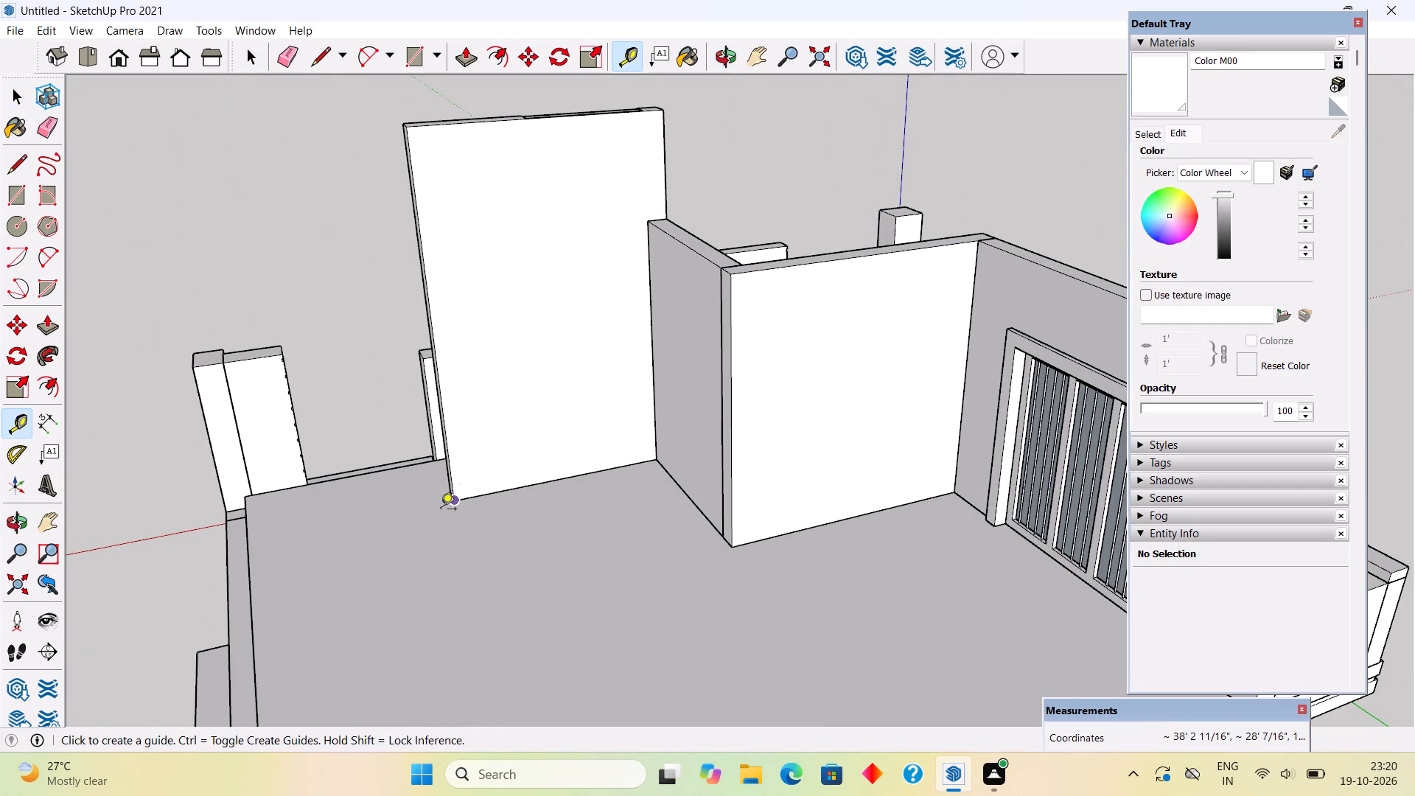
{"action": "left_click", "coordinate": [256, 640]}
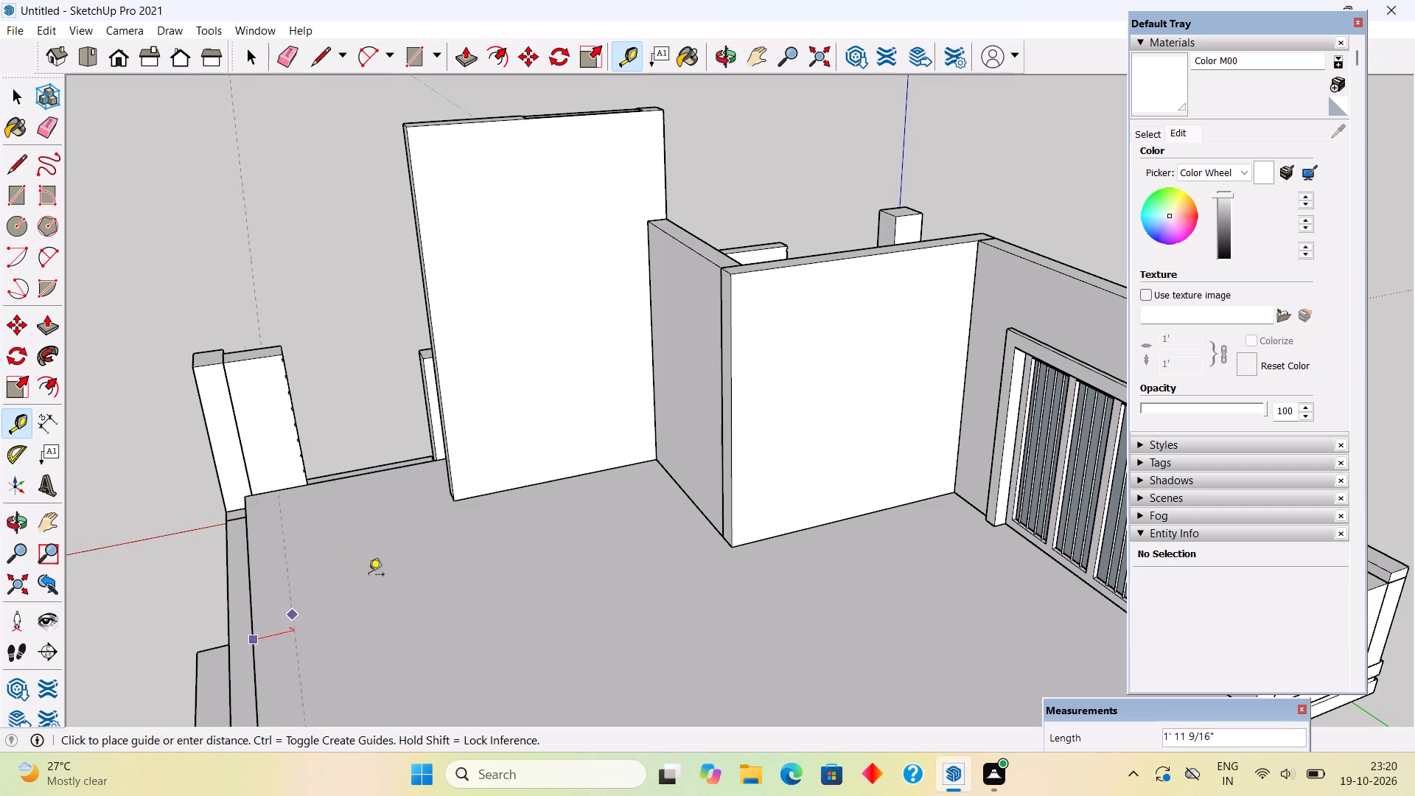
{"action": "left_click", "coordinate": [455, 520]}
{"action": "left_click", "coordinate": [475, 544]}
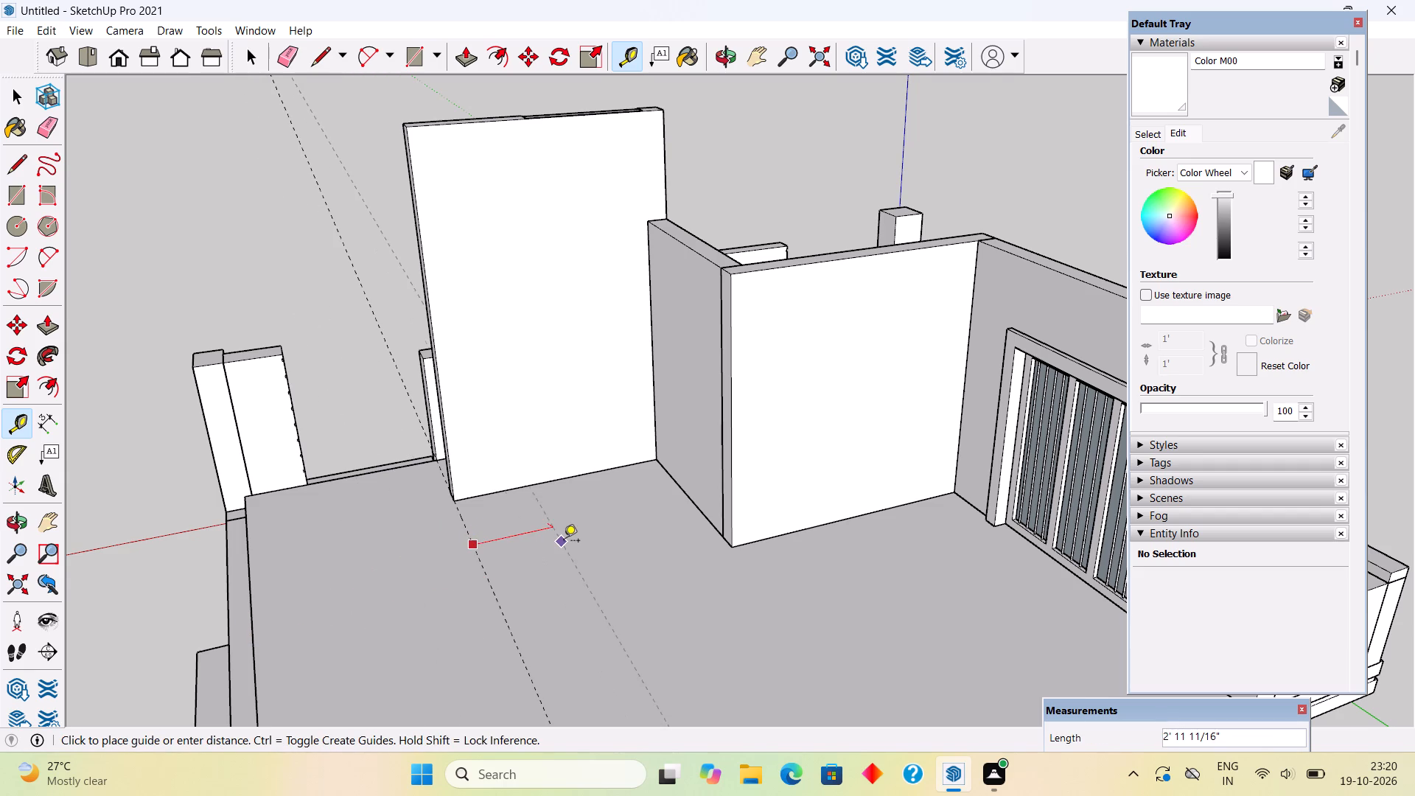
{"action": "key", "text": "9"}
{"action": "key", "text": "shift+quotedbl"}
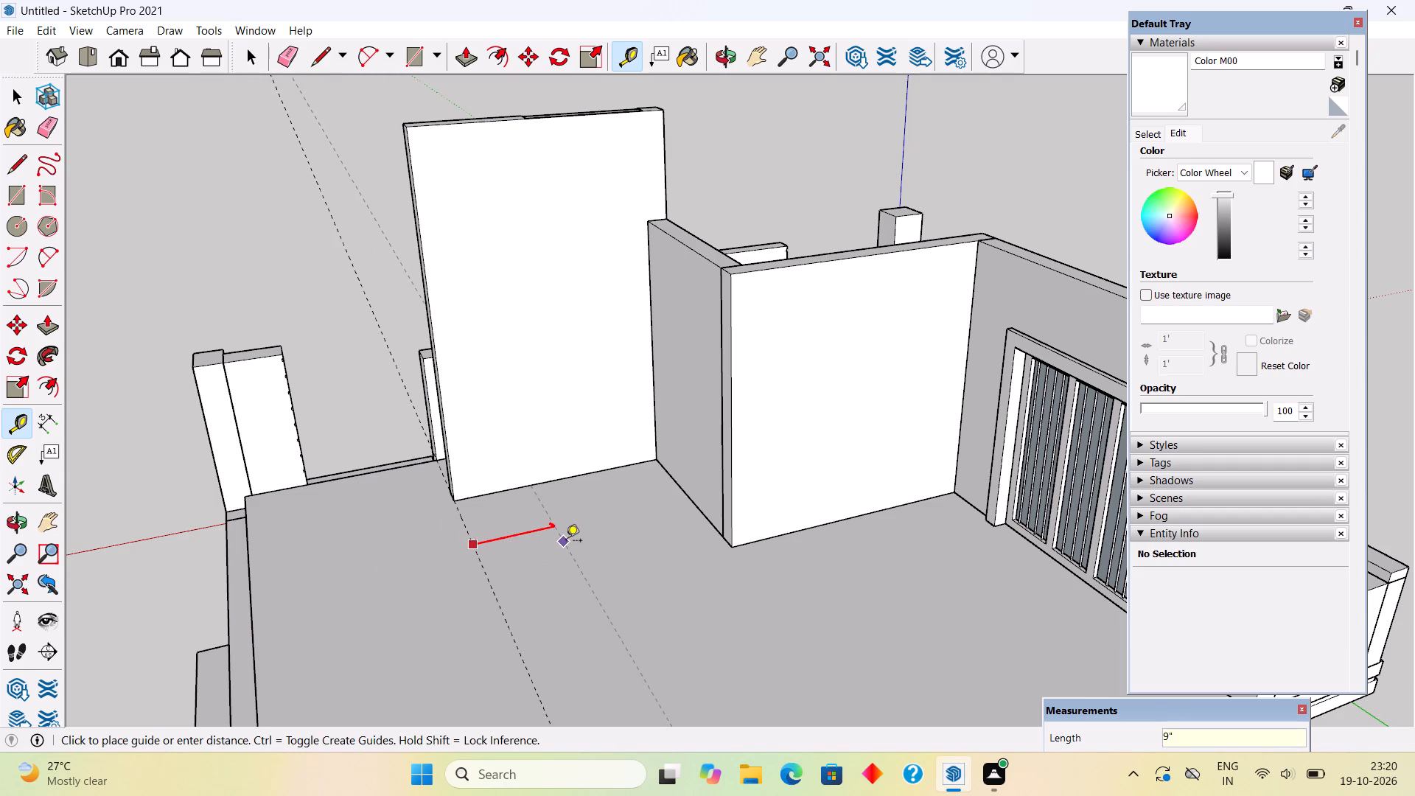
{"action": "key", "text": "Return"}
Draw a 9" by 7' 6" rectangle between the guides from the feature wall's rear corner and extrude it 10' up as a wall.
{"action": "key", "text": "r"}
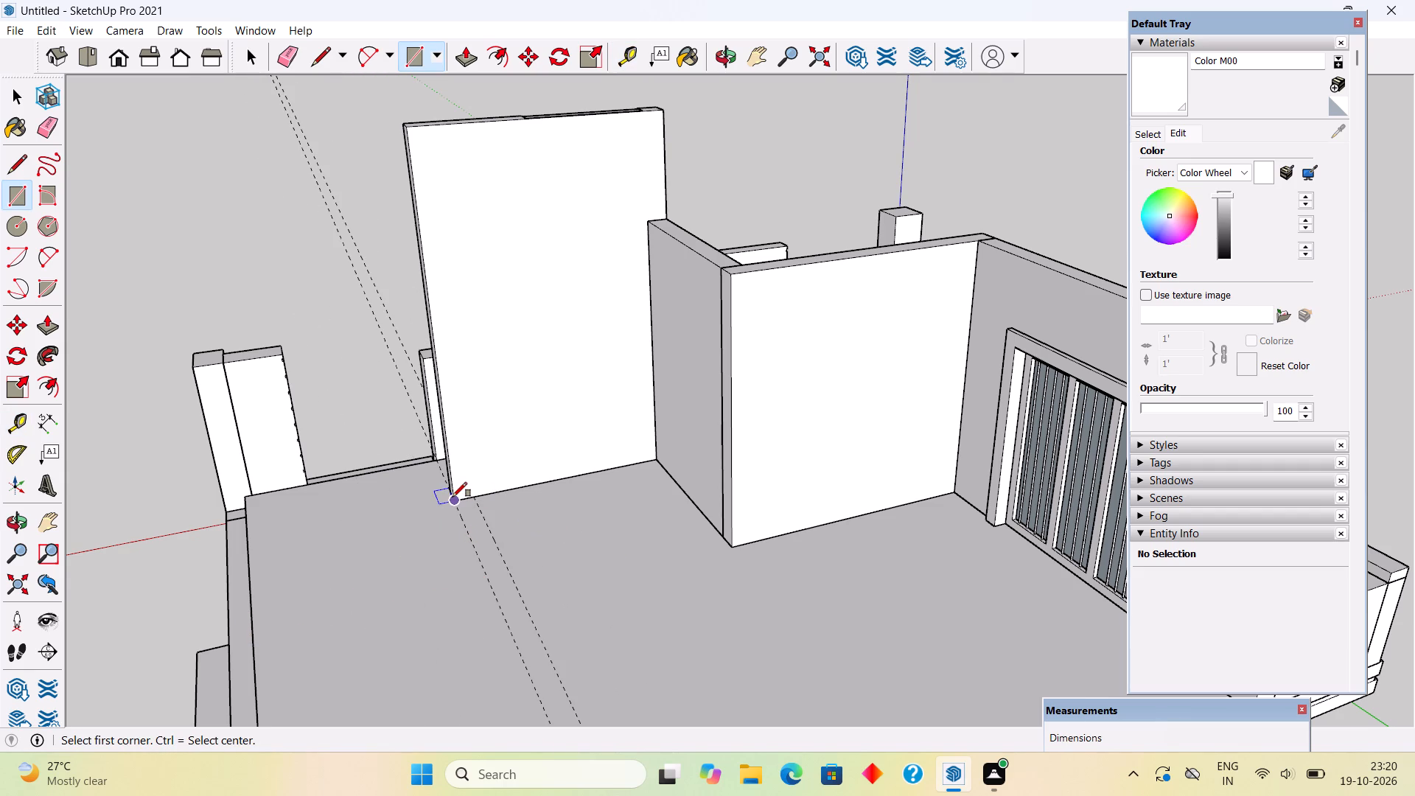
{"action": "left_click", "coordinate": [453, 497]}
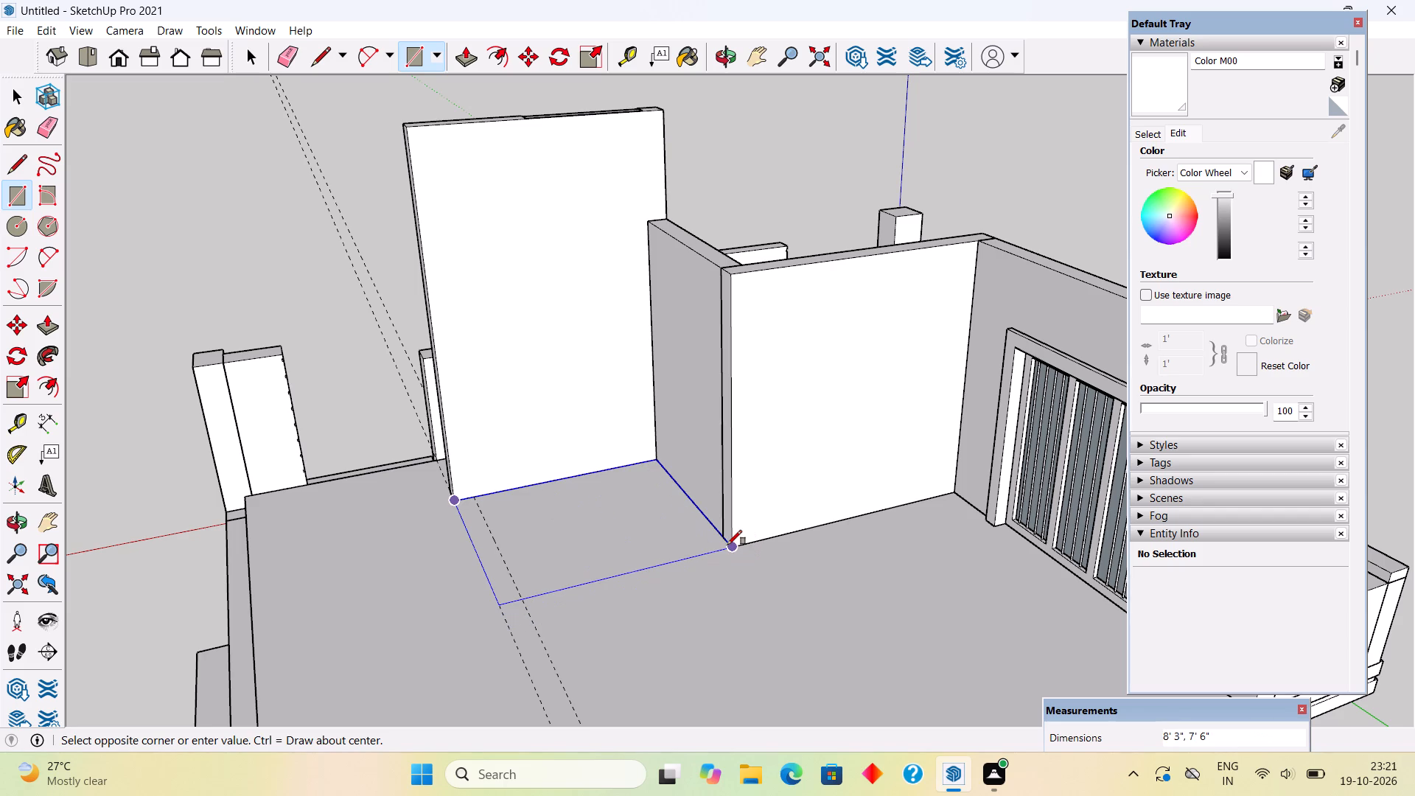
{"action": "left_click", "coordinate": [516, 597]}
{"action": "key", "text": "p"}
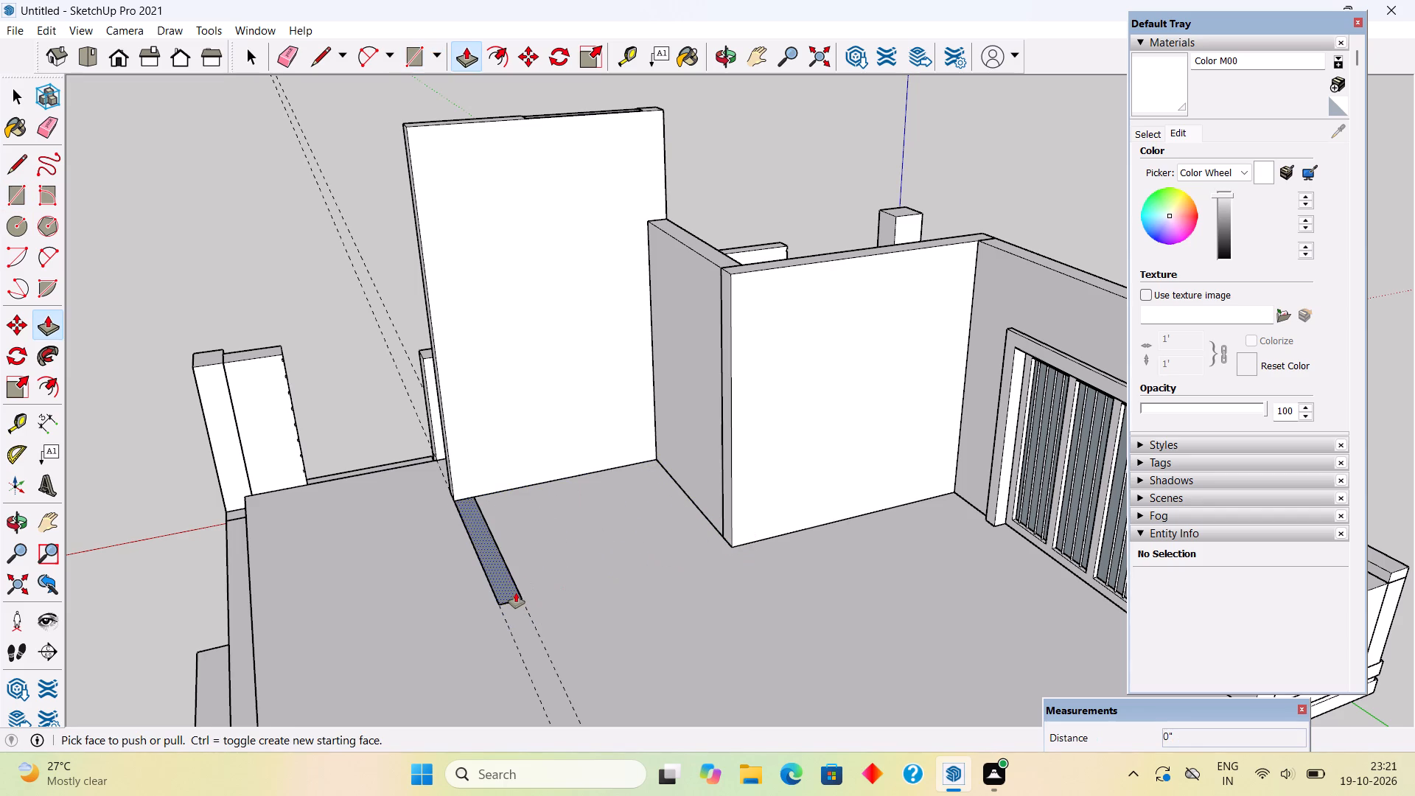
{"action": "left_click", "coordinate": [516, 593]}
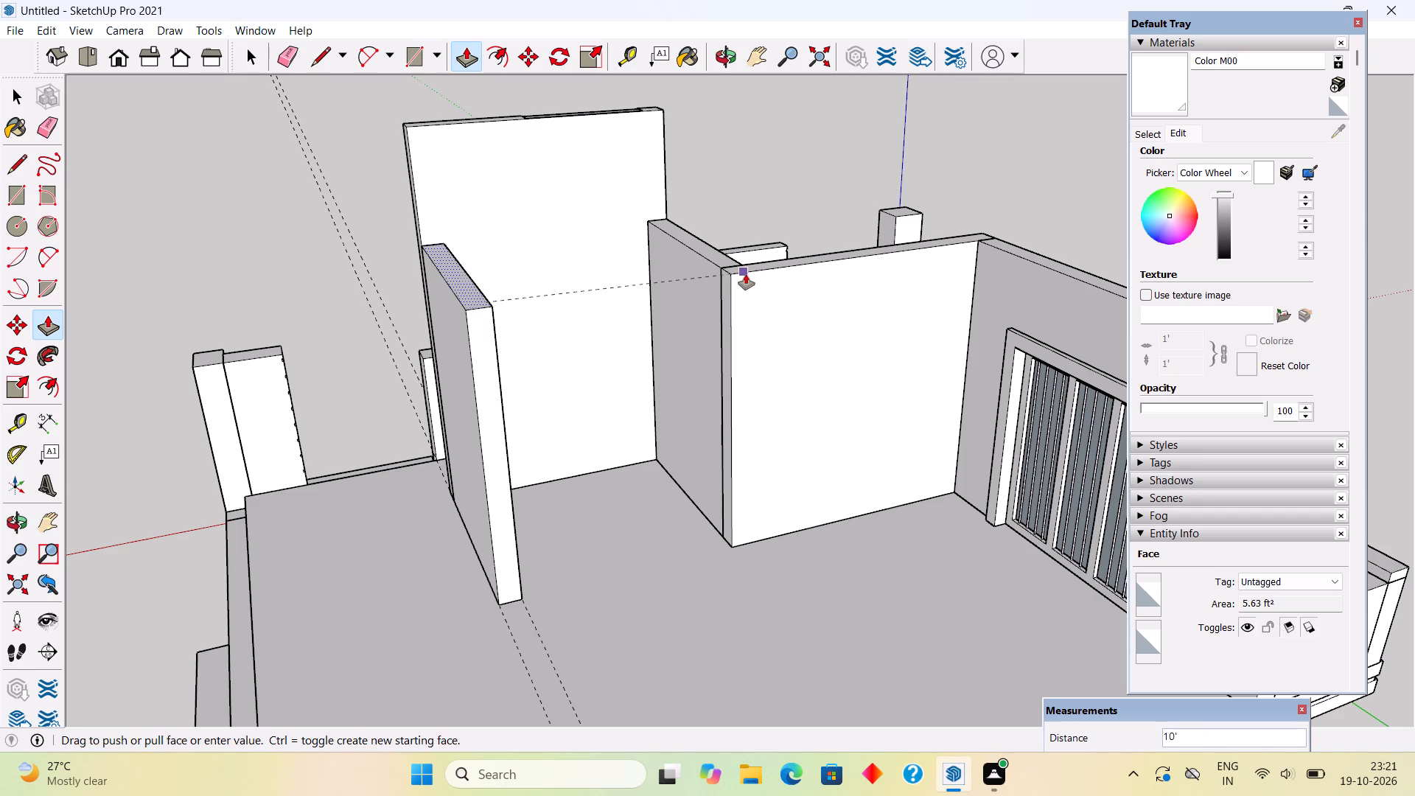
{"action": "left_click", "coordinate": [746, 274]}
Group the newly extruded 10' high wall behind the feature wall.
{"action": "key", "text": "space"}
{"action": "triple_click", "coordinate": [494, 419]}
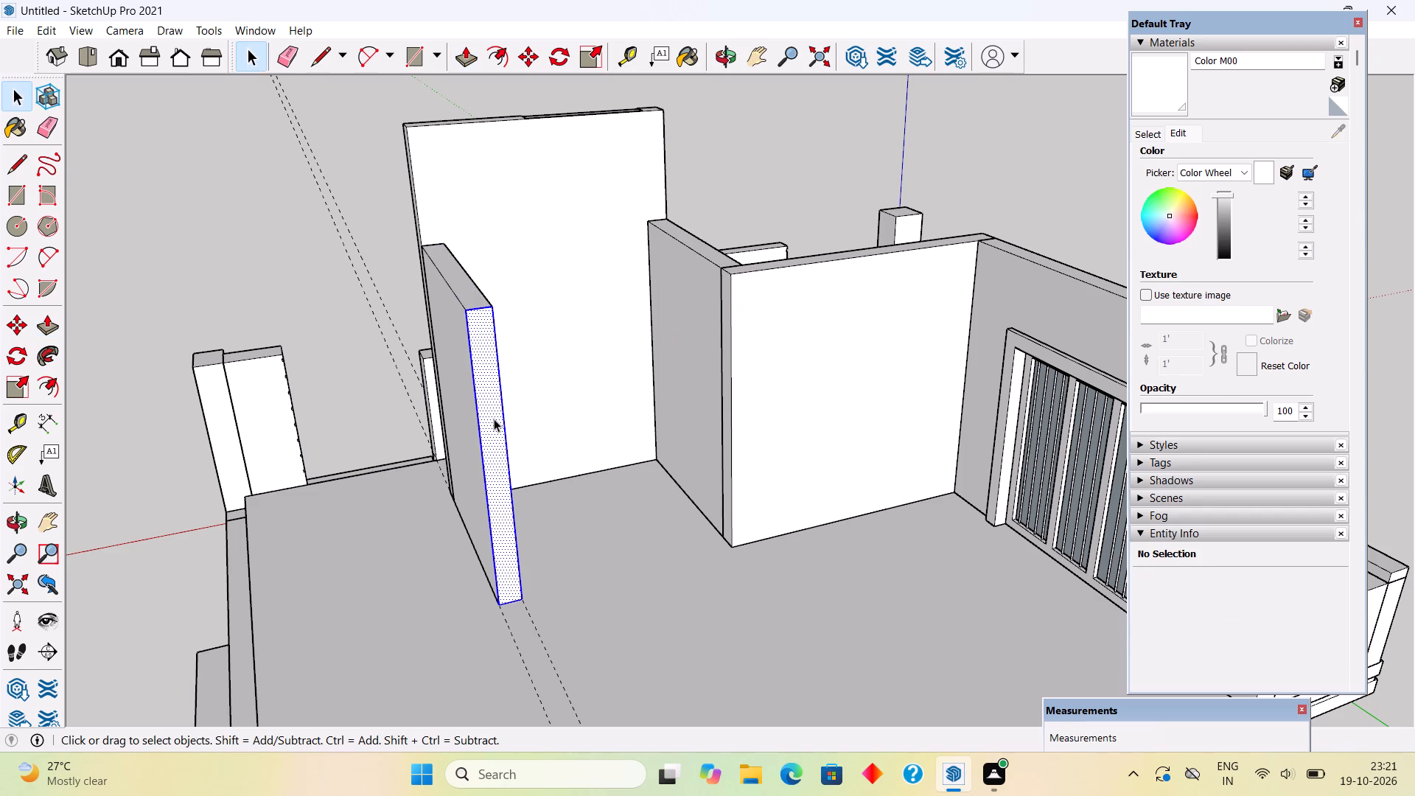
{"action": "right_click", "coordinate": [494, 419]}
{"action": "left_click", "coordinate": [576, 569]}
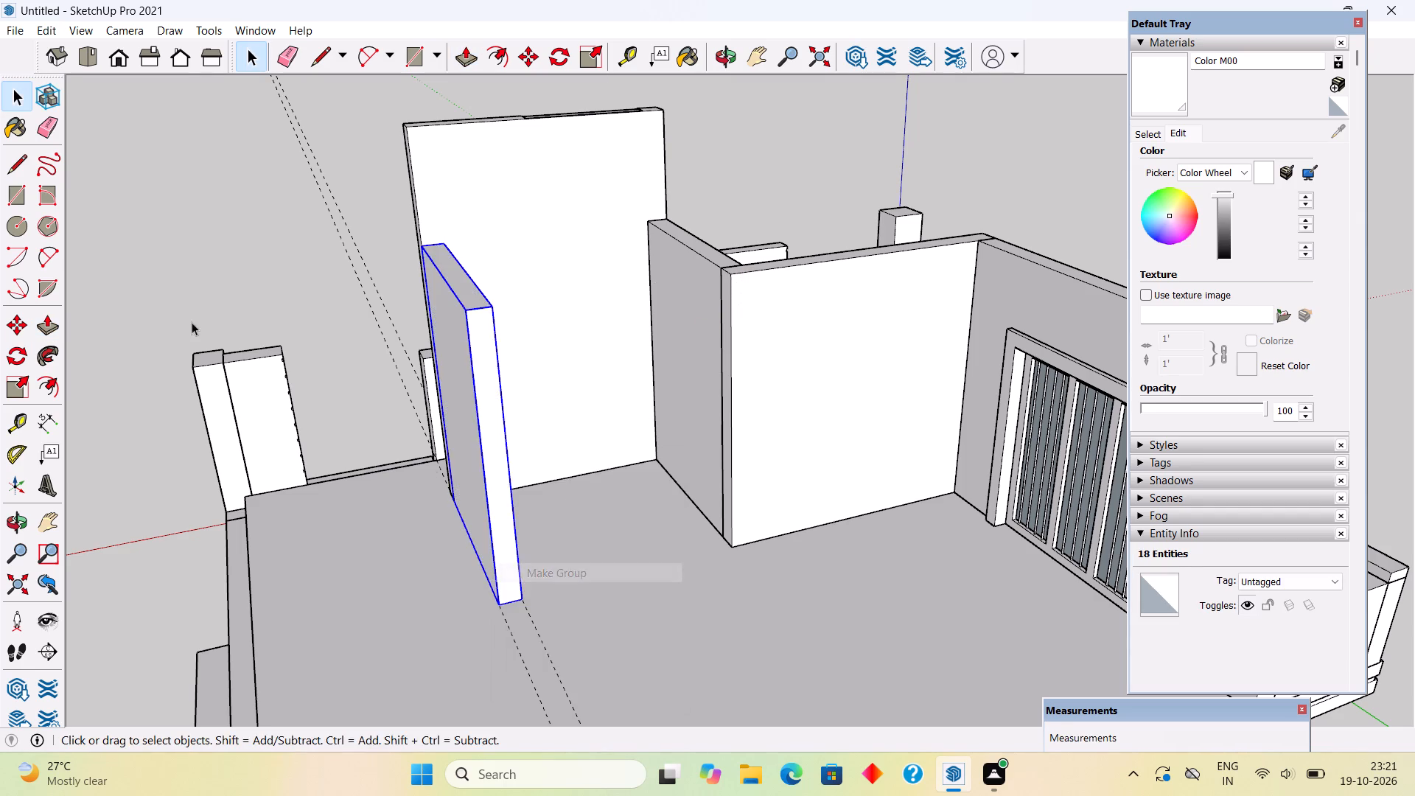
Place a guide on the slab along the new wall's free end, and another 9" inward from it toward the feature wall.
{"action": "middle_click_drag", "start_coordinate": [189, 322], "coordinate": [850, 399]}
{"action": "scroll", "coordinate": [850, 399], "scroll_direction": "down", "scroll_amount": 3}
{"action": "scroll", "coordinate": [604, 460], "scroll_direction": "down", "scroll_amount": 5}
{"action": "middle_click_drag", "start_coordinate": [525, 568], "coordinate": [1027, 359]}
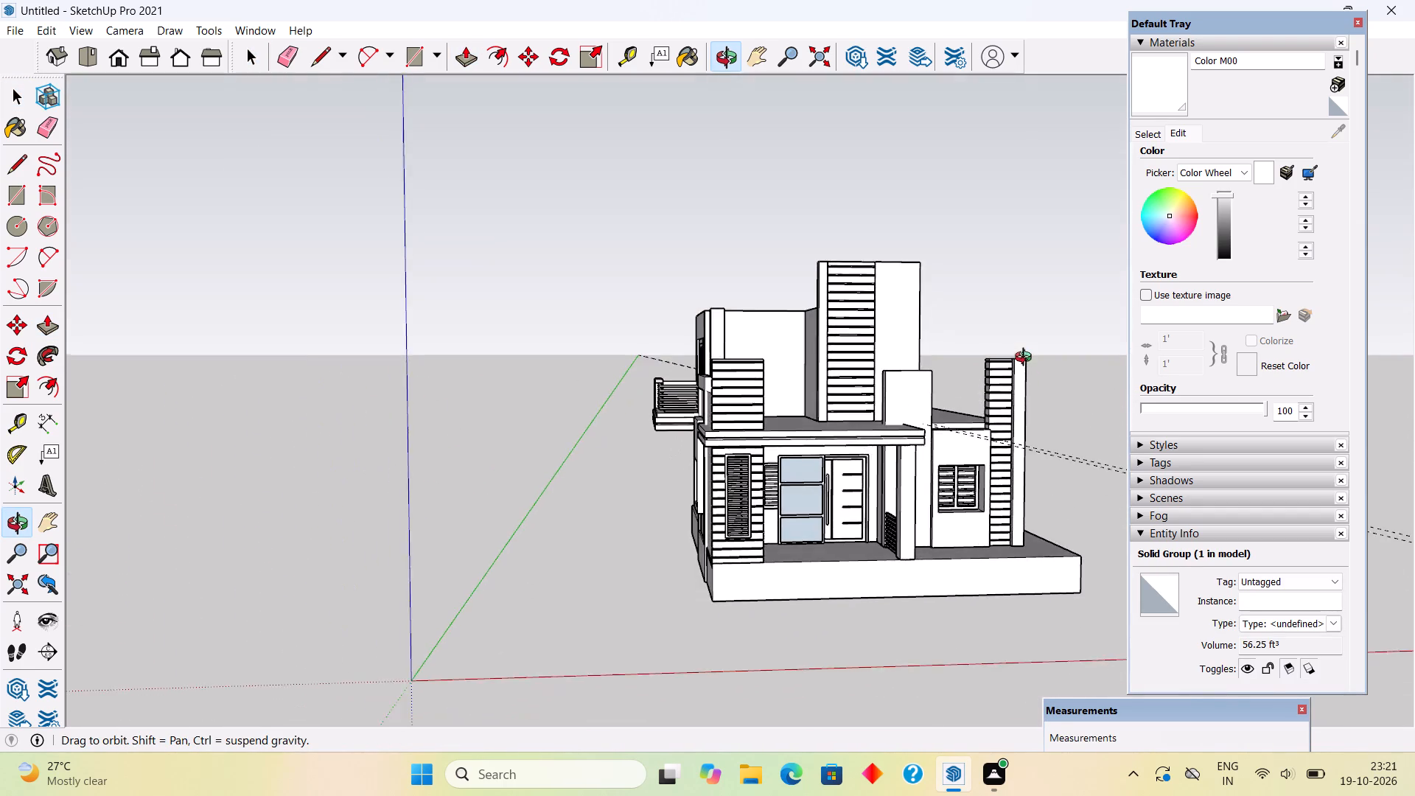
{"action": "middle_click_drag", "start_coordinate": [1027, 359], "coordinate": [925, 373]}
{"action": "scroll", "coordinate": [929, 363], "scroll_direction": "up", "scroll_amount": 6}
{"action": "middle_click_drag", "start_coordinate": [929, 363], "coordinate": [452, 399]}
{"action": "scroll", "coordinate": [757, 383], "scroll_direction": "up", "scroll_amount": 1}
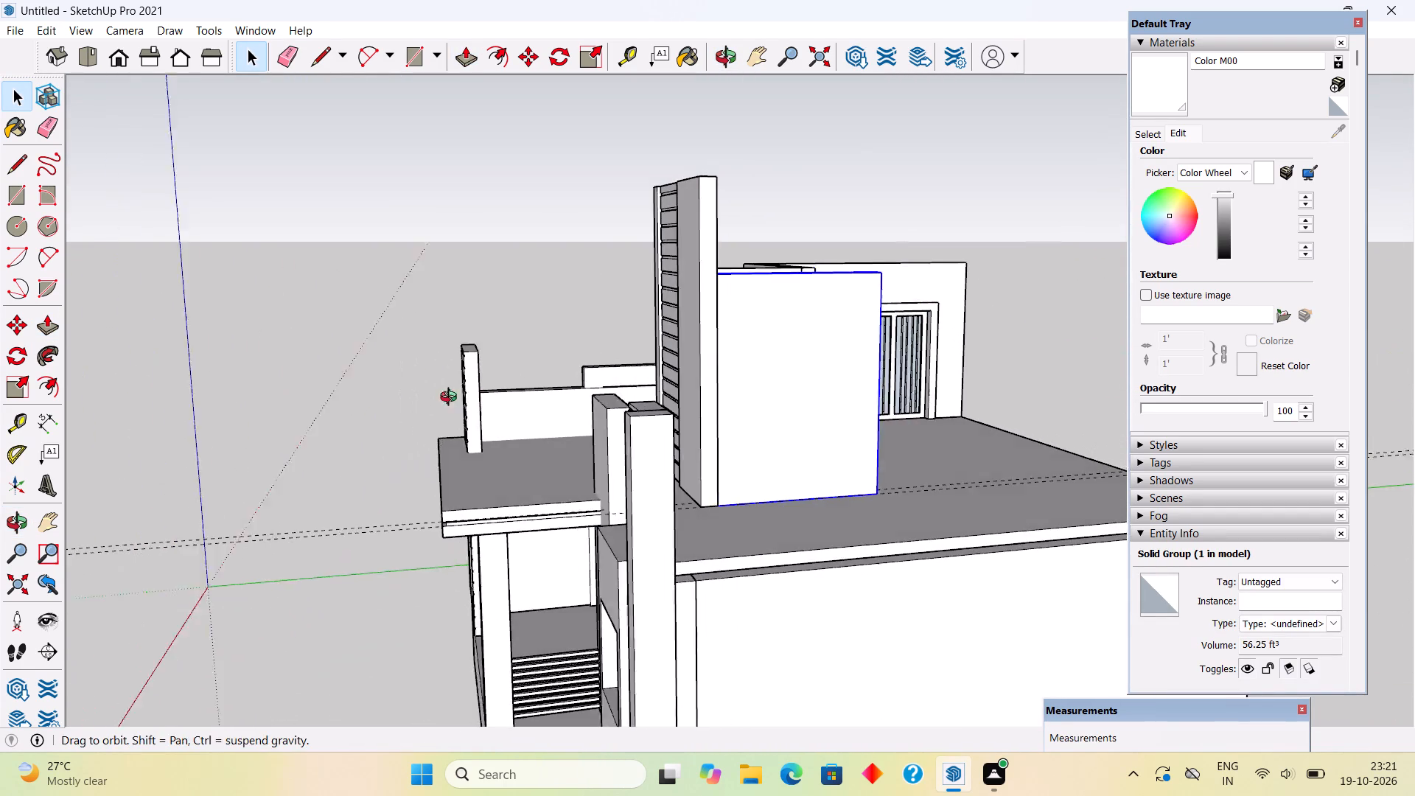
{"action": "middle_click_drag", "start_coordinate": [452, 399], "coordinate": [444, 399]}
{"action": "scroll", "coordinate": [783, 505], "scroll_direction": "up", "scroll_amount": 3}
{"action": "middle_click_drag", "start_coordinate": [910, 433], "coordinate": [587, 554]}
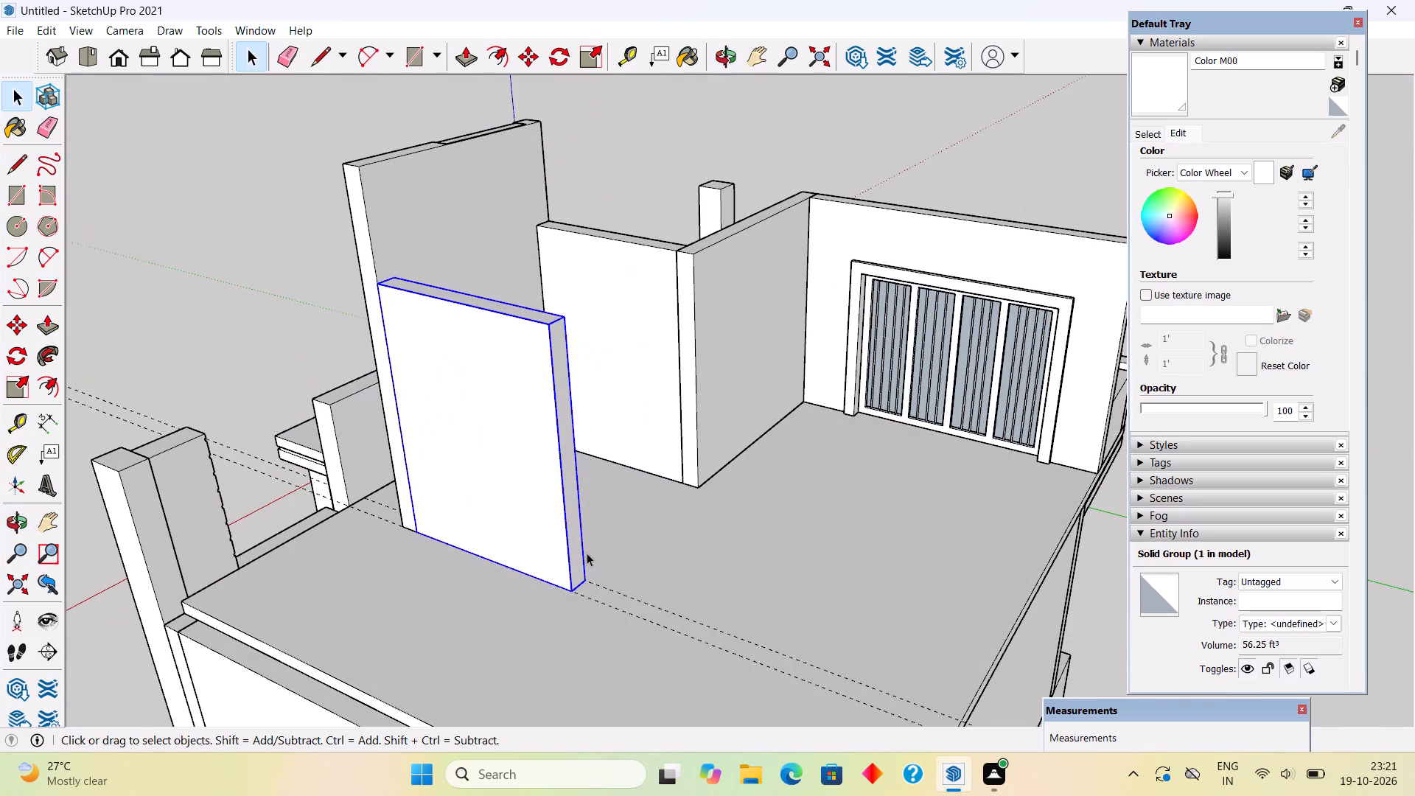
{"action": "key", "text": "t"}
{"action": "scroll", "coordinate": [587, 580], "scroll_direction": "up", "scroll_amount": 3}
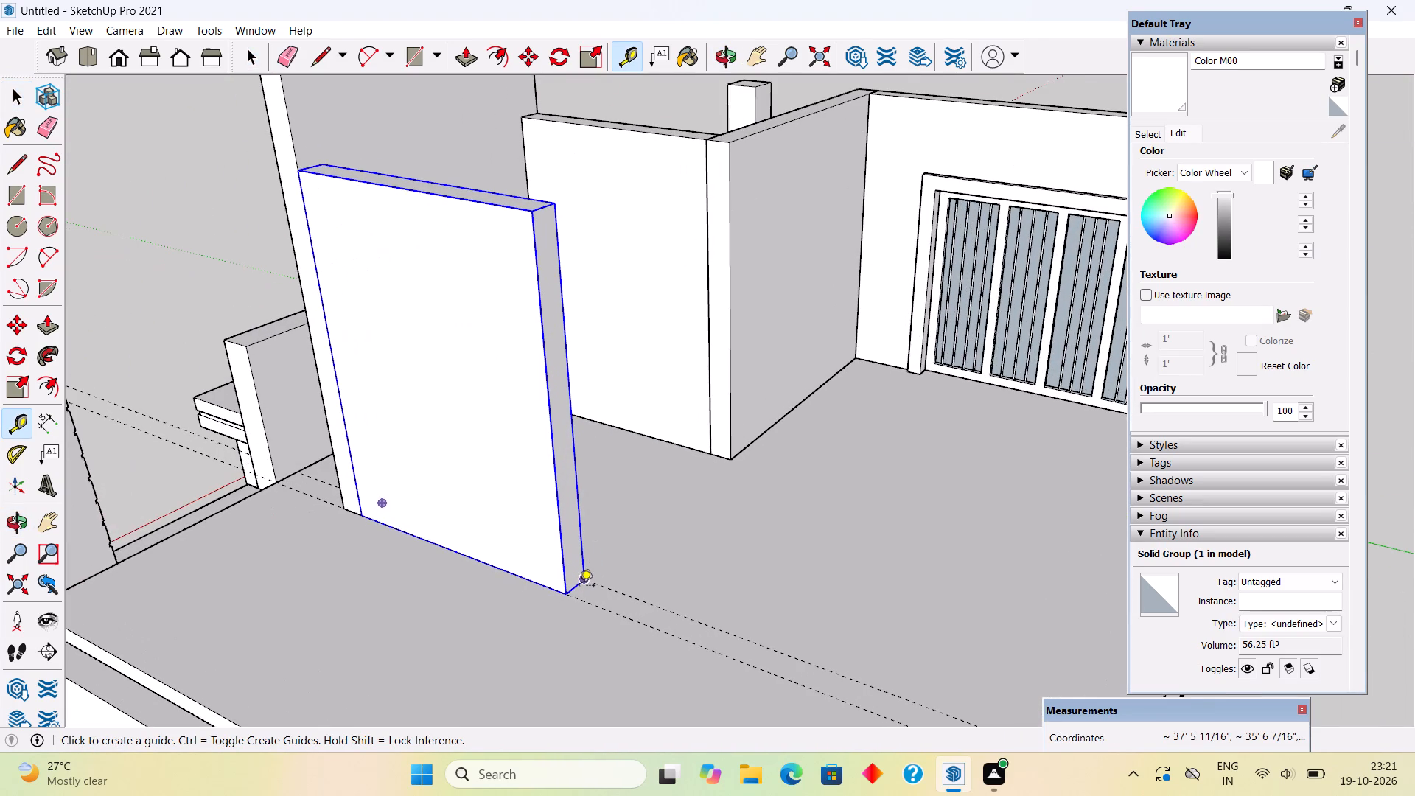
{"action": "double_click", "coordinate": [579, 587]}
{"action": "scroll", "coordinate": [572, 596], "scroll_direction": "up", "scroll_amount": 5}
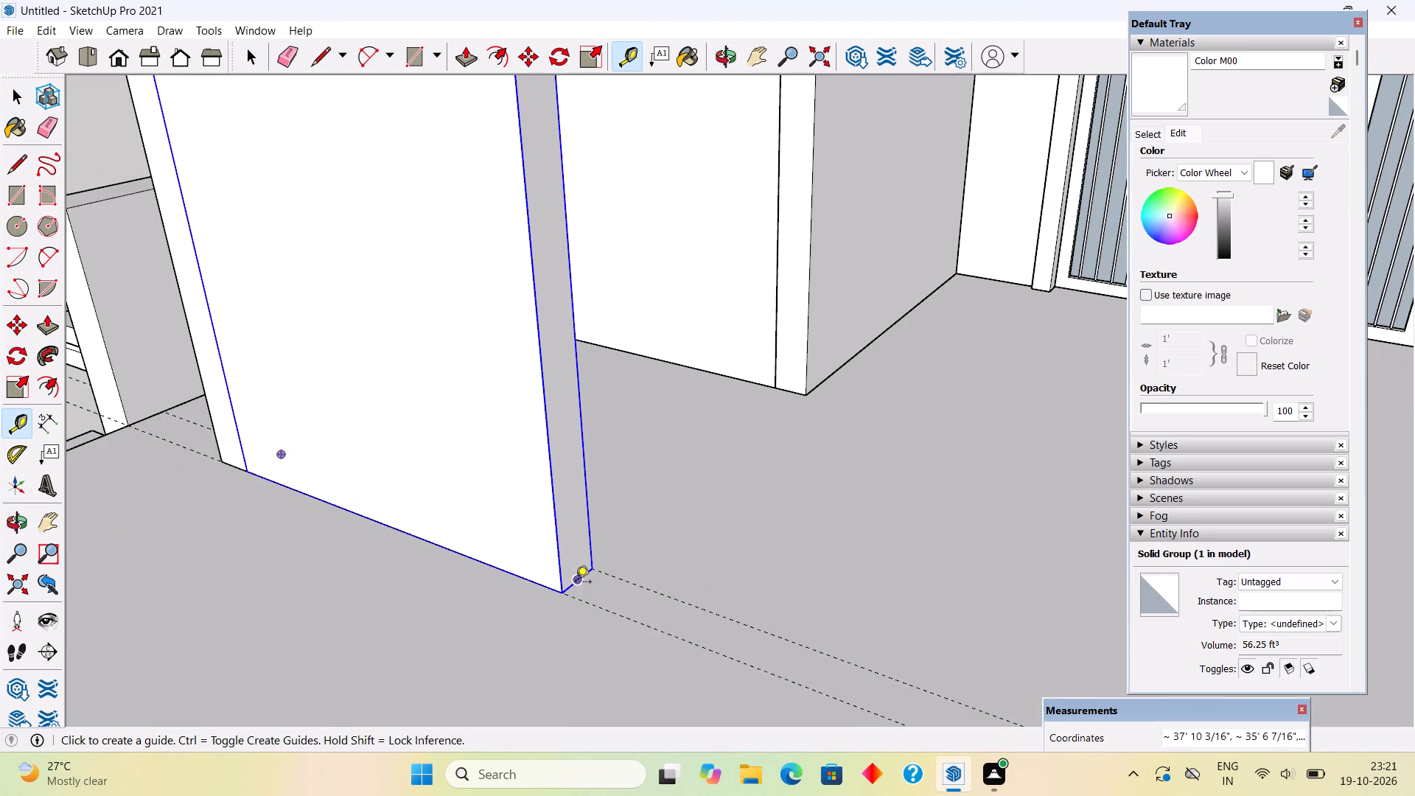
{"action": "left_click", "coordinate": [576, 583]}
{"action": "left_click", "coordinate": [576, 583]}
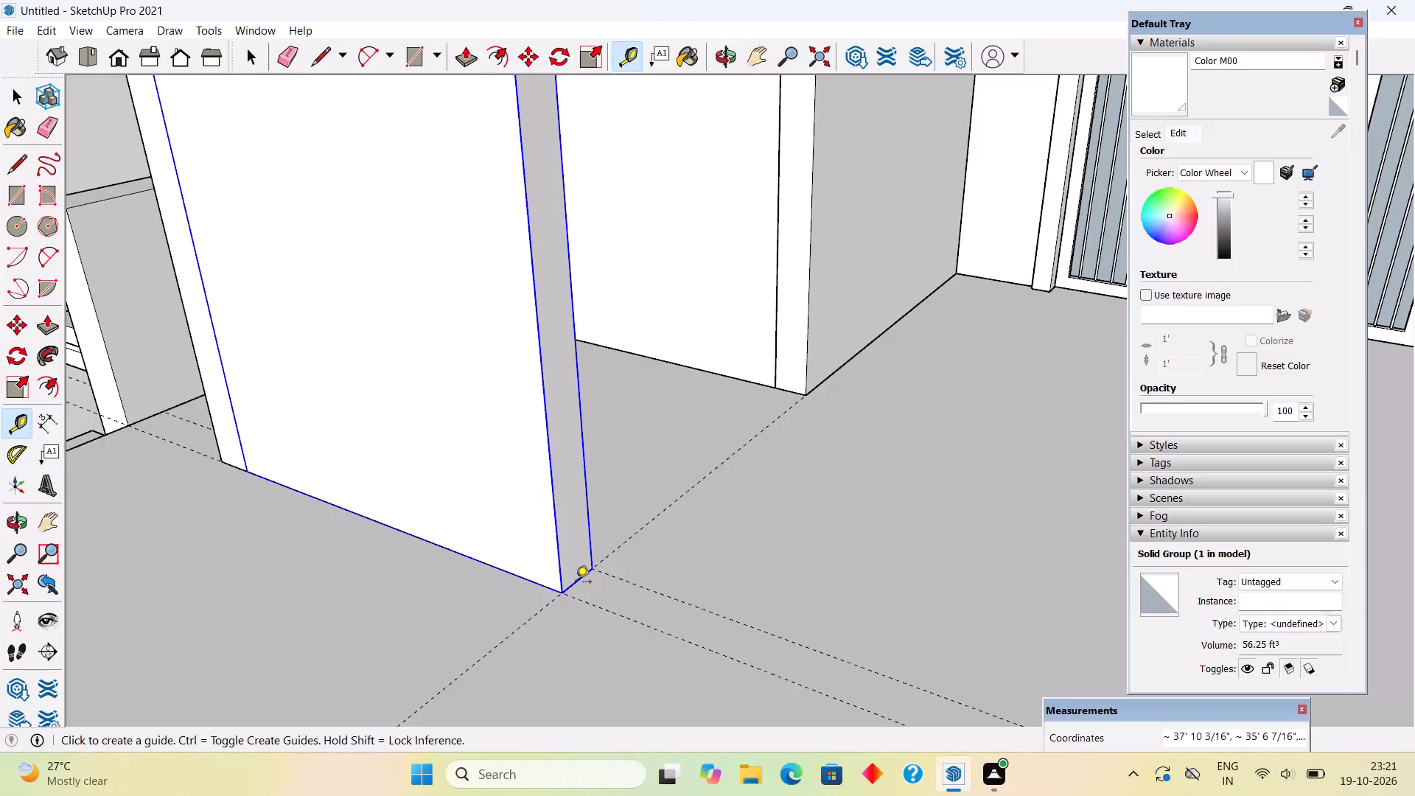
{"action": "scroll", "coordinate": [581, 547], "scroll_direction": "down", "scroll_amount": 4}
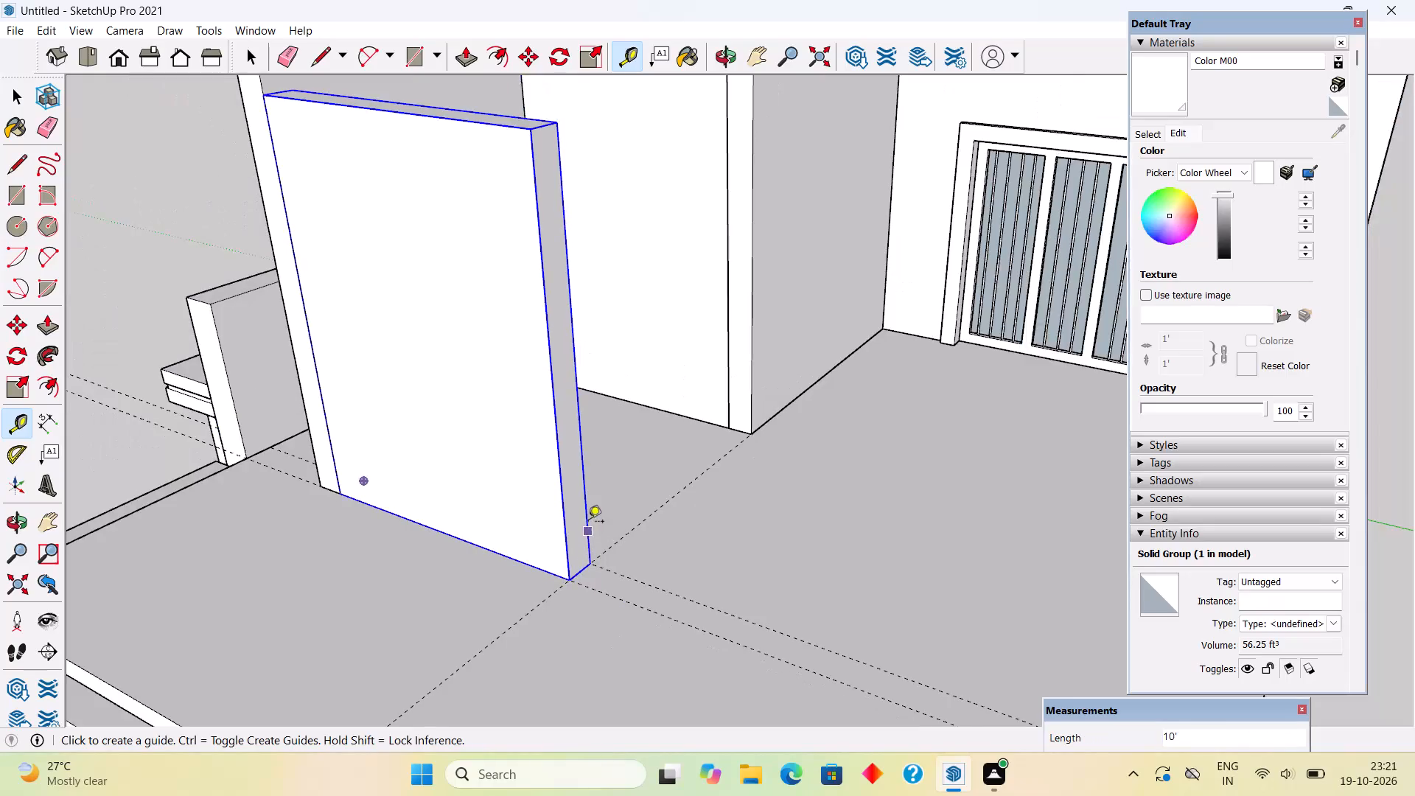
{"action": "scroll", "coordinate": [588, 519], "scroll_direction": "down", "scroll_amount": 6}
{"action": "left_click", "coordinate": [533, 591]}
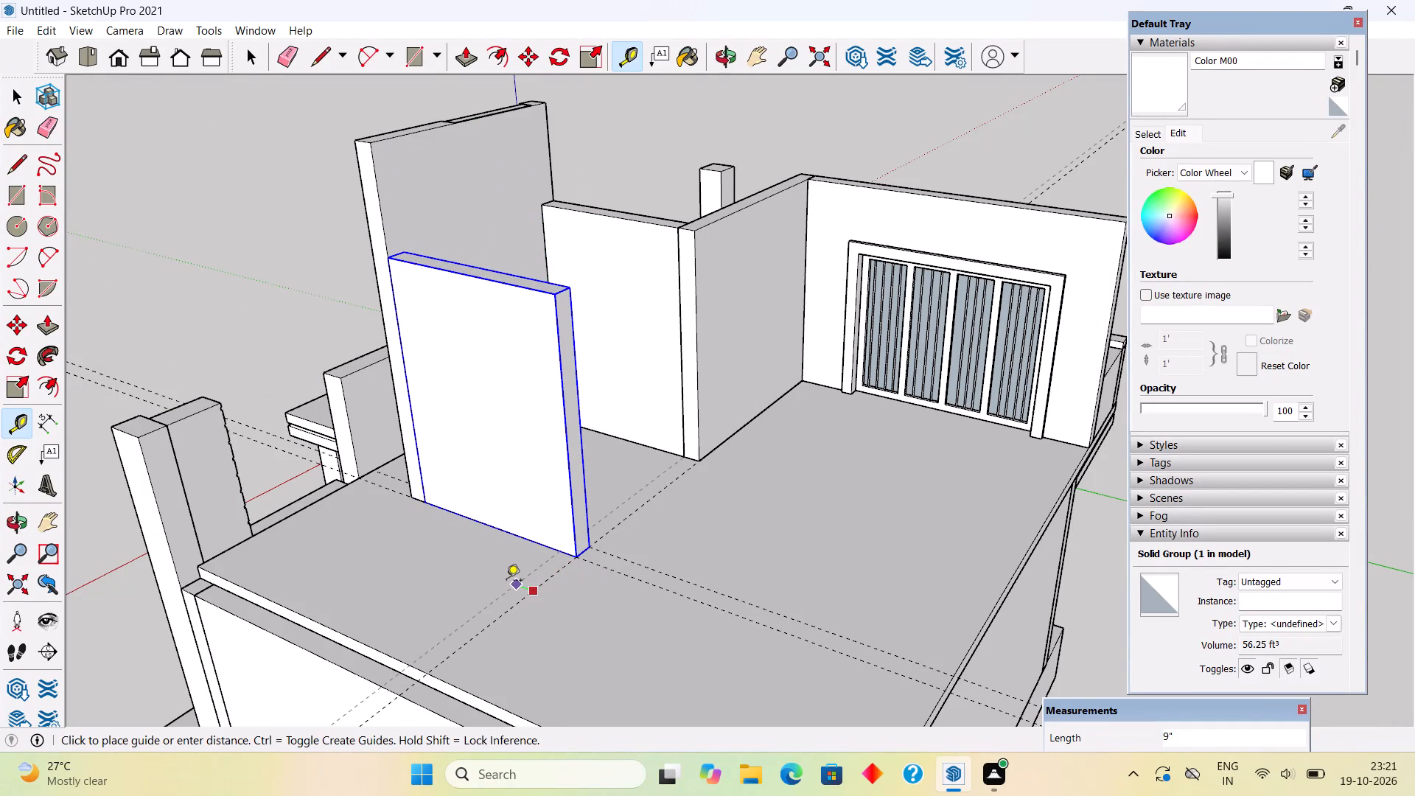
{"action": "type", "text": "9\""}
{"action": "key", "text": "Return"}
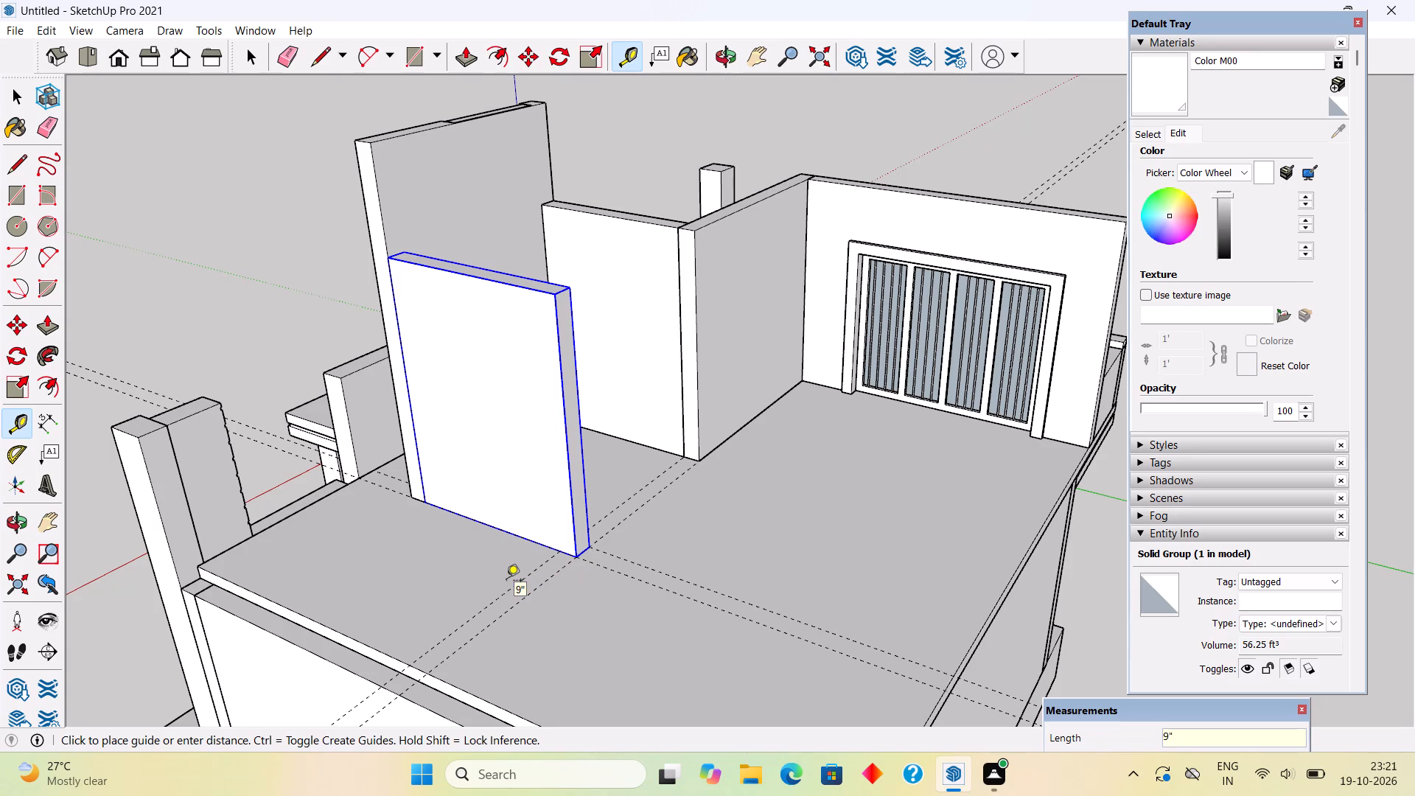
Place a guide 9" inward from the roof slab's side edge nearest the new wall.
{"action": "left_click", "coordinate": [359, 640]}
{"action": "type", "text": "9\""}
{"action": "key", "text": "Return"}
{"action": "key", "text": "space"}
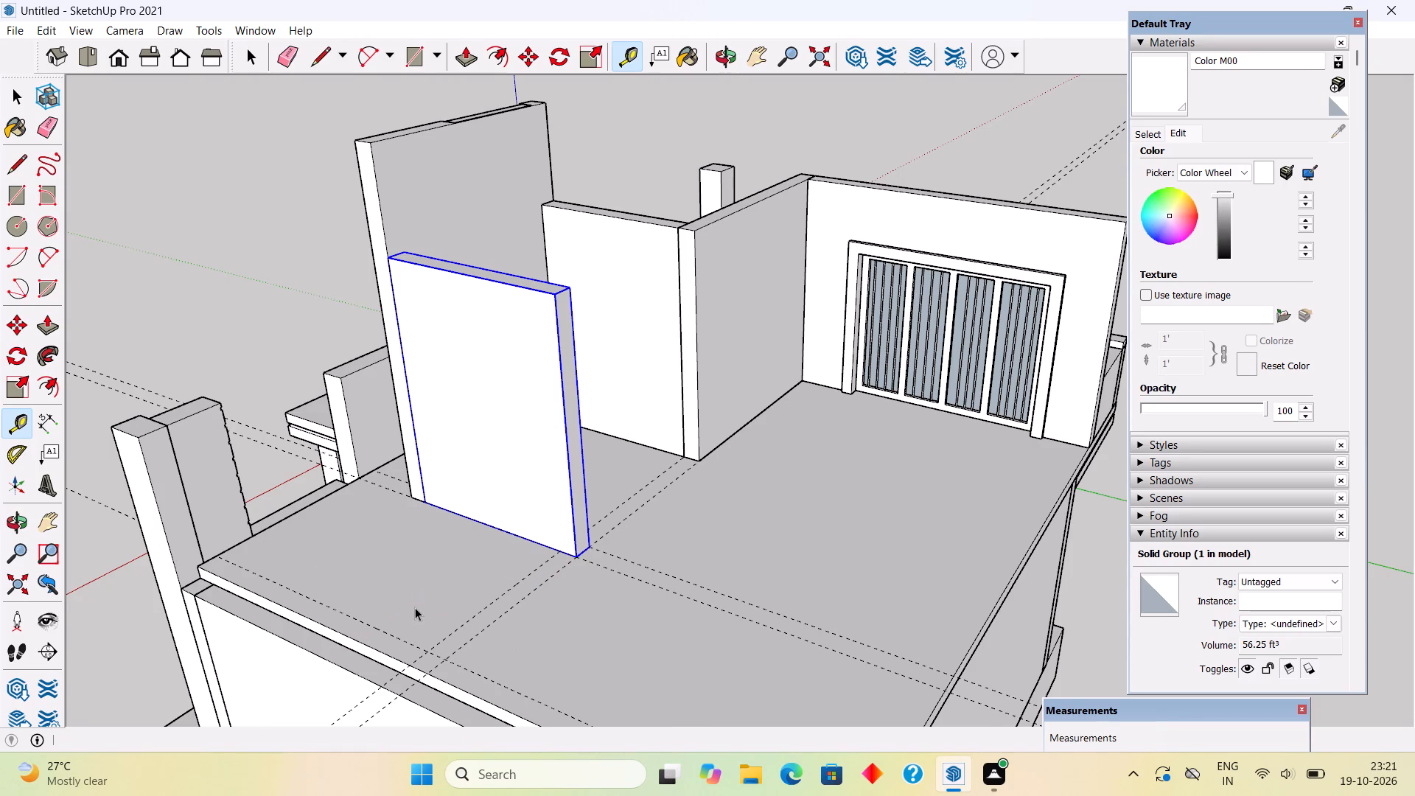
Draw a 7' 3" by 9" rectangle from the new wall's end to the slab's side edge and extrude it level with that wall's top.
{"action": "scroll", "coordinate": [421, 607], "scroll_direction": "down", "scroll_amount": 6}
{"action": "middle_click_drag", "start_coordinate": [449, 631], "coordinate": [775, 540]}
{"action": "scroll", "coordinate": [775, 540], "scroll_direction": "down", "scroll_amount": 4}
{"action": "scroll", "coordinate": [797, 568], "scroll_direction": "up", "scroll_amount": 5}
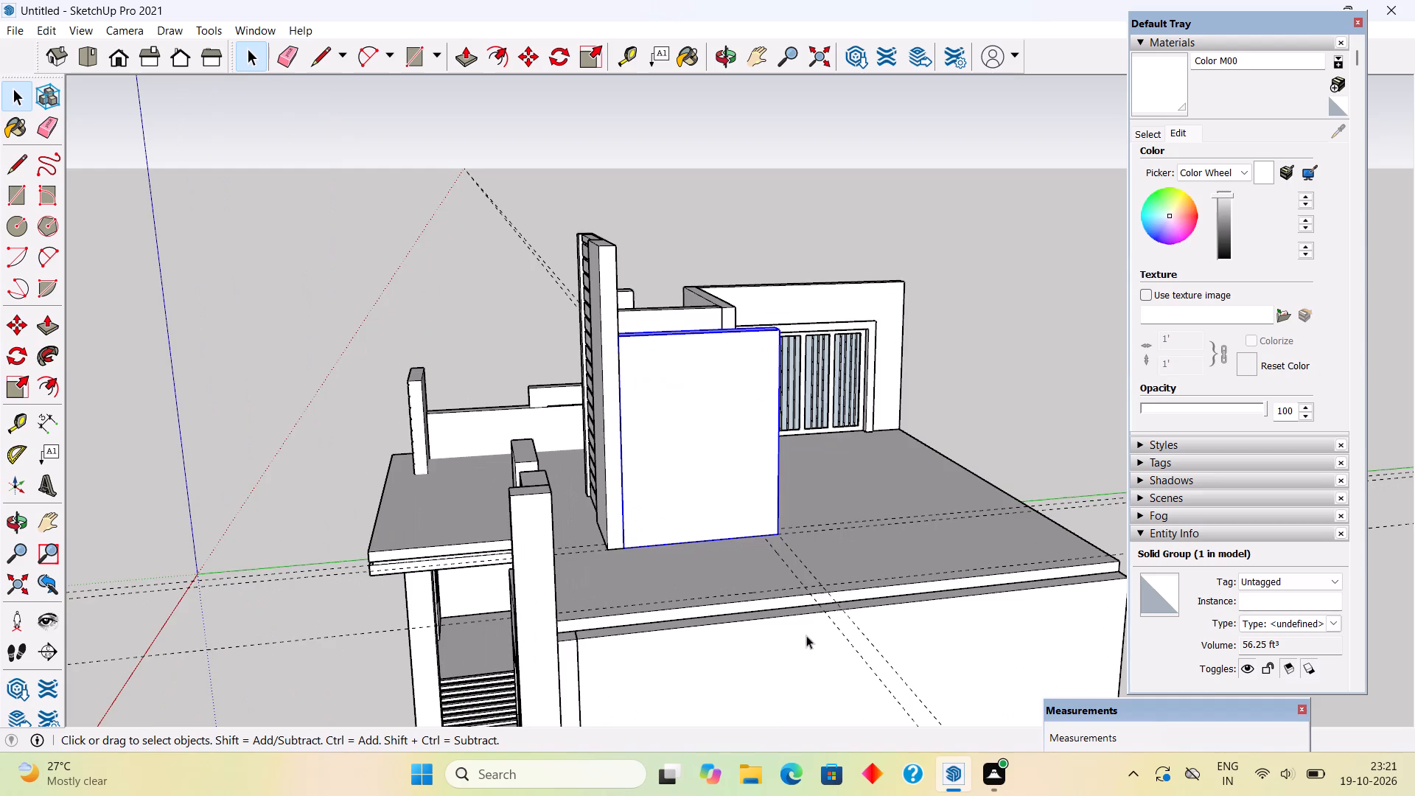
{"action": "scroll", "coordinate": [806, 631], "scroll_direction": "up", "scroll_amount": 3}
{"action": "middle_click_drag", "start_coordinate": [816, 598], "coordinate": [818, 707]}
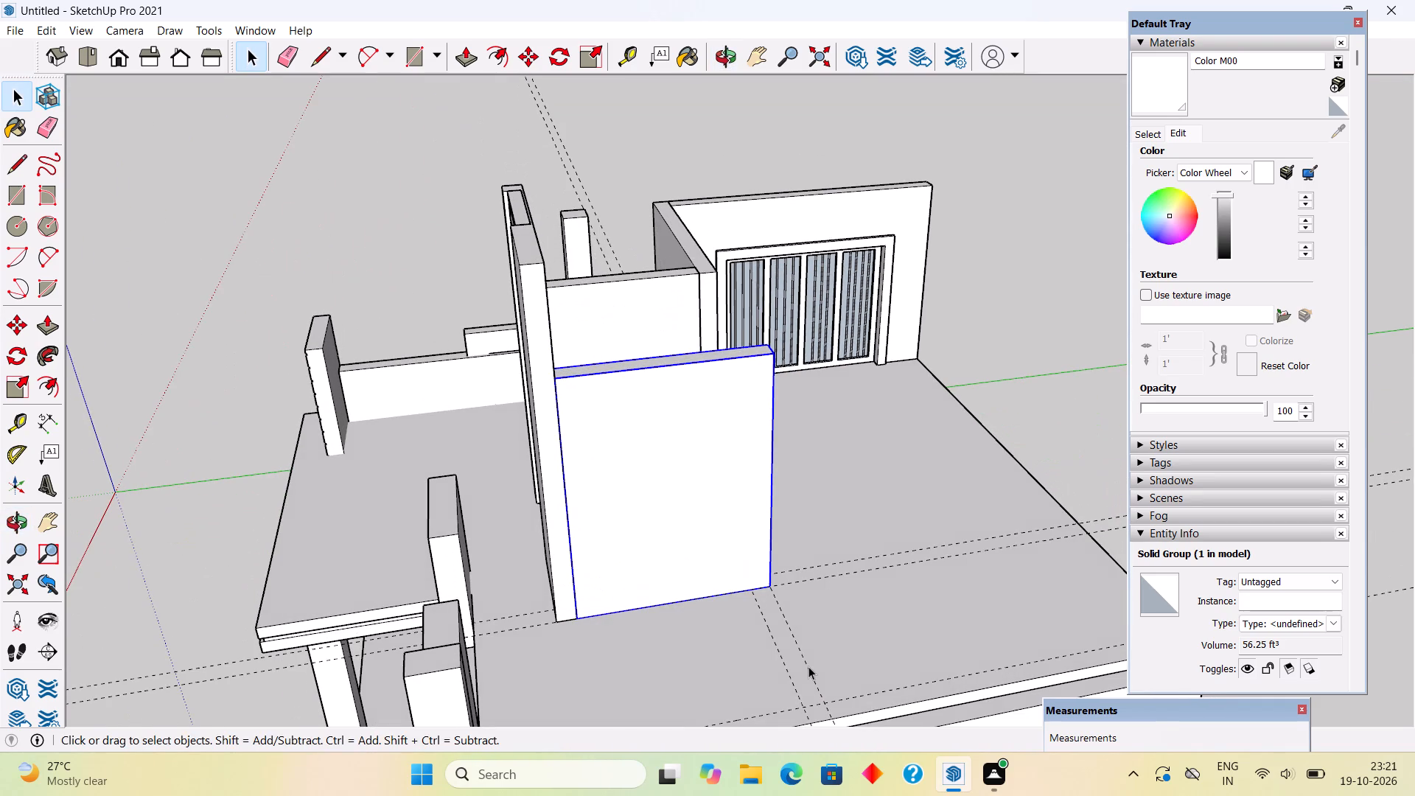
{"action": "key", "text": "r"}
{"action": "left_click", "coordinate": [749, 592]}
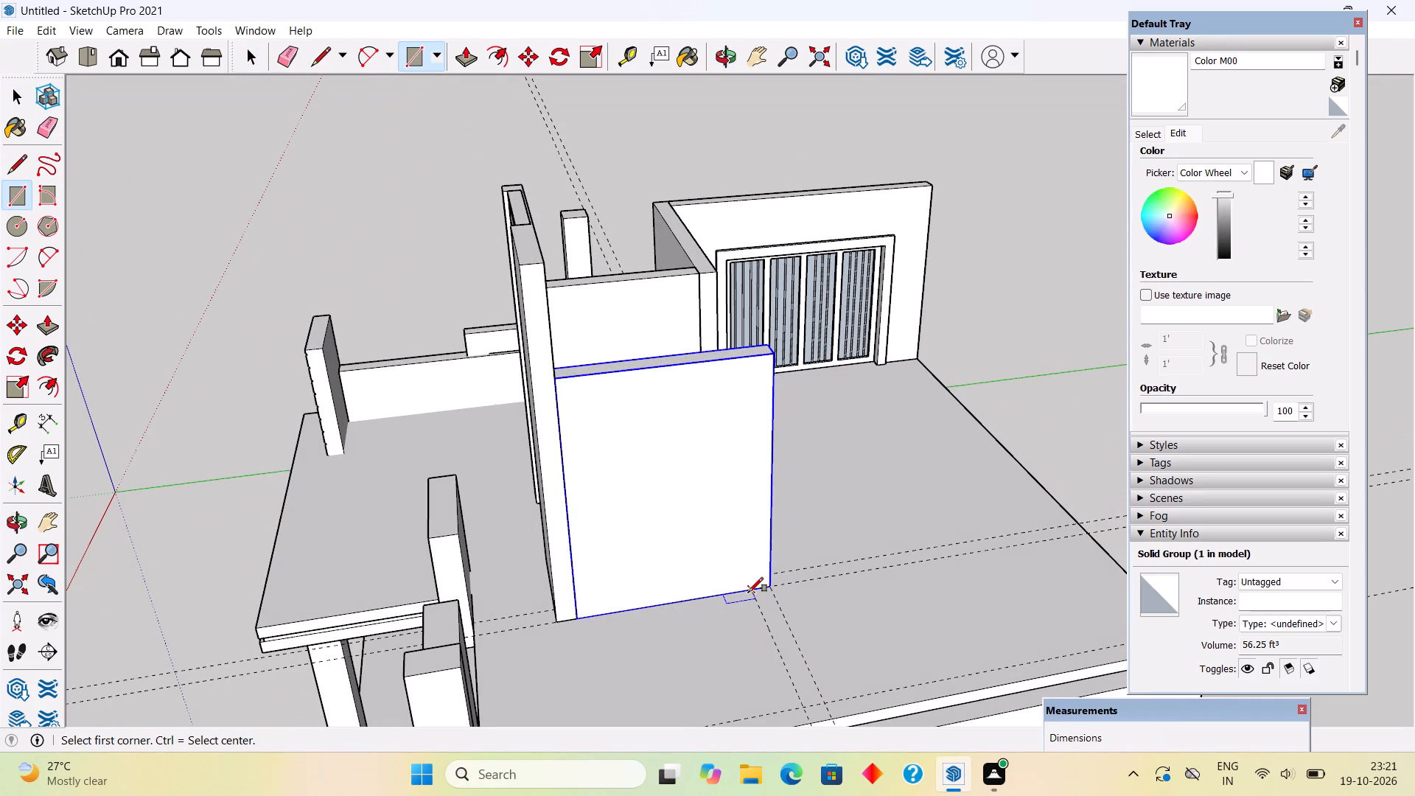
{"action": "left_click", "coordinate": [832, 715]}
{"action": "key", "text": "p"}
{"action": "left_click", "coordinate": [803, 677]}
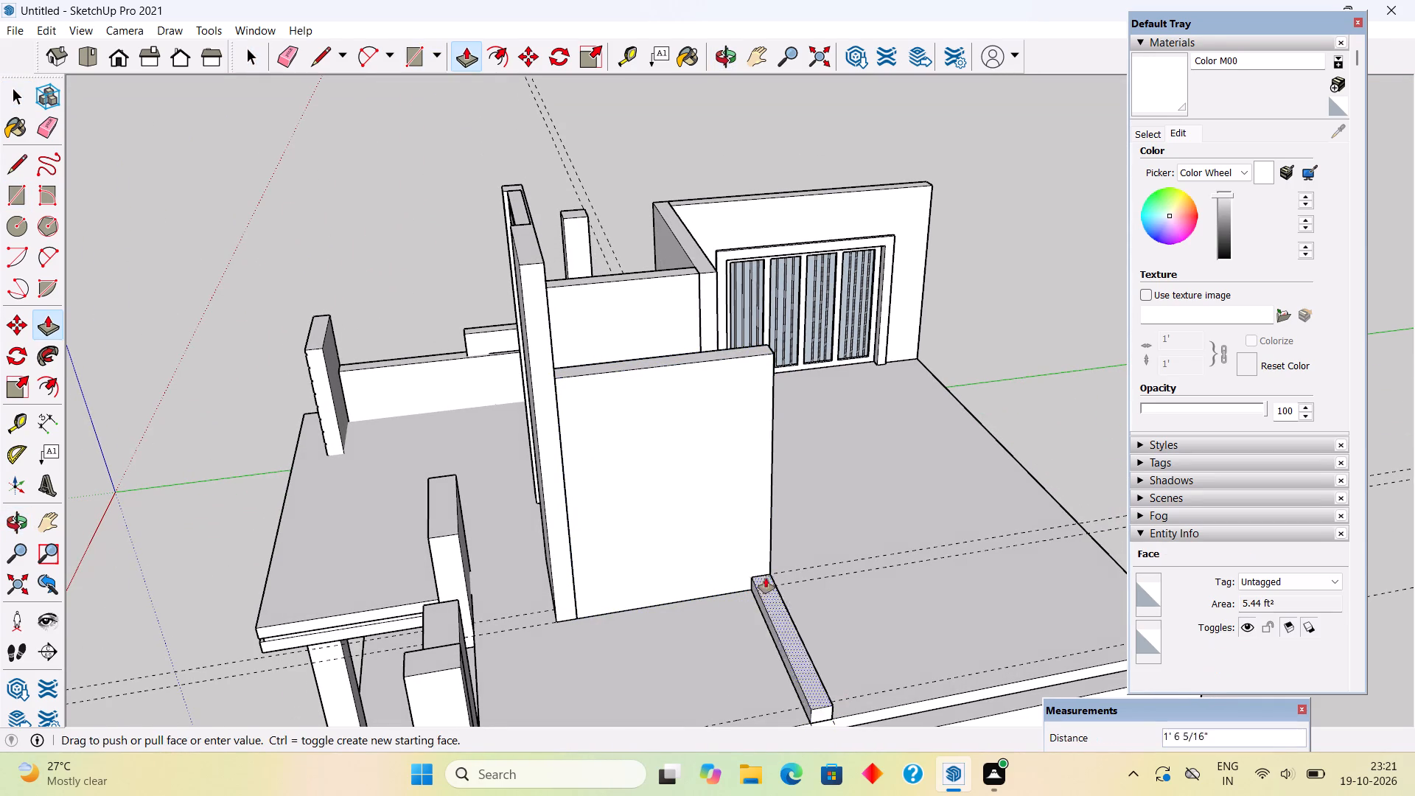
{"action": "left_click", "coordinate": [629, 370]}
Group the perpendicular wall that runs to the slab's side edge.
{"action": "key", "text": "space"}
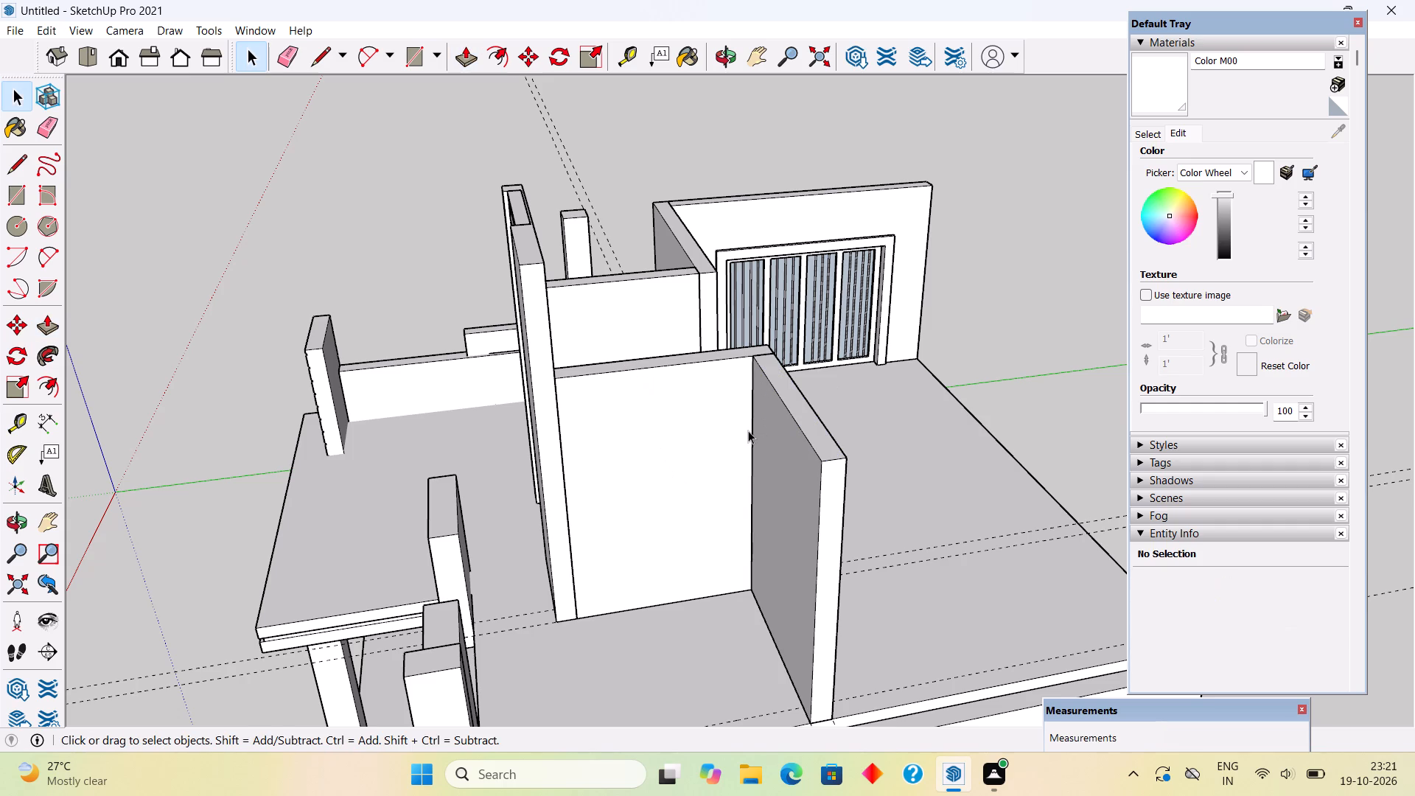
{"action": "triple_click", "coordinate": [793, 456]}
{"action": "right_click", "coordinate": [793, 456]}
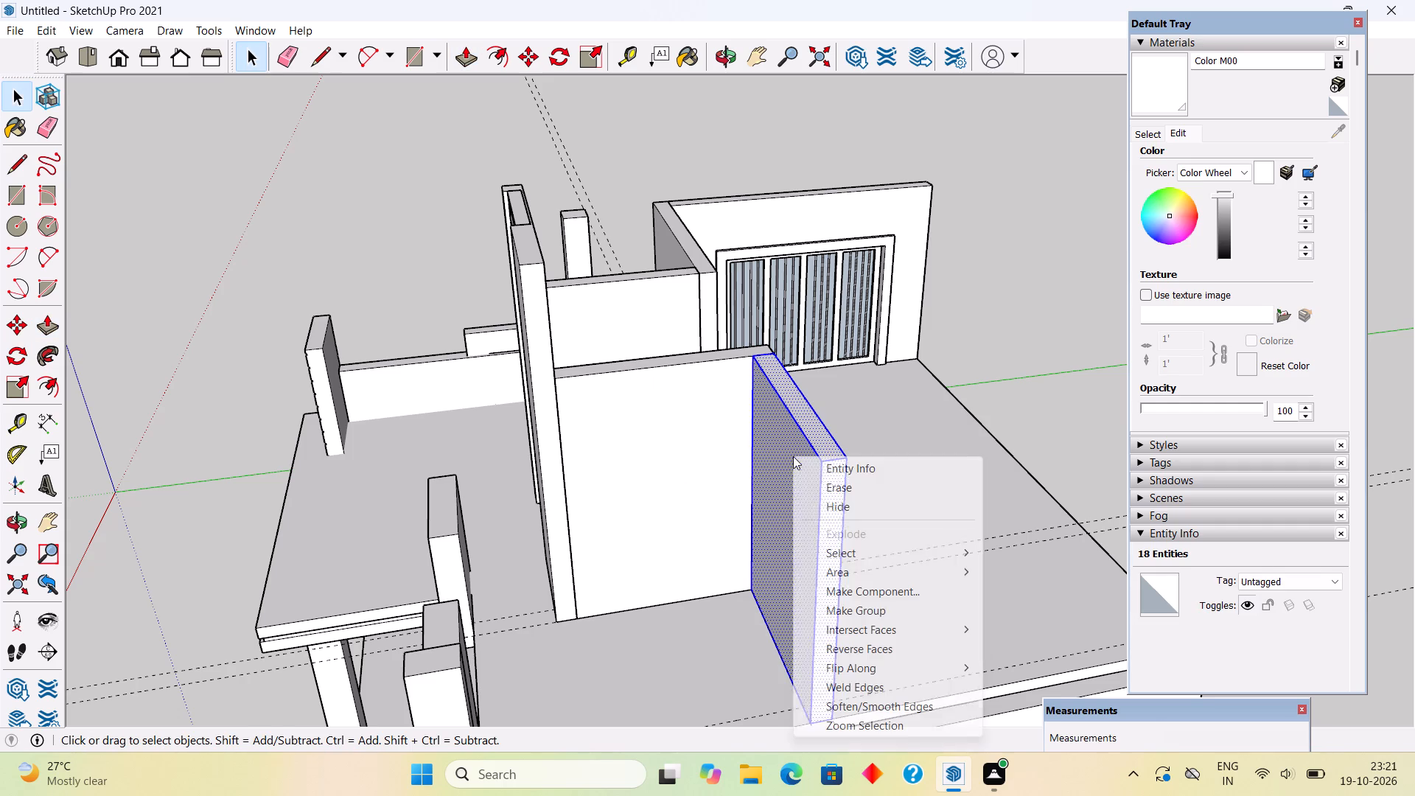
{"action": "left_click", "coordinate": [873, 612]}
{"action": "left_click", "coordinate": [1030, 450]}
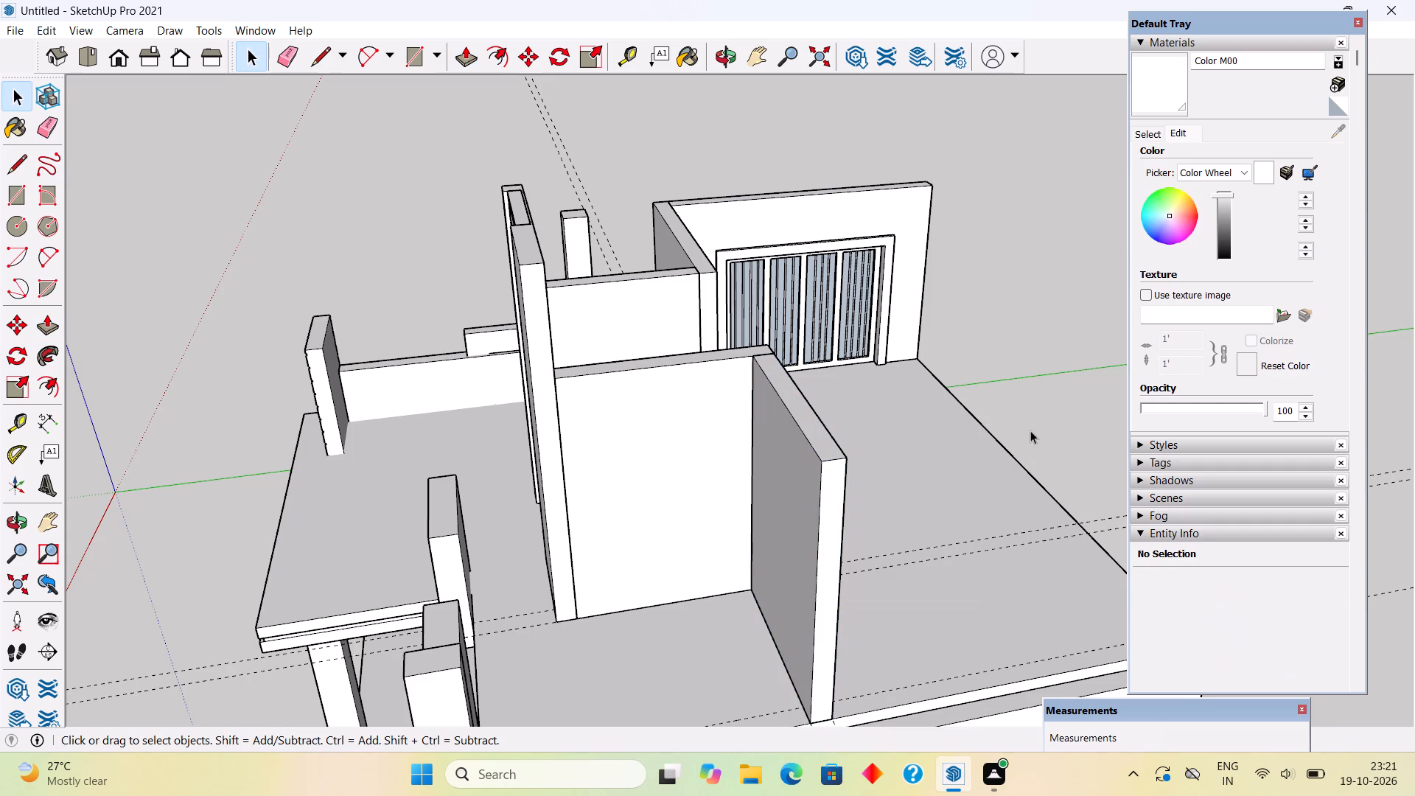
Extend the roof slab's side edge 9" outward over the lower-floor wall, working inside the slab's group.
{"action": "scroll", "coordinate": [1030, 430], "scroll_direction": "down", "scroll_amount": 6}
{"action": "middle_click_drag", "start_coordinate": [936, 463], "coordinate": [712, 433]}
{"action": "scroll", "coordinate": [930, 517], "scroll_direction": "up", "scroll_amount": 4}
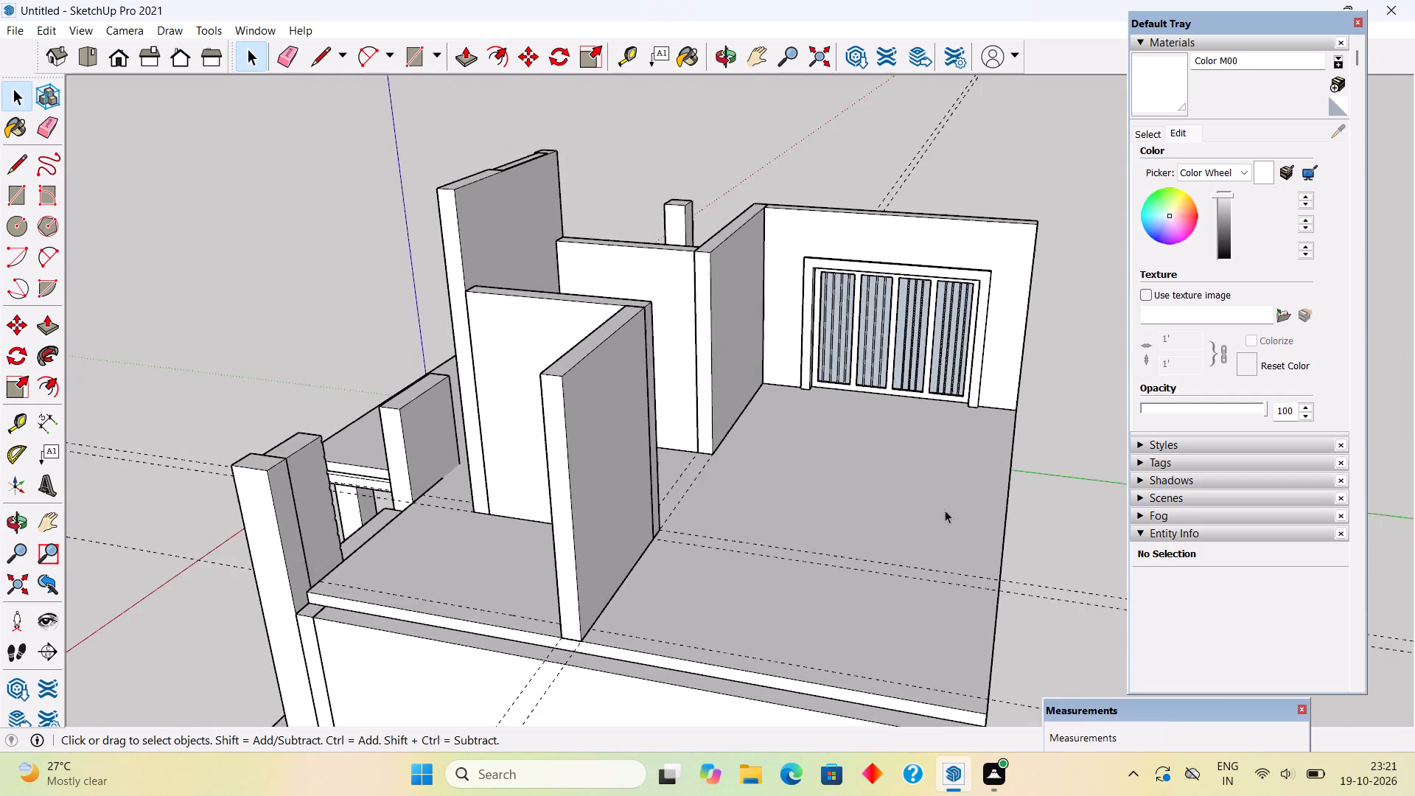
{"action": "middle_click_drag", "start_coordinate": [947, 512], "coordinate": [982, 574]}
{"action": "scroll", "coordinate": [954, 496], "scroll_direction": "down", "scroll_amount": 5}
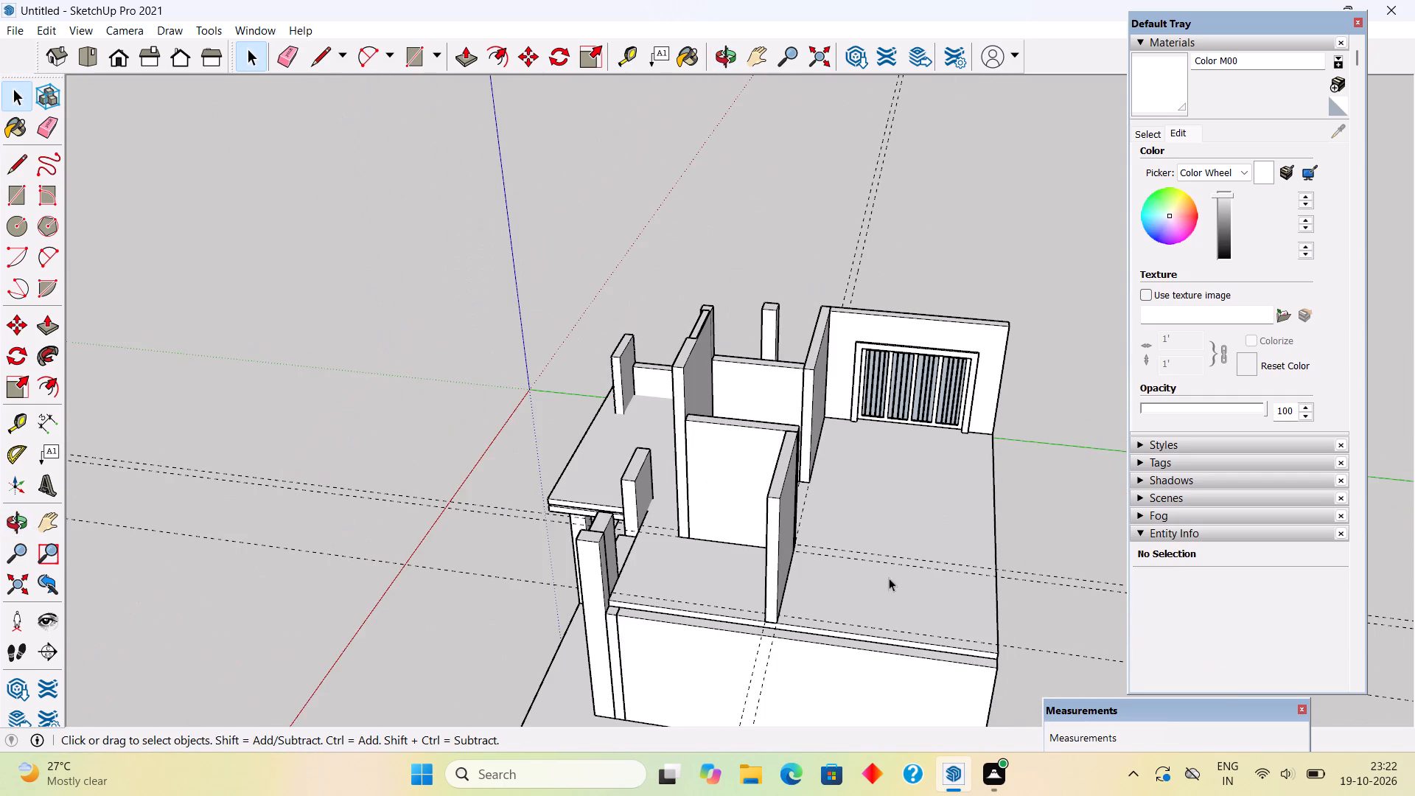
{"action": "middle_click_drag", "start_coordinate": [863, 600], "coordinate": [769, 535]}
{"action": "scroll", "coordinate": [780, 612], "scroll_direction": "up", "scroll_amount": 6}
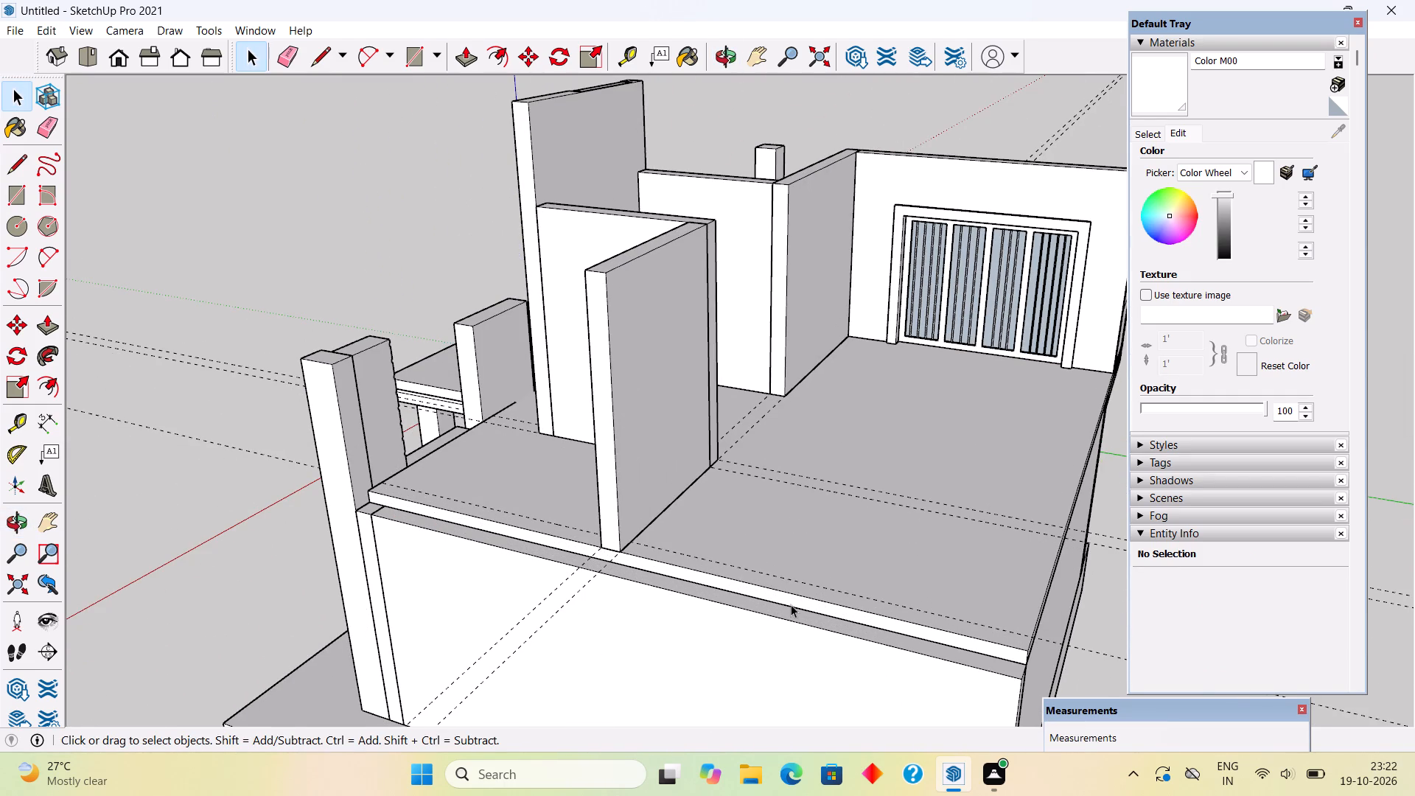
{"action": "triple_click", "coordinate": [791, 604]}
{"action": "triple_click", "coordinate": [794, 602]}
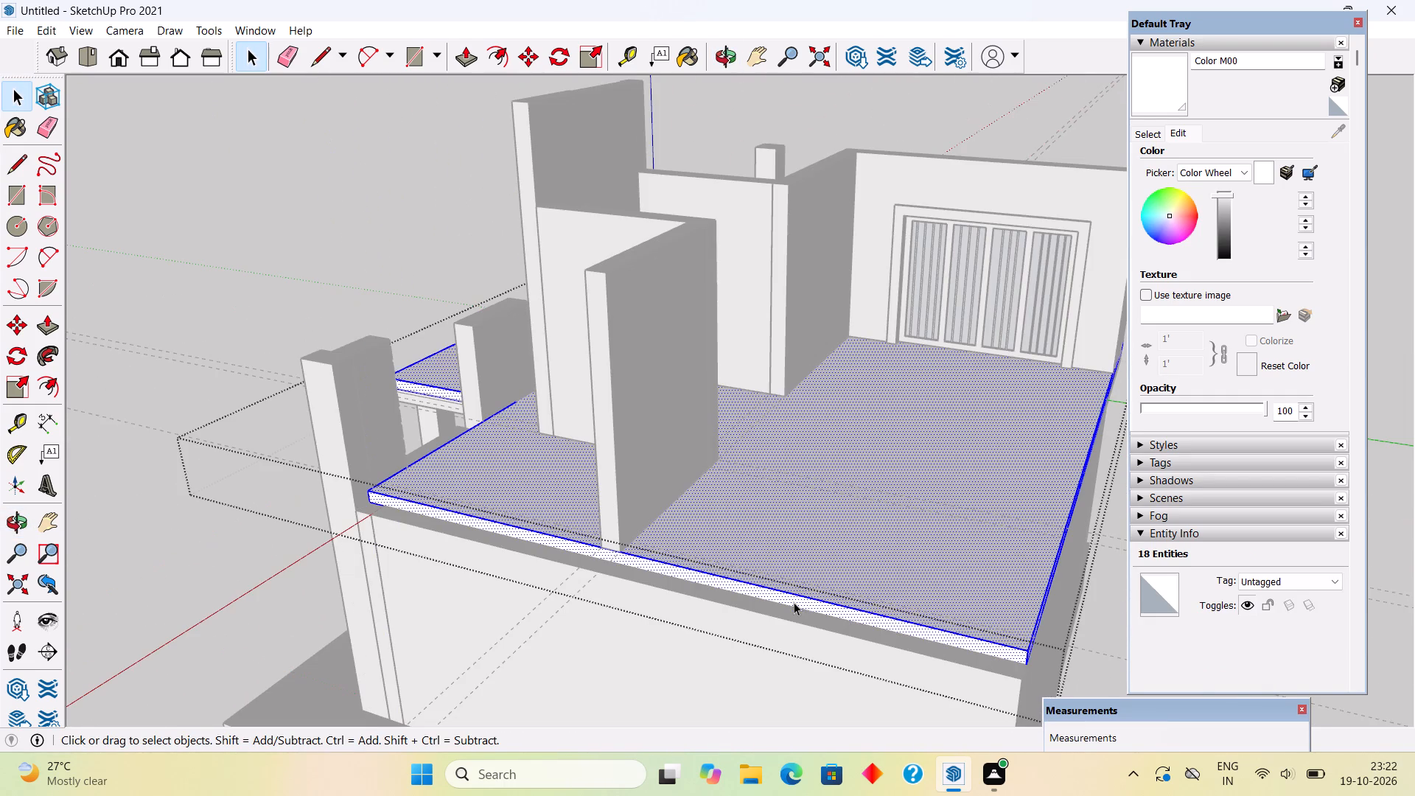
{"action": "key", "text": "p"}
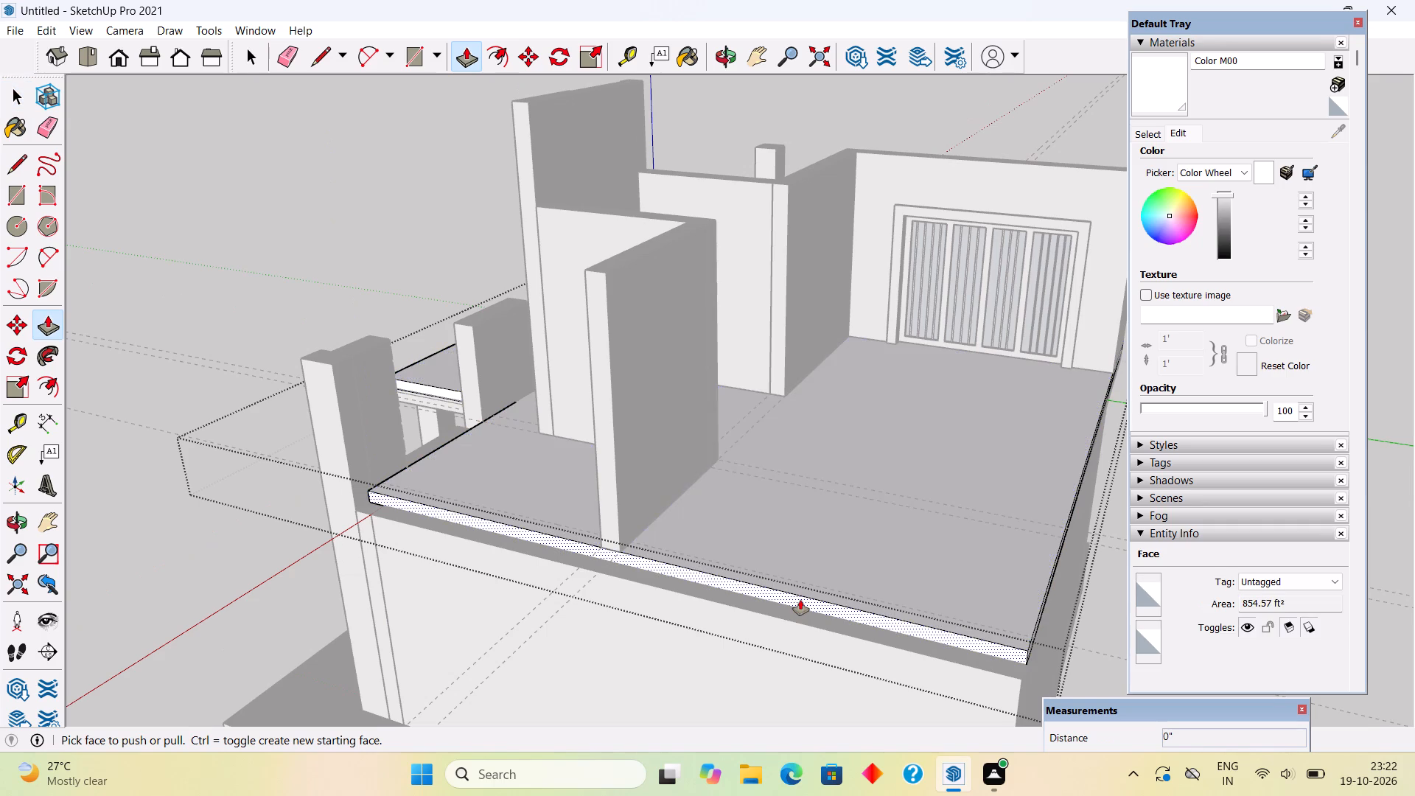
{"action": "left_click", "coordinate": [800, 600]}
{"action": "left_click", "coordinate": [809, 628]}
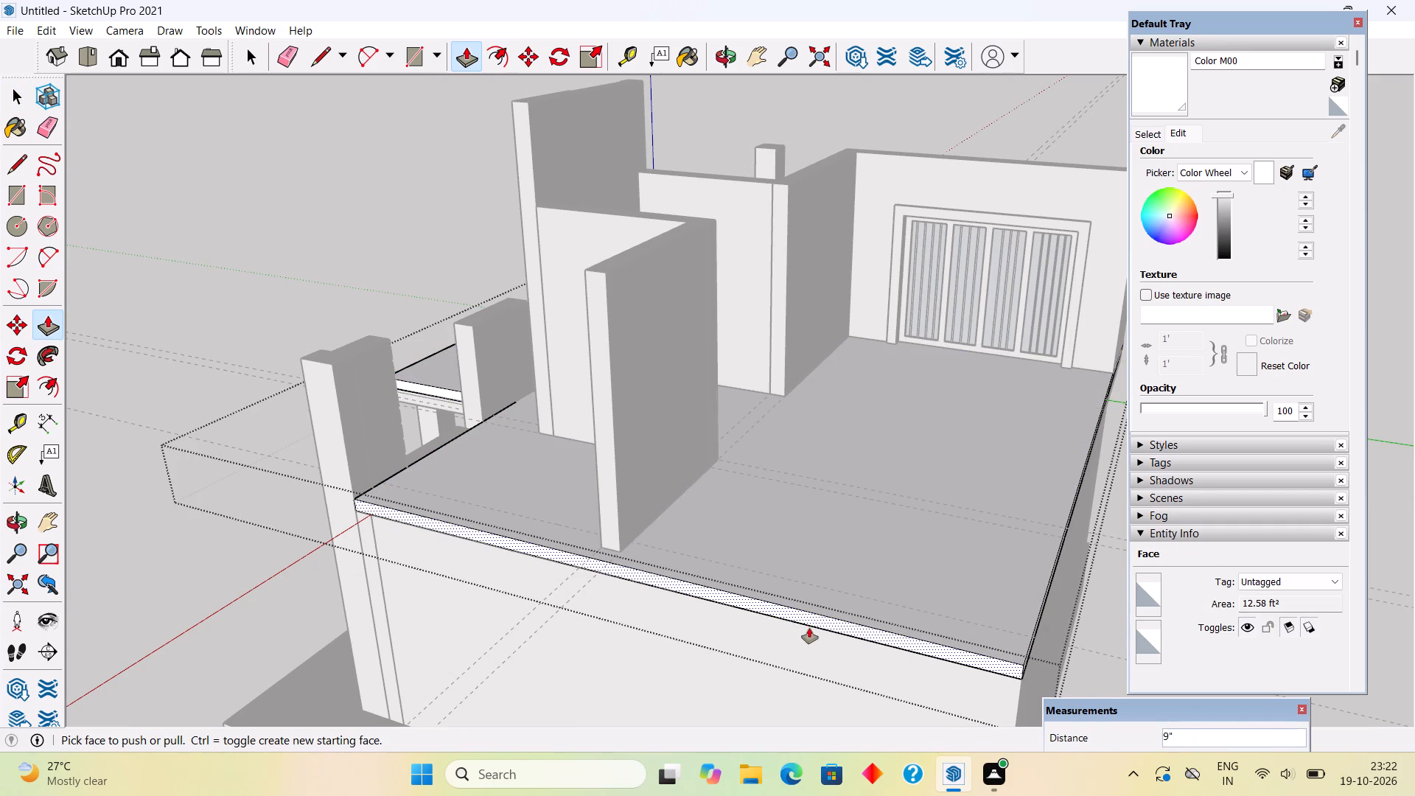
{"action": "key", "text": "space"}
{"action": "left_click", "coordinate": [195, 329]}
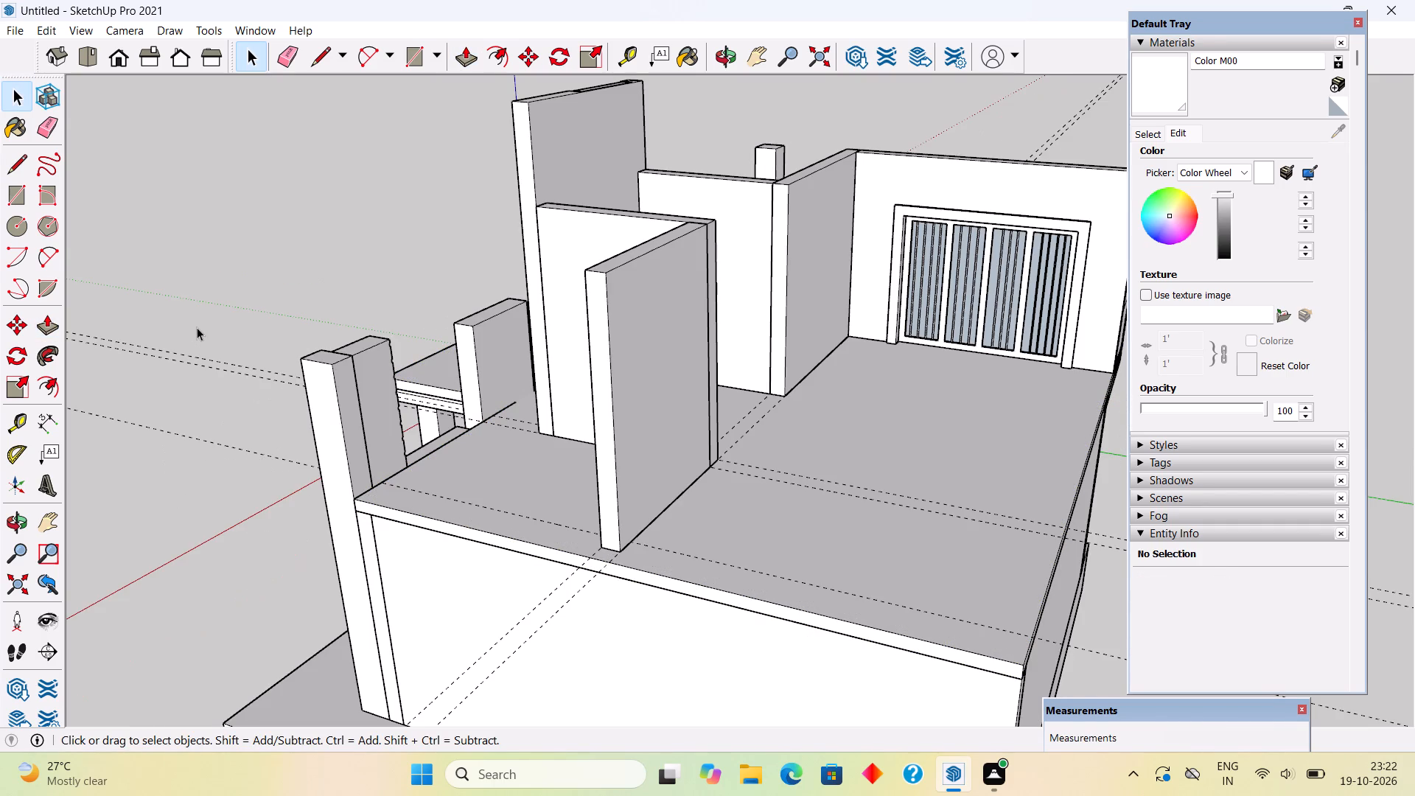
Place a guide on the slab 9" inward from its rear edge beside the louvred window wall.
{"action": "key", "text": "t"}
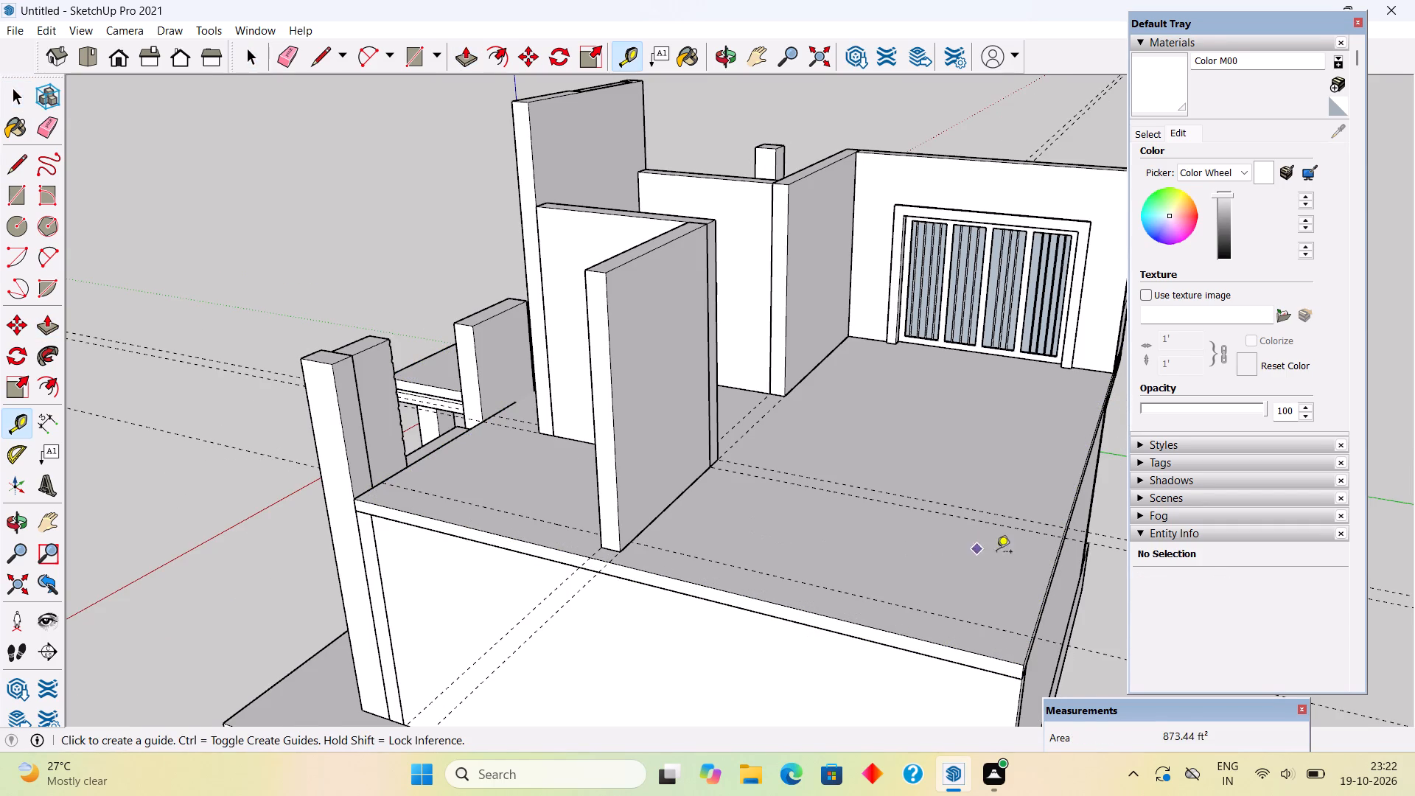
{"action": "left_click", "coordinate": [1048, 593]}
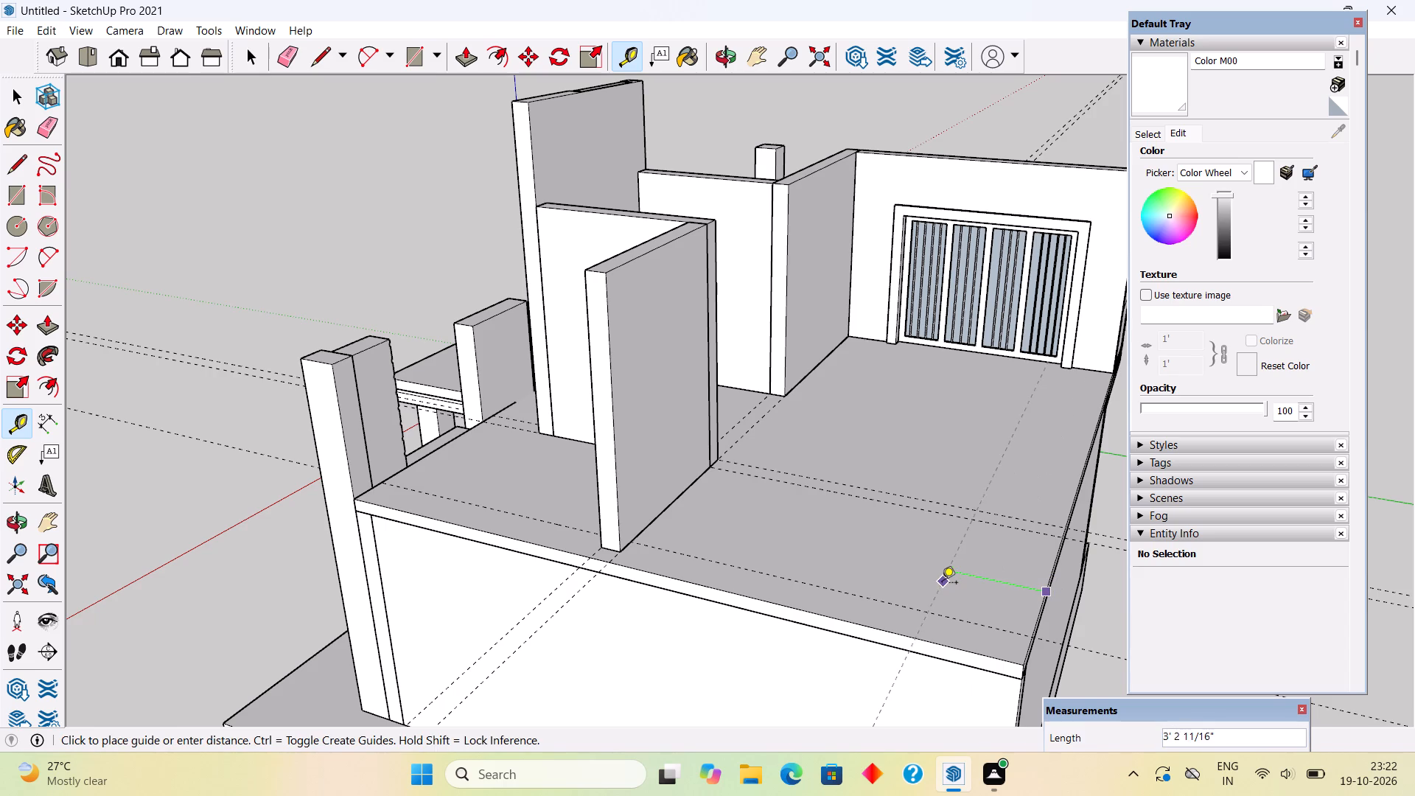
{"action": "type", "text": "9\""}
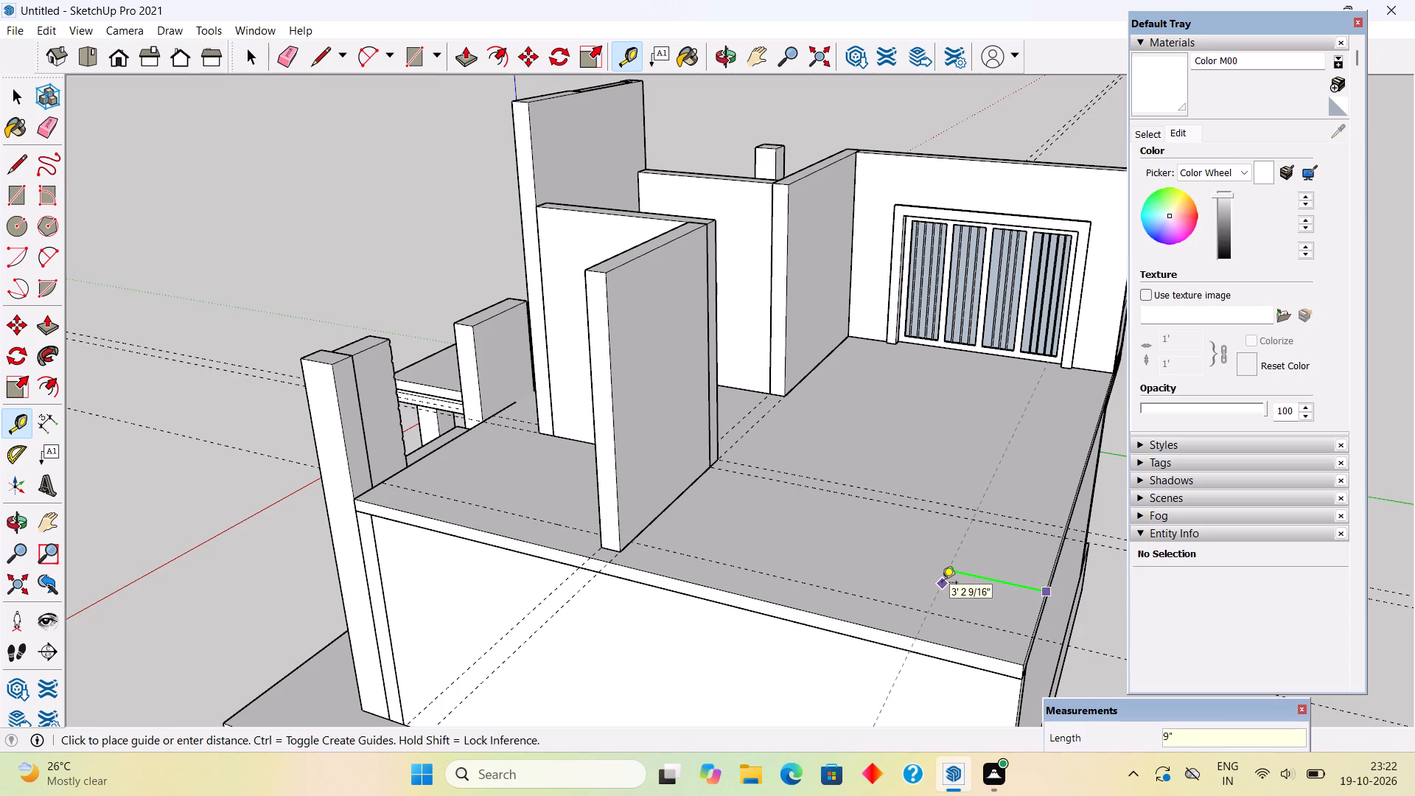
{"action": "key", "text": "Return"}
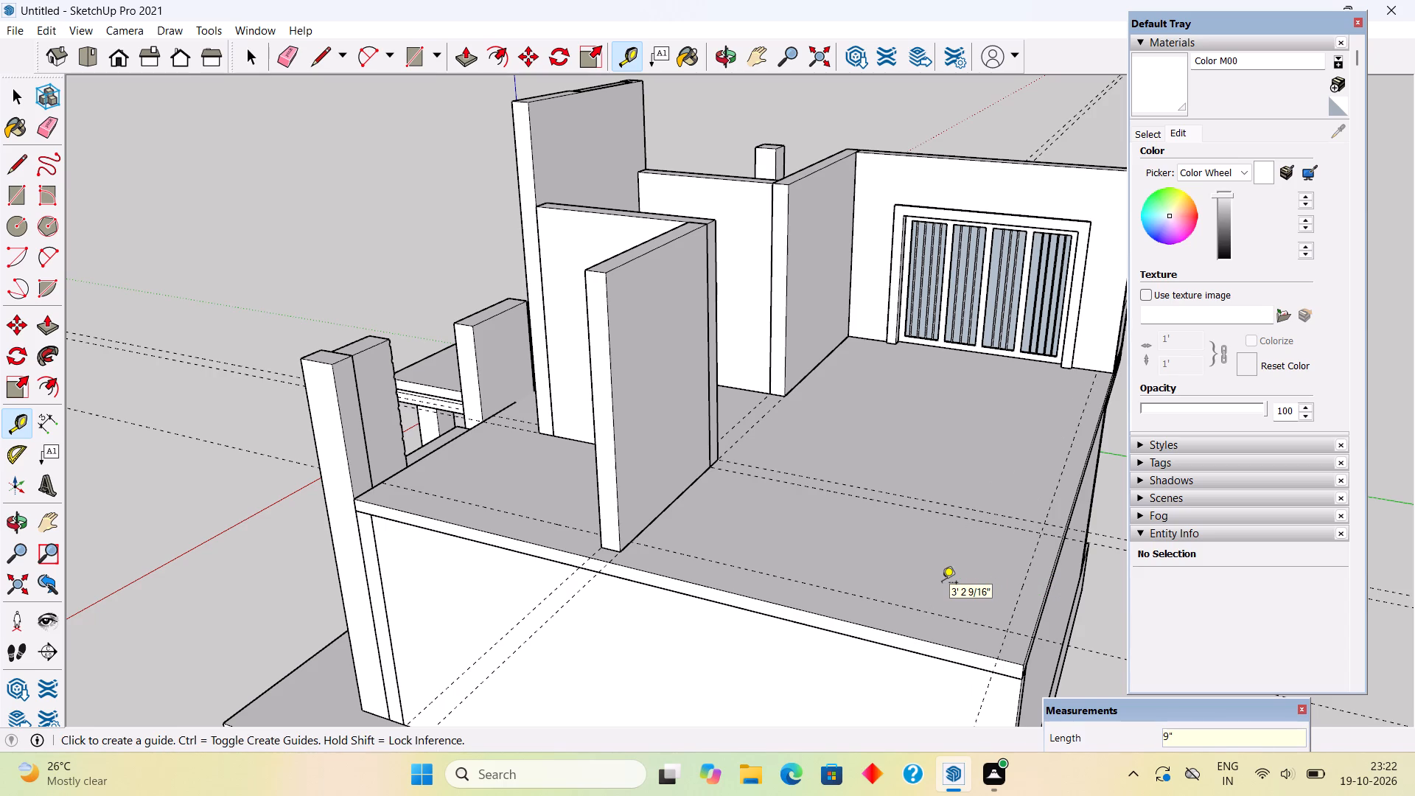
Draw a 25' 9" by 9" rectangle along the slab's rear edge from the window wall to the slab corner and extrude it 10' up.
{"action": "key", "text": "r"}
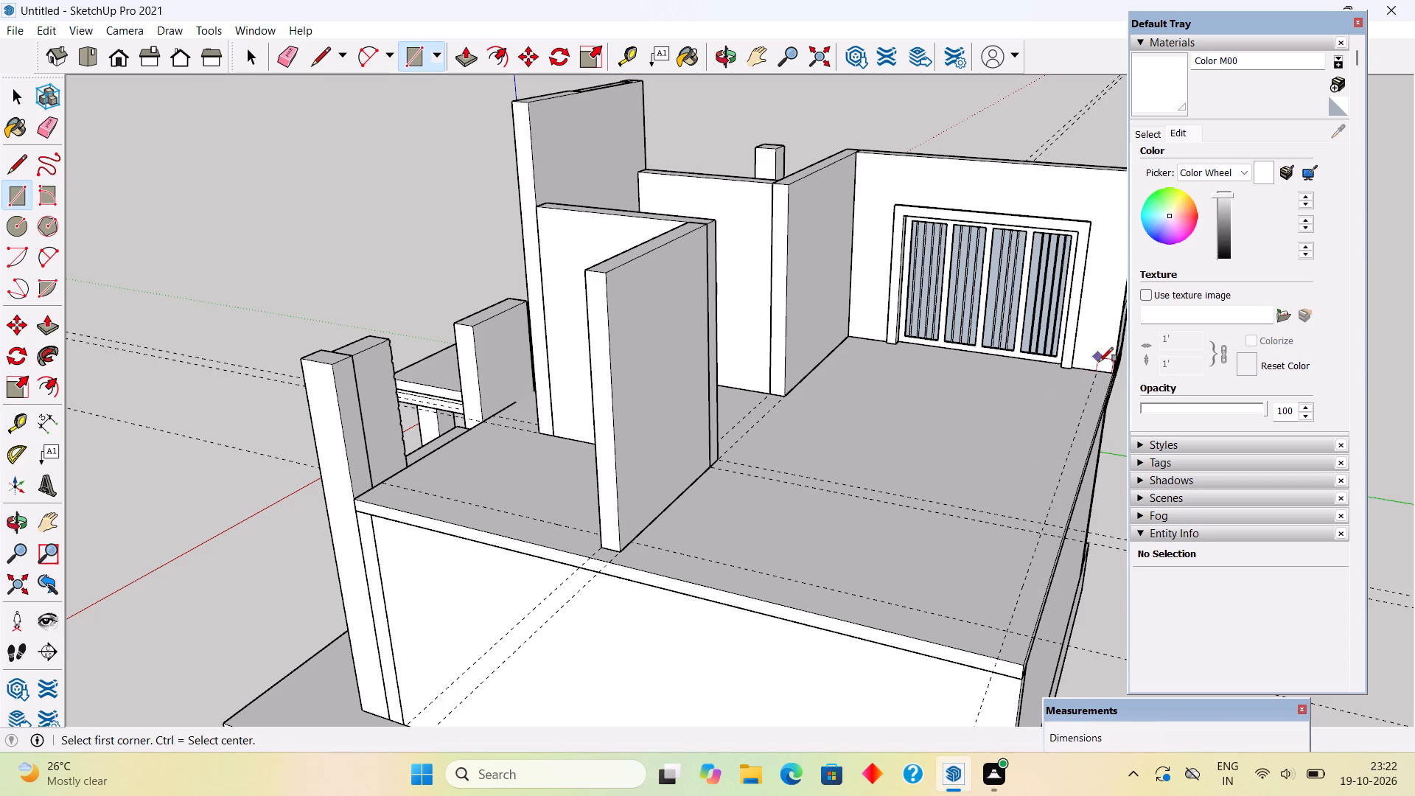
{"action": "left_click", "coordinate": [1097, 372]}
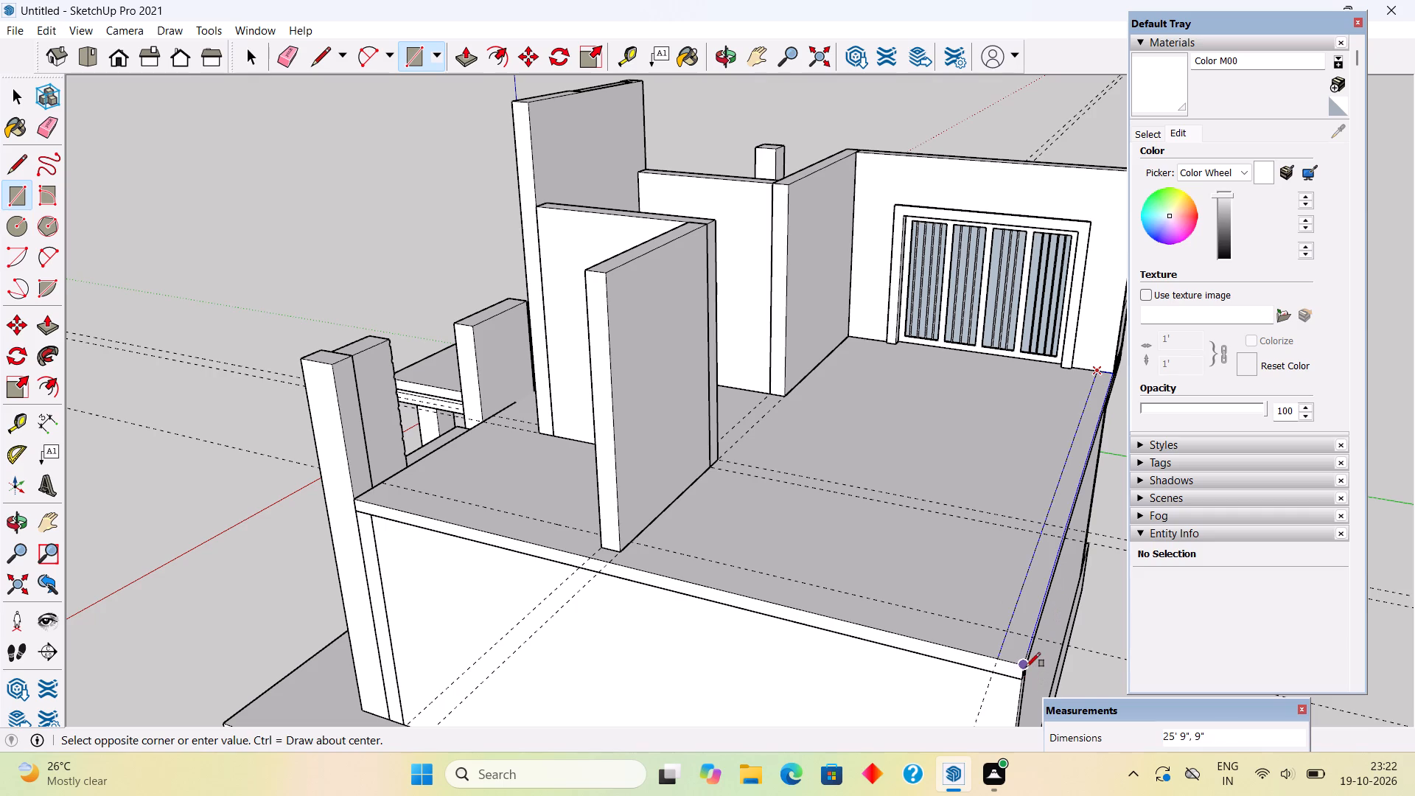
{"action": "left_click", "coordinate": [1028, 663]}
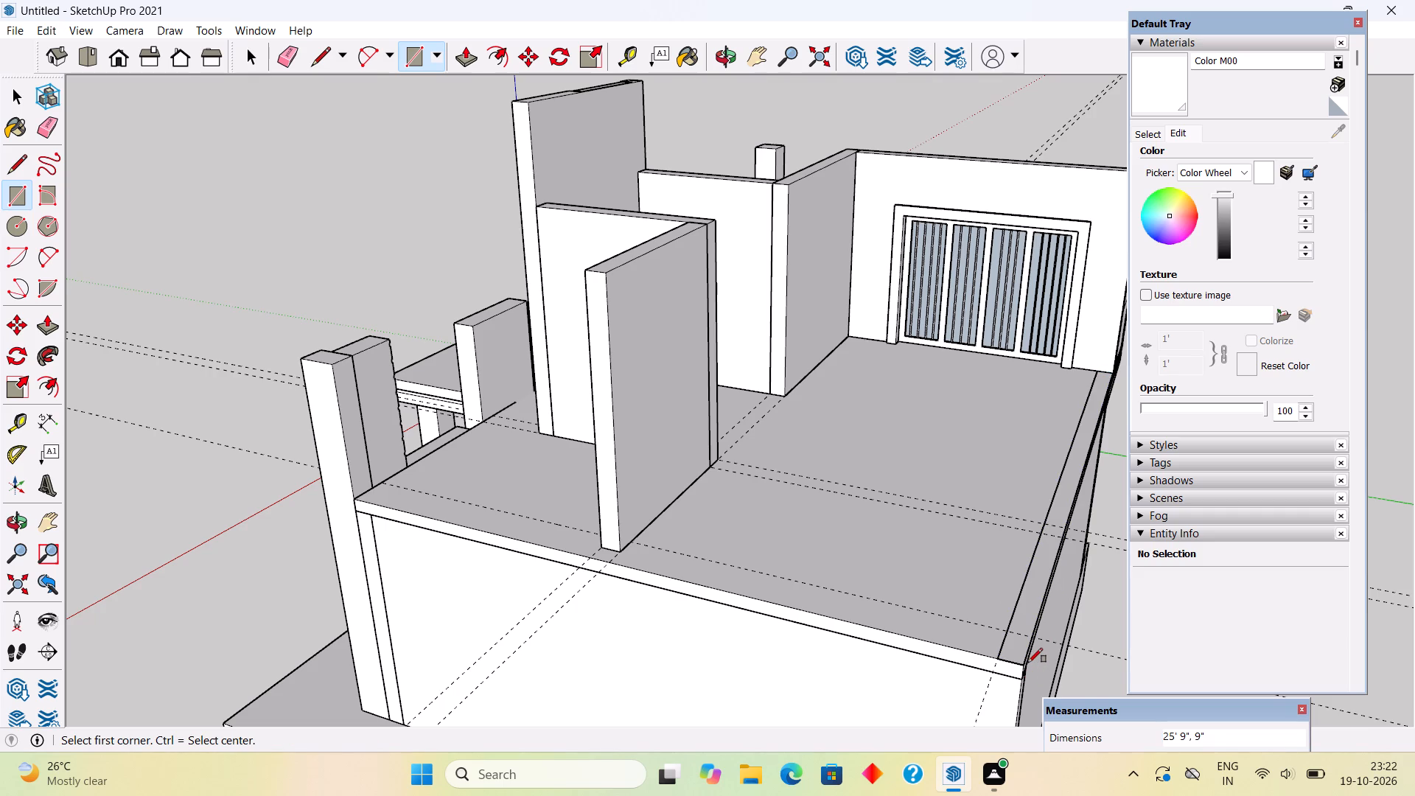
{"action": "key", "text": "p"}
{"action": "left_click", "coordinate": [1023, 655]}
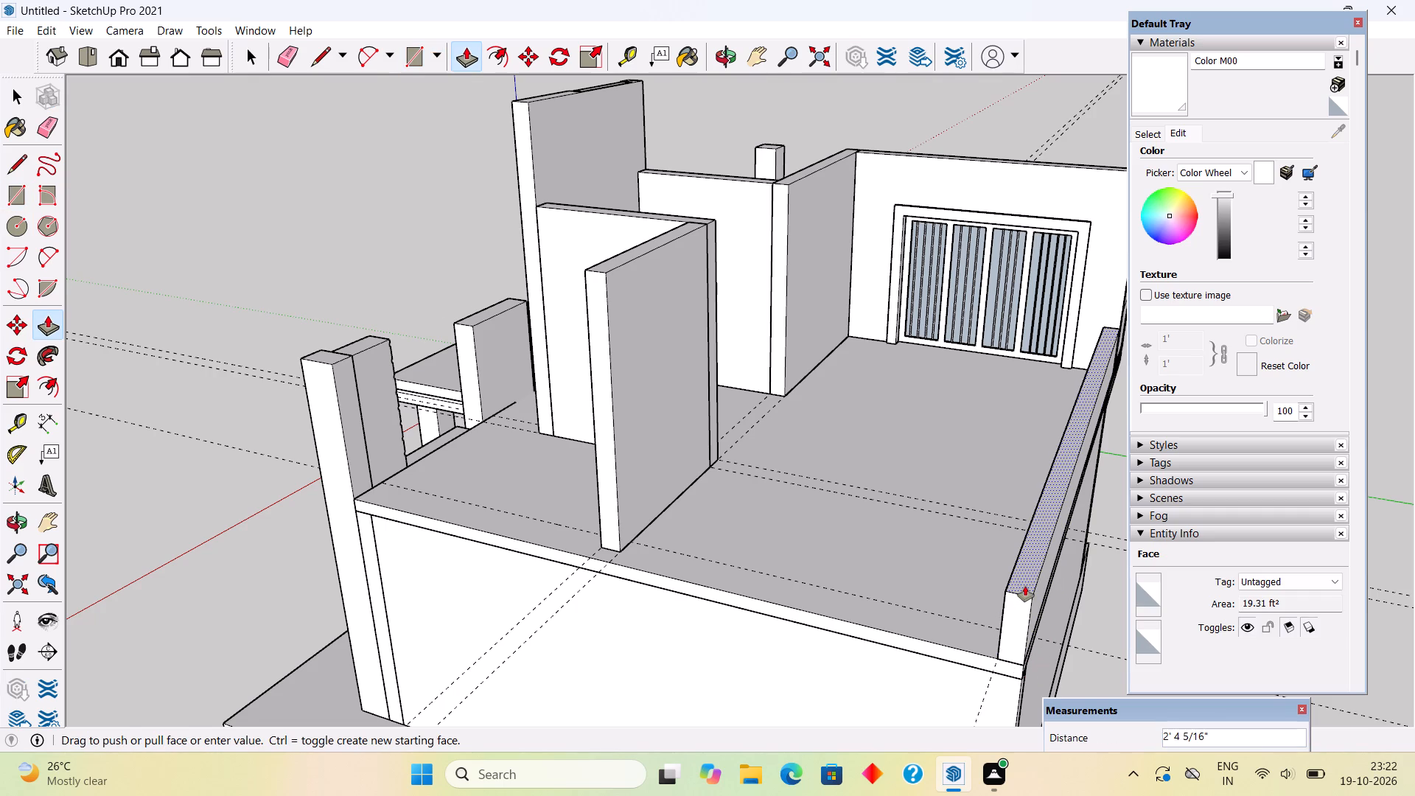
{"action": "type", "text": "10'"}
{"action": "key", "text": "Return"}
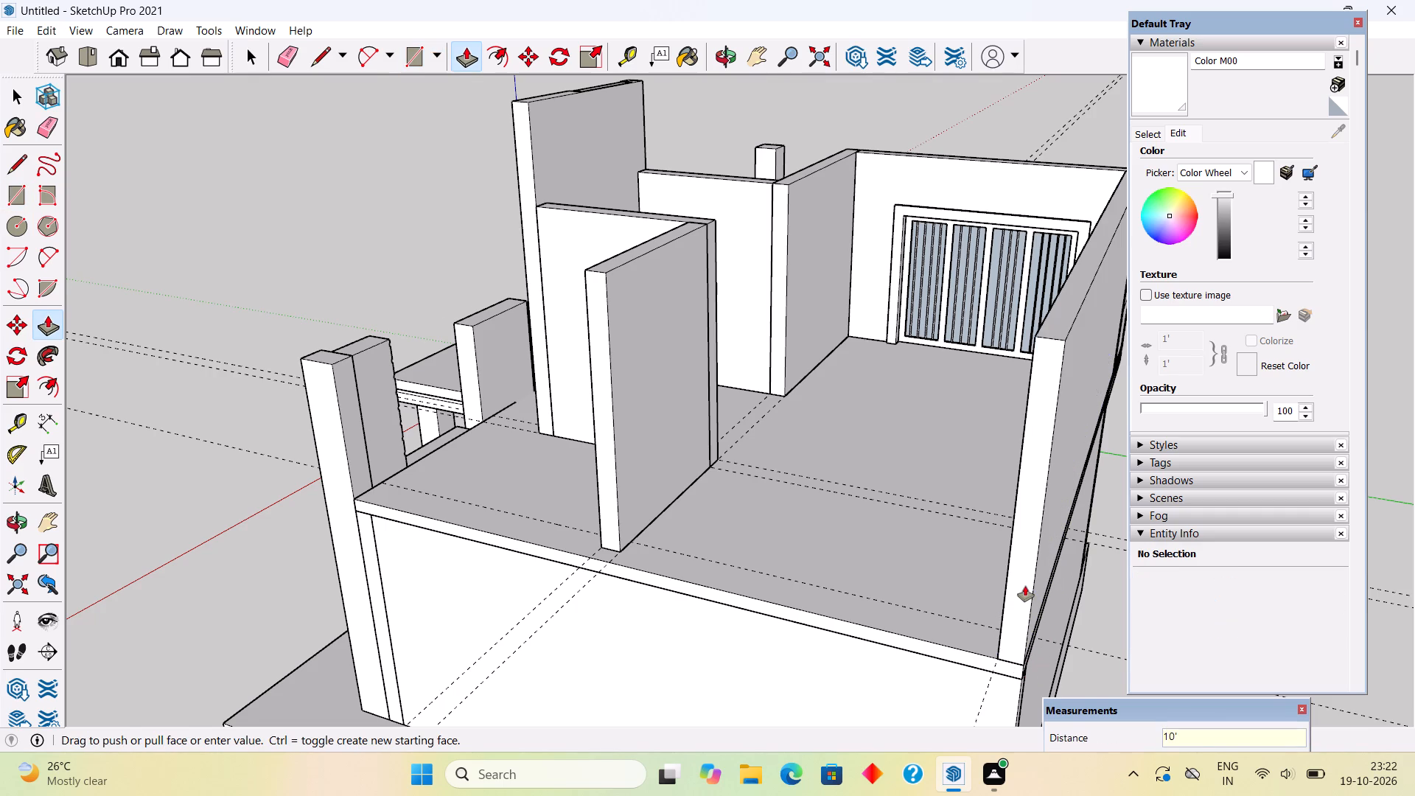
Group the 10' high wall along the slab's rear edge.
{"action": "key", "text": "space"}
{"action": "triple_click", "coordinate": [1025, 586]}
{"action": "right_click", "coordinate": [1026, 586]}
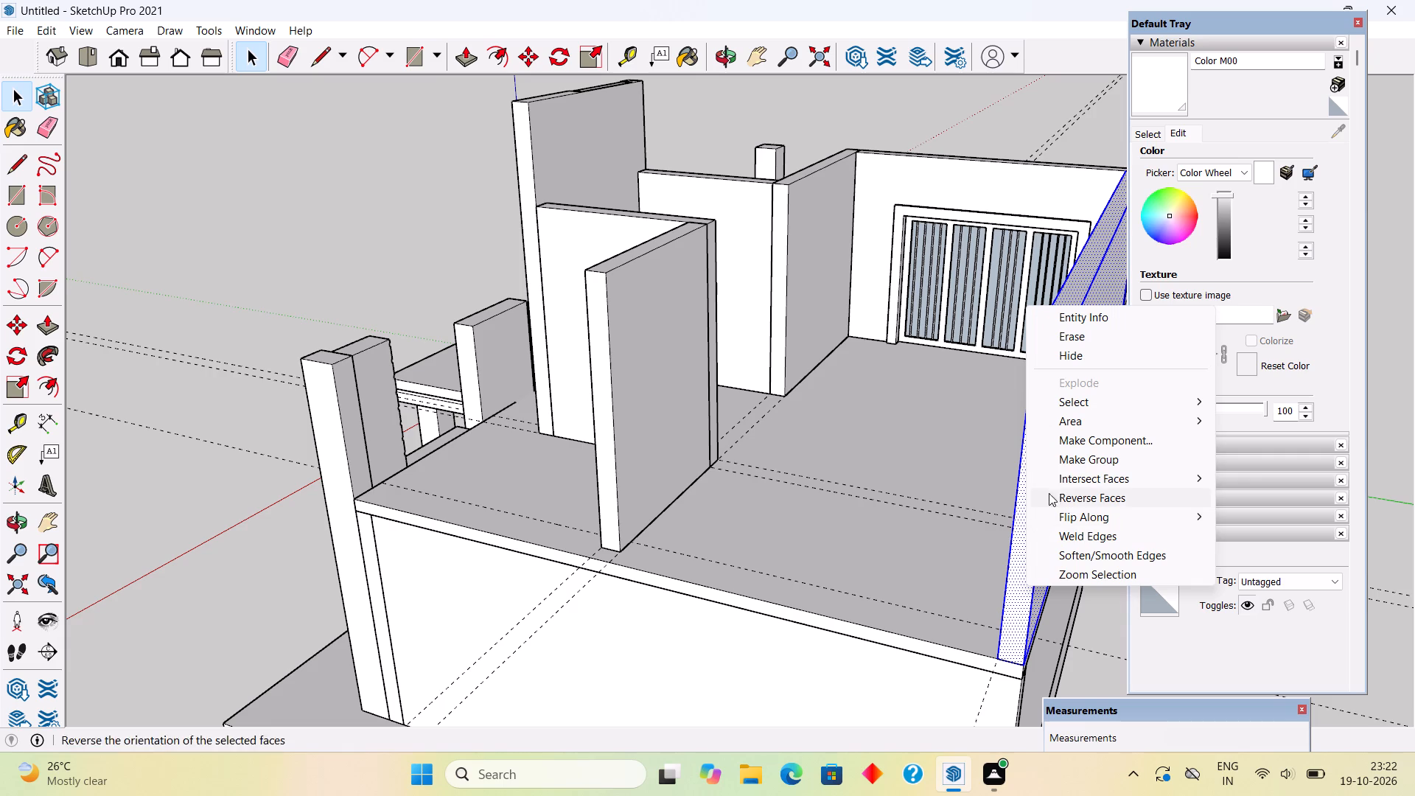
{"action": "left_click", "coordinate": [1062, 456]}
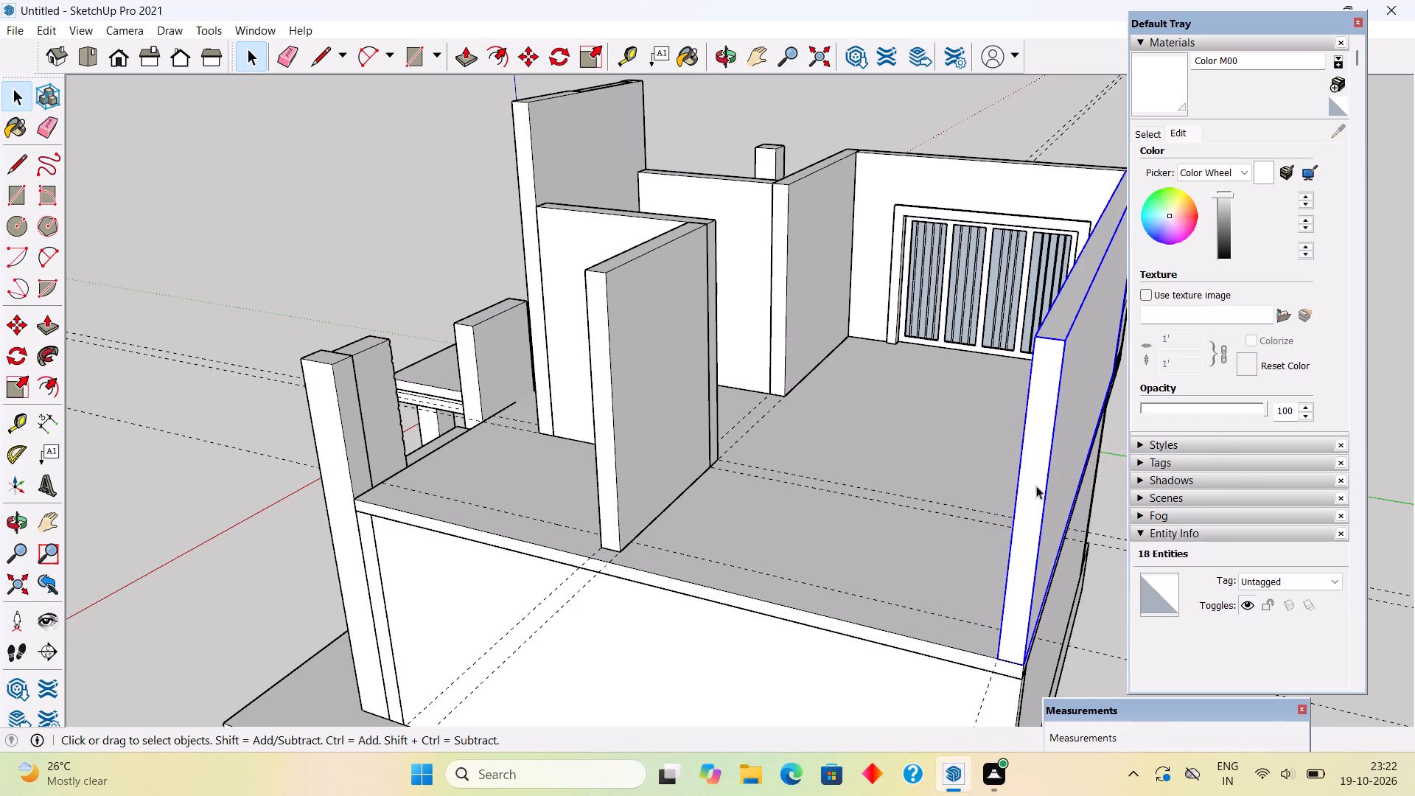
Draw a 13' 11" by 9" rectangle along the slab's side edge, from the perpendicular wall to the rear wall, and extrude it 10' up.
{"action": "middle_click_drag", "start_coordinate": [954, 589], "coordinate": [1065, 624]}
{"action": "scroll", "coordinate": [1077, 587], "scroll_direction": "down", "scroll_amount": 3}
{"action": "scroll", "coordinate": [993, 456], "scroll_direction": "down", "scroll_amount": 6}
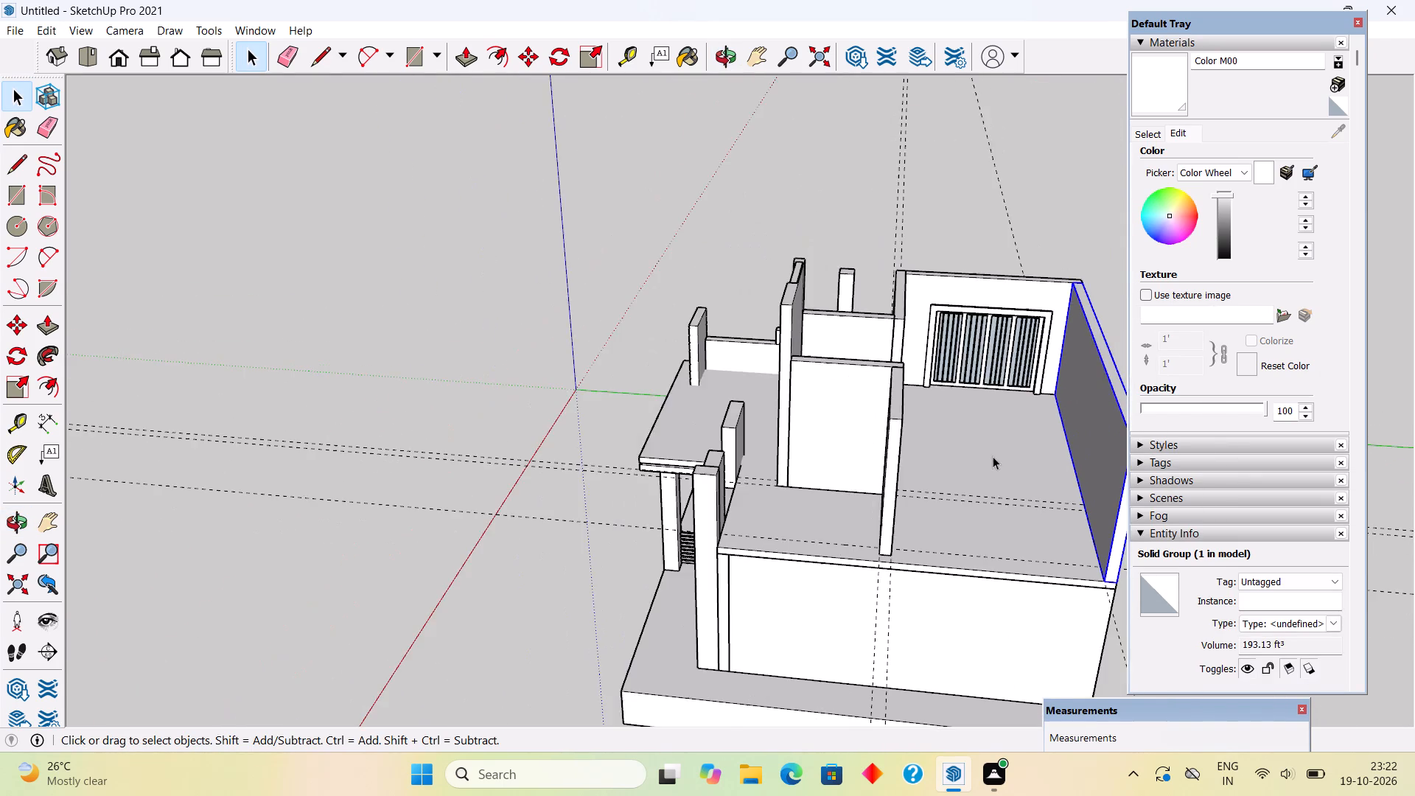
{"action": "left_click", "coordinate": [1105, 588]}
{"action": "middle_click", "coordinate": [1045, 506]}
{"action": "scroll", "coordinate": [1044, 505], "scroll_direction": "down", "scroll_amount": 3}
{"action": "scroll", "coordinate": [957, 424], "scroll_direction": "down", "scroll_amount": 5}
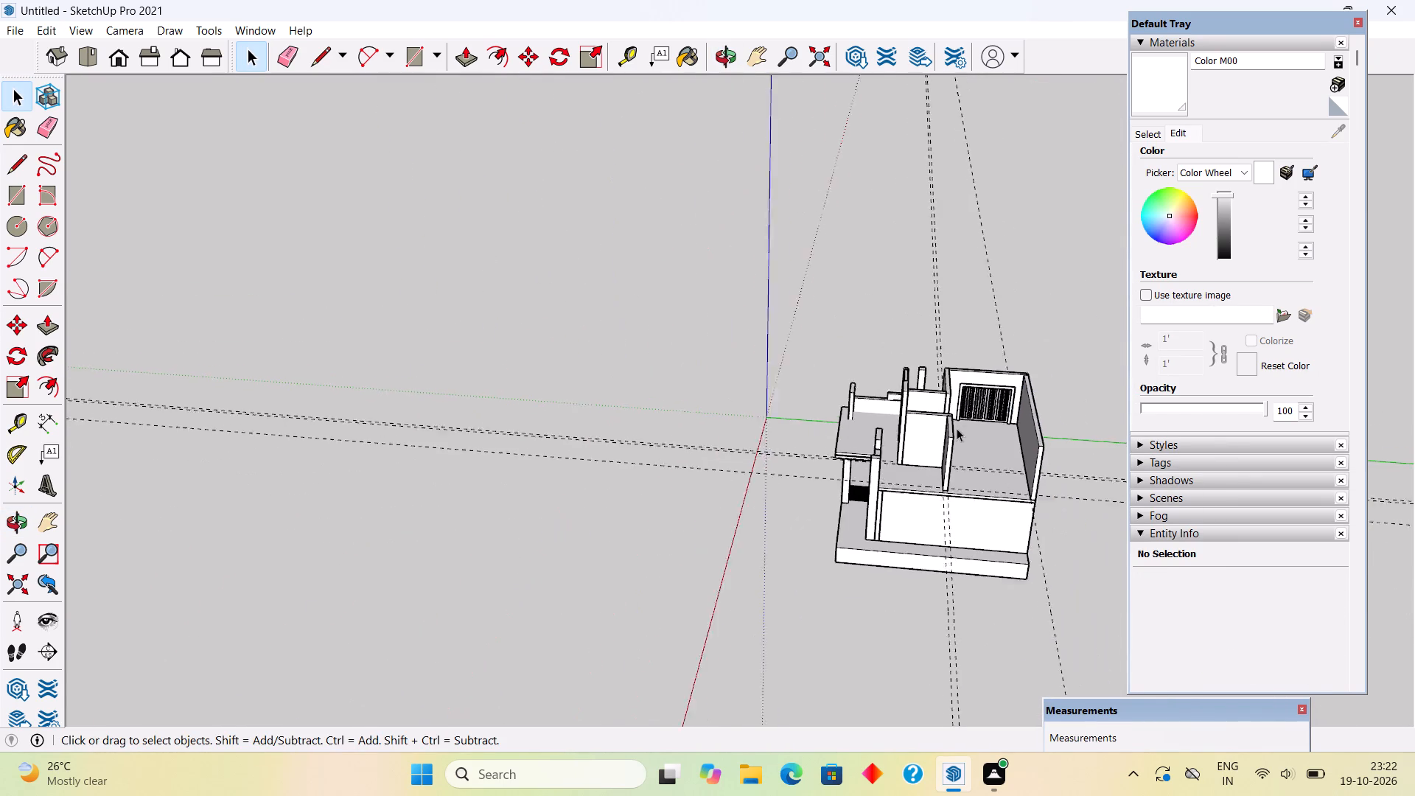
{"action": "middle_click_drag", "start_coordinate": [1015, 479], "coordinate": [1002, 640]}
{"action": "scroll", "coordinate": [1016, 598], "scroll_direction": "up", "scroll_amount": 19}
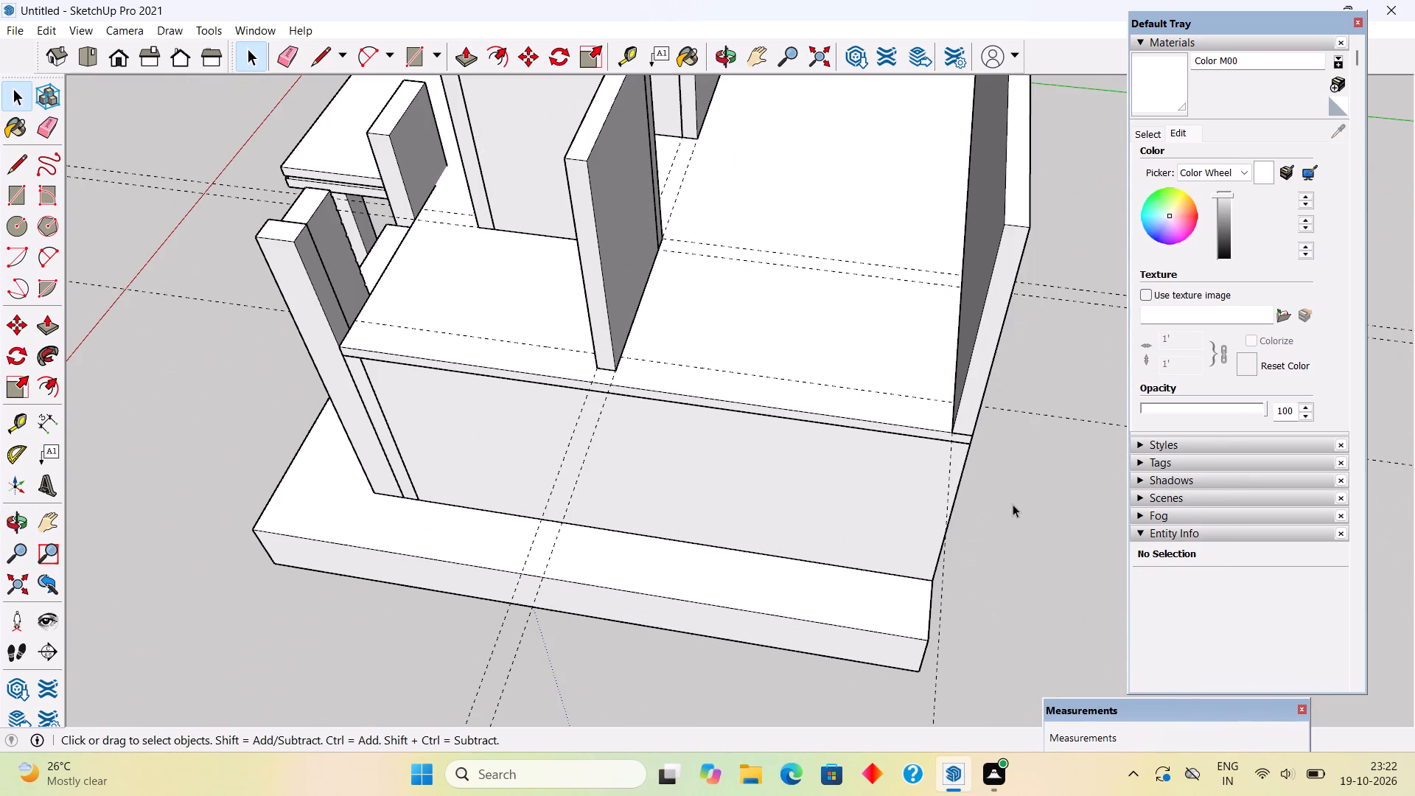
{"action": "key", "text": "r"}
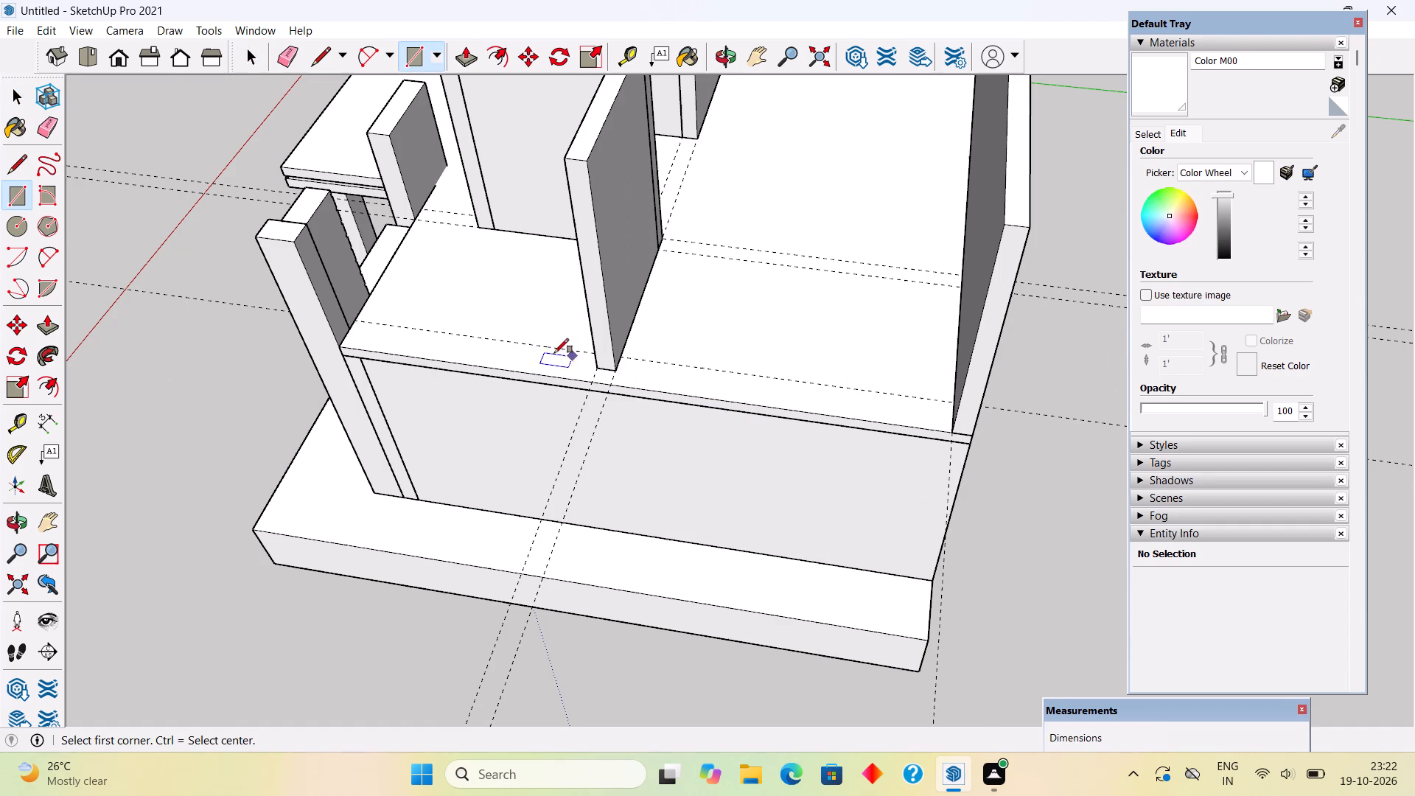
{"action": "left_click", "coordinate": [595, 365]}
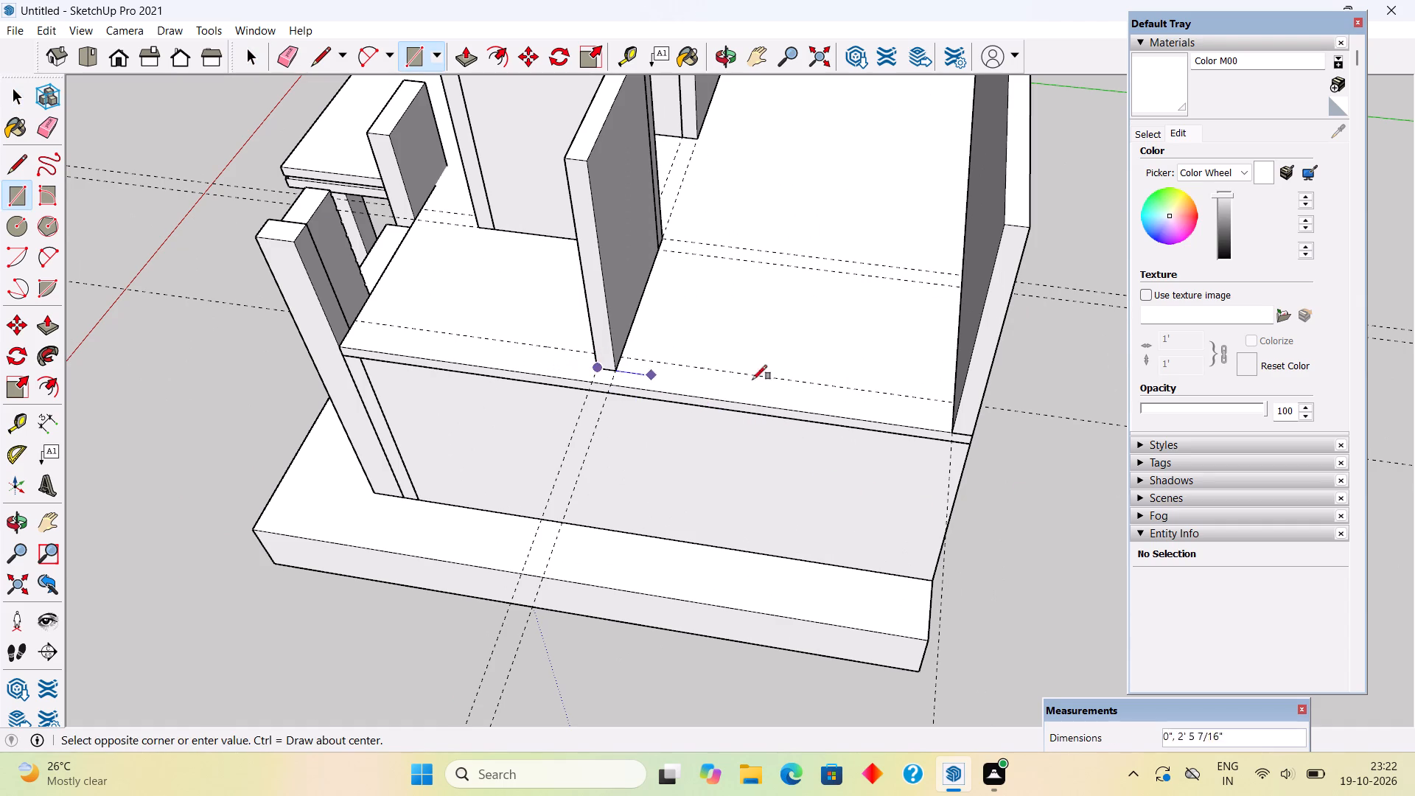
{"action": "left_click", "coordinate": [951, 431]}
{"action": "key", "text": "p"}
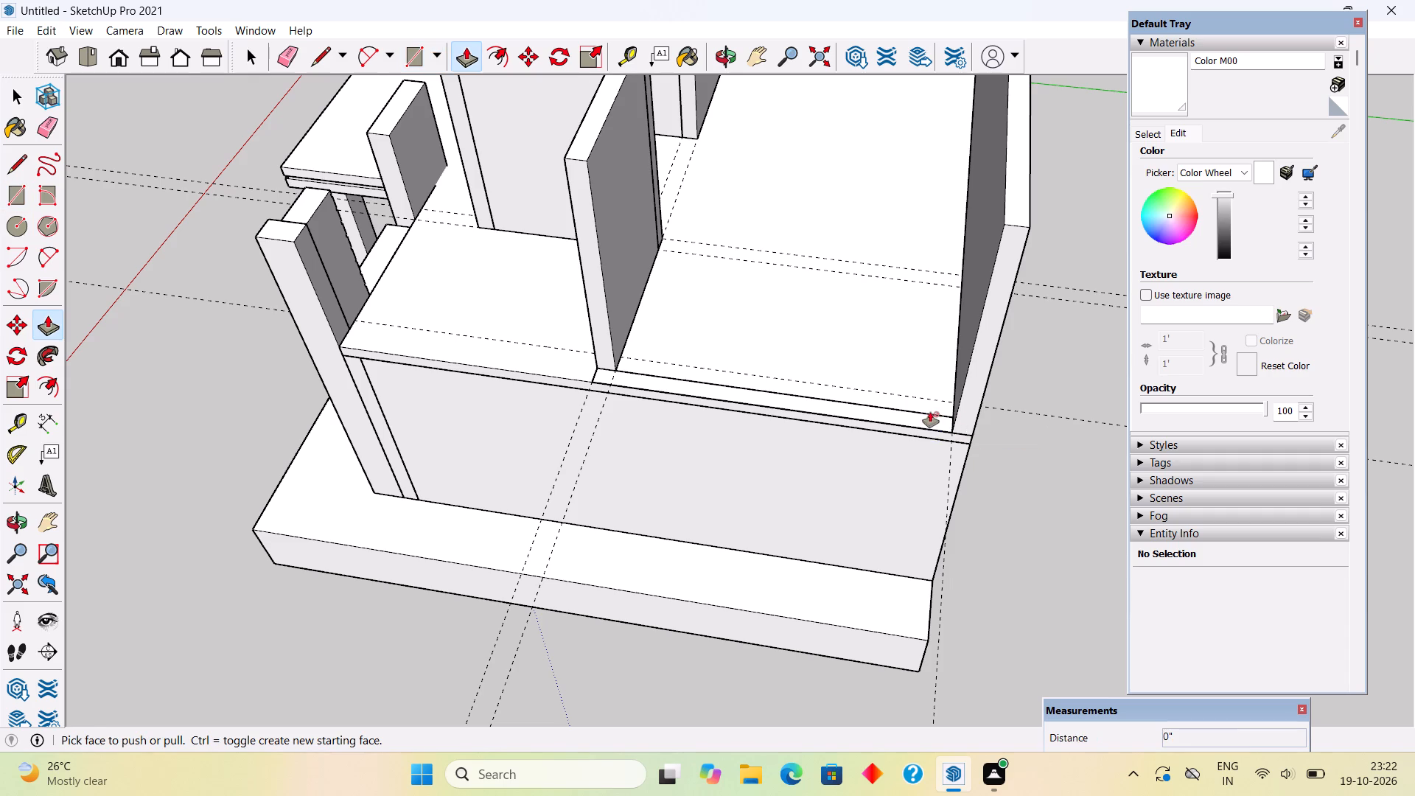
{"action": "left_click", "coordinate": [930, 416]}
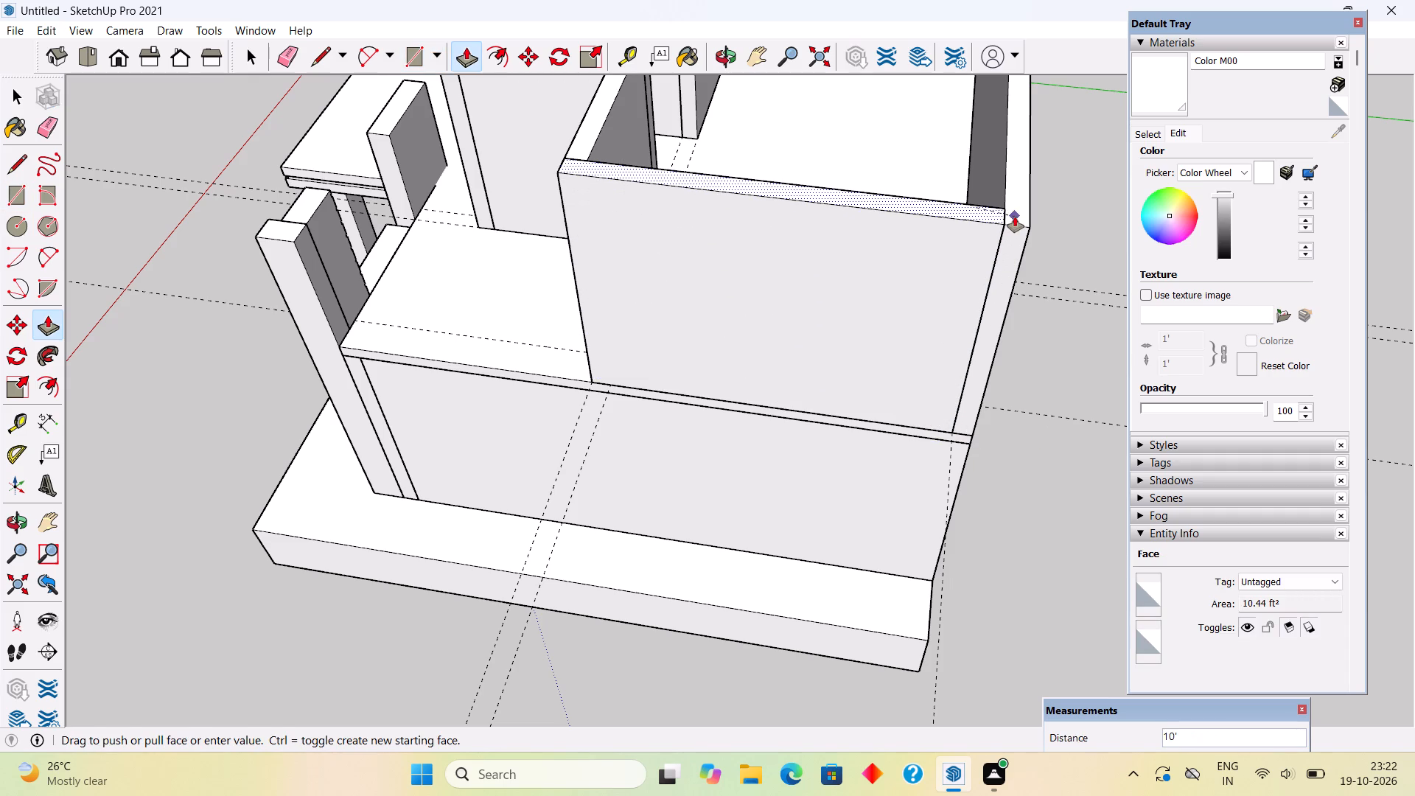
{"action": "left_click", "coordinate": [1015, 217]}
Group the new wall along the slab's side edge.
{"action": "key", "text": "space"}
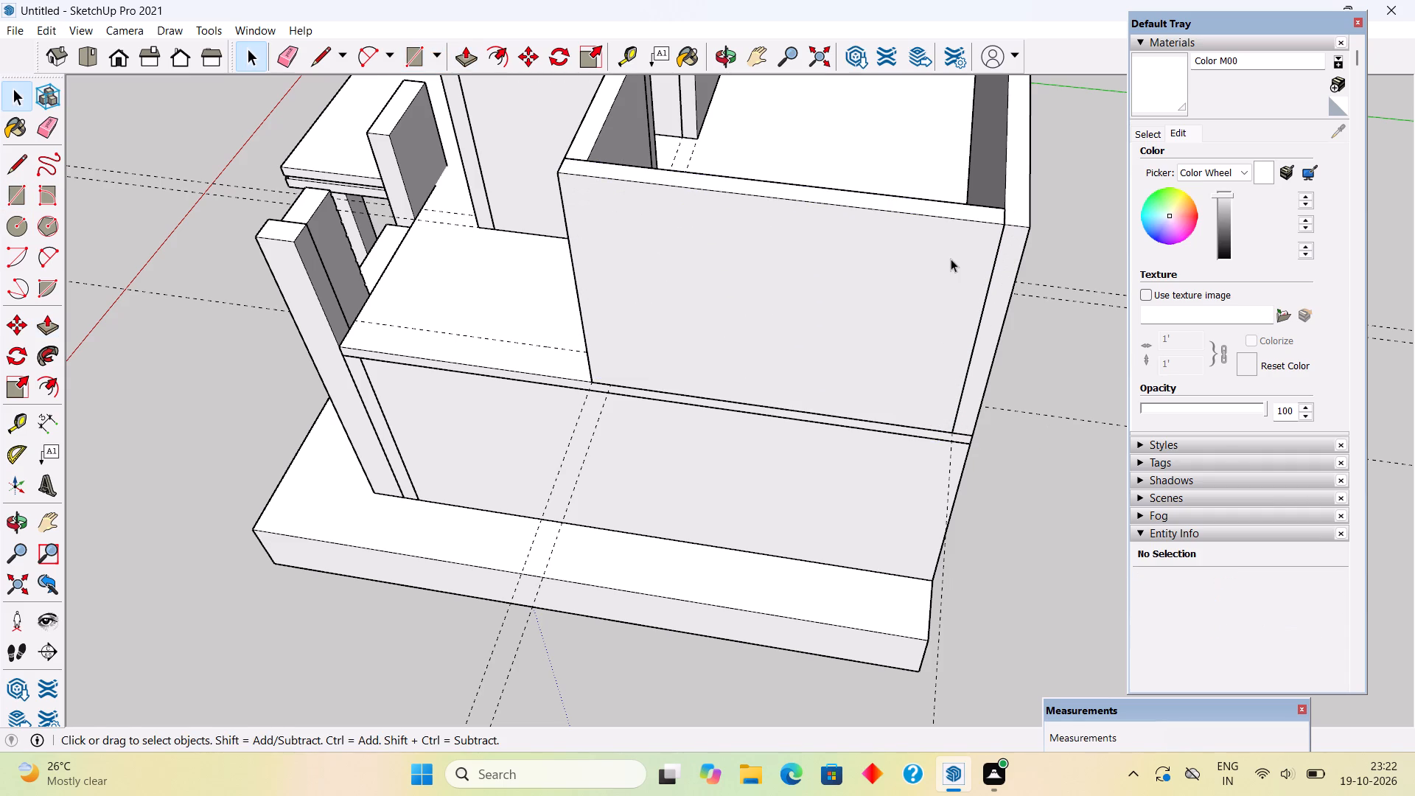
{"action": "triple_click", "coordinate": [951, 259]}
{"action": "right_click", "coordinate": [951, 259]}
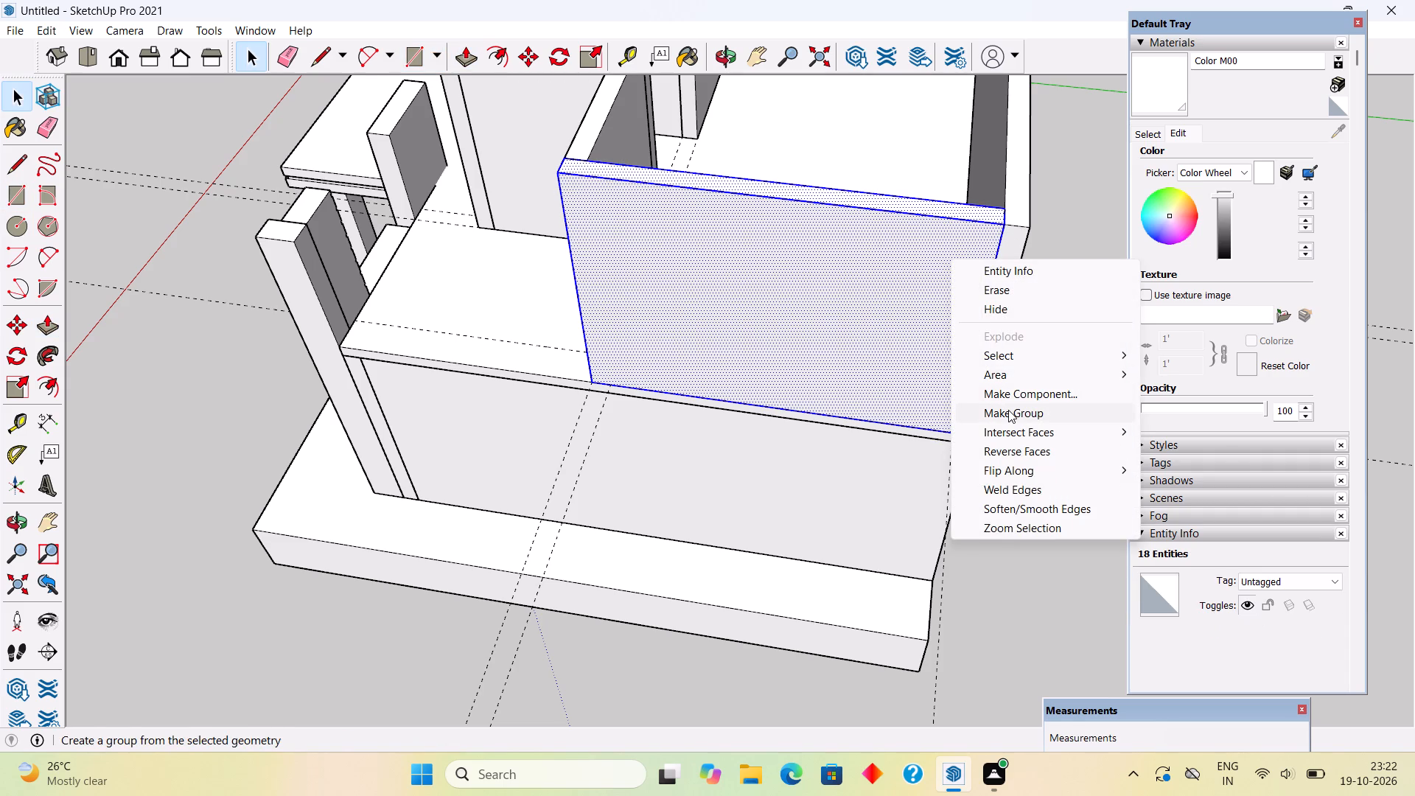
{"action": "left_click", "coordinate": [1008, 410]}
{"action": "left_click", "coordinate": [1013, 414]}
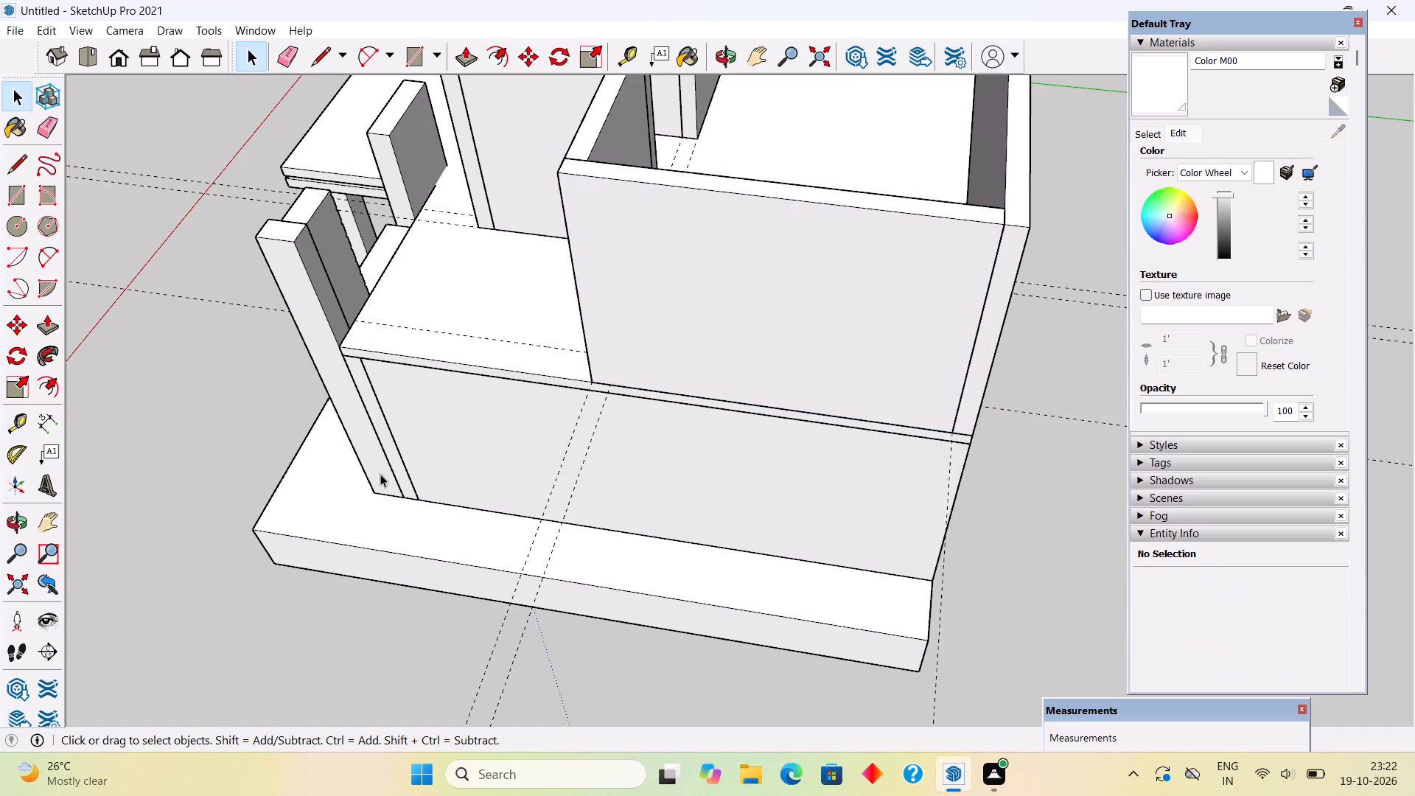
Trace the porch roof's missing edges against the front pier: 1' 2" up the corner, 1' 6" across the top, and along the pier's thickness.
{"action": "middle_click_drag", "start_coordinate": [429, 483], "coordinate": [815, 439]}
{"action": "scroll", "coordinate": [816, 439], "scroll_direction": "down", "scroll_amount": 7}
{"action": "middle_click_drag", "start_coordinate": [641, 494], "coordinate": [974, 236]}
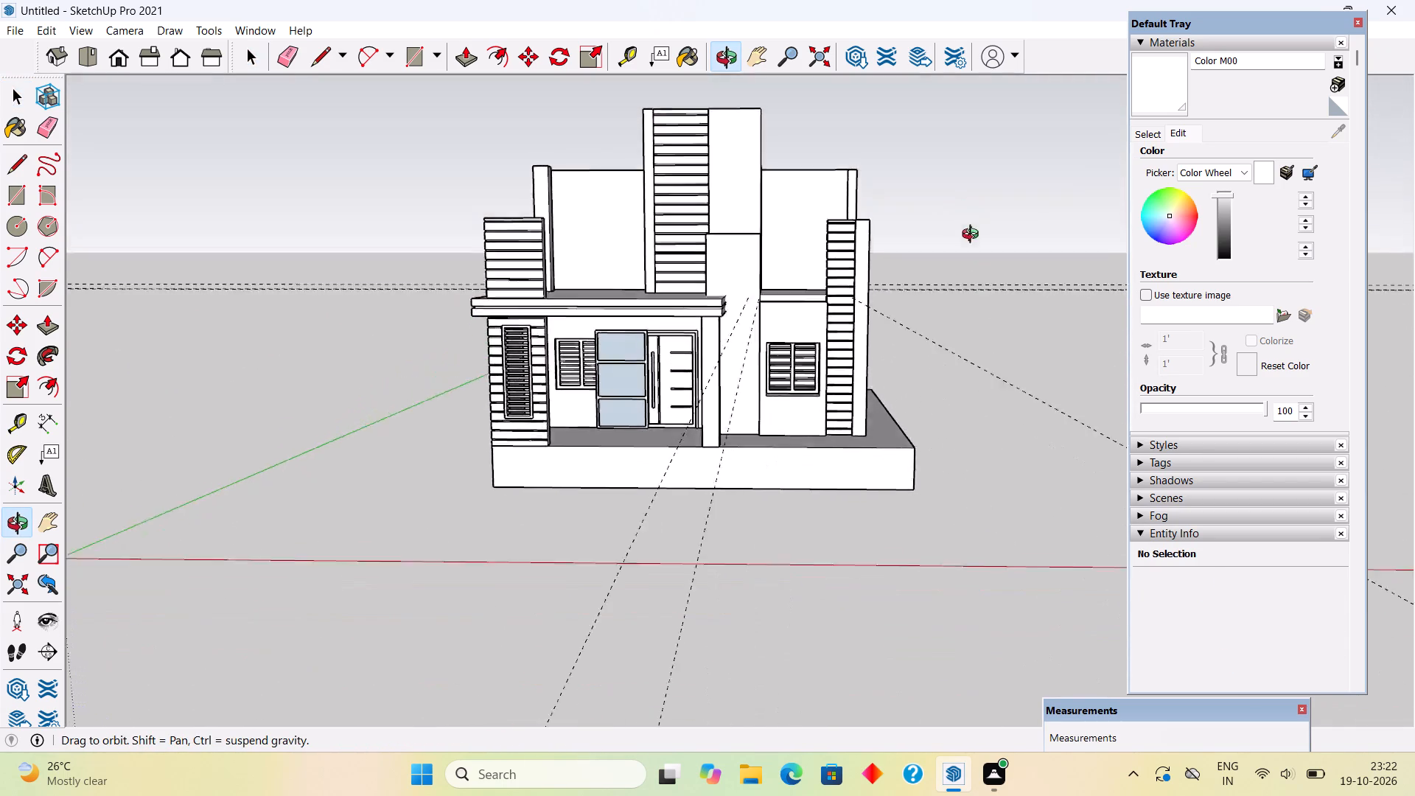
{"action": "middle_click_drag", "start_coordinate": [974, 236], "coordinate": [968, 223]}
{"action": "middle_click_drag", "start_coordinate": [464, 408], "coordinate": [660, 553]}
{"action": "scroll", "coordinate": [660, 548], "scroll_direction": "up", "scroll_amount": 1}
{"action": "middle_click_drag", "start_coordinate": [753, 343], "coordinate": [329, 356]}
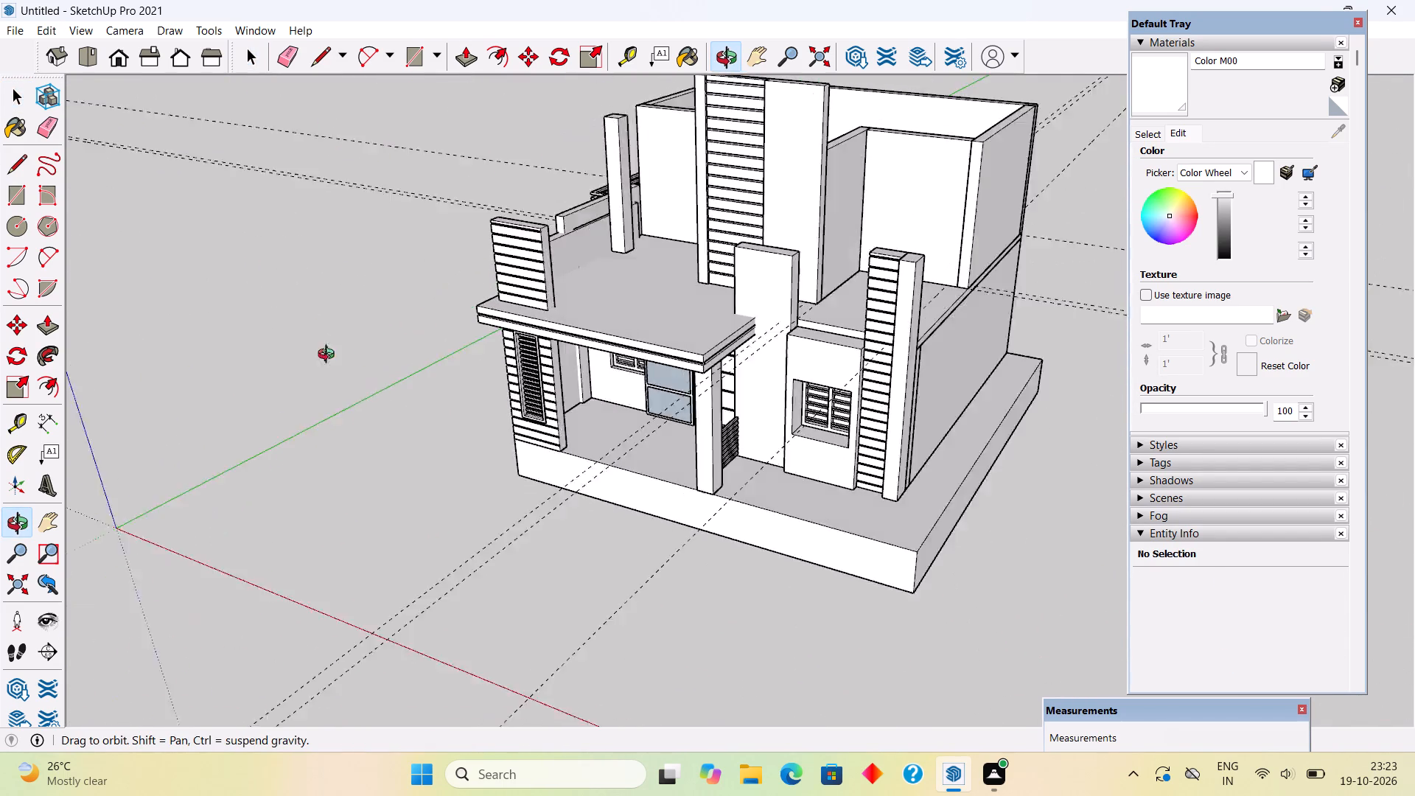
{"action": "middle_click_drag", "start_coordinate": [329, 356], "coordinate": [265, 356]}
{"action": "middle_click_drag", "start_coordinate": [612, 383], "coordinate": [654, 399]}
{"action": "scroll", "coordinate": [747, 329], "scroll_direction": "up", "scroll_amount": 4}
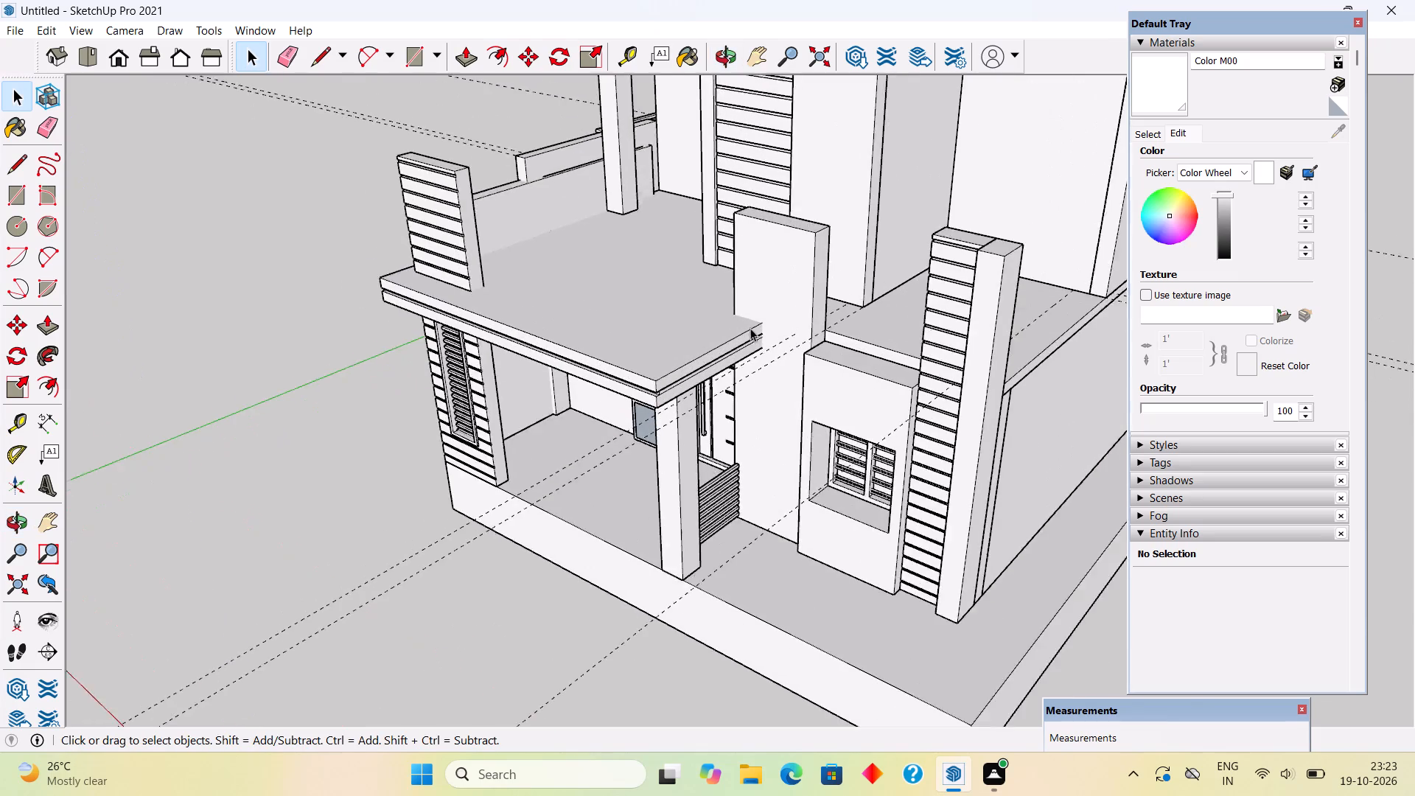
{"action": "scroll", "coordinate": [750, 328], "scroll_direction": "up", "scroll_amount": 11}
{"action": "key", "text": "l"}
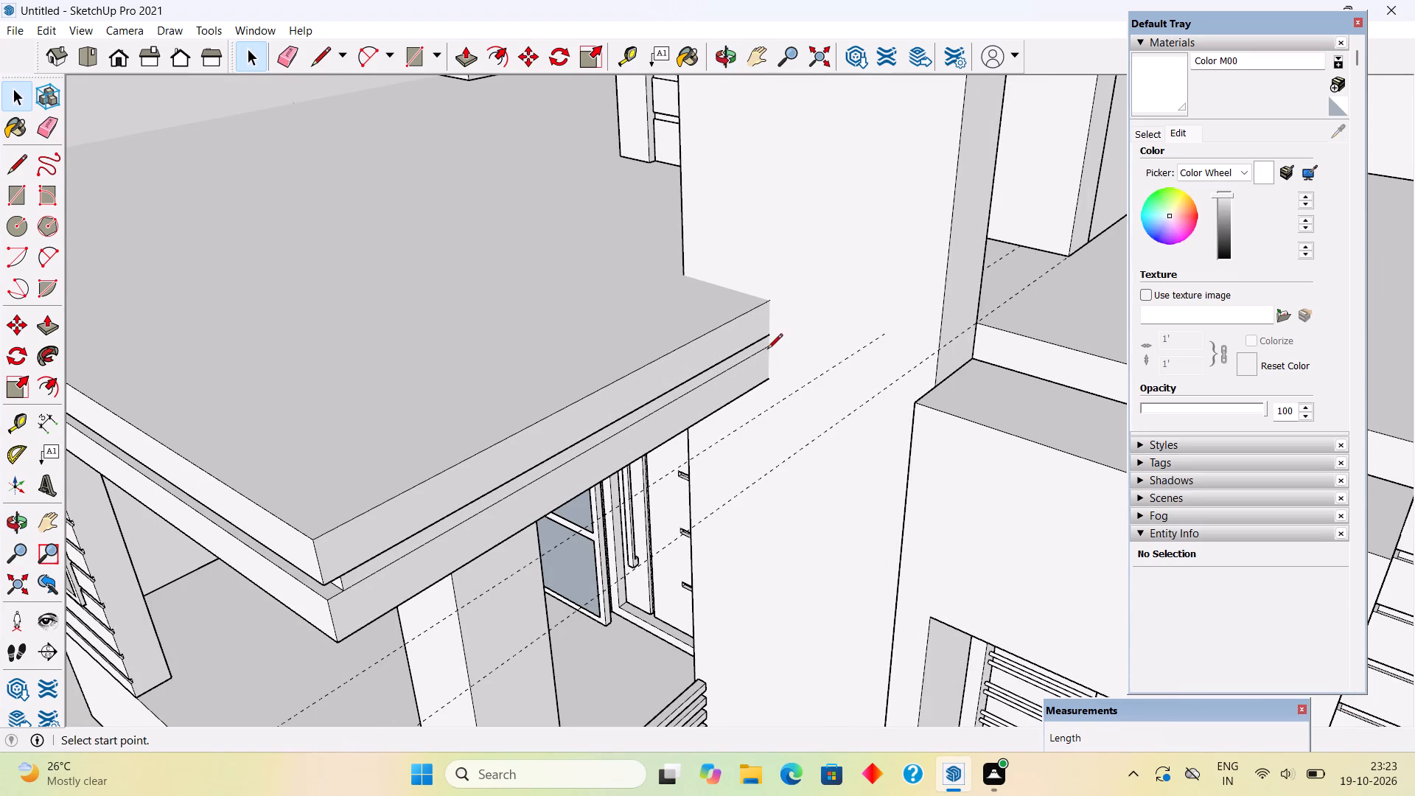
{"action": "left_click", "coordinate": [769, 380]}
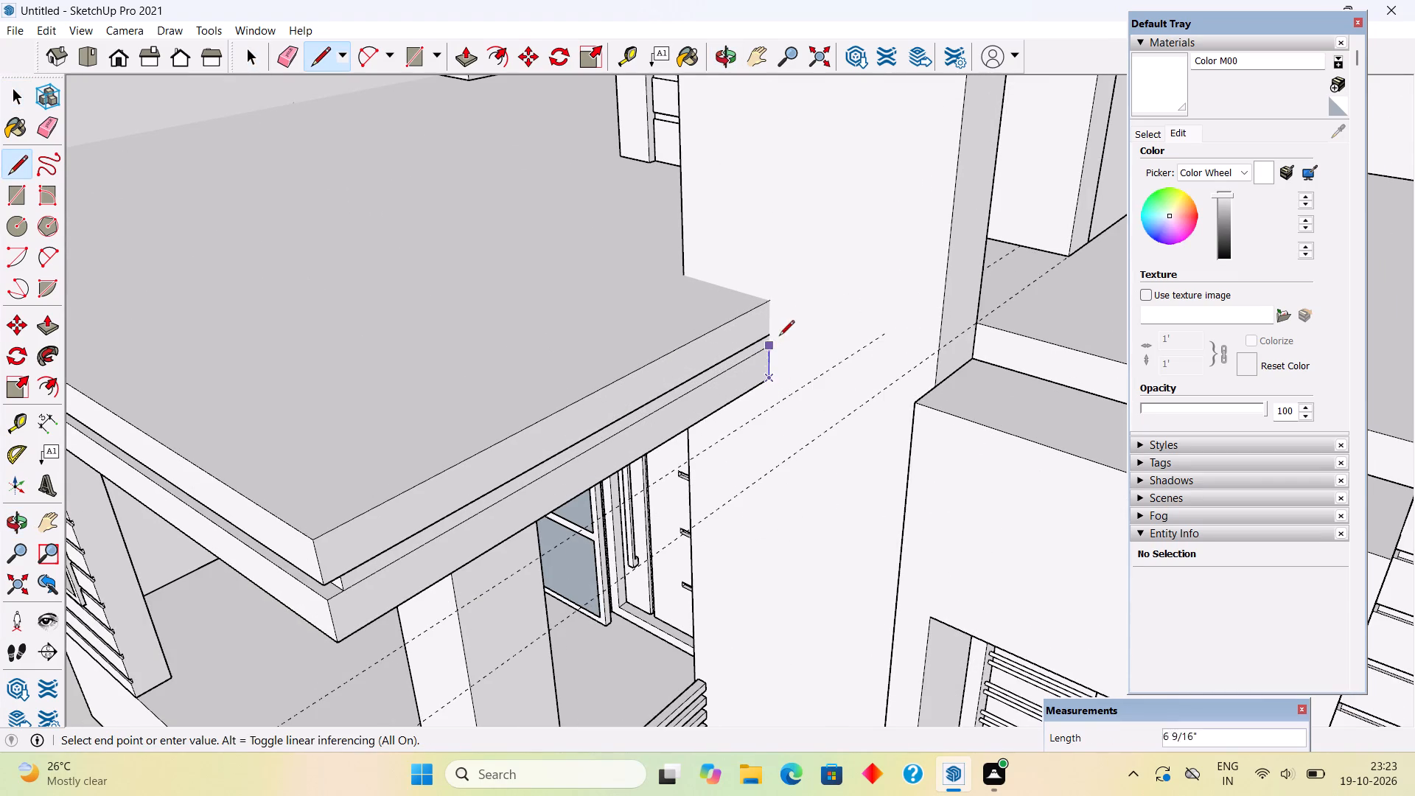
{"action": "left_click", "coordinate": [765, 298]}
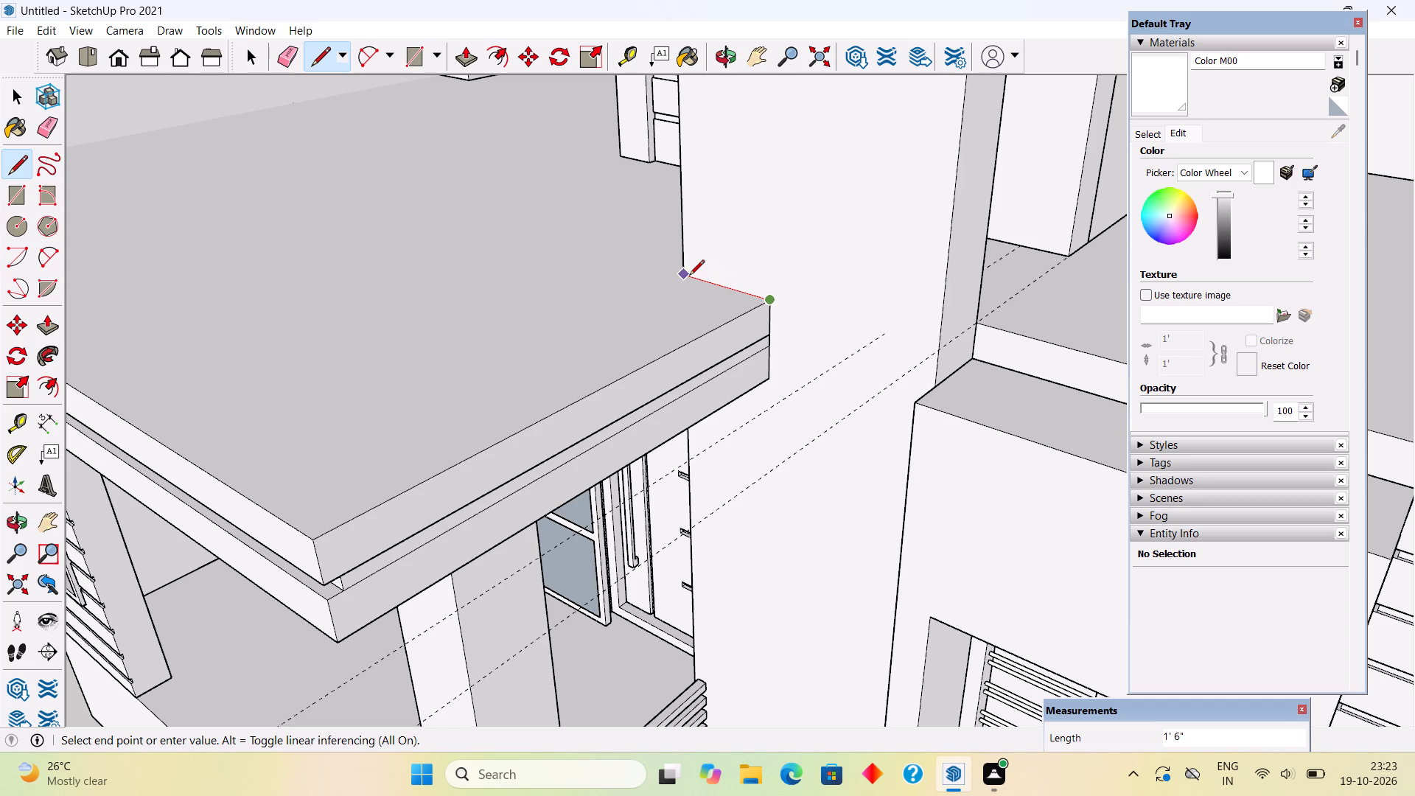
{"action": "left_click", "coordinate": [687, 276]}
{"action": "middle_click_drag", "start_coordinate": [688, 324], "coordinate": [1121, 463]}
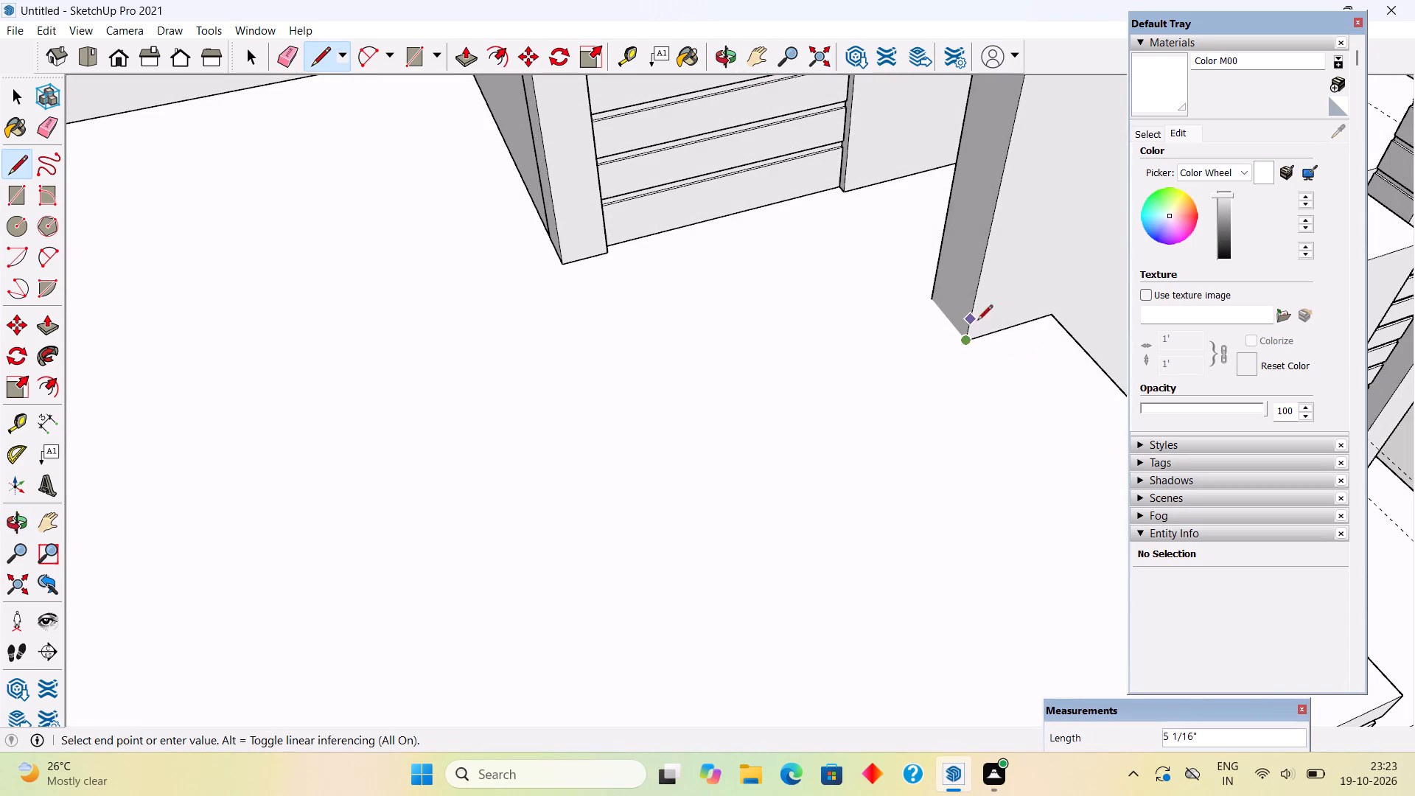
{"action": "scroll", "coordinate": [934, 294], "scroll_direction": "up", "scroll_amount": 2}
{"action": "left_click", "coordinate": [934, 294]}
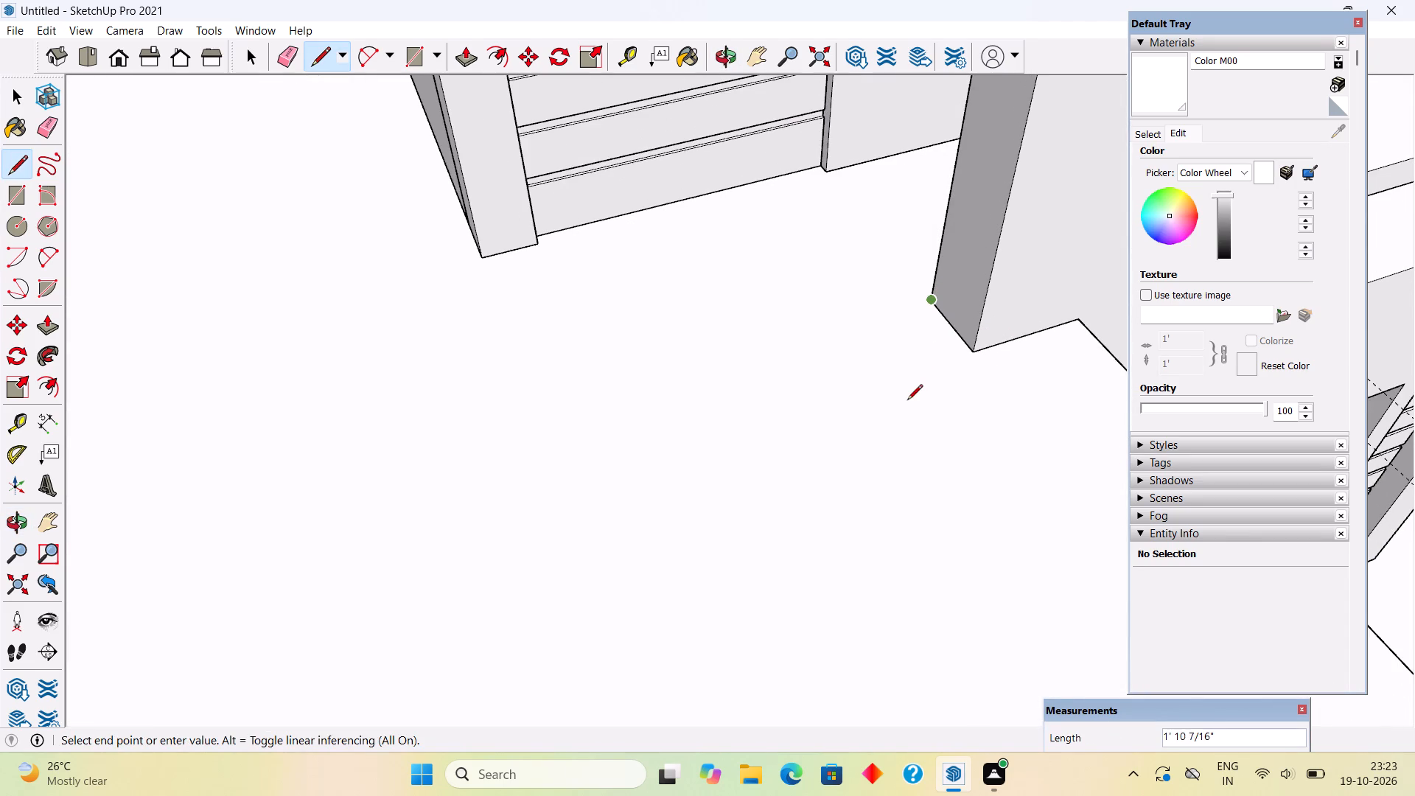
{"action": "key", "text": "space"}
Examine the house from the front and side, including the open upper-floor area beside the grooved feature wall.
{"action": "scroll", "coordinate": [889, 416], "scroll_direction": "down", "scroll_amount": 8}
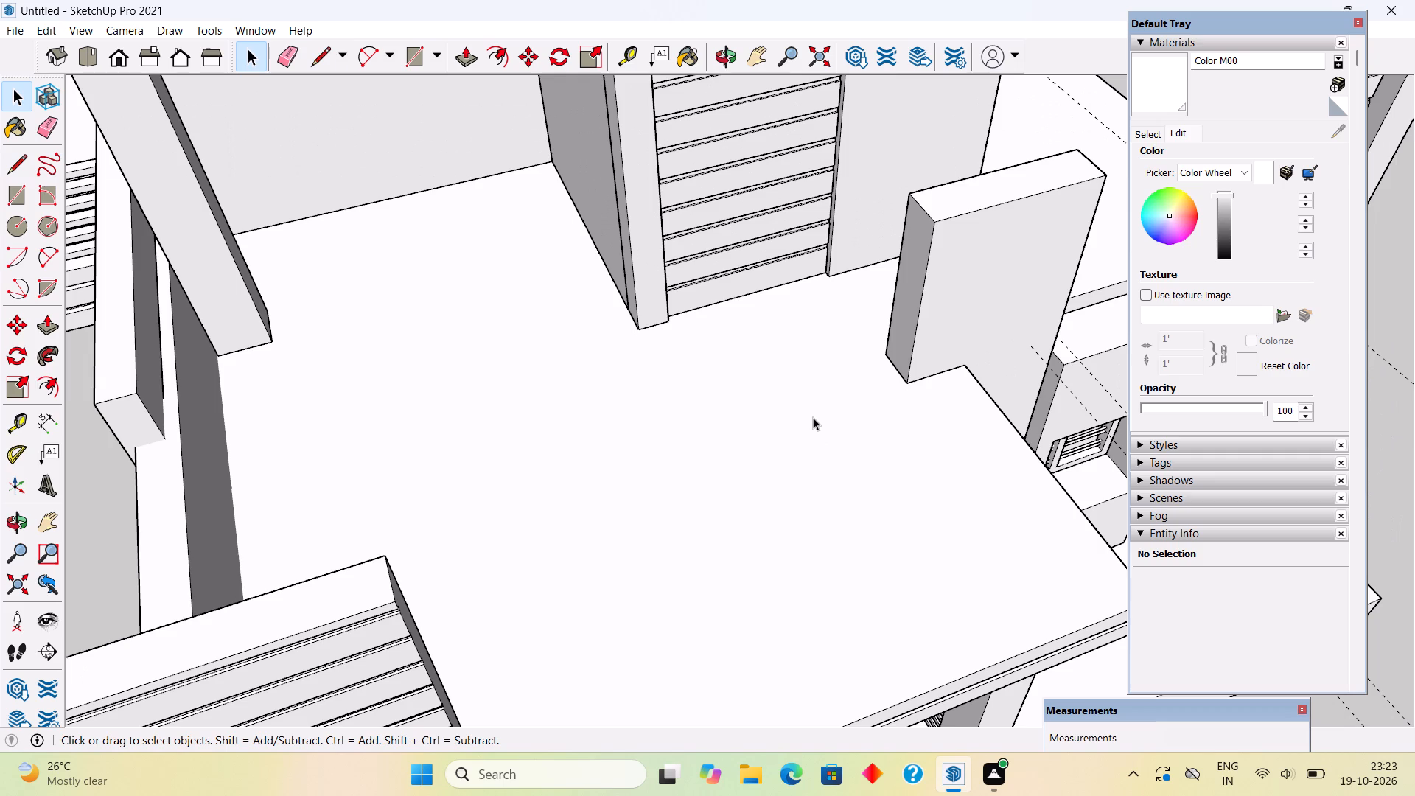
{"action": "scroll", "coordinate": [813, 417], "scroll_direction": "down", "scroll_amount": 5}
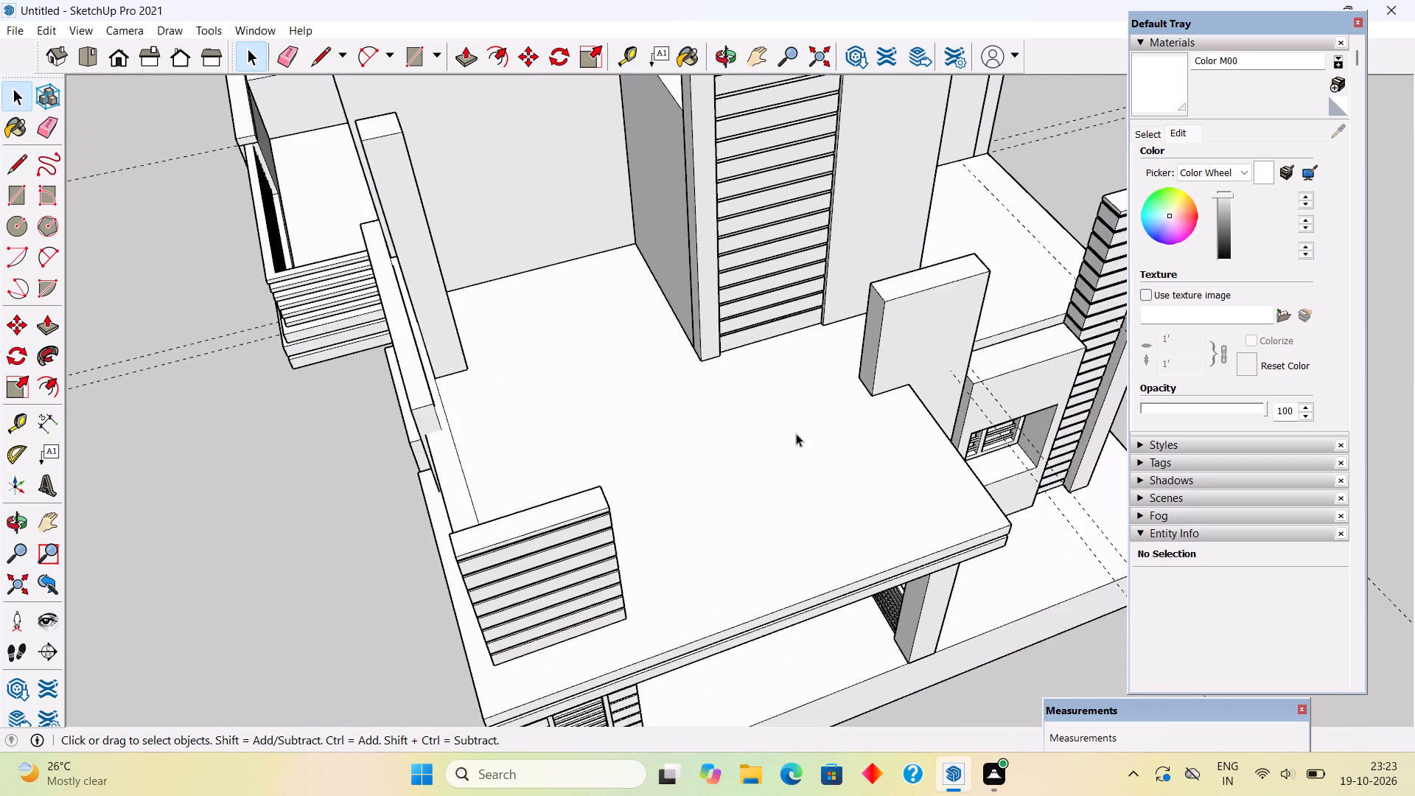
{"action": "scroll", "coordinate": [796, 433], "scroll_direction": "down", "scroll_amount": 6}
{"action": "middle_click_drag", "start_coordinate": [797, 443], "coordinate": [752, 226]}
{"action": "middle_click_drag", "start_coordinate": [880, 499], "coordinate": [779, 371]}
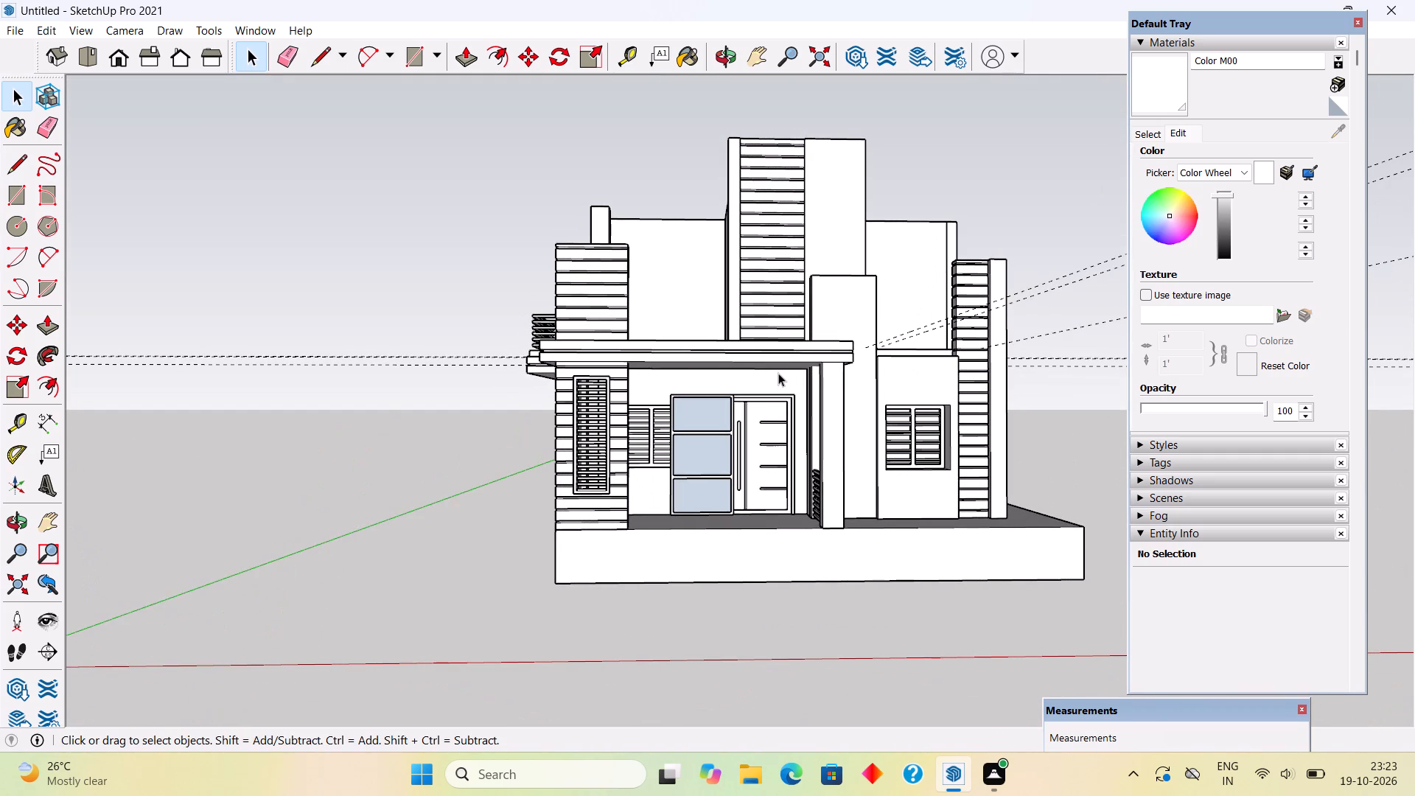
{"action": "middle_click_drag", "start_coordinate": [827, 315], "coordinate": [719, 452]}
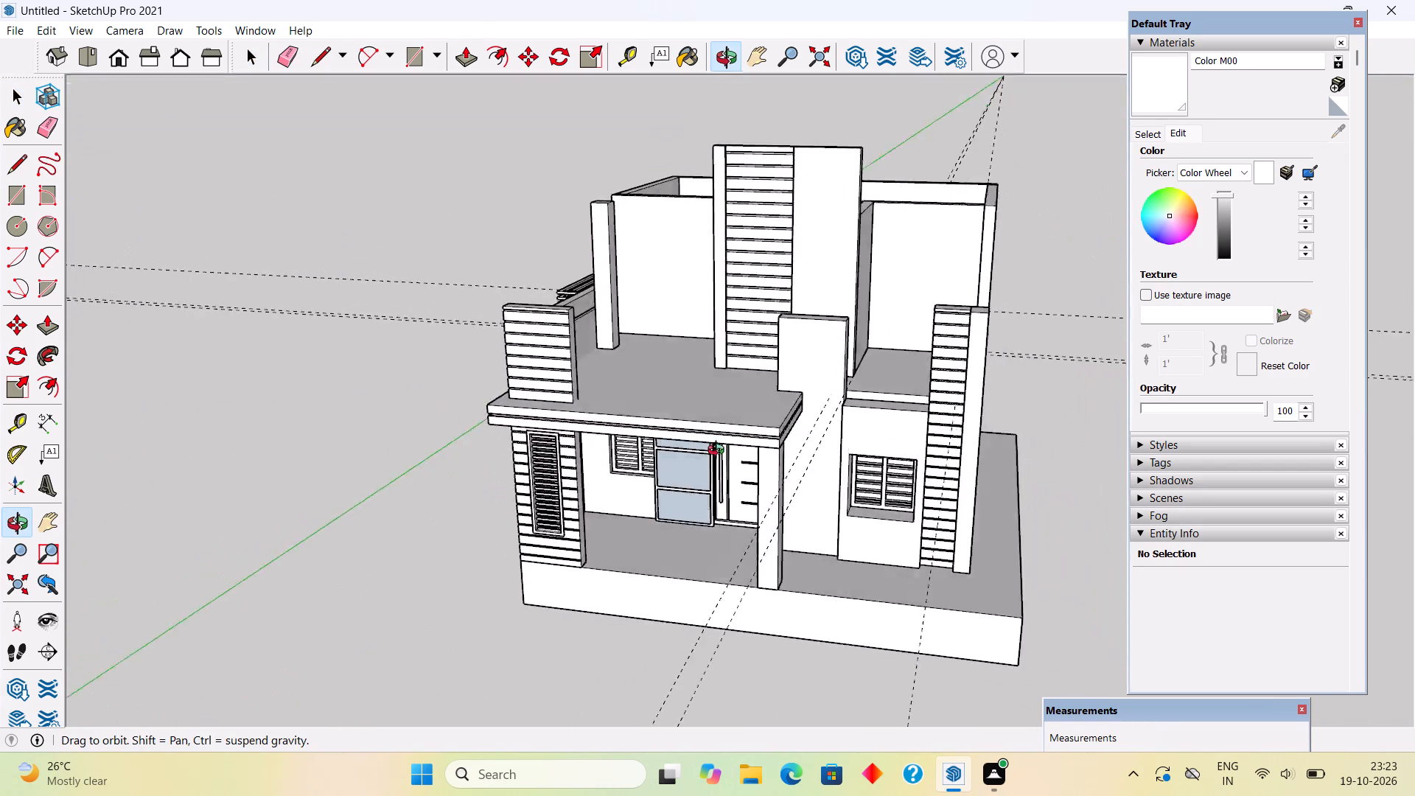
{"action": "middle_click_drag", "start_coordinate": [719, 452], "coordinate": [835, 413]}
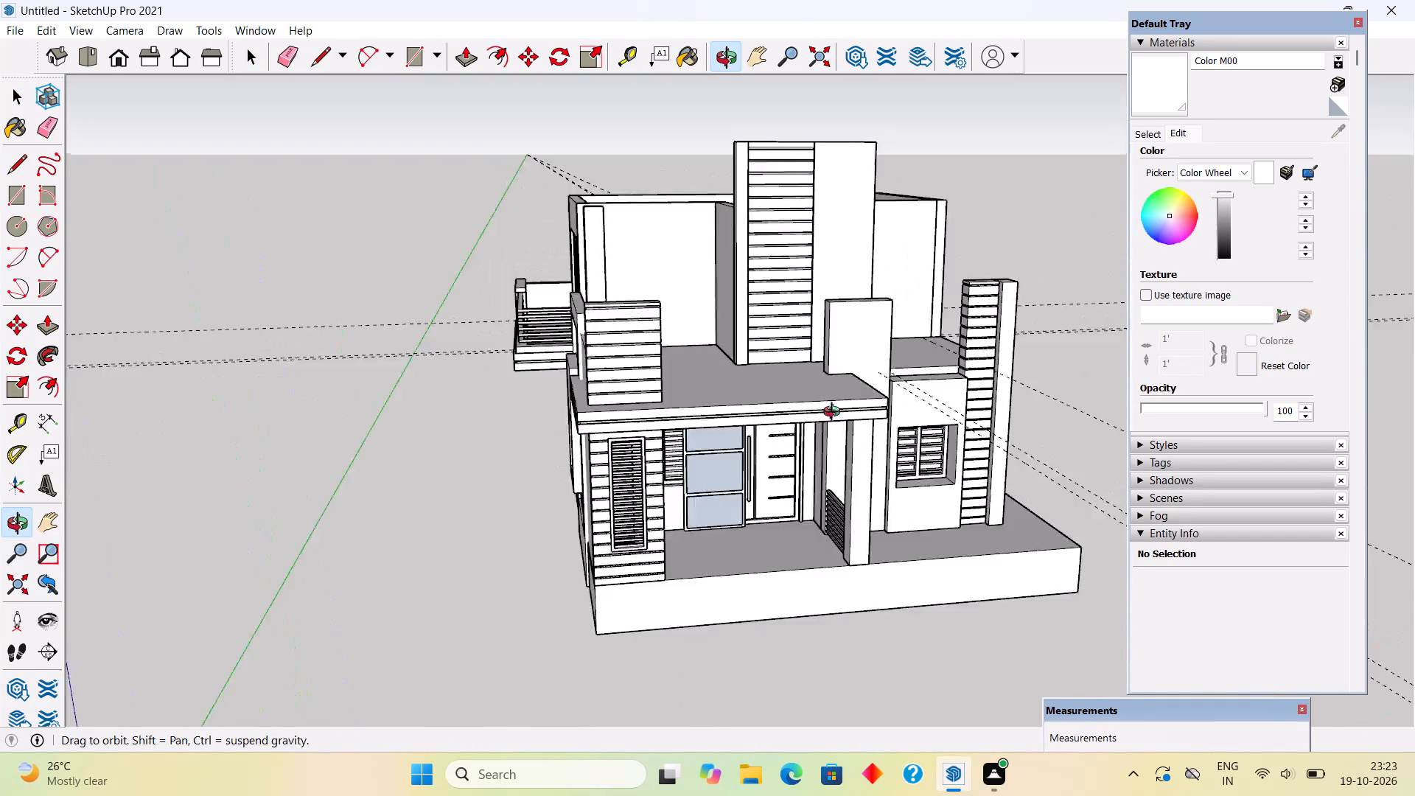
{"action": "middle_click_drag", "start_coordinate": [835, 413], "coordinate": [1009, 568]}
{"action": "middle_click_drag", "start_coordinate": [699, 377], "coordinate": [766, 363]}
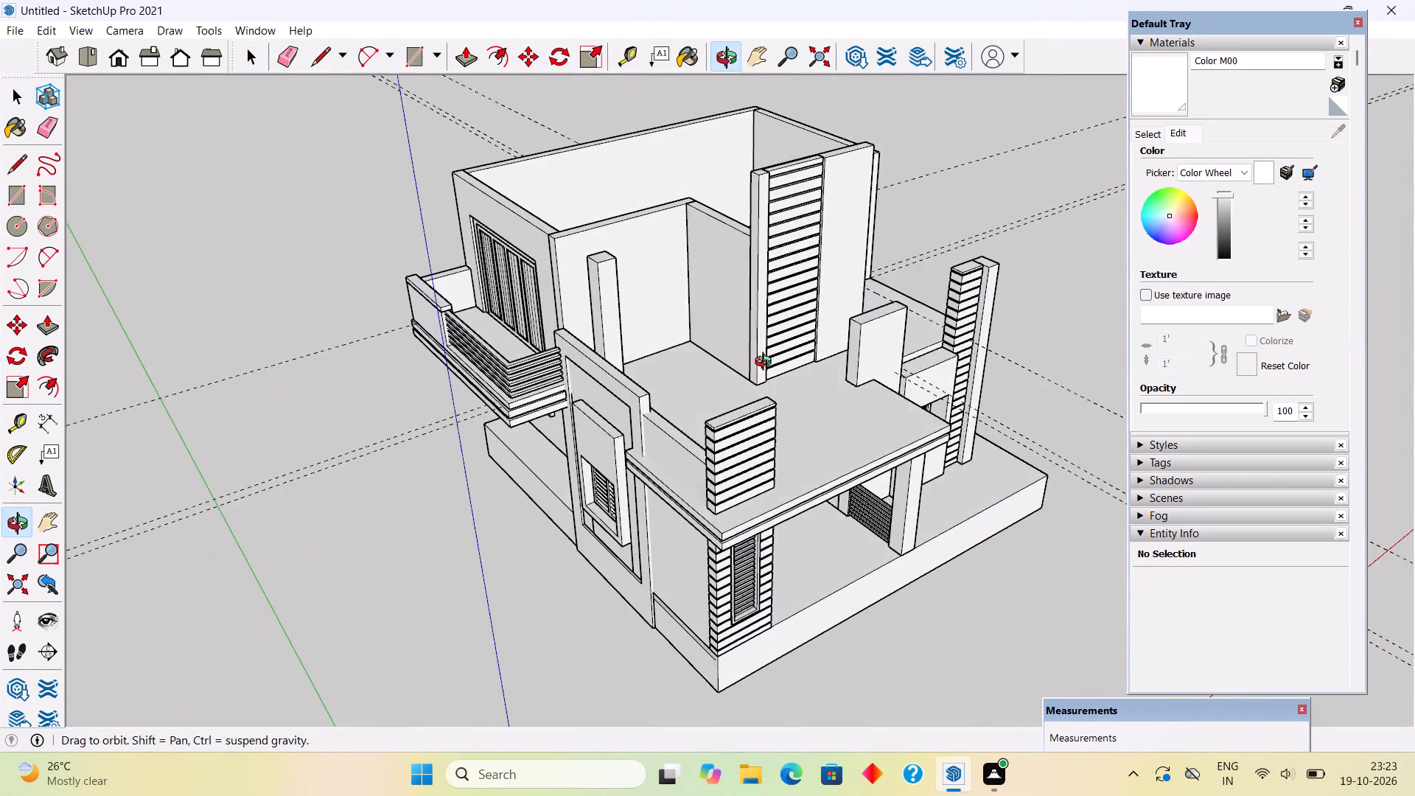
{"action": "middle_click_drag", "start_coordinate": [766, 363], "coordinate": [768, 355]}
Place guides on the upper-floor wall behind the square column, 2" below its top edge and another 6" below that.
{"action": "scroll", "coordinate": [588, 242], "scroll_direction": "up", "scroll_amount": 8}
{"action": "key", "text": "t"}
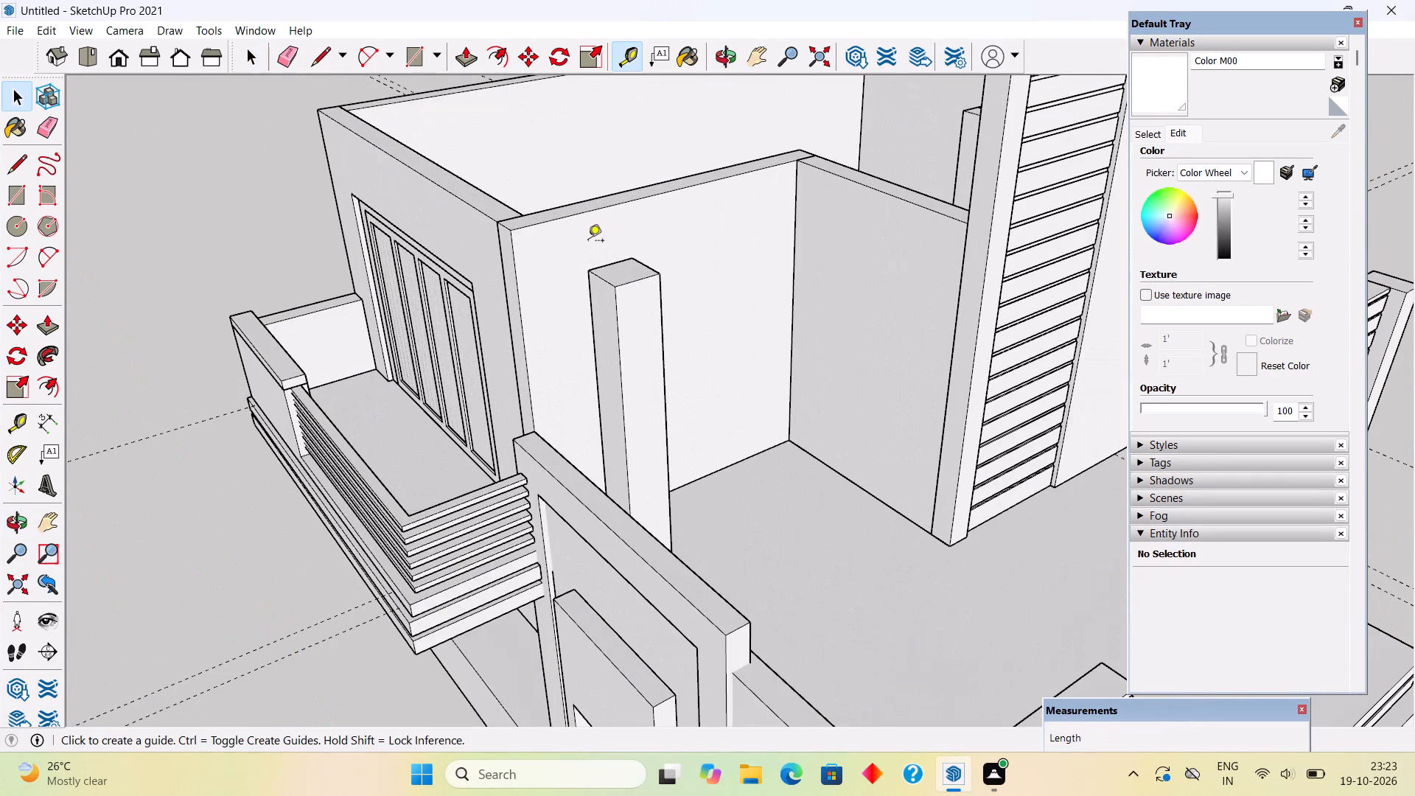
{"action": "left_click", "coordinate": [623, 203]}
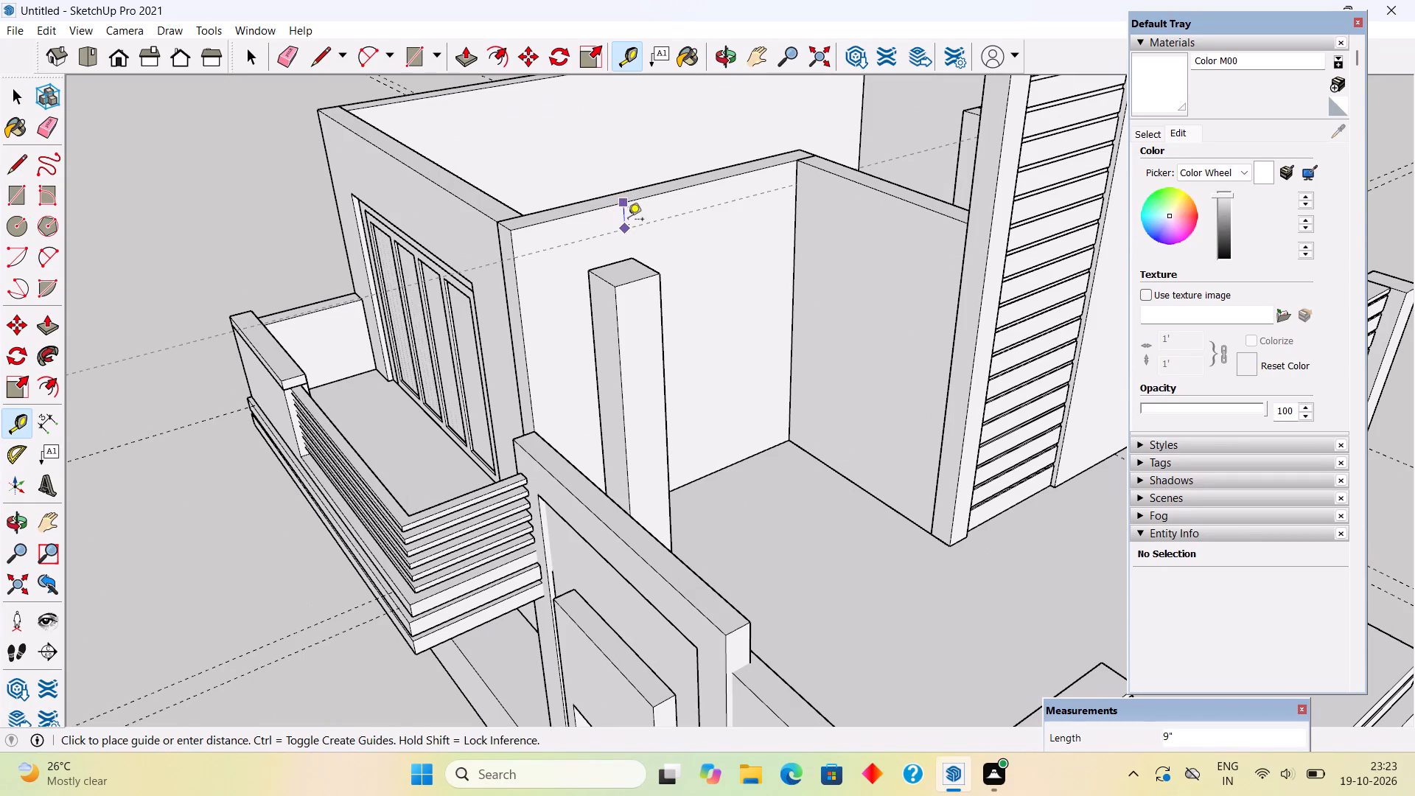
{"action": "type", "text": "2\""}
{"action": "key", "text": "Return"}
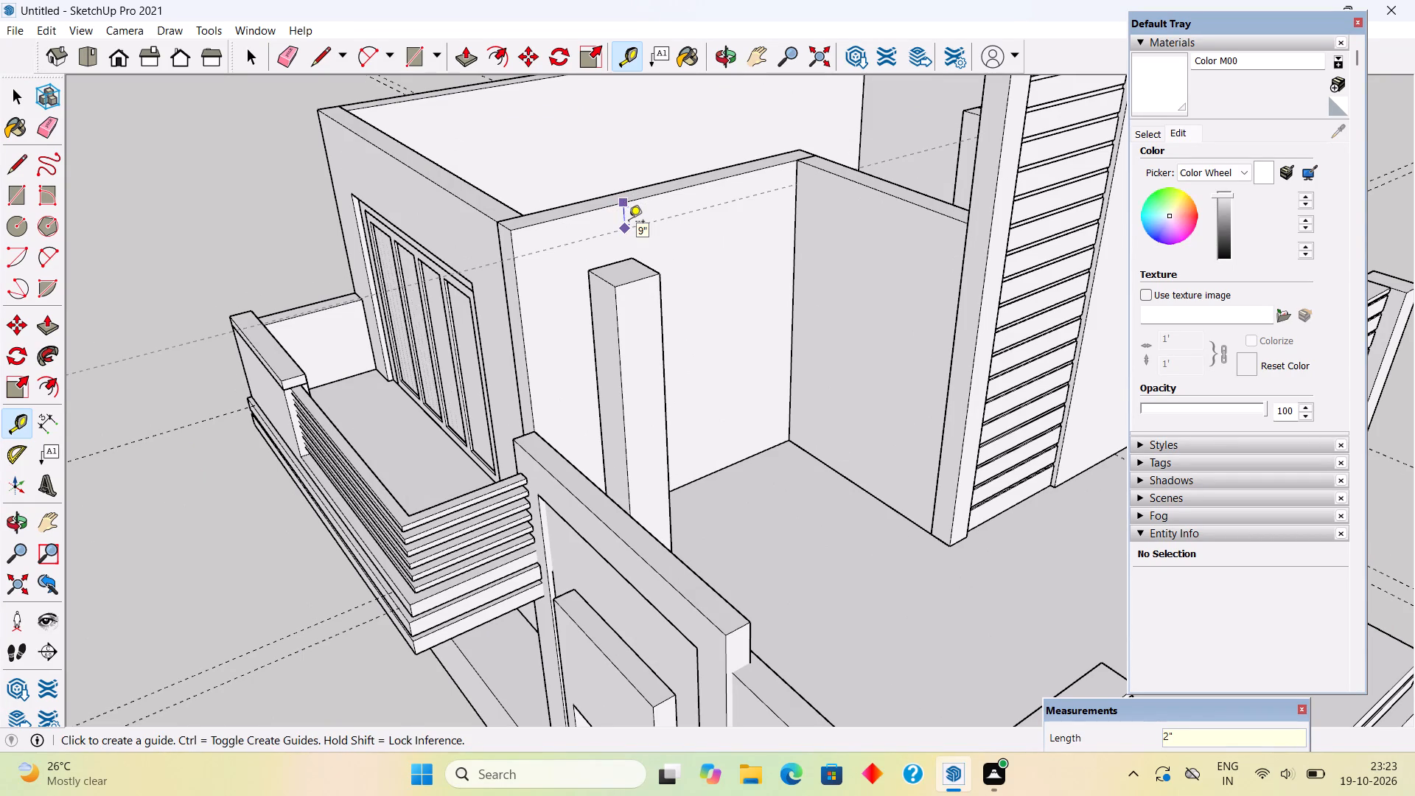
{"action": "left_click", "coordinate": [642, 207]}
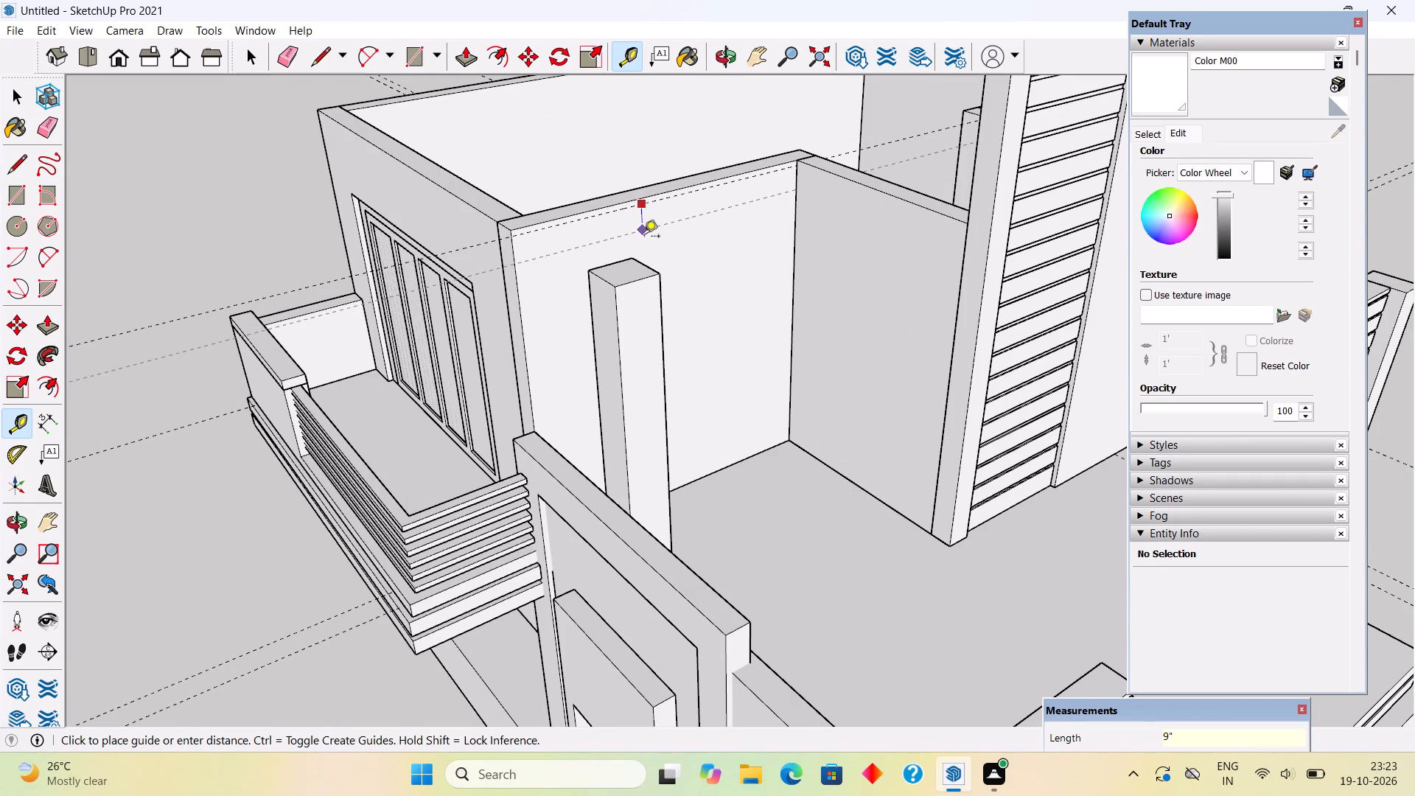
{"action": "type", "text": "6\""}
{"action": "key", "text": "Return"}
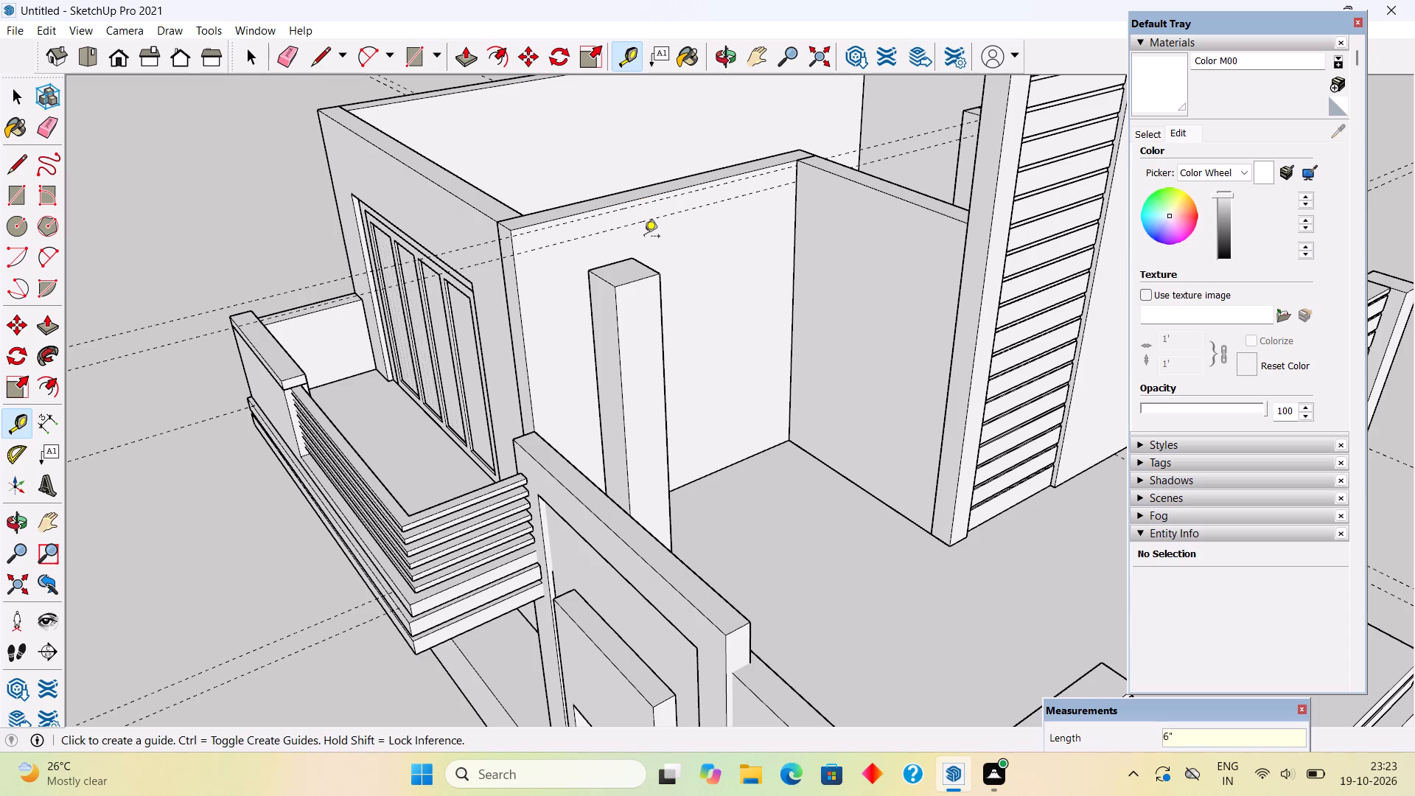
Draw a 9' 6" by 6" rectangle between the two guides across the wall face and extrude it 7' 6" outward over the column.
{"action": "key", "text": "r"}
{"action": "left_click", "coordinate": [512, 241]}
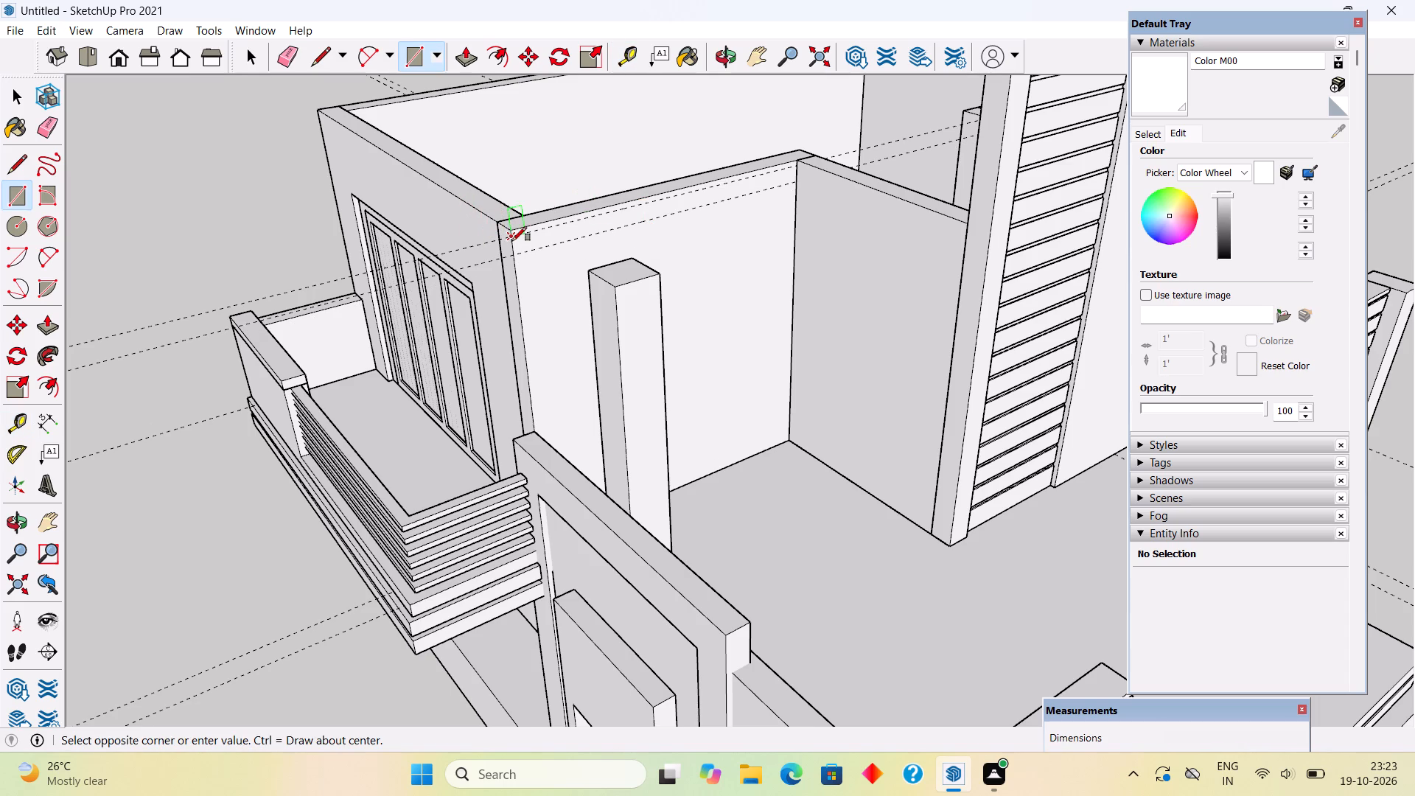
{"action": "left_click", "coordinate": [800, 185]}
{"action": "key", "text": "p"}
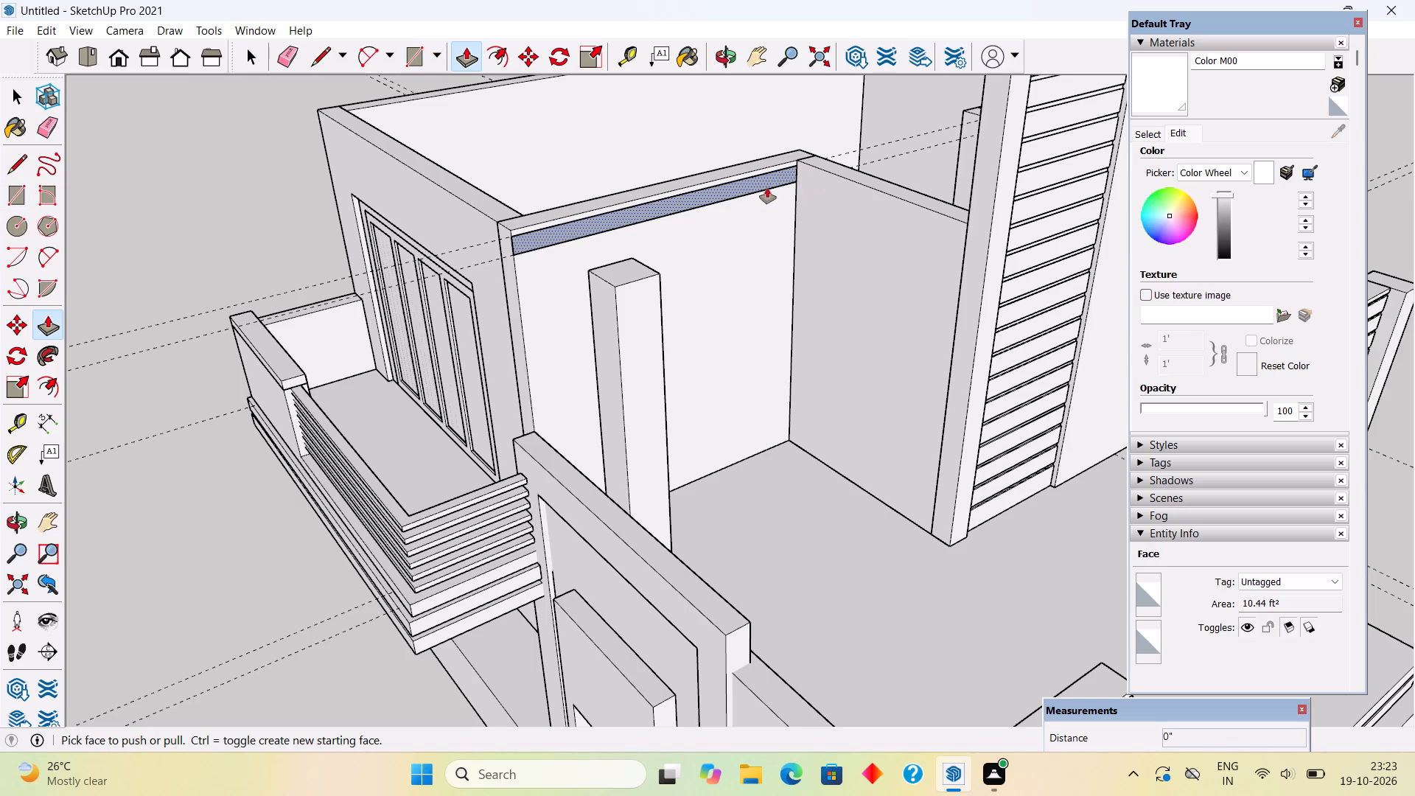
{"action": "left_click", "coordinate": [769, 186]}
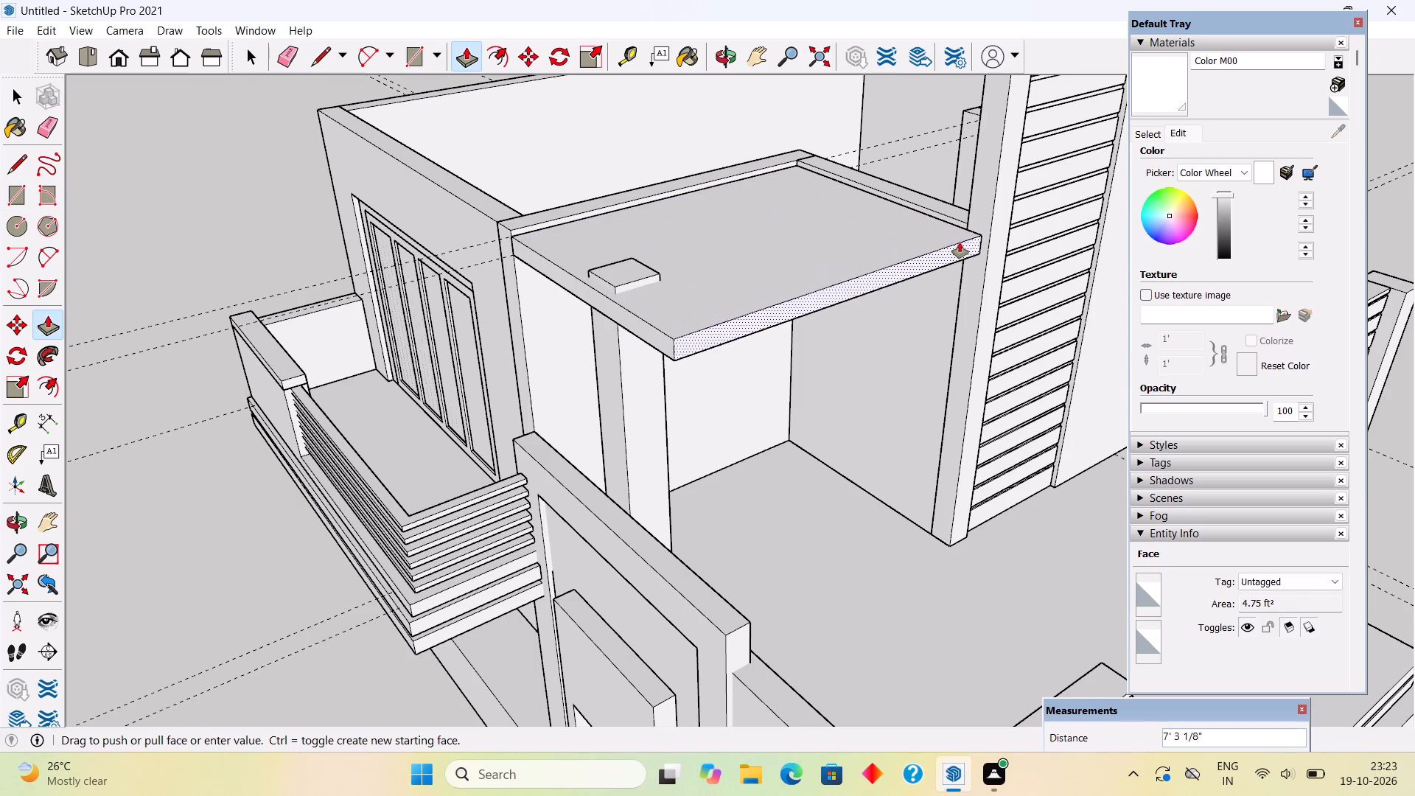
{"action": "left_click", "coordinate": [989, 292]}
Raise the top face of the slab over the square column by 2".
{"action": "left_click", "coordinate": [731, 226]}
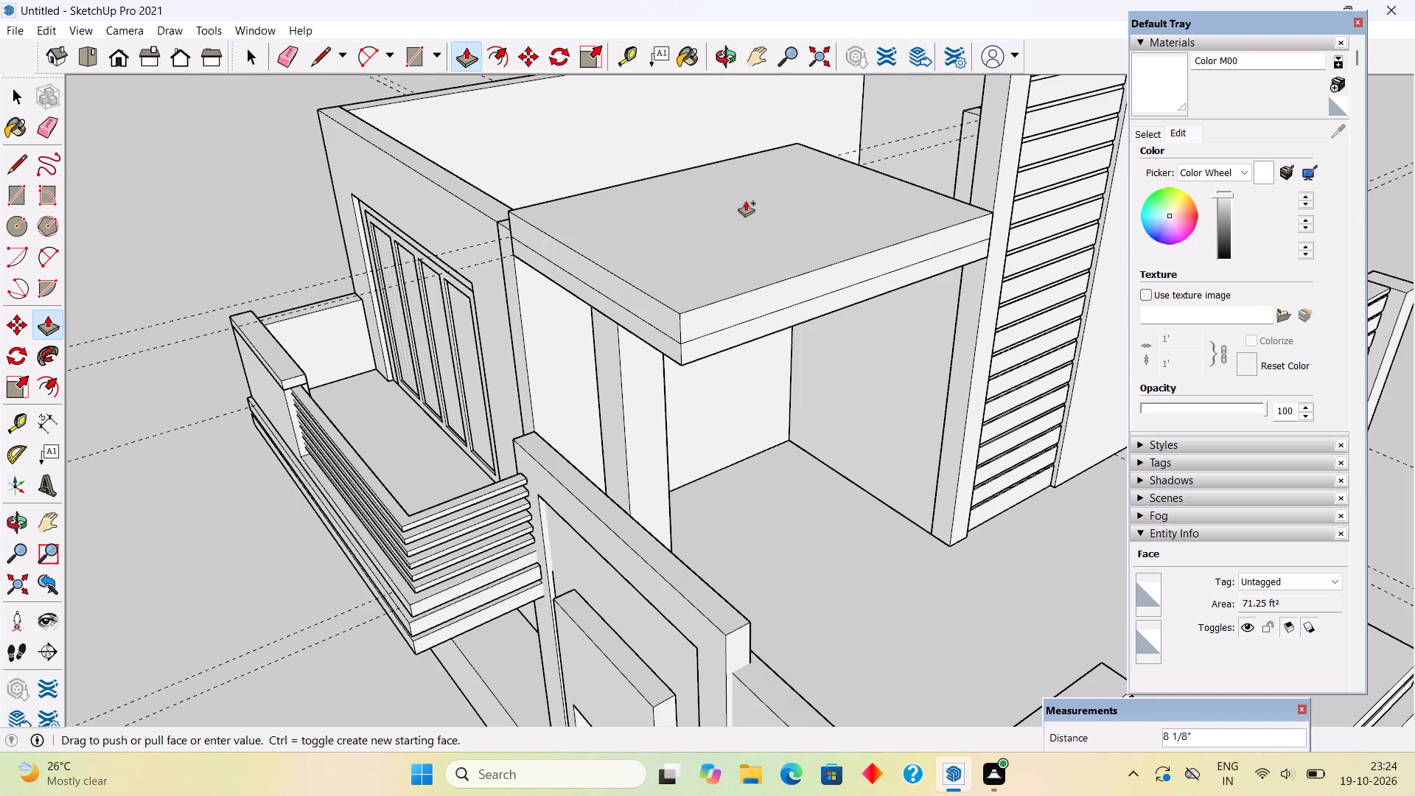
{"action": "type", "text": "2\""}
{"action": "key", "text": "Return"}
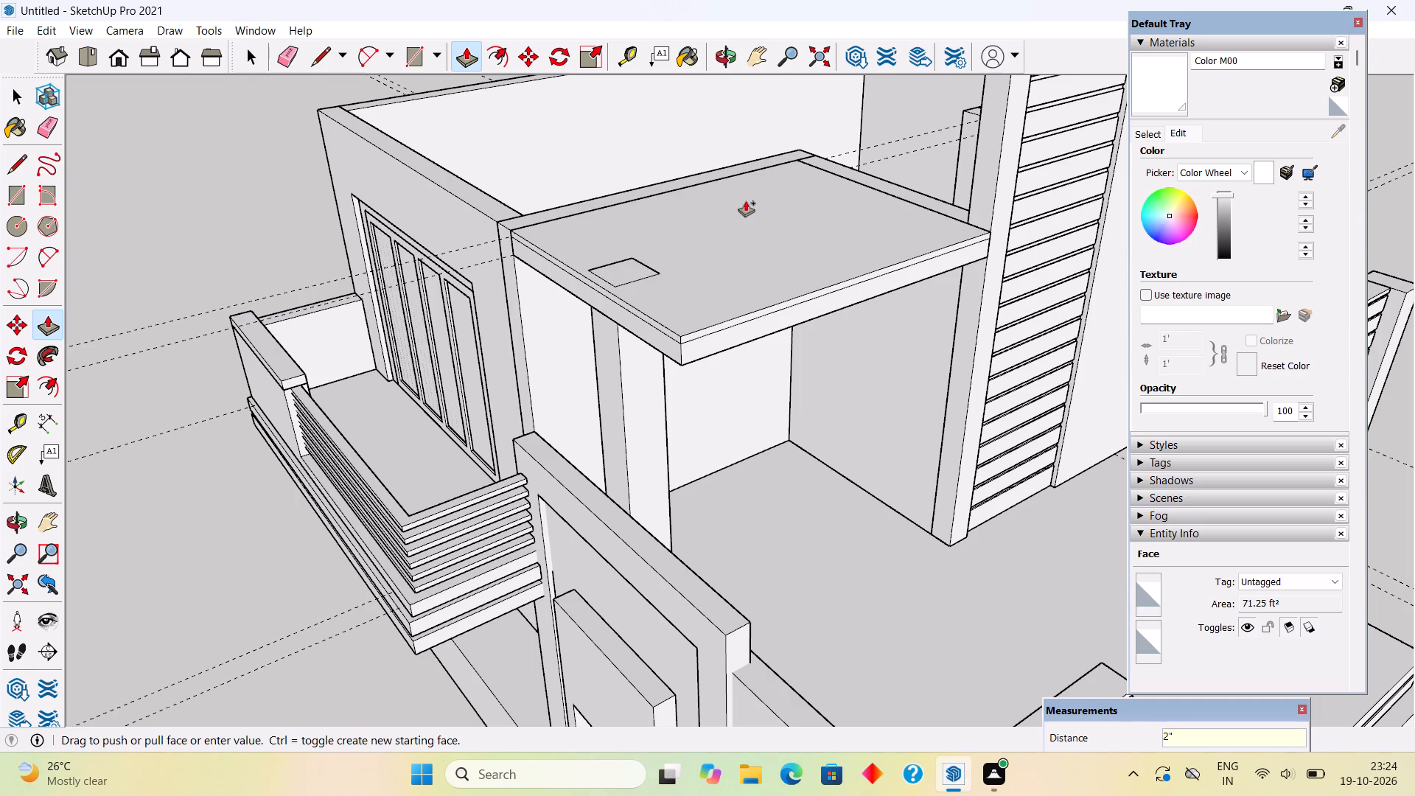
{"action": "key", "text": "space"}
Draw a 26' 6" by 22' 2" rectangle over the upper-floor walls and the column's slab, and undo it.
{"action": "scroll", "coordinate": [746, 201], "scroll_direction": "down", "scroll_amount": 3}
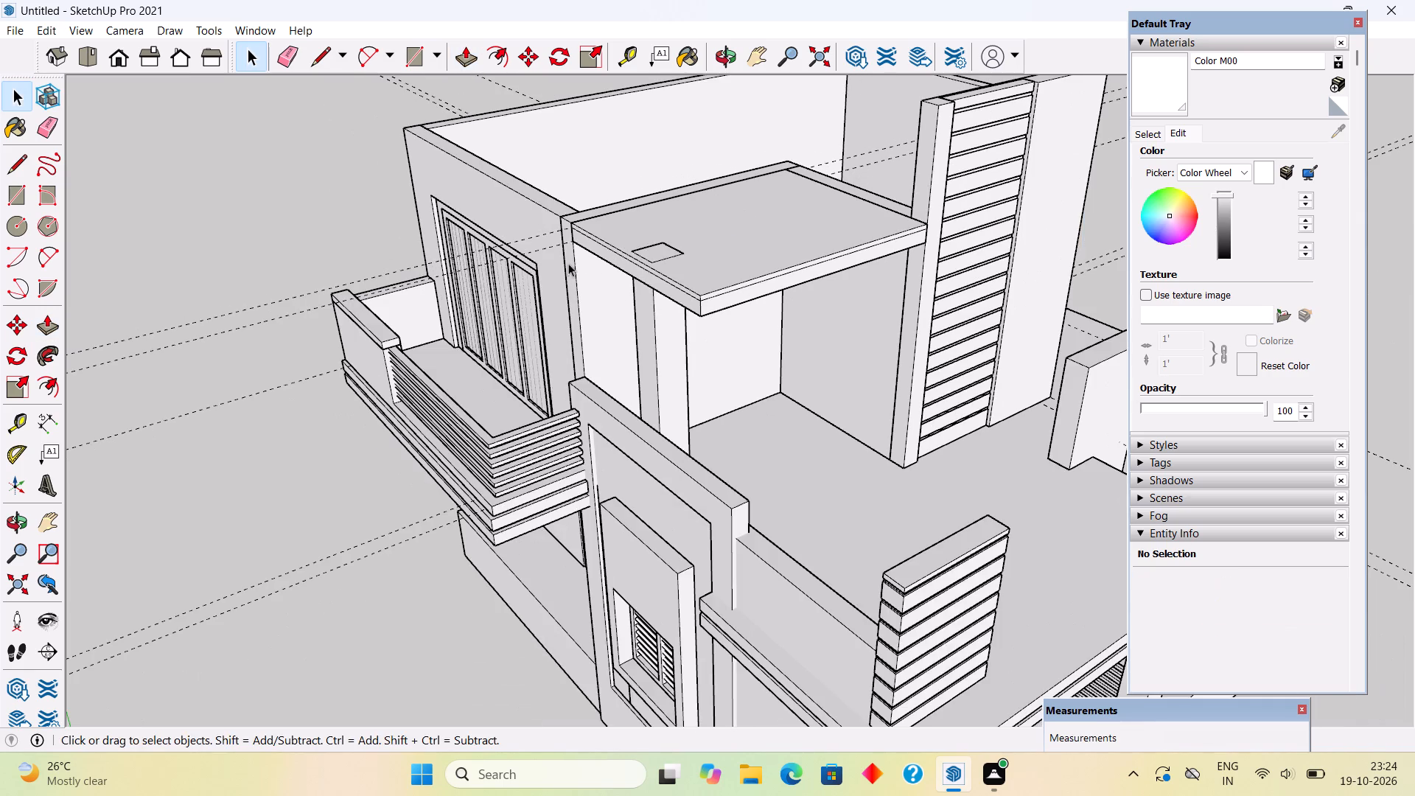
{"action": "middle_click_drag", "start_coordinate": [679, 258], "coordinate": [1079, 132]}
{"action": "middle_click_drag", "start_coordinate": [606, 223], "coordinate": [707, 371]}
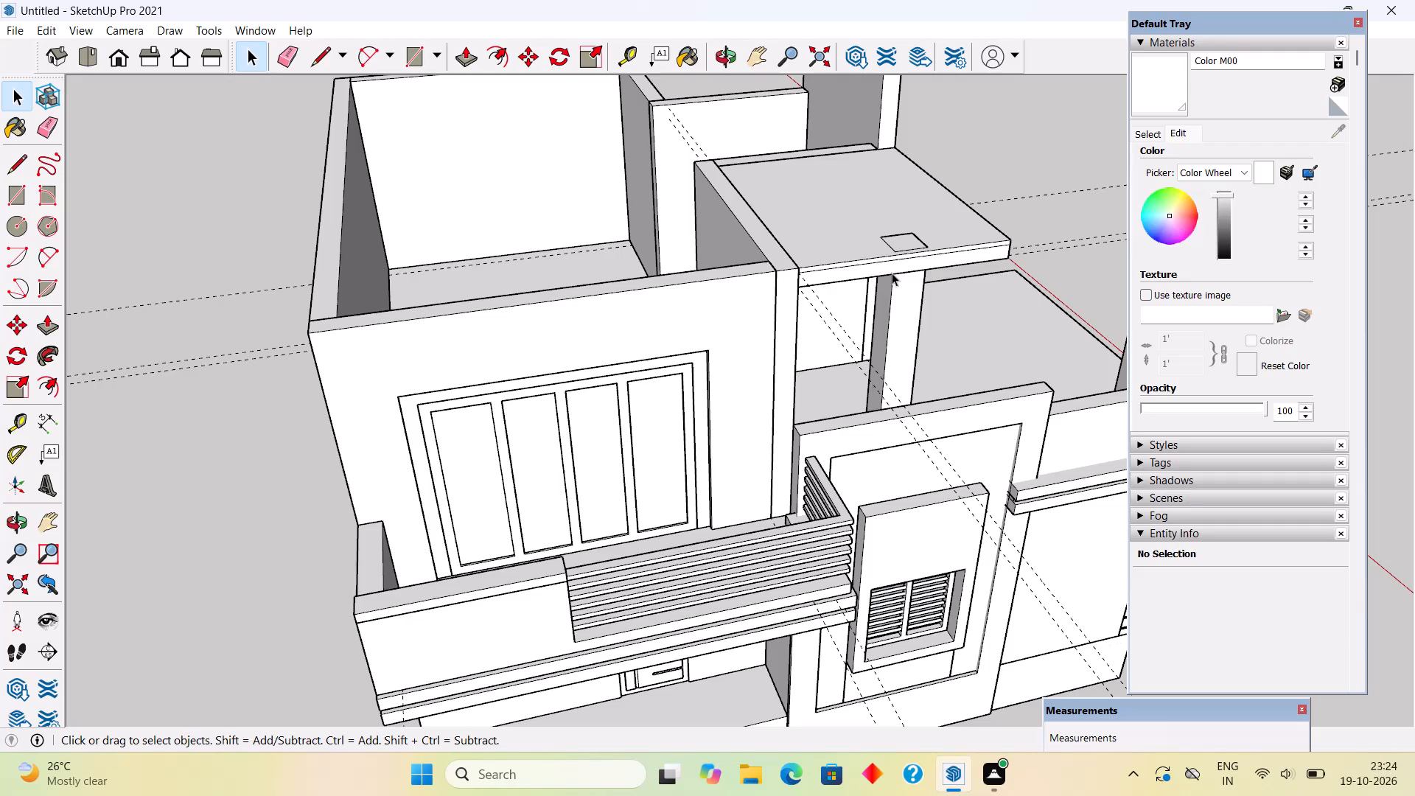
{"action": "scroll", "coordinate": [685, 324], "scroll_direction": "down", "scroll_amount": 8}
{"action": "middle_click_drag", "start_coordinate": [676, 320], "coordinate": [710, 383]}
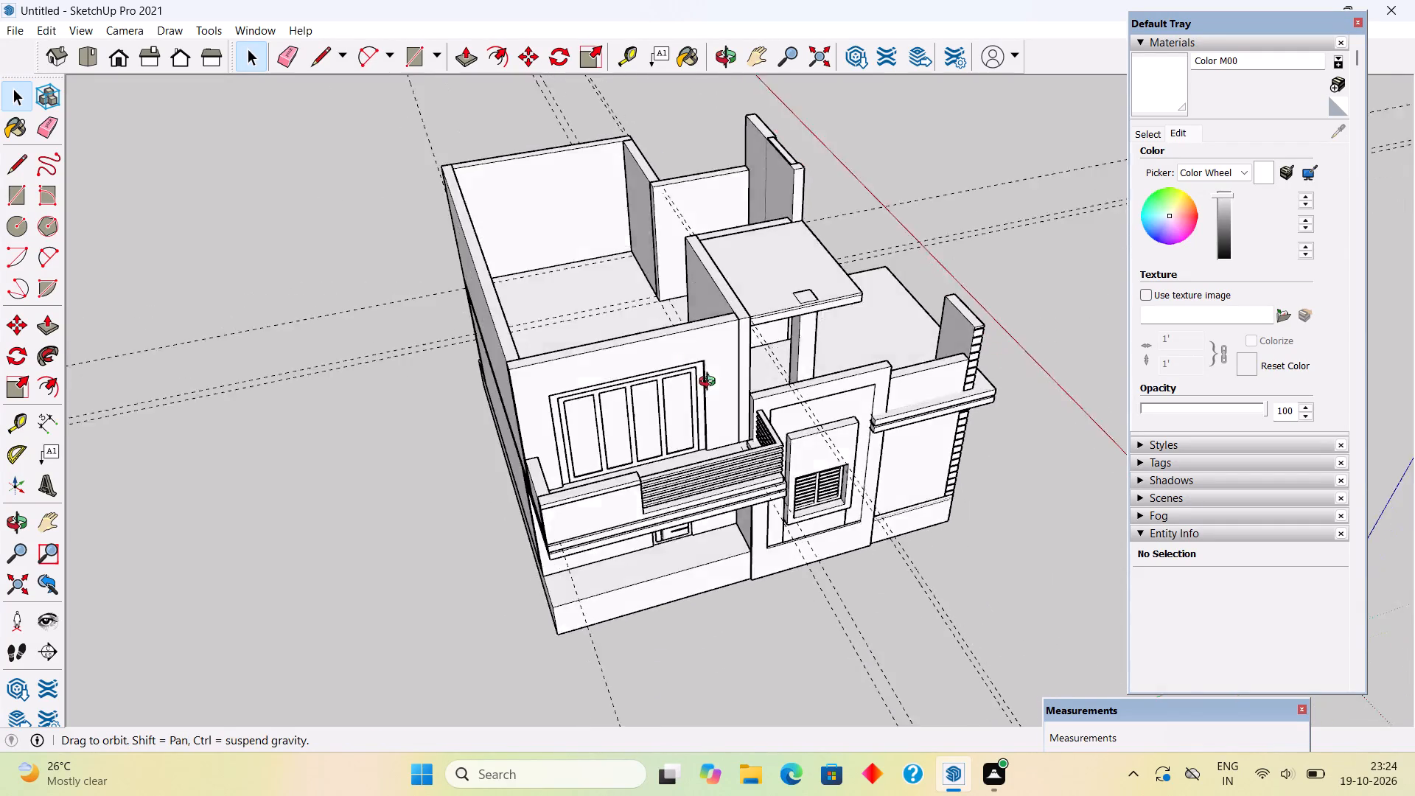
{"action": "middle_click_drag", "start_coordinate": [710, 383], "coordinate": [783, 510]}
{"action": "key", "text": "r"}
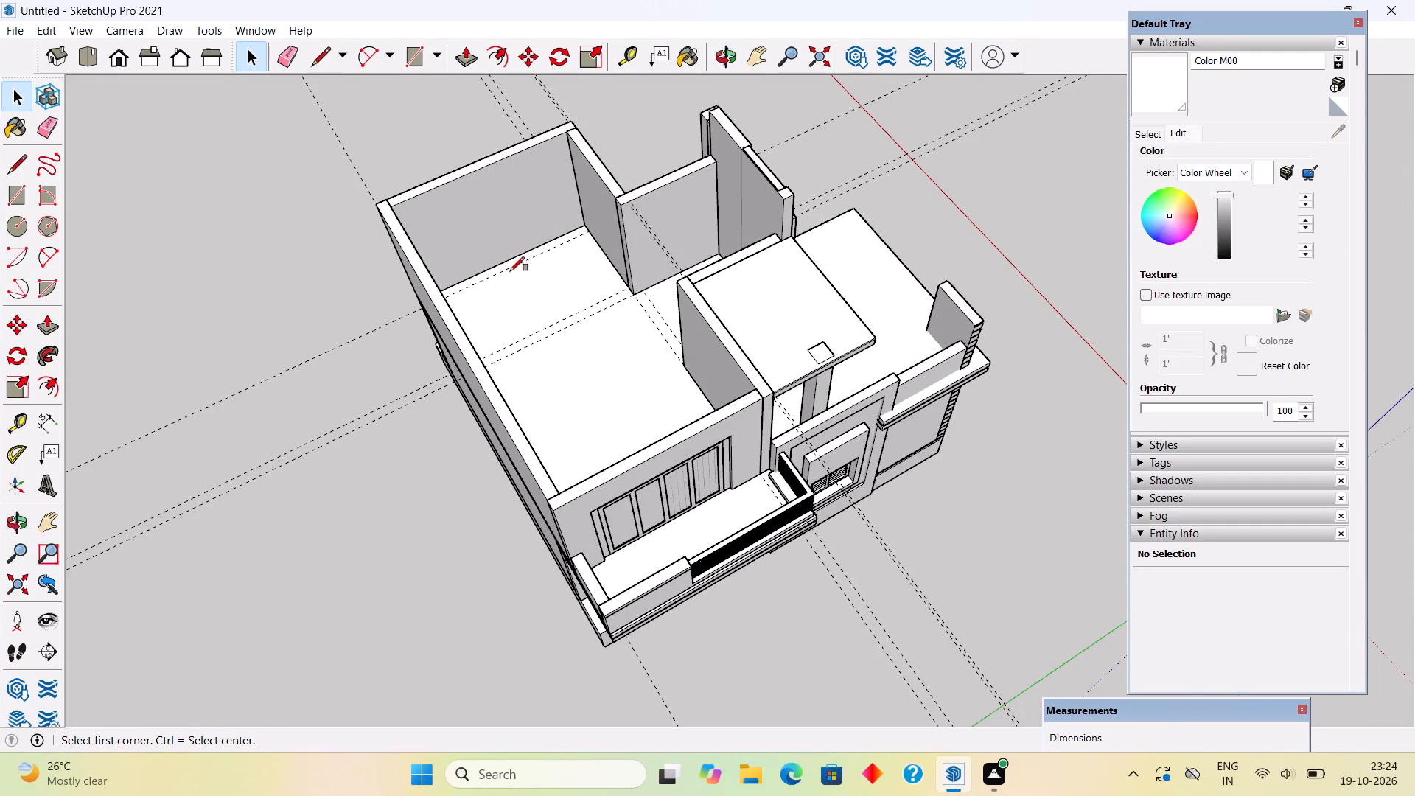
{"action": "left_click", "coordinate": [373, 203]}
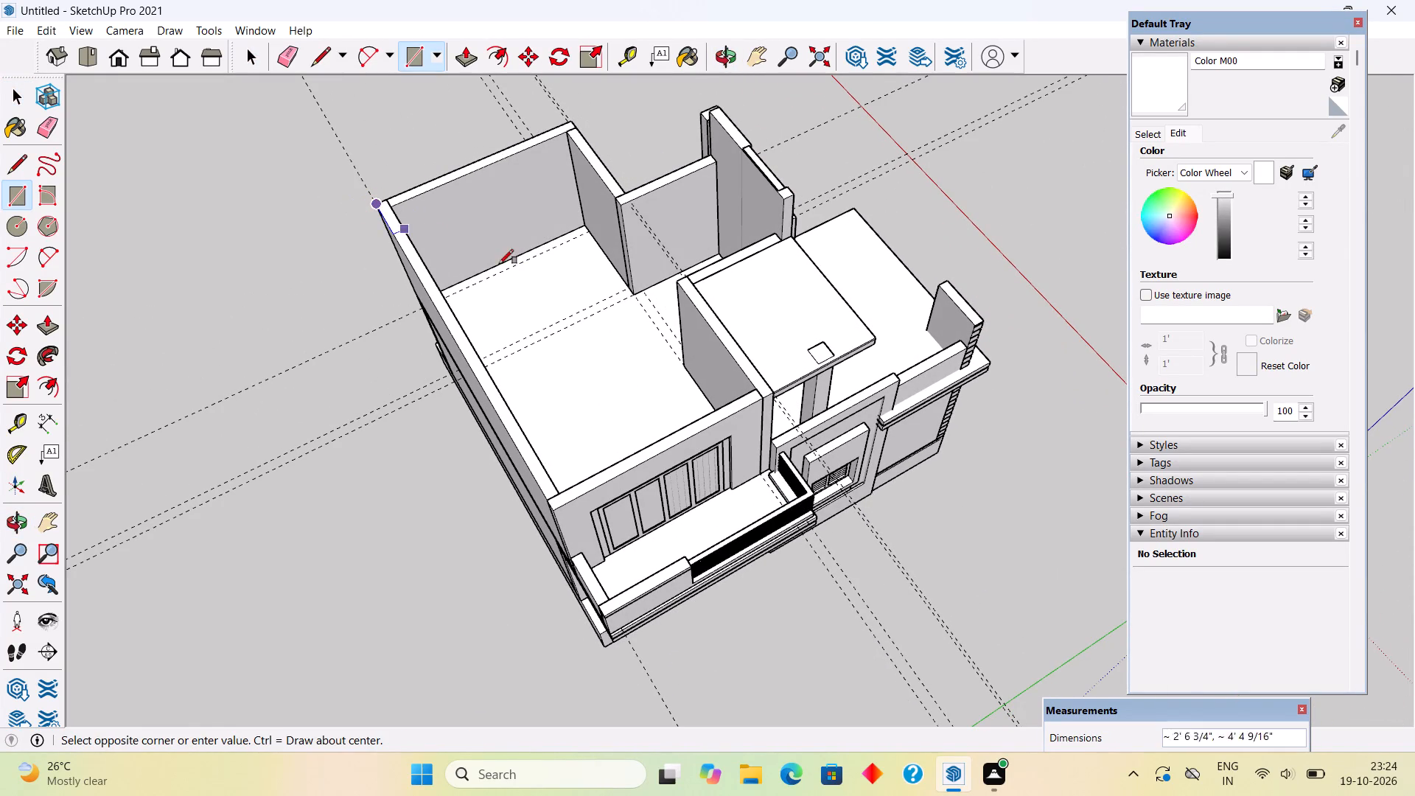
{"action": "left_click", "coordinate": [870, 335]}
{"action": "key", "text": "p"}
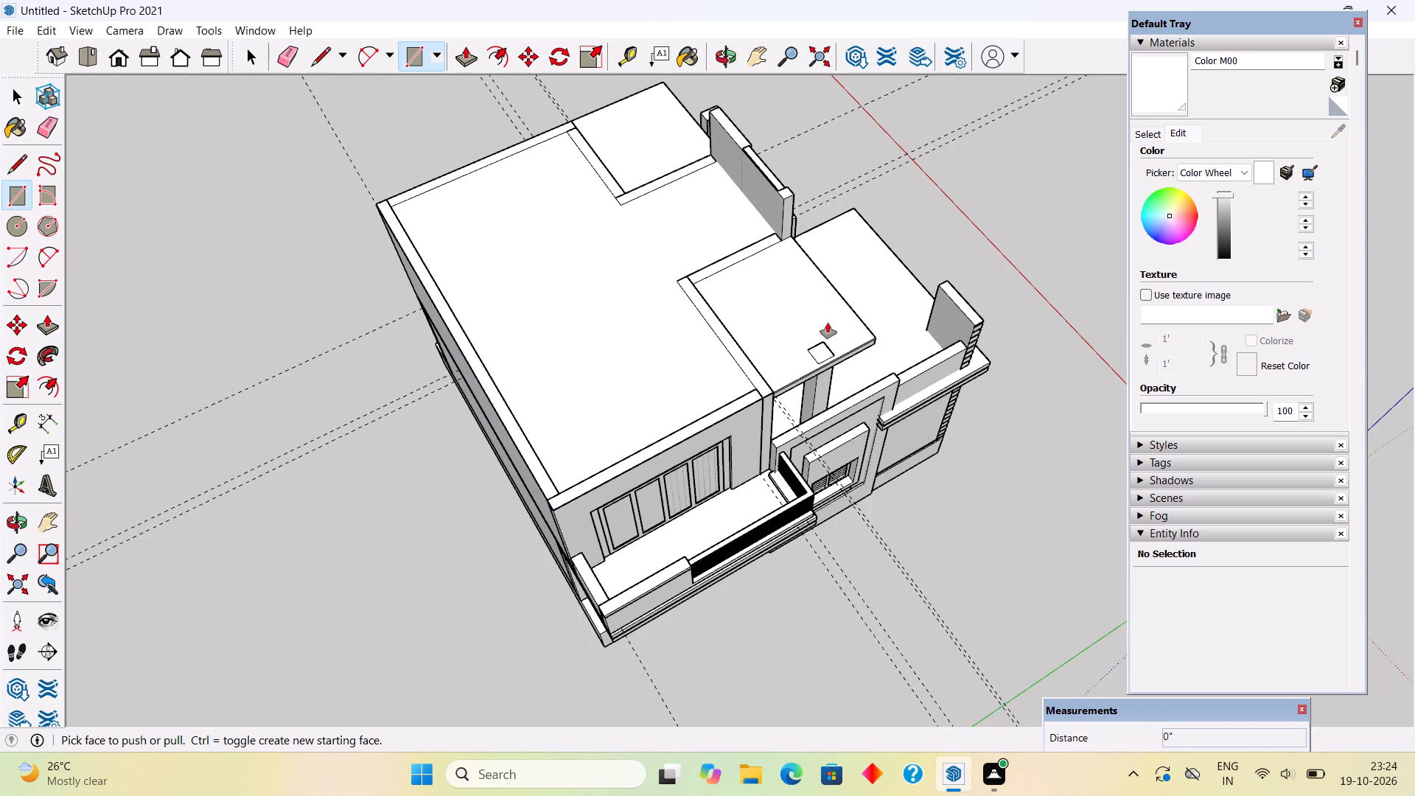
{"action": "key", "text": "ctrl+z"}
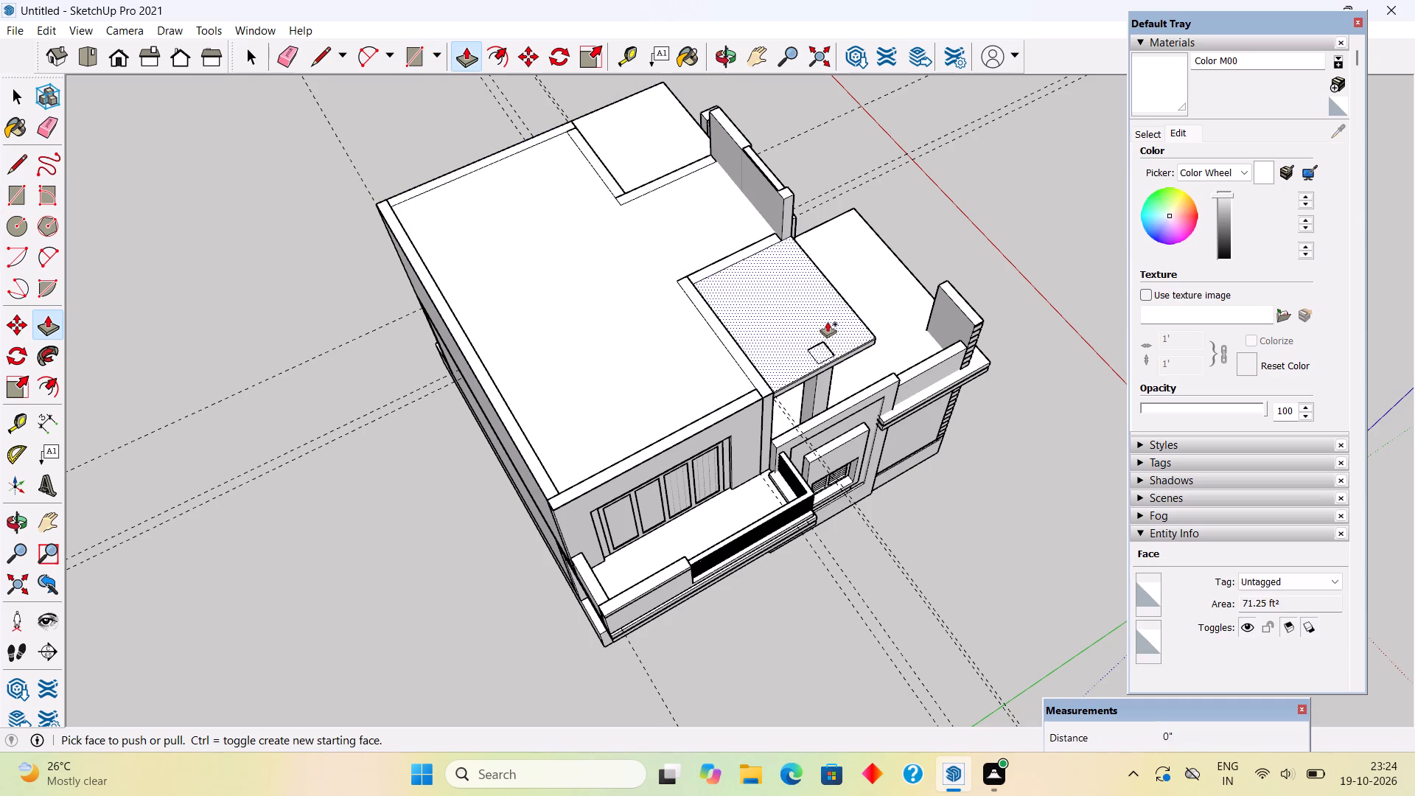
Make a group of all the connected geometry of the slab over the square column.
{"action": "key", "text": "space"}
{"action": "triple_click", "coordinate": [828, 322]}
{"action": "right_click", "coordinate": [828, 322]}
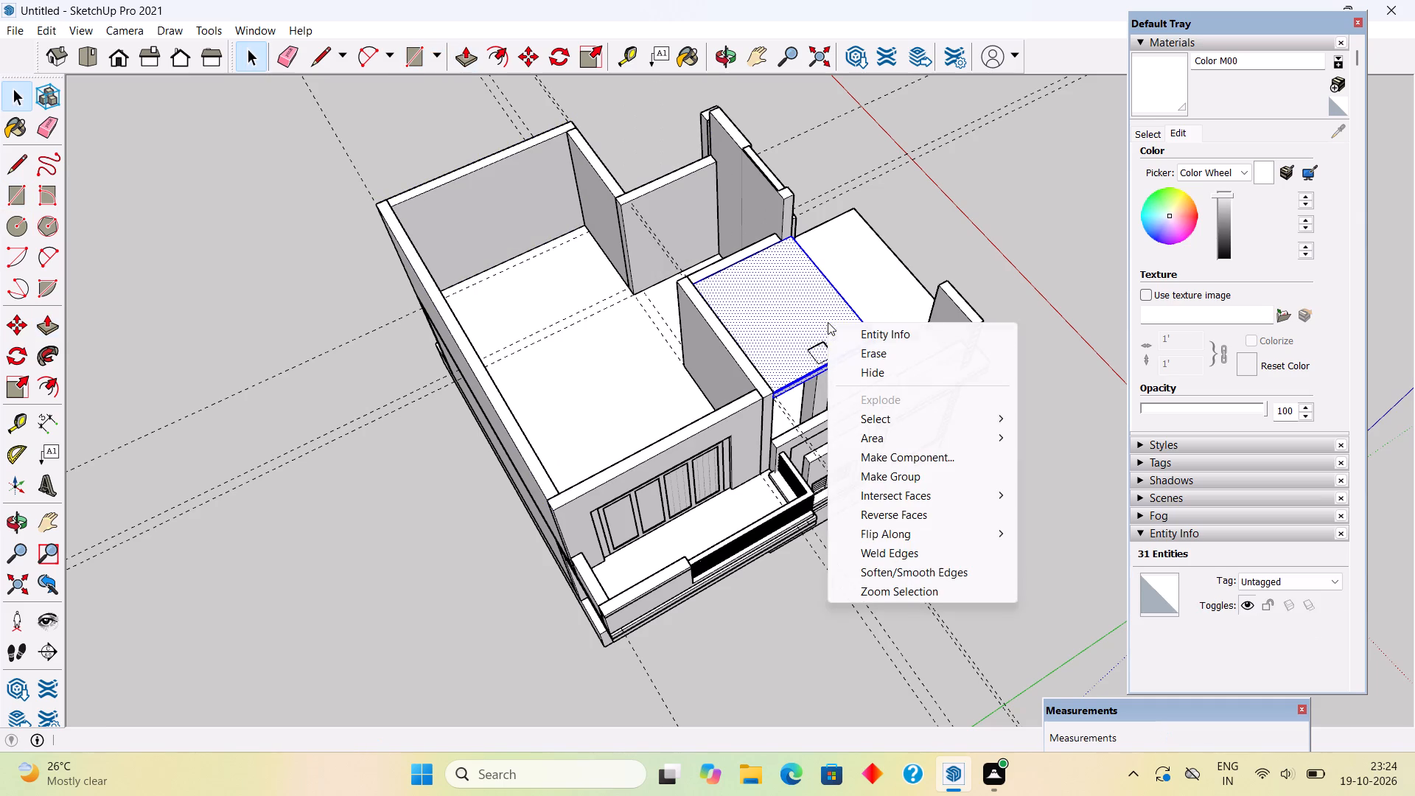
{"action": "left_click", "coordinate": [893, 476]}
{"action": "left_click", "coordinate": [916, 226]}
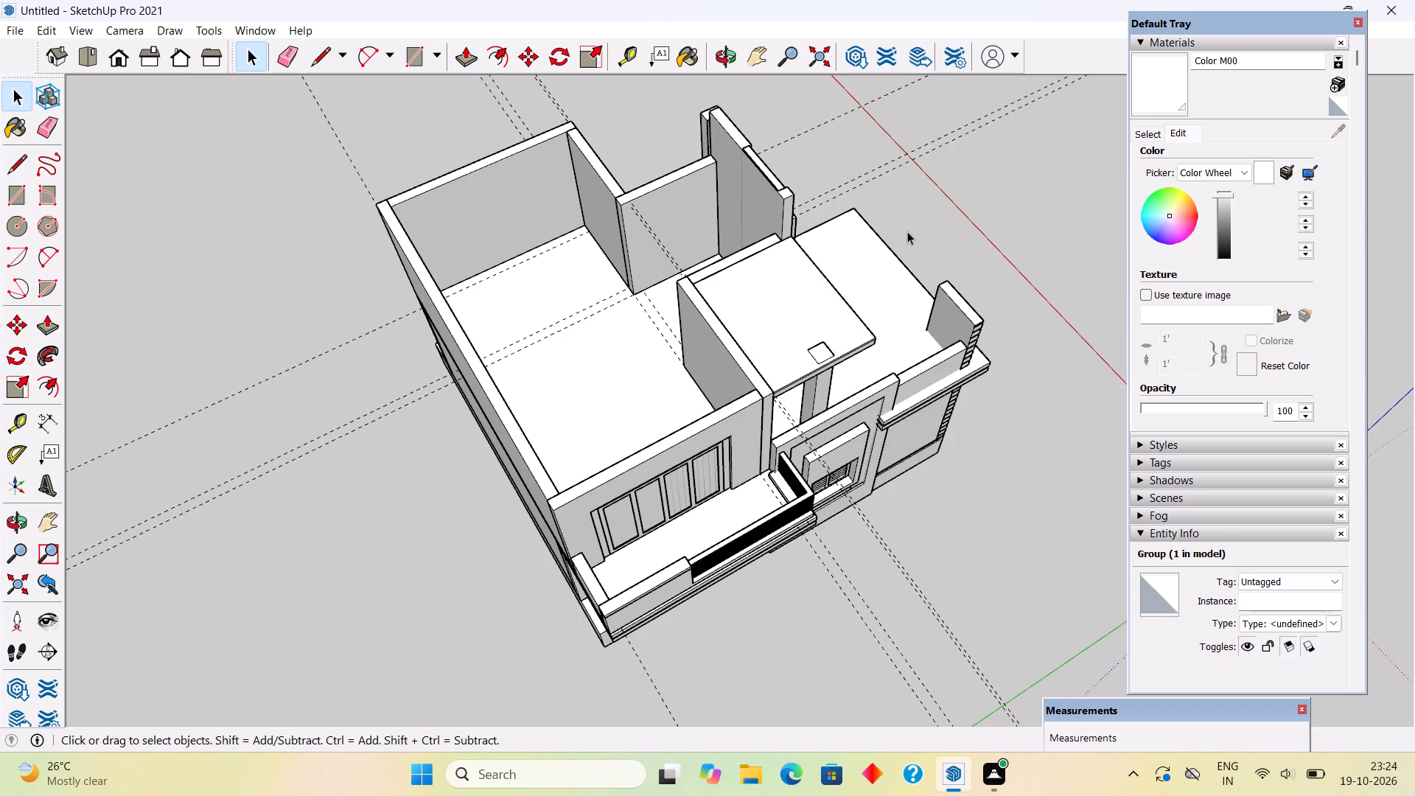
Draw a 26' 6" by 22' 2" roof rectangle from the upper-floor wall's outer corner to the column slab's opposite corner and extrude it 6" upward.
{"action": "key", "text": "r"}
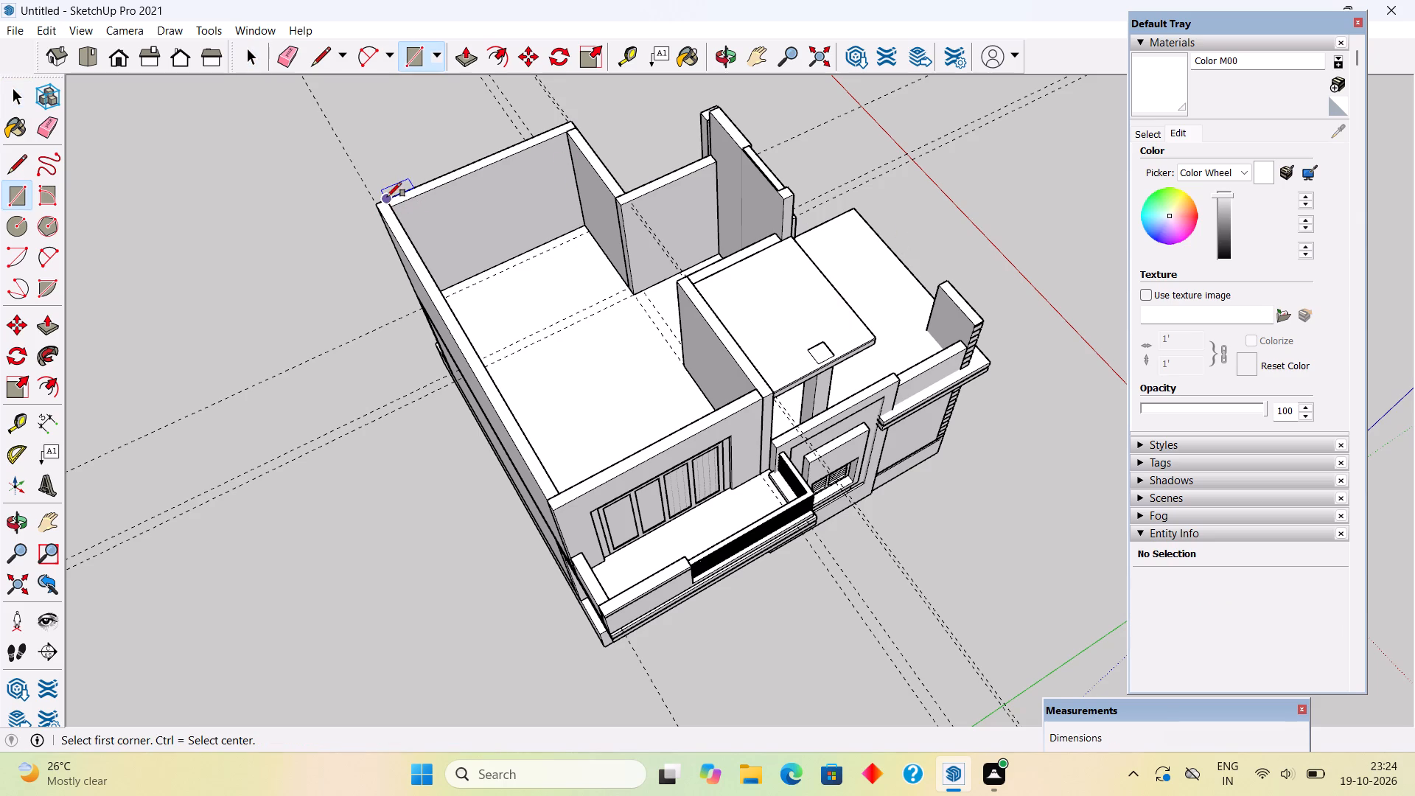
{"action": "left_click", "coordinate": [376, 202]}
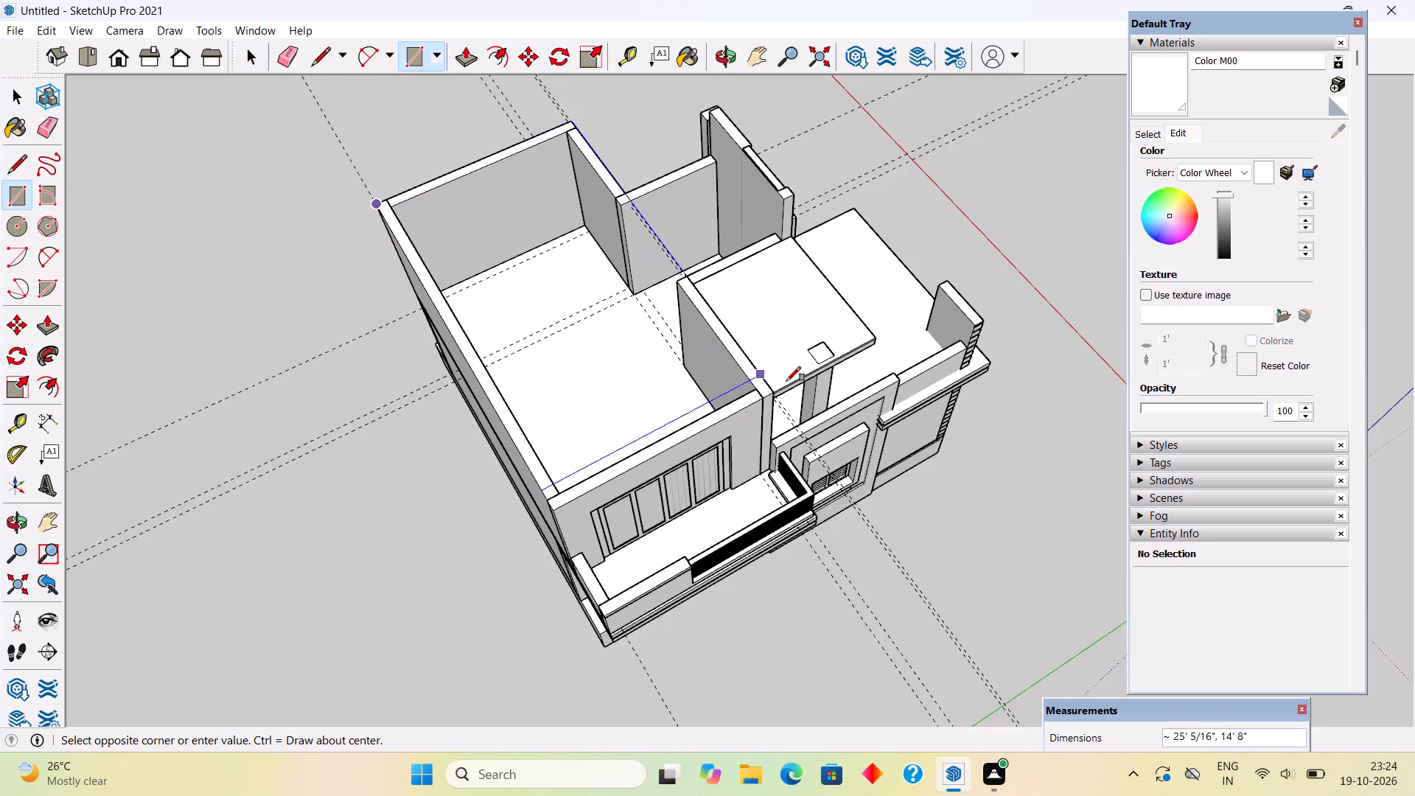
{"action": "scroll", "coordinate": [869, 336], "scroll_direction": "up", "scroll_amount": 4}
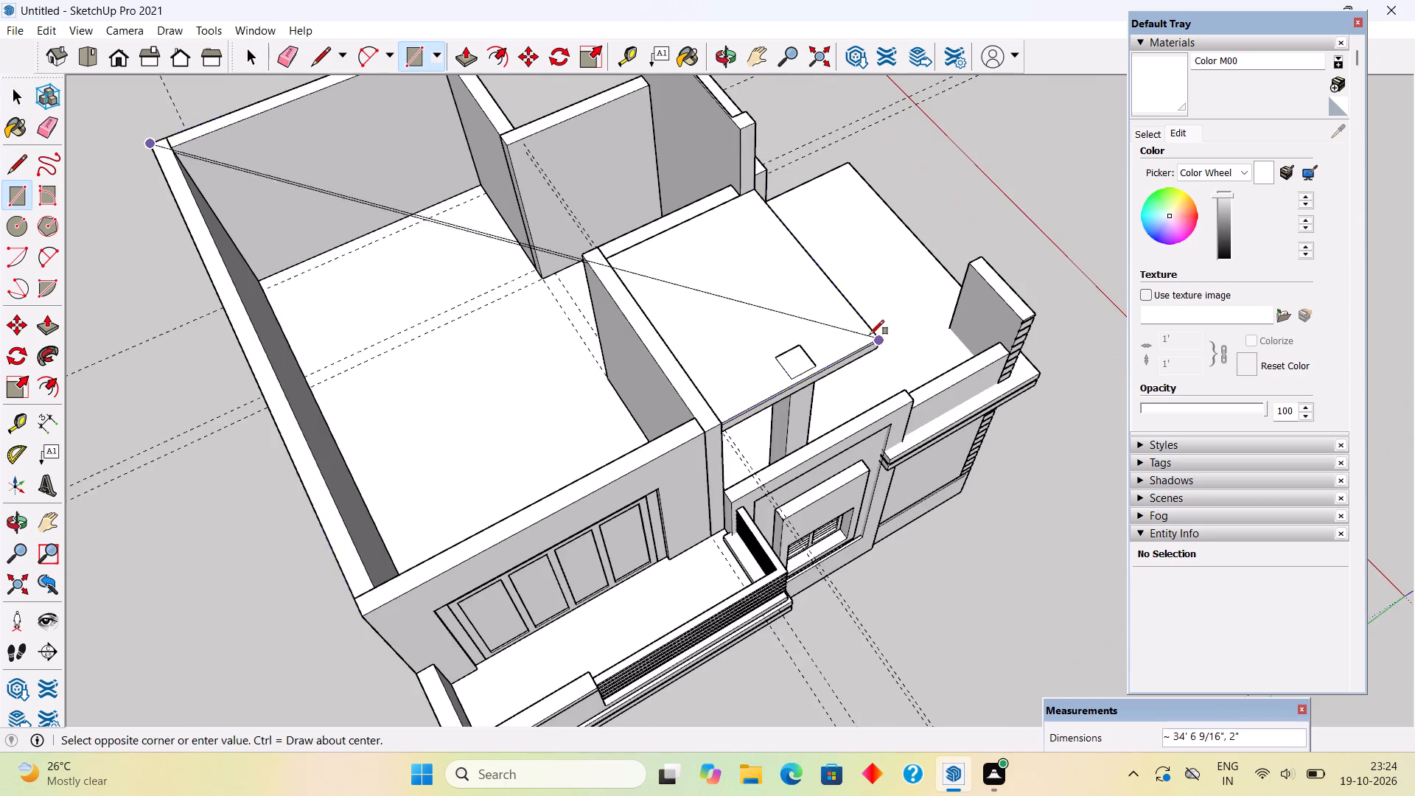
{"action": "scroll", "coordinate": [870, 335], "scroll_direction": "up", "scroll_amount": 1}
{"action": "left_click", "coordinate": [870, 335]}
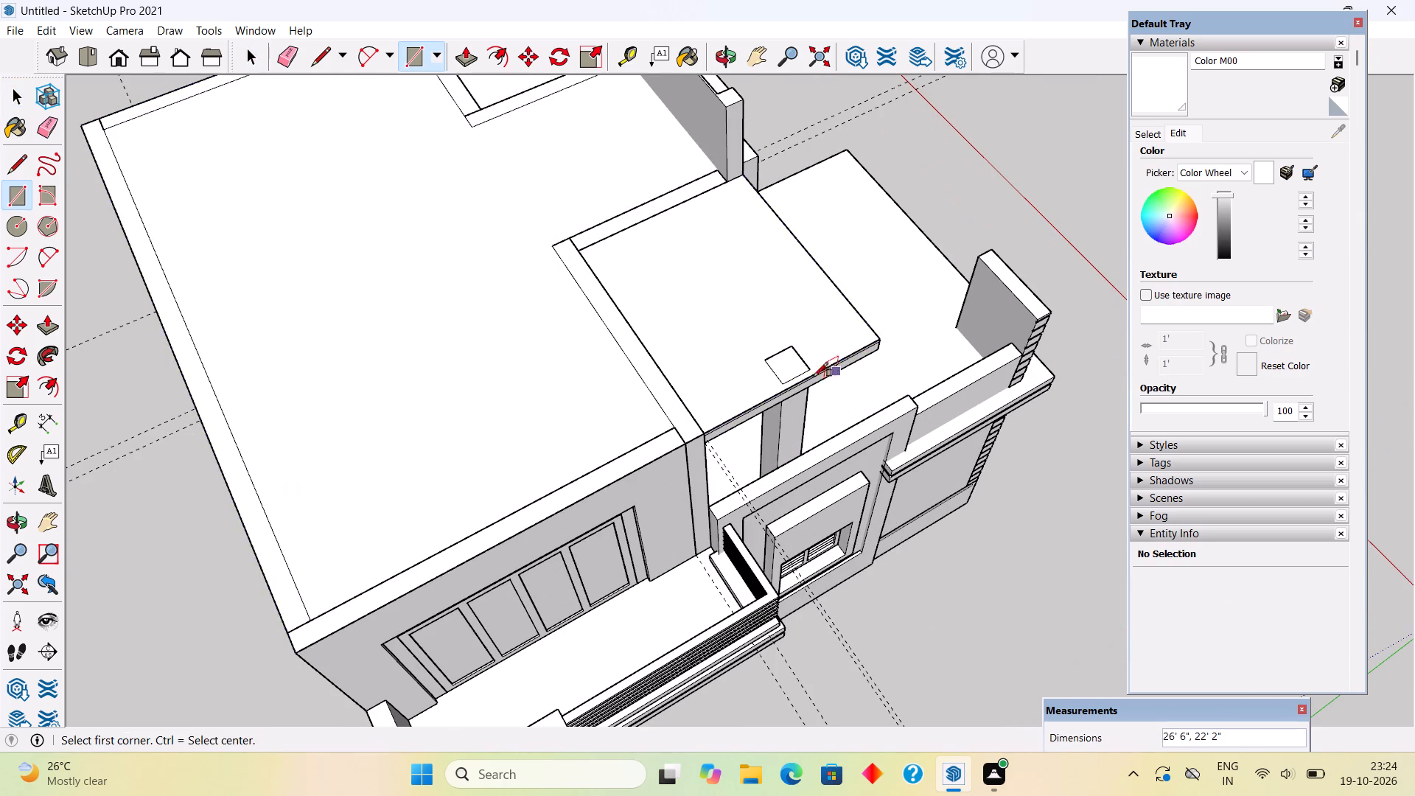
{"action": "middle_click_drag", "start_coordinate": [705, 333], "coordinate": [444, 374]}
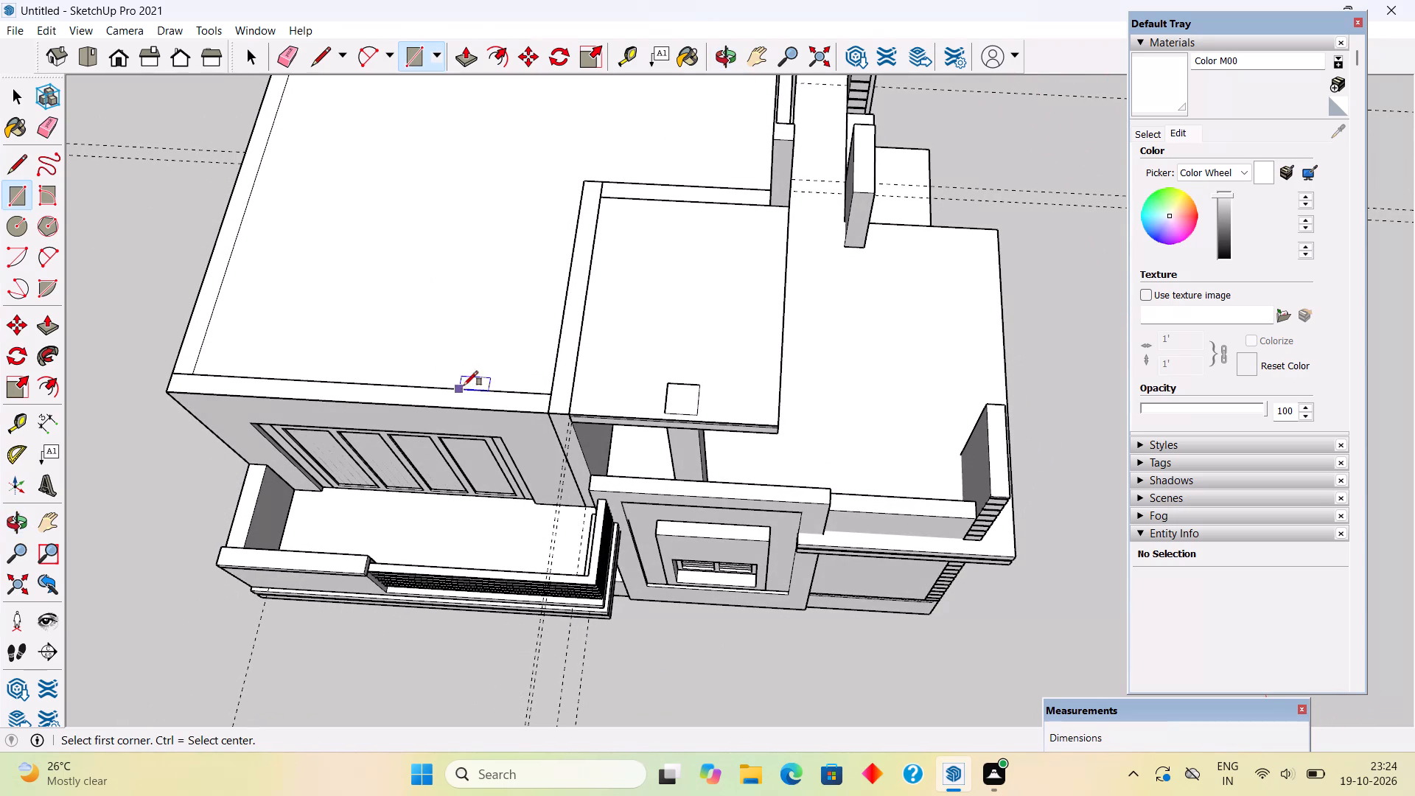
{"action": "key", "text": "p"}
{"action": "left_click", "coordinate": [481, 350]}
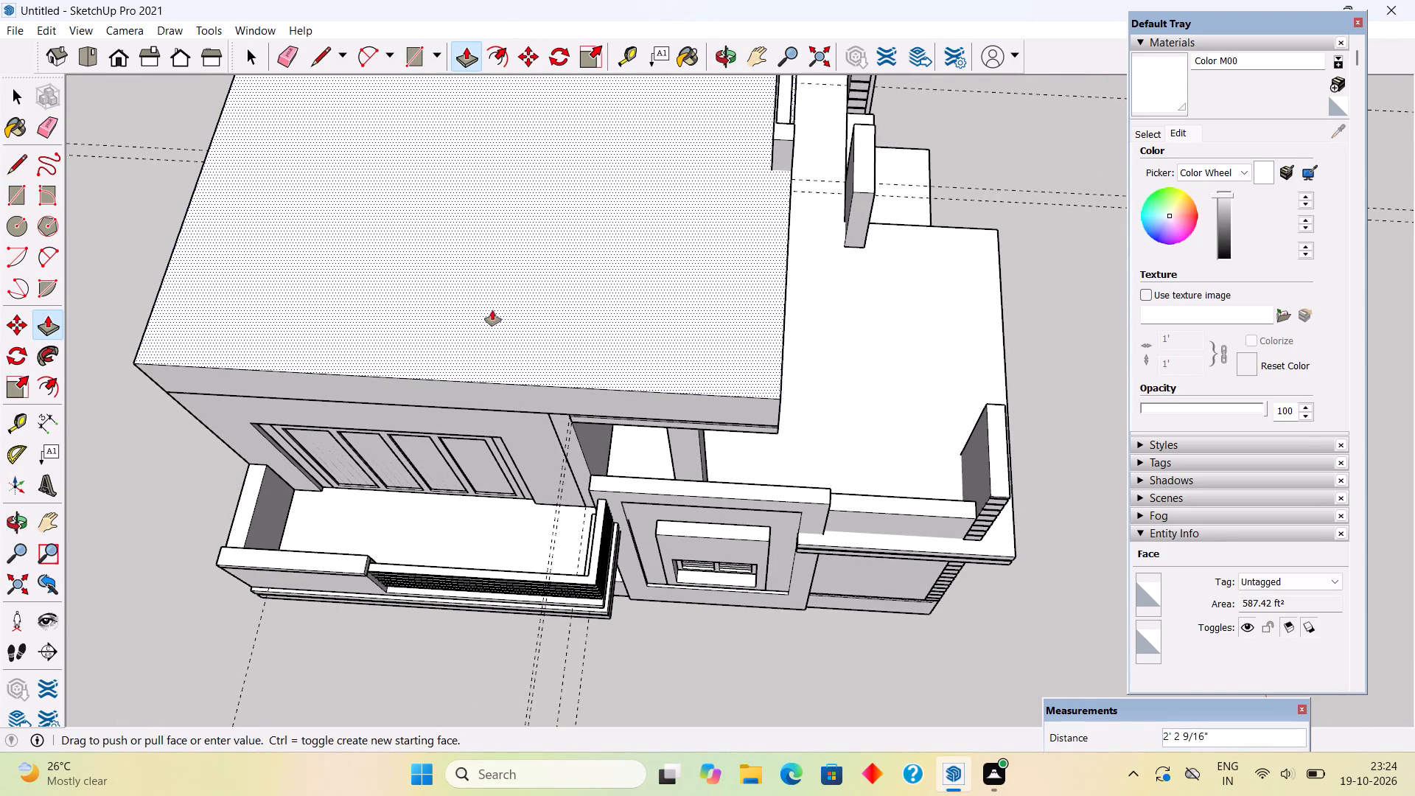
{"action": "type", "text": "6\""}
{"action": "key", "text": "Return"}
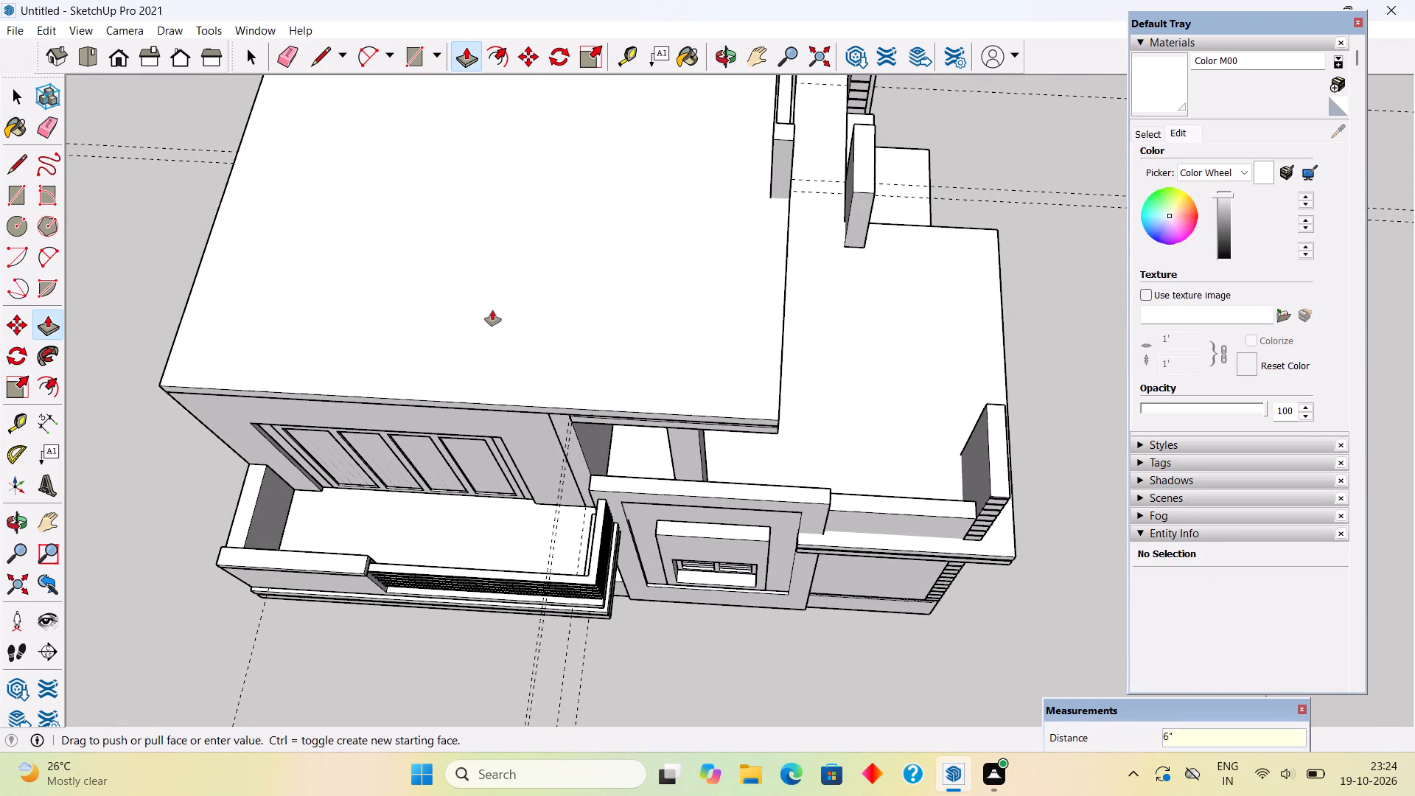
Make a group of the whole 6" main roof slab.
{"action": "key", "text": "space"}
{"action": "triple_click", "coordinate": [494, 310]}
{"action": "right_click", "coordinate": [494, 310]}
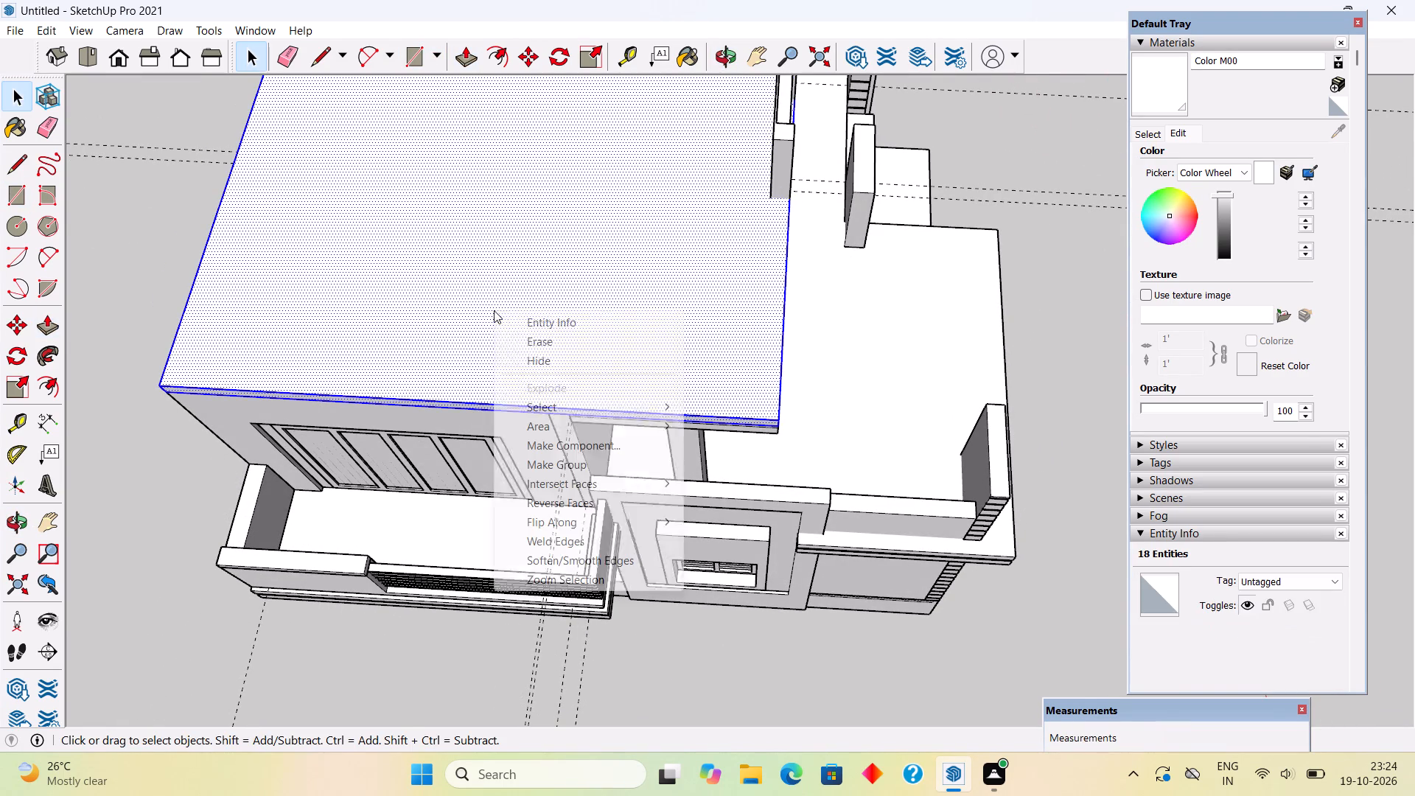
{"action": "left_click", "coordinate": [546, 468]}
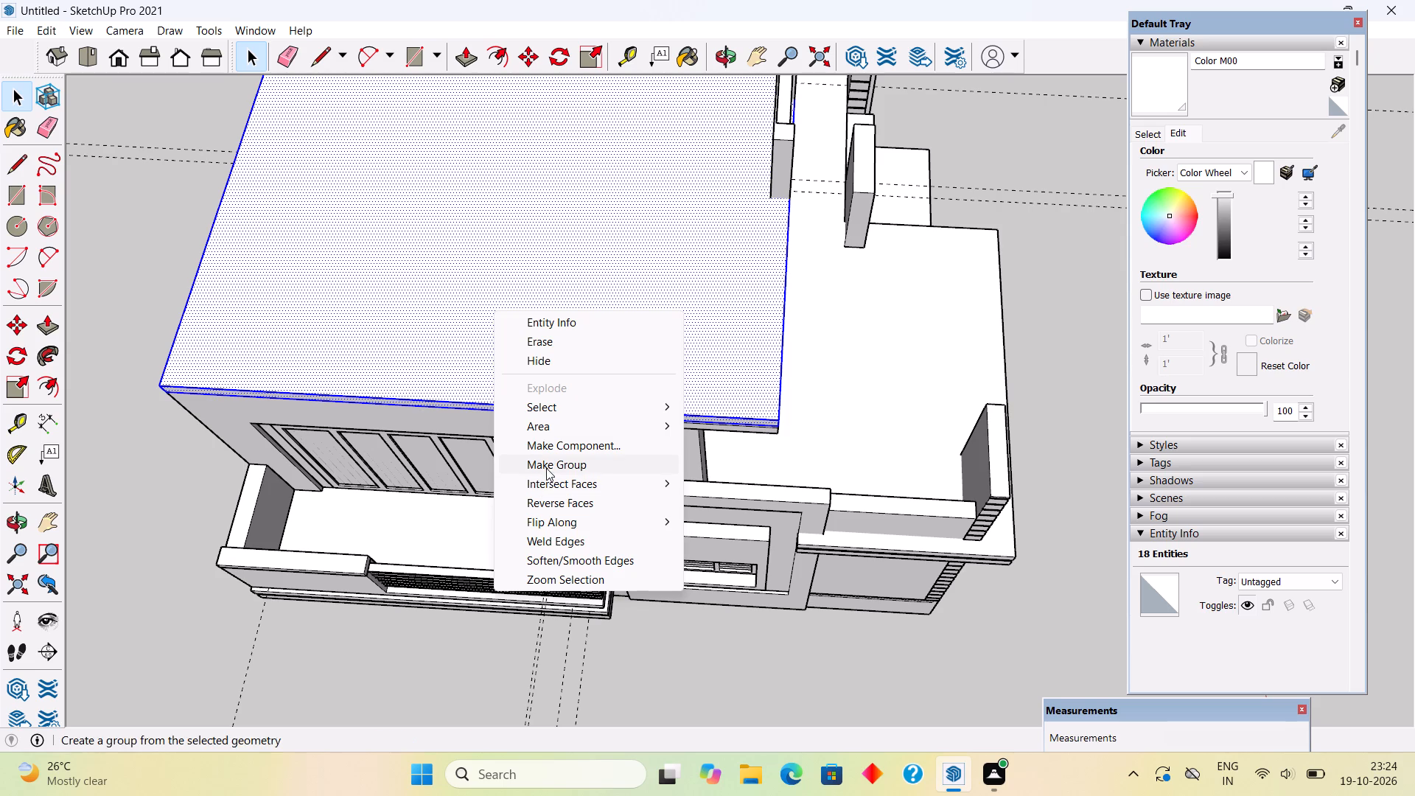
Examine the roof slab's fit over the upper-floor walls and column from the front and sides of the house.
{"action": "scroll", "coordinate": [516, 541], "scroll_direction": "down", "scroll_amount": 6}
{"action": "middle_click_drag", "start_coordinate": [535, 558], "coordinate": [124, 245]}
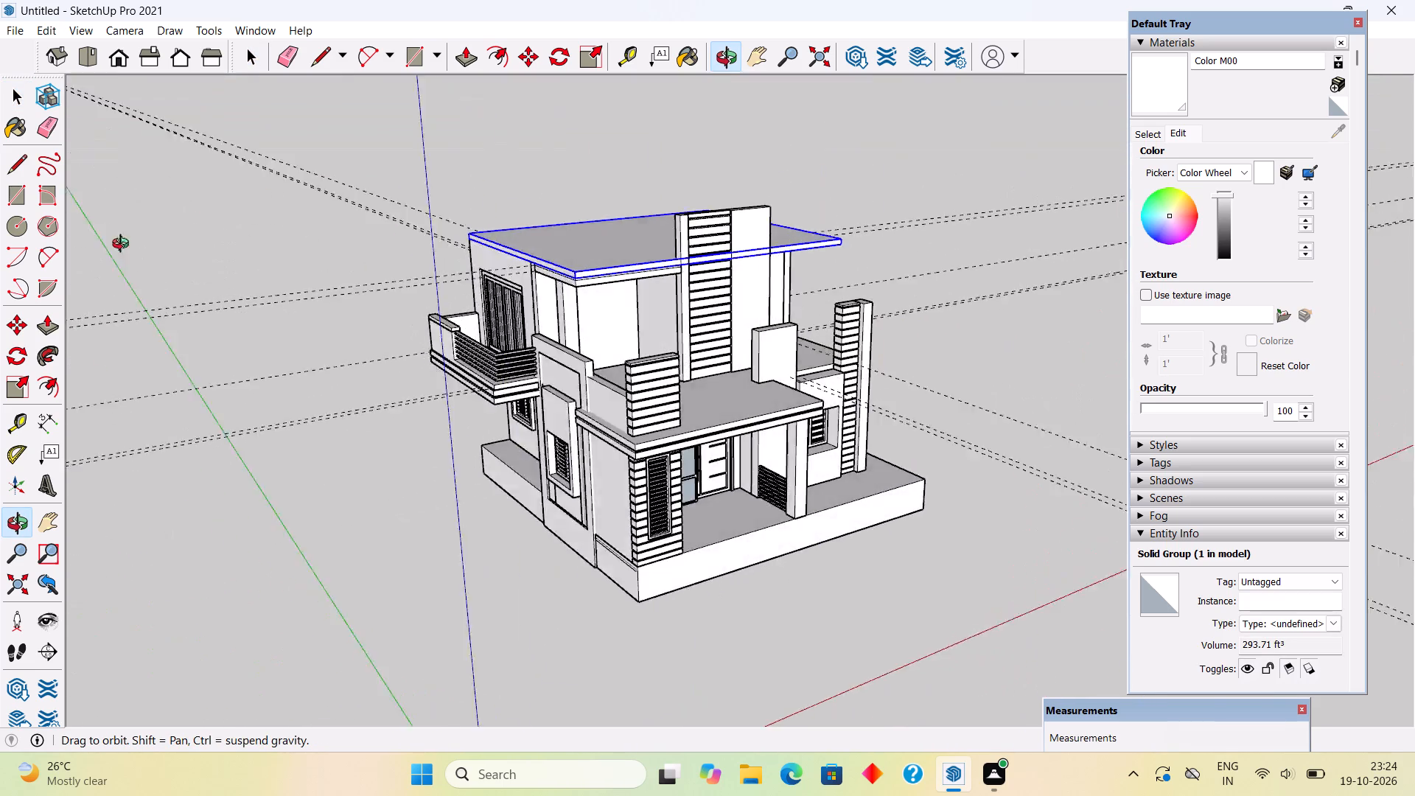
{"action": "middle_click_drag", "start_coordinate": [124, 245], "coordinate": [881, 236]}
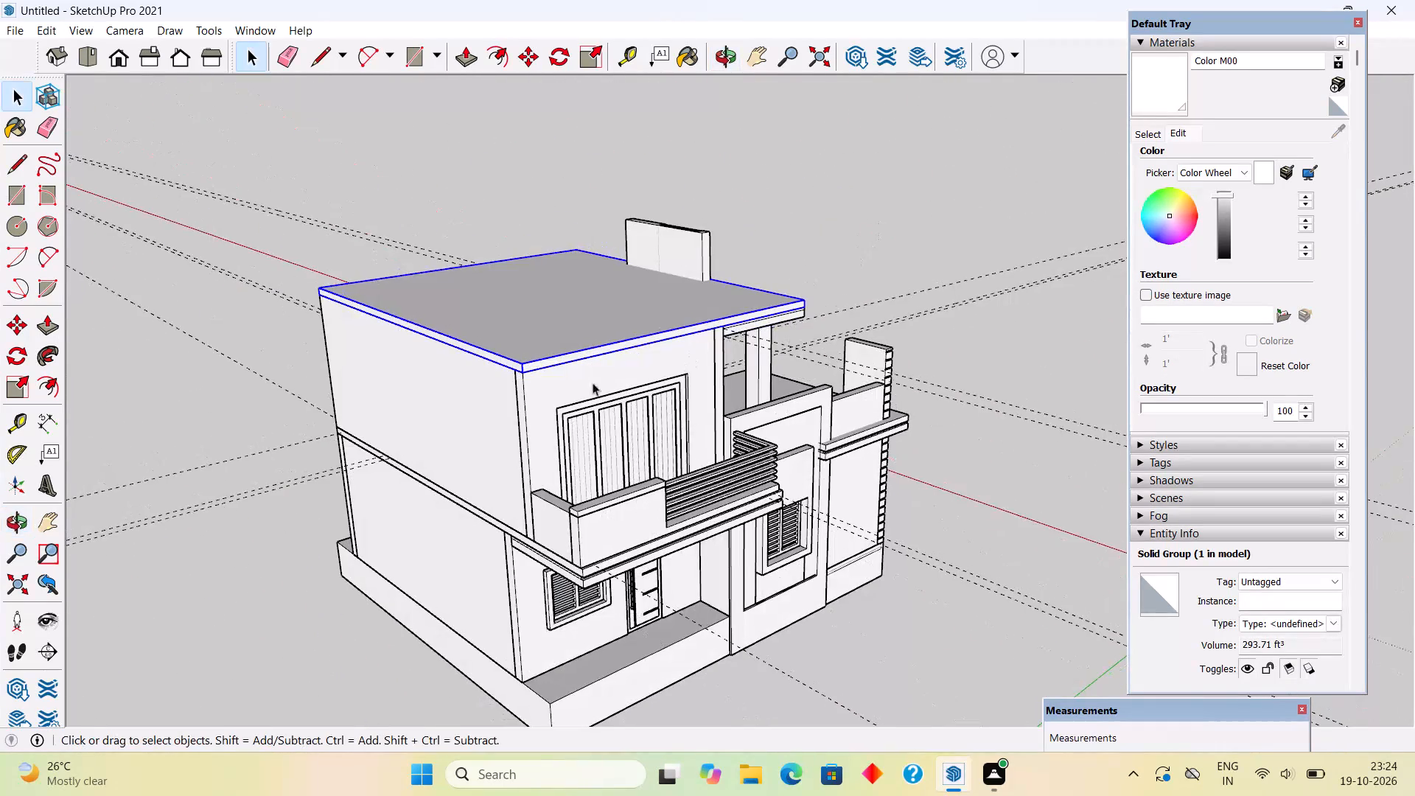
{"action": "middle_click_drag", "start_coordinate": [560, 373], "coordinate": [313, 360]}
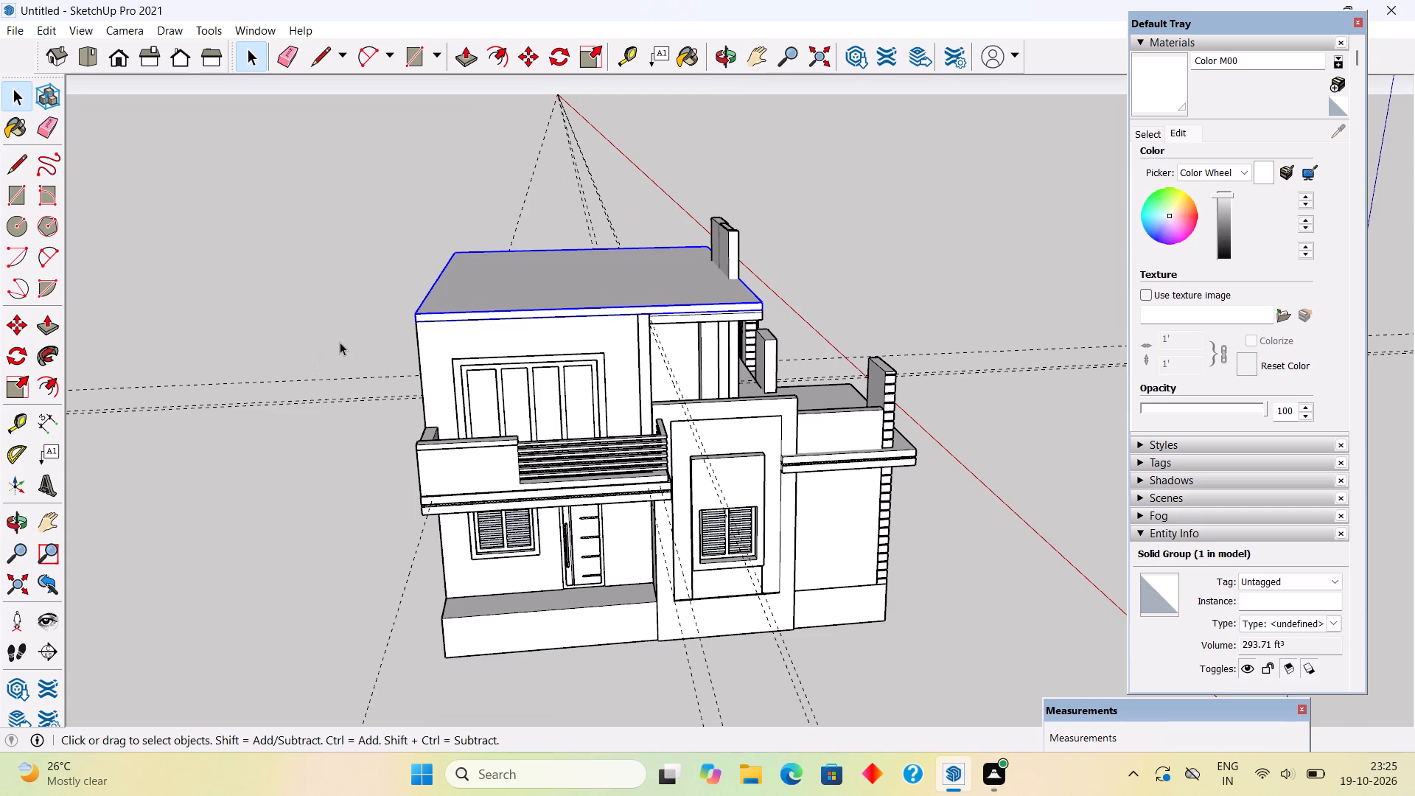
{"action": "scroll", "coordinate": [348, 335], "scroll_direction": "down", "scroll_amount": 4}
{"action": "left_click", "coordinate": [328, 311]}
{"action": "middle_click_drag", "start_coordinate": [511, 378], "coordinate": [478, 237]}
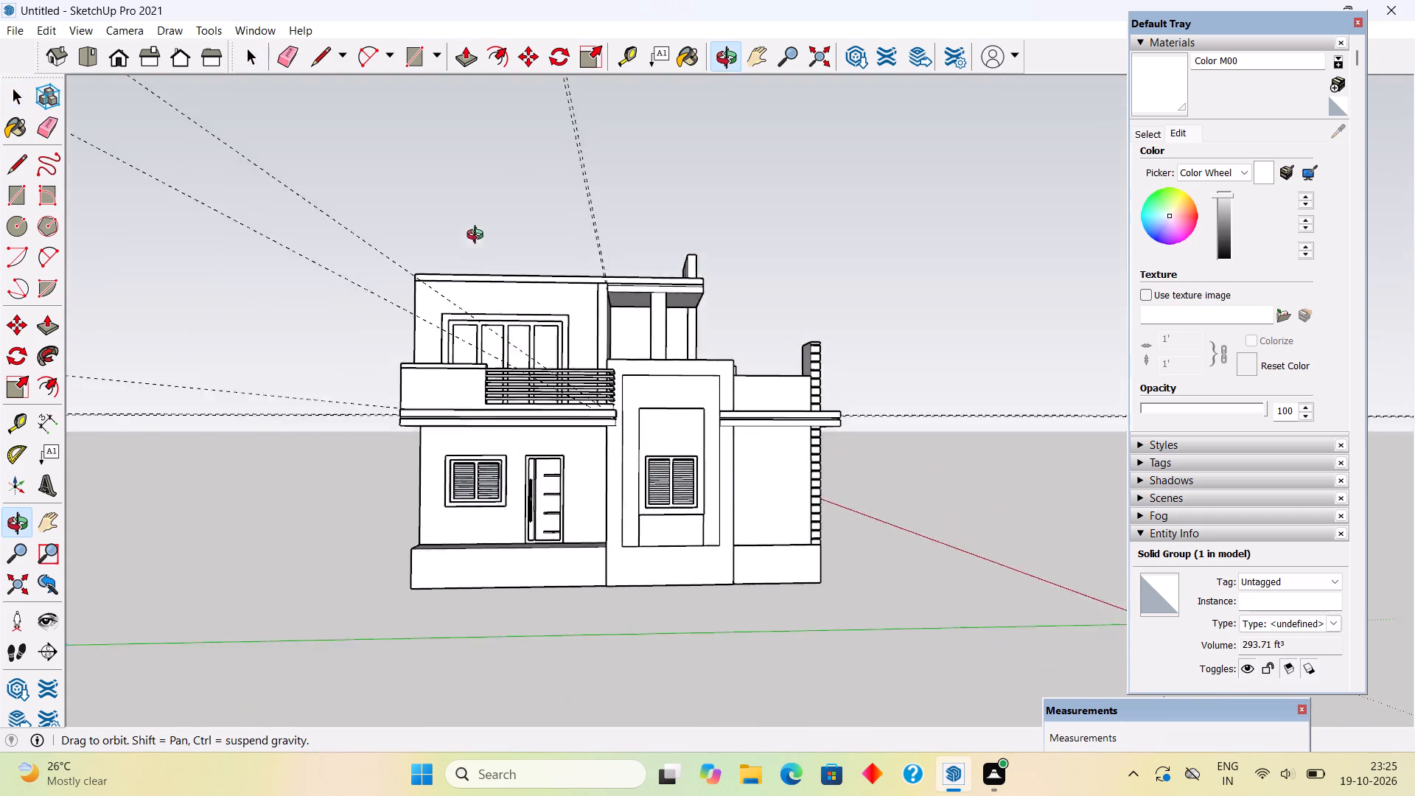
{"action": "middle_click_drag", "start_coordinate": [478, 237], "coordinate": [826, 444]}
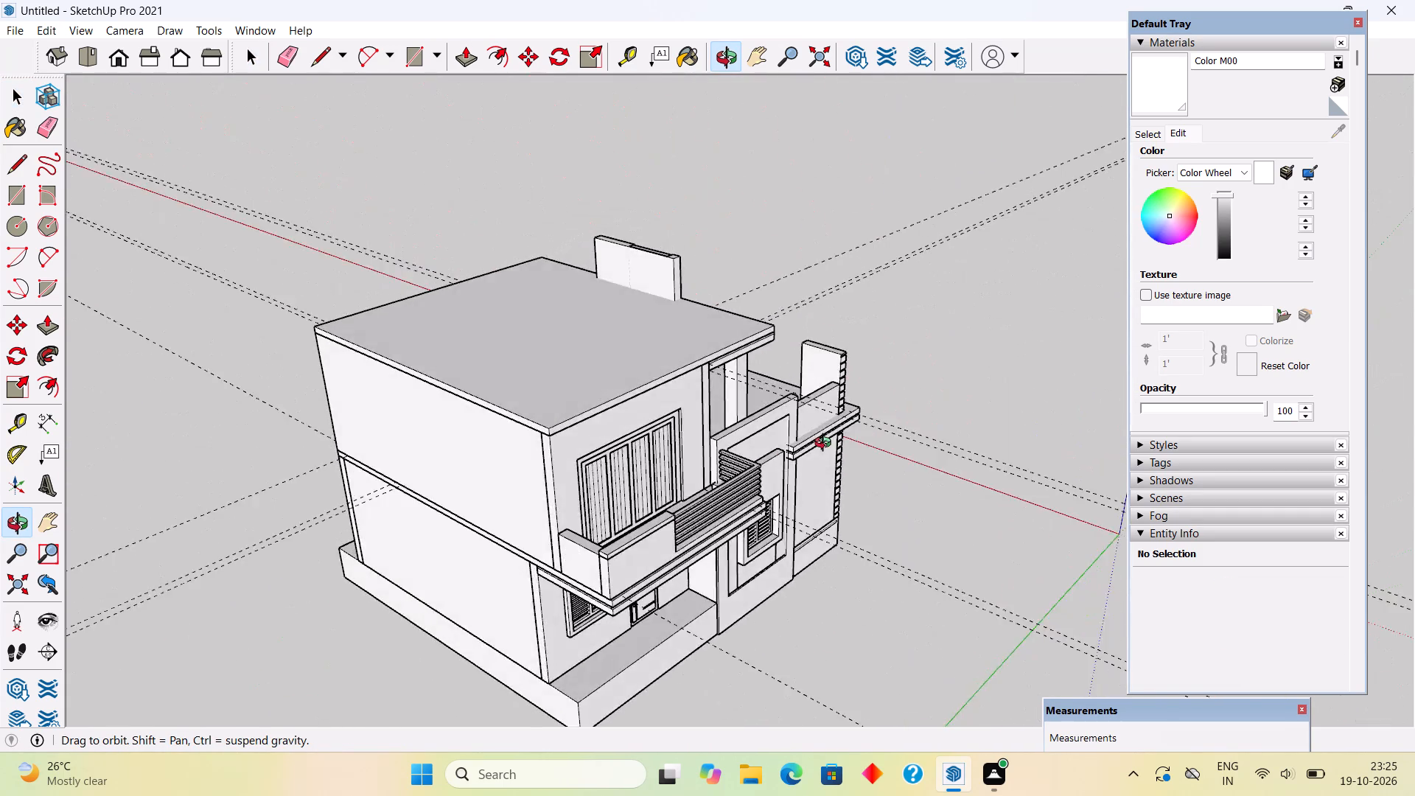
{"action": "middle_click_drag", "start_coordinate": [826, 444], "coordinate": [940, 414]}
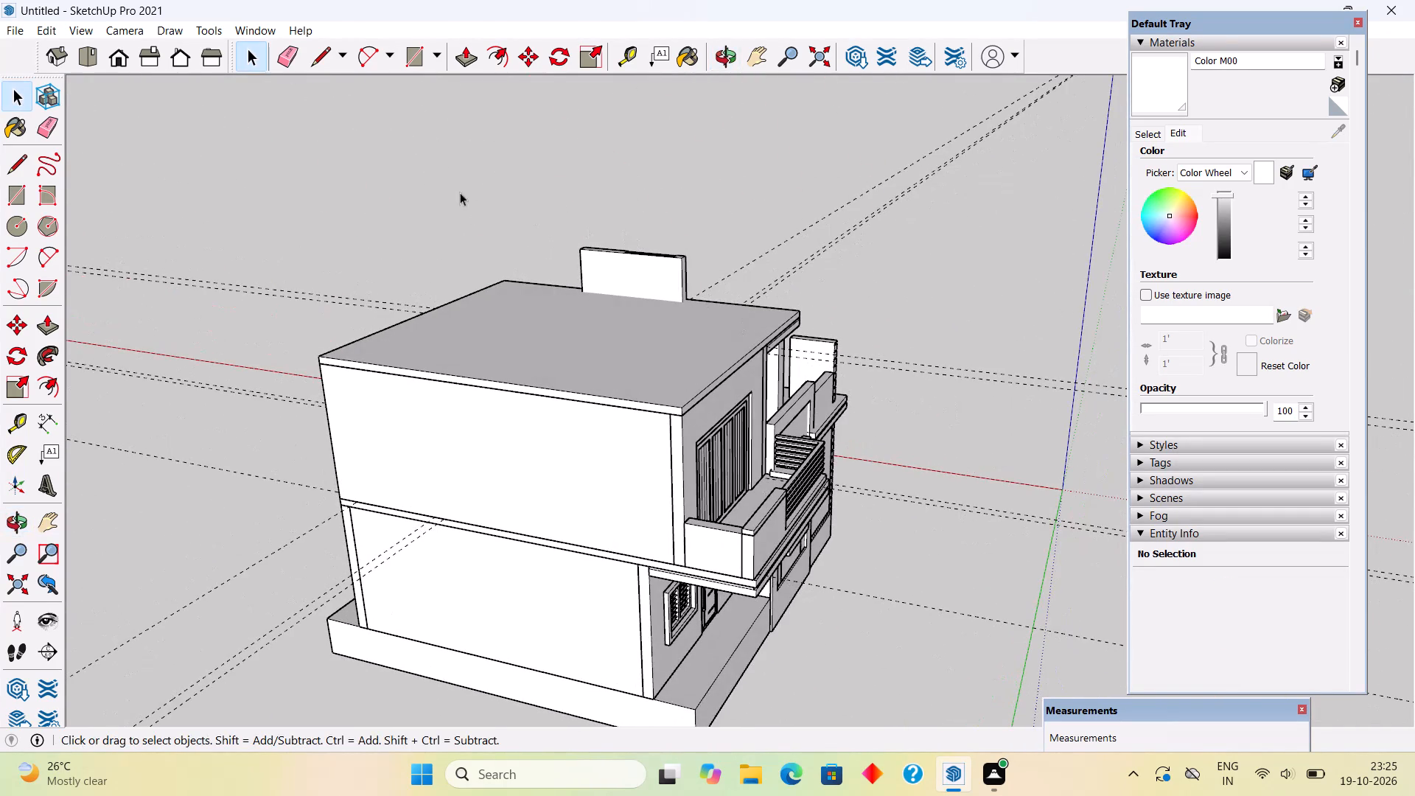
Delete all guides from the model.
{"action": "left_click", "coordinate": [47, 29]}
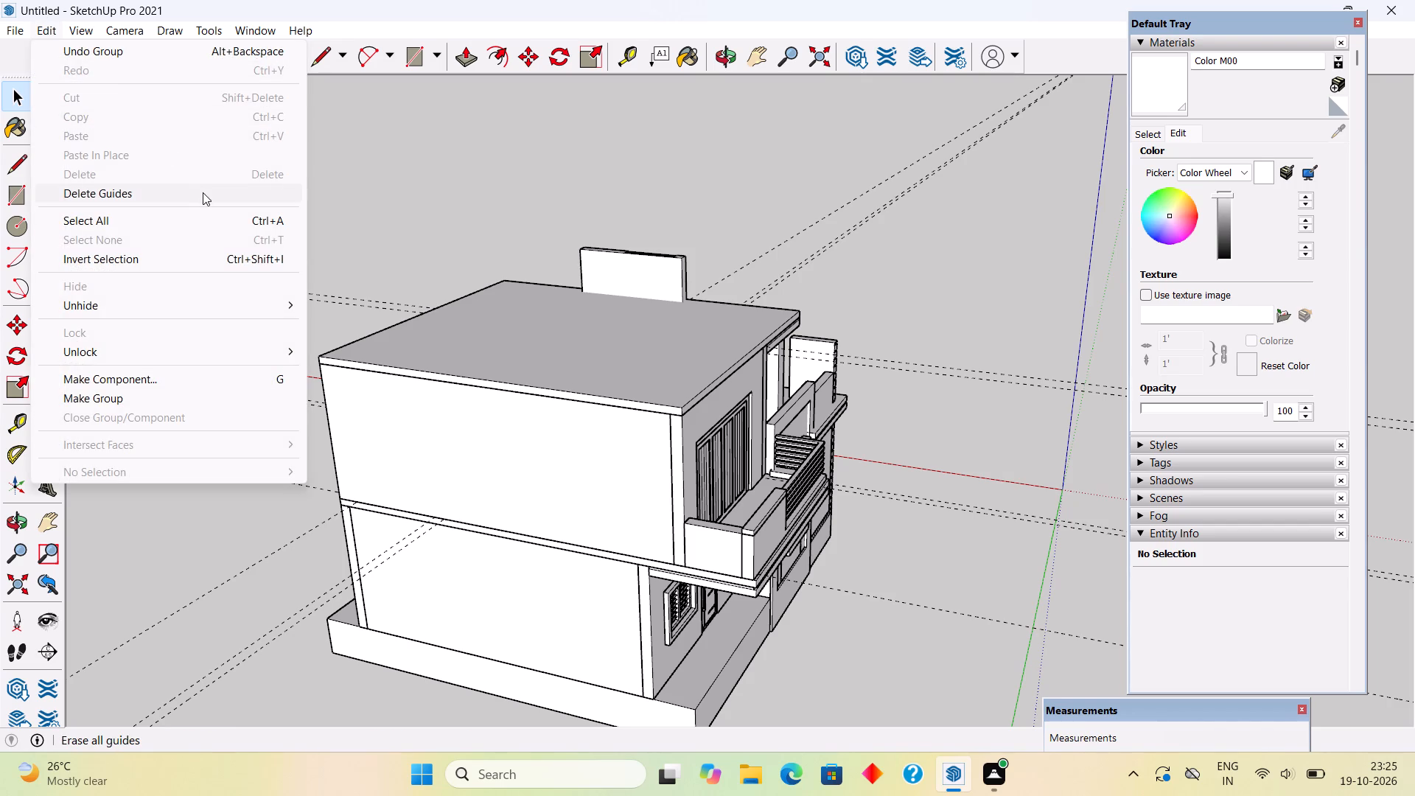
{"action": "left_click", "coordinate": [203, 192]}
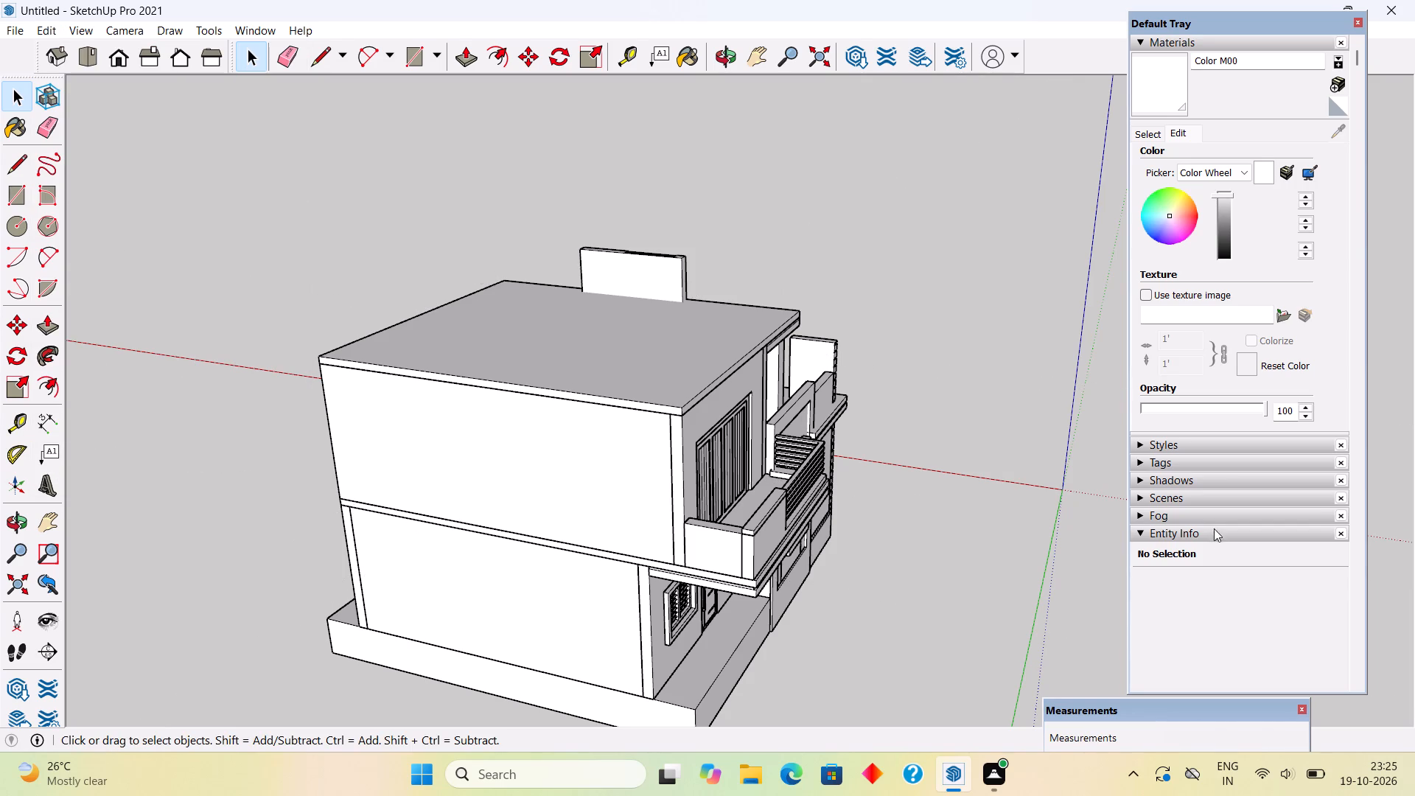
Examine the house from the front, sides and corners, including the roof overhang and grooved feature wall.
{"action": "middle_click_drag", "start_coordinate": [979, 520], "coordinate": [335, 470]}
{"action": "middle_click_drag", "start_coordinate": [946, 526], "coordinate": [517, 475]}
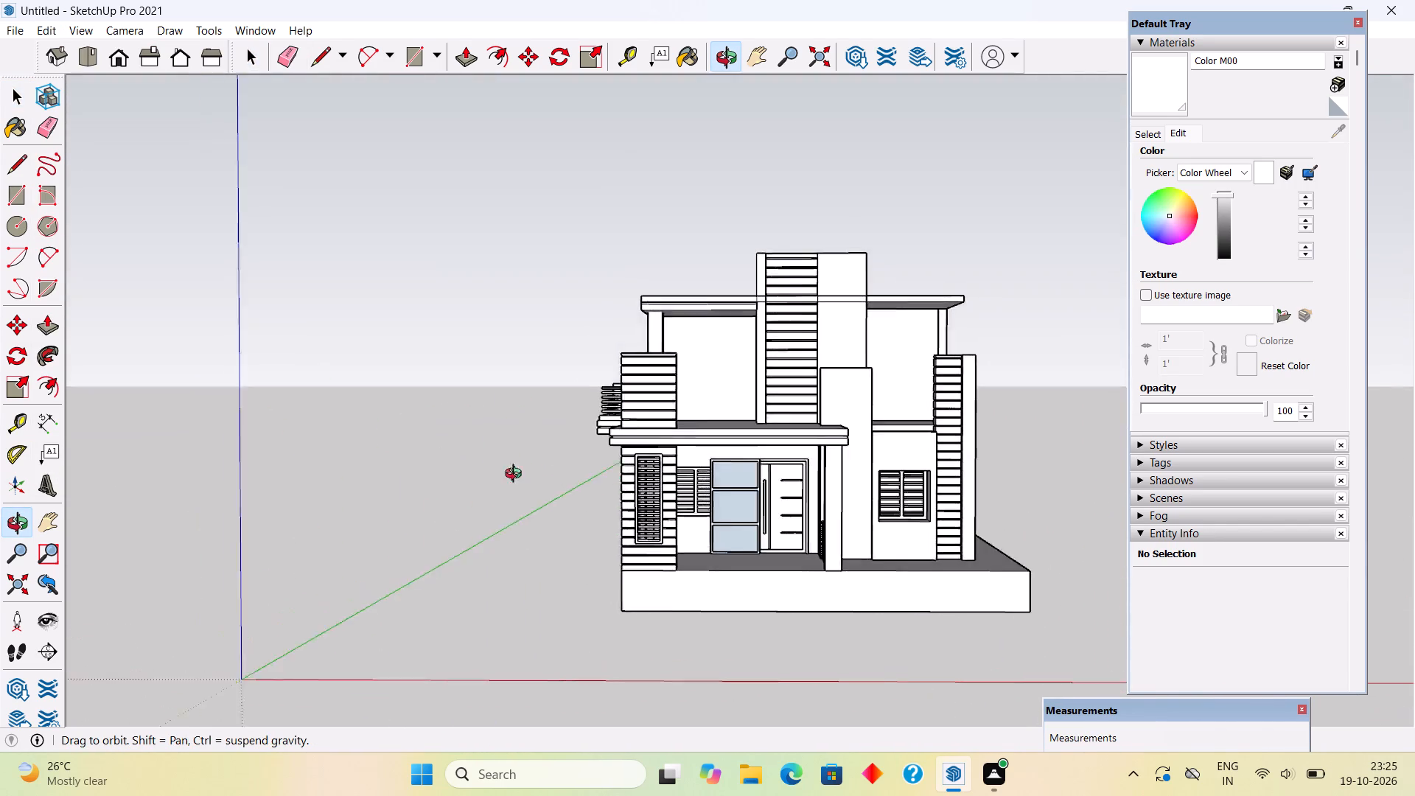
{"action": "middle_click_drag", "start_coordinate": [517, 475], "coordinate": [570, 500]}
{"action": "scroll", "coordinate": [570, 500], "scroll_direction": "up", "scroll_amount": 2}
{"action": "middle_click_drag", "start_coordinate": [571, 500], "coordinate": [747, 504]}
{"action": "scroll", "coordinate": [747, 504], "scroll_direction": "down", "scroll_amount": 3}
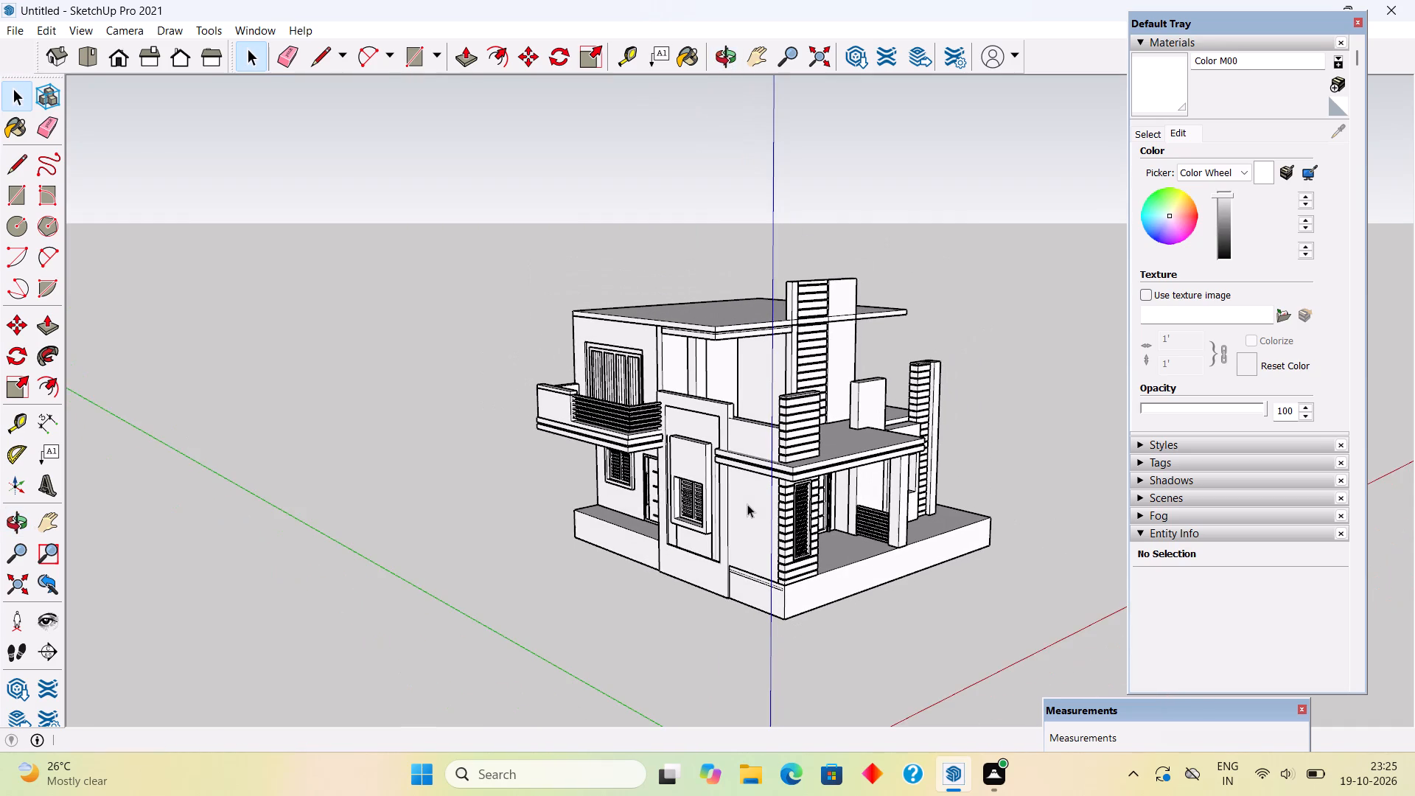
{"action": "middle_click_drag", "start_coordinate": [748, 502], "coordinate": [864, 468]}
{"action": "scroll", "coordinate": [855, 461], "scroll_direction": "up", "scroll_amount": 3}
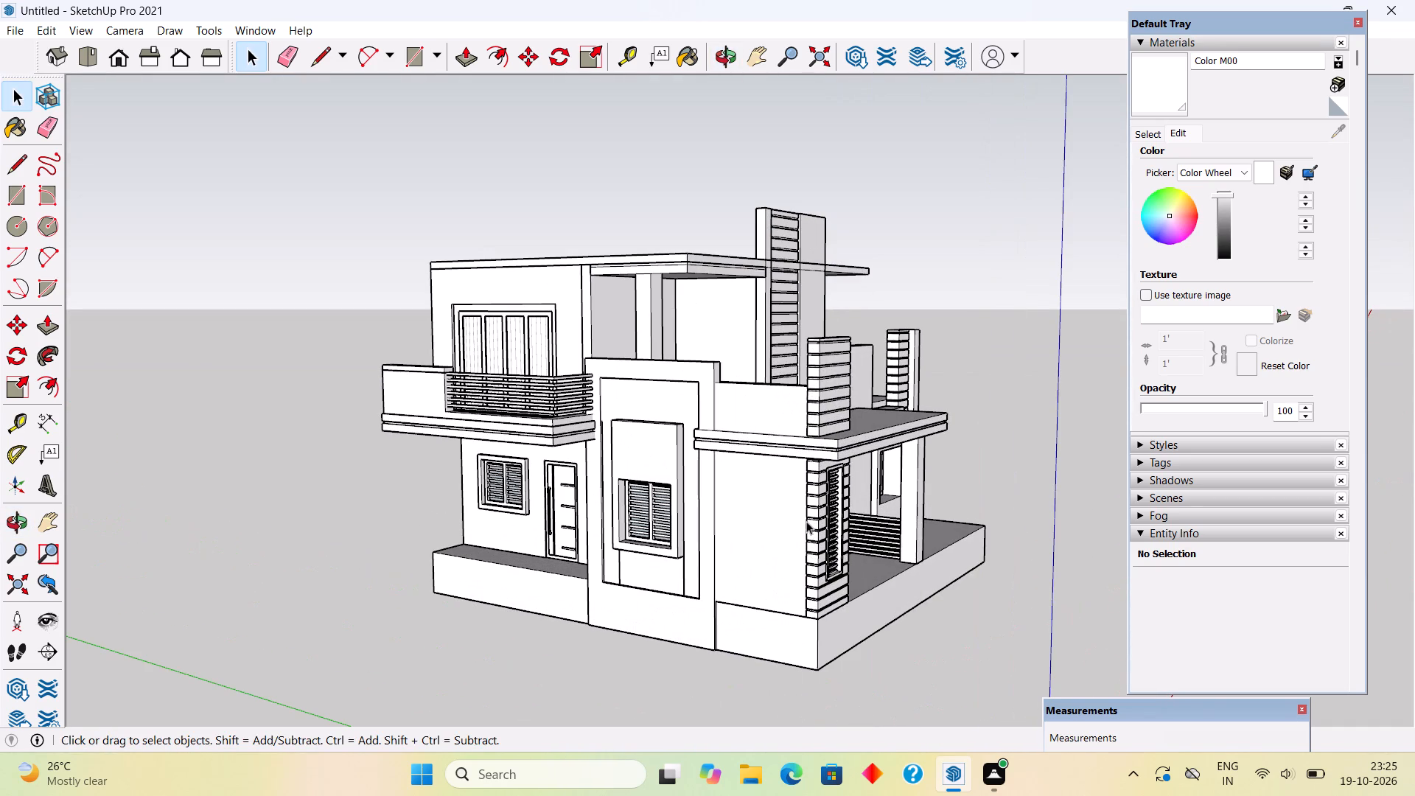
{"action": "left_click", "coordinate": [786, 523]}
{"action": "middle_click_drag", "start_coordinate": [833, 539], "coordinate": [122, 654]}
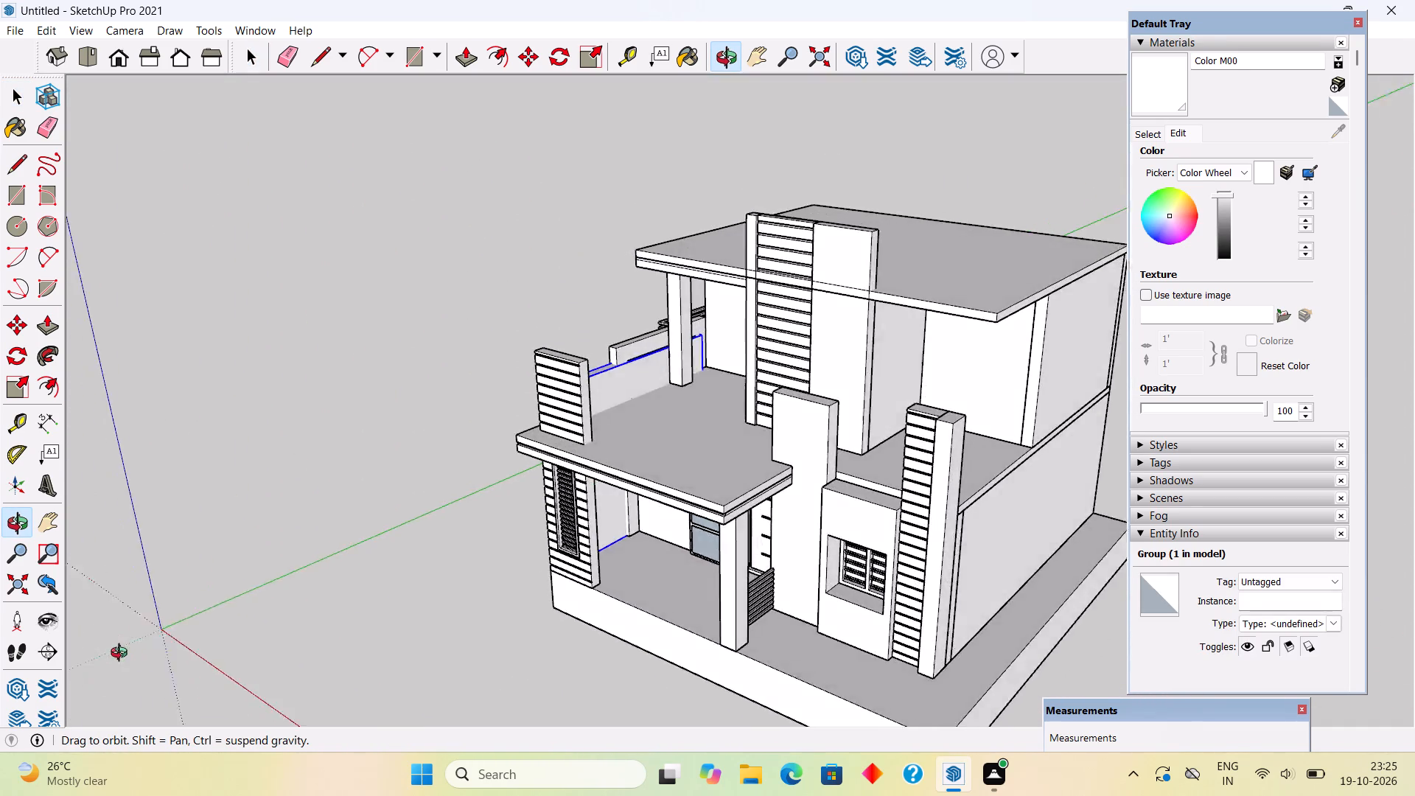
{"action": "middle_click_drag", "start_coordinate": [122, 654], "coordinate": [1242, 500]}
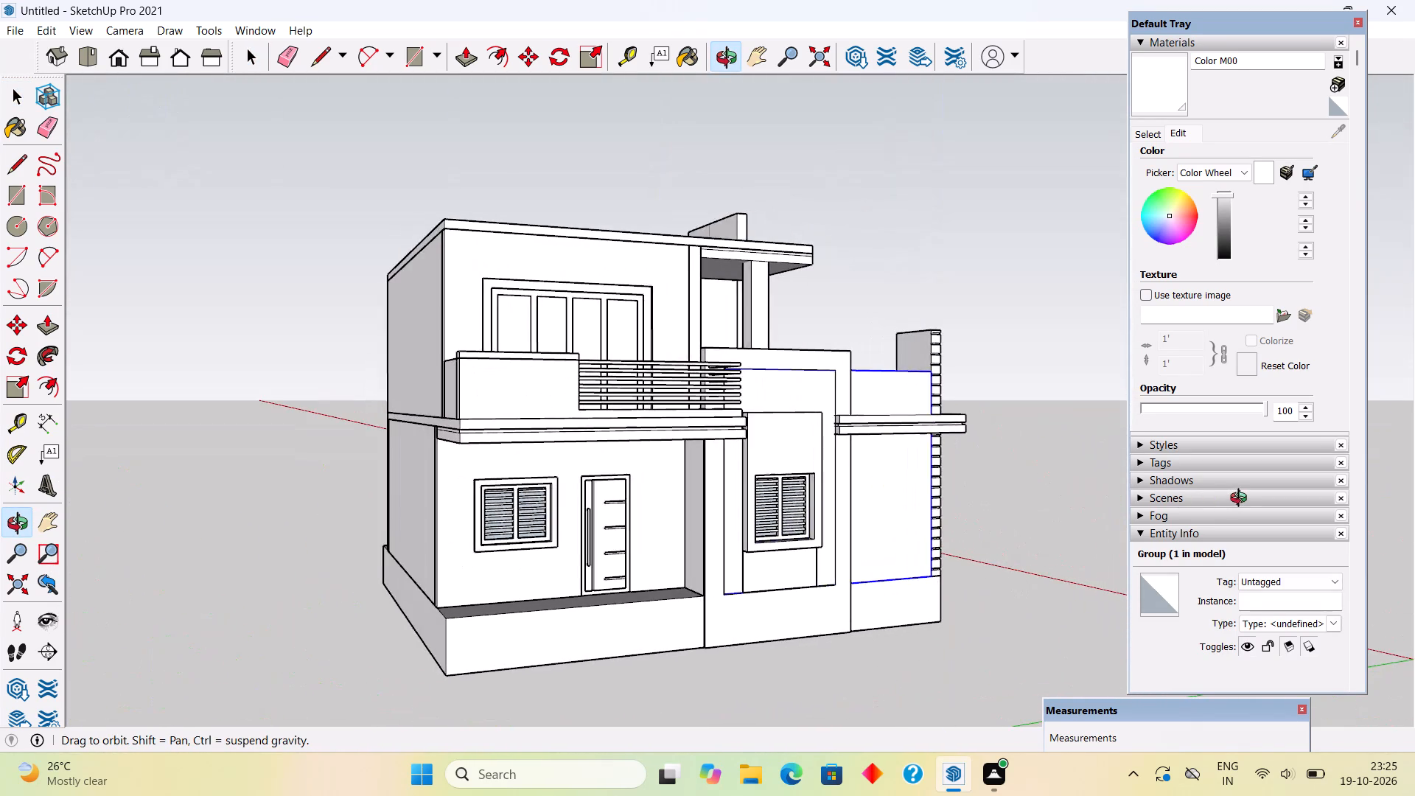
{"action": "middle_click_drag", "start_coordinate": [1242, 500], "coordinate": [778, 598]}
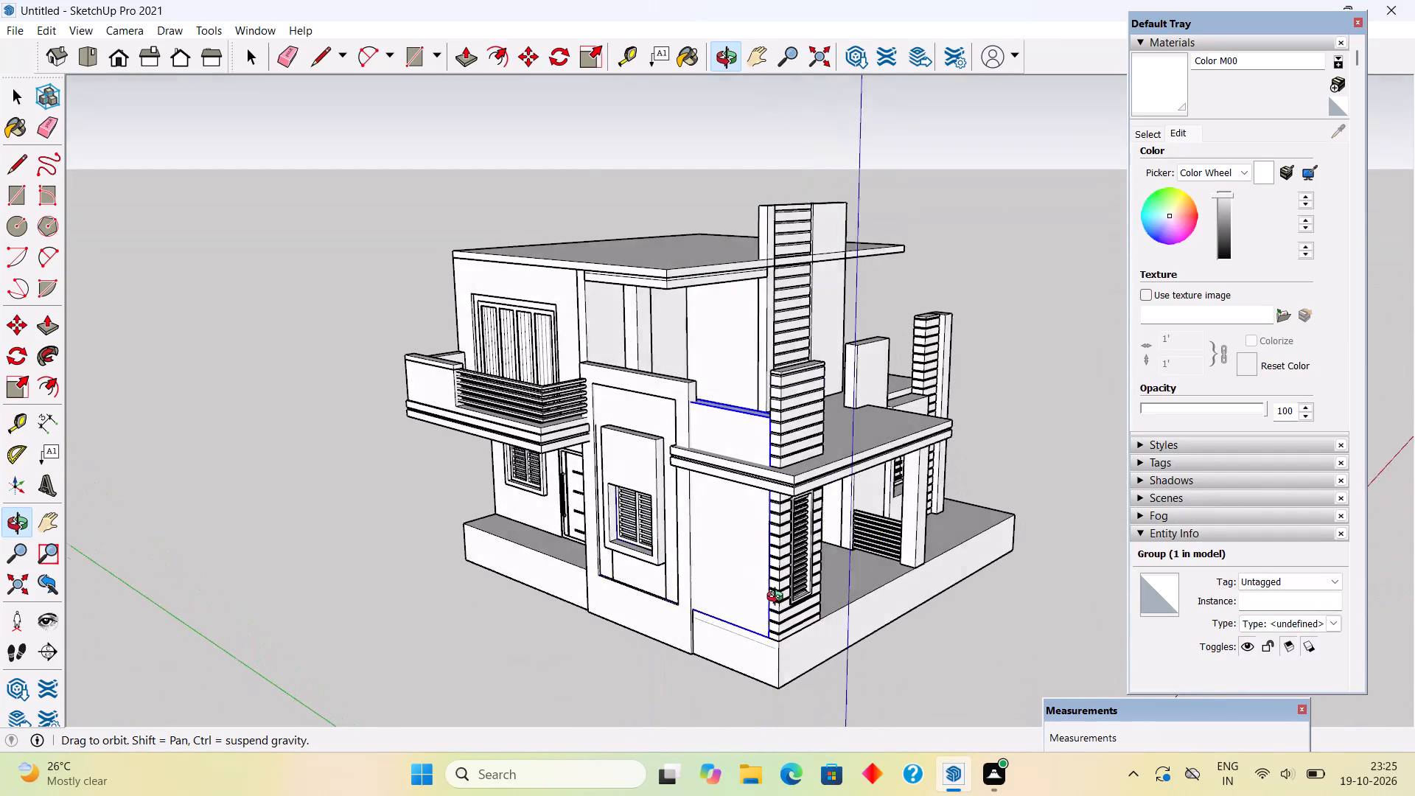
{"action": "middle_click_drag", "start_coordinate": [778, 598], "coordinate": [786, 601]}
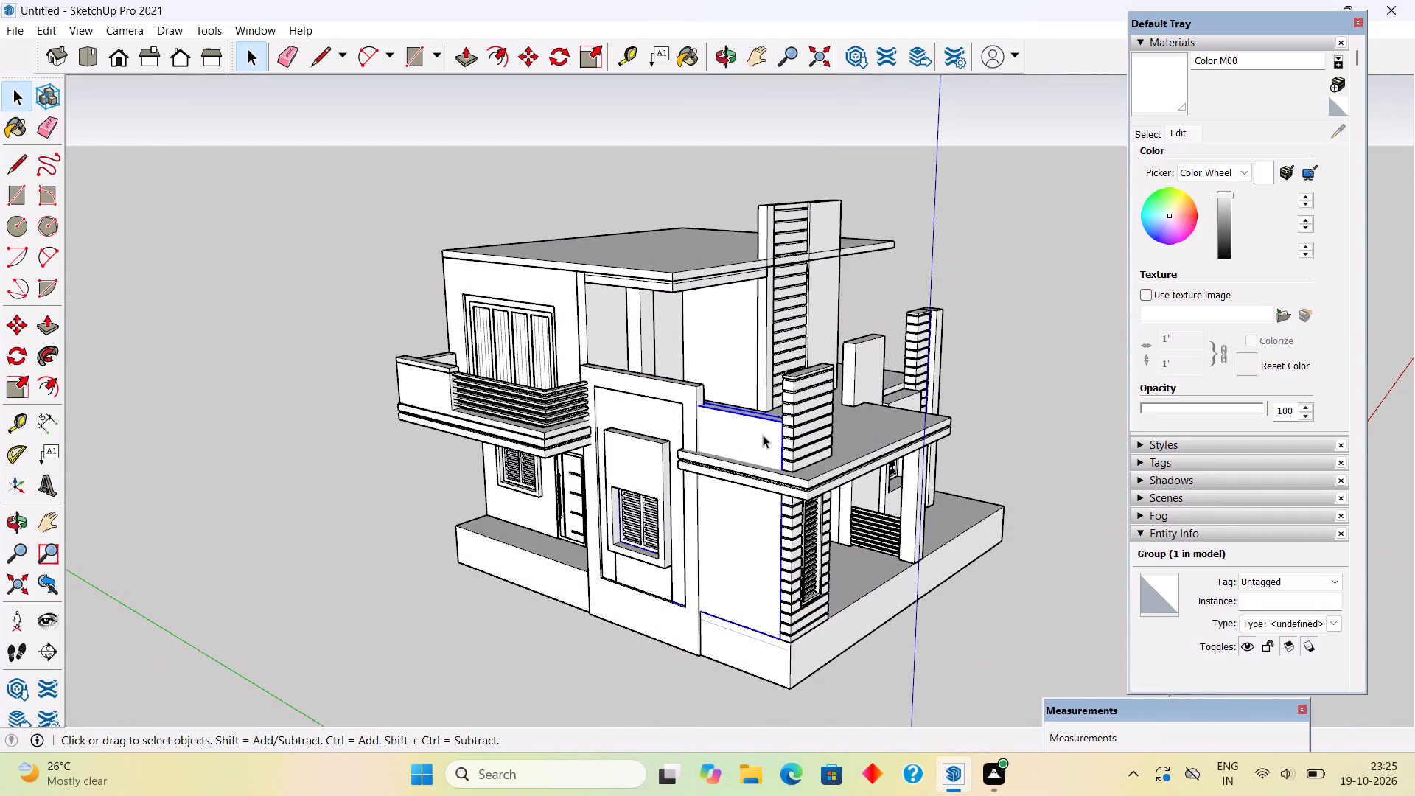
Hide the grooved cladding group wrapped around the porch's front corner.
{"action": "middle_click_drag", "start_coordinate": [777, 424], "coordinate": [774, 660]}
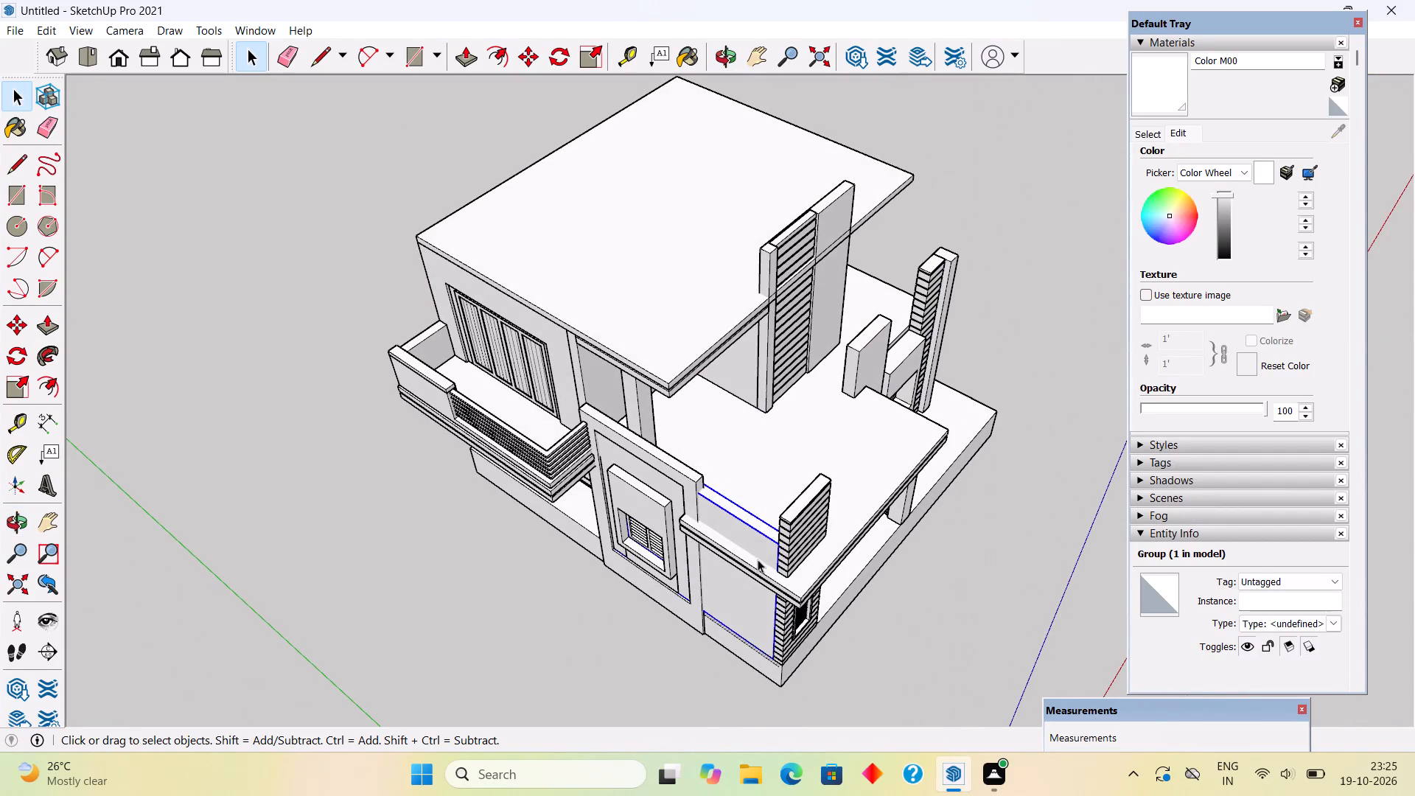
{"action": "scroll", "coordinate": [760, 559], "scroll_direction": "up", "scroll_amount": 5}
{"action": "middle_click_drag", "start_coordinate": [870, 501], "coordinate": [500, 480]}
{"action": "left_click", "coordinate": [542, 453]}
{"action": "right_click", "coordinate": [542, 453]}
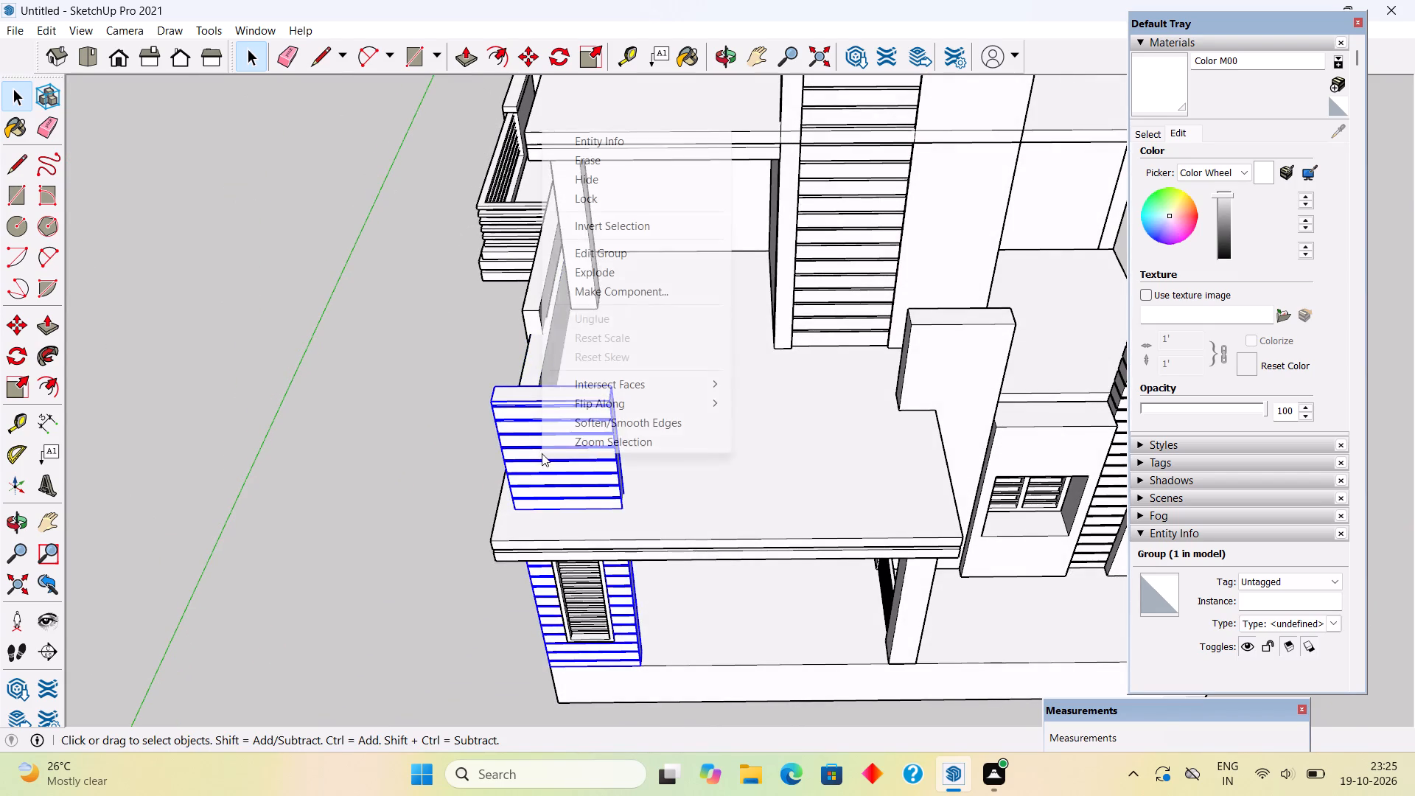
{"action": "left_click", "coordinate": [621, 186]}
Inside the porch side wall group, draw a 9" line across the wall's end face at the porch slab's underside.
{"action": "middle_click_drag", "start_coordinate": [635, 467], "coordinate": [733, 299]}
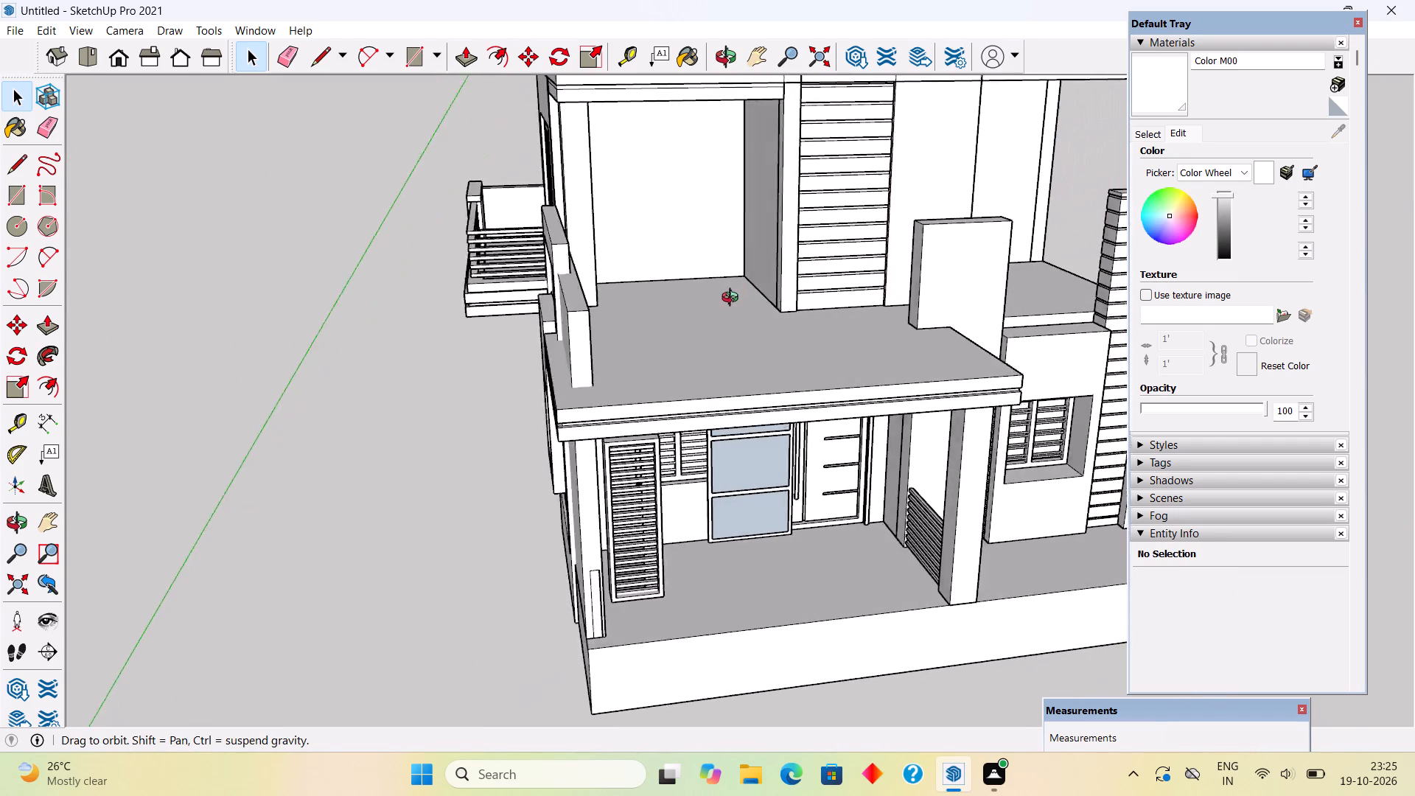
{"action": "middle_click_drag", "start_coordinate": [733, 299], "coordinate": [774, 295]}
{"action": "scroll", "coordinate": [648, 415], "scroll_direction": "up", "scroll_amount": 4}
{"action": "double_click", "coordinate": [605, 341]}
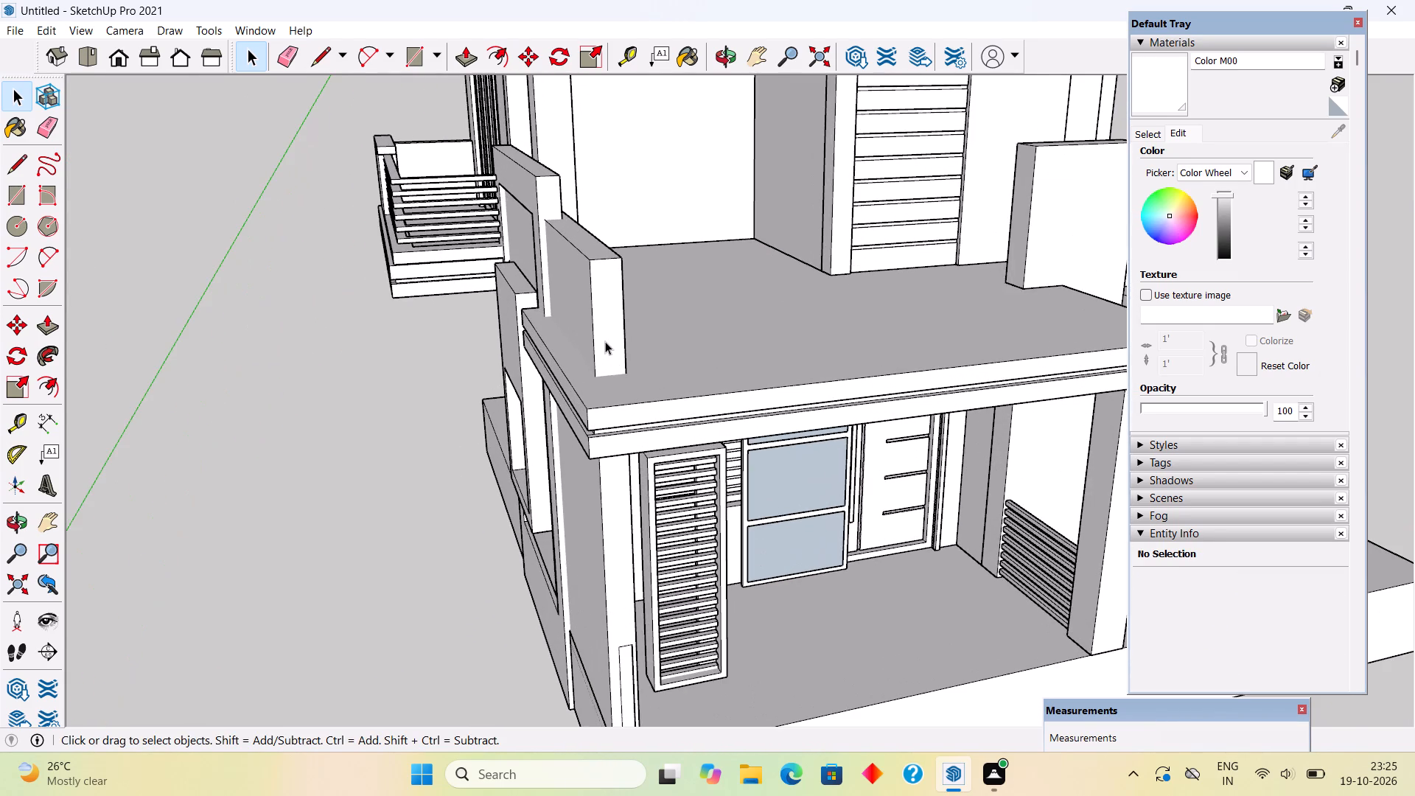
{"action": "left_click", "coordinate": [616, 355]}
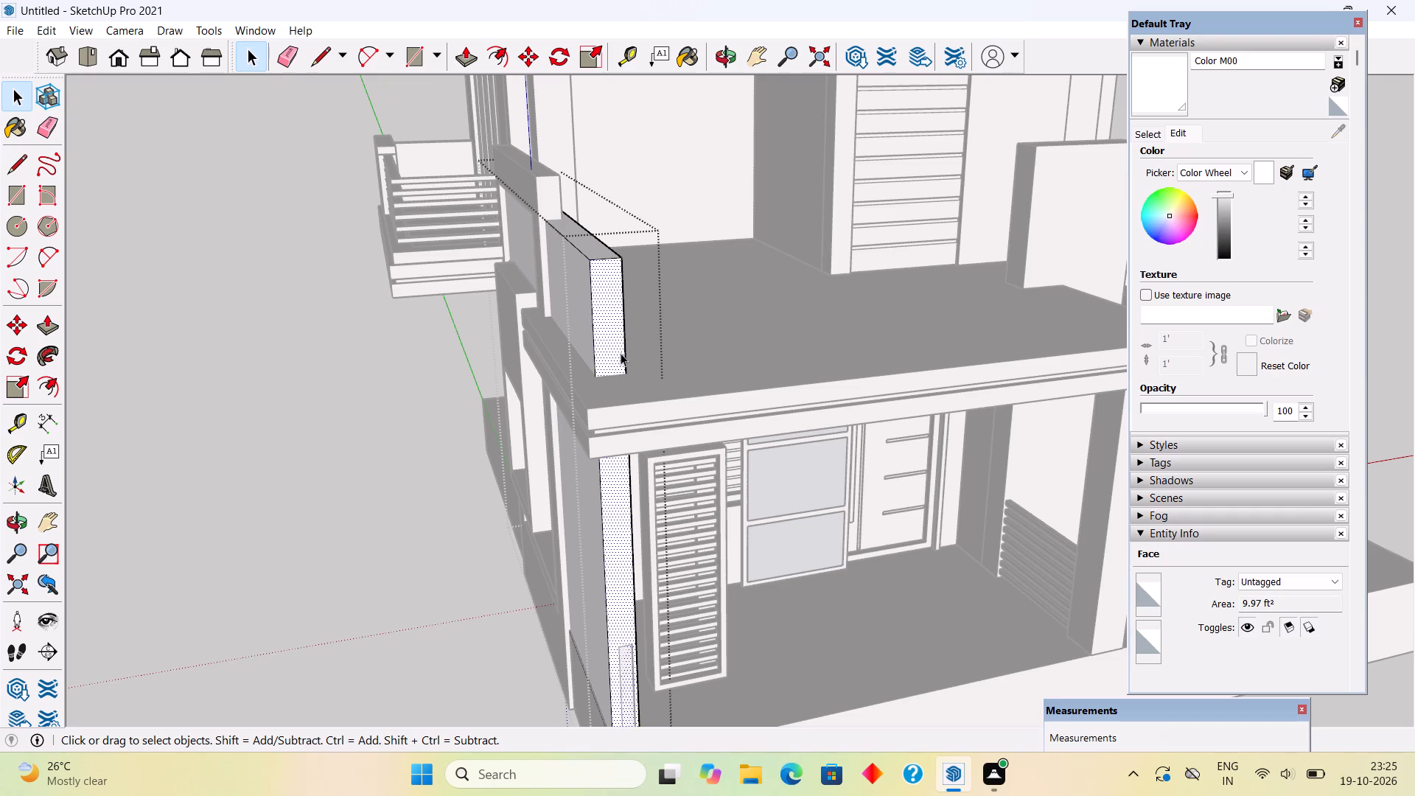
{"action": "middle_click_drag", "start_coordinate": [610, 468], "coordinate": [634, 282]}
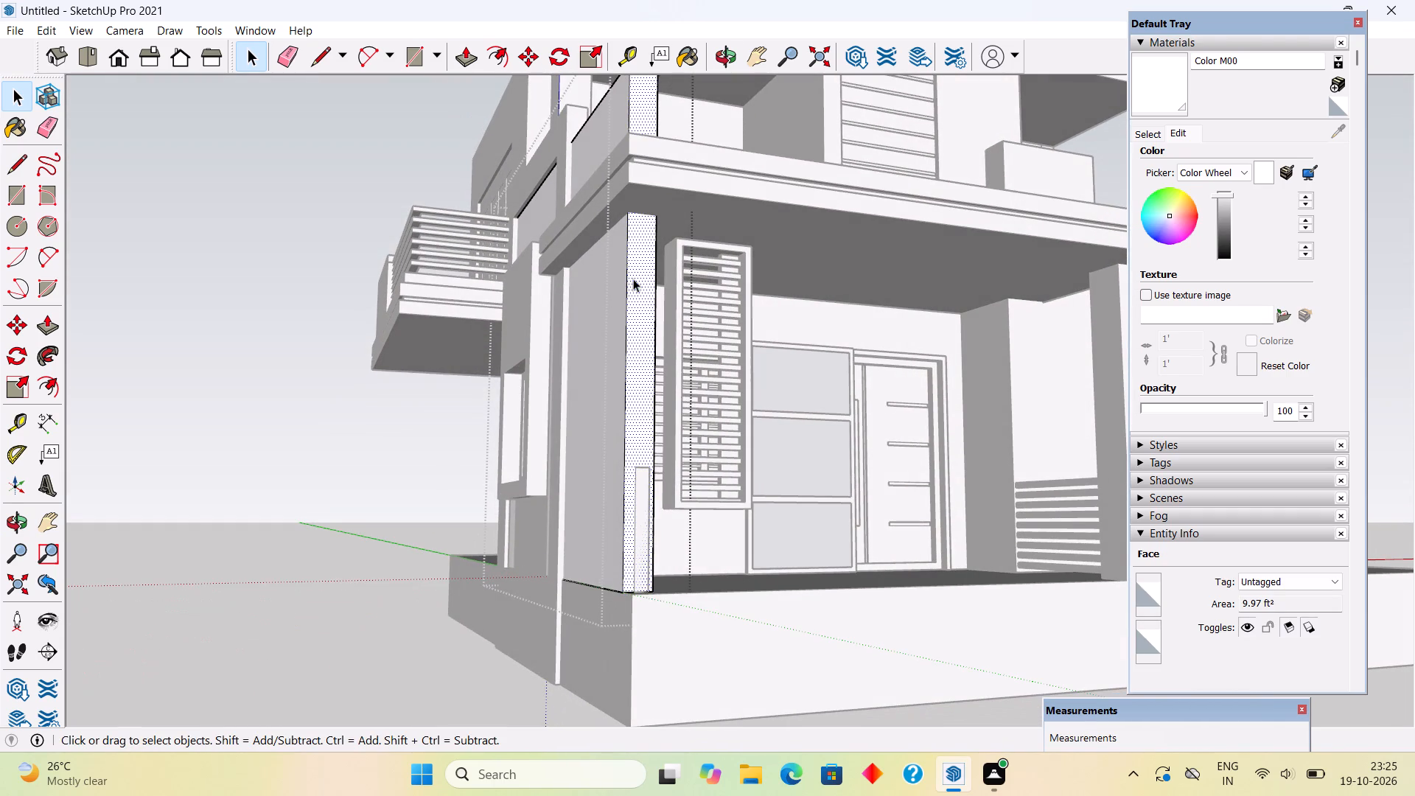
{"action": "key", "text": "l"}
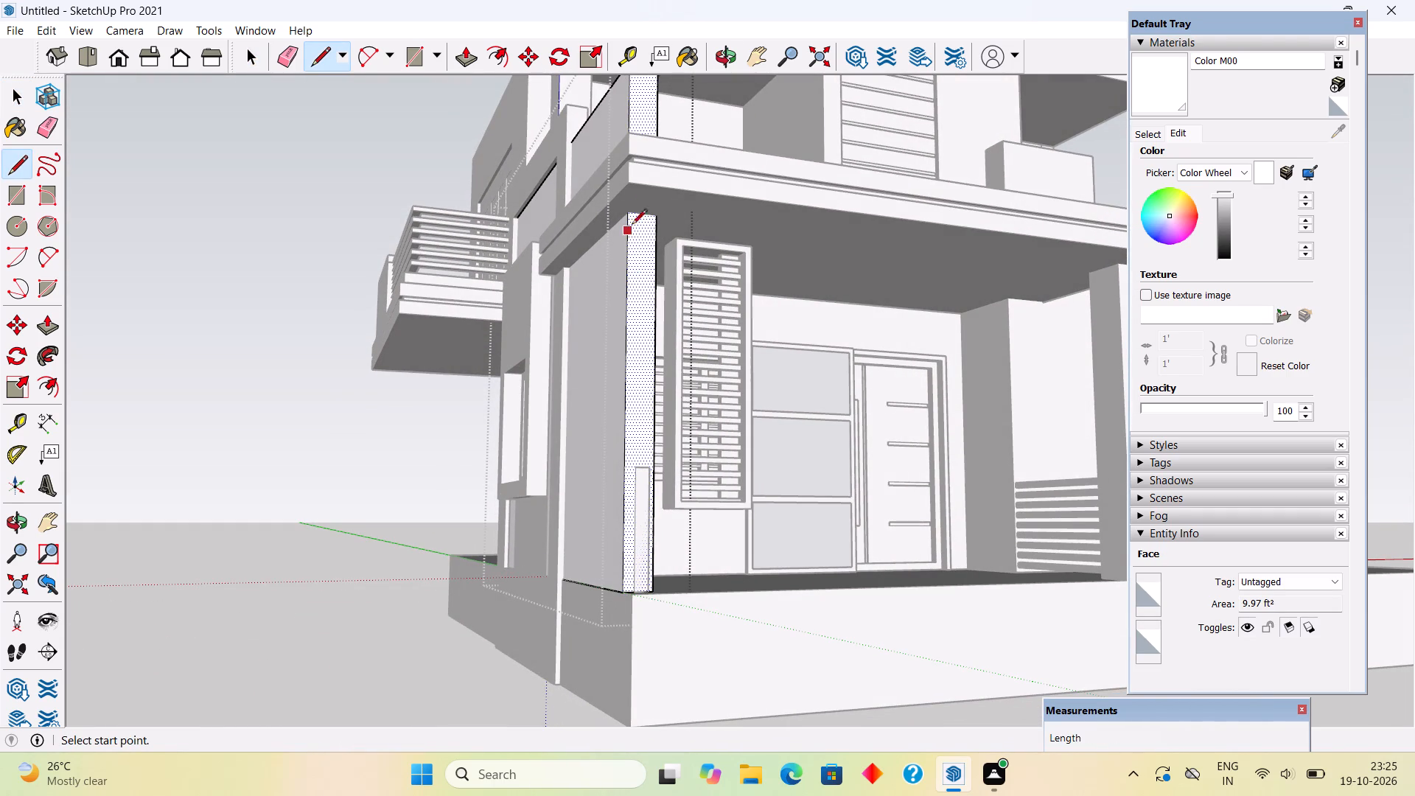
{"action": "left_click", "coordinate": [627, 219]}
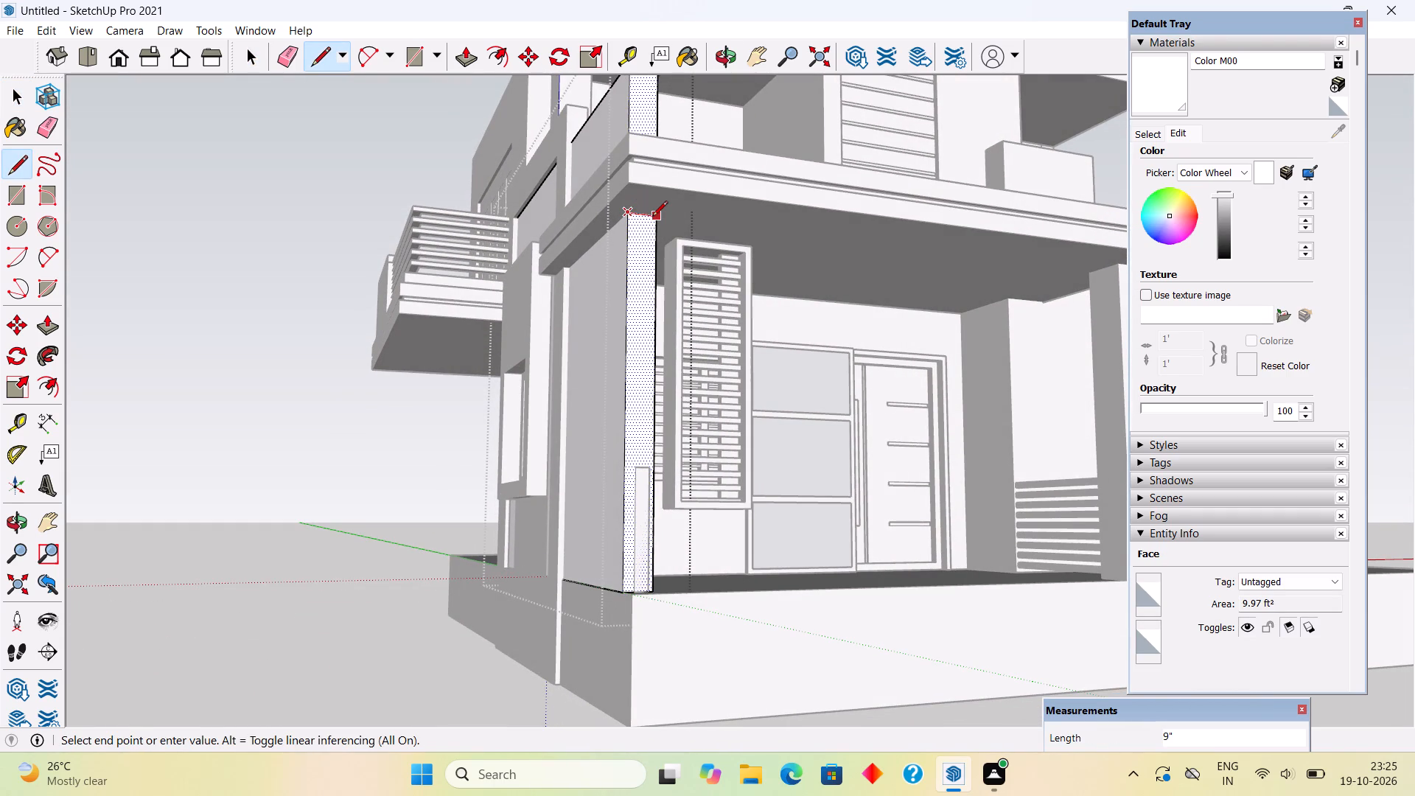
{"action": "left_click", "coordinate": [652, 217]}
Push the wall's end face below the porch slab back about 6' to open the porch side above the railing, and close the group.
{"action": "key", "text": "p"}
{"action": "left_click", "coordinate": [649, 259]}
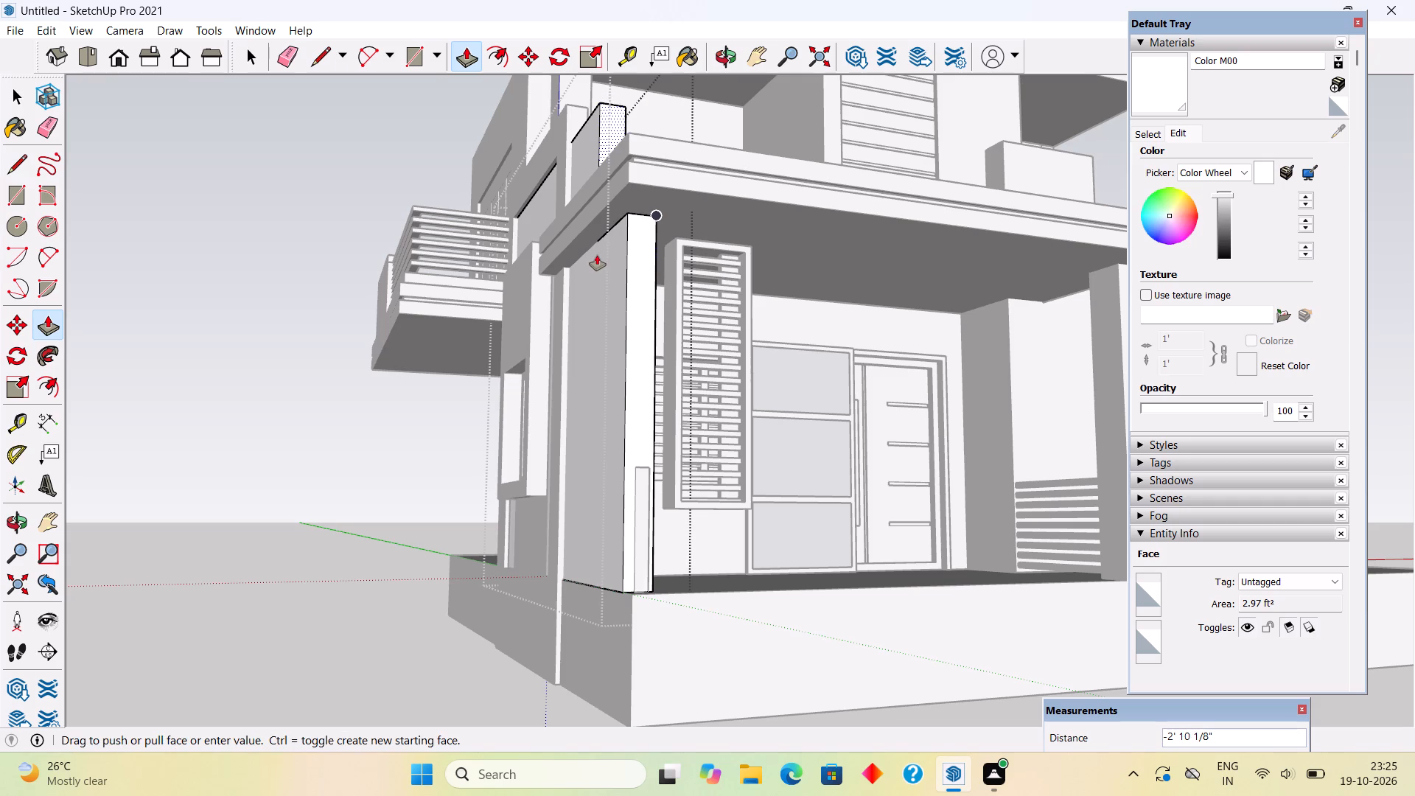
{"action": "key", "text": "space"}
{"action": "left_click", "coordinate": [636, 279]}
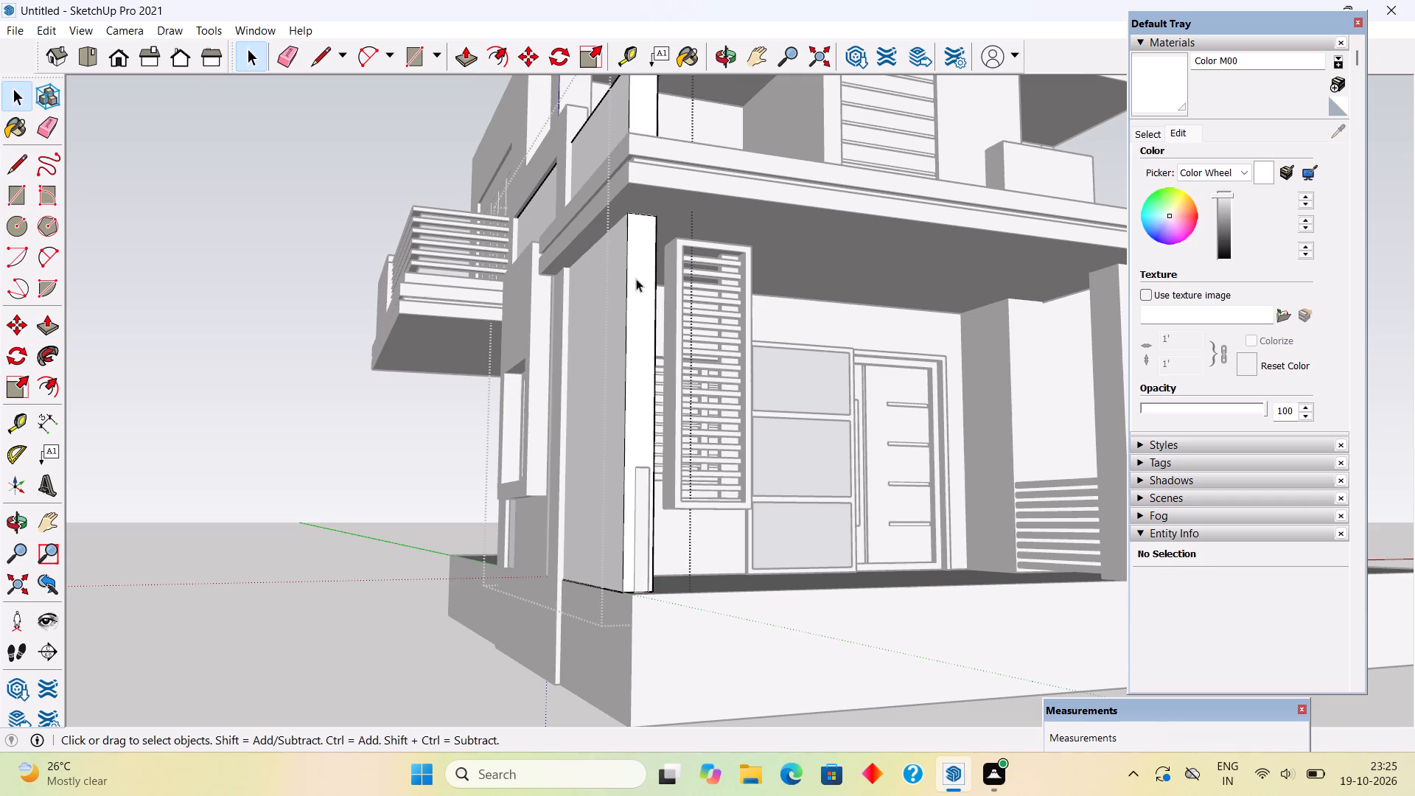
{"action": "key", "text": "p"}
{"action": "left_click", "coordinate": [636, 279]}
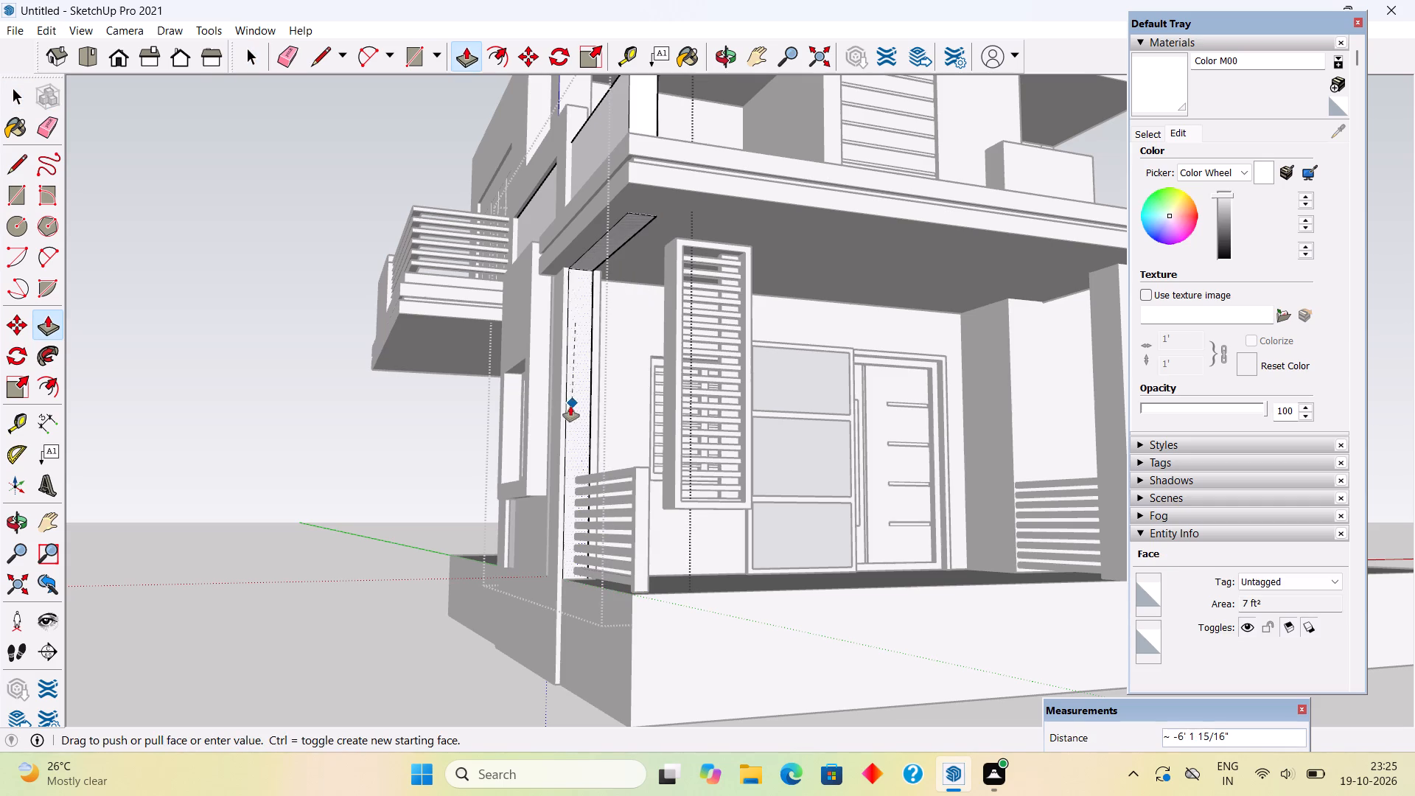
{"action": "left_click", "coordinate": [570, 407]}
{"action": "middle_click_drag", "start_coordinate": [611, 468], "coordinate": [945, 563]}
{"action": "scroll", "coordinate": [866, 579], "scroll_direction": "up", "scroll_amount": 5}
{"action": "scroll", "coordinate": [779, 545], "scroll_direction": "up", "scroll_amount": 3}
{"action": "middle_click_drag", "start_coordinate": [808, 539], "coordinate": [693, 520]}
{"action": "left_click", "coordinate": [700, 494]}
{"action": "left_click", "coordinate": [691, 491]}
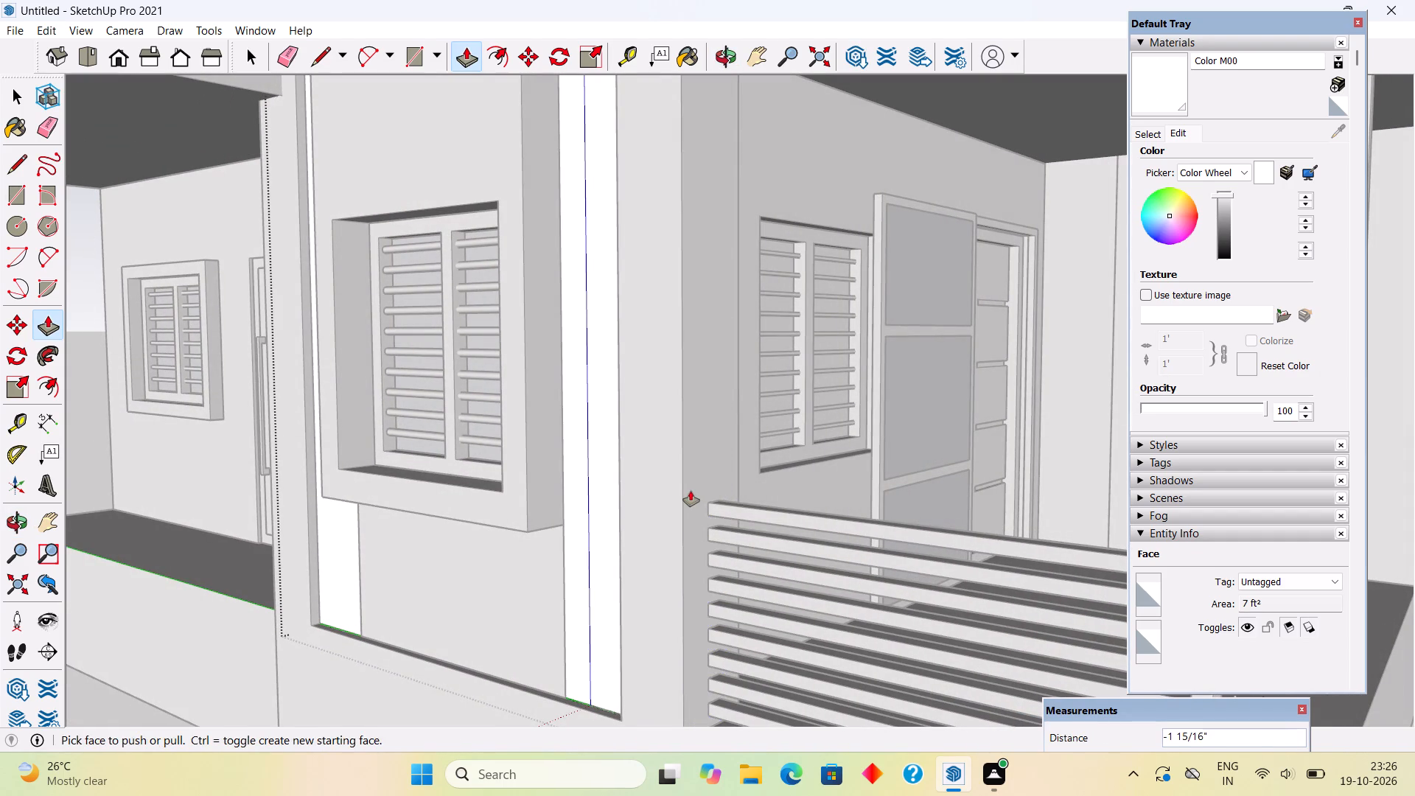
{"action": "key", "text": "space"}
{"action": "scroll", "coordinate": [691, 491], "scroll_direction": "down", "scroll_amount": 18}
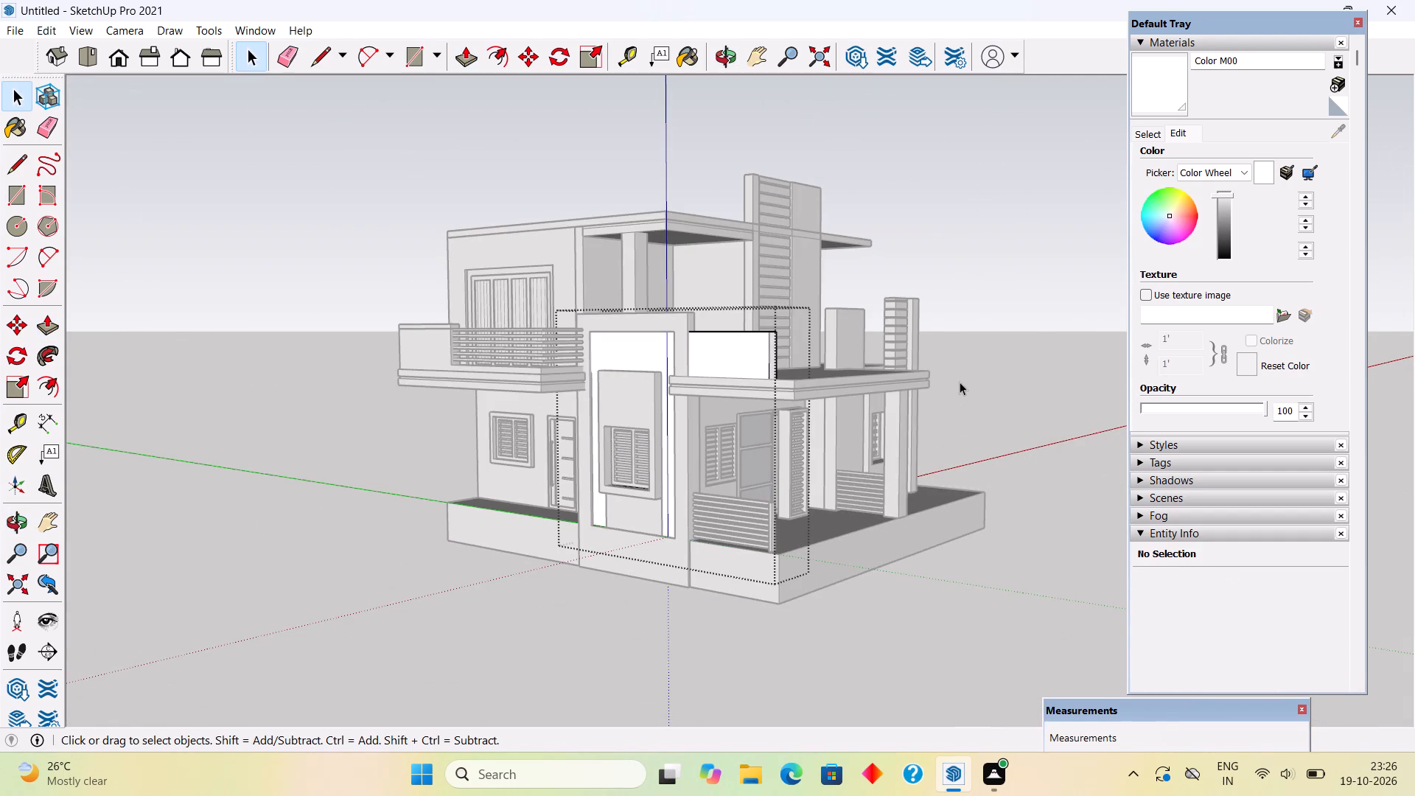
{"action": "left_click", "coordinate": [960, 374]}
Unhide the last hidden object, the grooved cladding at the porch corner.
{"action": "middle_click_drag", "start_coordinate": [957, 376], "coordinate": [546, 598]}
{"action": "scroll", "coordinate": [954, 376], "scroll_direction": "down", "scroll_amount": 1}
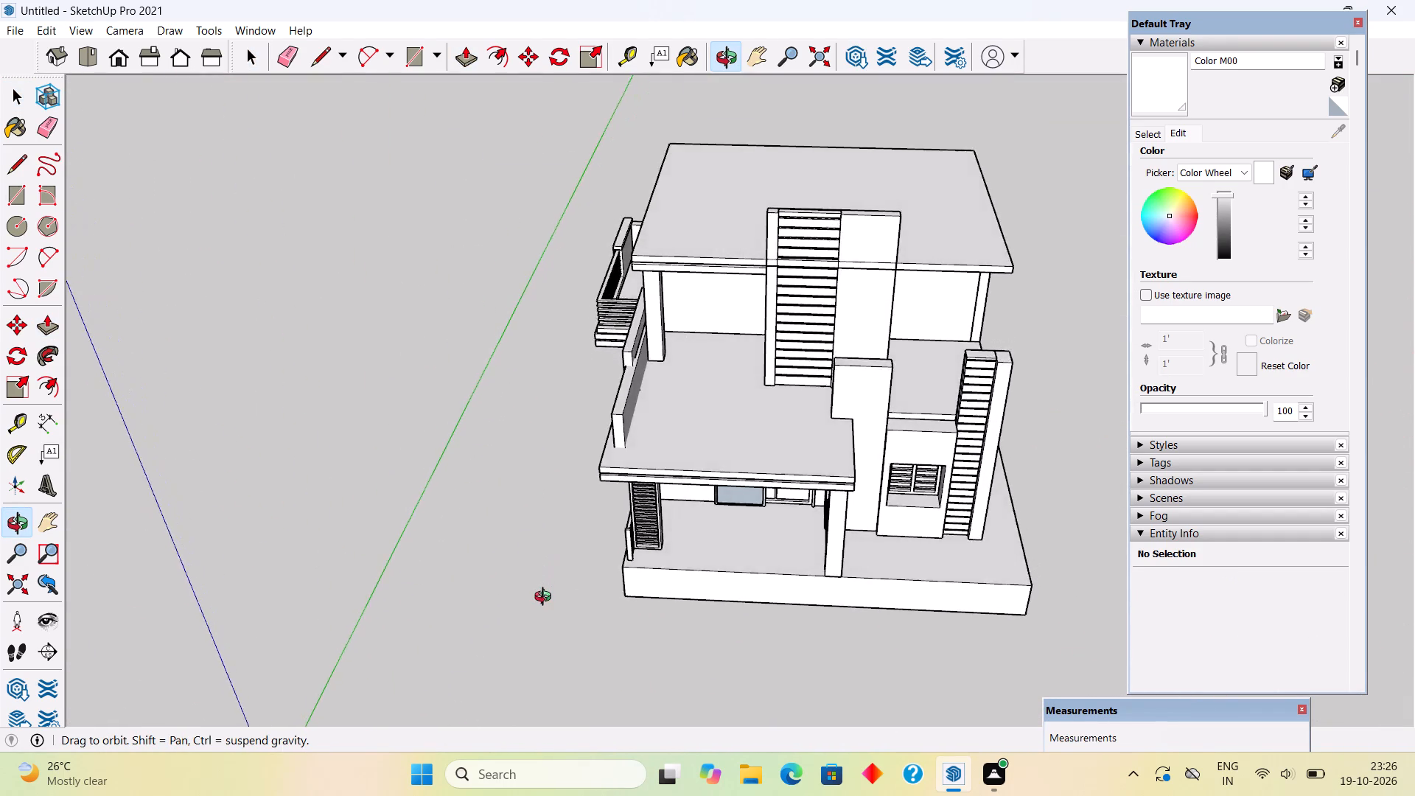
{"action": "middle_click_drag", "start_coordinate": [546, 598], "coordinate": [835, 387]}
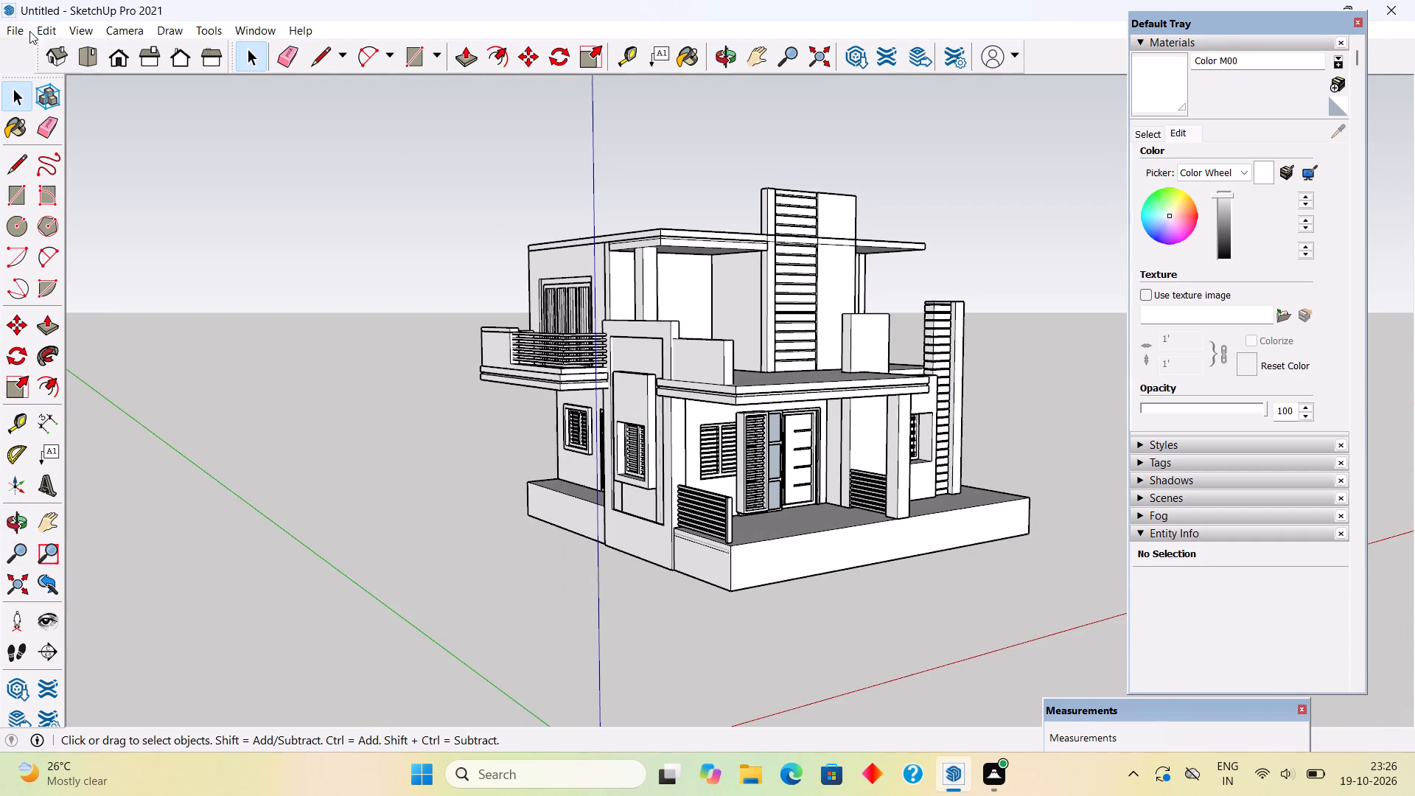
{"action": "left_click", "coordinate": [33, 28]}
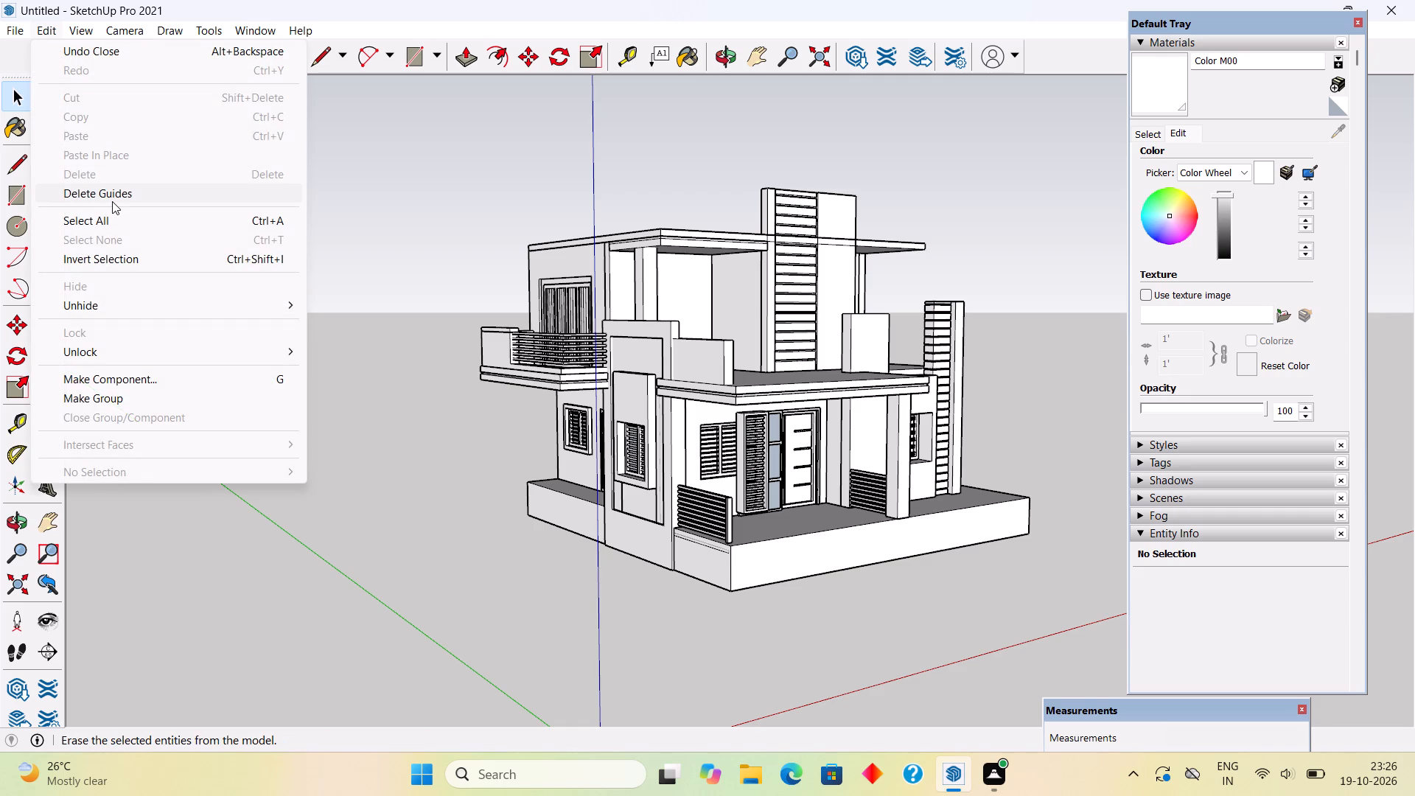
{"action": "left_click", "coordinate": [158, 301]}
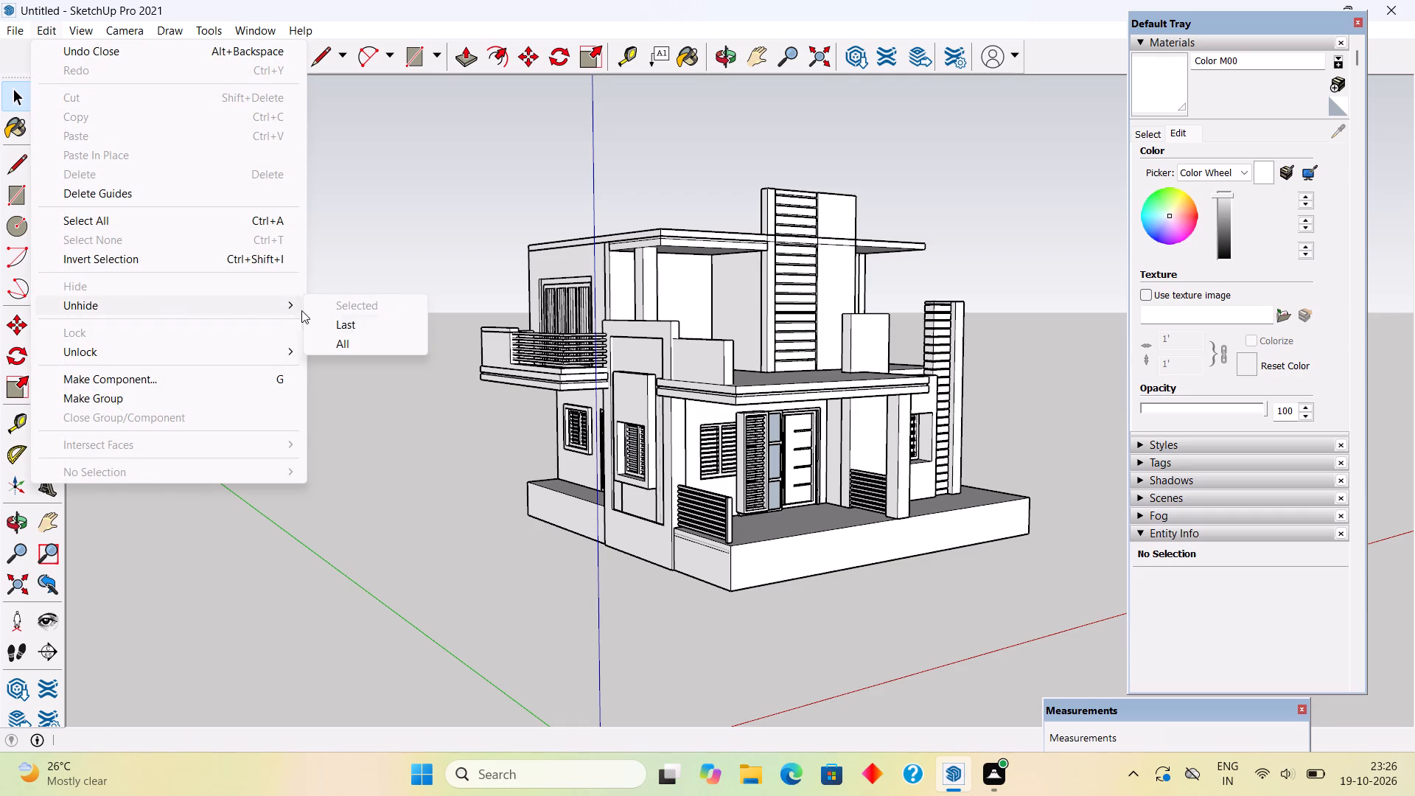
{"action": "left_click", "coordinate": [357, 332]}
Inside the main roof slab group, split the slab's balcony-side edge face with a vertical line where the balcony room's wall ends.
{"action": "middle_click_drag", "start_coordinate": [753, 433], "coordinate": [747, 440]}
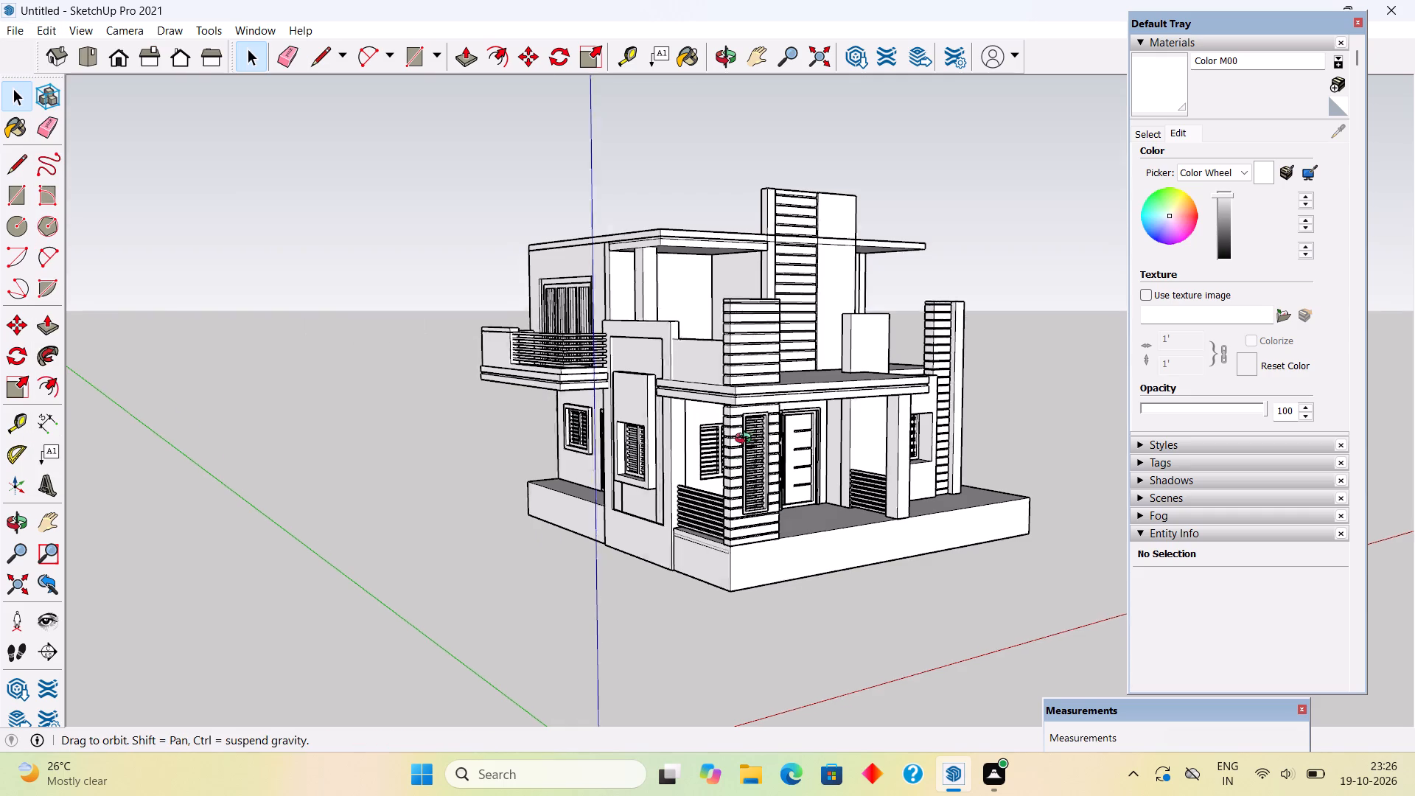
{"action": "middle_click_drag", "start_coordinate": [747, 440], "coordinate": [750, 563]}
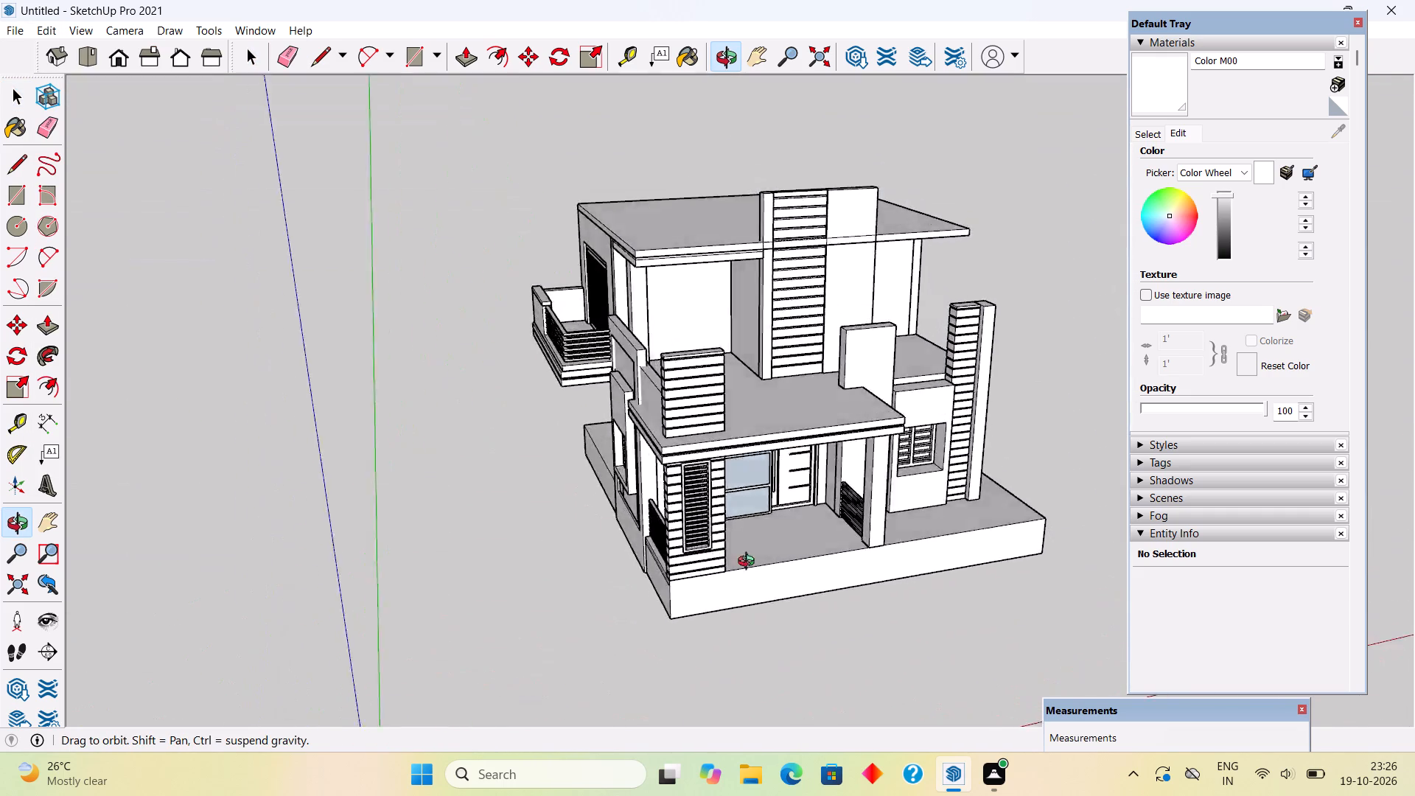
{"action": "middle_click_drag", "start_coordinate": [750, 563], "coordinate": [892, 581]}
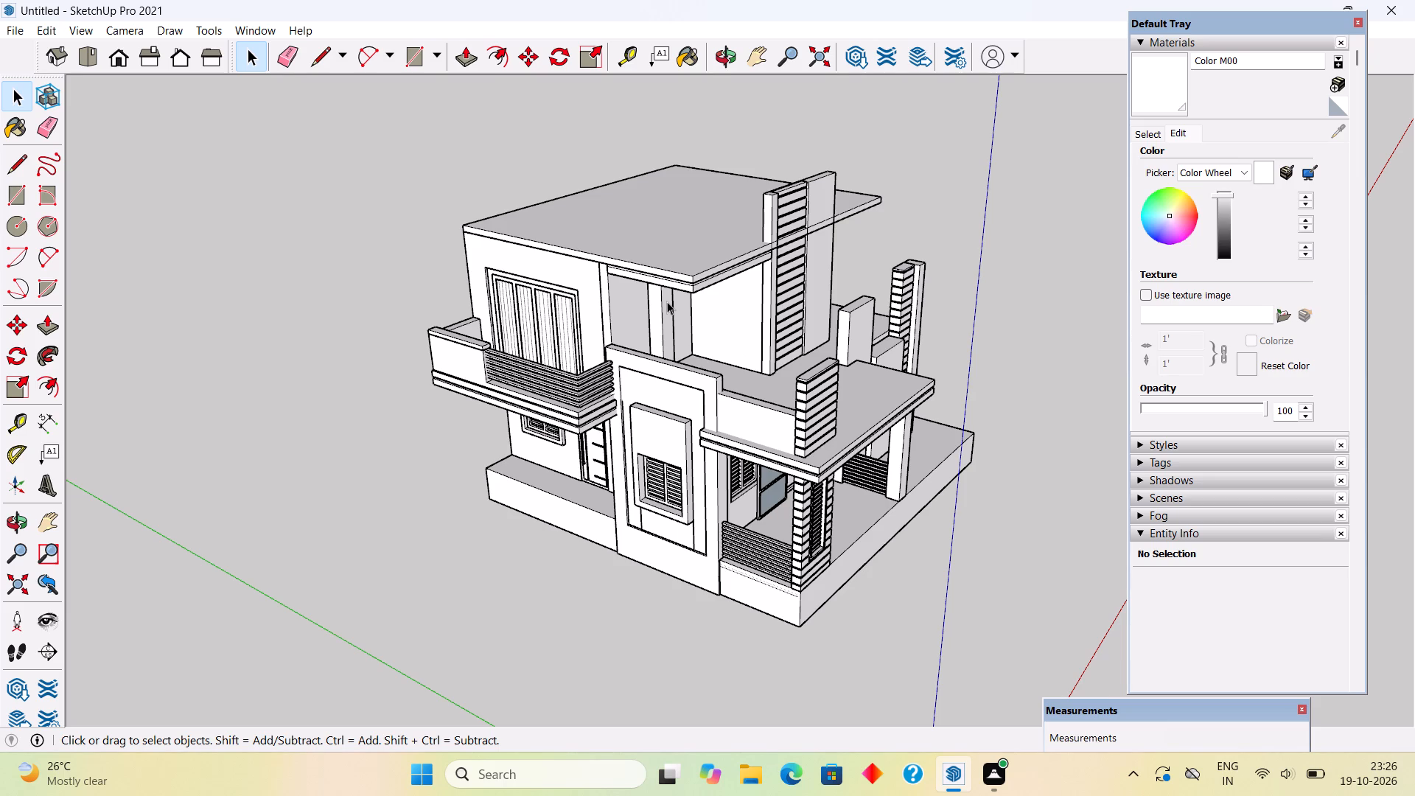
{"action": "scroll", "coordinate": [664, 301], "scroll_direction": "down", "scroll_amount": 4}
{"action": "middle_click_drag", "start_coordinate": [758, 220], "coordinate": [778, 226]}
{"action": "middle_click_drag", "start_coordinate": [676, 287], "coordinate": [988, 225]}
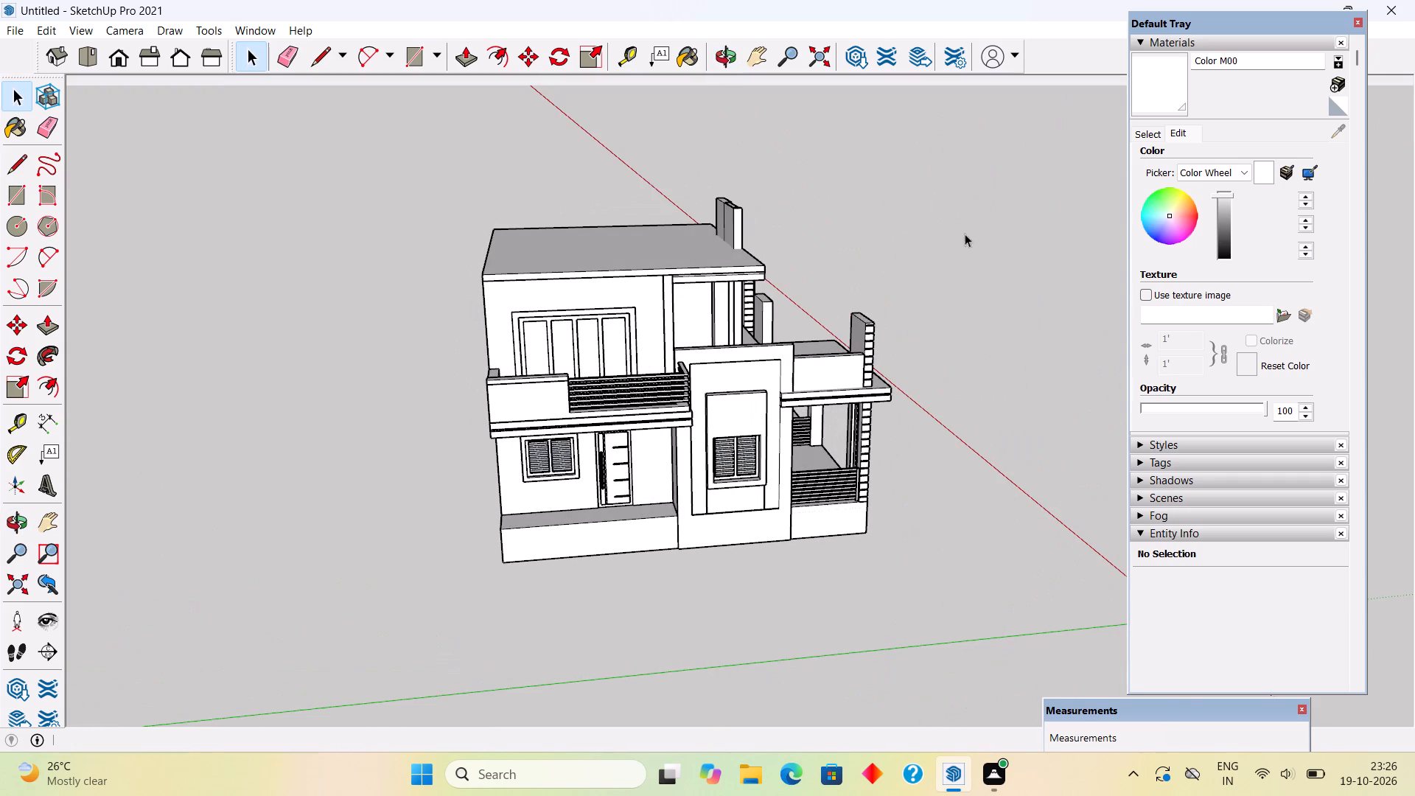
{"action": "scroll", "coordinate": [635, 270], "scroll_direction": "up", "scroll_amount": 2}
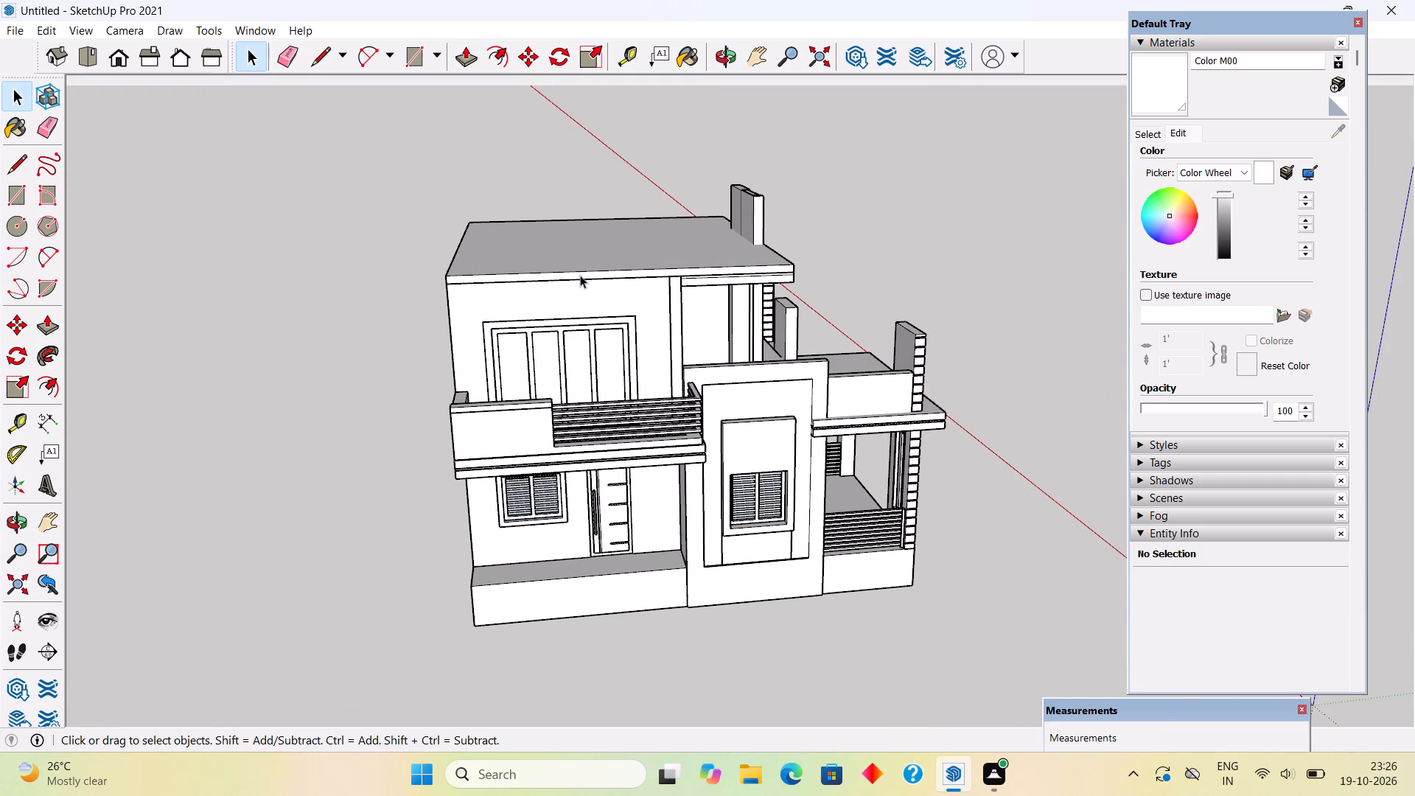
{"action": "left_click", "coordinate": [580, 275]}
{"action": "double_click", "coordinate": [580, 275]}
{"action": "scroll", "coordinate": [683, 273], "scroll_direction": "up", "scroll_amount": 6}
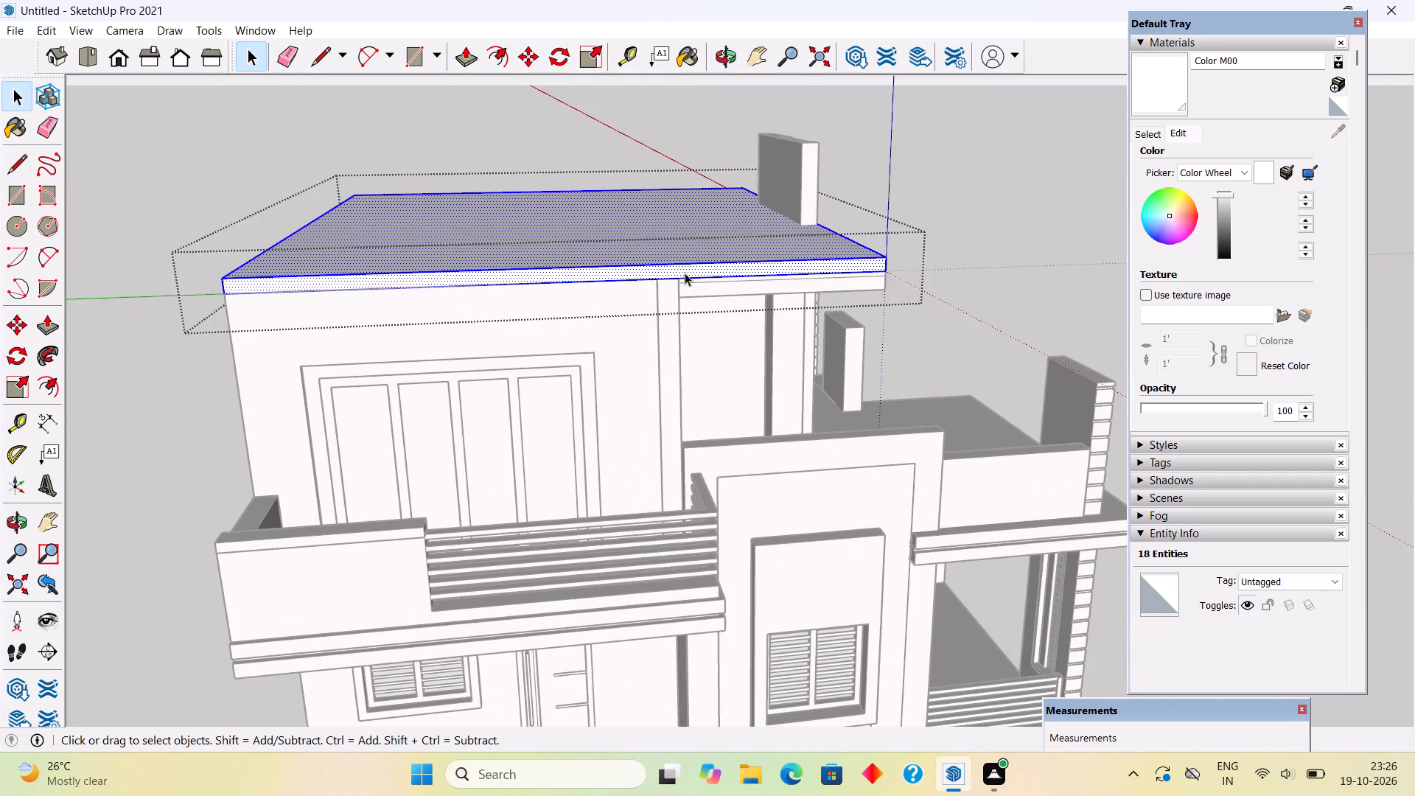
{"action": "scroll", "coordinate": [685, 273], "scroll_direction": "up", "scroll_amount": 2}
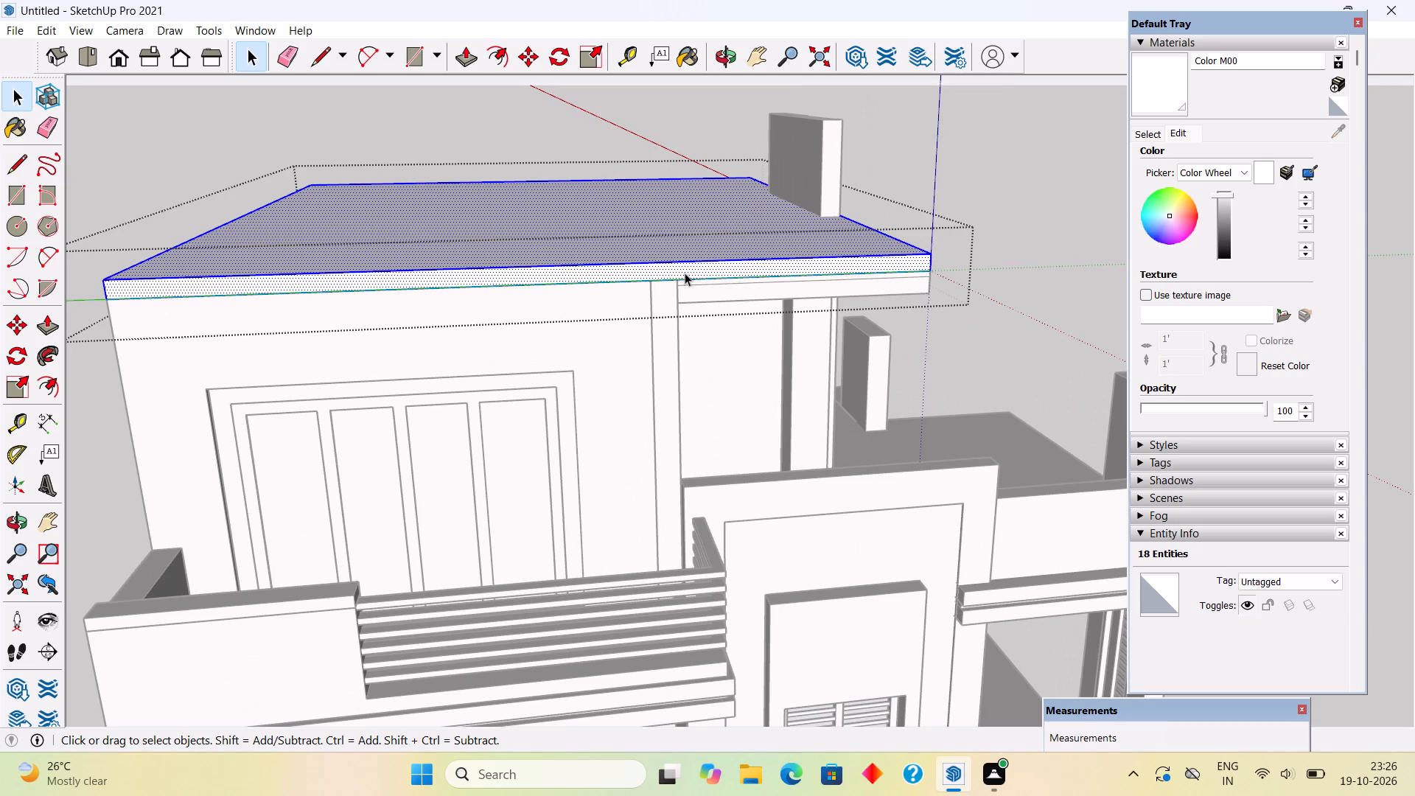
{"action": "middle_click_drag", "start_coordinate": [685, 273], "coordinate": [631, 139]}
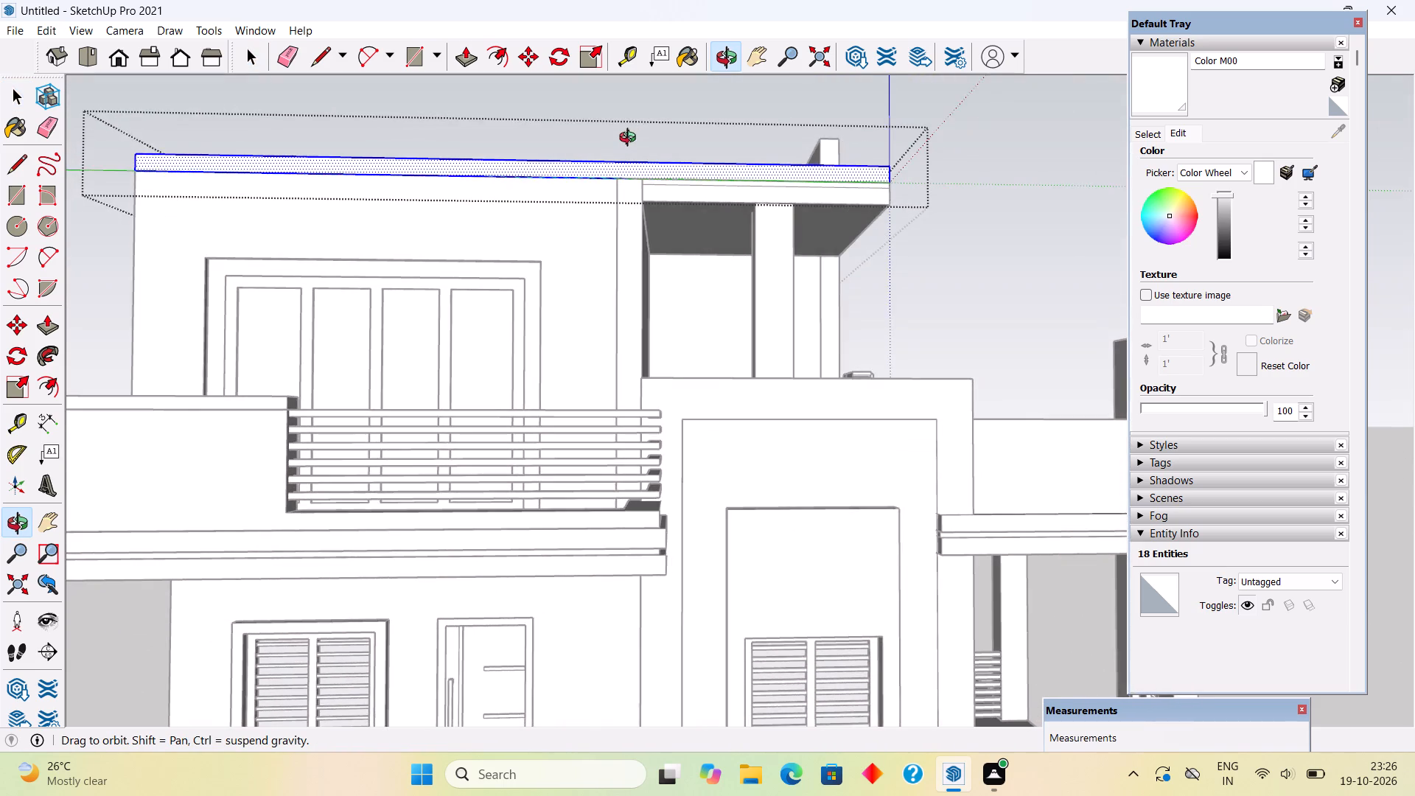
{"action": "middle_click_drag", "start_coordinate": [631, 139], "coordinate": [630, 230]}
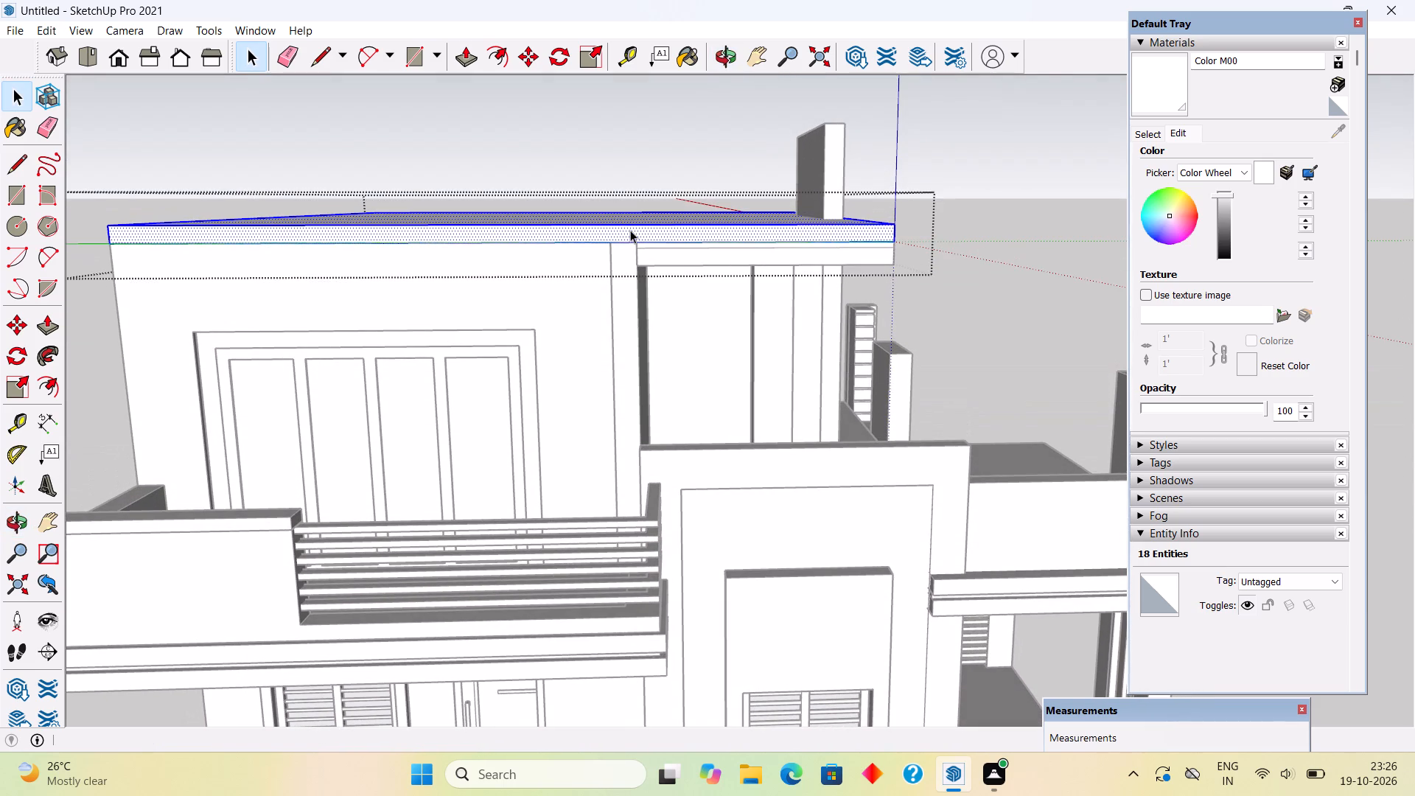
{"action": "key", "text": "l"}
{"action": "left_click", "coordinate": [643, 240]}
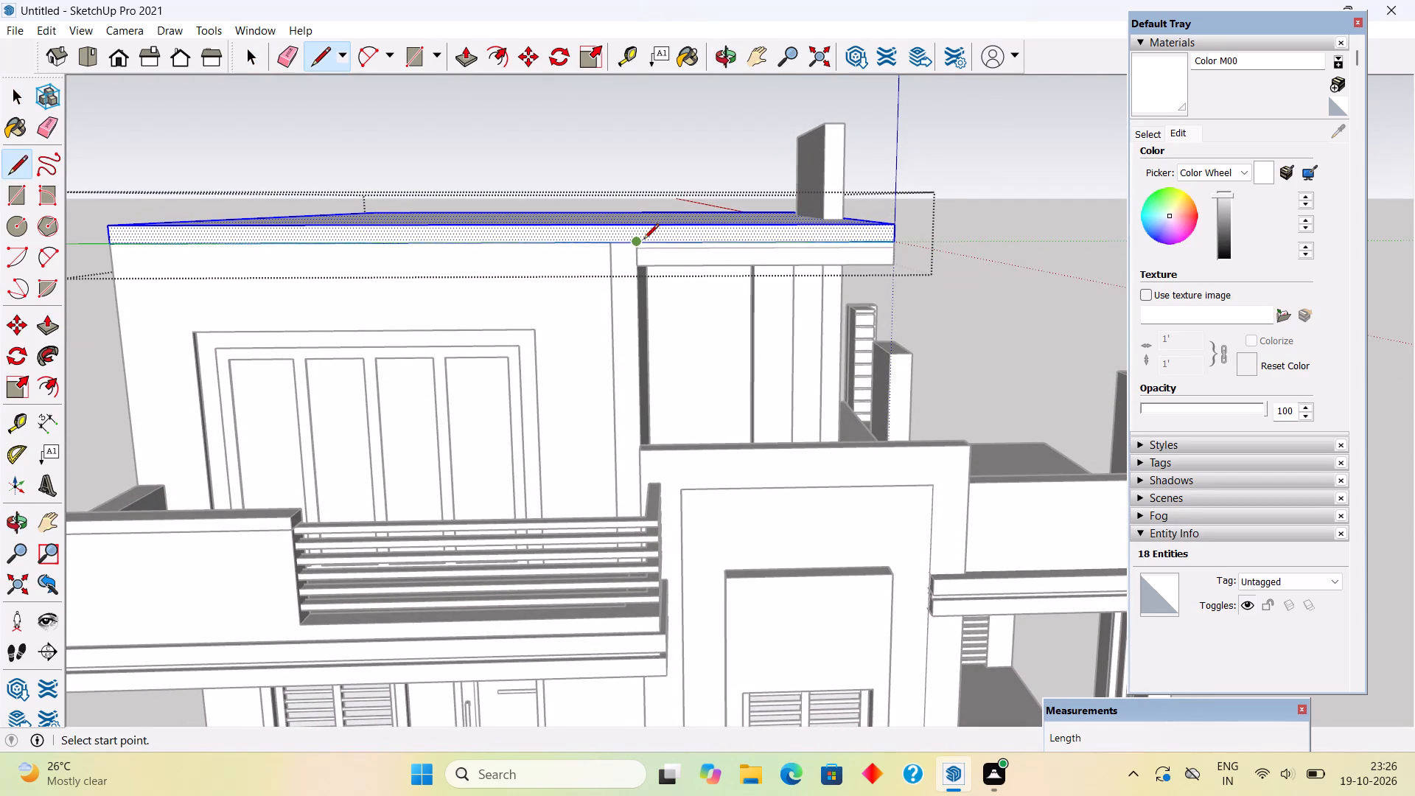
{"action": "left_click", "coordinate": [637, 224]}
{"action": "key", "text": "space"}
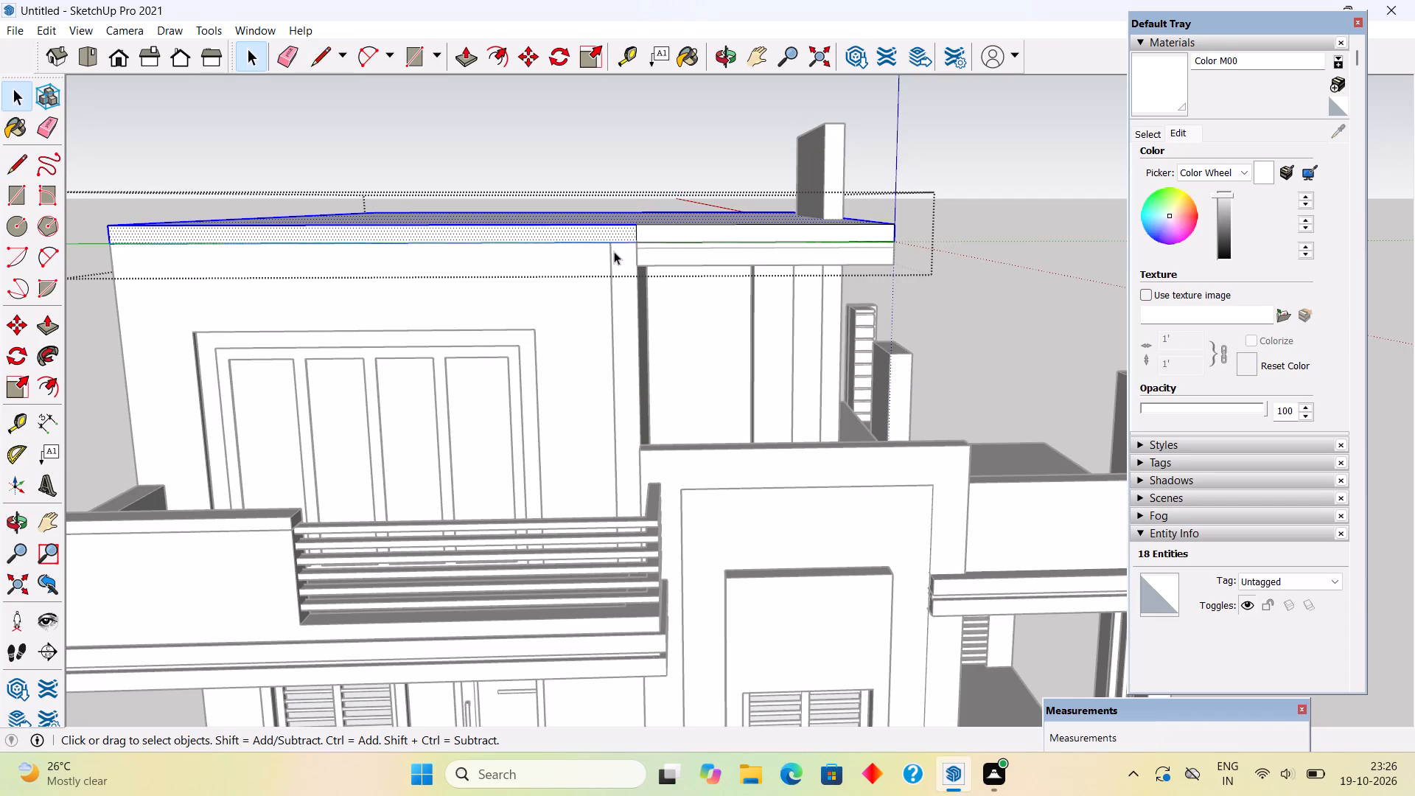
Push/Pull the roof slab's edge face above the balcony room outward 4' 8" over the balcony, and close the group.
{"action": "scroll", "coordinate": [614, 251], "scroll_direction": "down", "scroll_amount": 2}
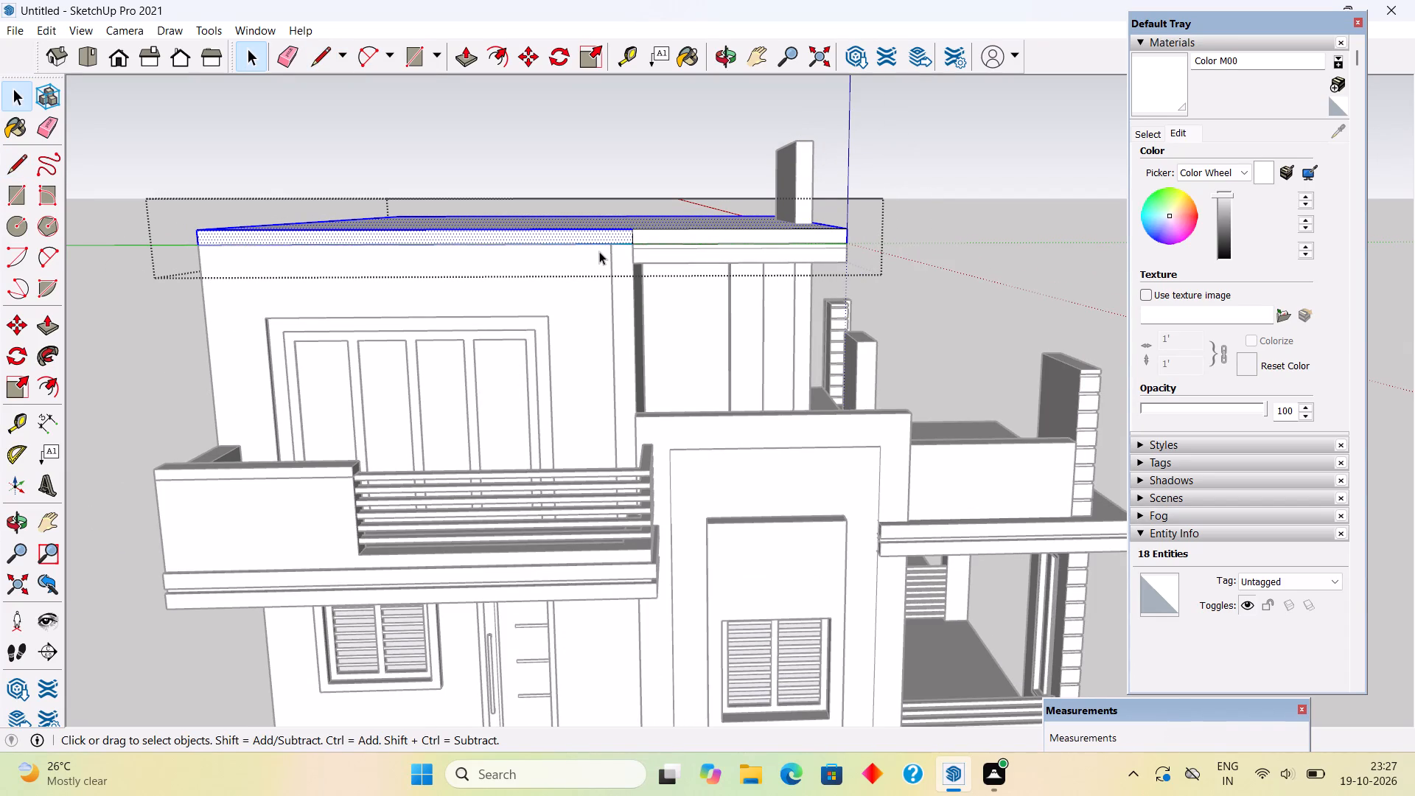
{"action": "key", "text": "p"}
{"action": "left_click", "coordinate": [585, 242]}
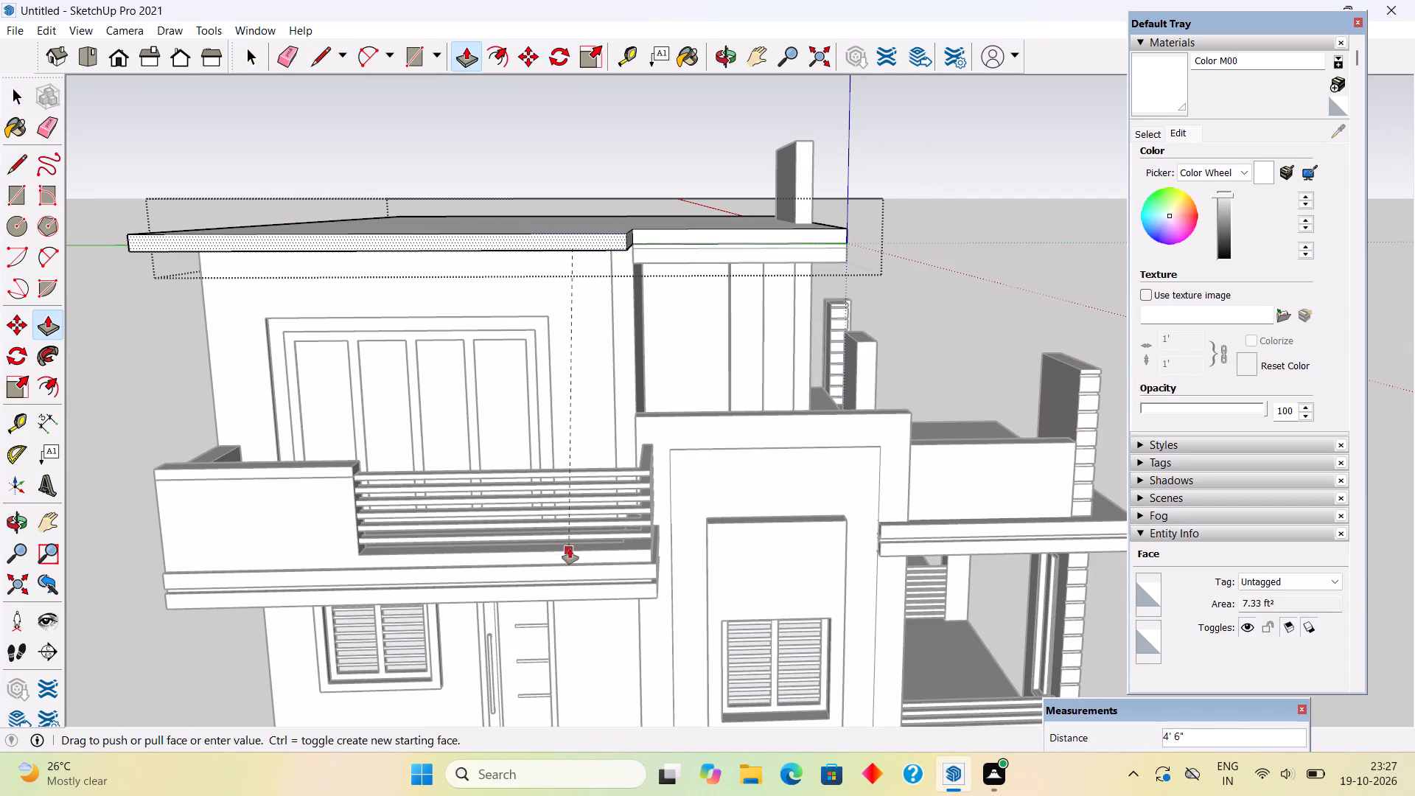
{"action": "left_click", "coordinate": [576, 564]}
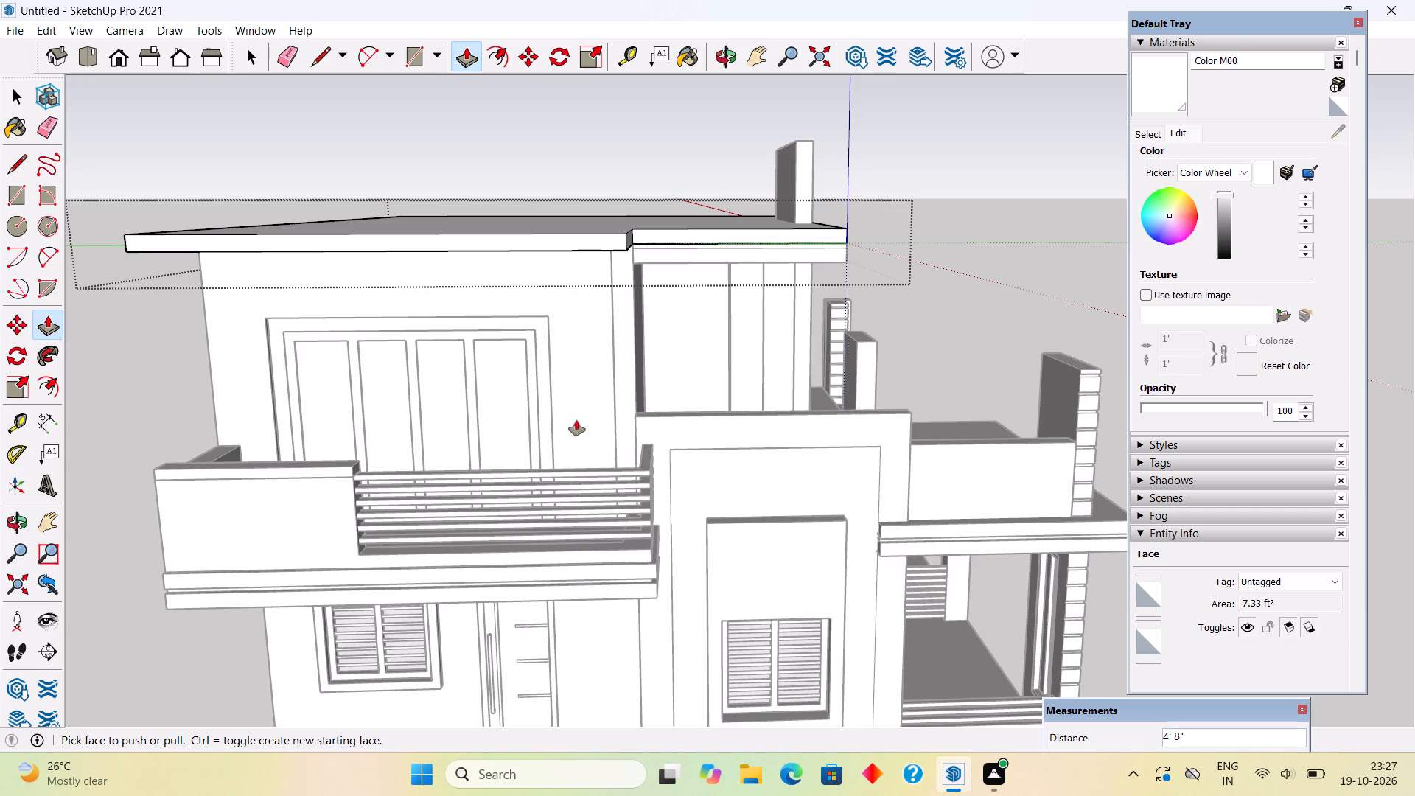
{"action": "key", "text": "space"}
{"action": "left_click", "coordinate": [558, 153]}
Place two guides on the balcony room wall, 2" below the roof slab's underside and another 6" below that.
{"action": "middle_click_drag", "start_coordinate": [567, 328], "coordinate": [601, 226]}
{"action": "scroll", "coordinate": [601, 226], "scroll_direction": "up", "scroll_amount": 2}
{"action": "key", "text": "t"}
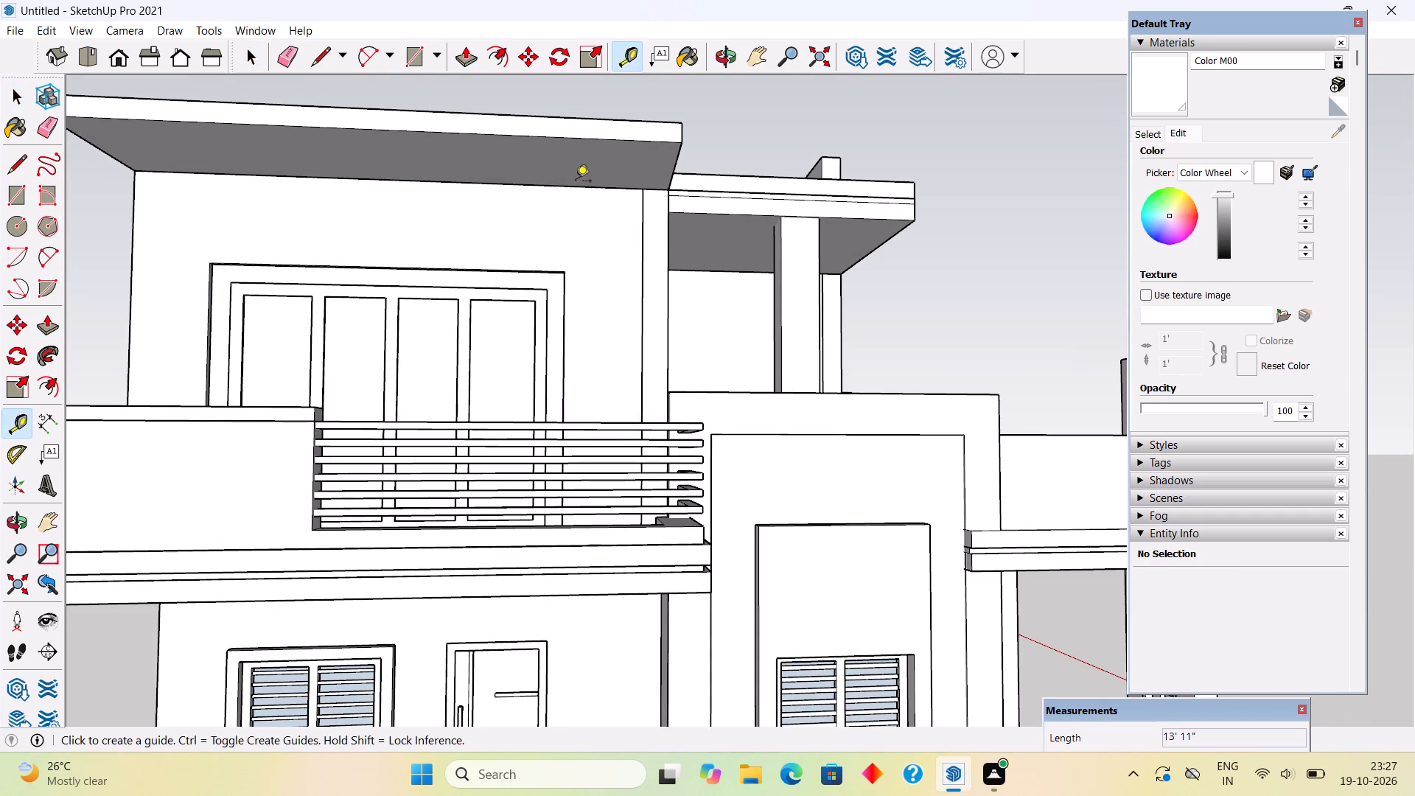
{"action": "left_click", "coordinate": [554, 184]}
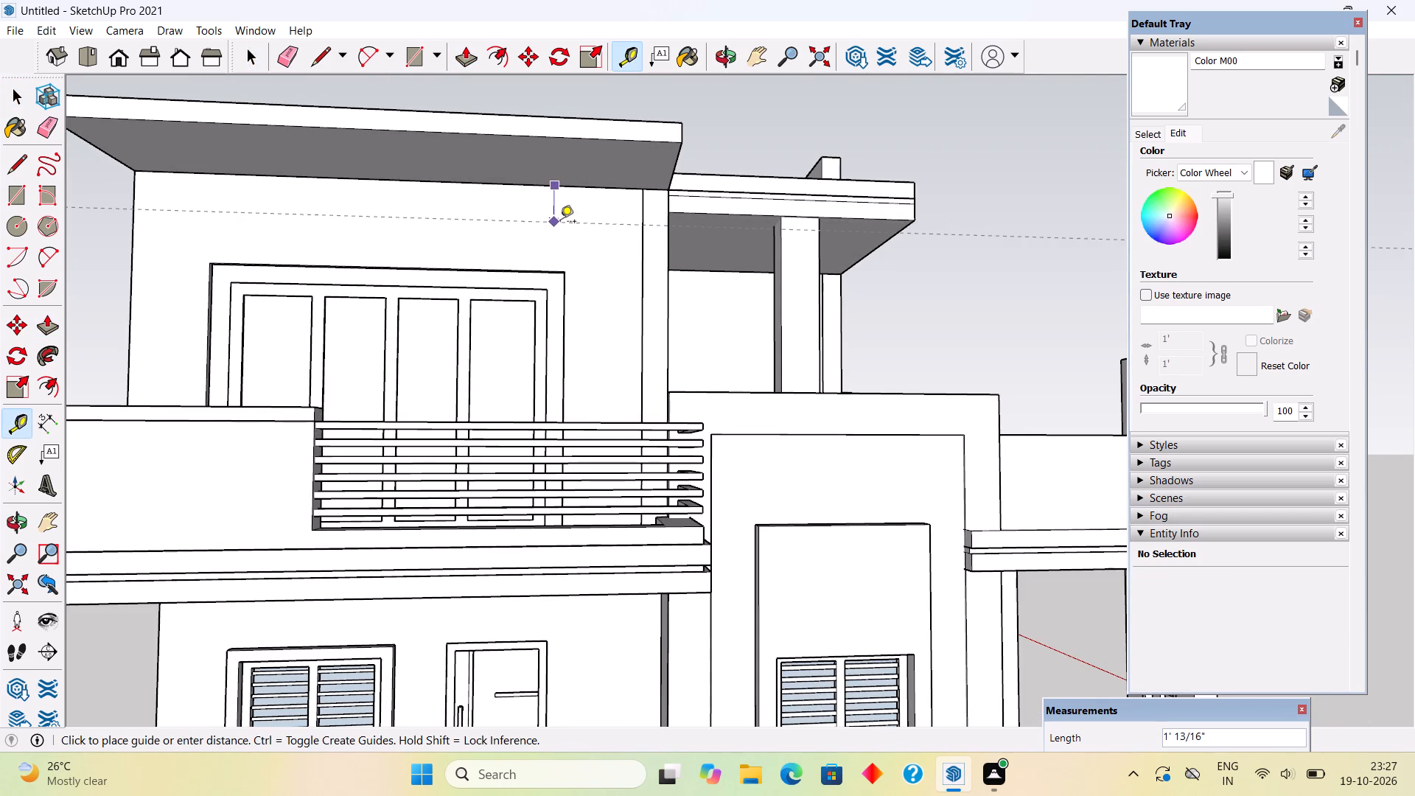
{"action": "key", "text": "space"}
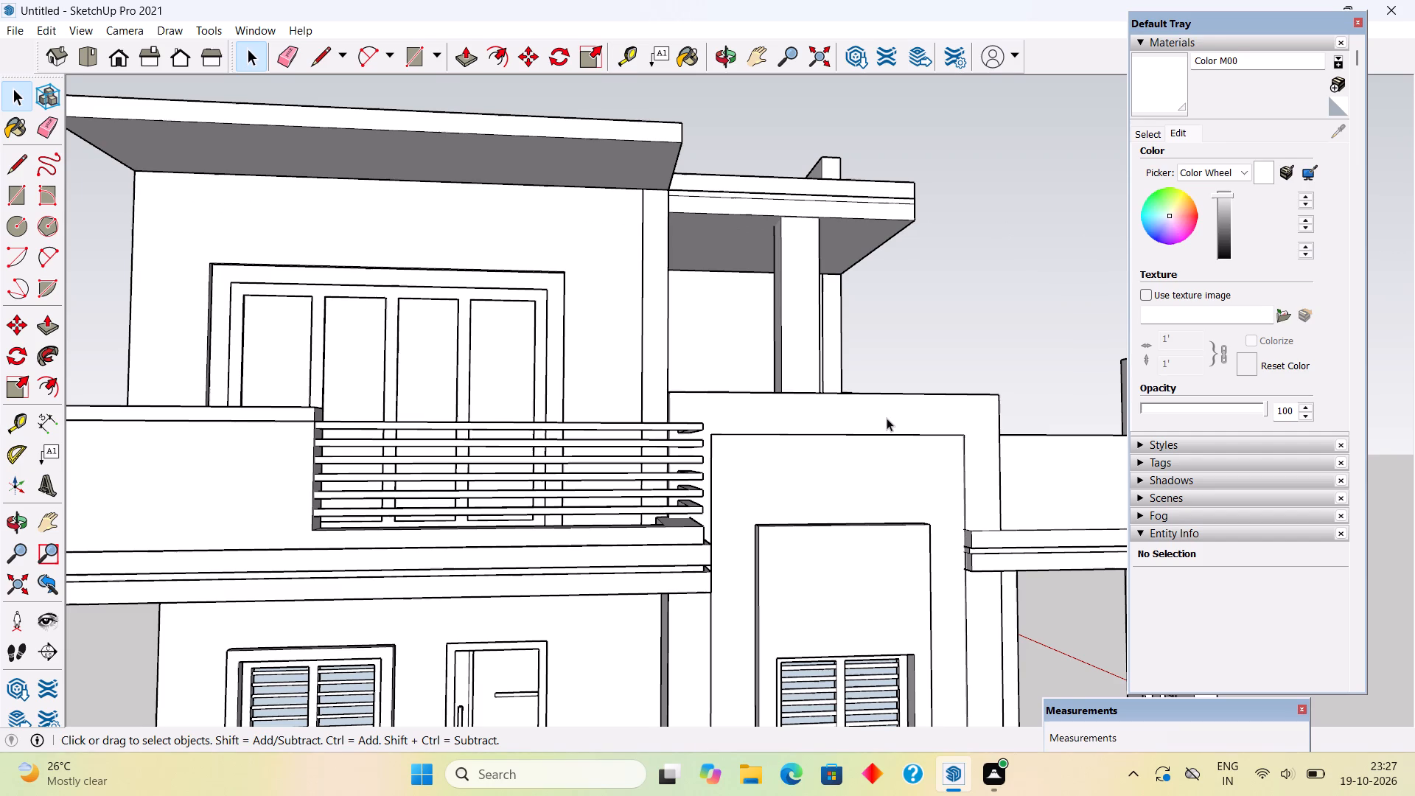
{"action": "key", "text": "t"}
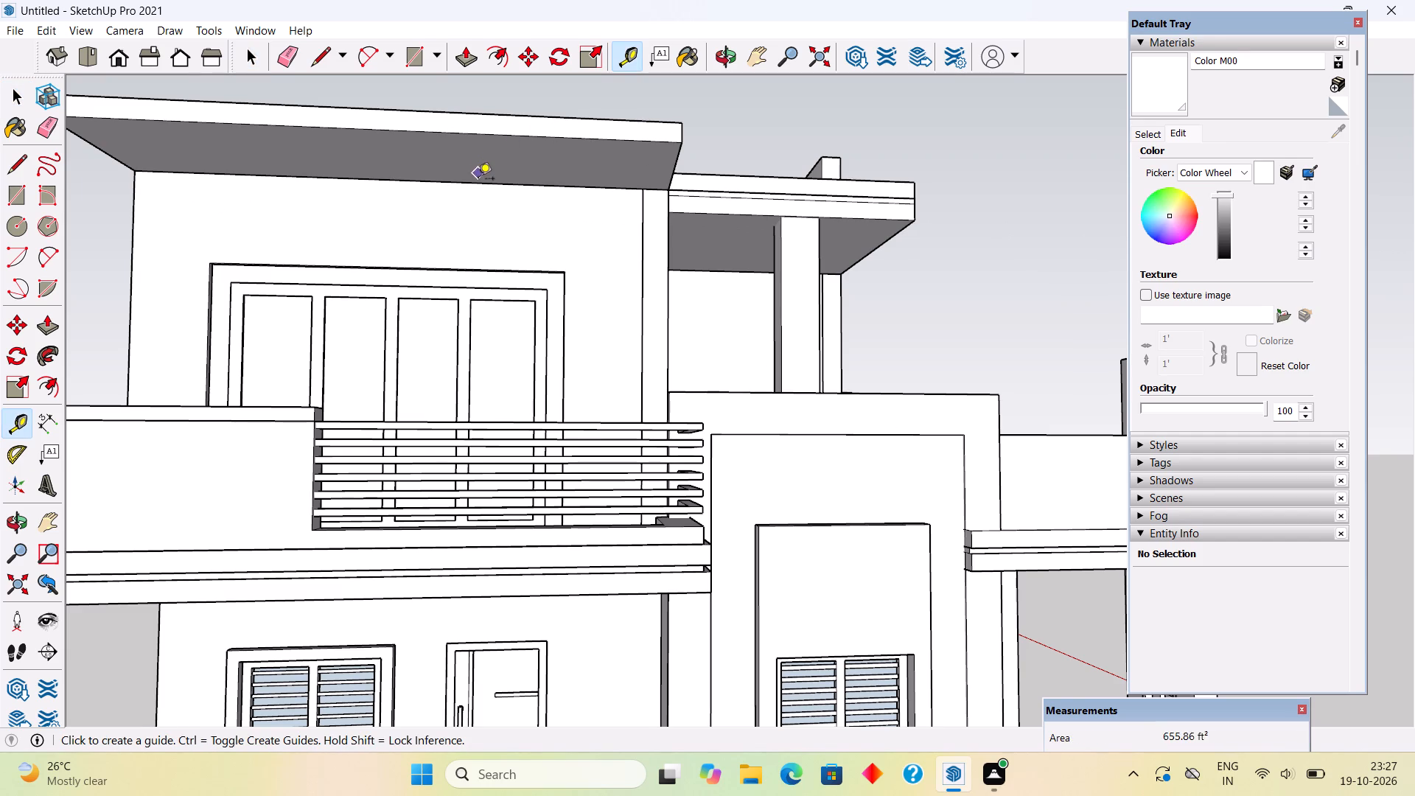
{"action": "left_click", "coordinate": [478, 185]}
{"action": "type", "text": "2\""}
{"action": "key", "text": "Return"}
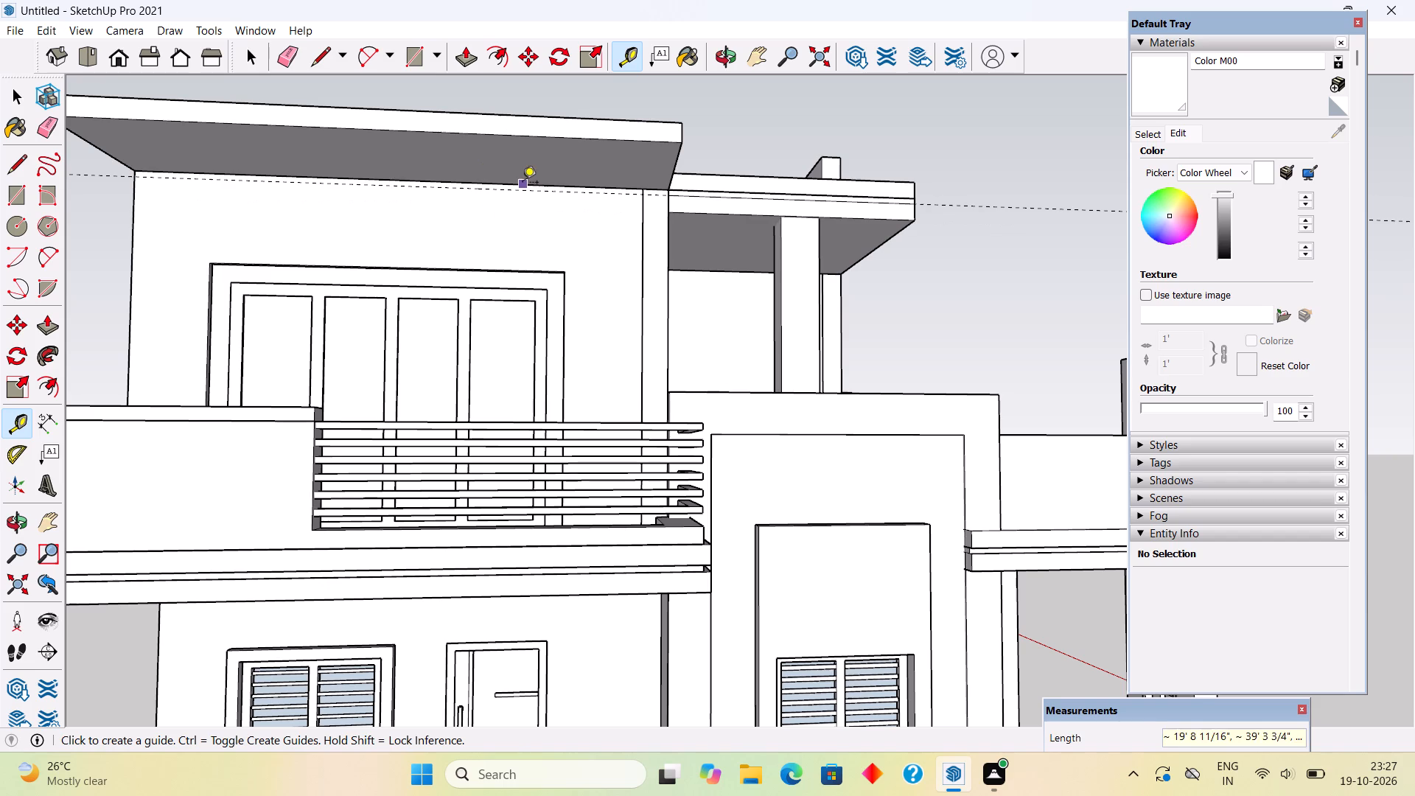
{"action": "left_click", "coordinate": [499, 191]}
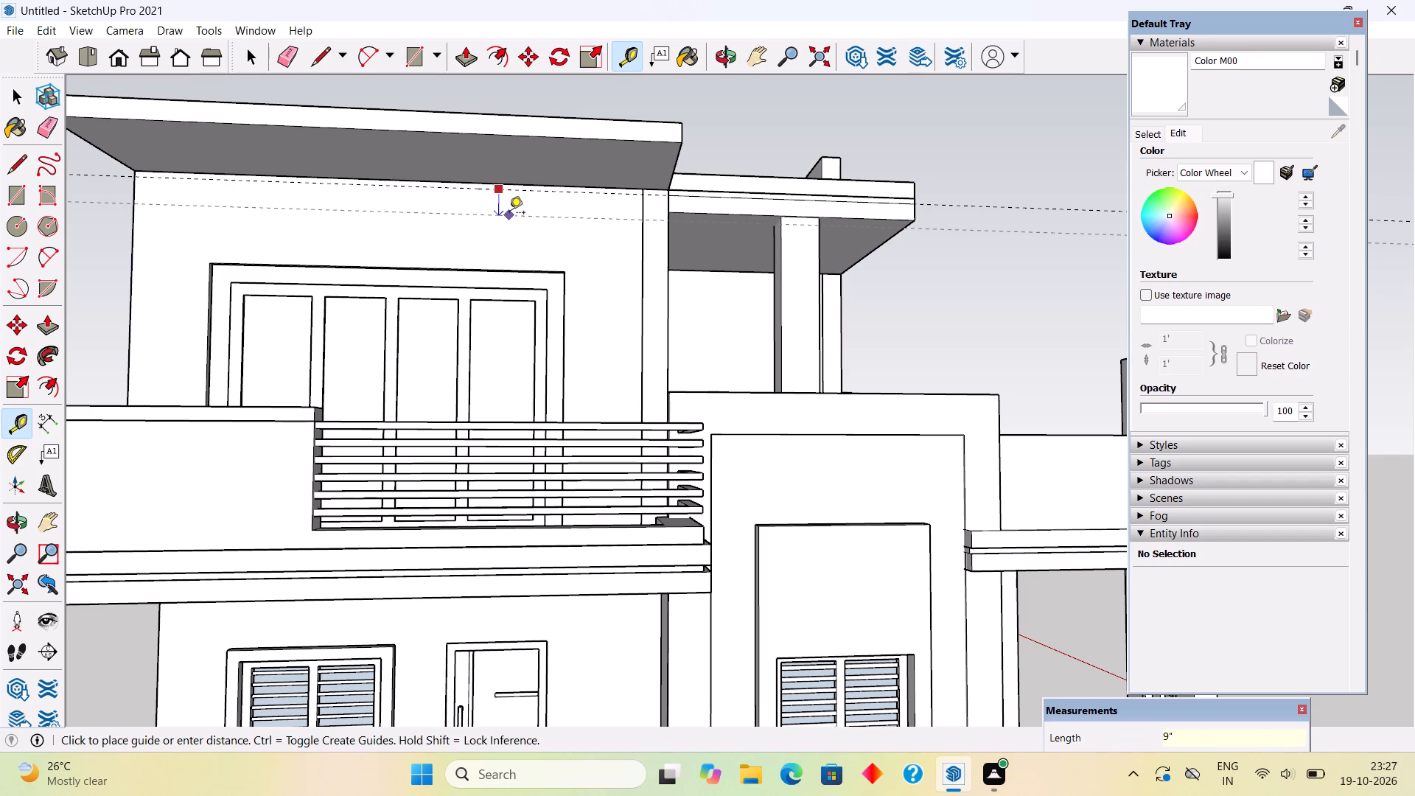
{"action": "type", "text": "6\""}
{"action": "key", "text": "Return"}
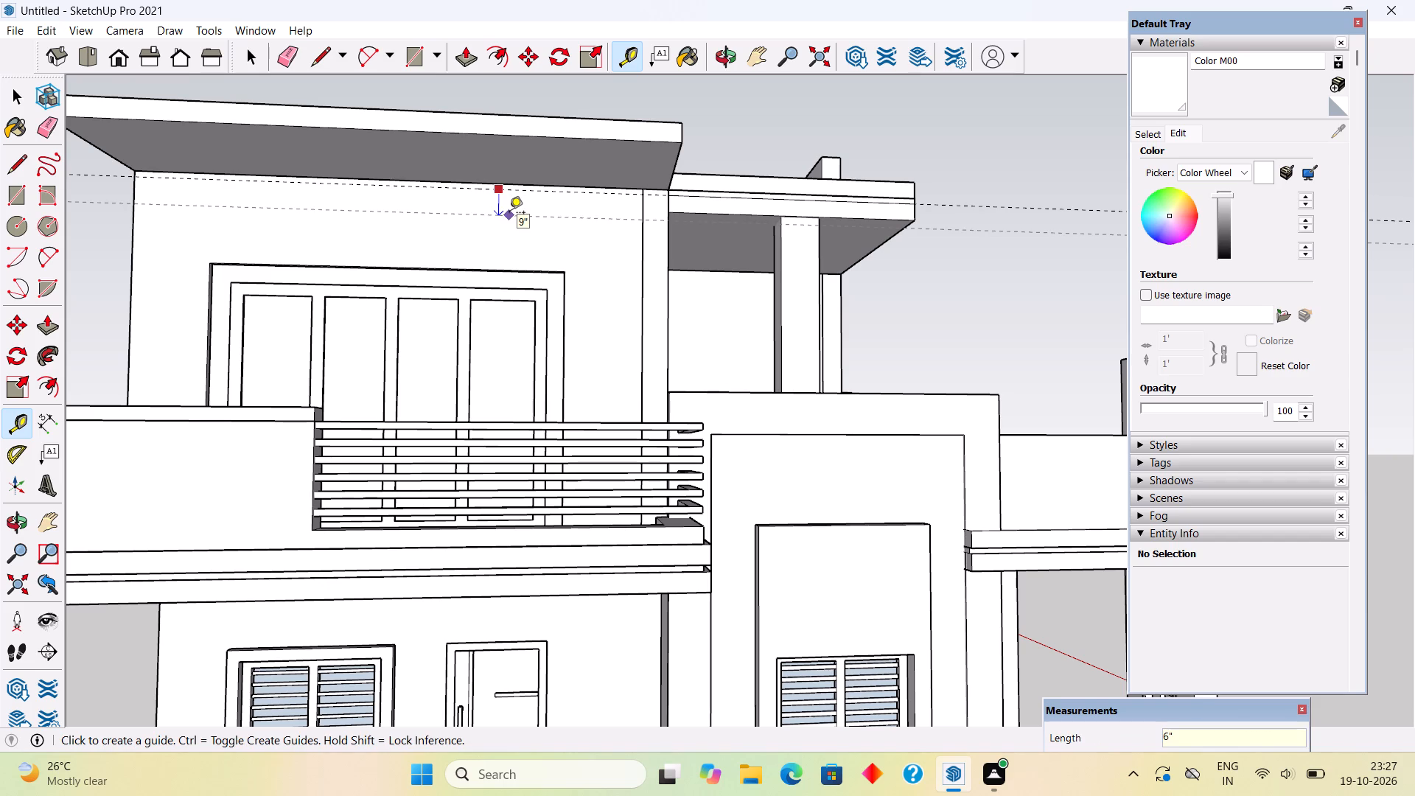
Draw a 6" by 14' 8" rectangle between the guides across the balcony room wall and Push/Pull it out 4' 8" to the slab edge.
{"action": "key", "text": "r"}
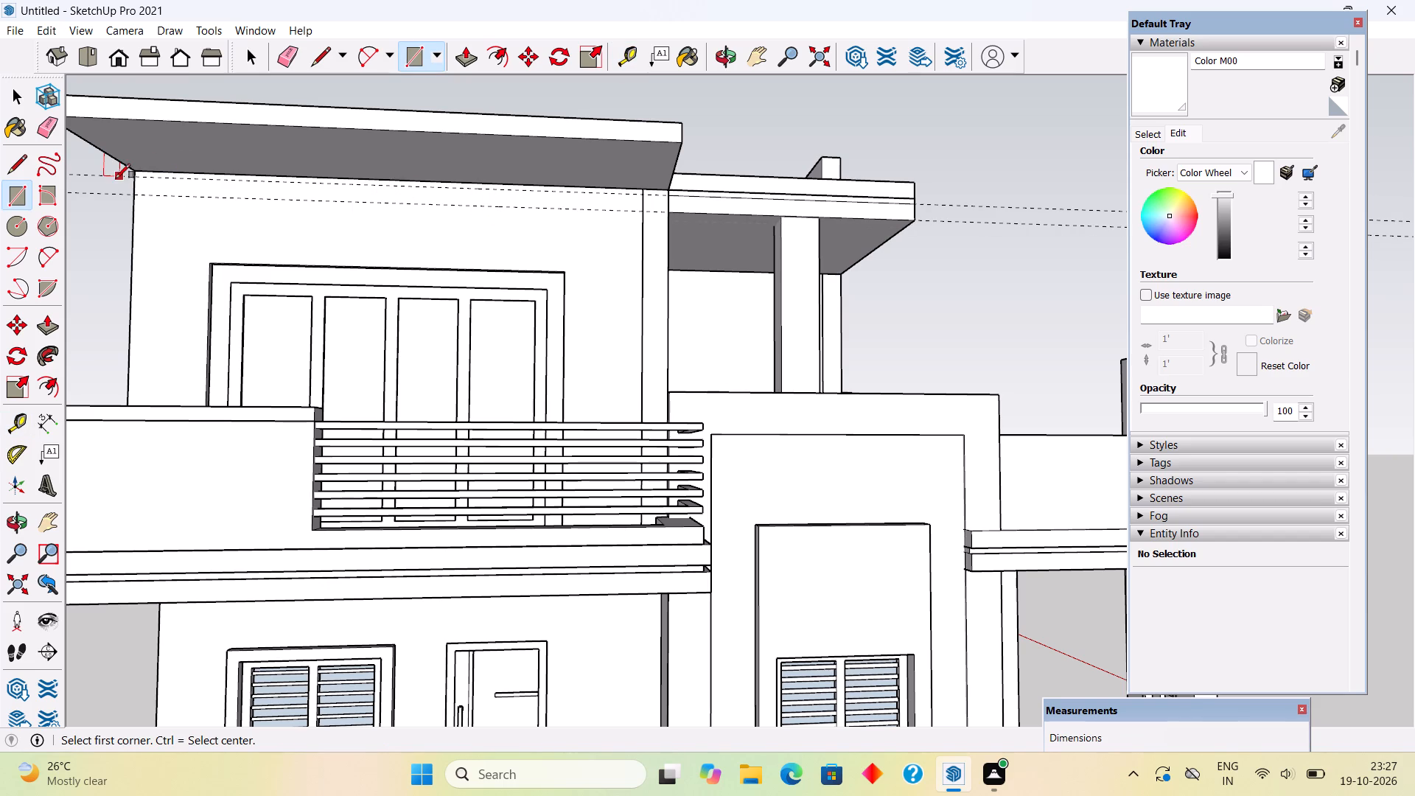
{"action": "left_click", "coordinate": [135, 181]}
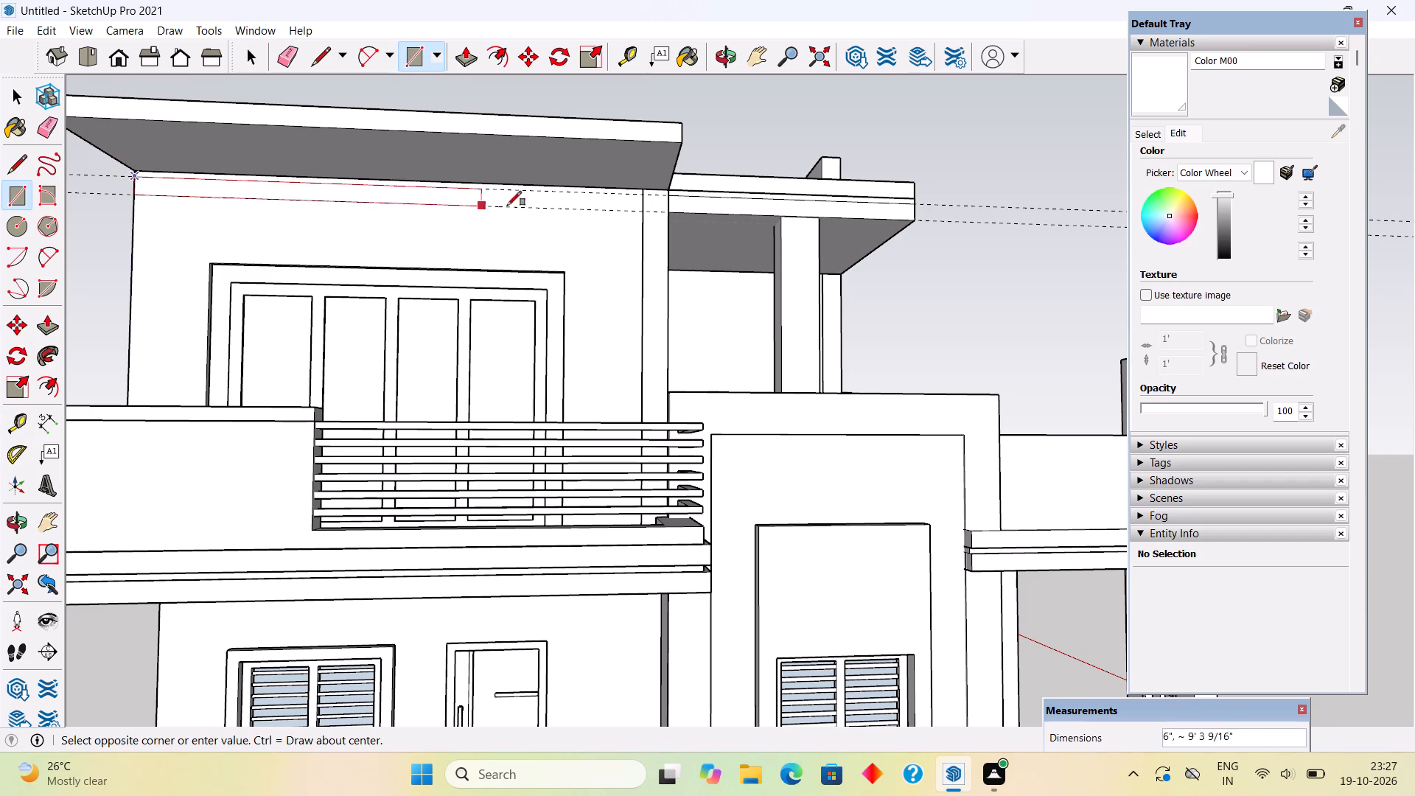
{"action": "left_click", "coordinate": [671, 212]}
{"action": "key", "text": "p"}
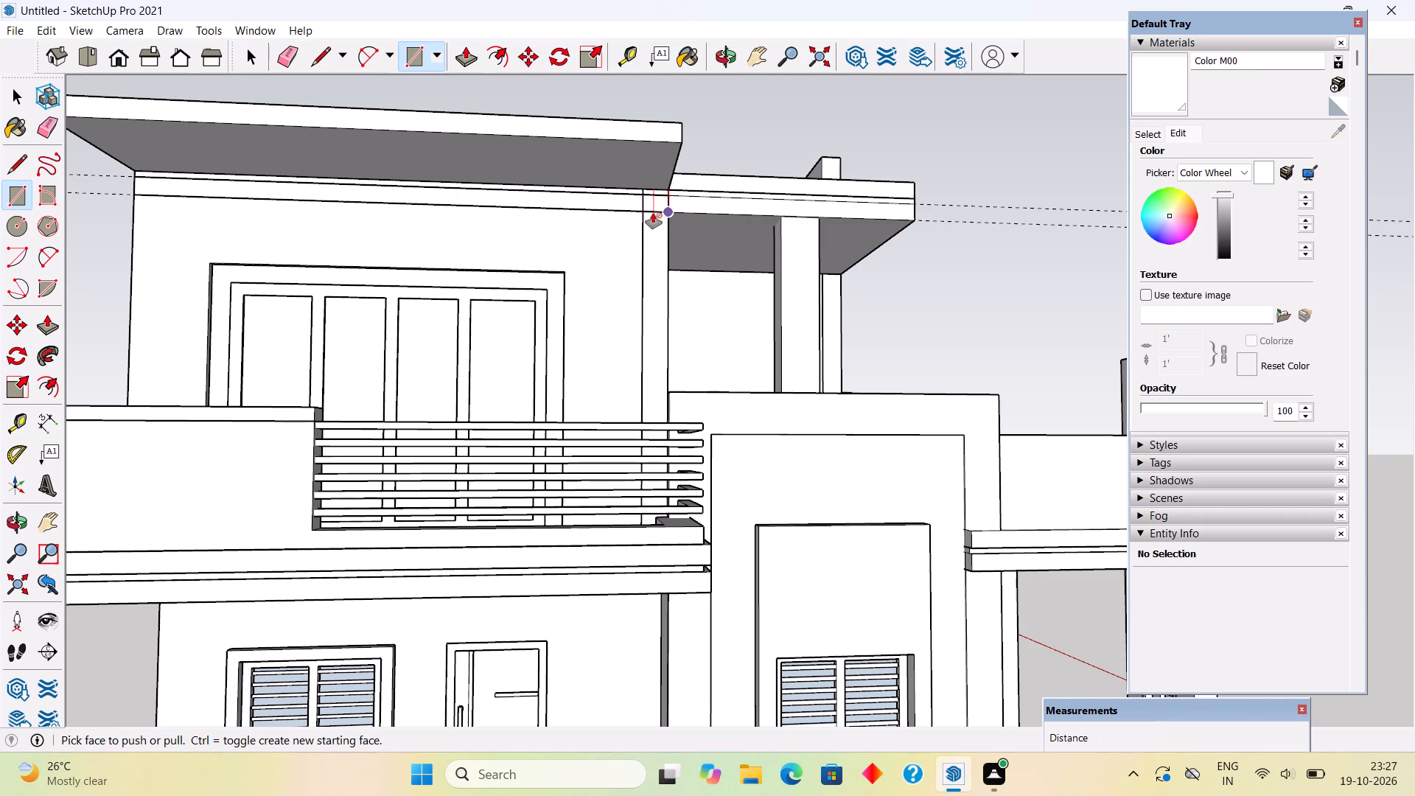
{"action": "left_click", "coordinate": [632, 199]}
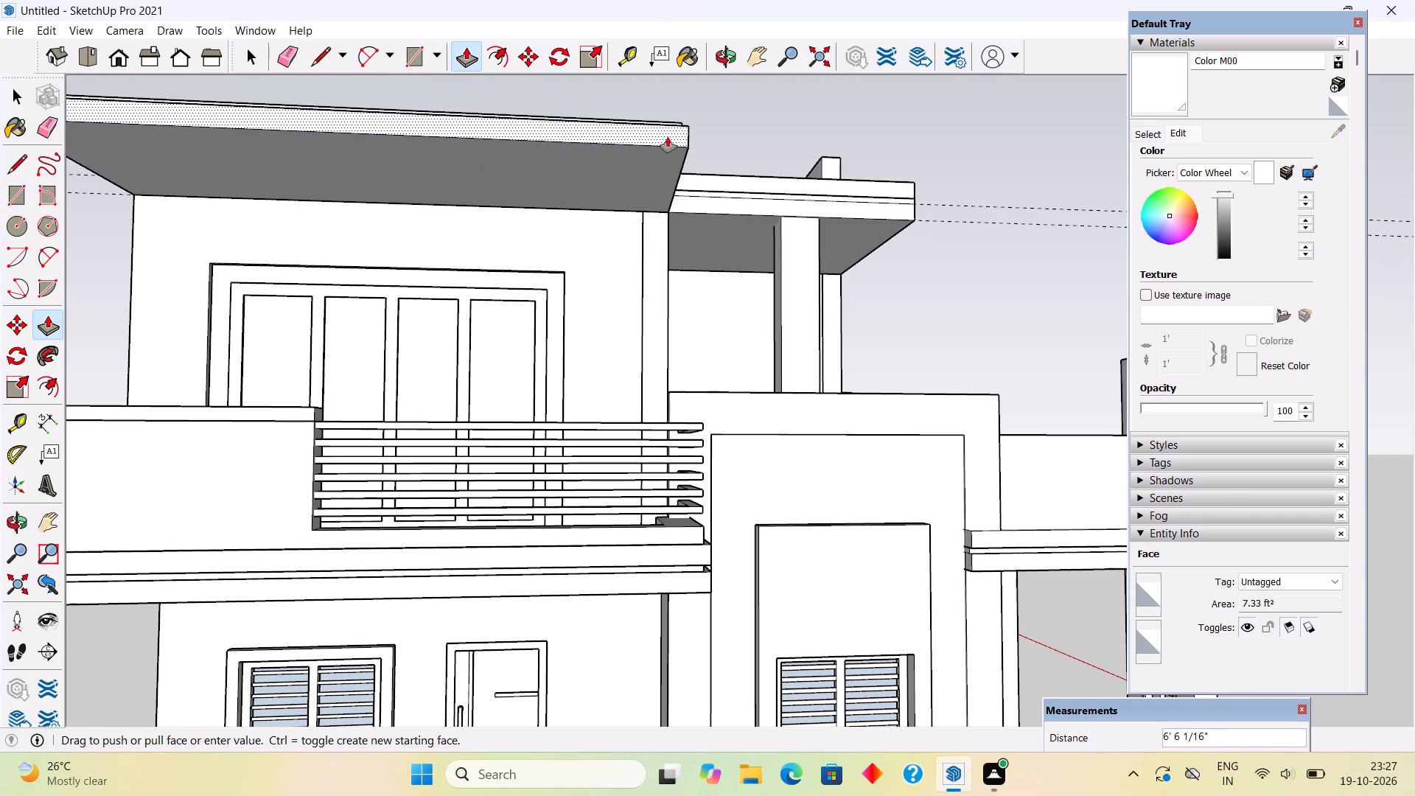
{"action": "middle_click_drag", "start_coordinate": [707, 138], "coordinate": [398, 332]}
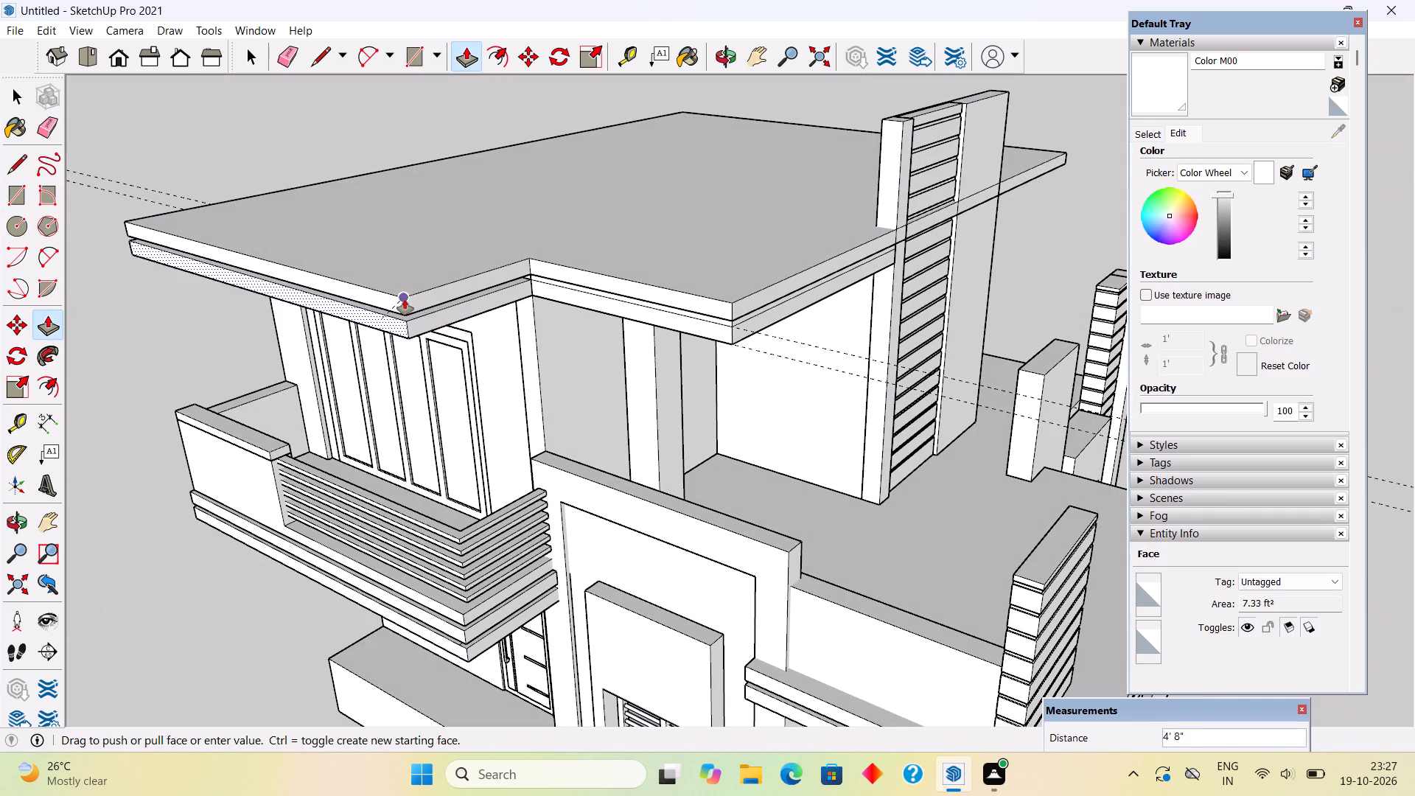
{"action": "left_click", "coordinate": [405, 299]}
Make the new band under the roof slab extension a group.
{"action": "key", "text": "space"}
{"action": "triple_click", "coordinate": [412, 329]}
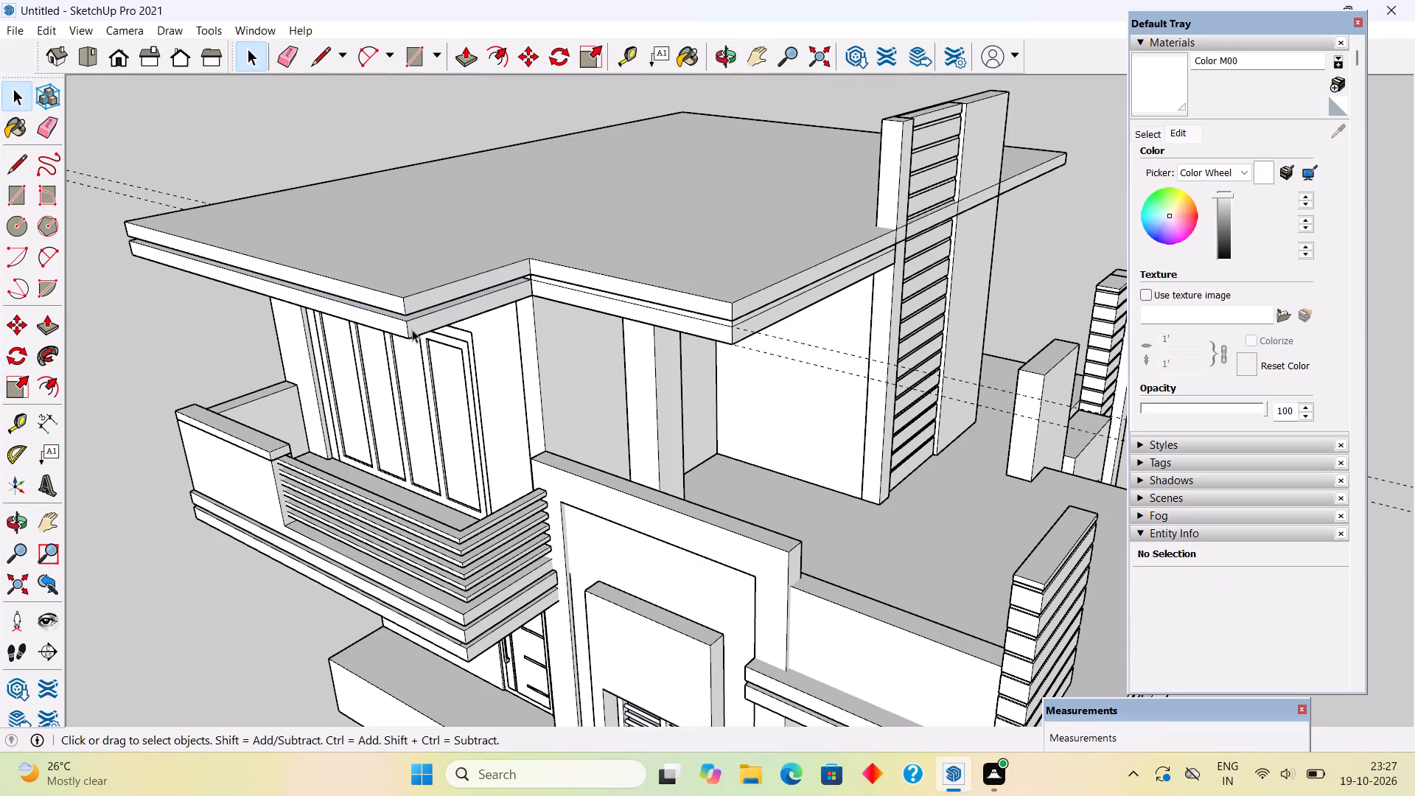
{"action": "right_click", "coordinate": [412, 329]}
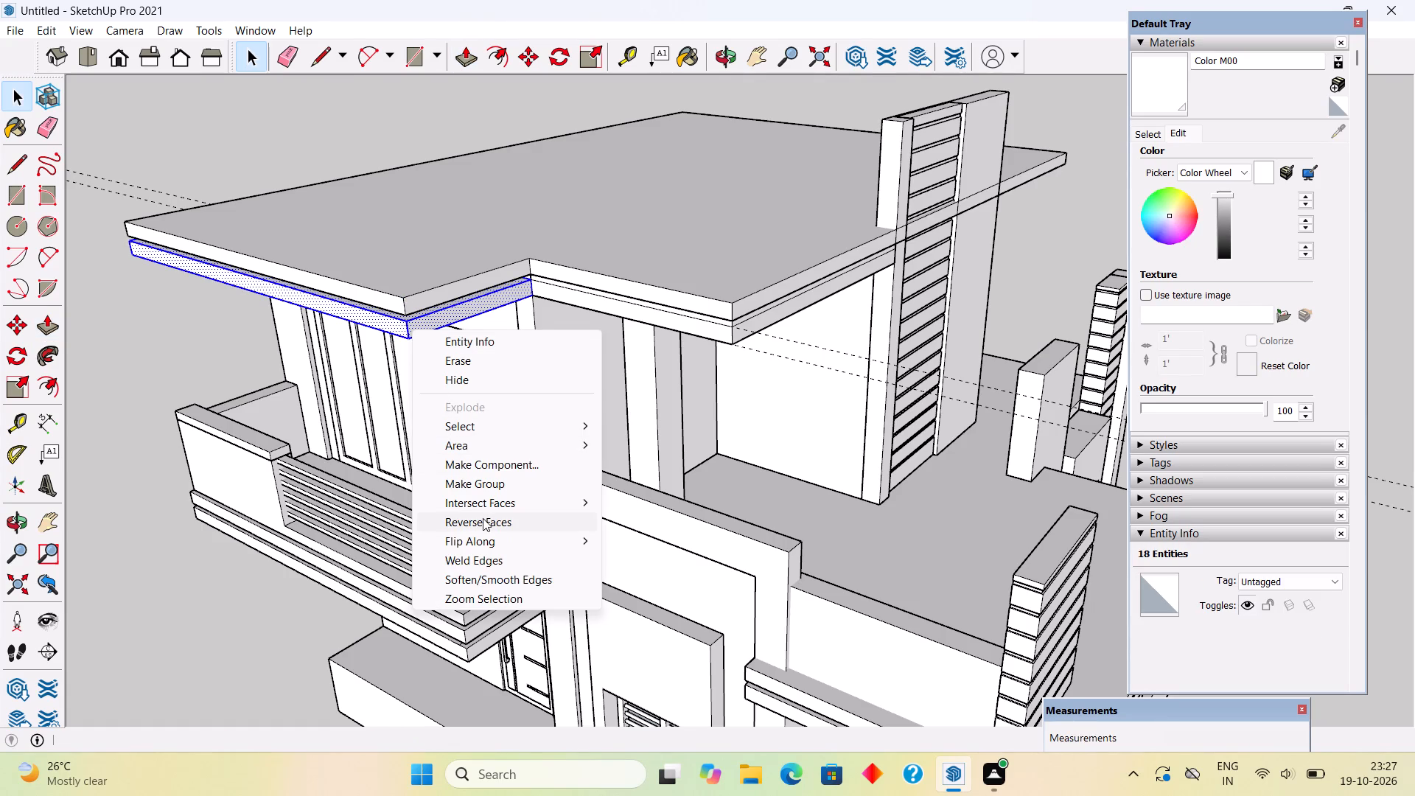
{"action": "left_click", "coordinate": [486, 489]}
Inside the band group, Push/Pull the top face up 2" to meet the roof slab's underside.
{"action": "scroll", "coordinate": [403, 316], "scroll_direction": "up", "scroll_amount": 6}
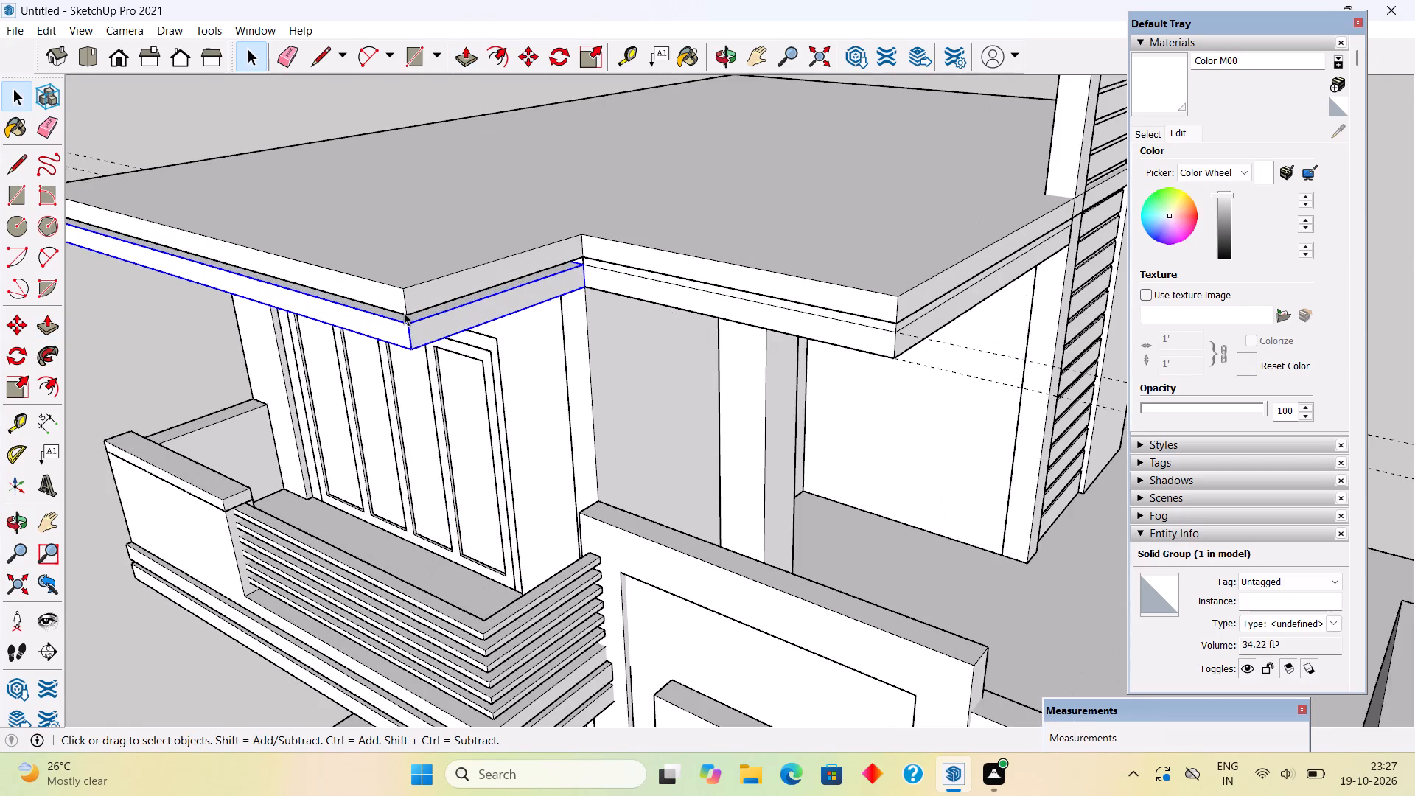
{"action": "scroll", "coordinate": [404, 313], "scroll_direction": "up", "scroll_amount": 15}
{"action": "left_click", "coordinate": [427, 346]}
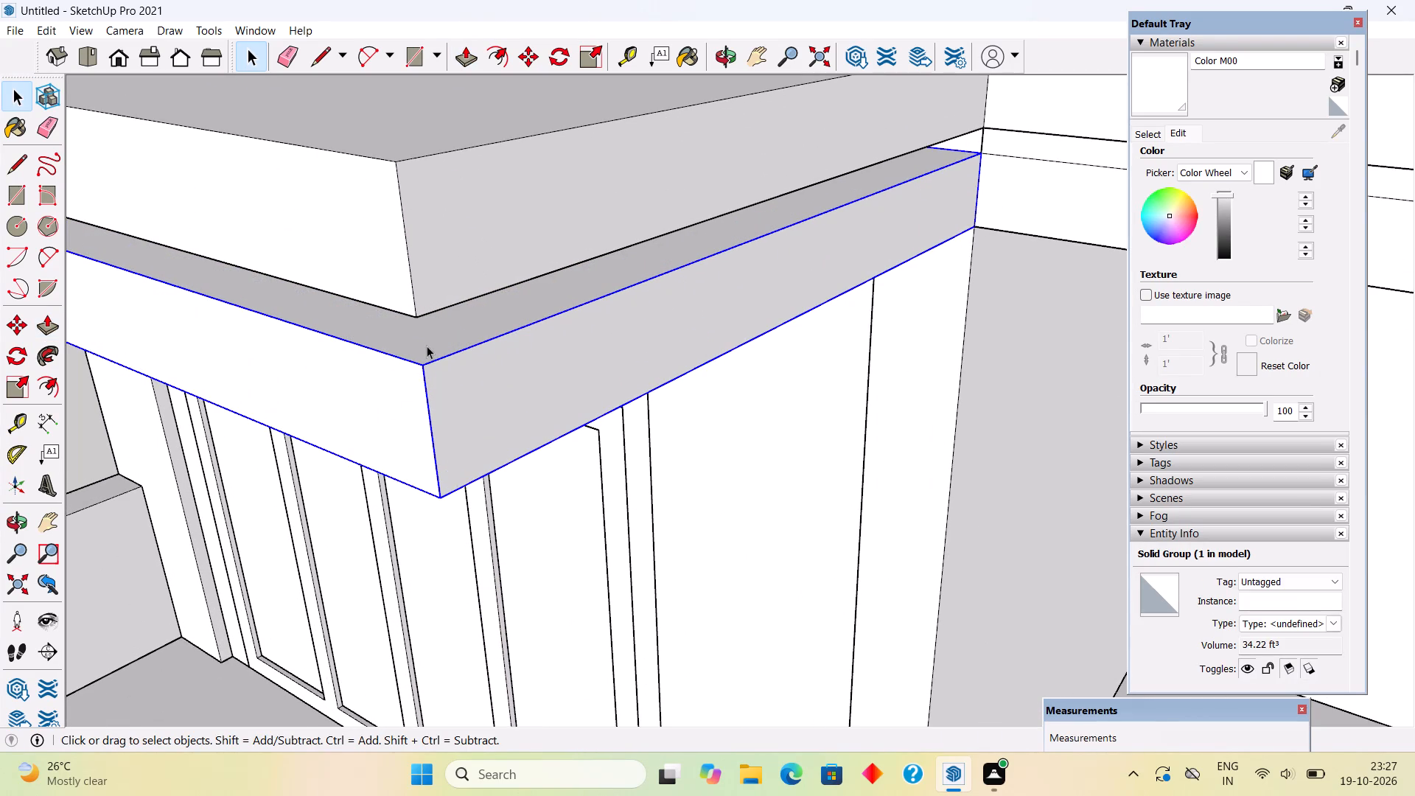
{"action": "triple_click", "coordinate": [428, 343]}
{"action": "key", "text": "p"}
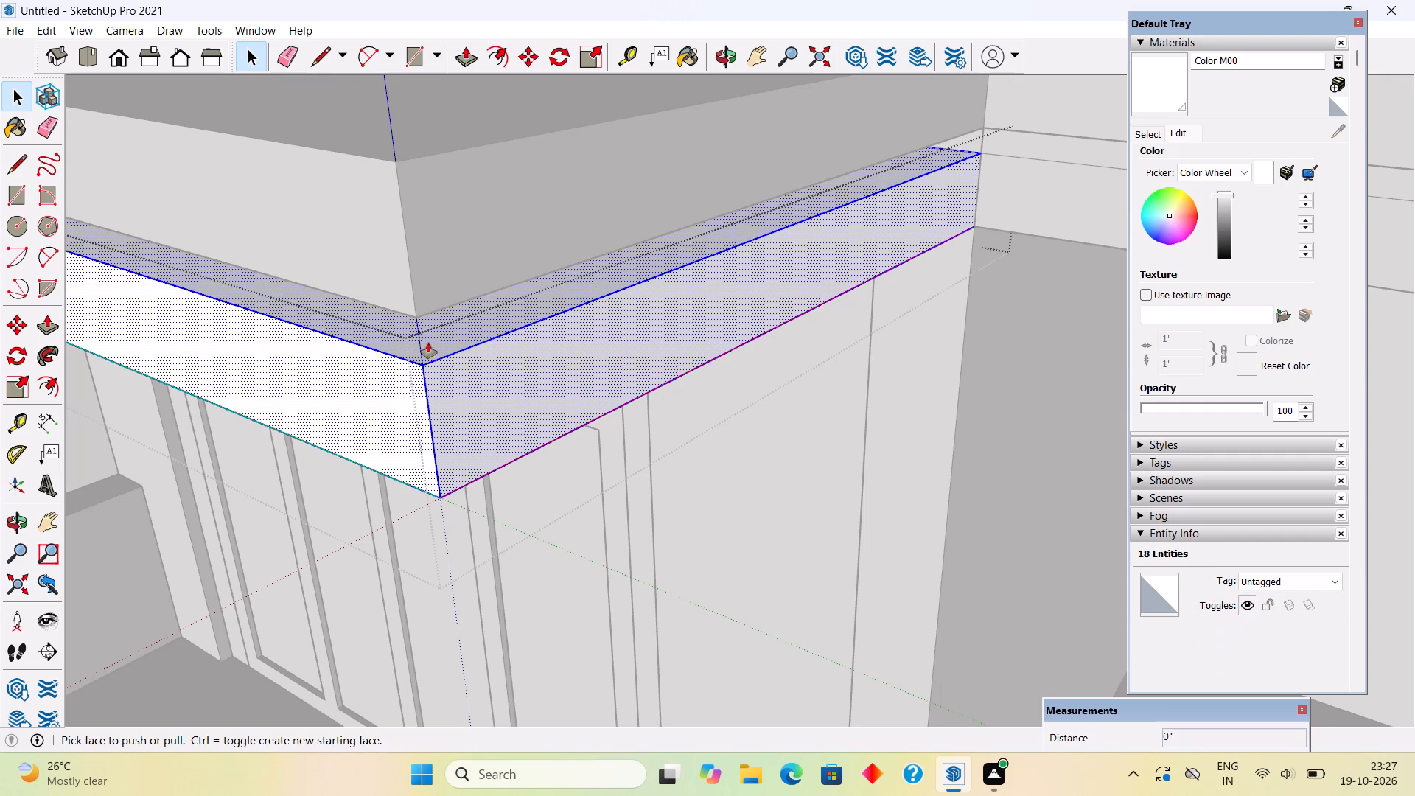
{"action": "left_click", "coordinate": [433, 341]}
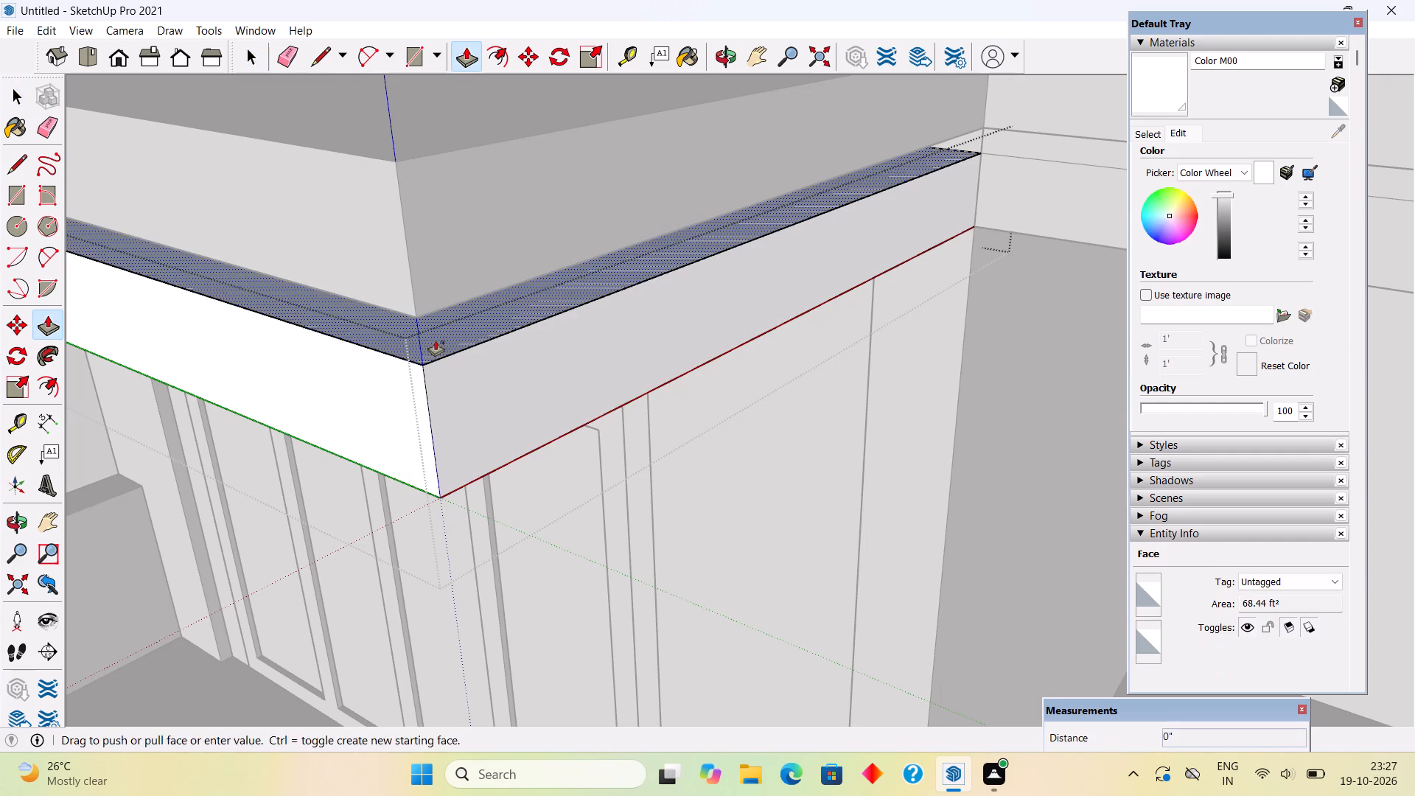
{"action": "left_click", "coordinate": [463, 335]}
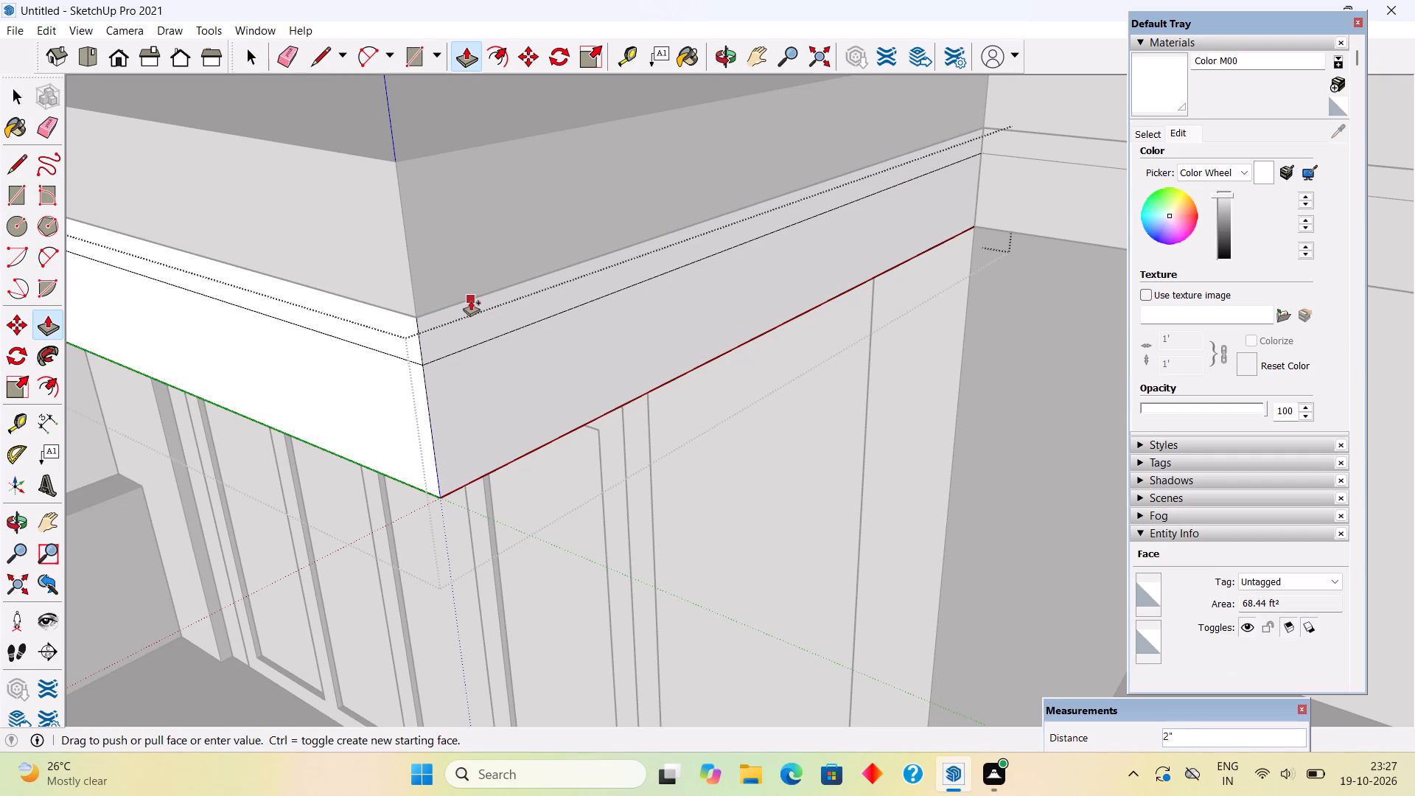
{"action": "left_click", "coordinate": [471, 301]}
{"action": "key", "text": "space"}
Push/Pull the band's 6" high front face above the balcony outward 2", keeping the 2" strip above it recessed.
{"action": "scroll", "coordinate": [471, 301], "scroll_direction": "down", "scroll_amount": 10}
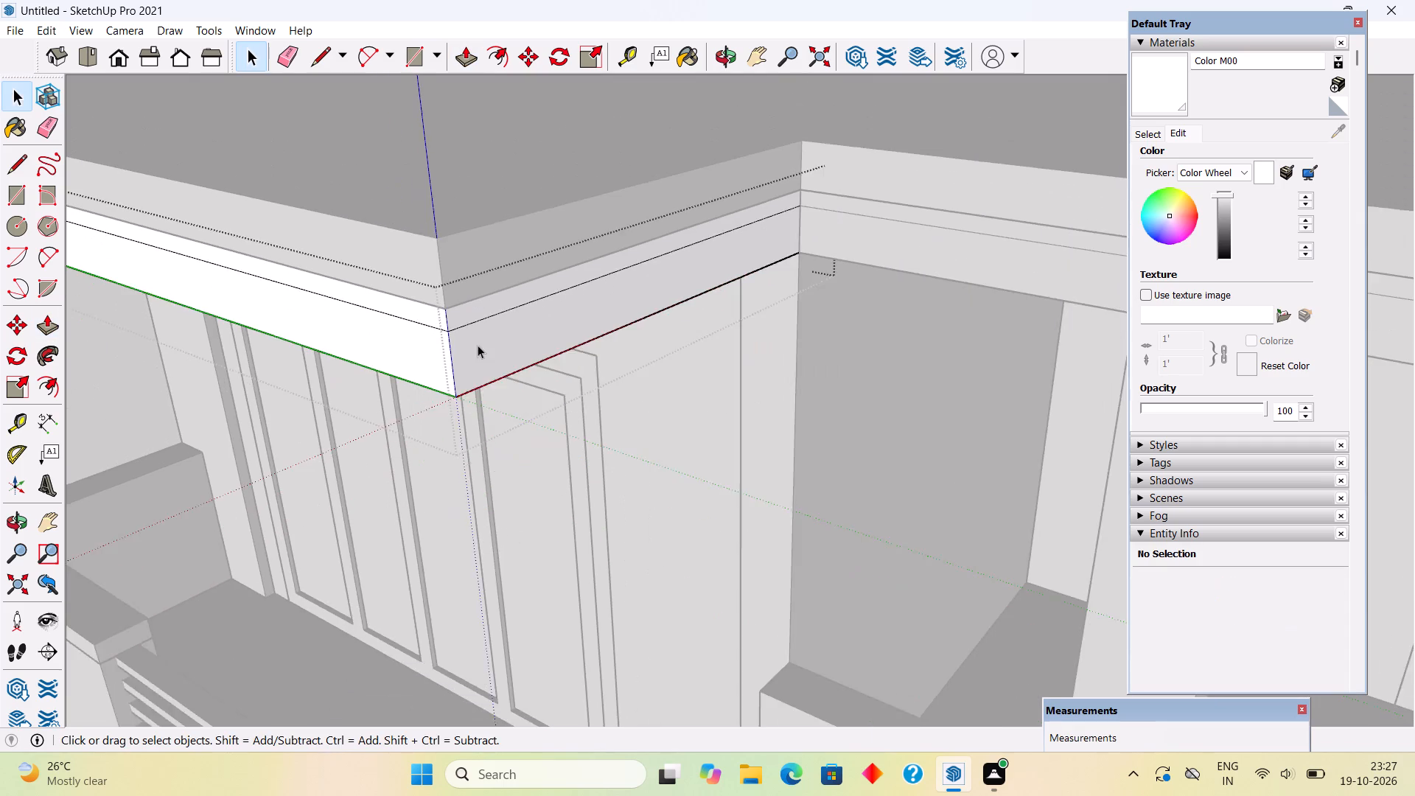
{"action": "scroll", "coordinate": [478, 345], "scroll_direction": "down", "scroll_amount": 10}
{"action": "middle_click_drag", "start_coordinate": [399, 398], "coordinate": [647, 357]}
{"action": "scroll", "coordinate": [647, 357], "scroll_direction": "down", "scroll_amount": 4}
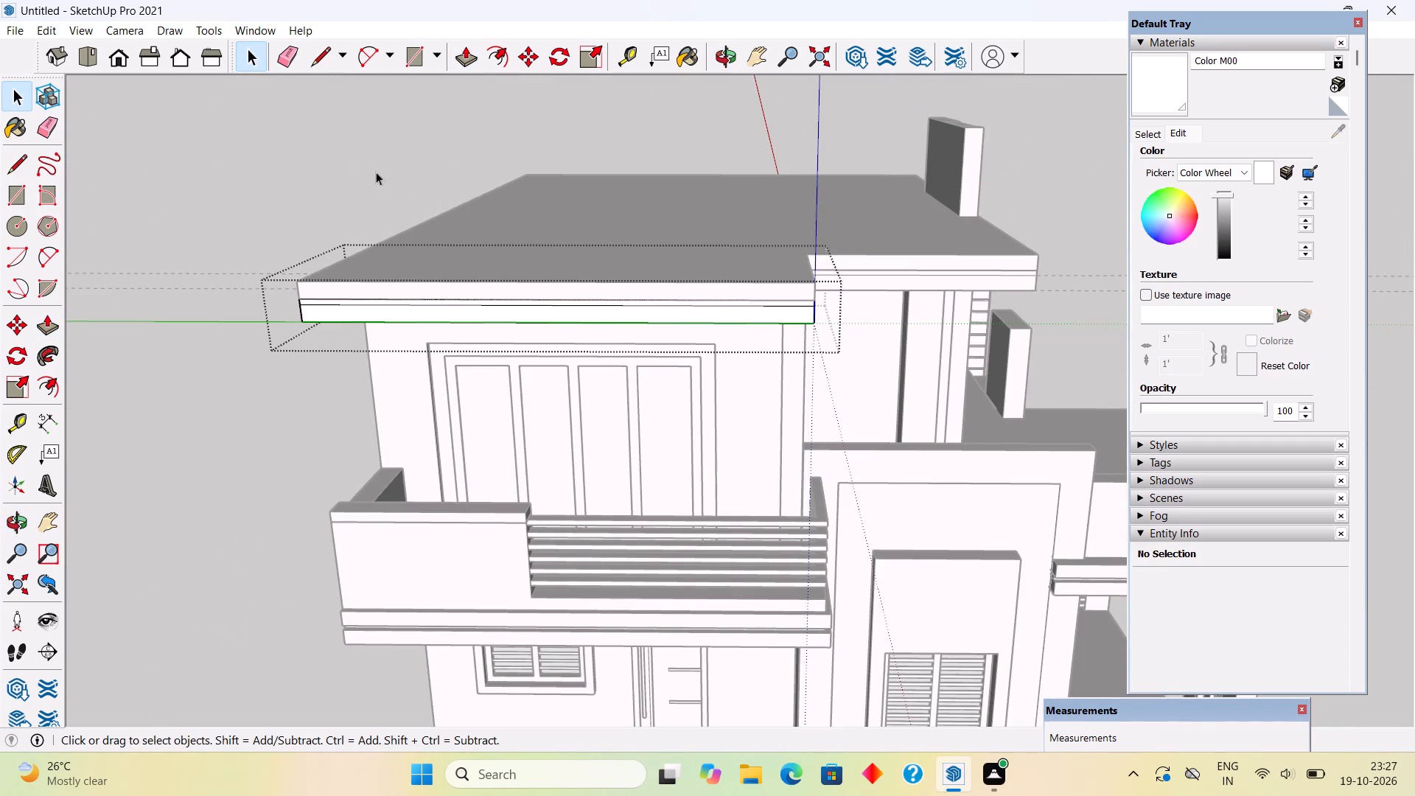
{"action": "middle_click_drag", "start_coordinate": [389, 332], "coordinate": [495, 279]}
{"action": "scroll", "coordinate": [504, 277], "scroll_direction": "up", "scroll_amount": 5}
{"action": "left_click", "coordinate": [517, 256]}
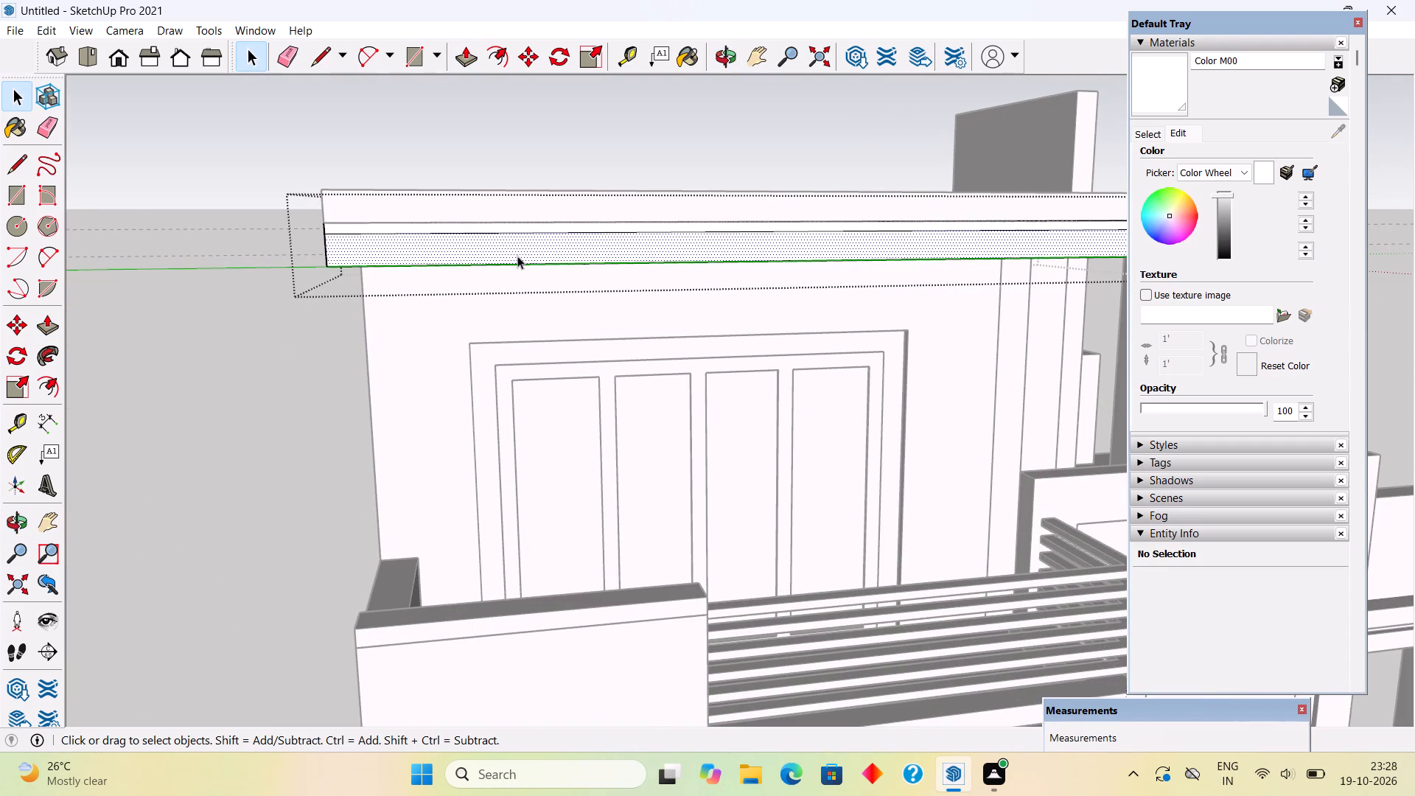
{"action": "key", "text": "p"}
{"action": "left_click", "coordinate": [517, 256]}
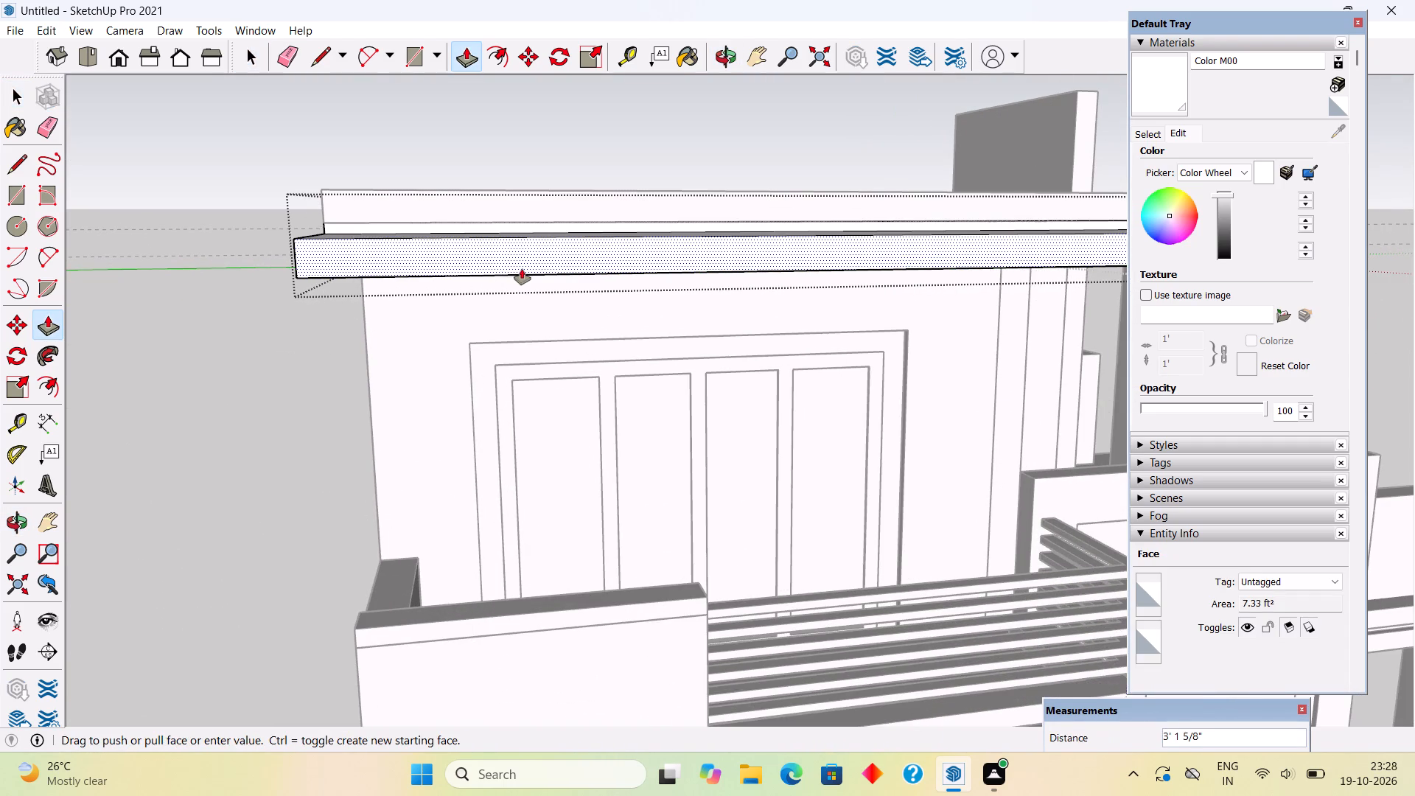
{"action": "type", "text": "2\""}
{"action": "key", "text": "Return"}
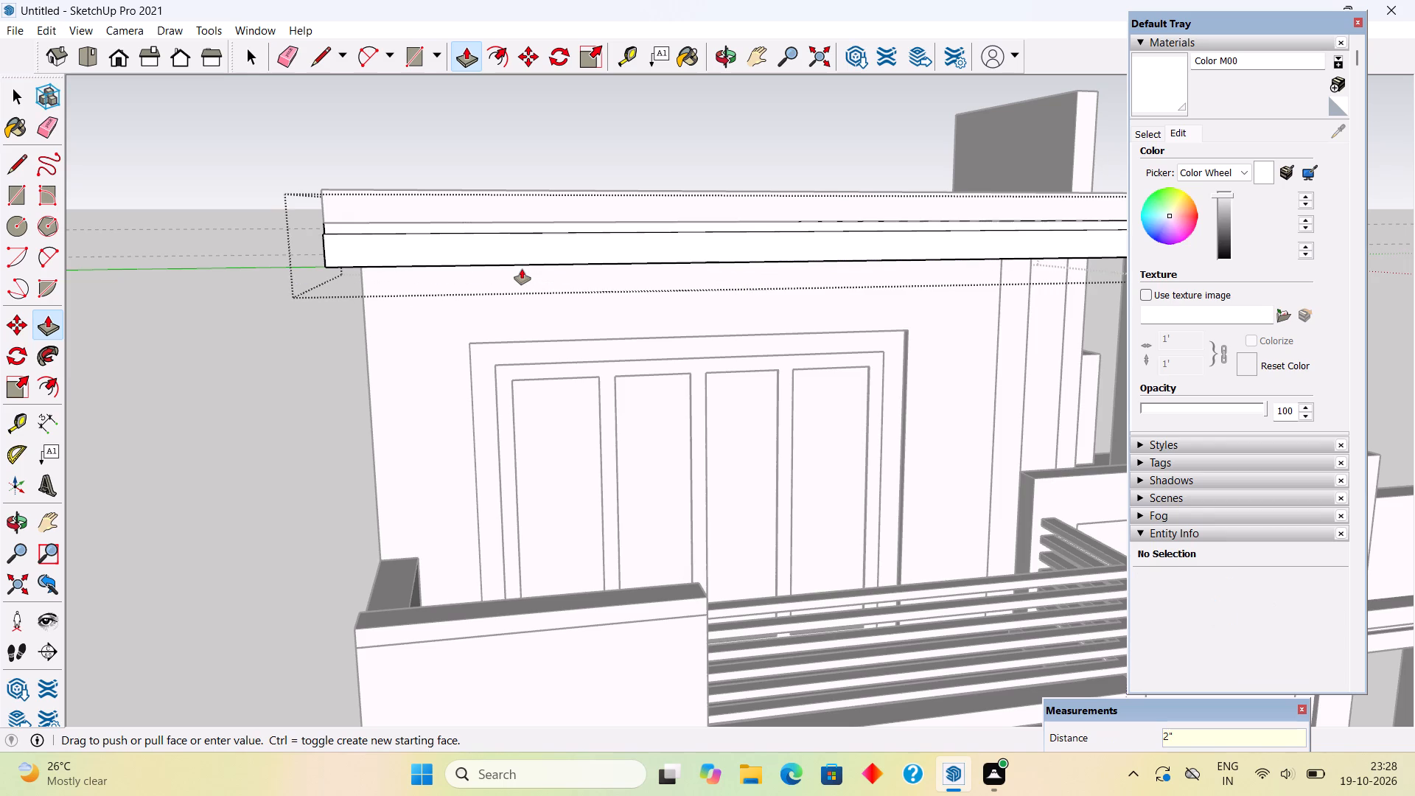
{"action": "key", "text": "space"}
Push/Pull the band's 6" high side face at the balcony corner outward 2" to match the front.
{"action": "middle_click_drag", "start_coordinate": [514, 251], "coordinate": [10, 332]}
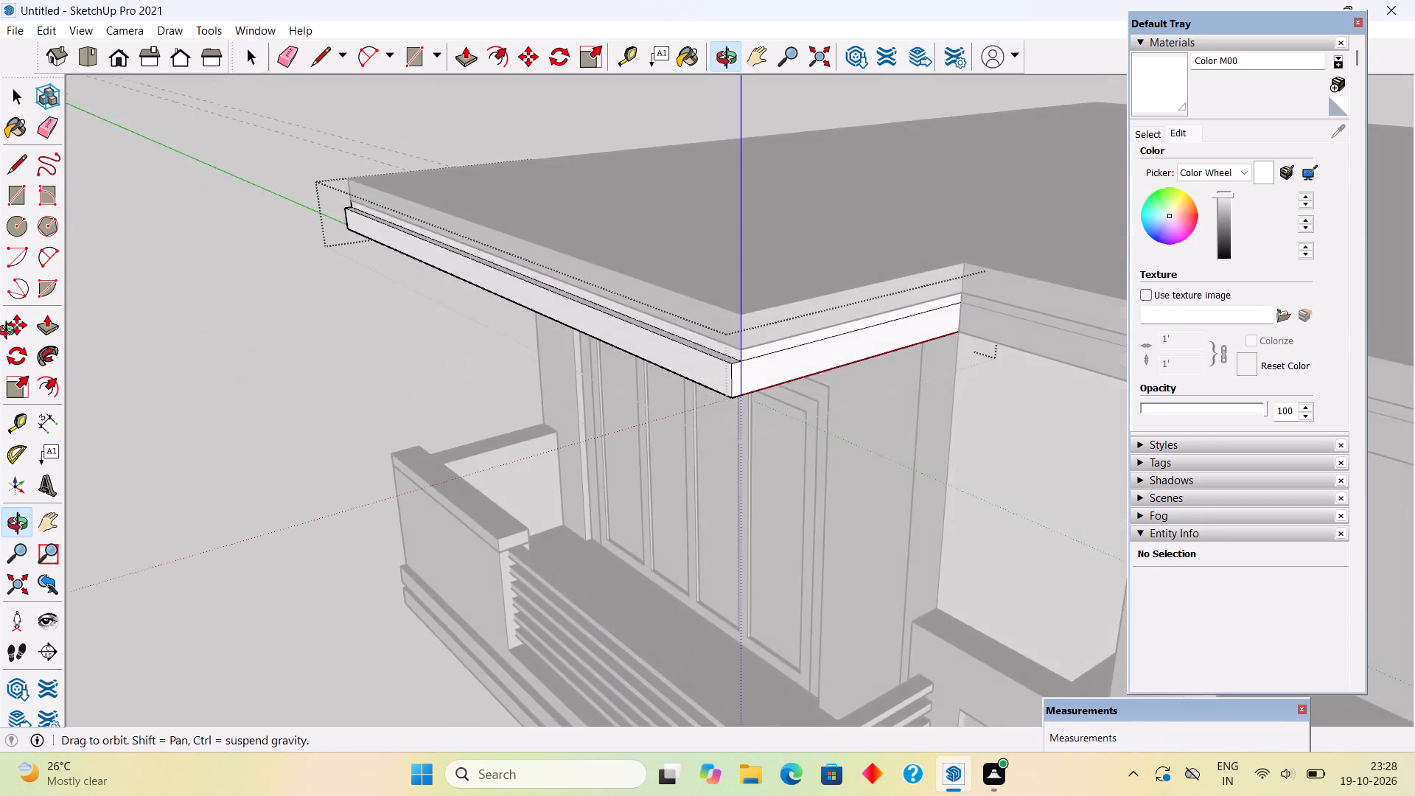
{"action": "middle_click_drag", "start_coordinate": [10, 332], "coordinate": [0, 330]}
{"action": "middle_click_drag", "start_coordinate": [830, 335], "coordinate": [732, 282]}
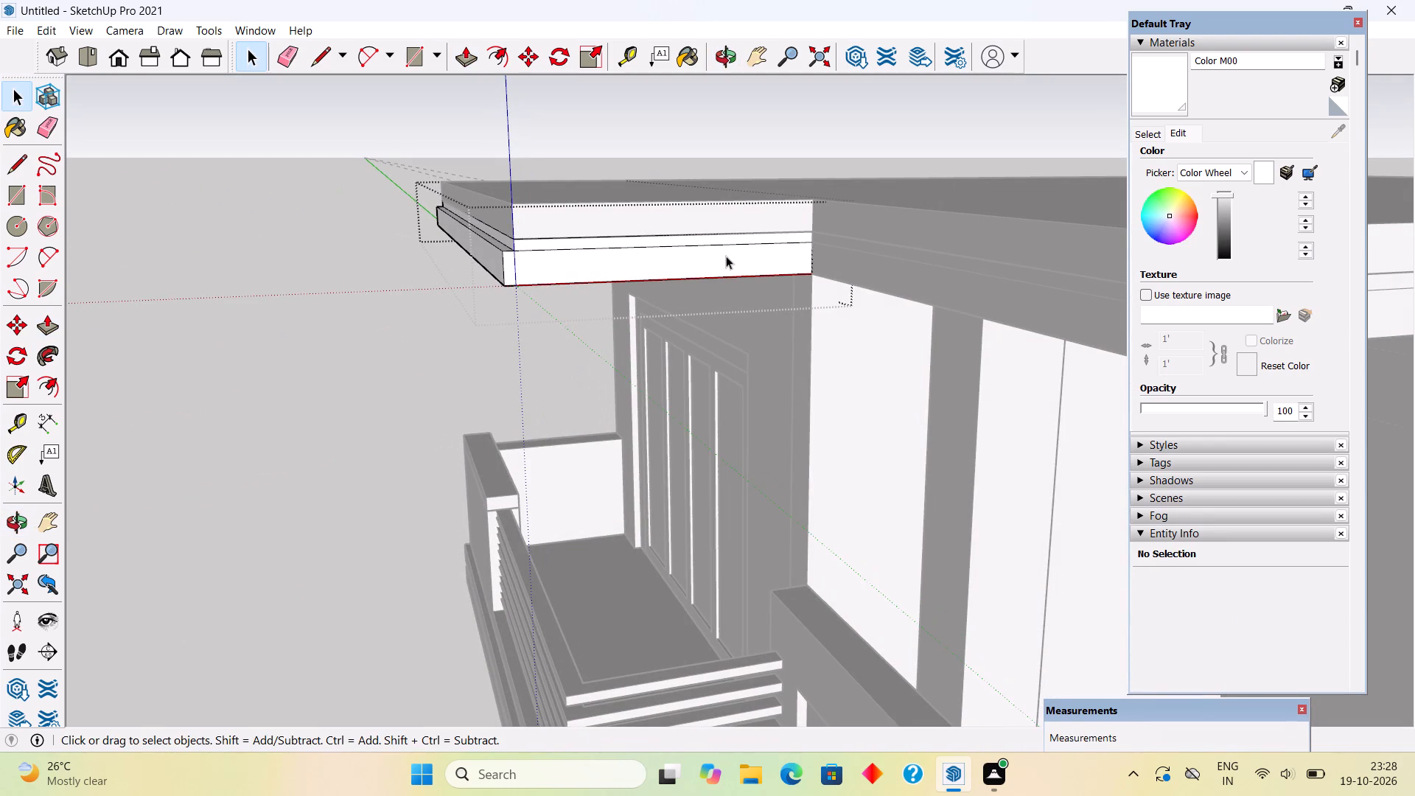
{"action": "left_click", "coordinate": [726, 256]}
{"action": "key", "text": "p"}
{"action": "left_click", "coordinate": [726, 256]}
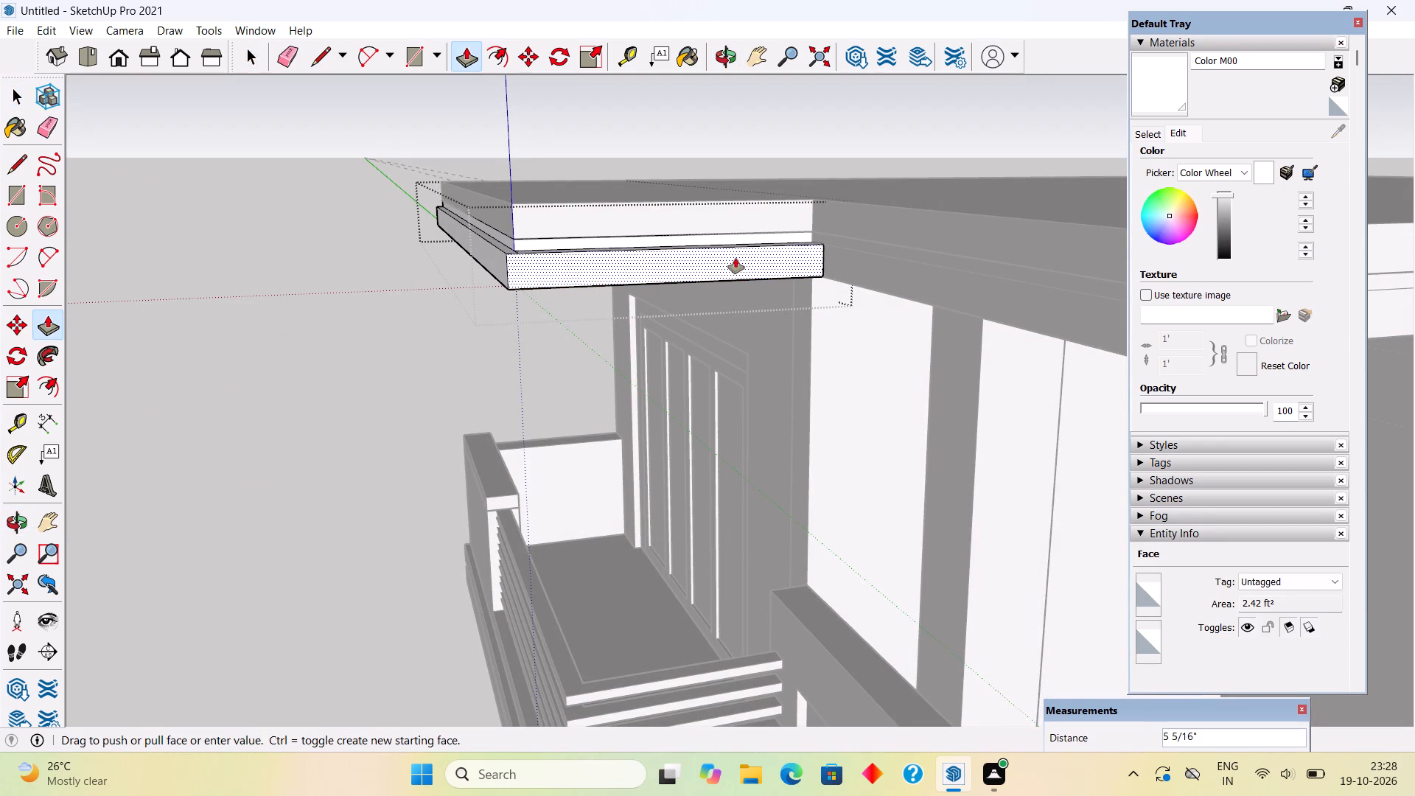
{"action": "type", "text": "2\""}
{"action": "key", "text": "Return"}
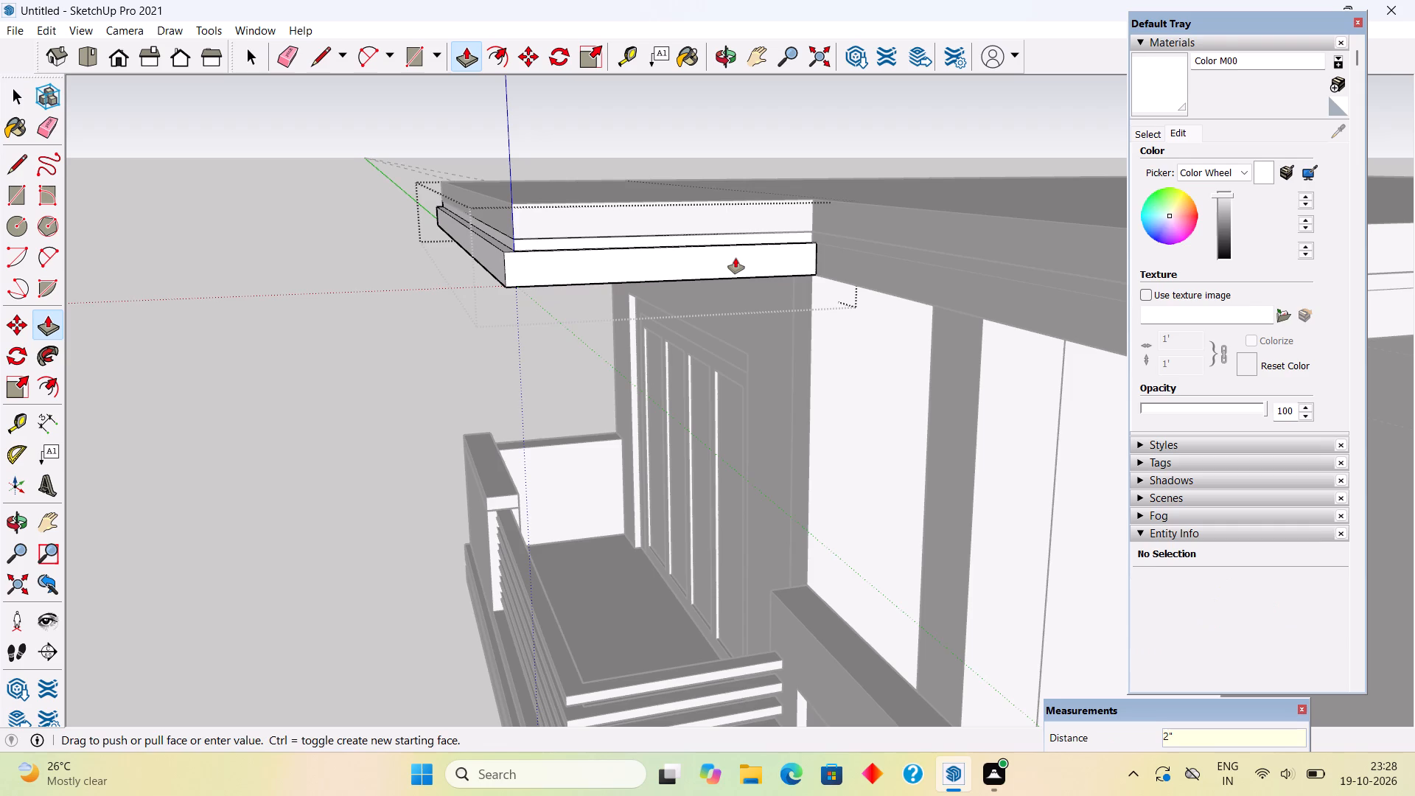
{"action": "key", "text": "space"}
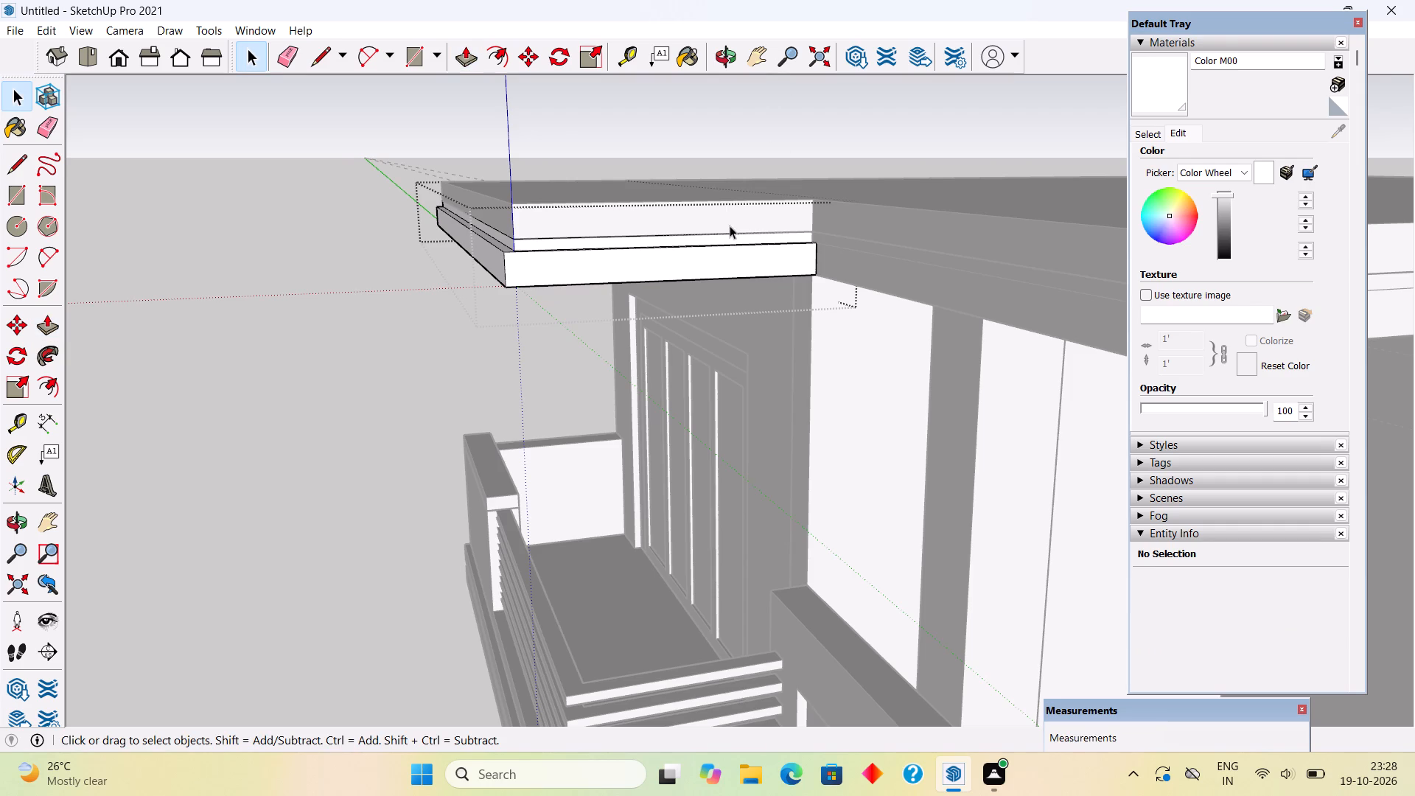
Inside the main roof slab group, Push/Pull the balcony extension's side and front edge faces outward 2" each, and close the group.
{"action": "triple_click", "coordinate": [730, 226]}
{"action": "key", "text": "p"}
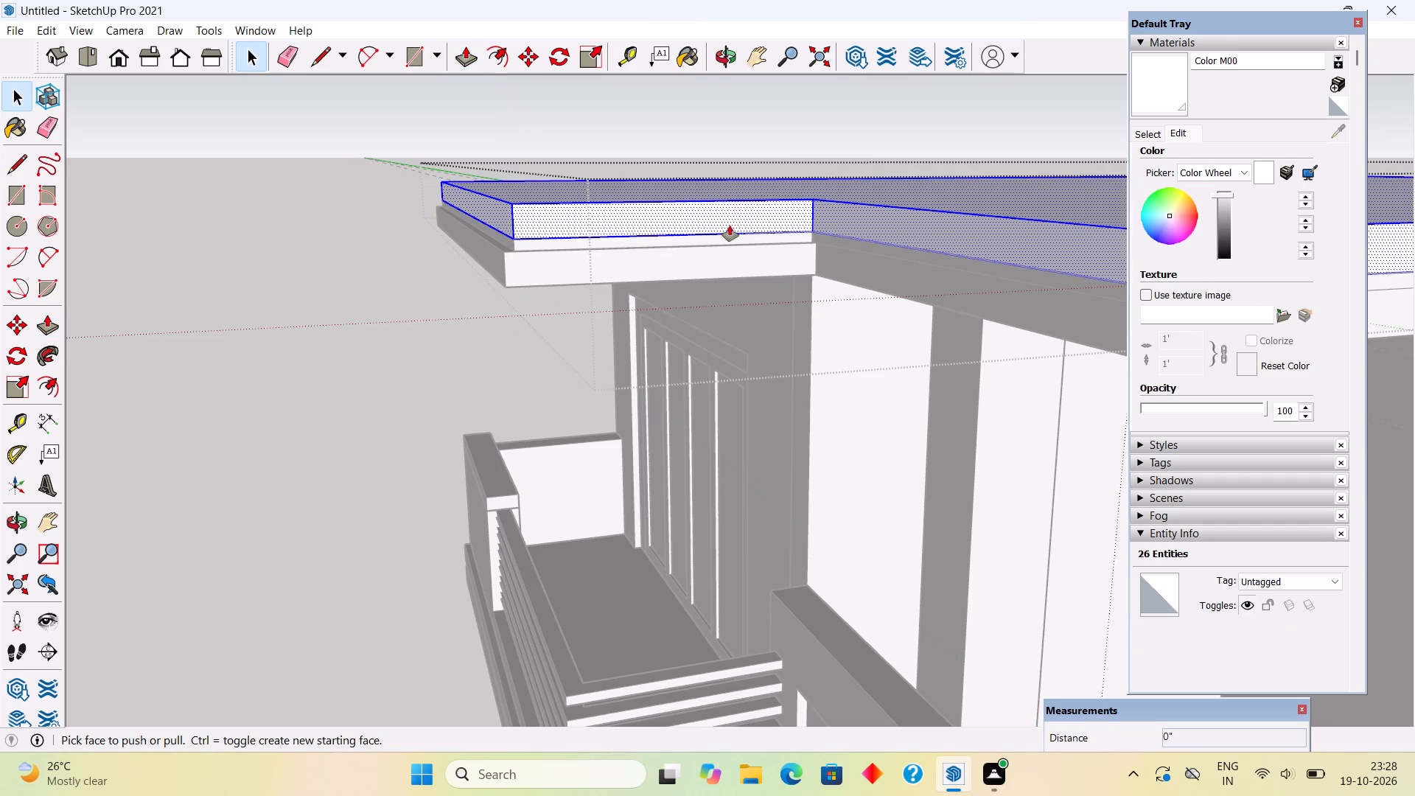
{"action": "left_click", "coordinate": [731, 220]}
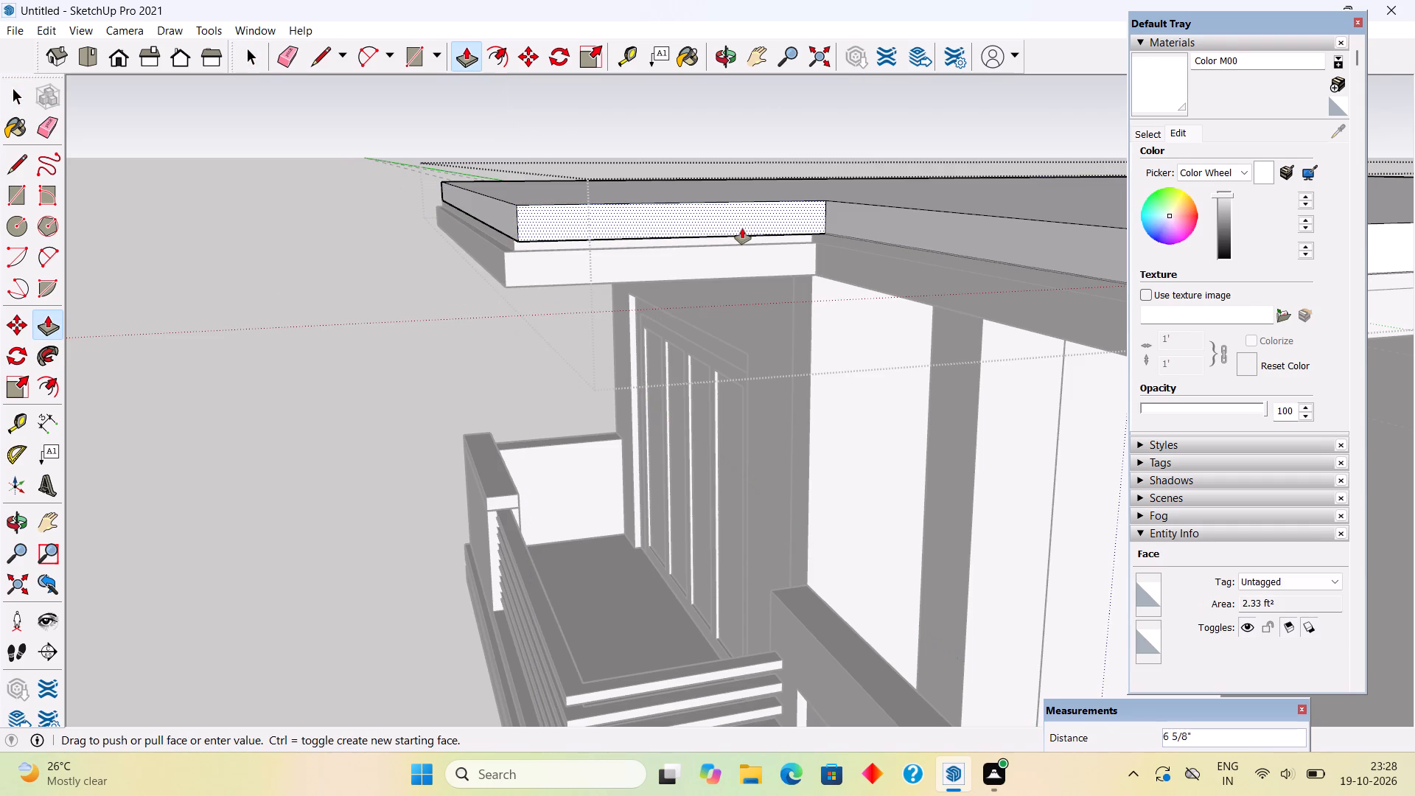
{"action": "key", "text": "2"}
{"action": "key", "text": "shift+quotedbl"}
{"action": "key", "text": "Return"}
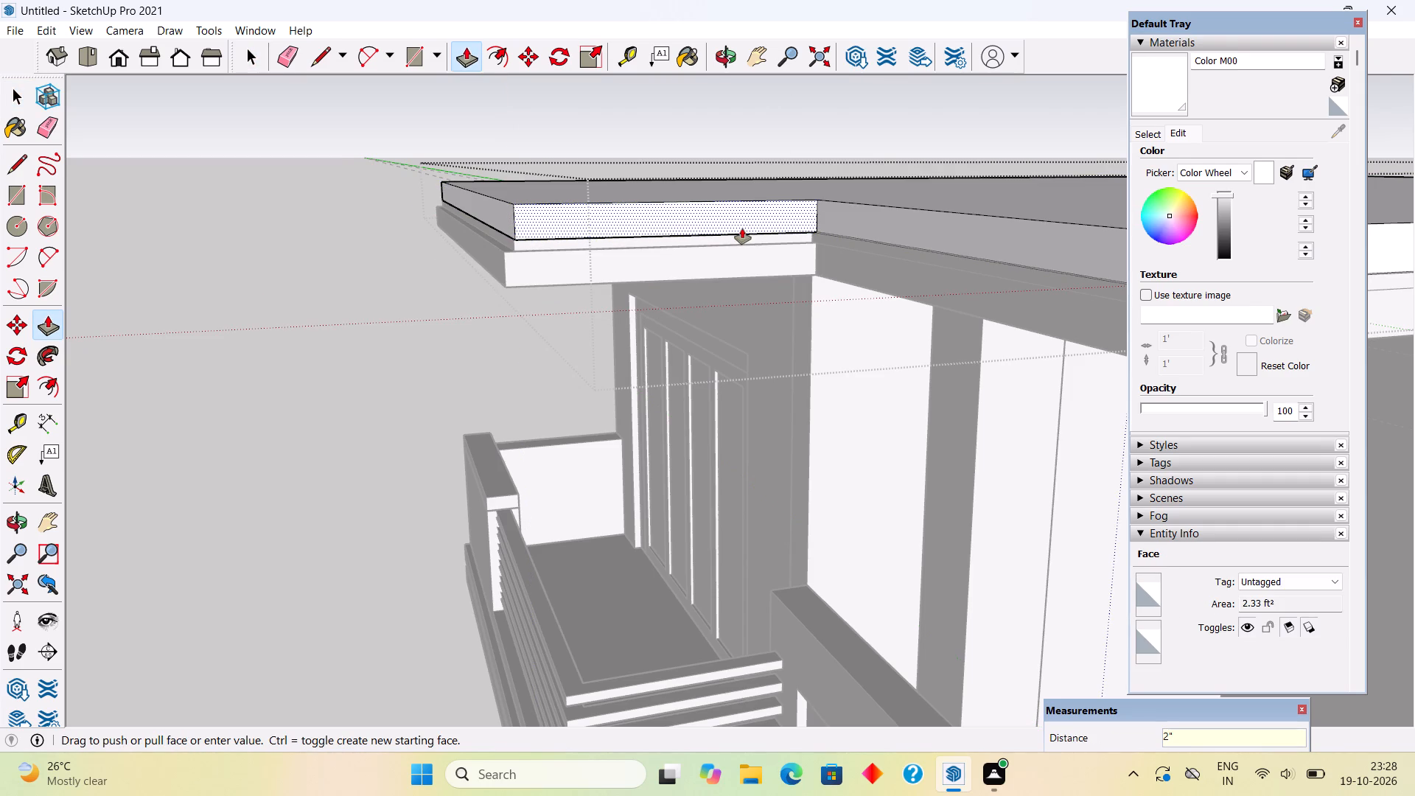
{"action": "double_click", "coordinate": [513, 222]}
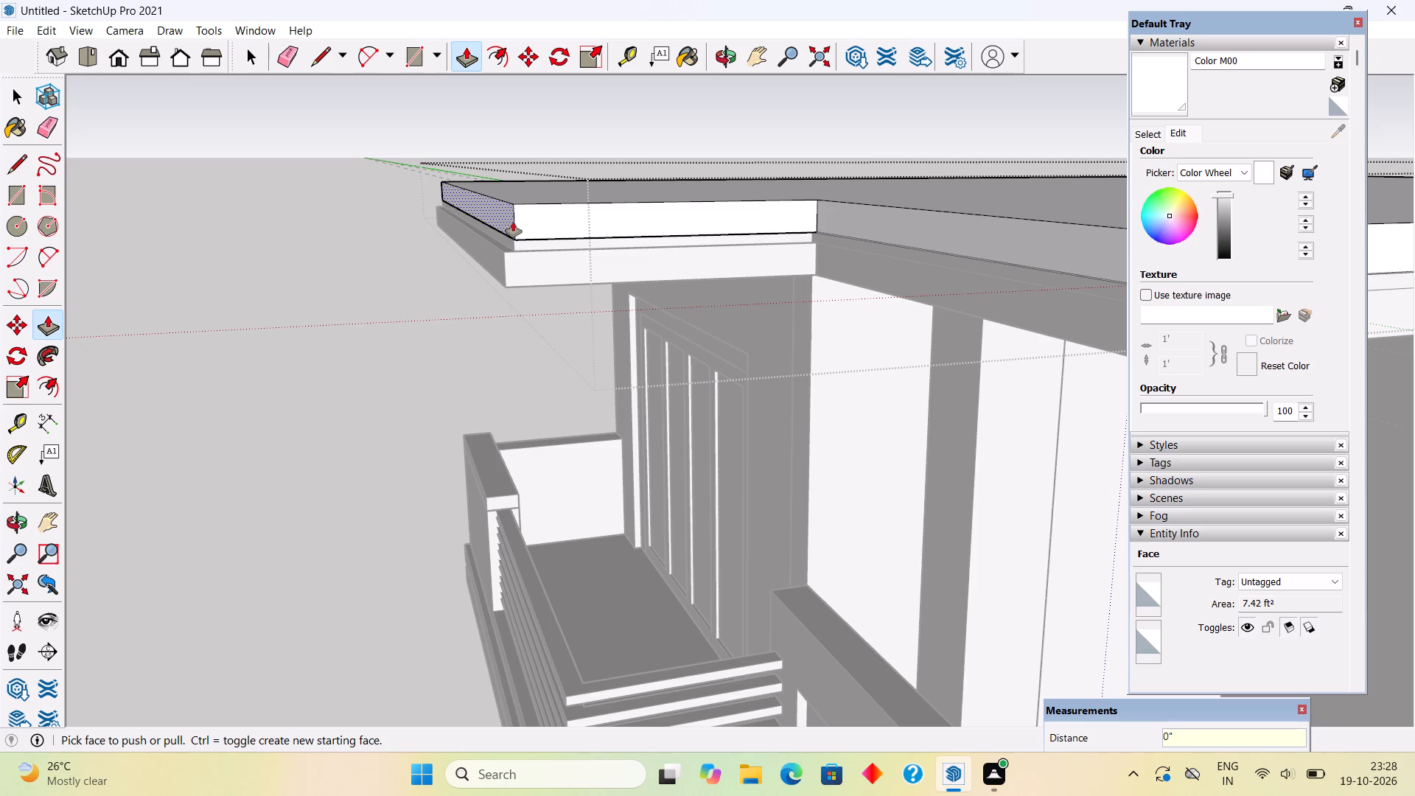
{"action": "key", "text": "space"}
{"action": "left_click", "coordinate": [380, 234]}
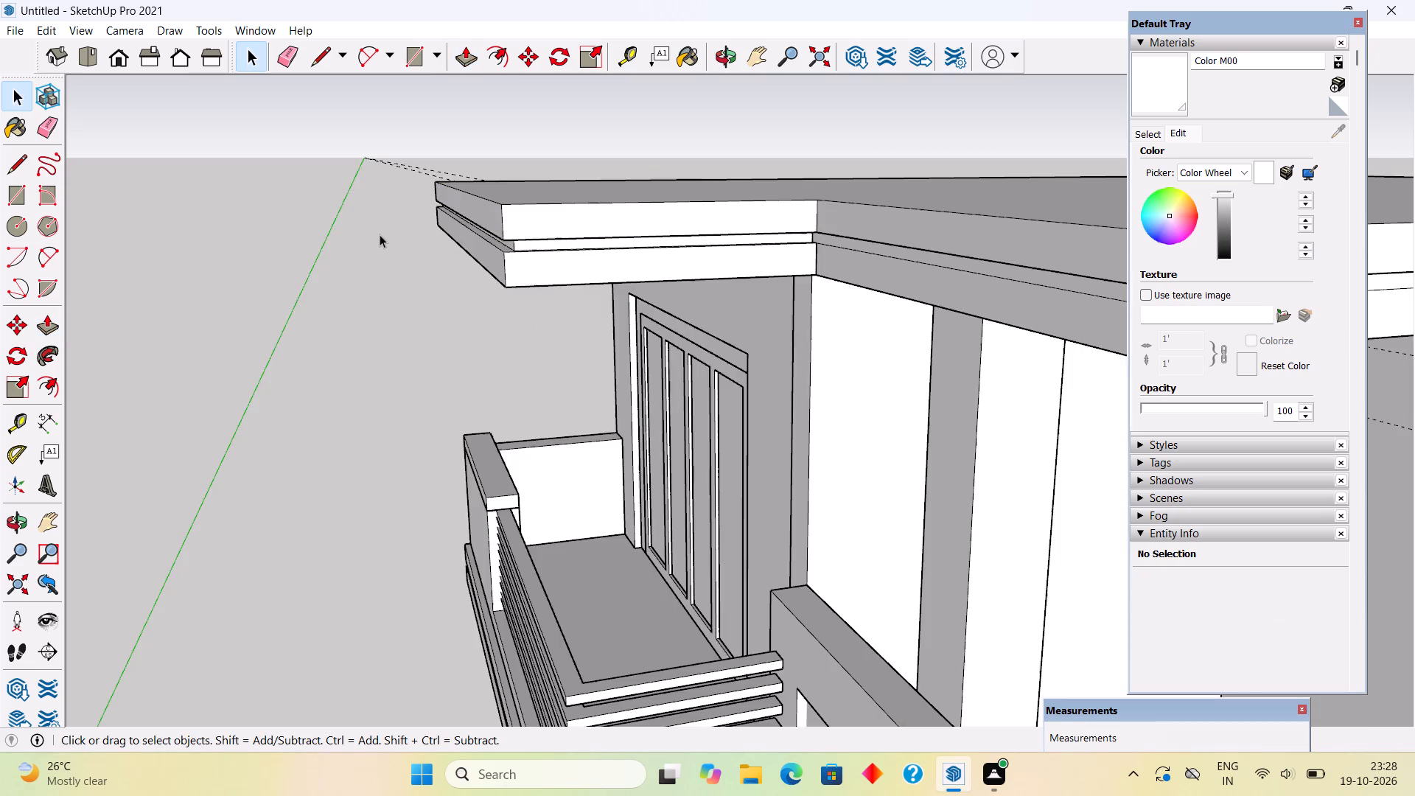
{"action": "scroll", "coordinate": [380, 234], "scroll_direction": "down", "scroll_amount": 4}
{"action": "middle_click_drag", "start_coordinate": [419, 273], "coordinate": [845, 339]}
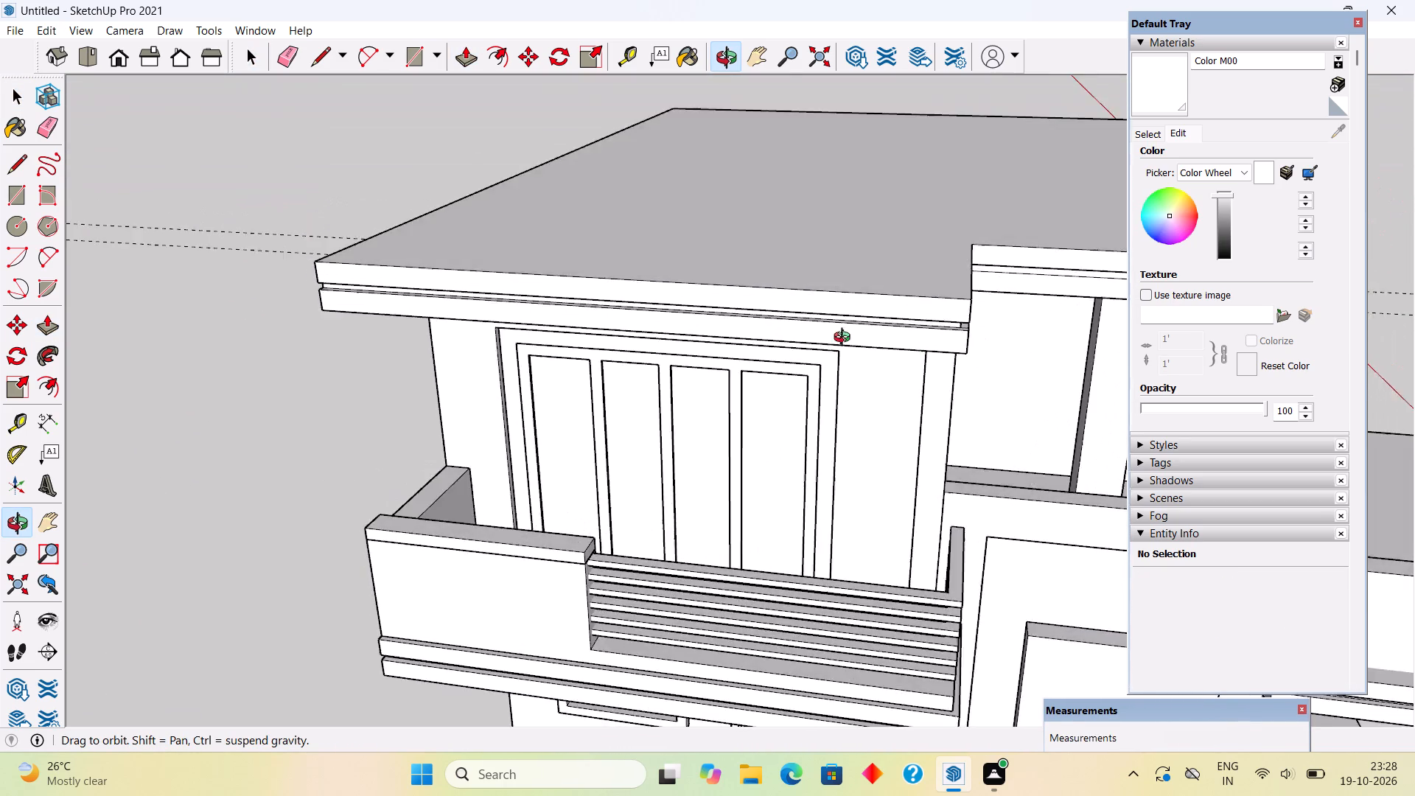
Inside the main roof slab group, draw a 6" vertical line across the front edge face where it meets the tall louvred wall.
{"action": "middle_click_drag", "start_coordinate": [845, 339], "coordinate": [699, 259]}
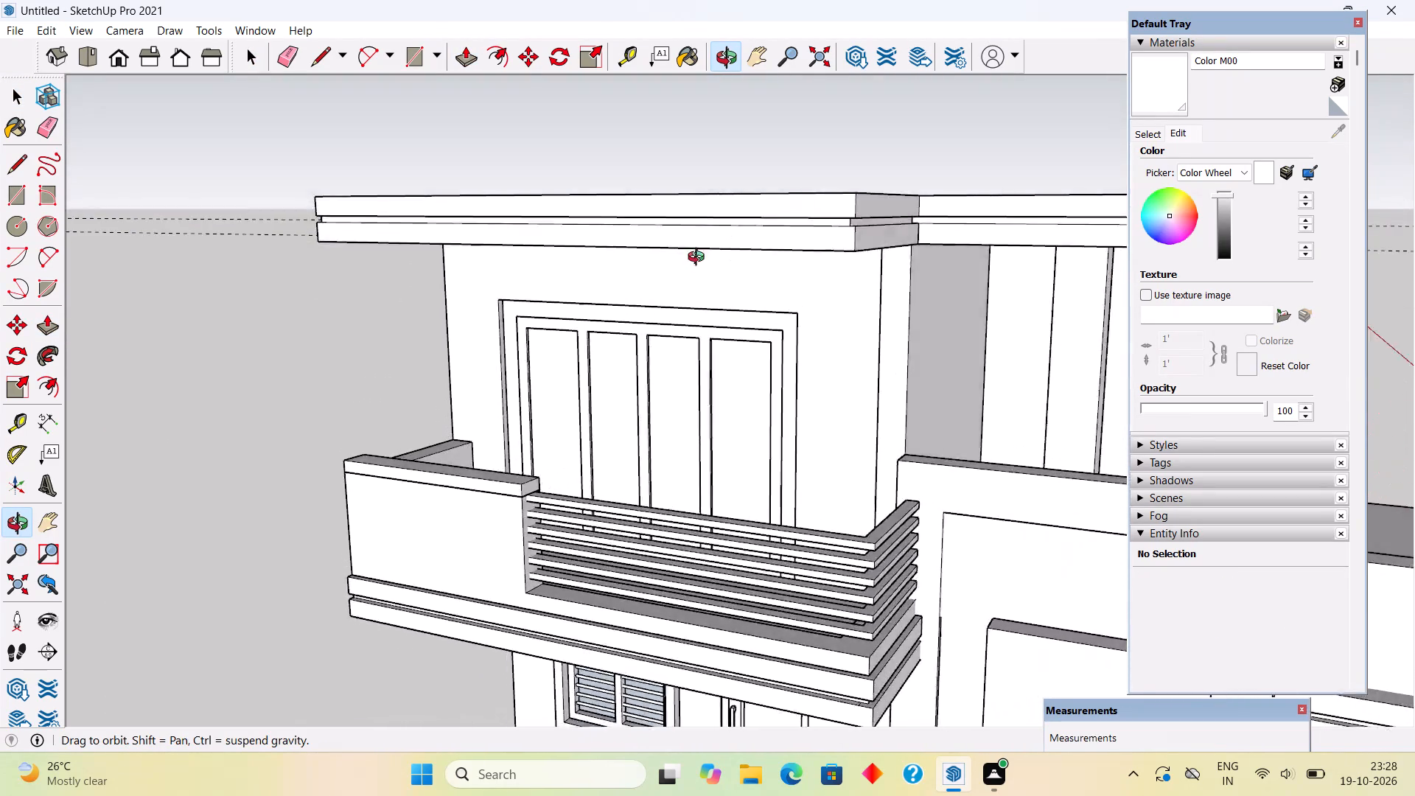
{"action": "middle_click_drag", "start_coordinate": [699, 259], "coordinate": [666, 290]}
{"action": "scroll", "coordinate": [666, 290], "scroll_direction": "down", "scroll_amount": 1}
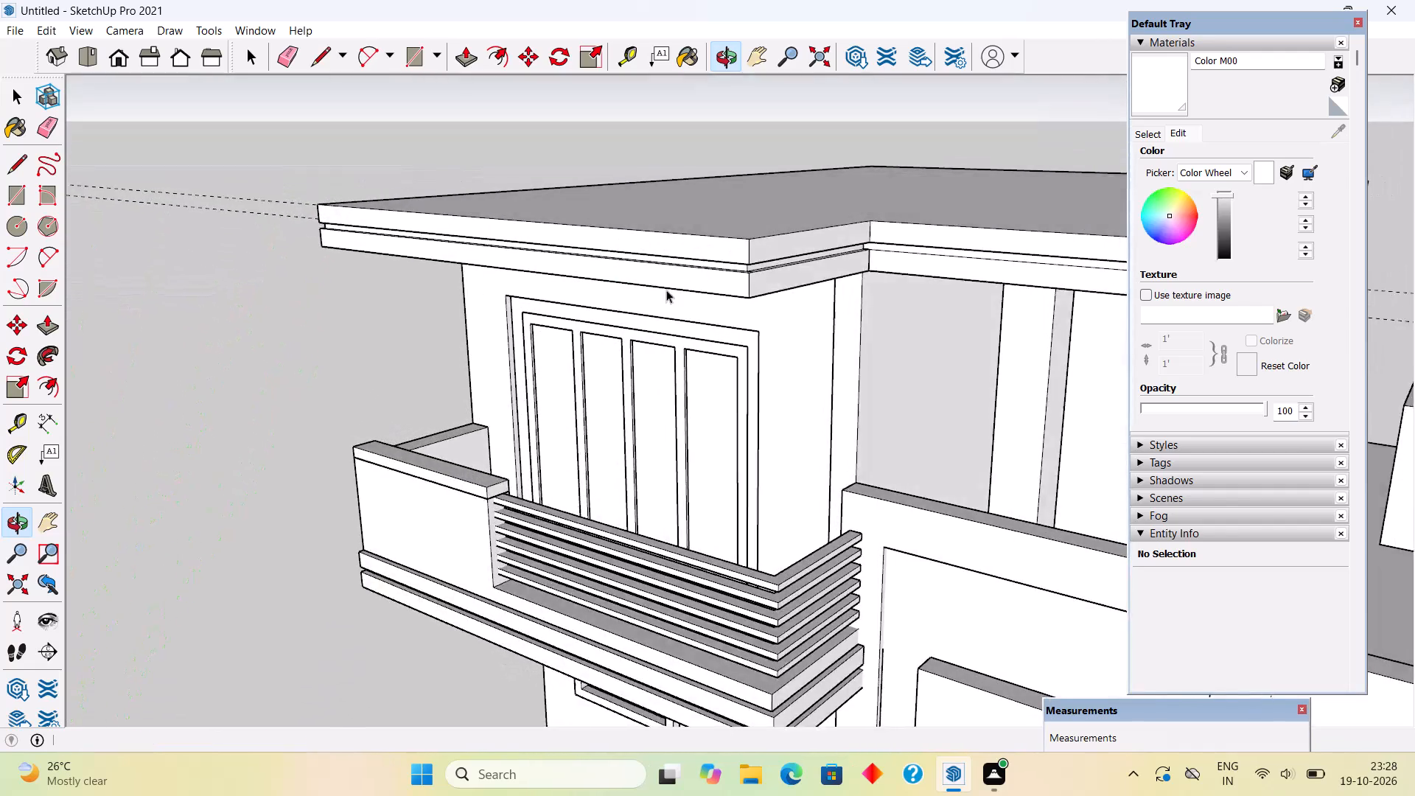
{"action": "scroll", "coordinate": [659, 298], "scroll_direction": "down", "scroll_amount": 9}
{"action": "middle_click_drag", "start_coordinate": [836, 467], "coordinate": [623, 532]}
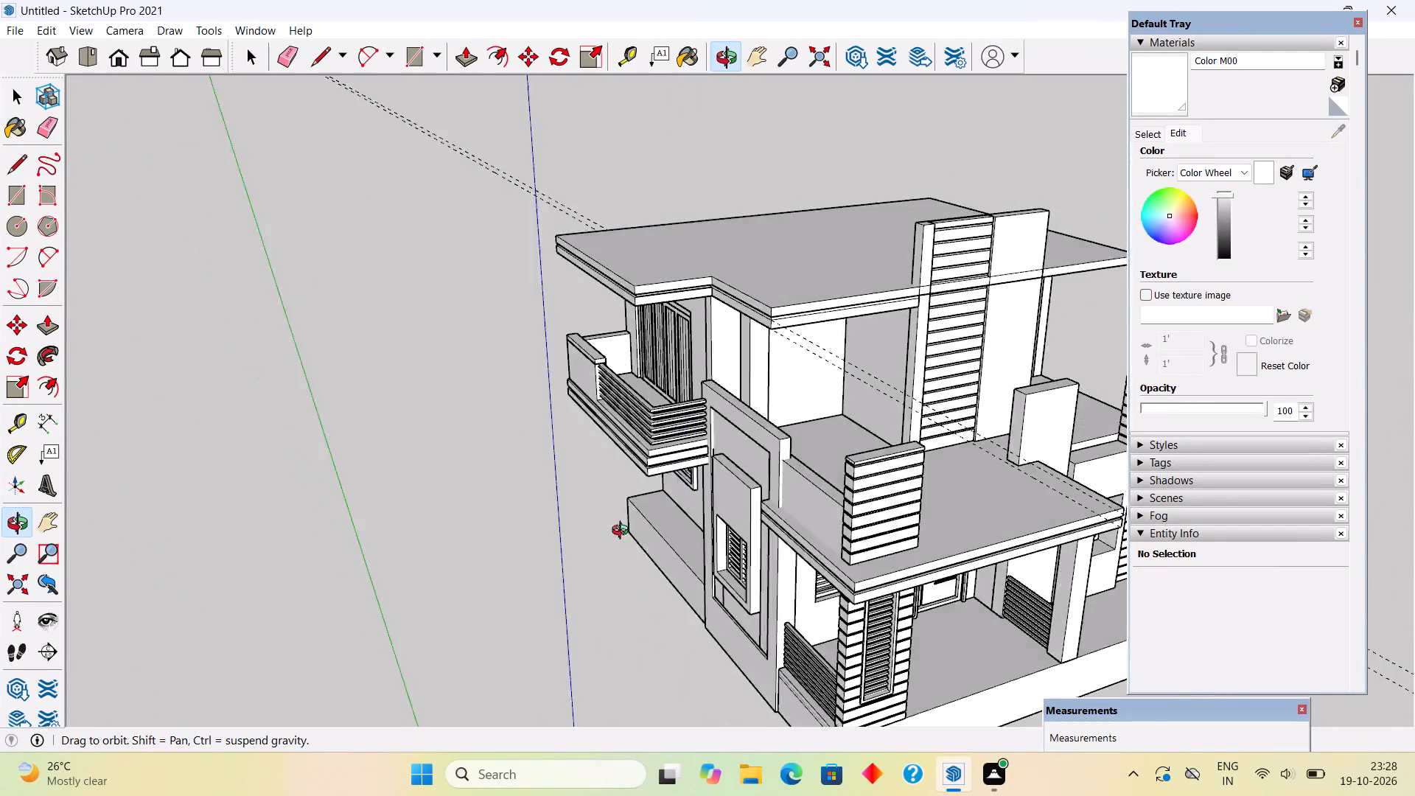
{"action": "middle_click_drag", "start_coordinate": [623, 532], "coordinate": [496, 577]}
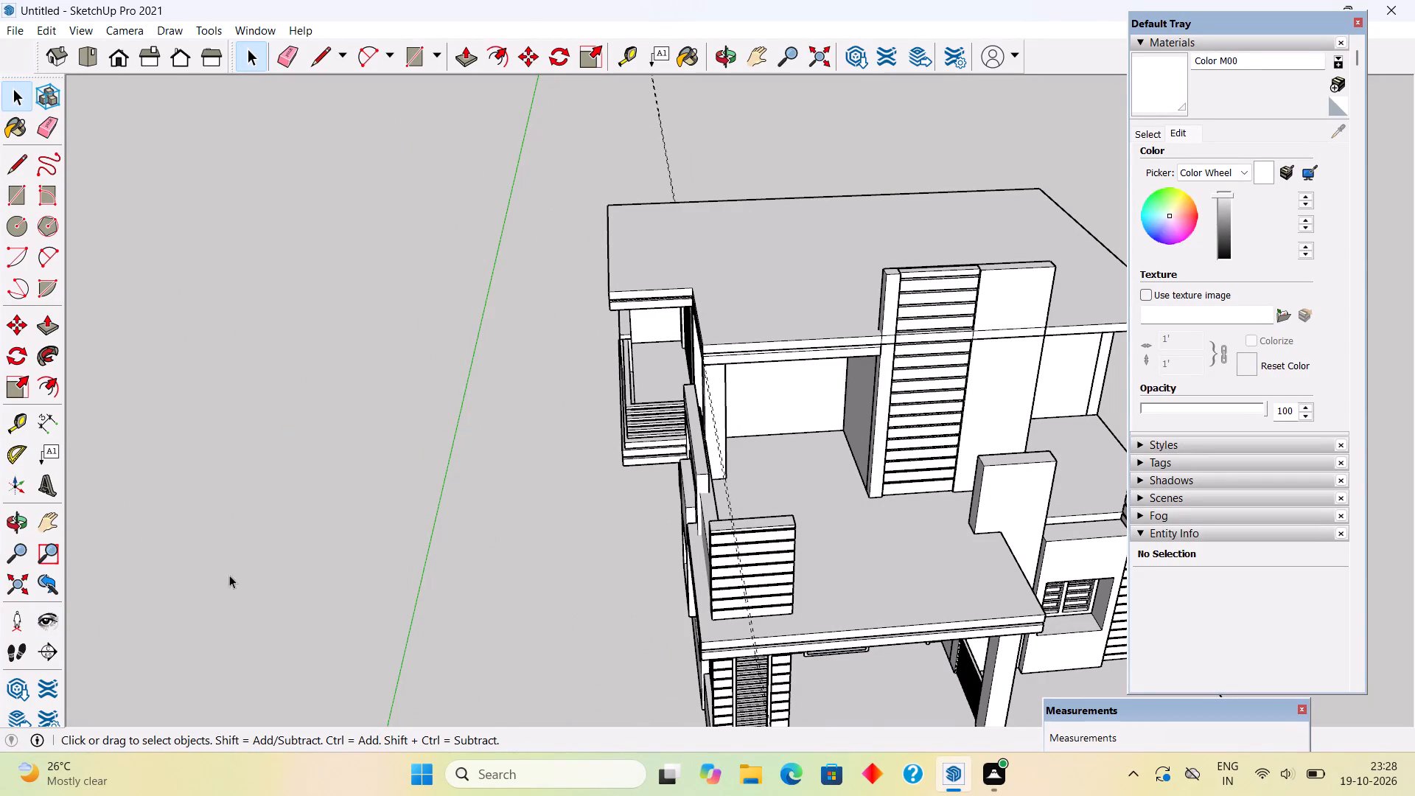
{"action": "middle_click_drag", "start_coordinate": [862, 320], "coordinate": [656, 272]}
{"action": "scroll", "coordinate": [739, 352], "scroll_direction": "up", "scroll_amount": 5}
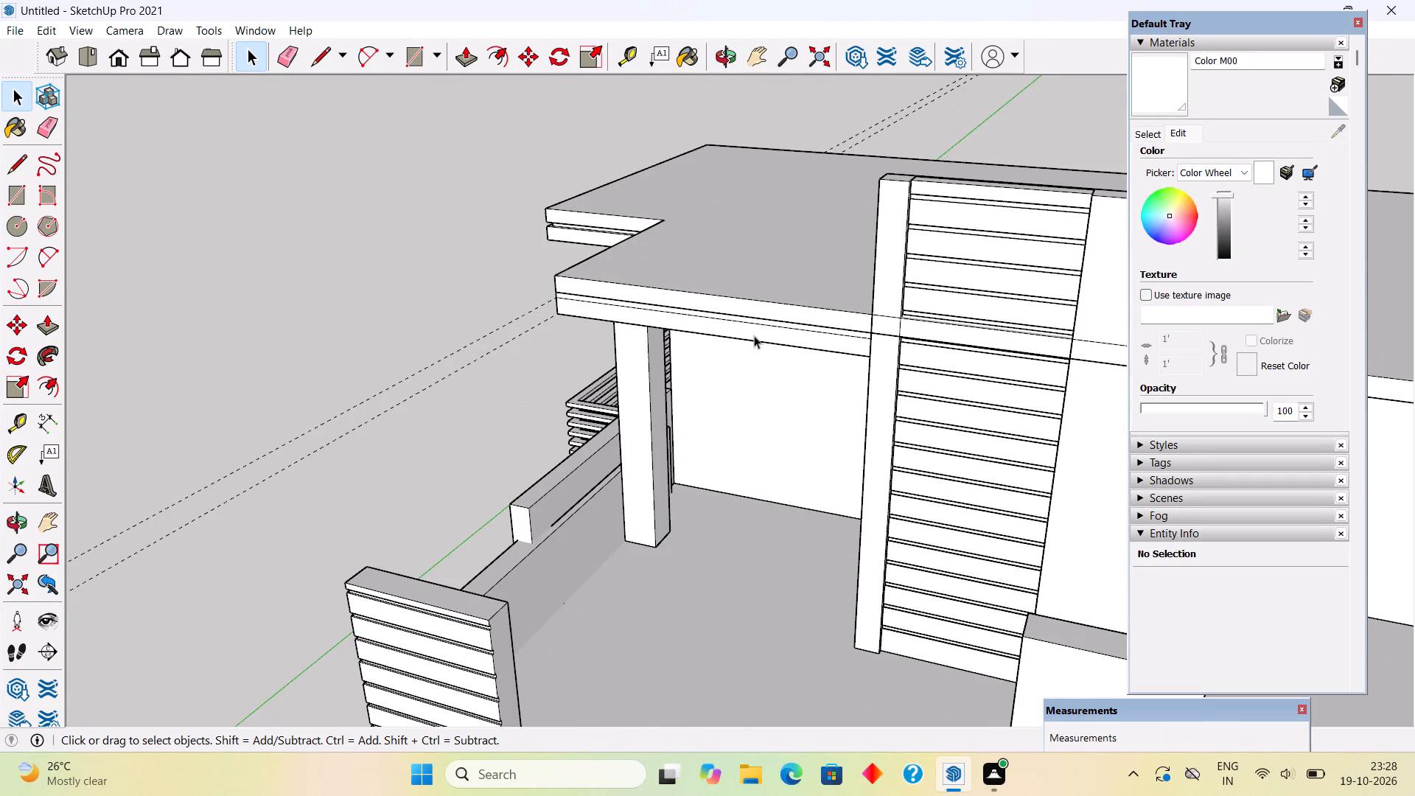
{"action": "triple_click", "coordinate": [781, 313]}
{"action": "scroll", "coordinate": [850, 313], "scroll_direction": "up", "scroll_amount": 6}
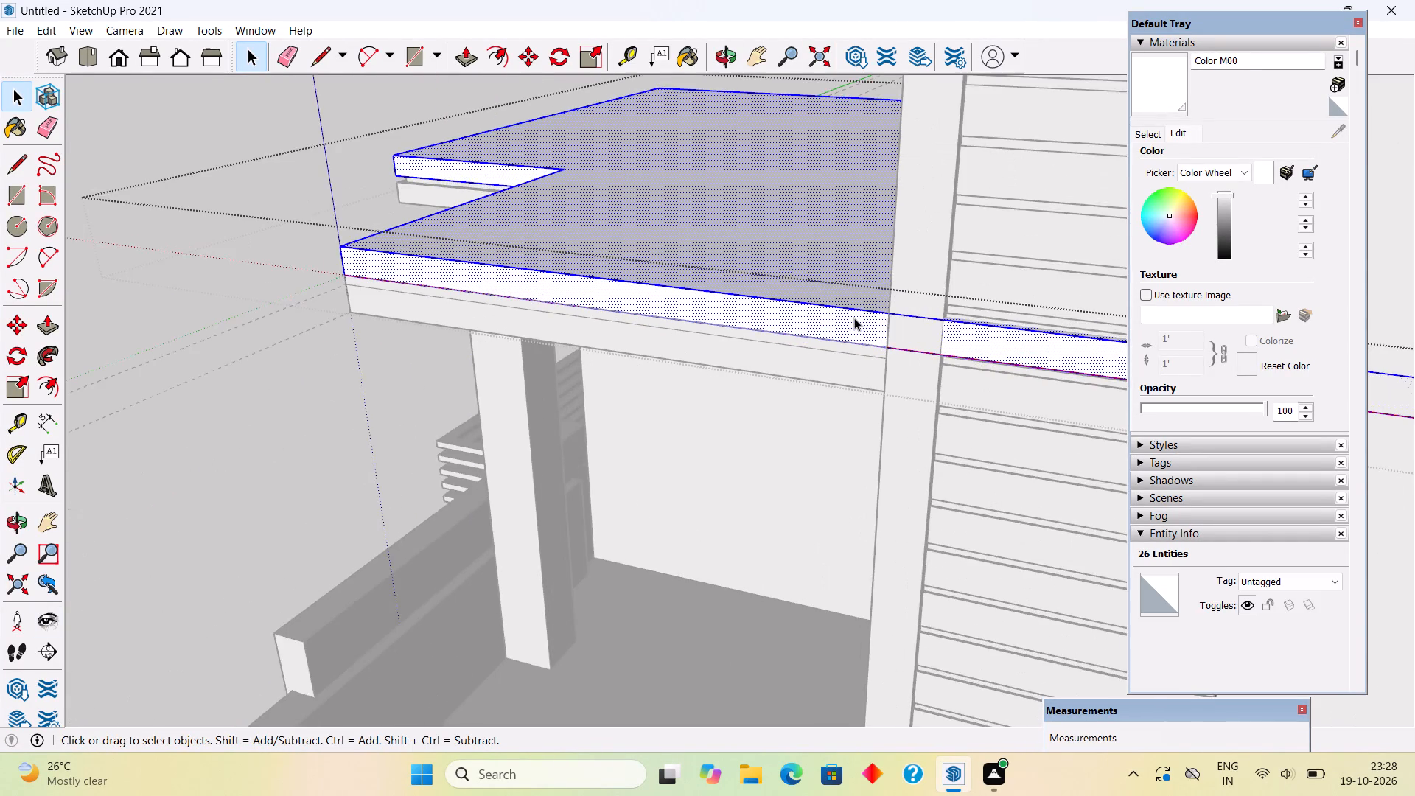
{"action": "scroll", "coordinate": [856, 318], "scroll_direction": "up", "scroll_amount": 2}
{"action": "key", "text": "l"}
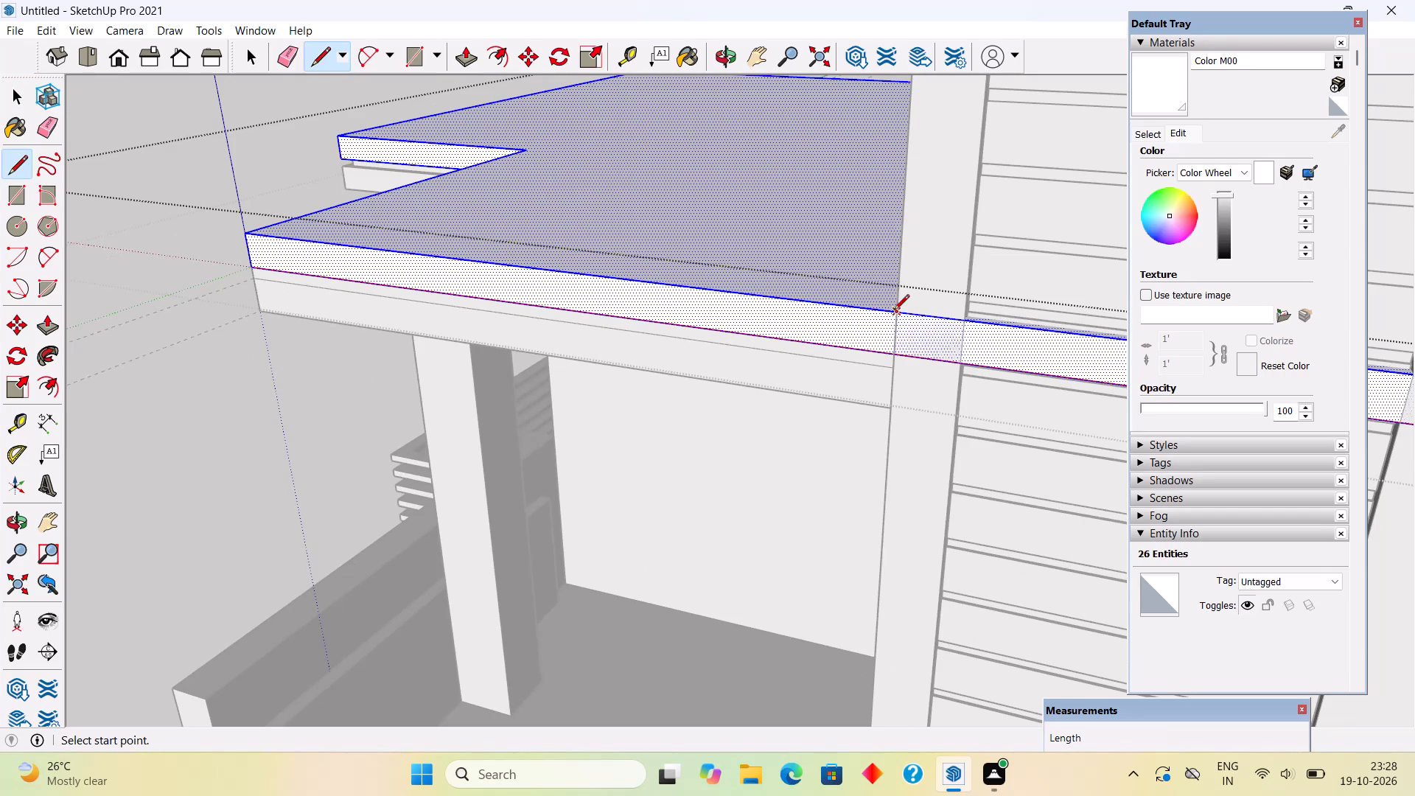
{"action": "left_click", "coordinate": [894, 311]}
{"action": "left_click", "coordinate": [895, 354]}
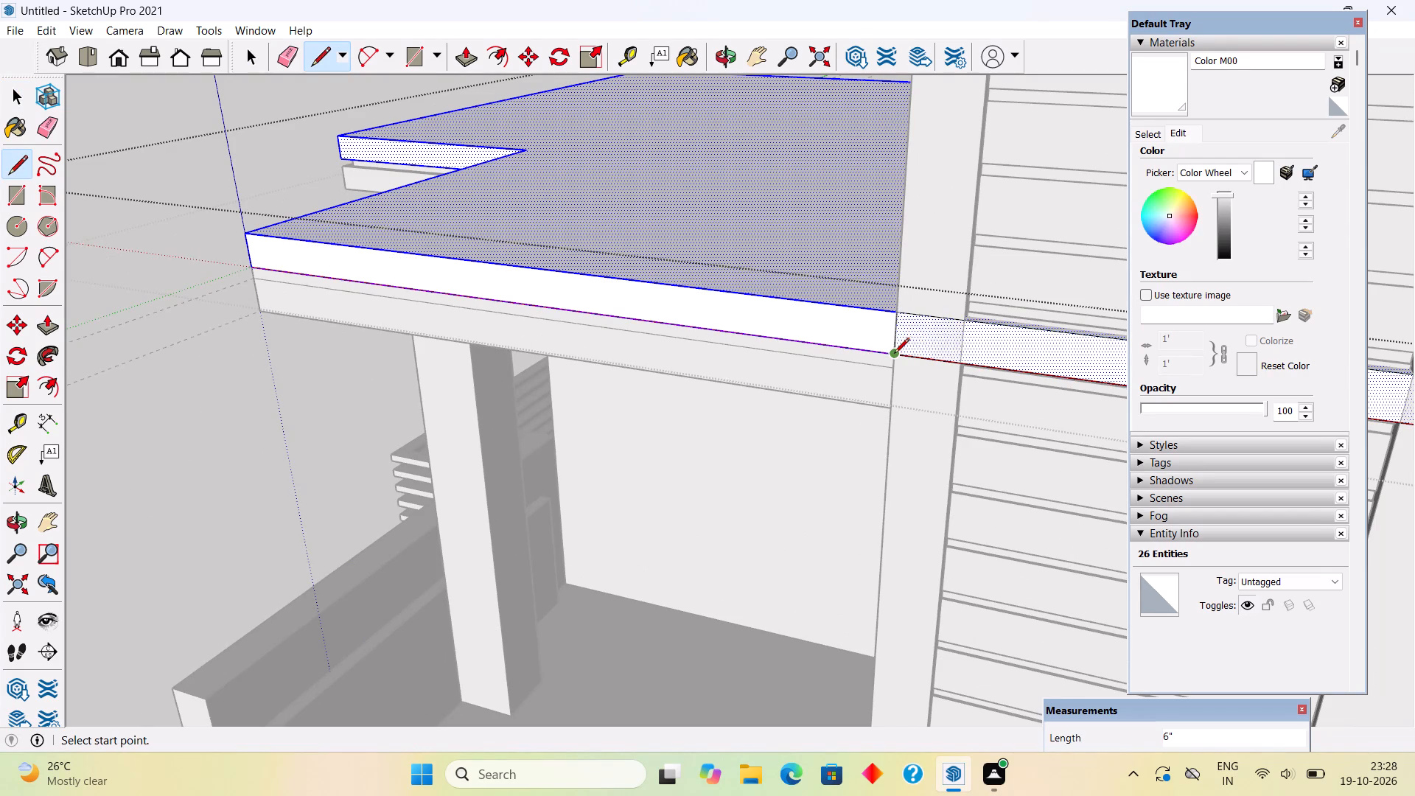
{"action": "key", "text": "space"}
Push/Pull the slab's front edge section beyond the new line inward to the upper floor's set-back front wall.
{"action": "scroll", "coordinate": [620, 329], "scroll_direction": "down", "scroll_amount": 12}
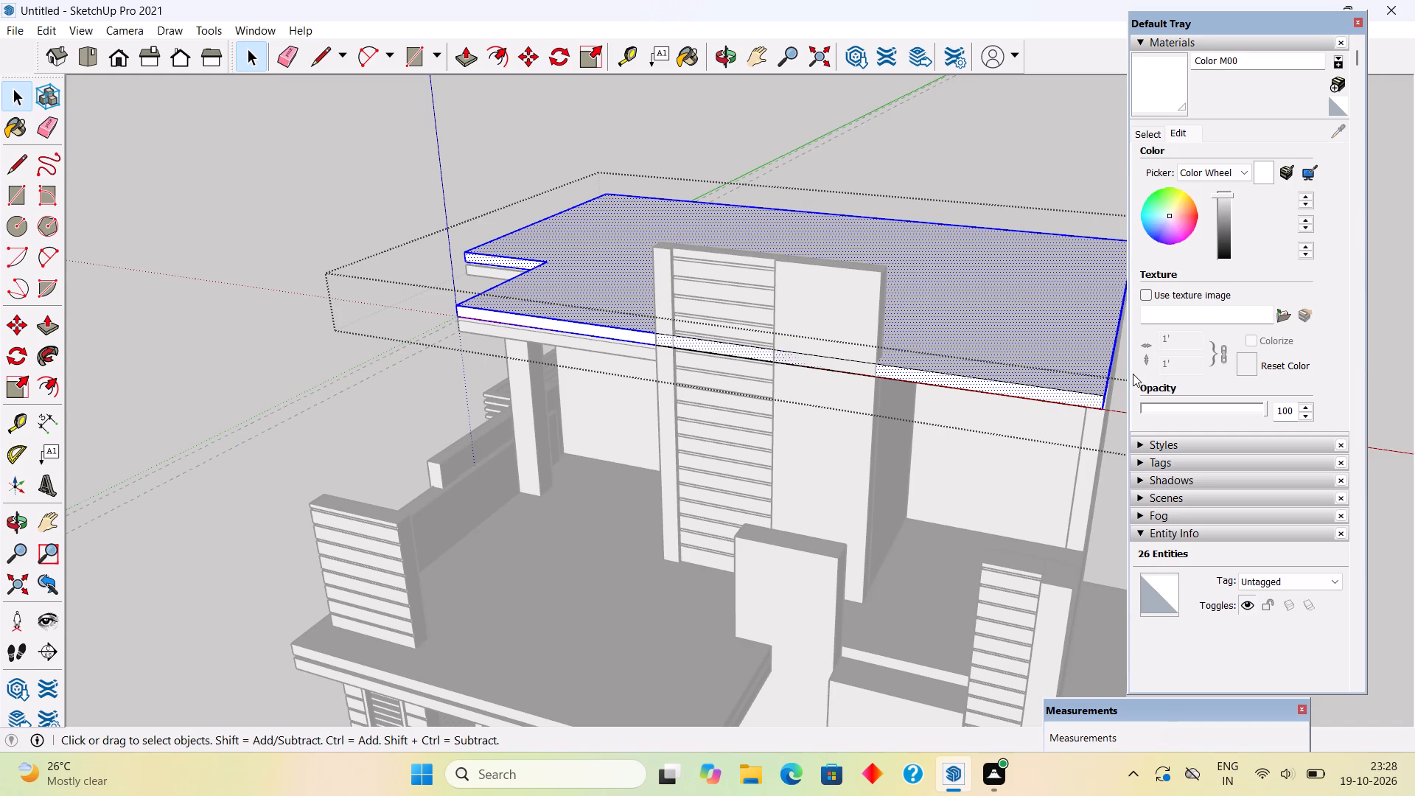
{"action": "key", "text": "p"}
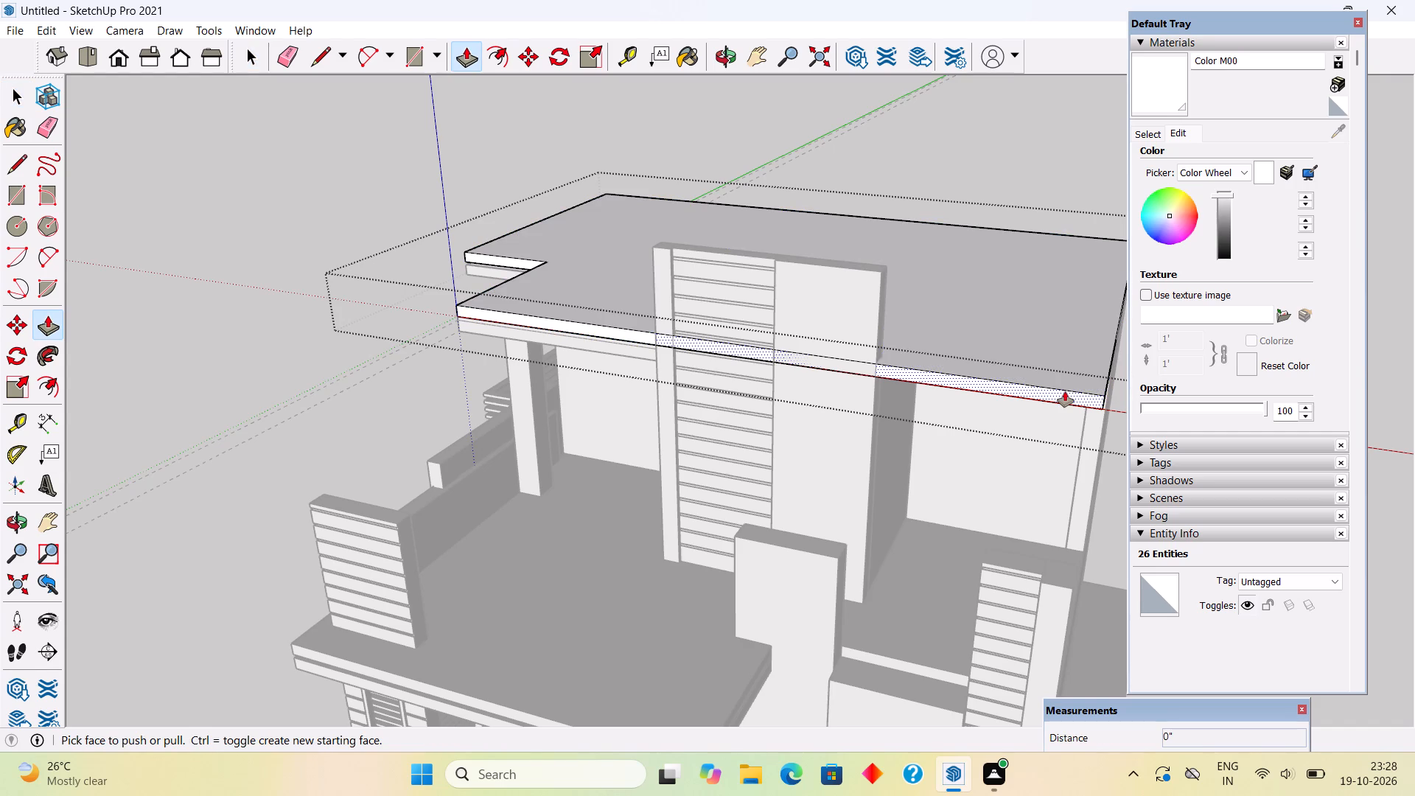
{"action": "left_click", "coordinate": [1065, 391]}
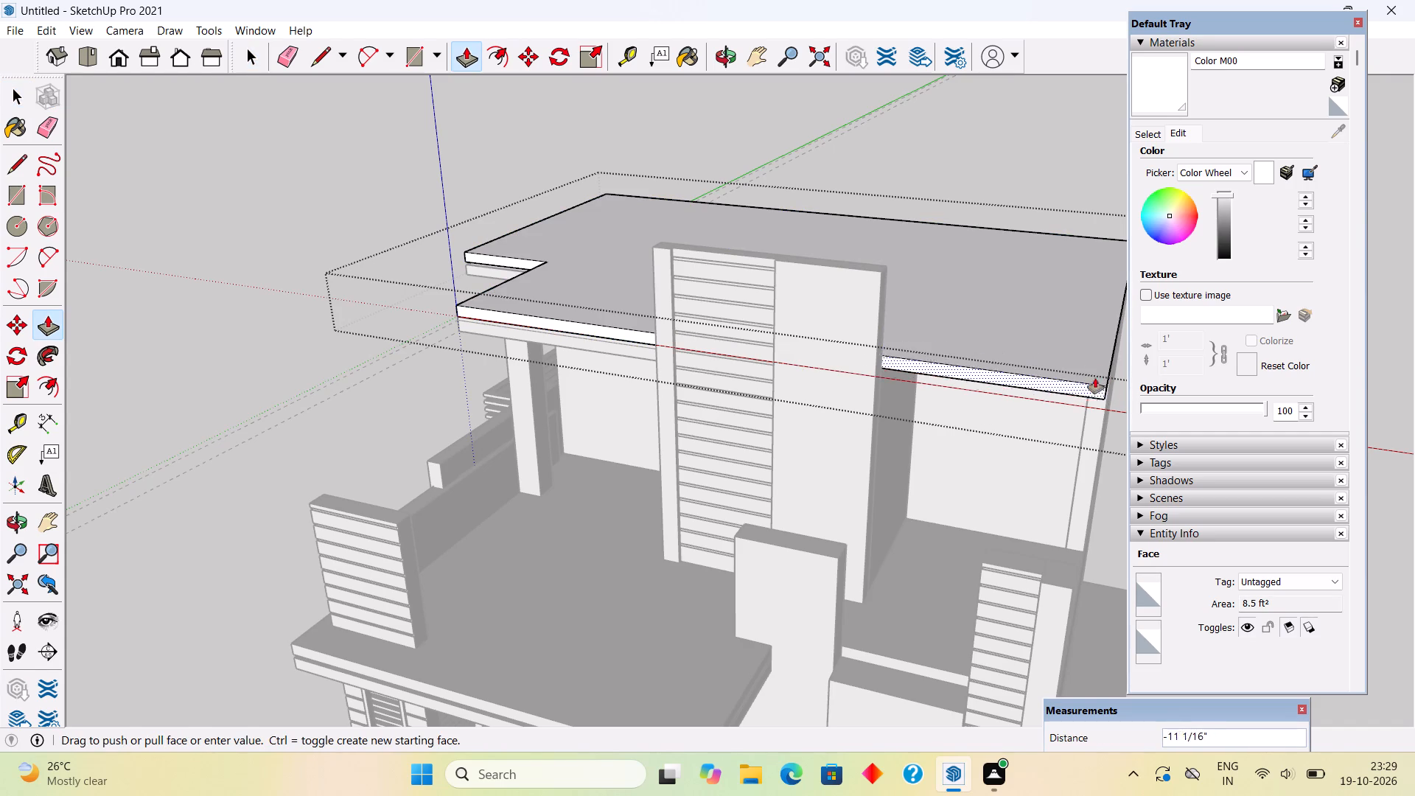
{"action": "middle_click_drag", "start_coordinate": [1108, 332], "coordinate": [861, 209]}
{"action": "left_click", "coordinate": [926, 358]}
Draw a 6" vertical line across the recessed slab edge at the corner of the wall meeting it.
{"action": "middle_click_drag", "start_coordinate": [885, 339], "coordinate": [1012, 635]}
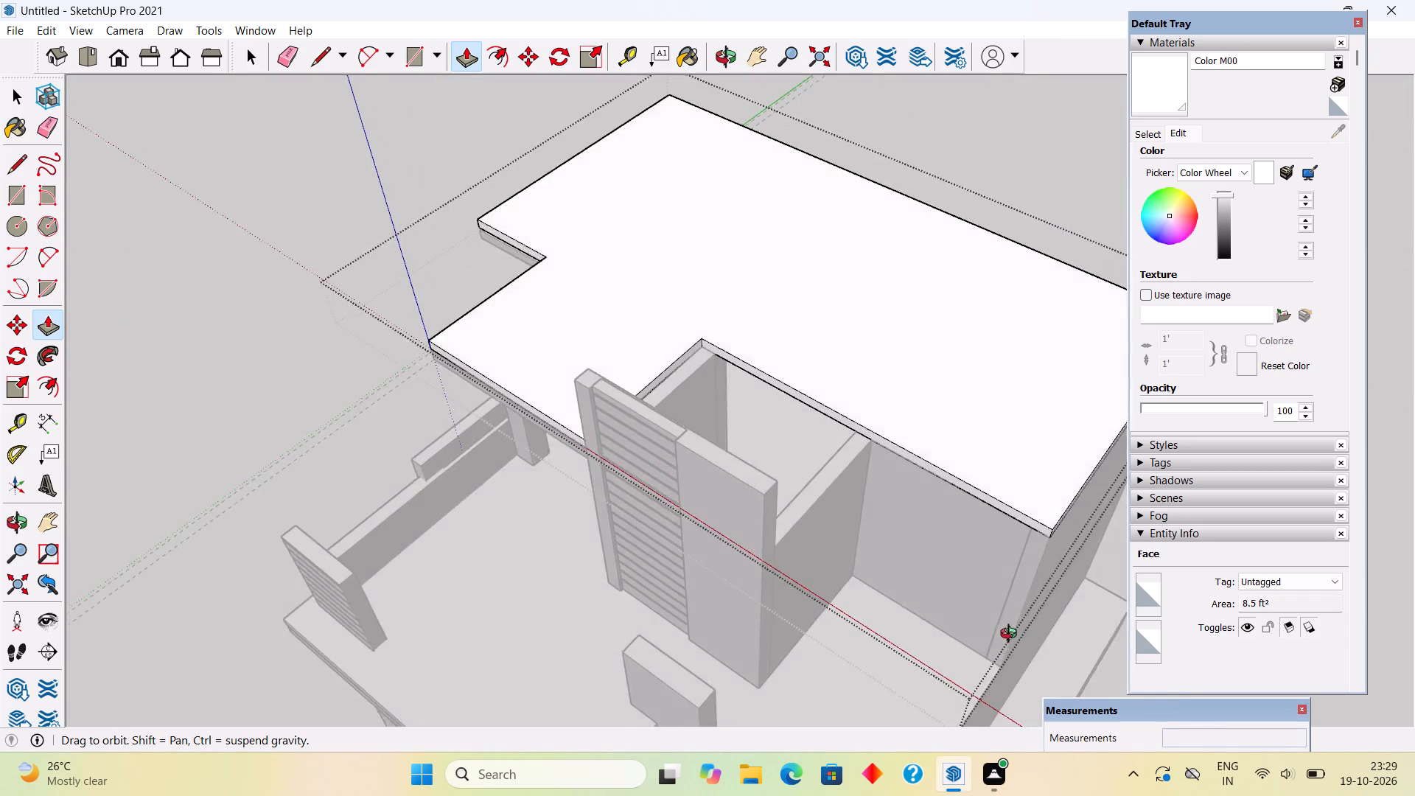
{"action": "middle_click_drag", "start_coordinate": [1012, 635], "coordinate": [749, 577]}
{"action": "key", "text": "space"}
{"action": "scroll", "coordinate": [710, 439], "scroll_direction": "up", "scroll_amount": 6}
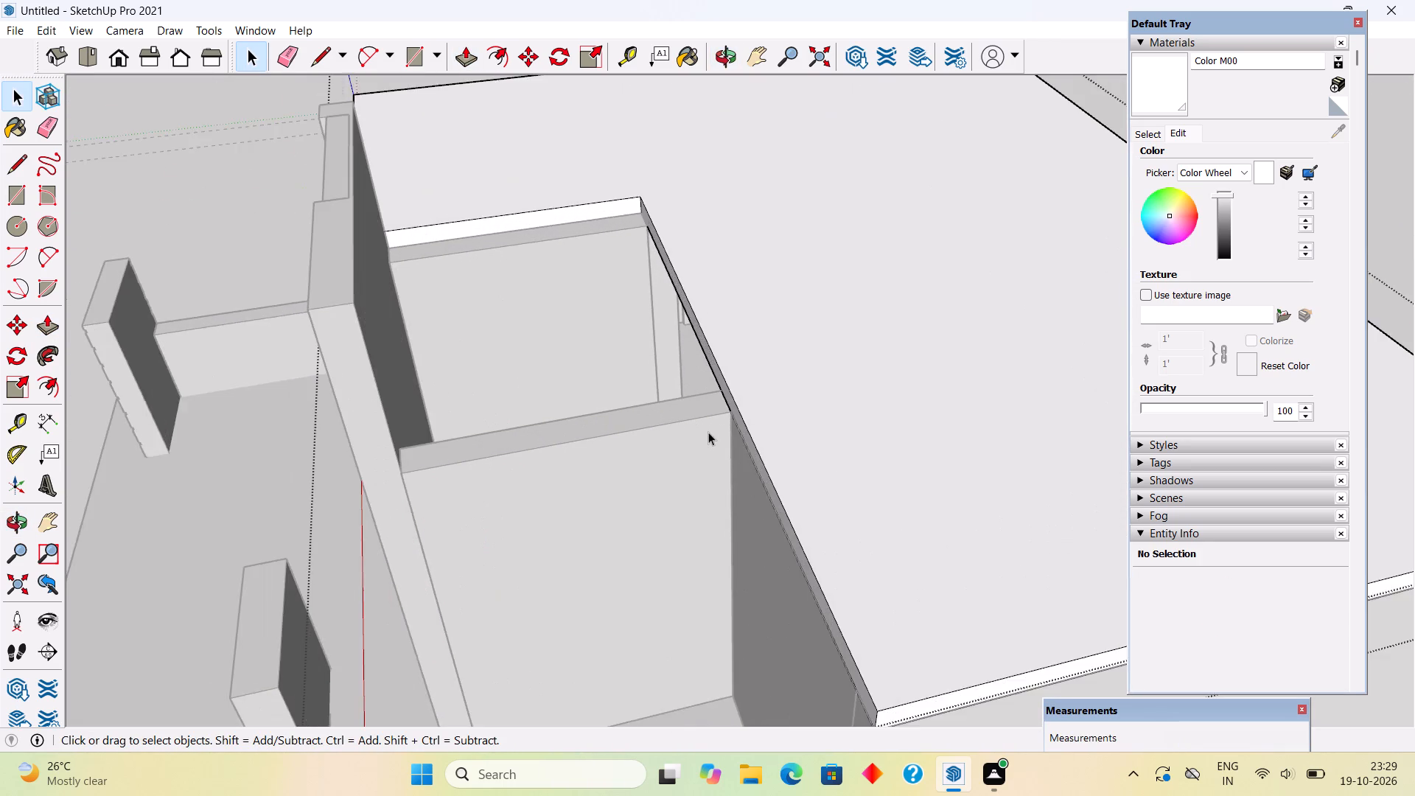
{"action": "scroll", "coordinate": [708, 427], "scroll_direction": "up", "scroll_amount": 4}
{"action": "middle_click_drag", "start_coordinate": [723, 404], "coordinate": [766, 378]}
{"action": "key", "text": "l"}
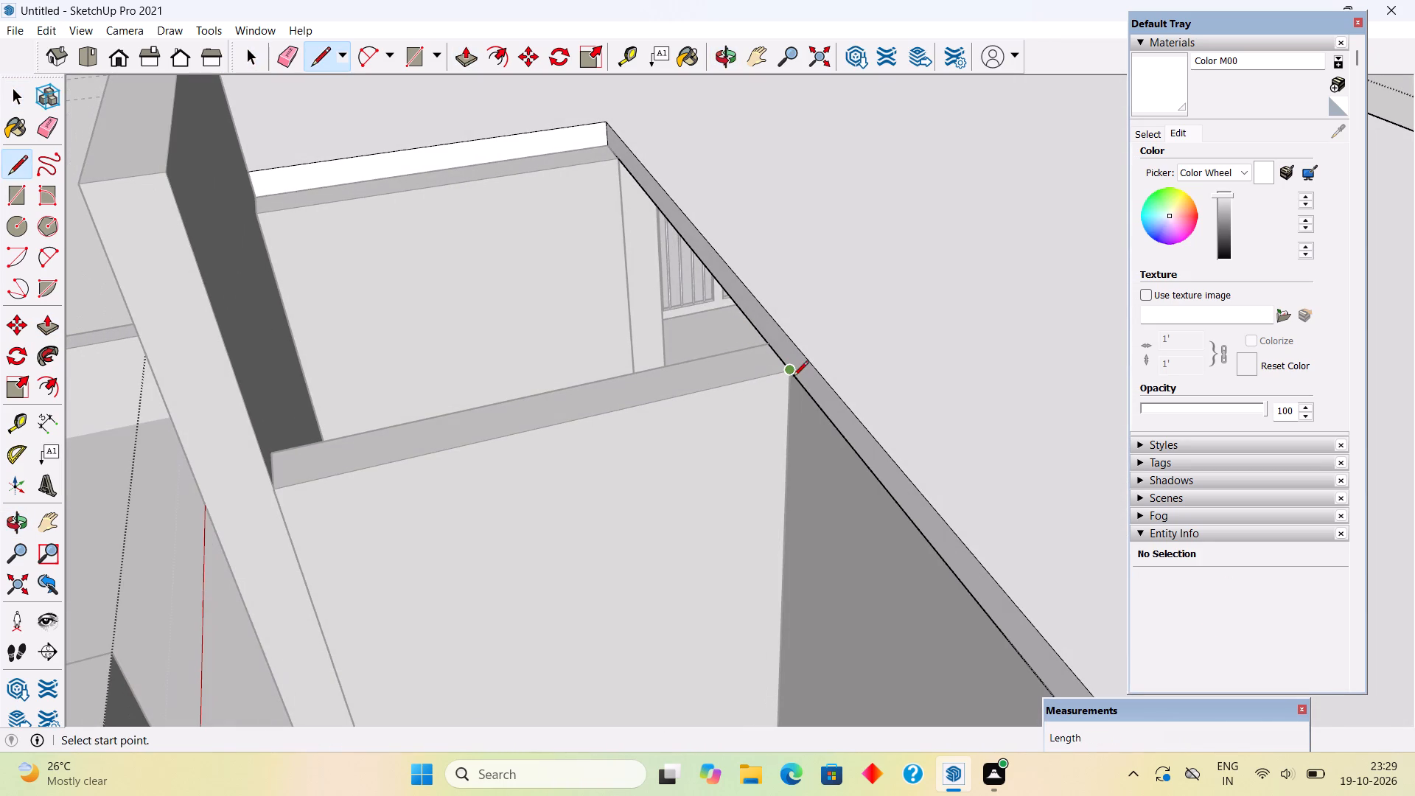
{"action": "left_click", "coordinate": [787, 371]}
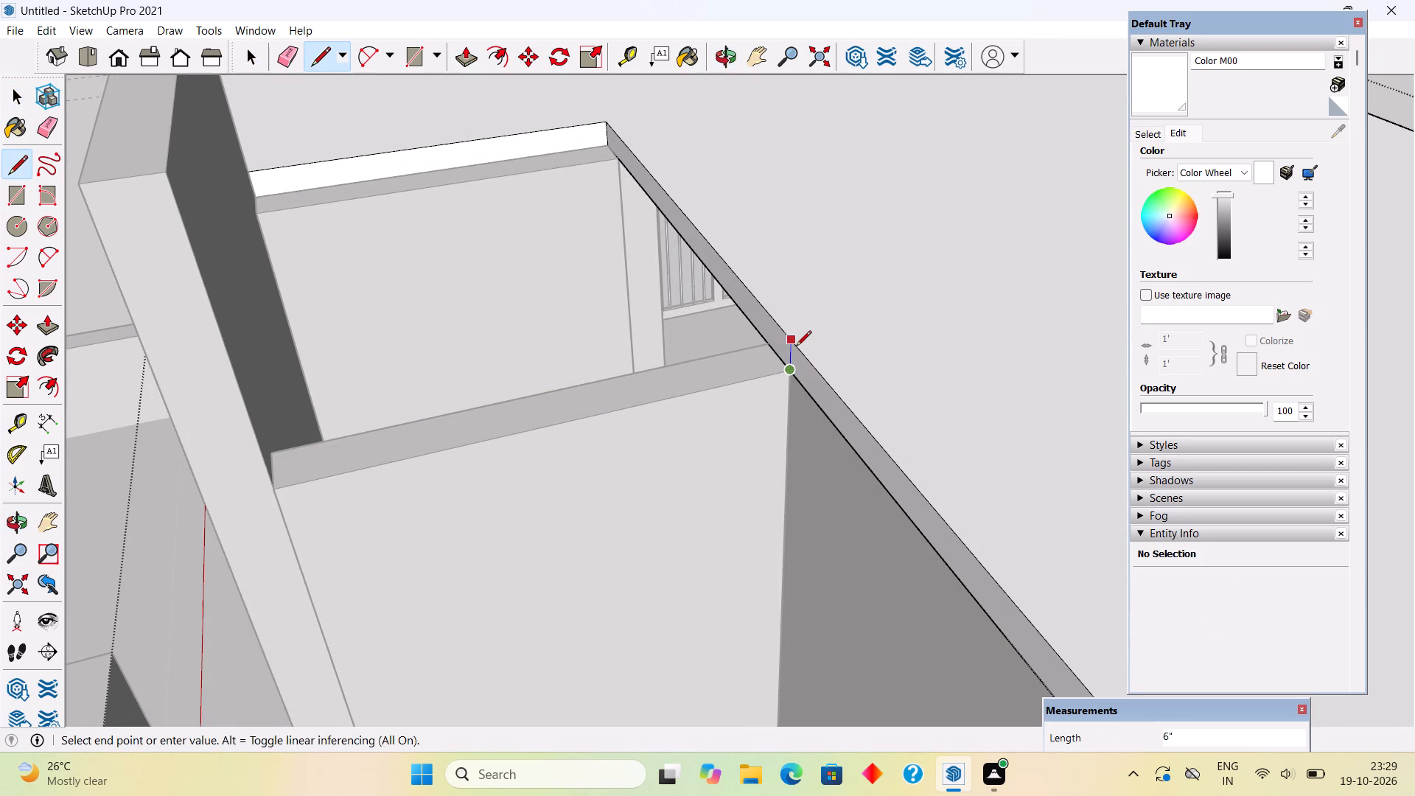
{"action": "left_click", "coordinate": [796, 347]}
Push/Pull the recessed edge section nearest the tall louvred wall forward 6' 9", and close the roof slab group.
{"action": "key", "text": "p"}
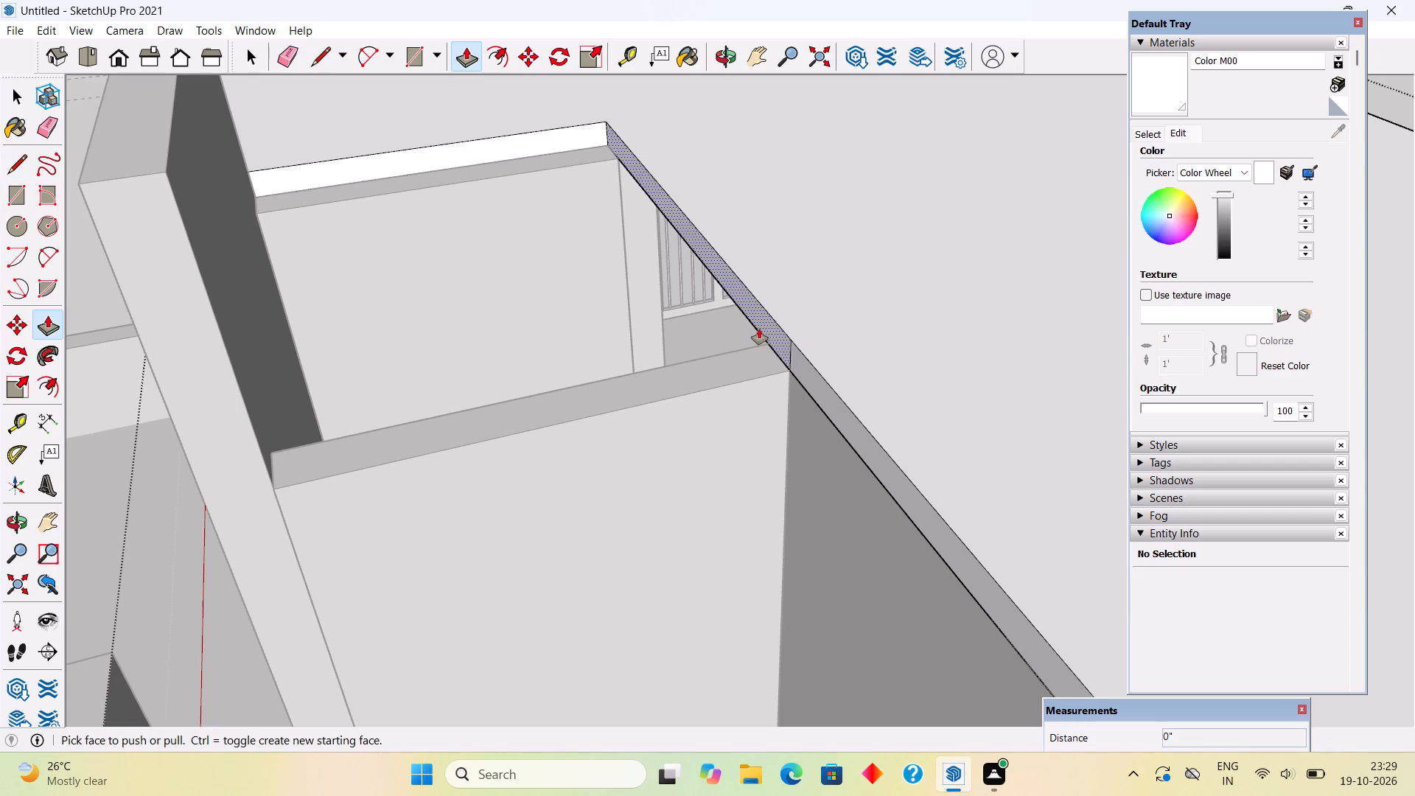
{"action": "left_click", "coordinate": [759, 329]}
{"action": "left_click", "coordinate": [281, 500]}
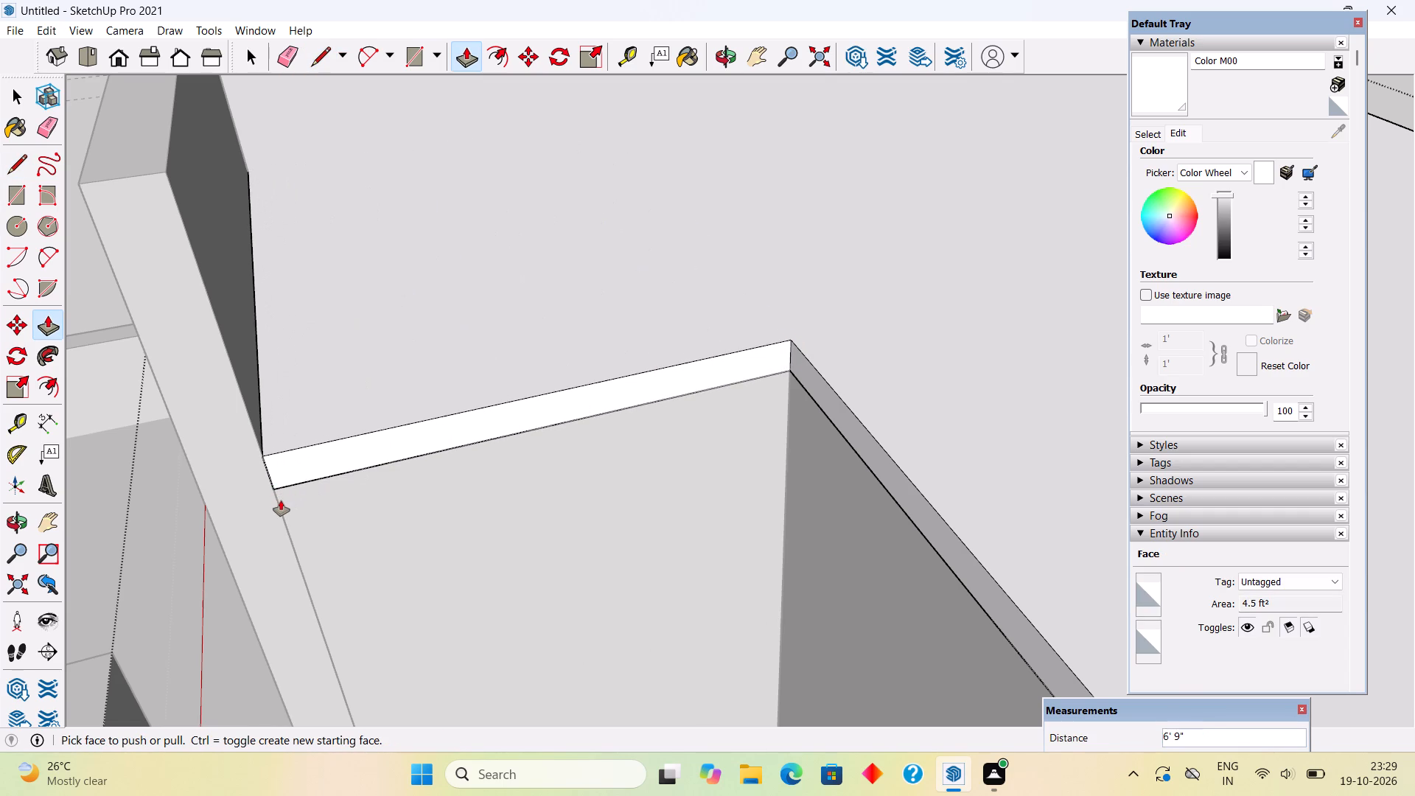
{"action": "key", "text": "space"}
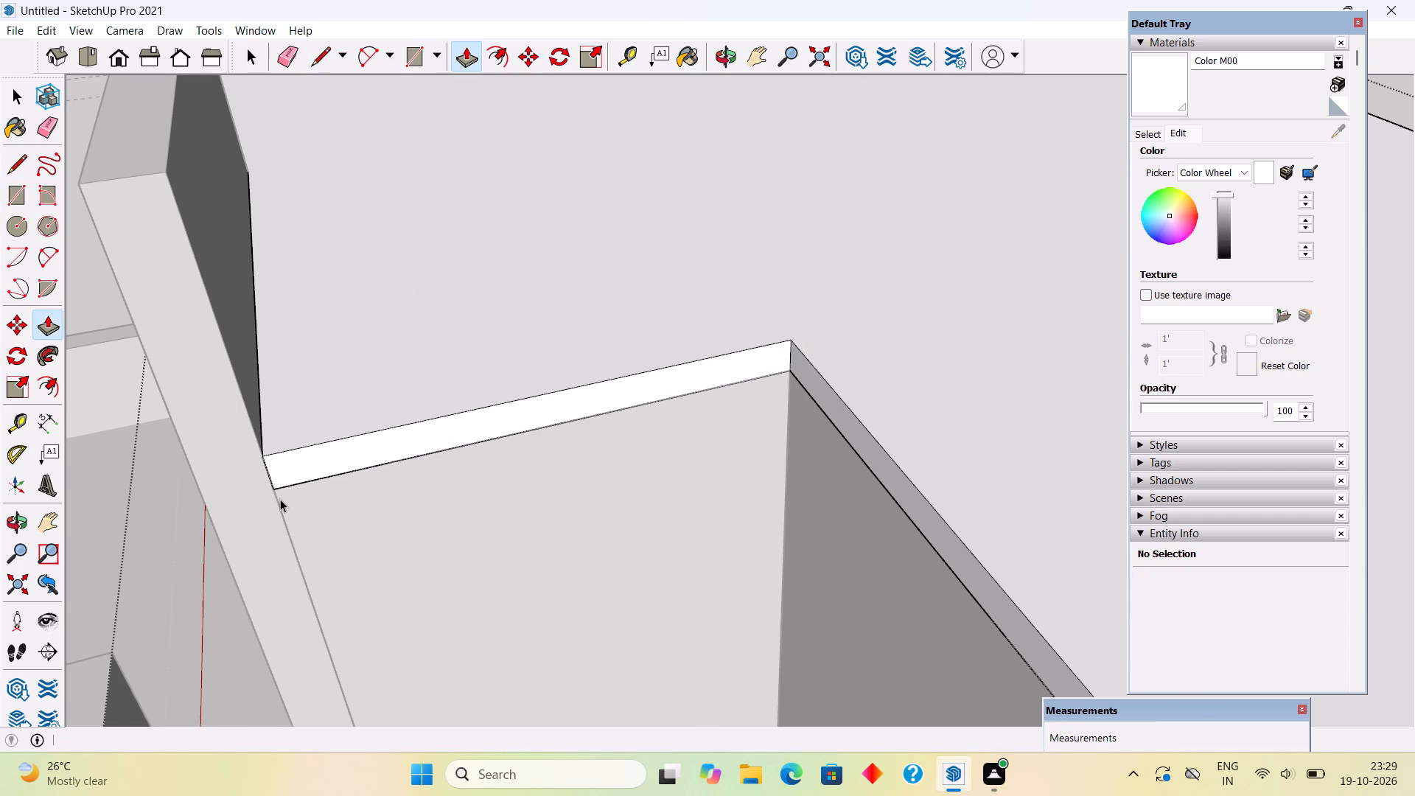
{"action": "scroll", "coordinate": [280, 499], "scroll_direction": "down", "scroll_amount": 14}
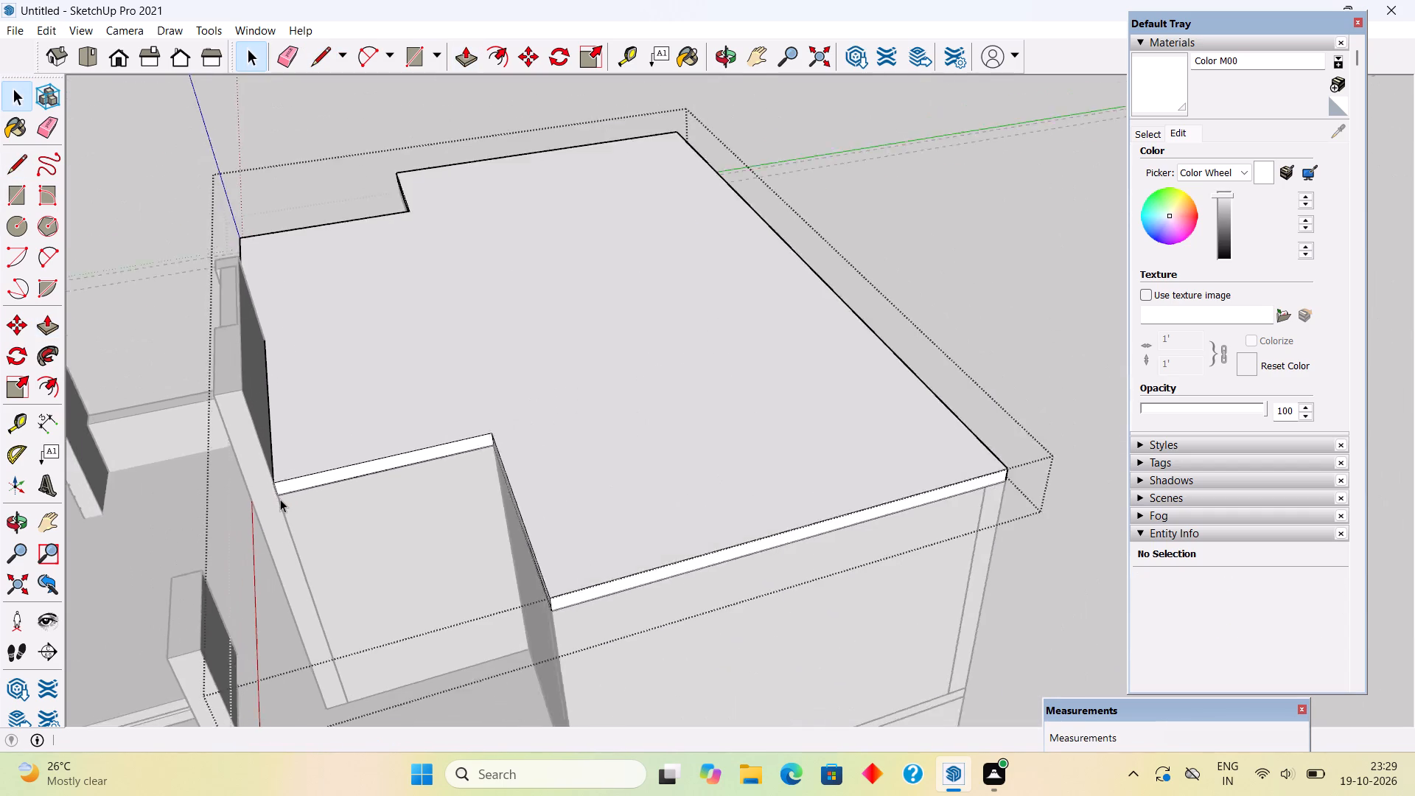
{"action": "scroll", "coordinate": [280, 499], "scroll_direction": "down", "scroll_amount": 11}
{"action": "middle_click_drag", "start_coordinate": [271, 519], "coordinate": [744, 273]}
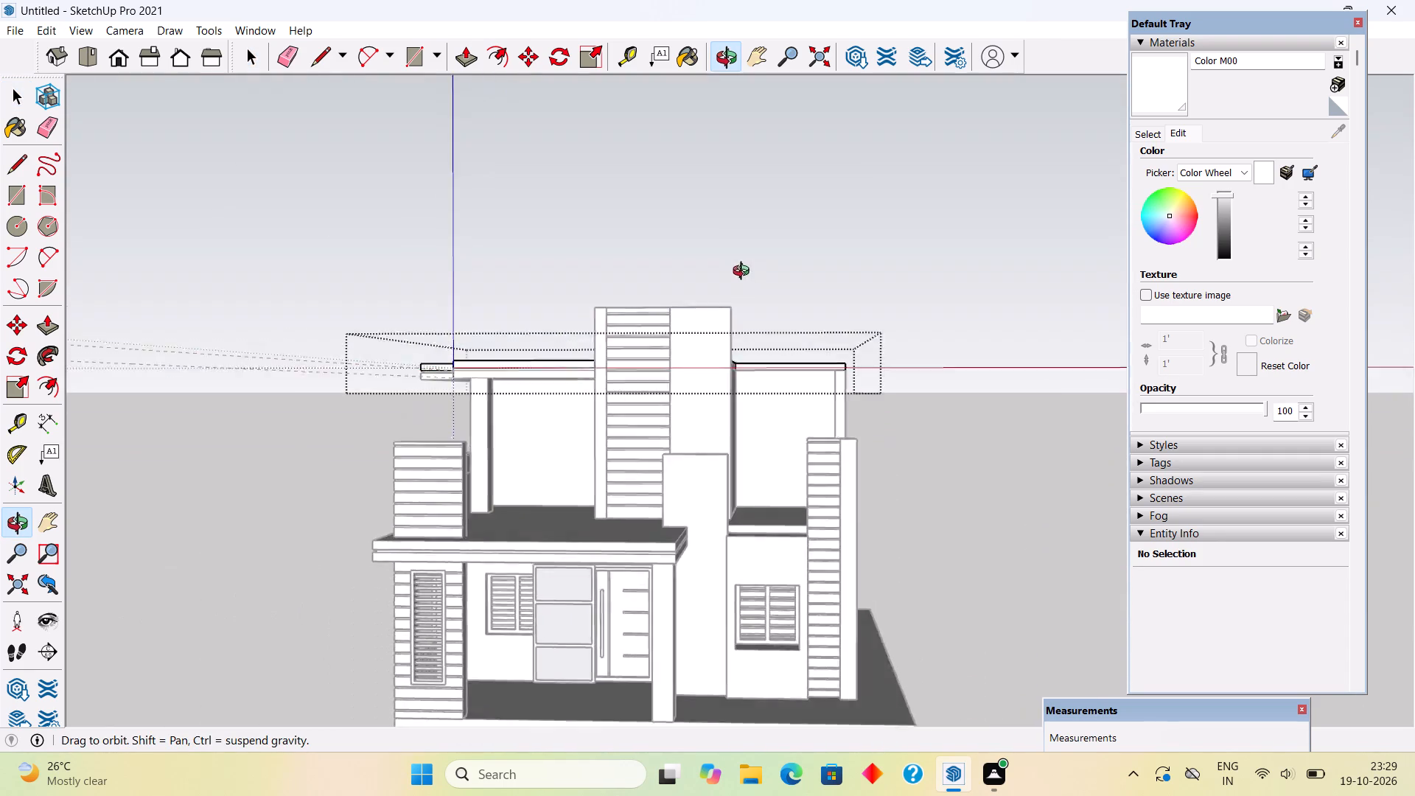
{"action": "middle_click_drag", "start_coordinate": [744, 273], "coordinate": [709, 317]}
{"action": "left_click", "coordinate": [717, 308]}
Inside the roof slab group, Push/Pull the side edge face opposite the balcony inward to the slab's inner corner, and close the group.
{"action": "scroll", "coordinate": [740, 398], "scroll_direction": "down", "scroll_amount": 5}
{"action": "scroll", "coordinate": [733, 429], "scroll_direction": "up", "scroll_amount": 2}
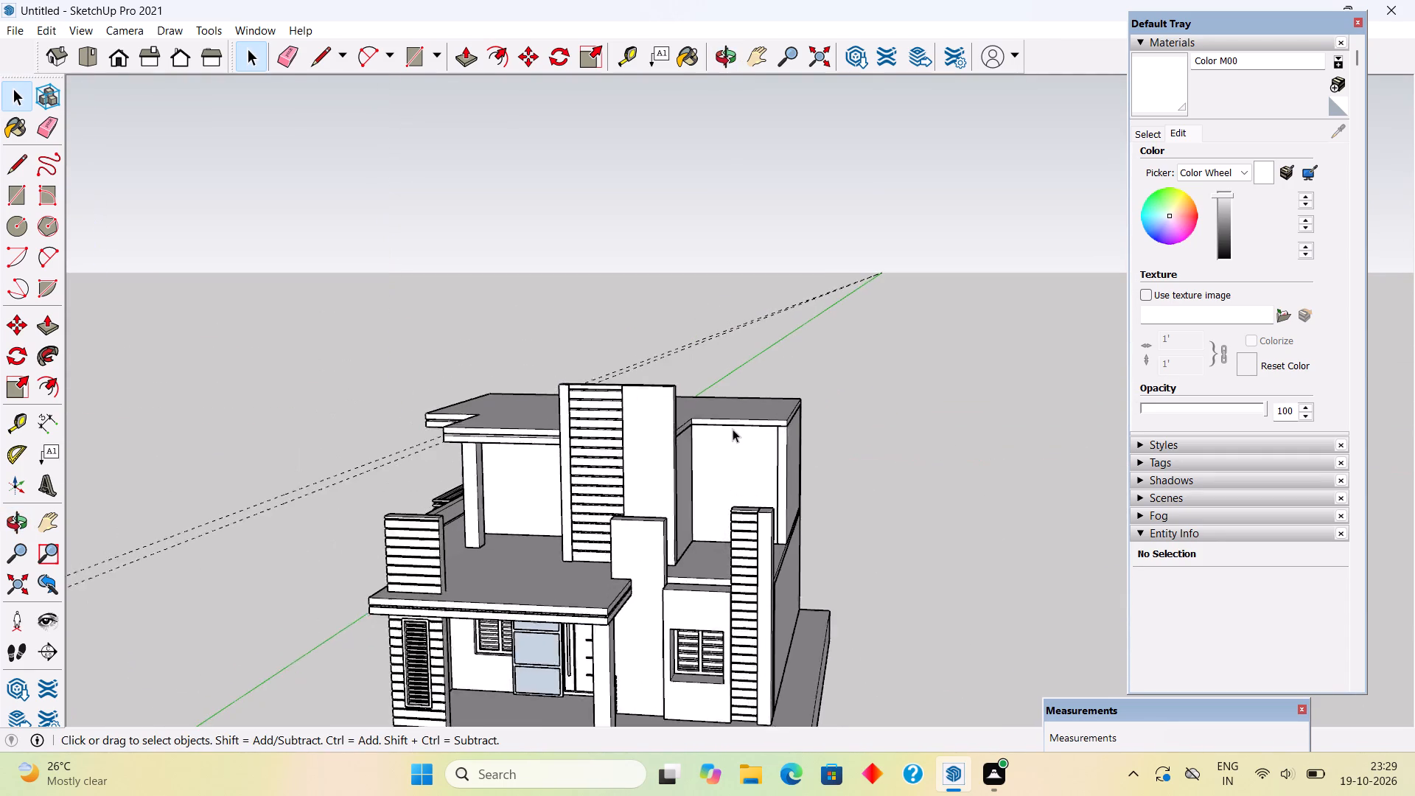
{"action": "scroll", "coordinate": [733, 429], "scroll_direction": "up", "scroll_amount": 2}
{"action": "middle_click_drag", "start_coordinate": [733, 429], "coordinate": [967, 394]}
{"action": "scroll", "coordinate": [608, 475], "scroll_direction": "down", "scroll_amount": 7}
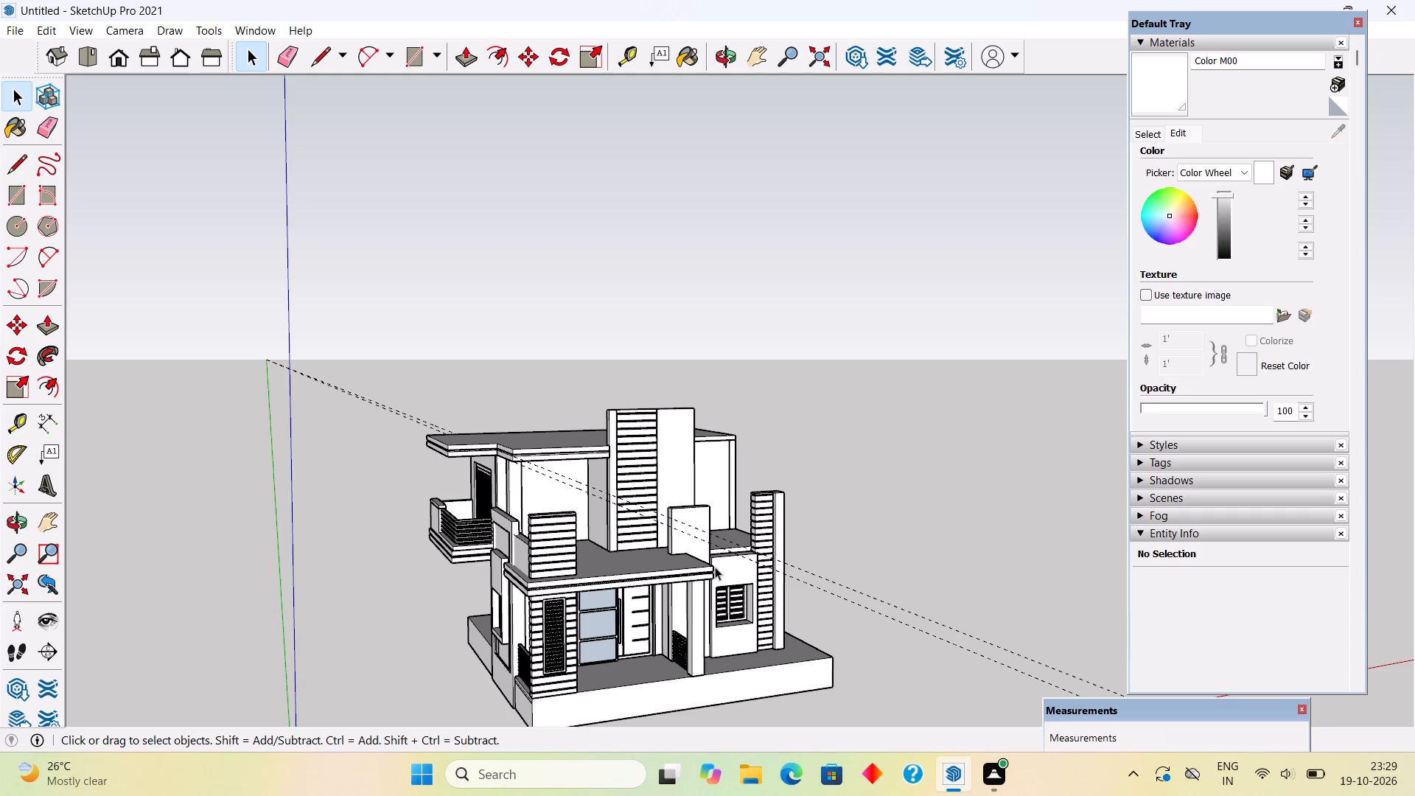
{"action": "middle_click_drag", "start_coordinate": [660, 480], "coordinate": [488, 479]}
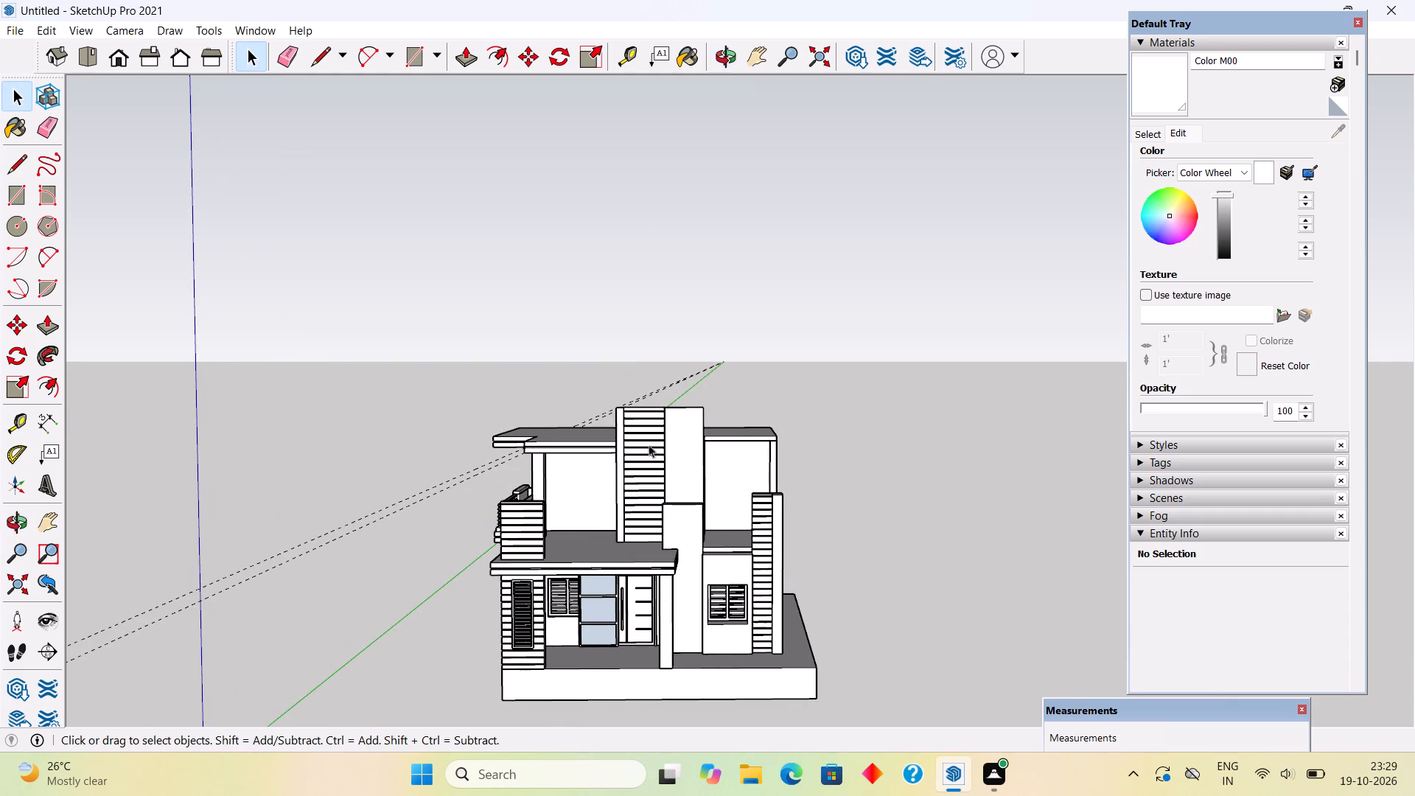
{"action": "middle_click_drag", "start_coordinate": [747, 433], "coordinate": [406, 511]}
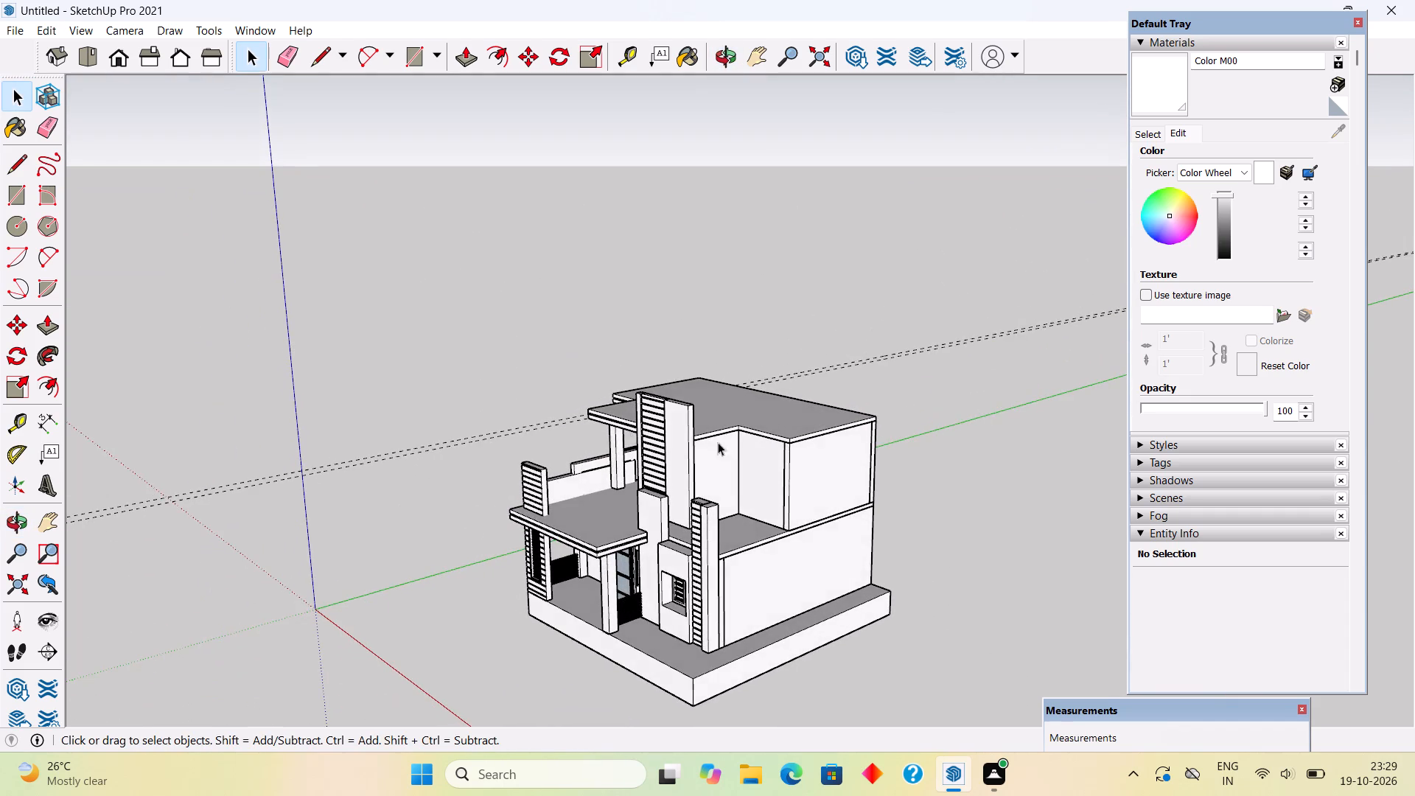
{"action": "scroll", "coordinate": [795, 443], "scroll_direction": "up", "scroll_amount": 11}
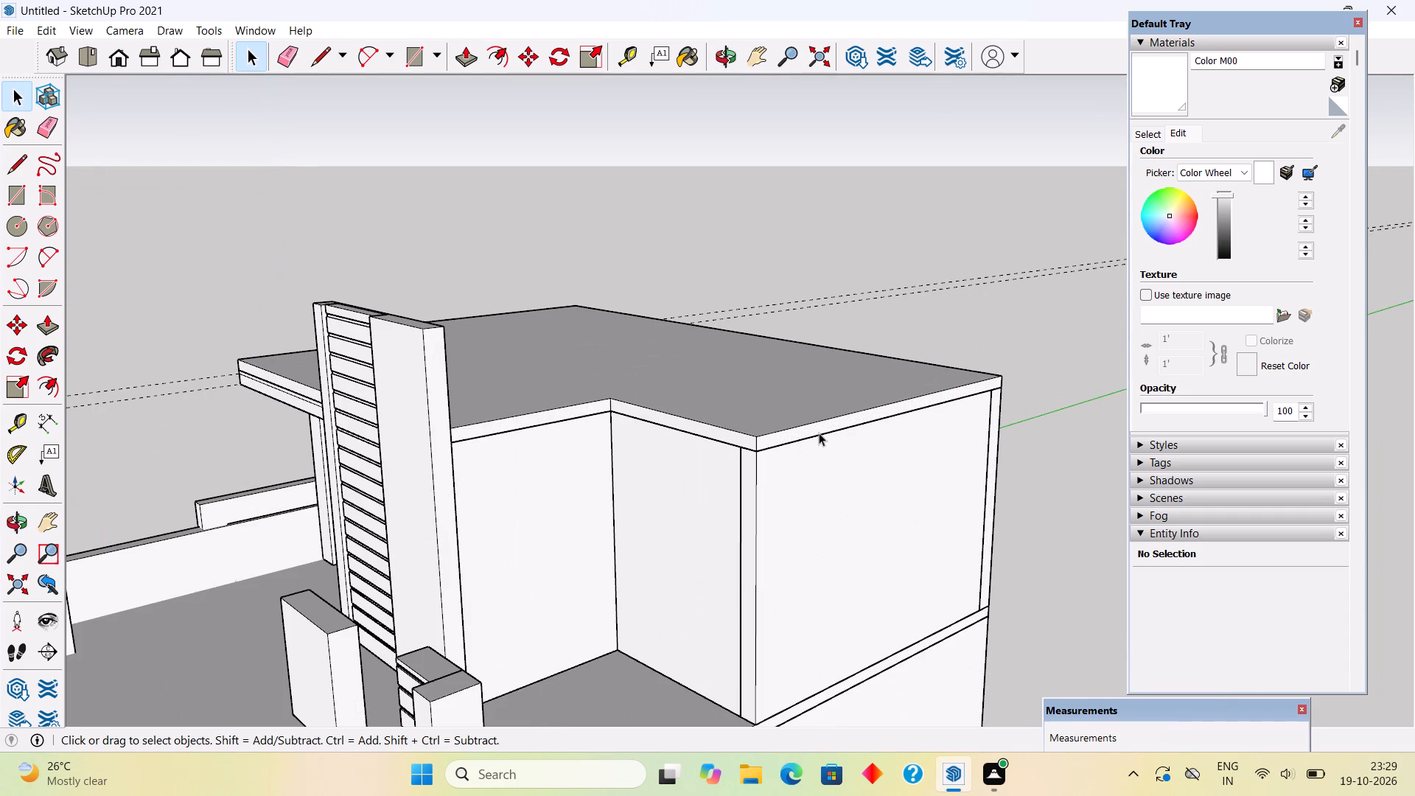
{"action": "left_click", "coordinate": [820, 433]}
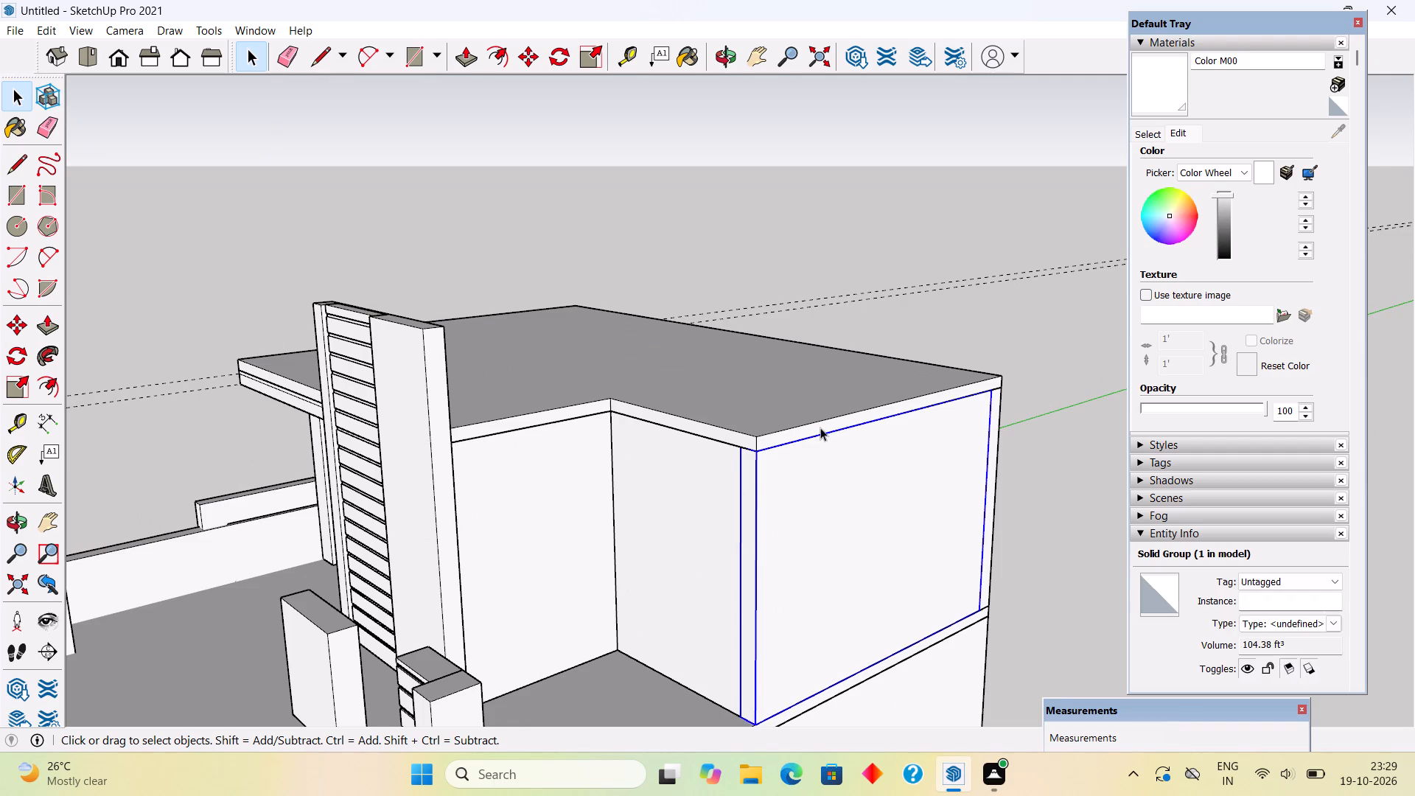
{"action": "triple_click", "coordinate": [820, 427]}
{"action": "key", "text": "p"}
{"action": "left_click", "coordinate": [820, 427]}
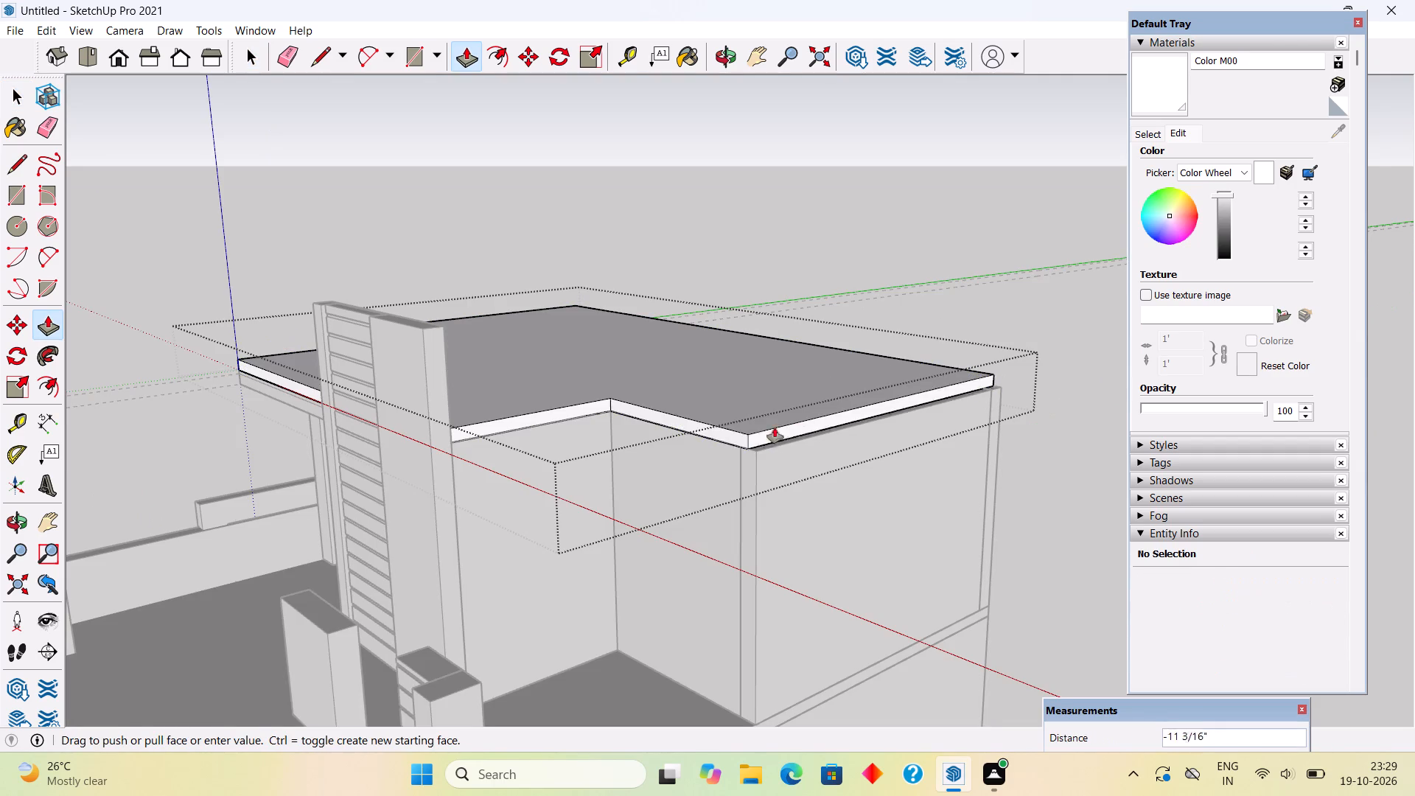
{"action": "left_click", "coordinate": [597, 411]}
{"action": "key", "text": "space"}
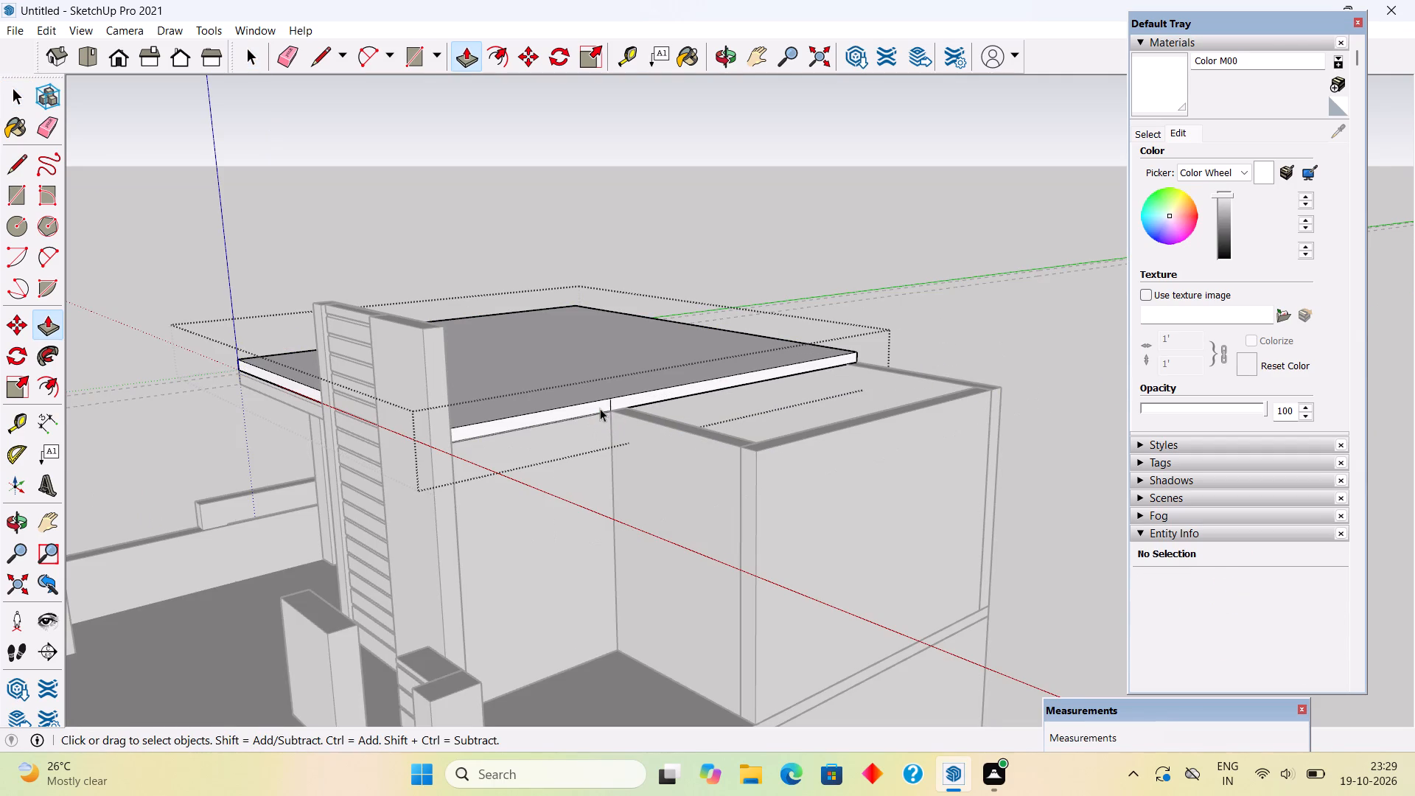
{"action": "left_click", "coordinate": [870, 299]}
Inside the group of the uncovered upper room's front wall, Push/Pull its top face down 3'.
{"action": "middle_click_drag", "start_coordinate": [832, 420], "coordinate": [741, 593]}
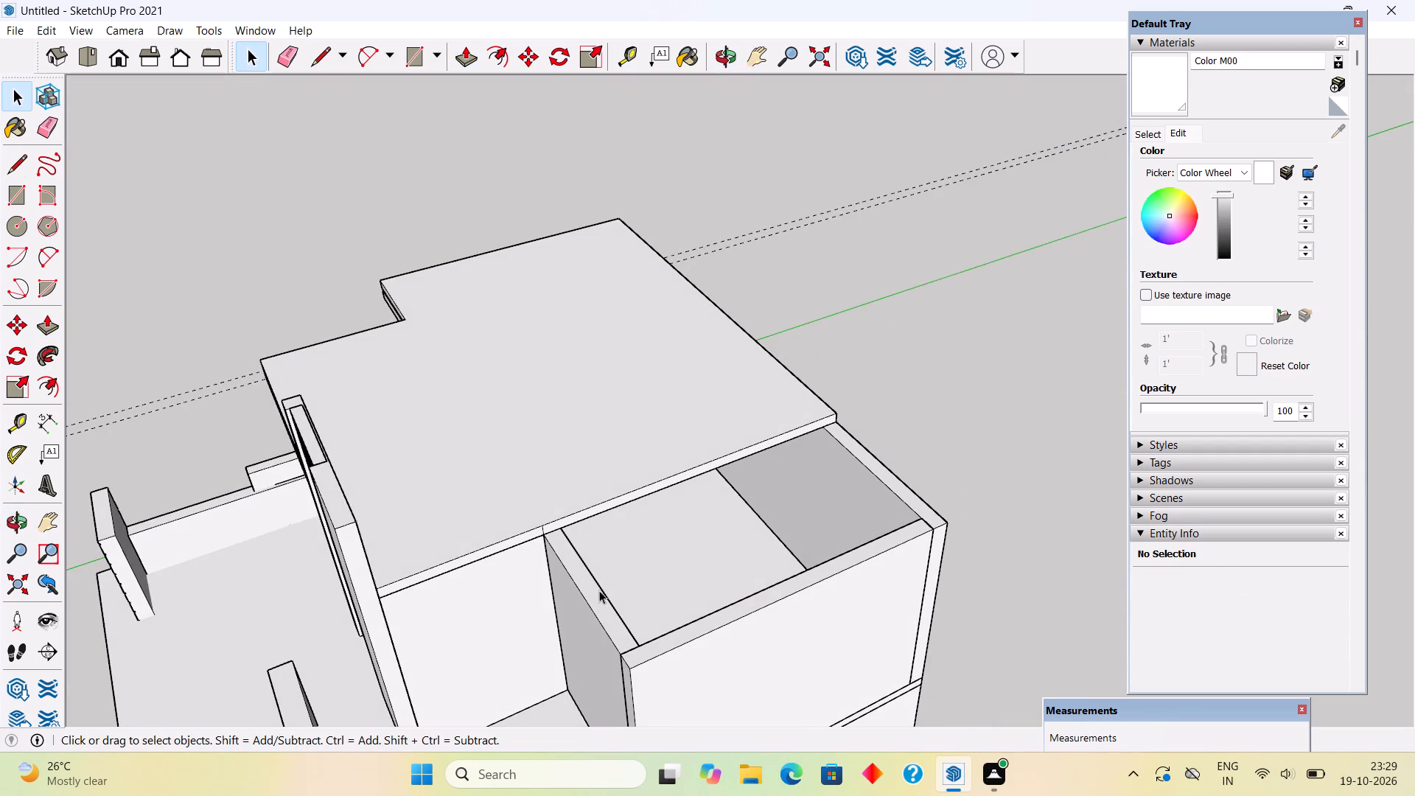
{"action": "scroll", "coordinate": [598, 615], "scroll_direction": "up", "scroll_amount": 2}
{"action": "triple_click", "coordinate": [611, 615]}
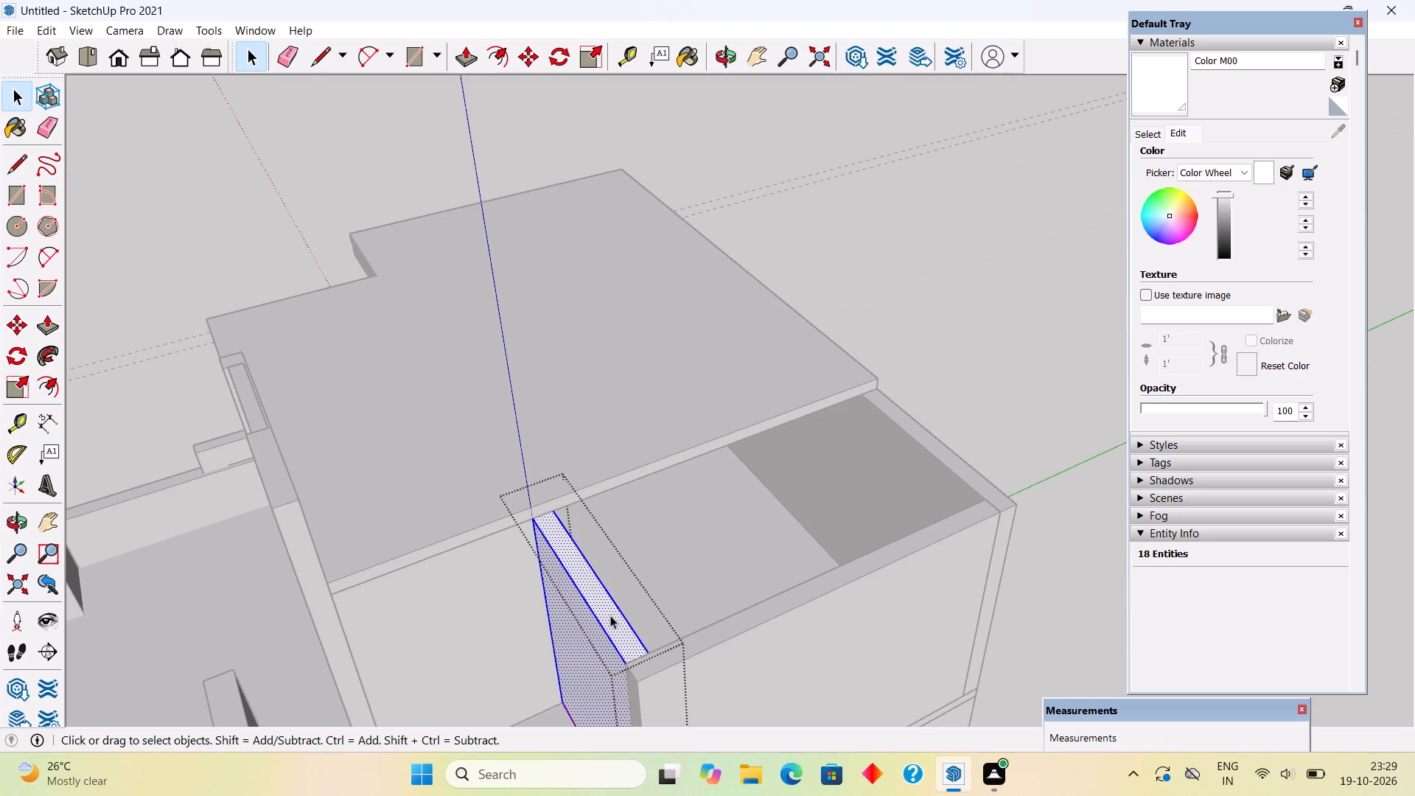
{"action": "key", "text": "p"}
{"action": "left_click", "coordinate": [610, 615]}
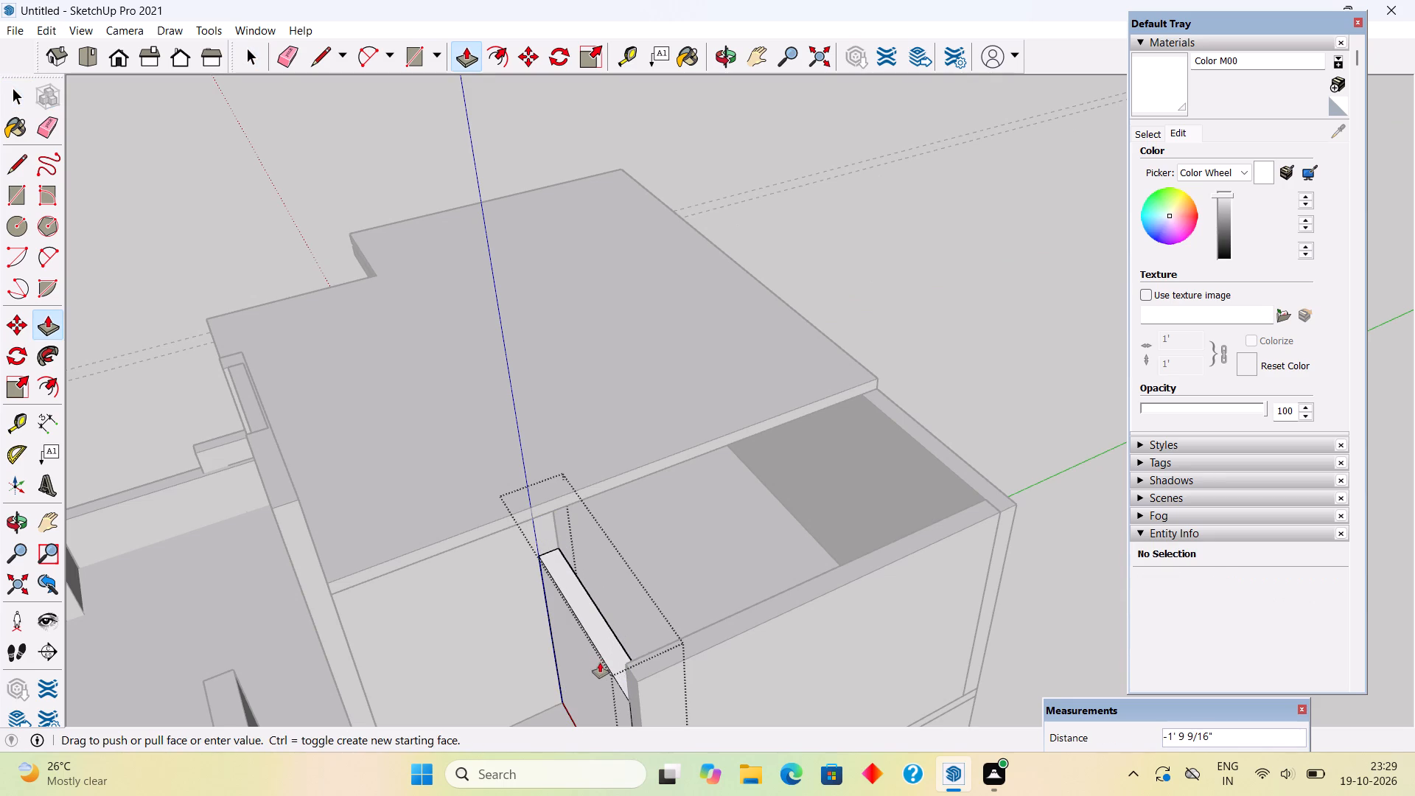
{"action": "type", "text": "3'"}
{"action": "key", "text": "Return"}
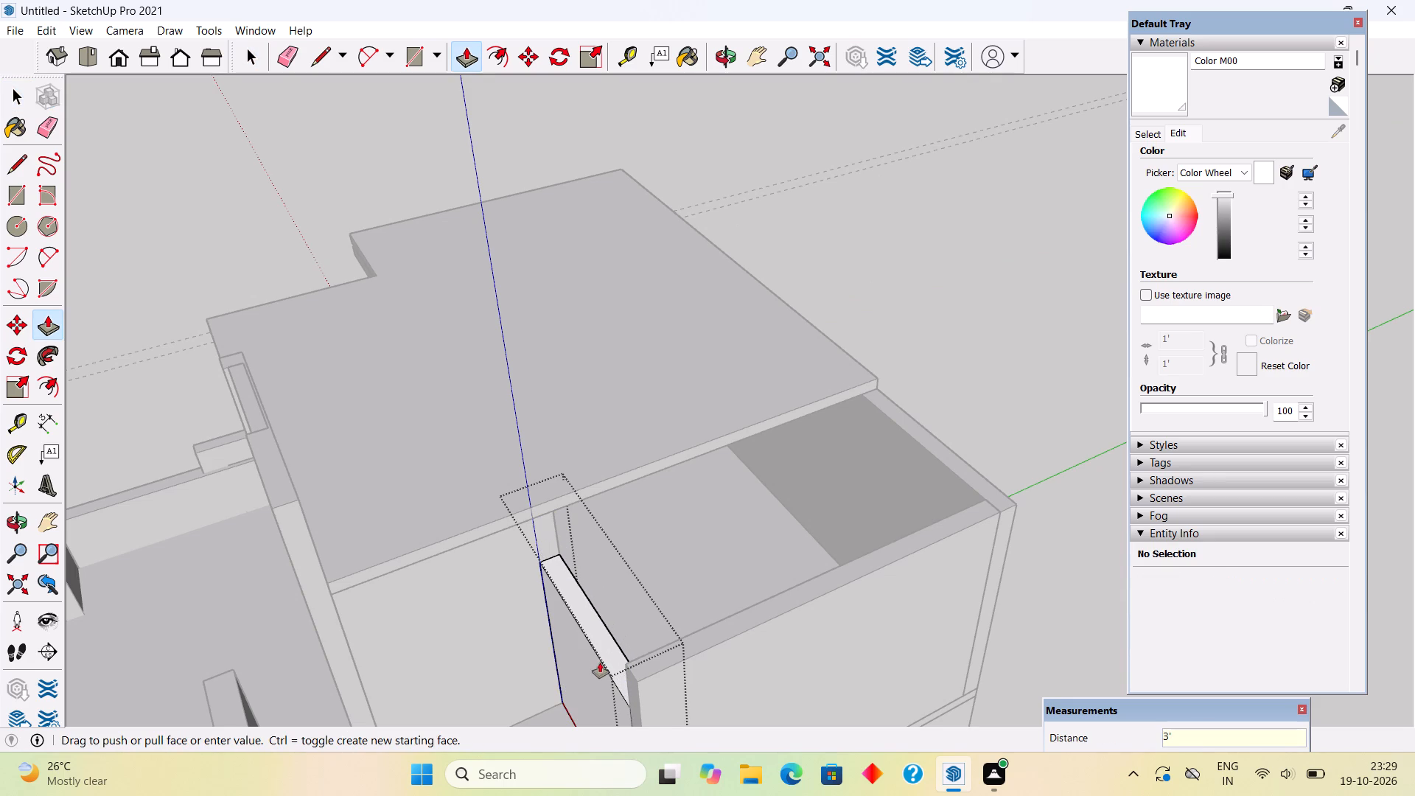
{"action": "key", "text": "space"}
{"action": "scroll", "coordinate": [600, 663], "scroll_direction": "down", "scroll_amount": 3}
{"action": "scroll", "coordinate": [652, 620], "scroll_direction": "down", "scroll_amount": 2}
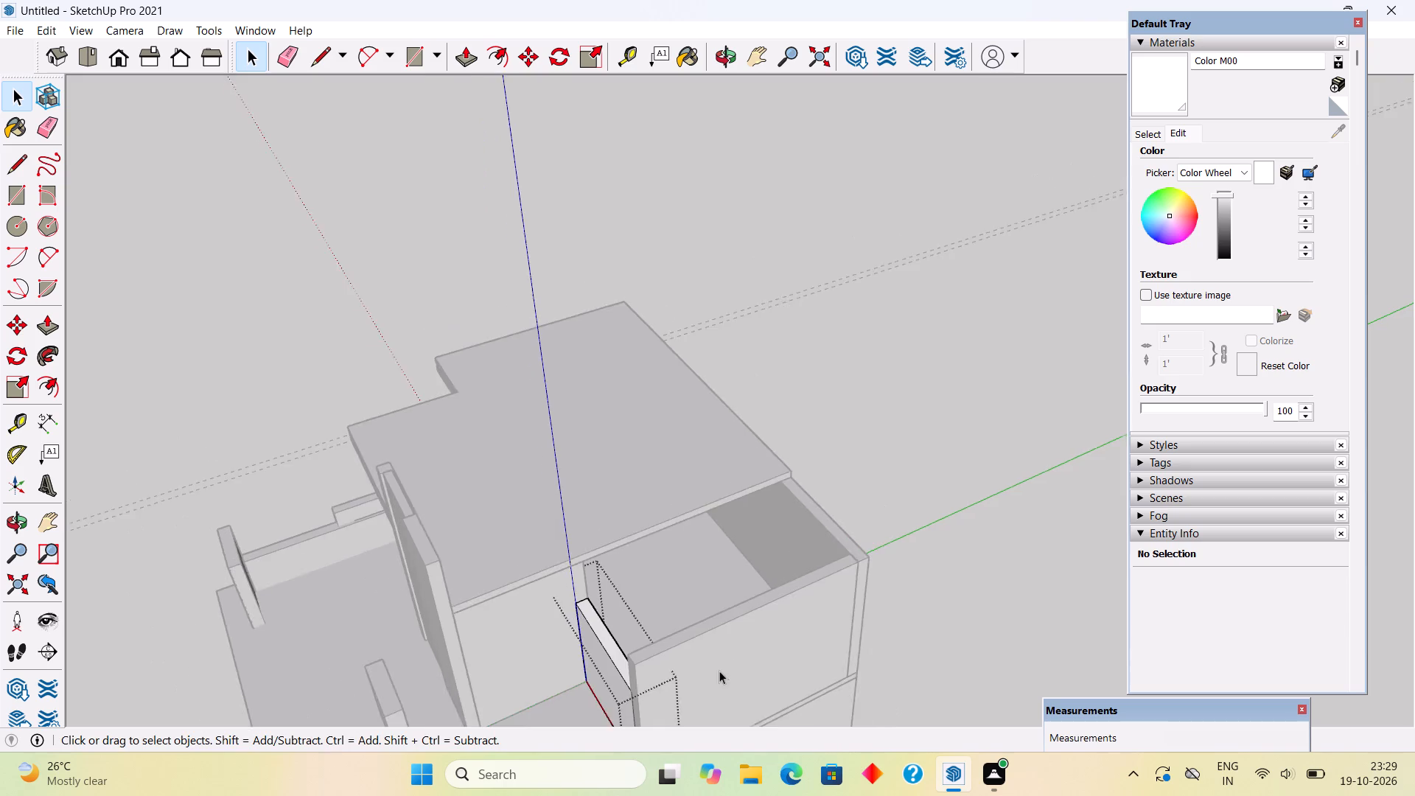
{"action": "middle_click_drag", "start_coordinate": [728, 590], "coordinate": [855, 290]}
{"action": "middle_click_drag", "start_coordinate": [859, 328], "coordinate": [1150, 434]}
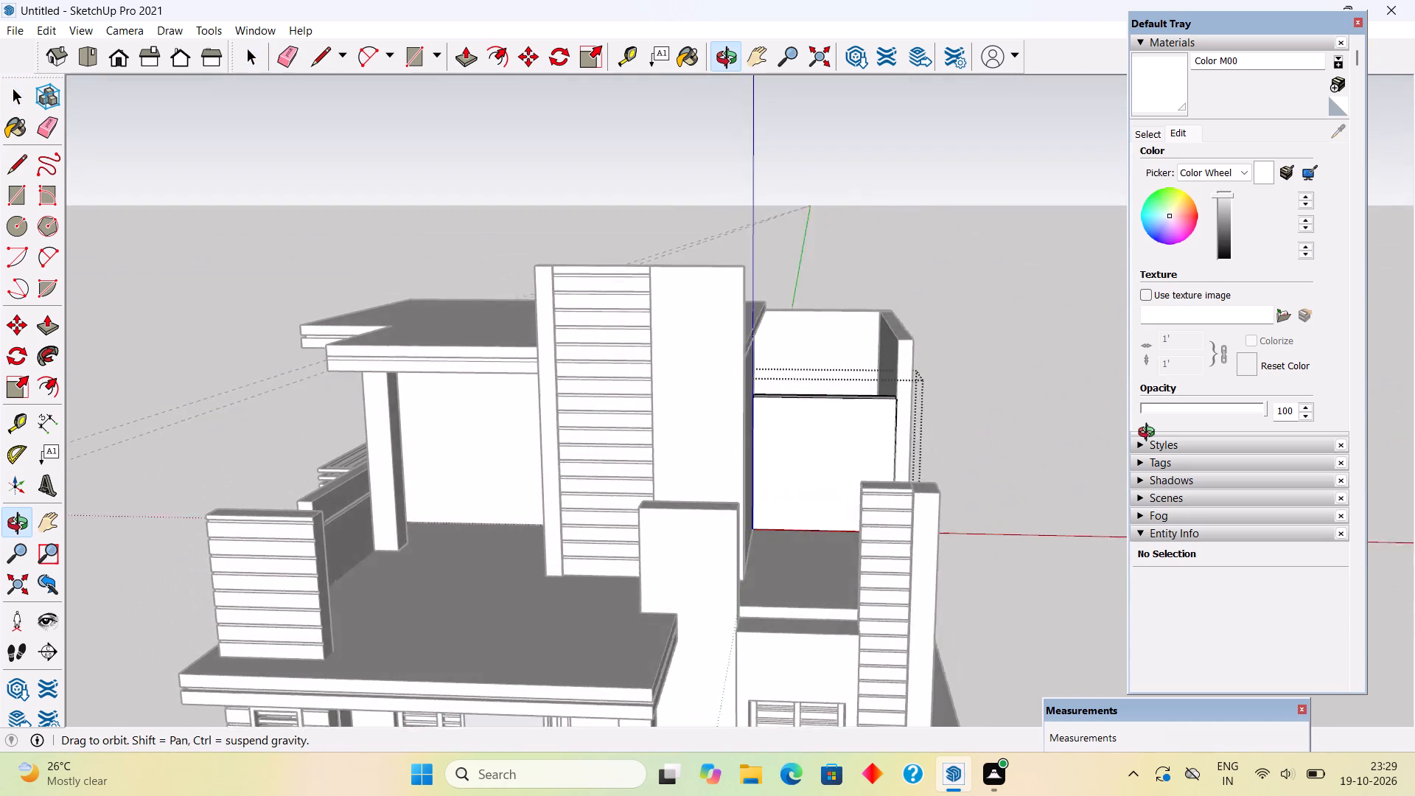
{"action": "middle_click_drag", "start_coordinate": [1150, 434], "coordinate": [1007, 484]}
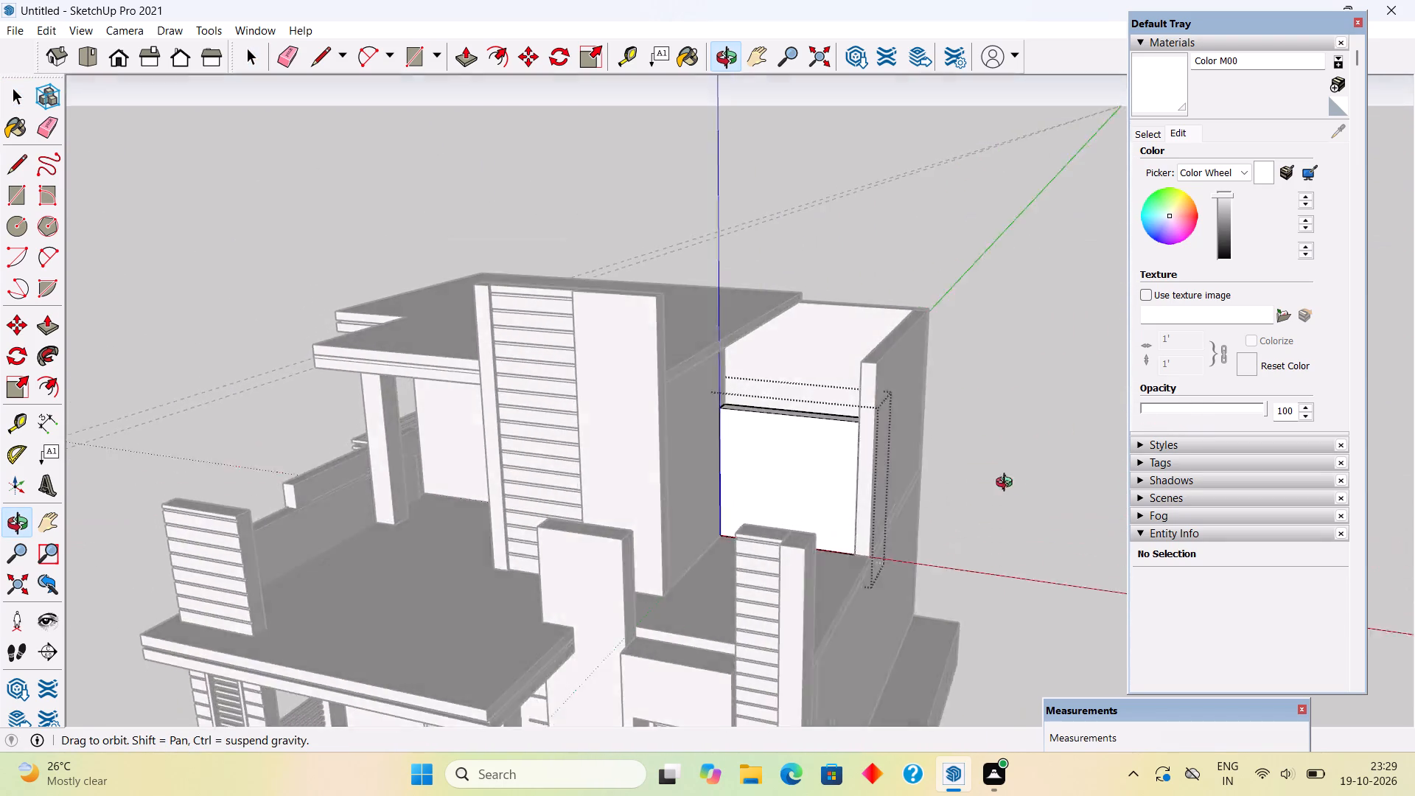
Inside the group of the uncovered upper room's outer side wall, Push/Pull its top face down level with the lowered front wall.
{"action": "middle_click_drag", "start_coordinate": [1007, 484], "coordinate": [699, 631]}
{"action": "triple_click", "coordinate": [762, 438]}
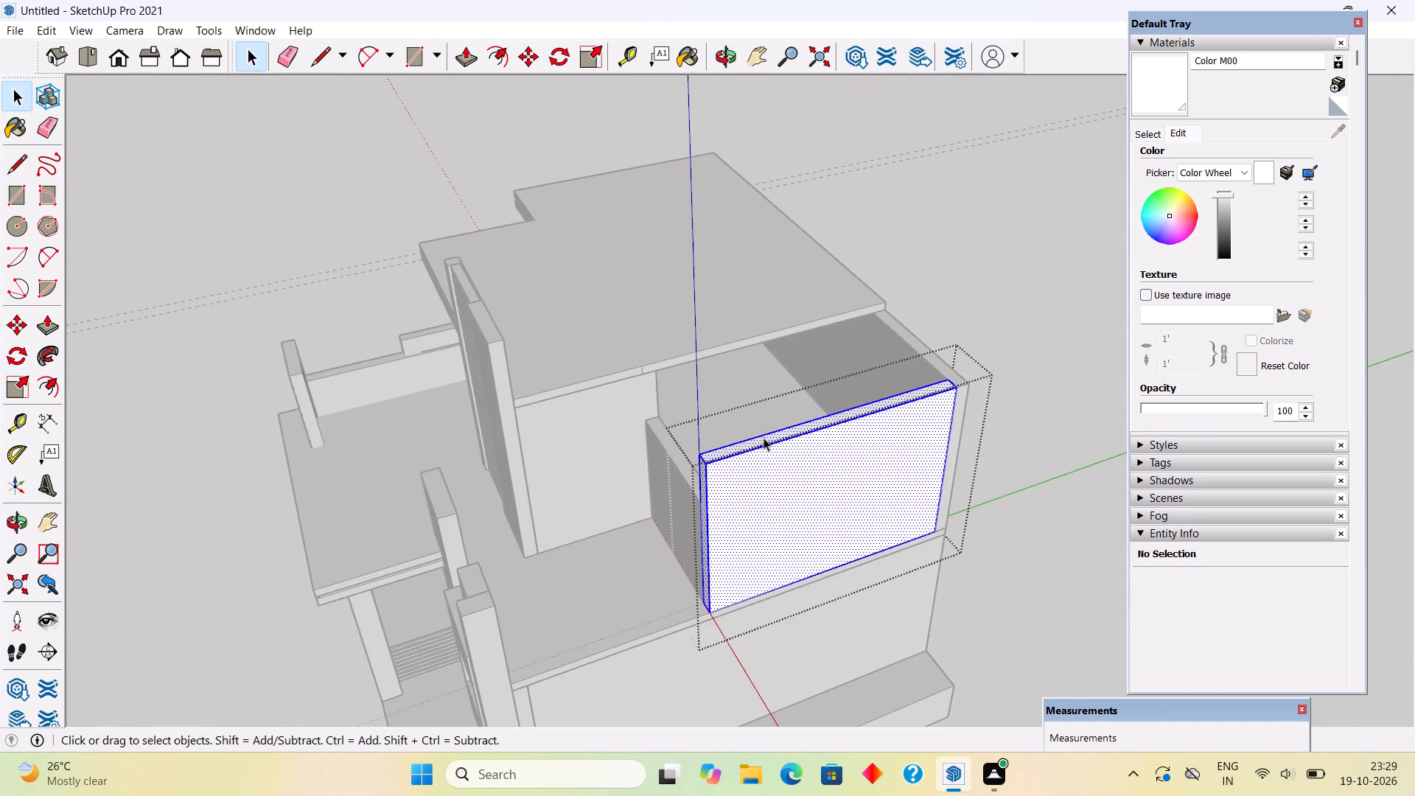
{"action": "key", "text": "p"}
{"action": "left_click", "coordinate": [769, 434]}
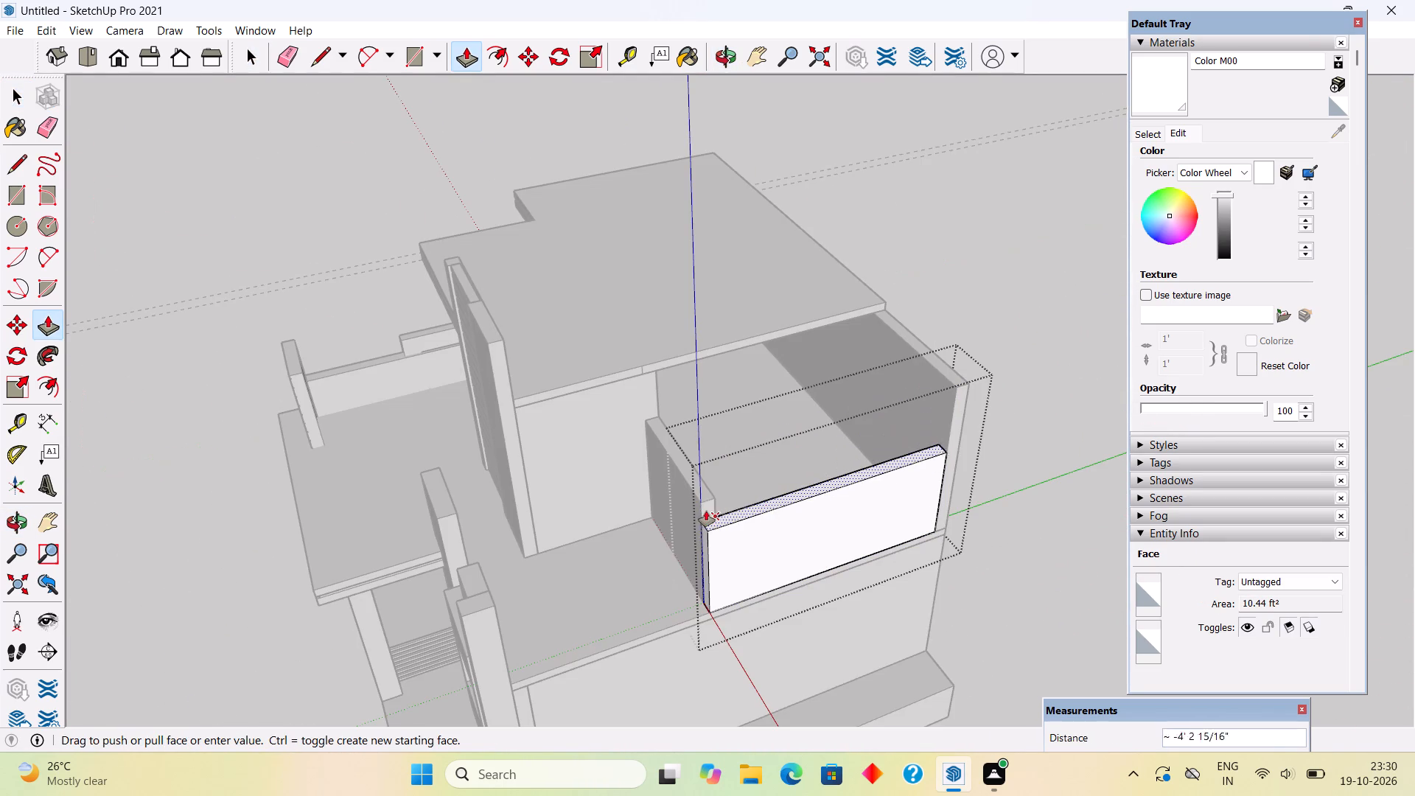
{"action": "left_click", "coordinate": [702, 495]}
{"action": "key", "text": "space"}
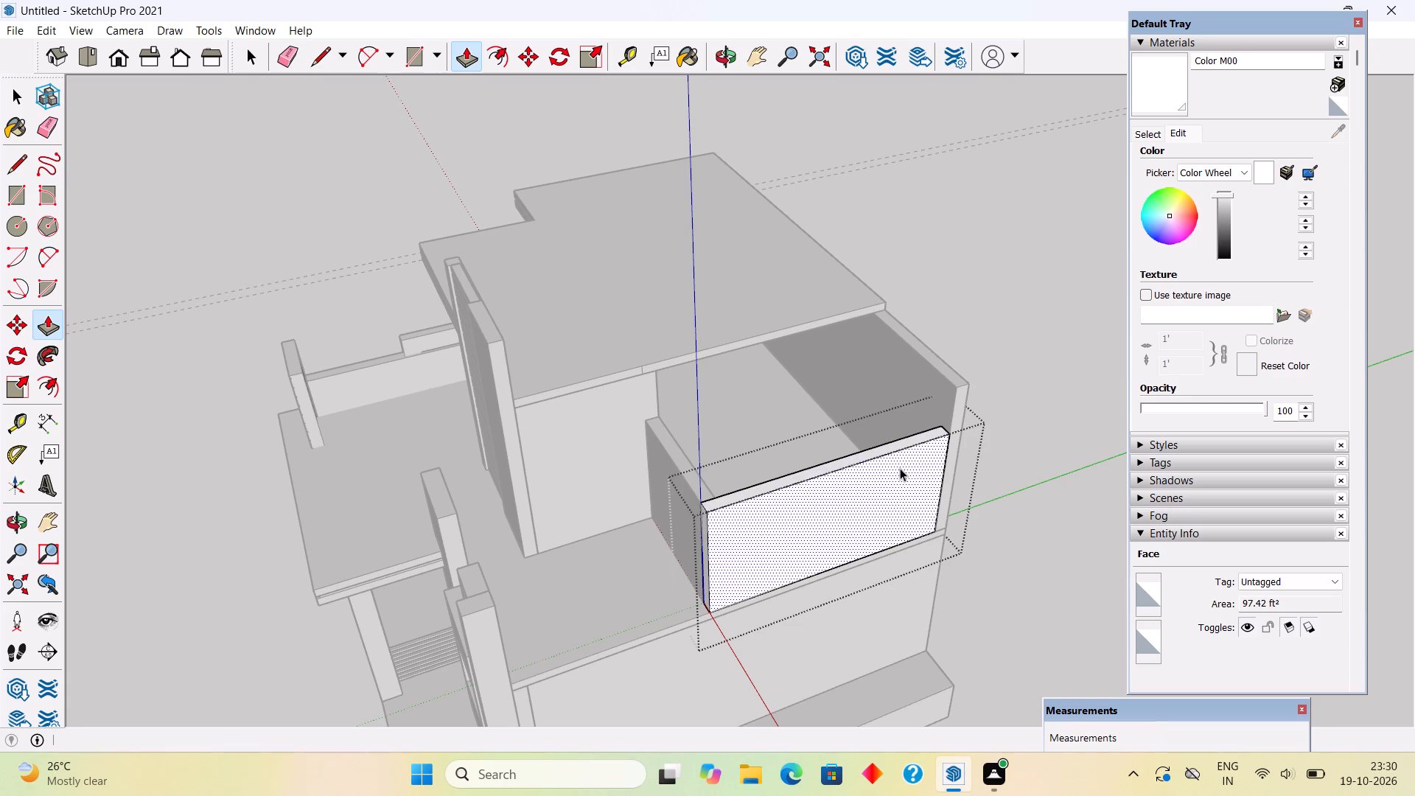
{"action": "left_click", "coordinate": [968, 334]}
Inside the rear wall's group, draw a 9" line across the wall's top face at the corner of the roof slab.
{"action": "middle_click_drag", "start_coordinate": [964, 335], "coordinate": [525, 389]}
{"action": "scroll", "coordinate": [663, 390], "scroll_direction": "up", "scroll_amount": 4}
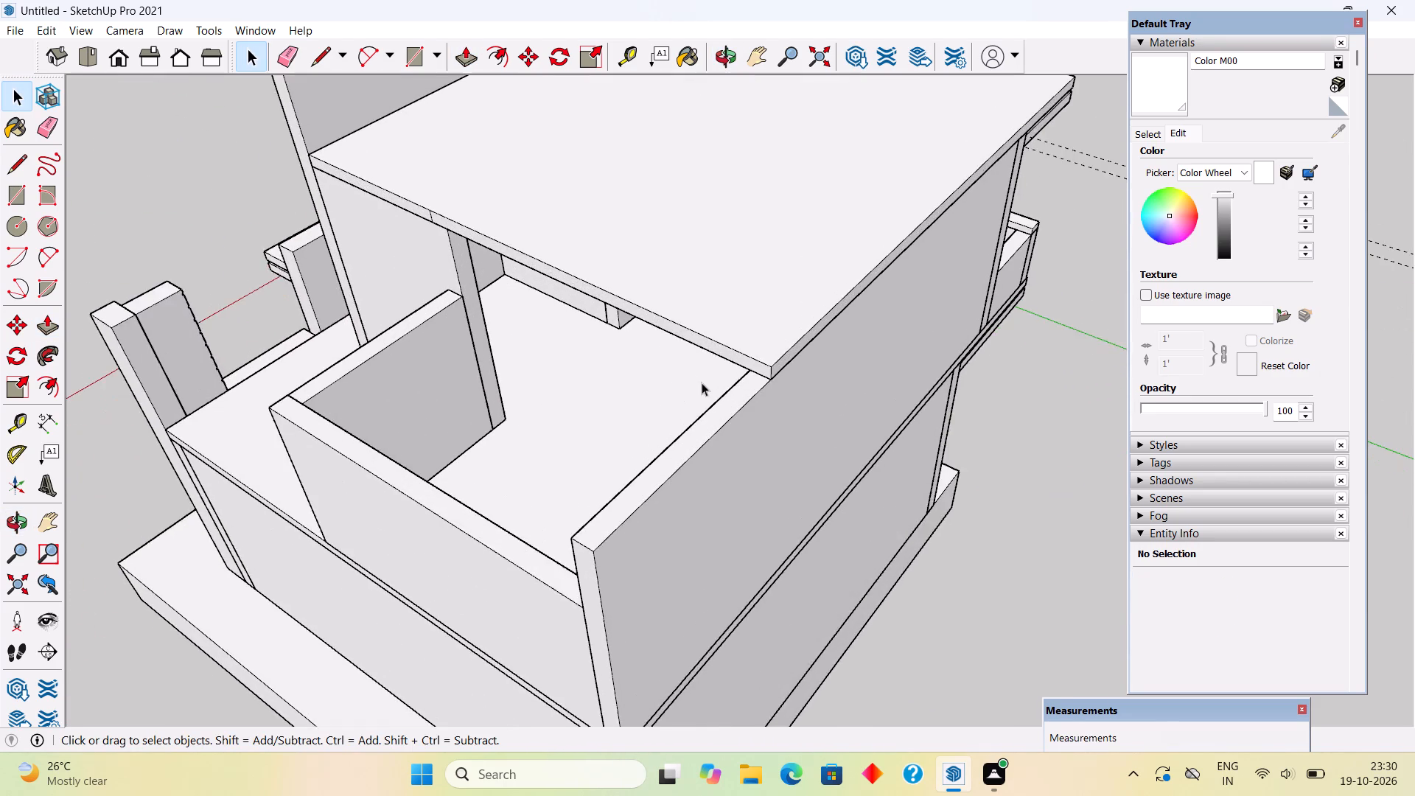
{"action": "scroll", "coordinate": [709, 383], "scroll_direction": "up", "scroll_amount": 2}
{"action": "triple_click", "coordinate": [808, 422]}
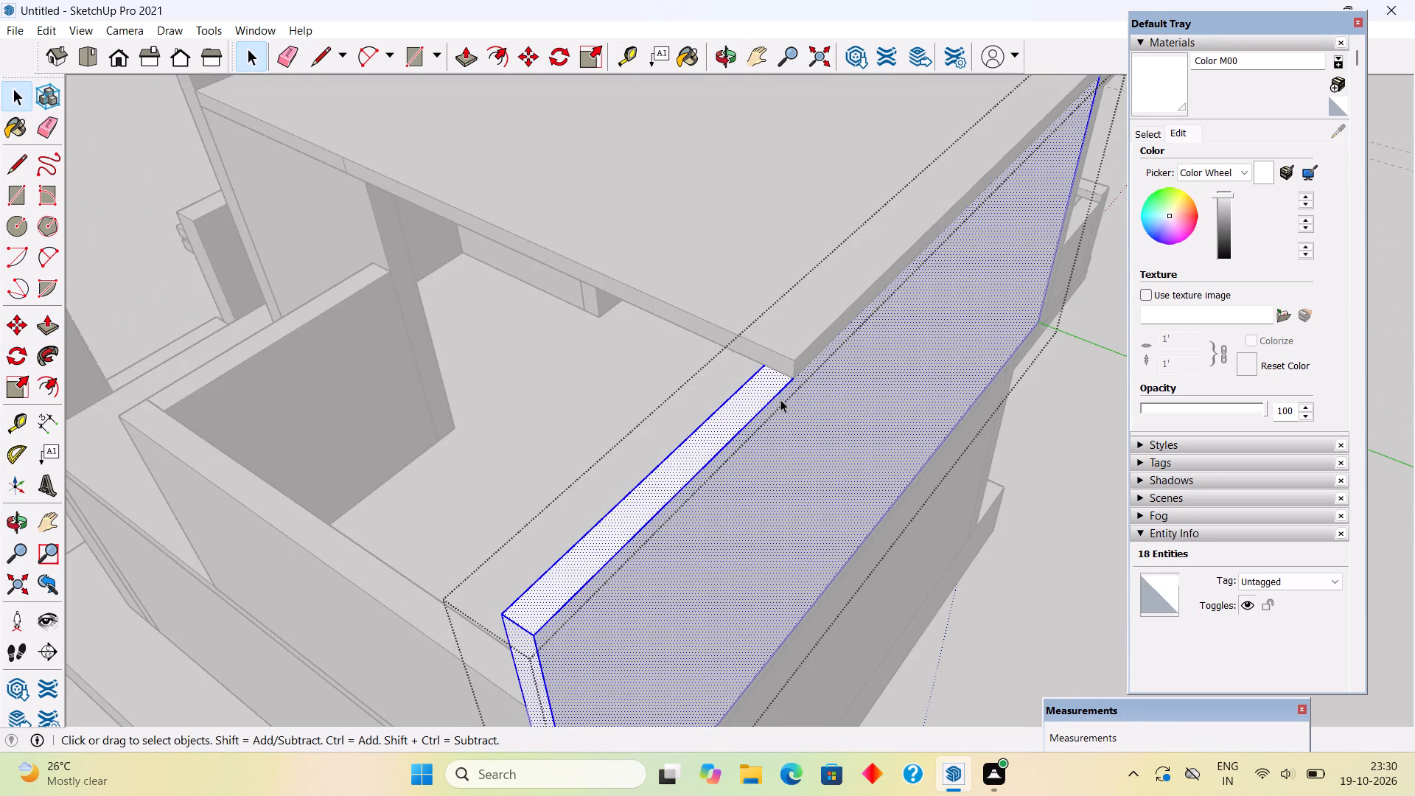
{"action": "key", "text": "l"}
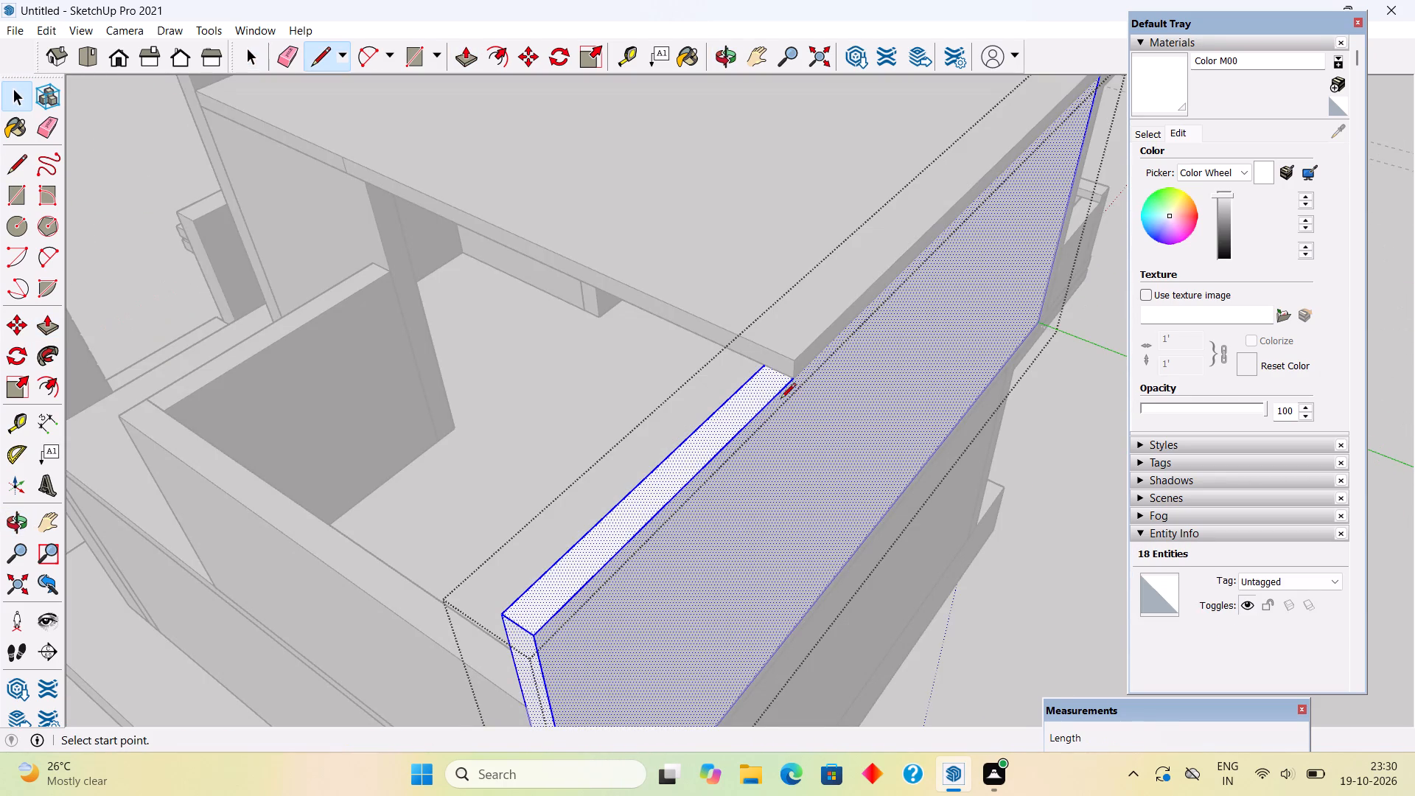
{"action": "left_click", "coordinate": [764, 370]}
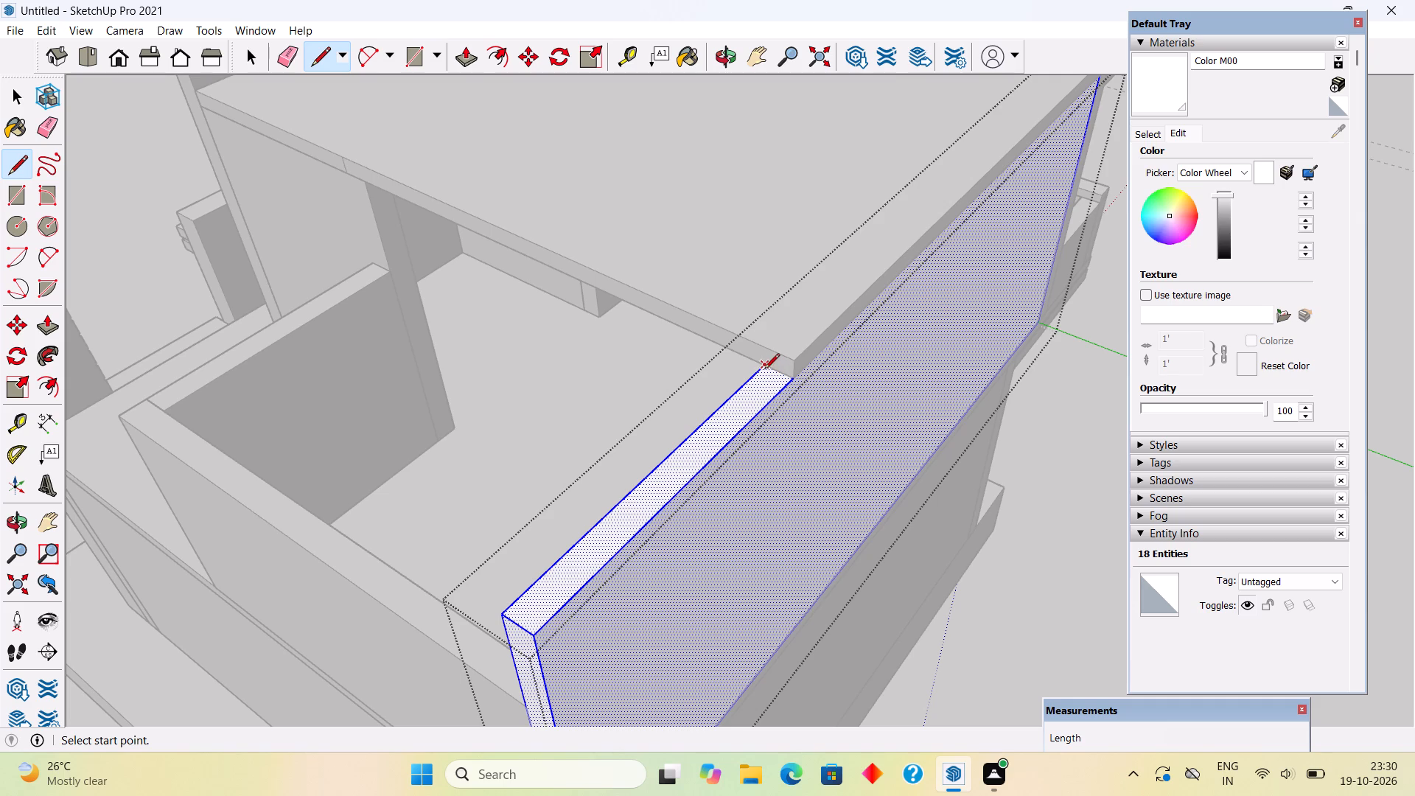
{"action": "left_click", "coordinate": [786, 382]}
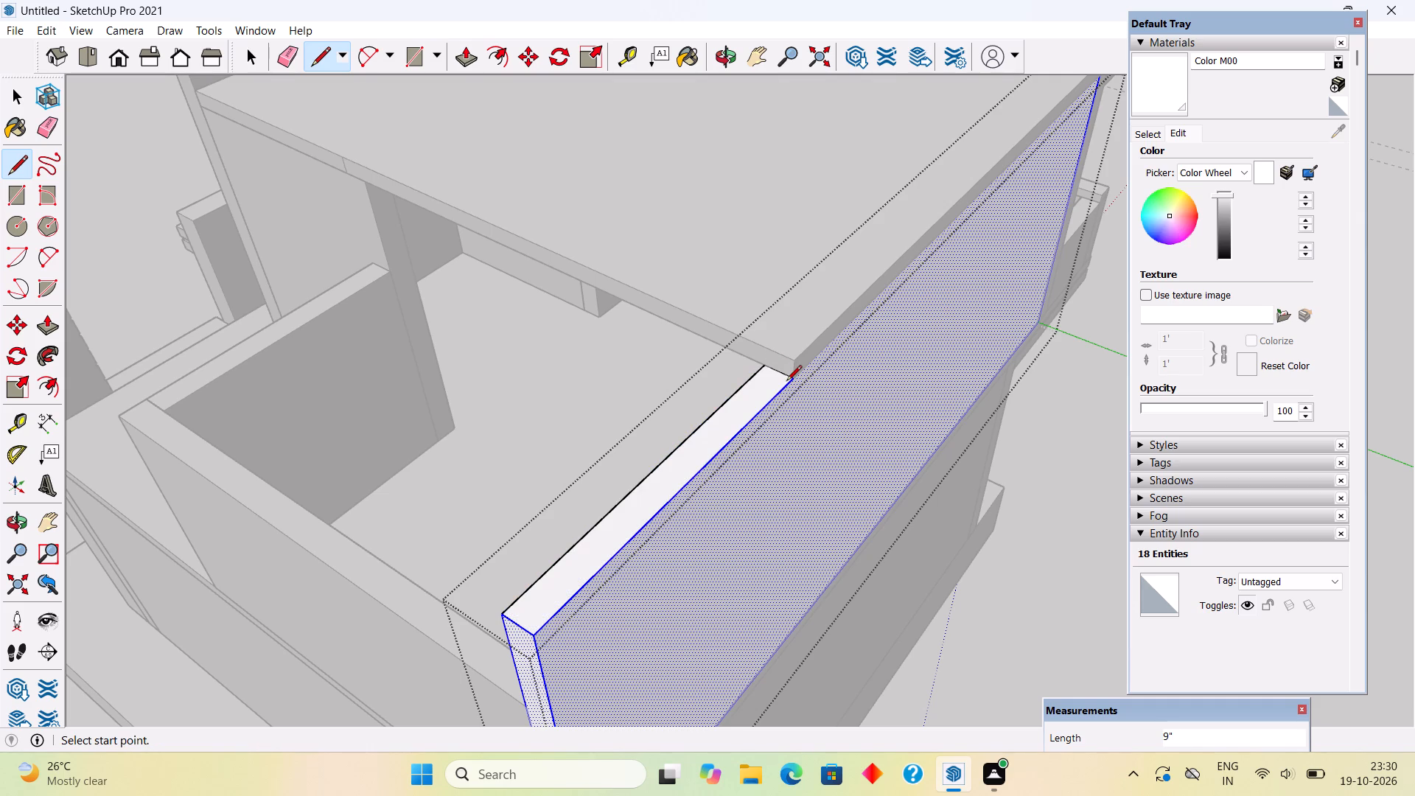
Push/Pull the exposed top section of the rear wall down 3', and close the wall group.
{"action": "key", "text": "p"}
{"action": "left_click", "coordinate": [722, 429]}
{"action": "left_click", "coordinate": [324, 526]}
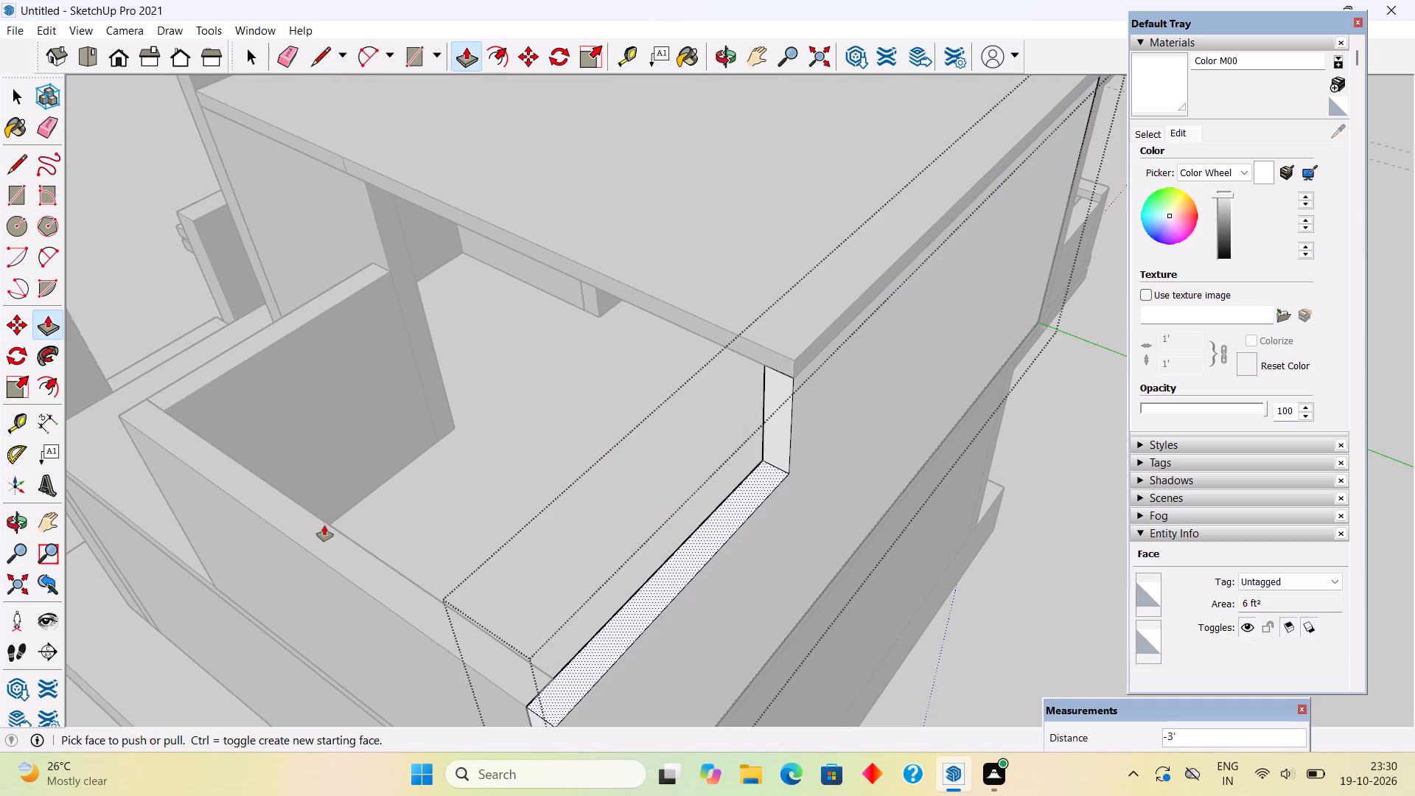
{"action": "scroll", "coordinate": [324, 523], "scroll_direction": "down", "scroll_amount": 10}
{"action": "left_click", "coordinate": [761, 552]}
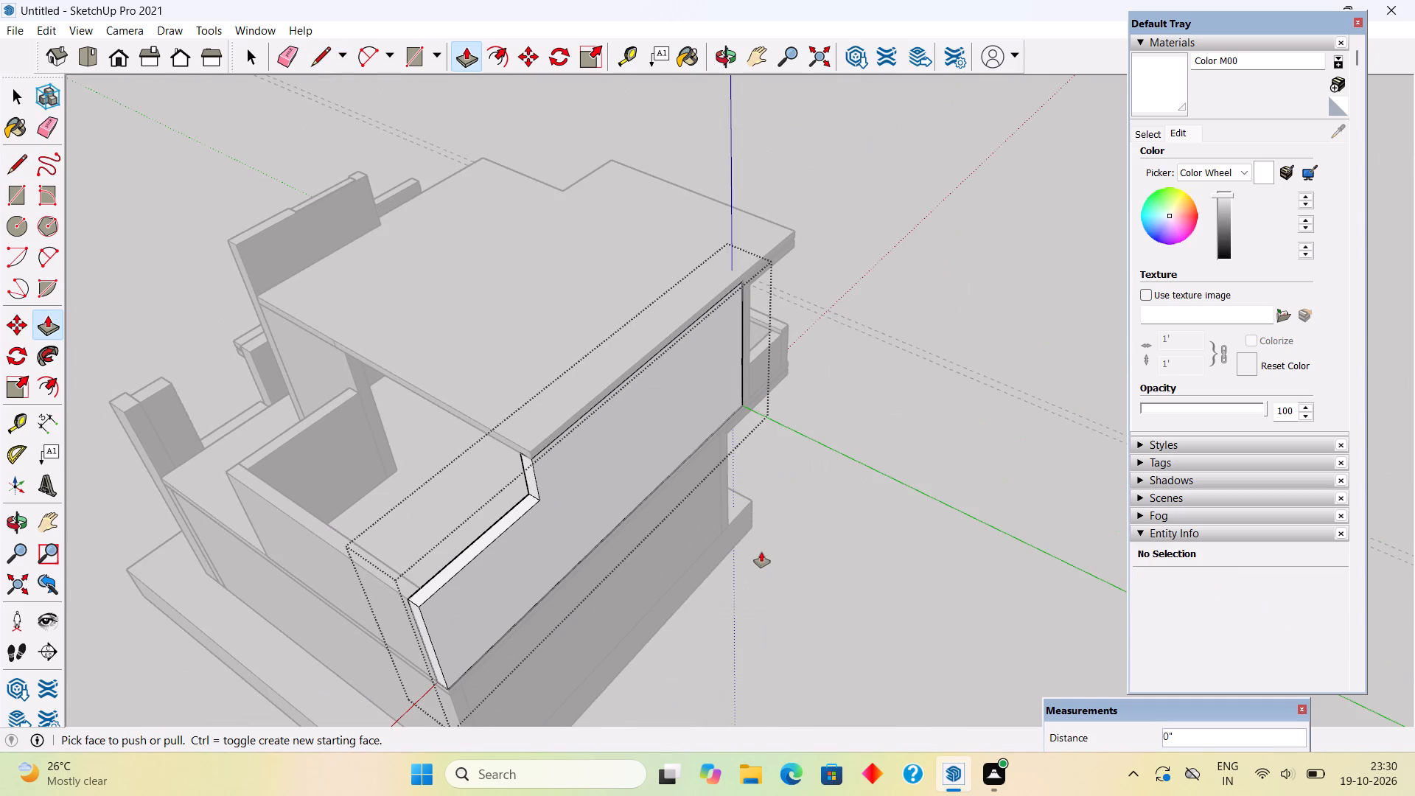
{"action": "key", "text": "space"}
{"action": "left_click", "coordinate": [759, 552]}
Draw a rectangle covering the uncovered upper room, from the front wall's inner top corner to the diagonally opposite outer corner.
{"action": "middle_click_drag", "start_coordinate": [265, 556], "coordinate": [523, 510]}
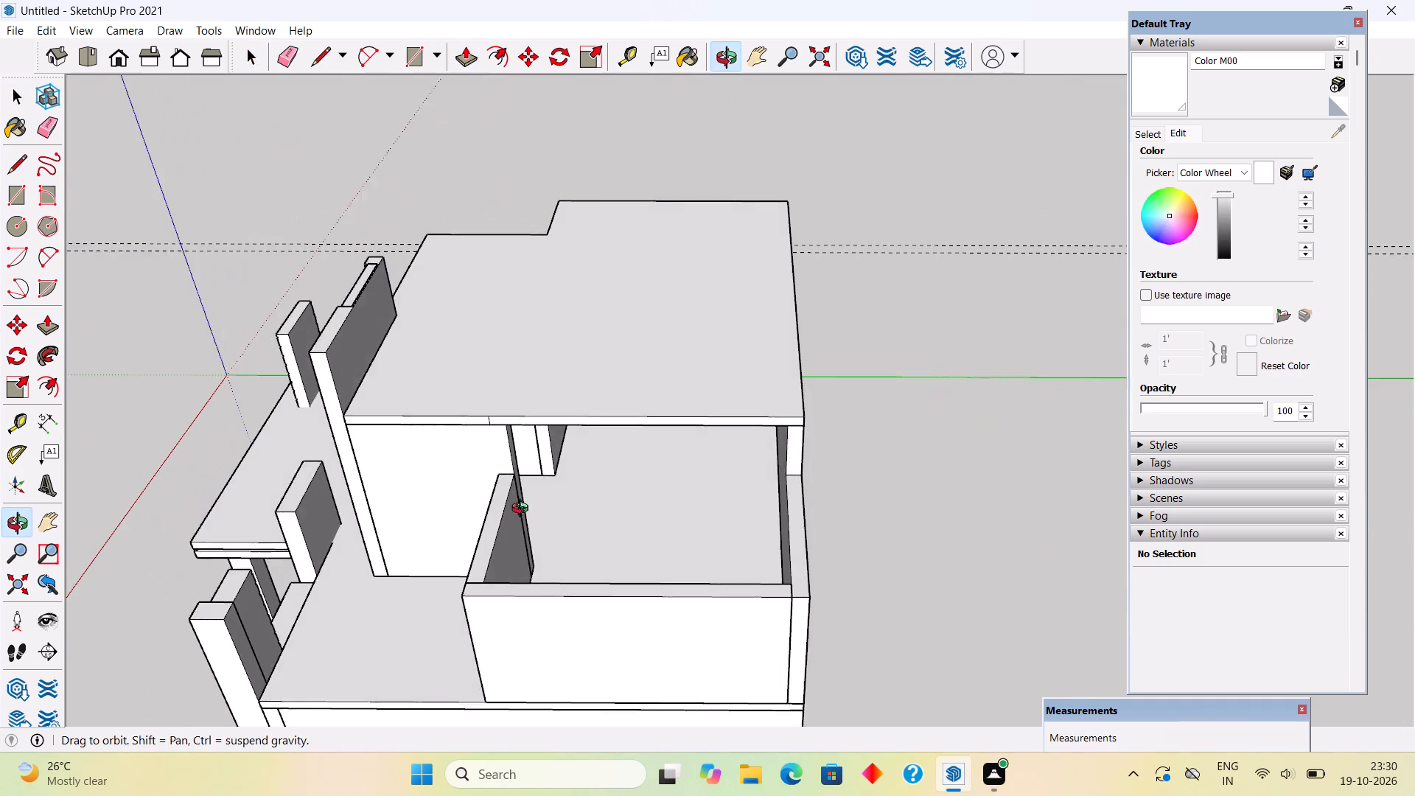
{"action": "middle_click_drag", "start_coordinate": [523, 510], "coordinate": [525, 514]}
{"action": "key", "text": "r"}
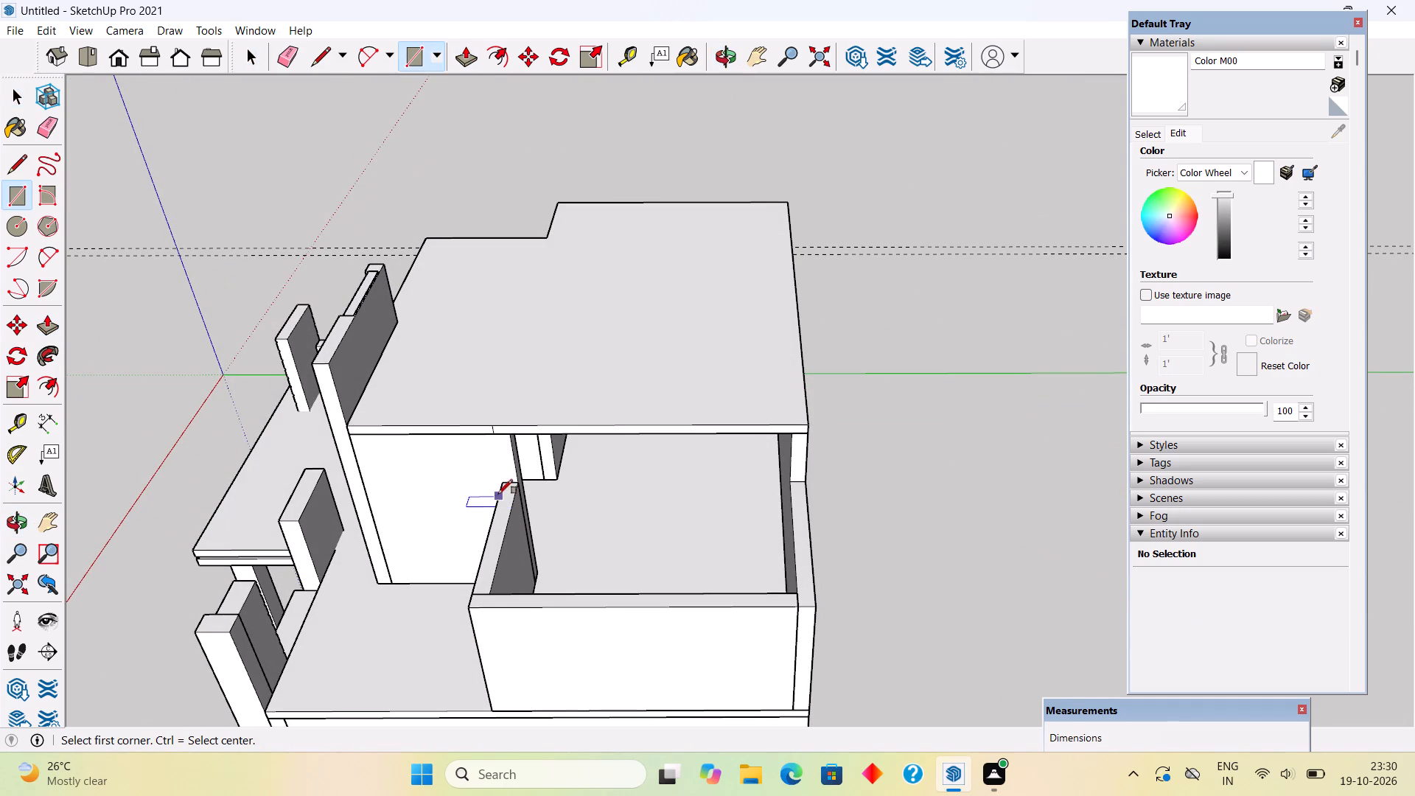
{"action": "left_click", "coordinate": [499, 483]}
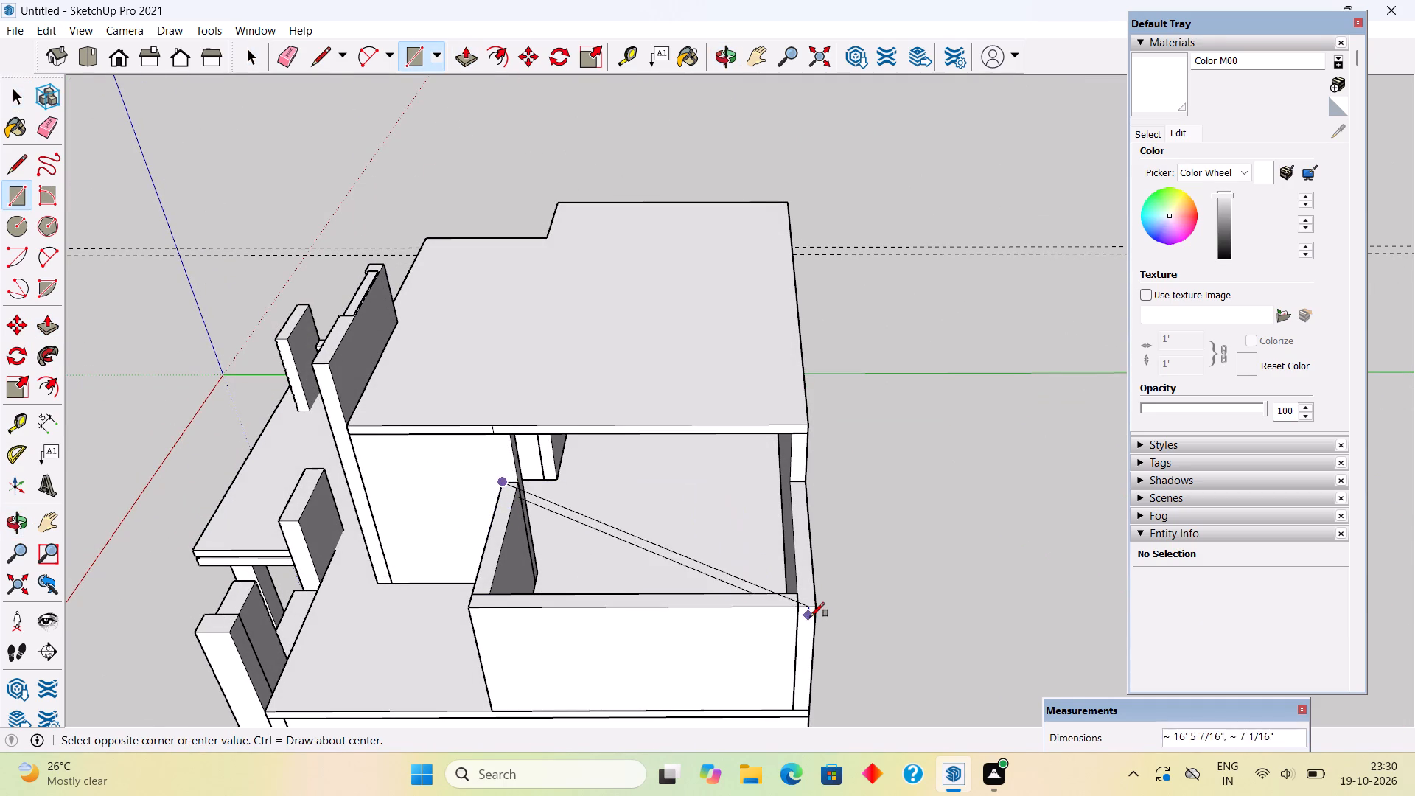
{"action": "left_click", "coordinate": [814, 617]}
Push/Pull the rectangle over the uncovered upper room upward about 5' 4" into a solid box.
{"action": "key", "text": "l"}
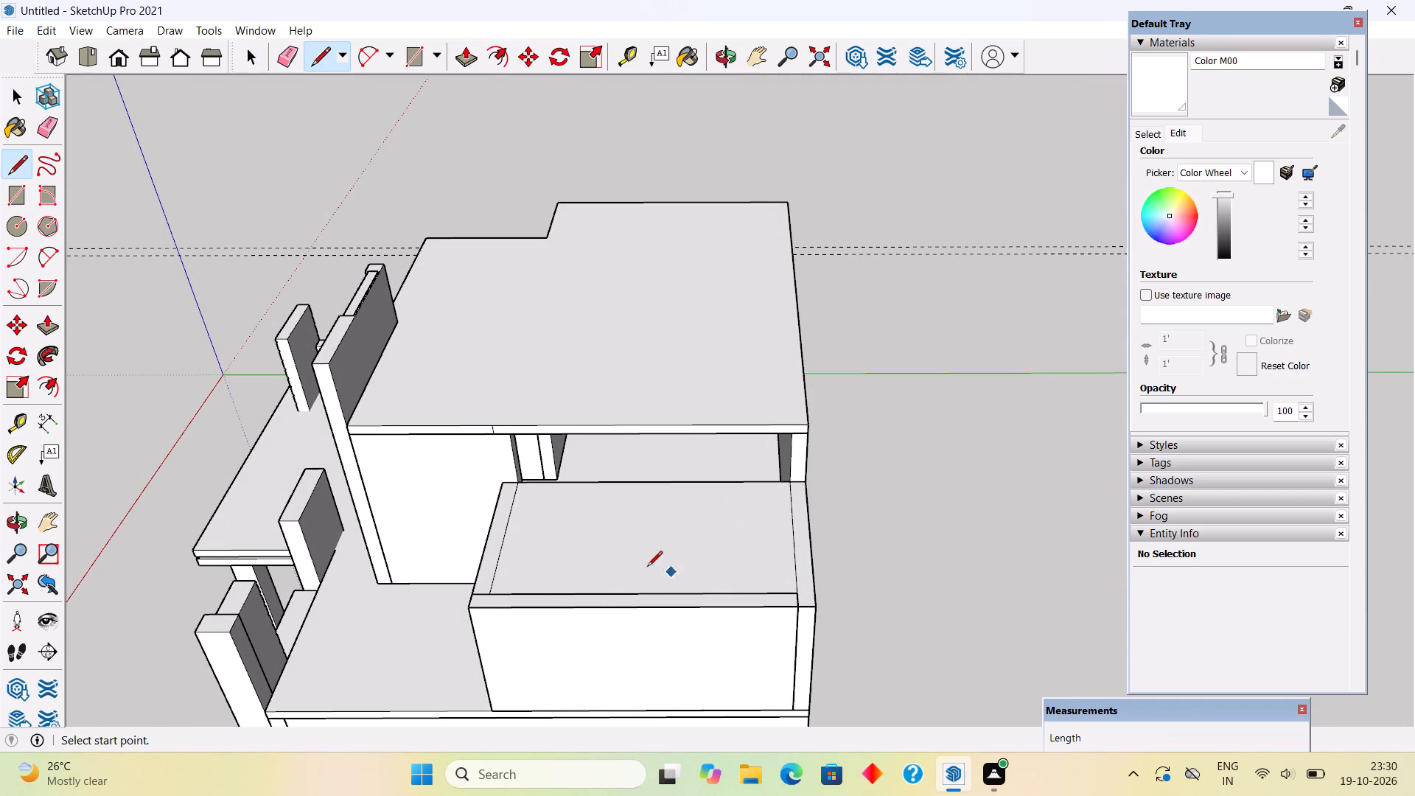
{"action": "key", "text": "p"}
{"action": "left_click", "coordinate": [638, 566]}
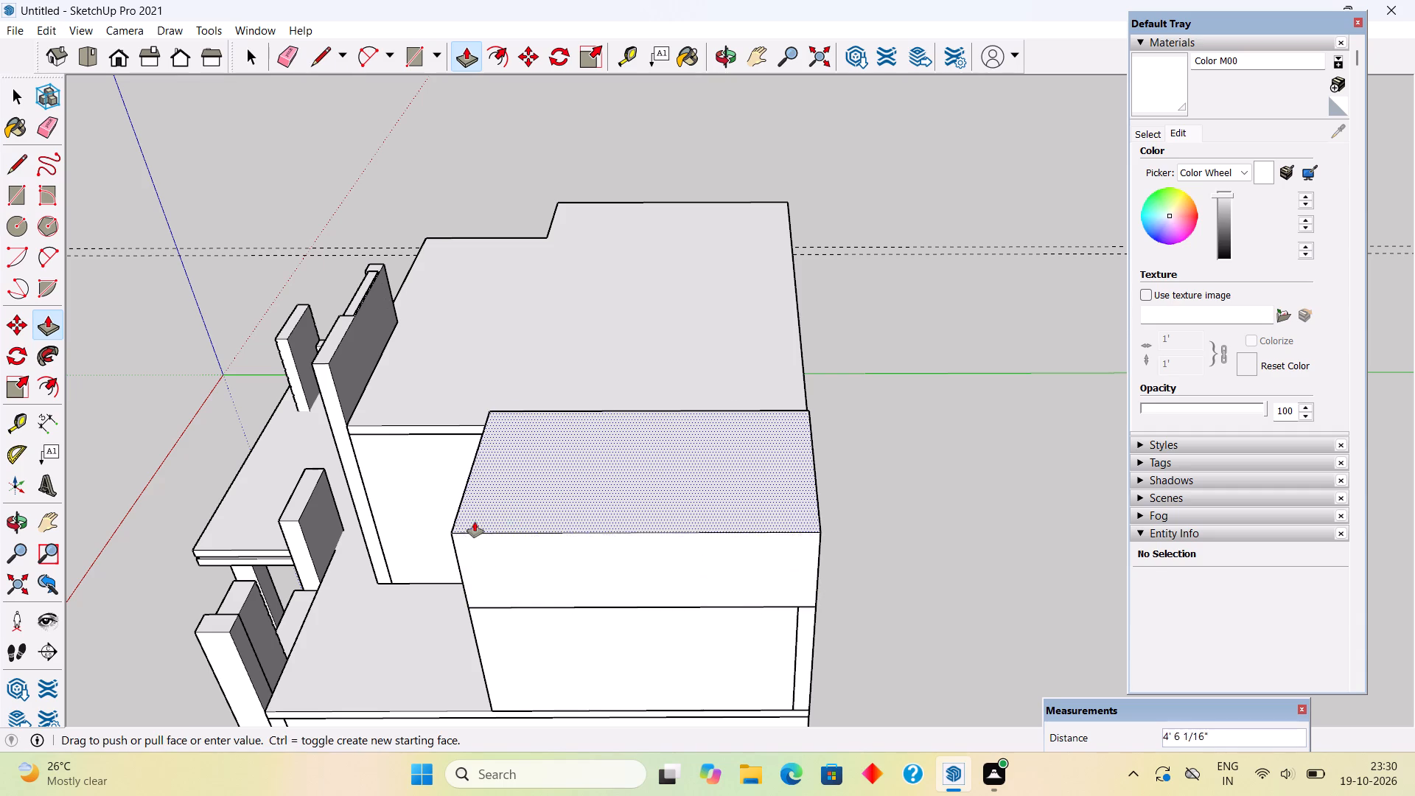
{"action": "middle_click_drag", "start_coordinate": [478, 517], "coordinate": [817, 472]}
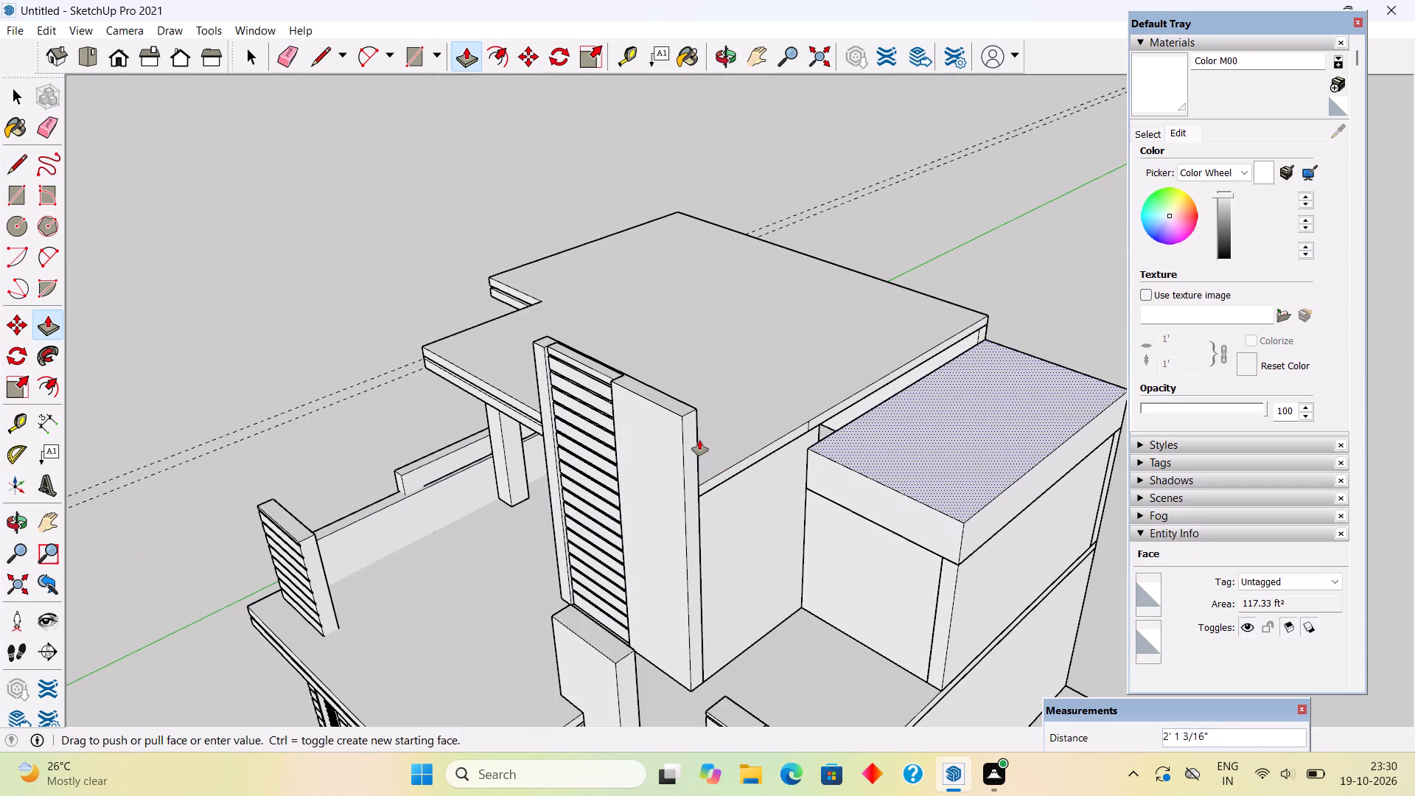
{"action": "scroll", "coordinate": [700, 433], "scroll_direction": "down", "scroll_amount": 4}
{"action": "middle_click_drag", "start_coordinate": [683, 498], "coordinate": [851, 361]}
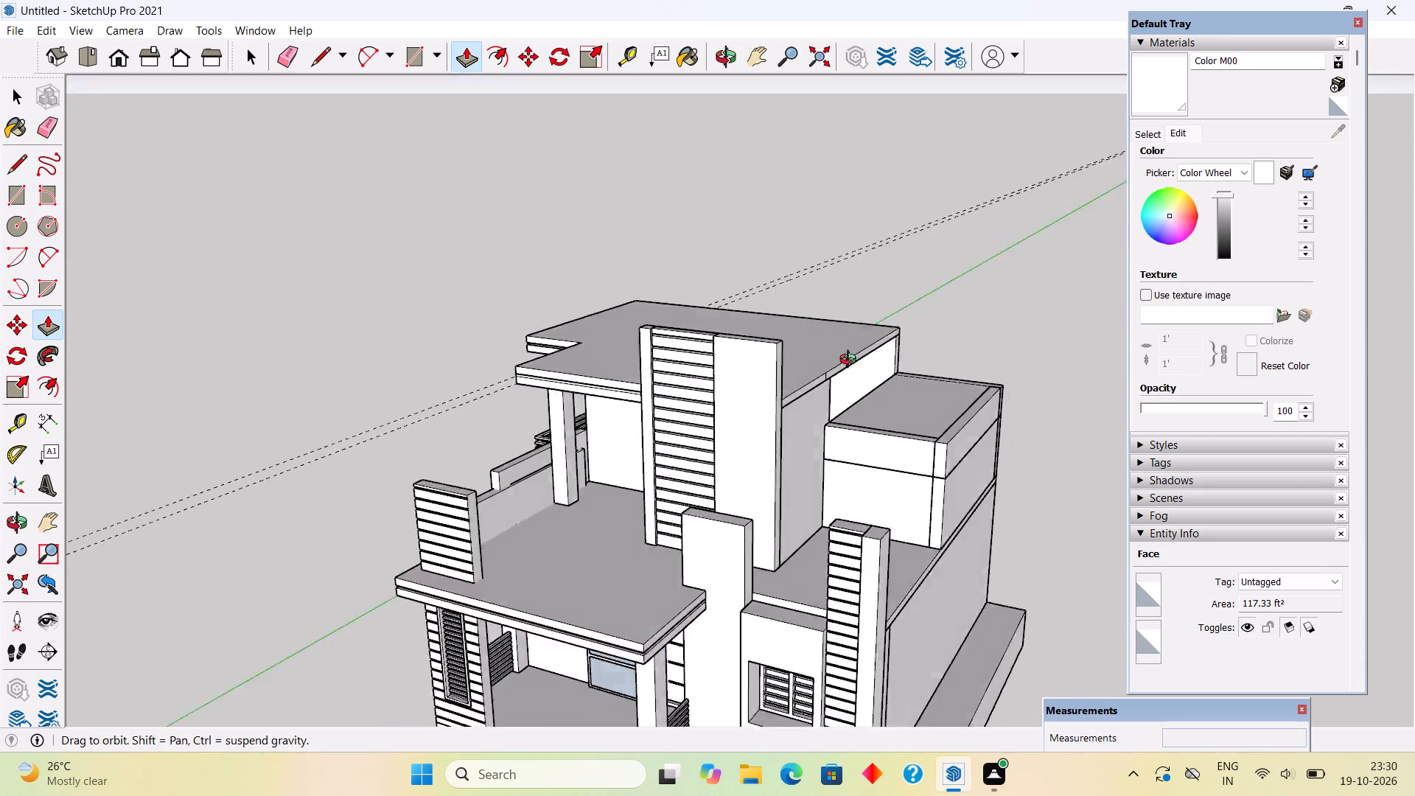
{"action": "middle_click_drag", "start_coordinate": [851, 361], "coordinate": [950, 290]}
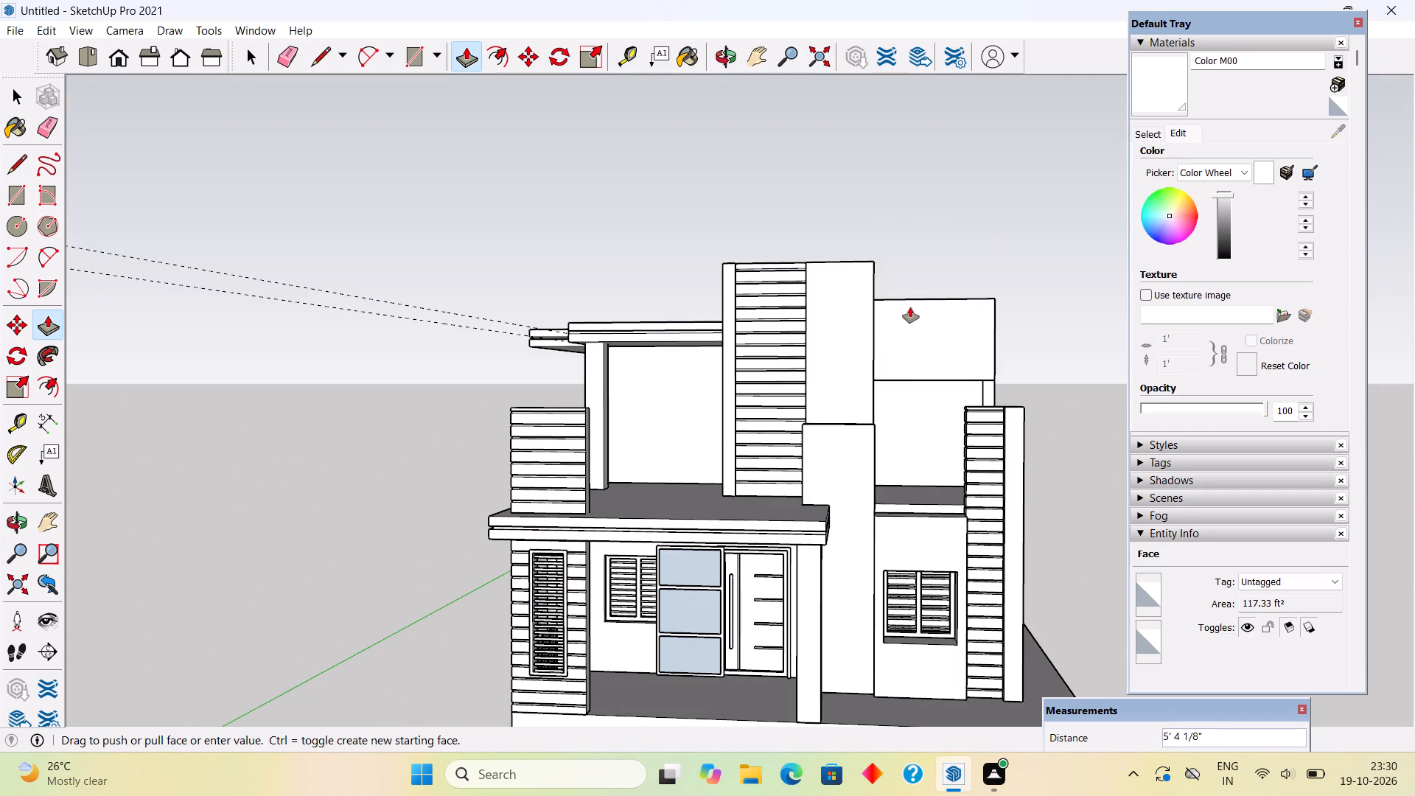
{"action": "left_click", "coordinate": [910, 307]}
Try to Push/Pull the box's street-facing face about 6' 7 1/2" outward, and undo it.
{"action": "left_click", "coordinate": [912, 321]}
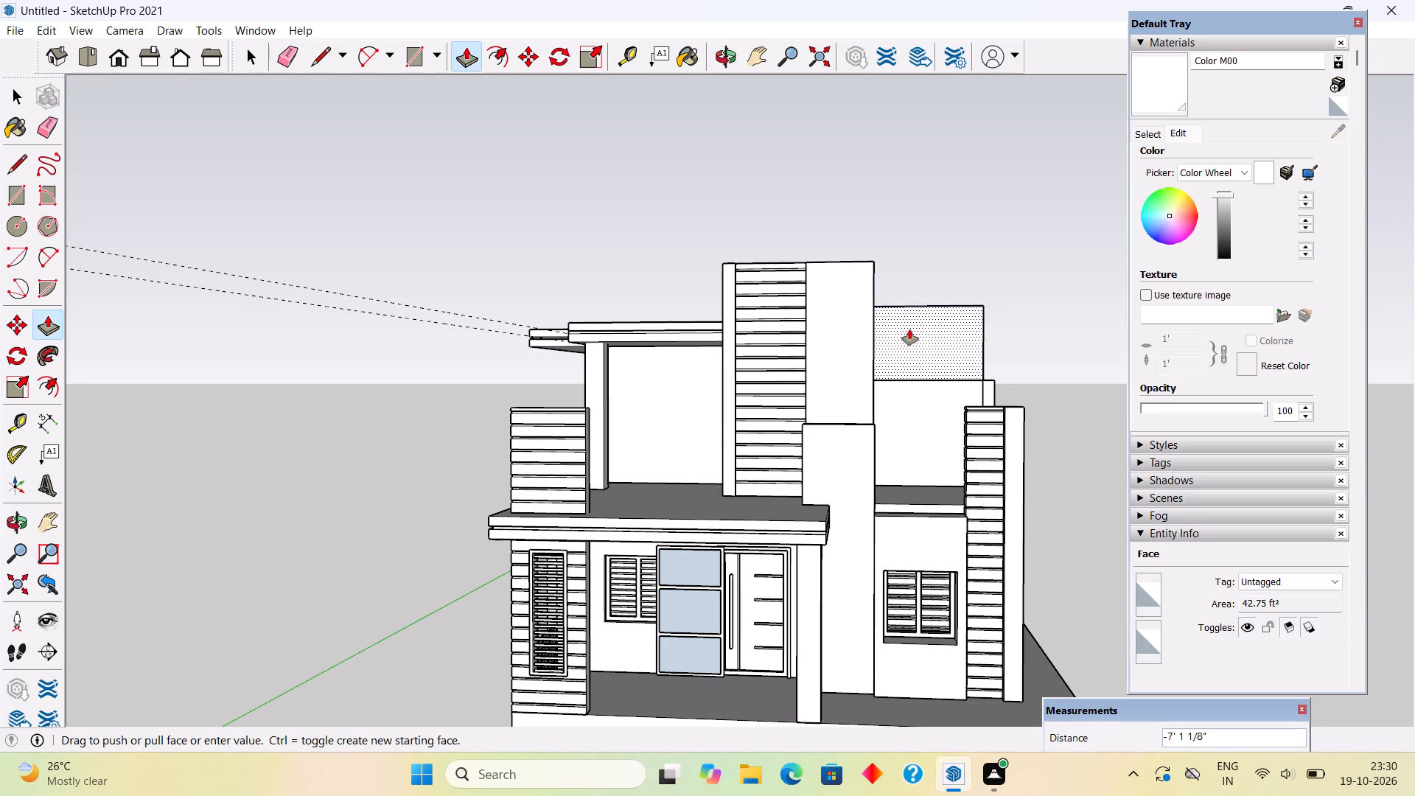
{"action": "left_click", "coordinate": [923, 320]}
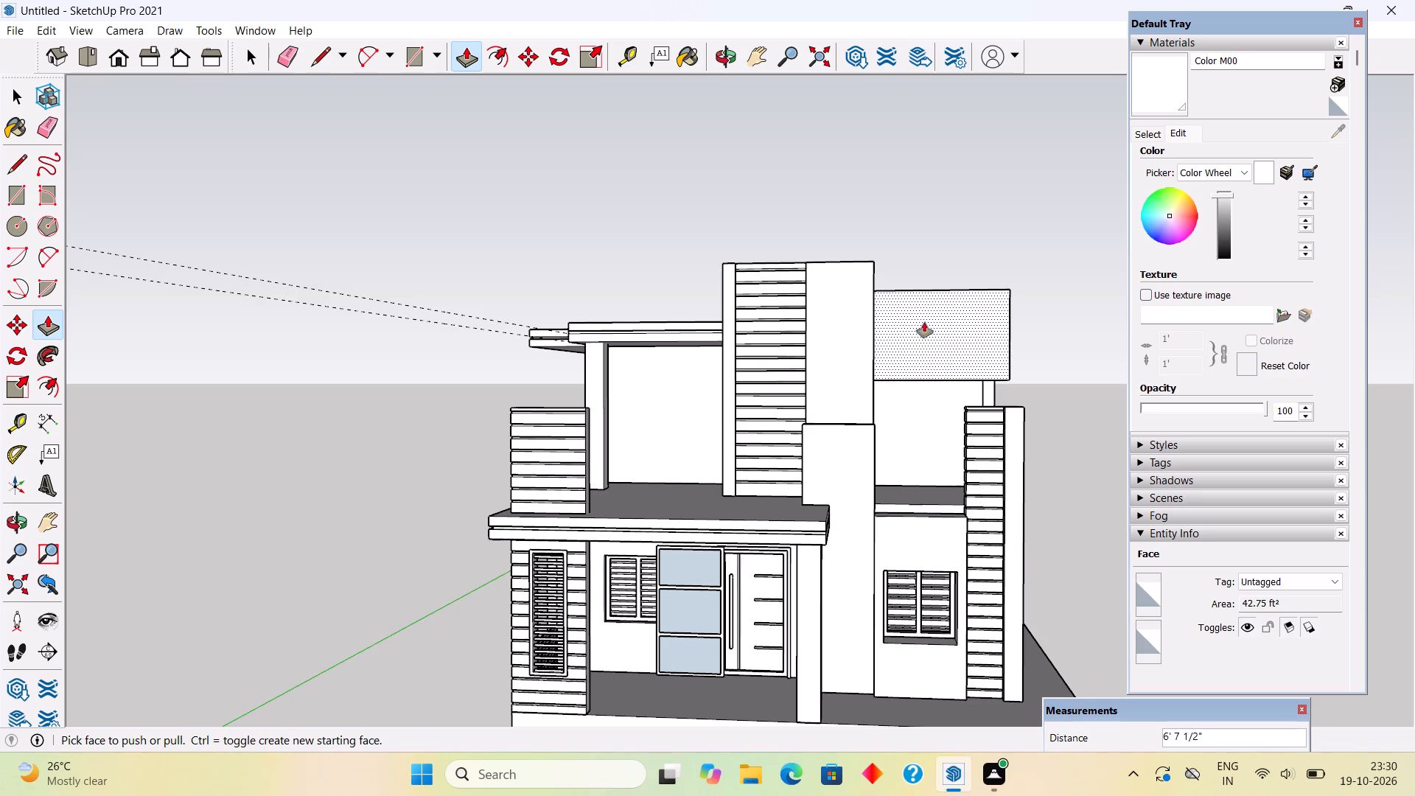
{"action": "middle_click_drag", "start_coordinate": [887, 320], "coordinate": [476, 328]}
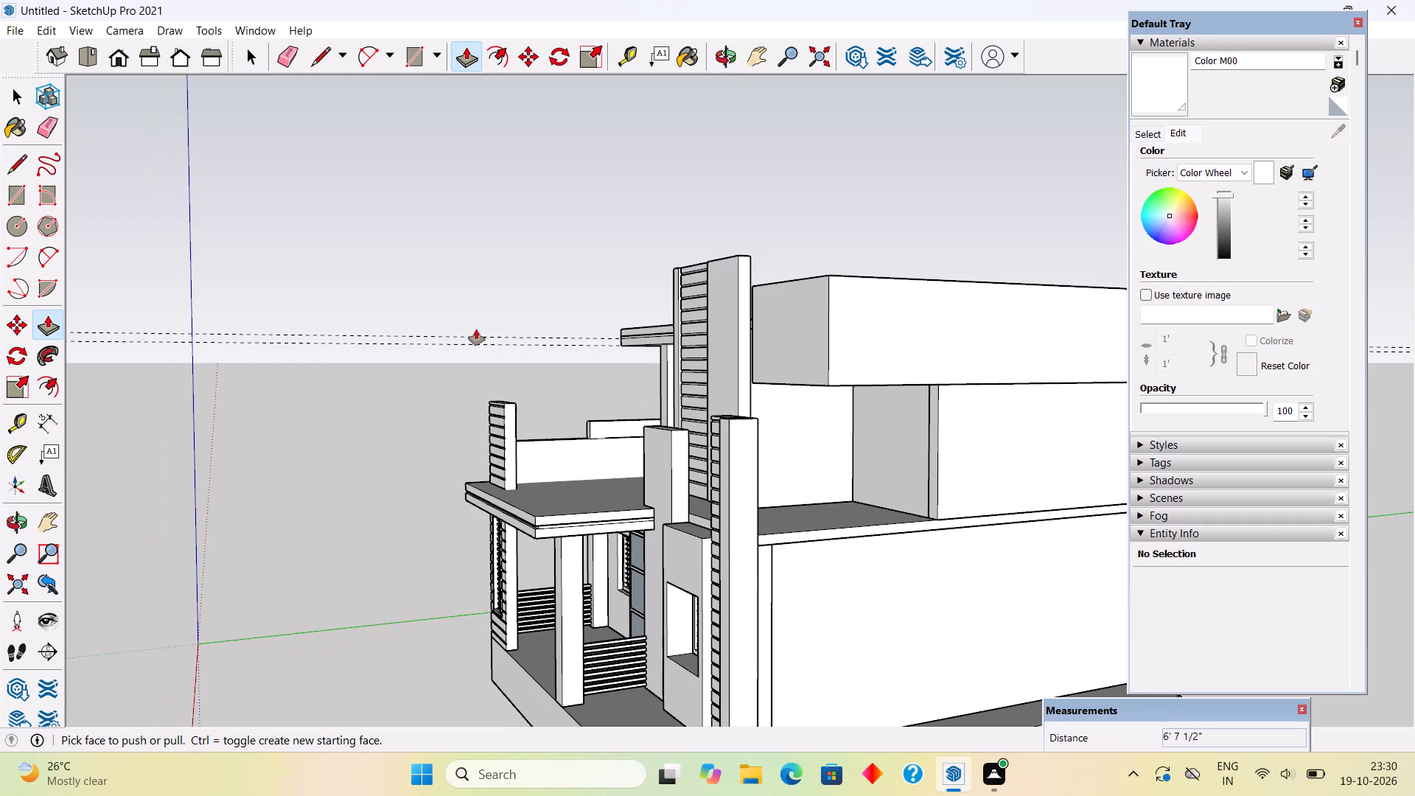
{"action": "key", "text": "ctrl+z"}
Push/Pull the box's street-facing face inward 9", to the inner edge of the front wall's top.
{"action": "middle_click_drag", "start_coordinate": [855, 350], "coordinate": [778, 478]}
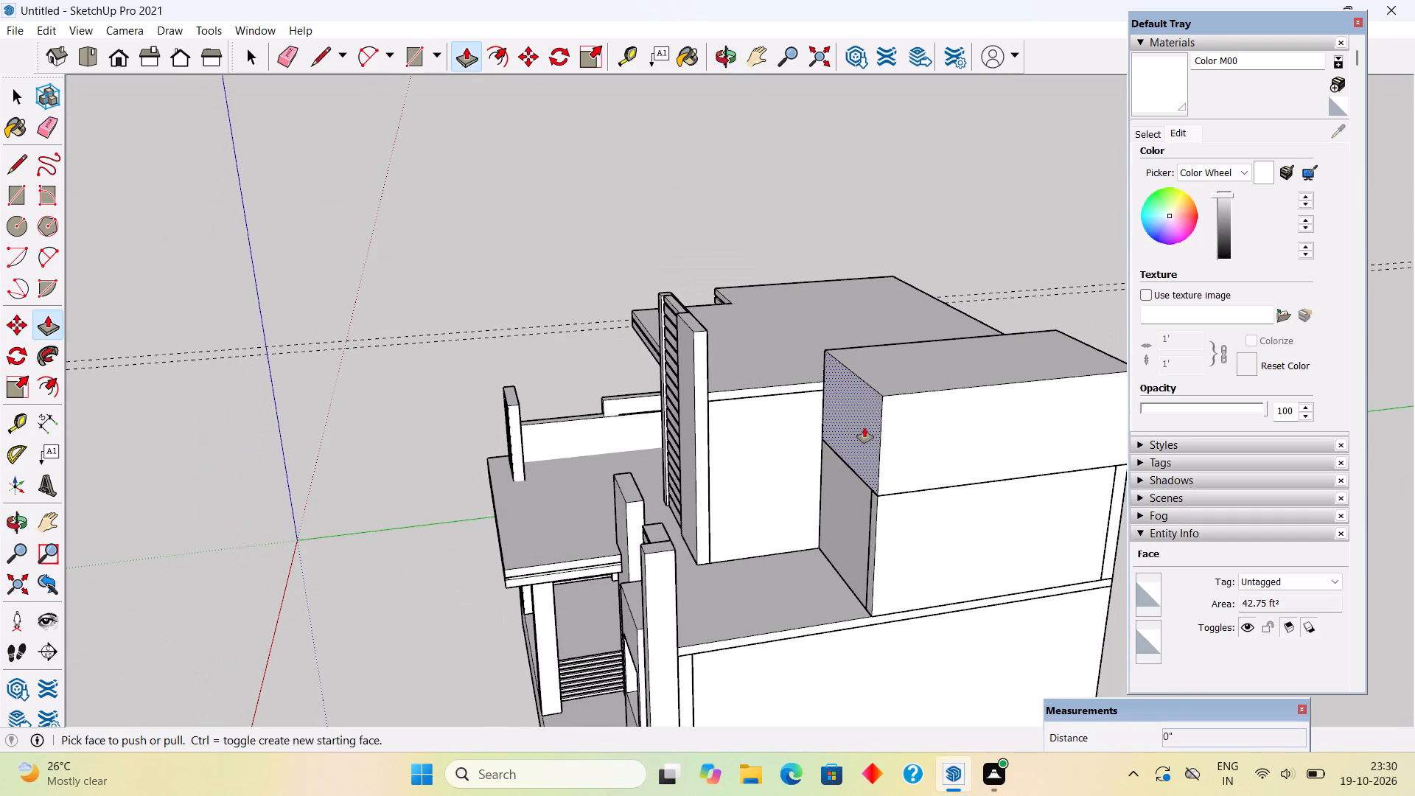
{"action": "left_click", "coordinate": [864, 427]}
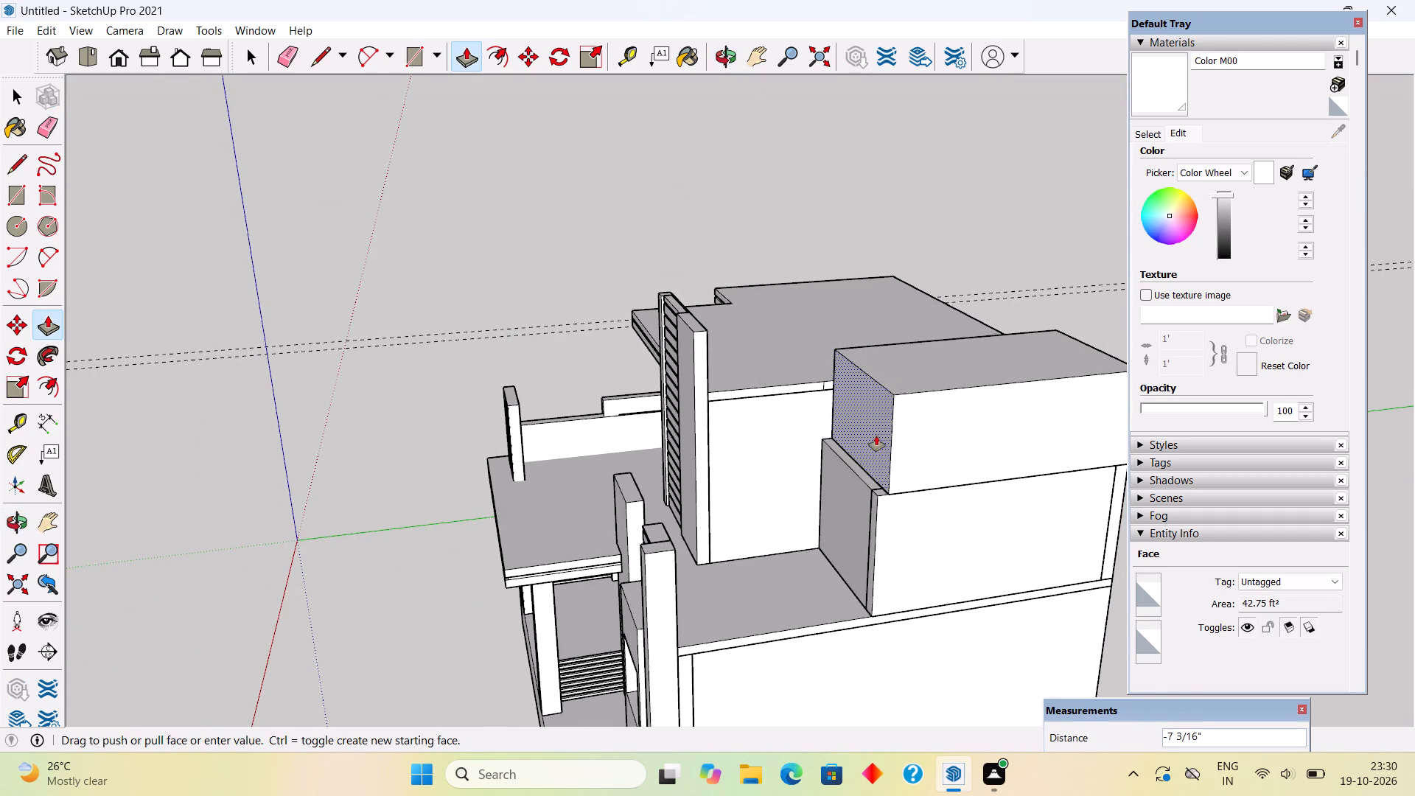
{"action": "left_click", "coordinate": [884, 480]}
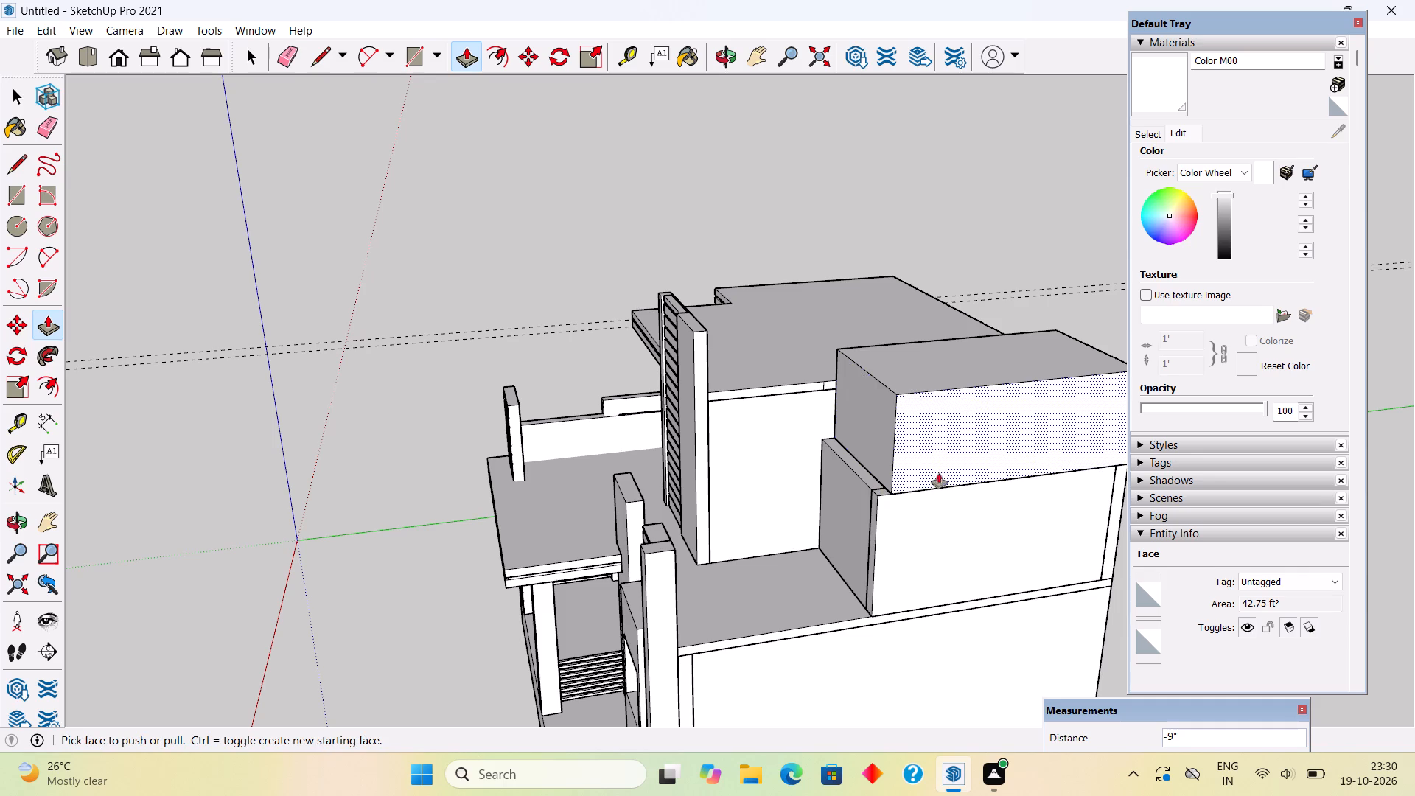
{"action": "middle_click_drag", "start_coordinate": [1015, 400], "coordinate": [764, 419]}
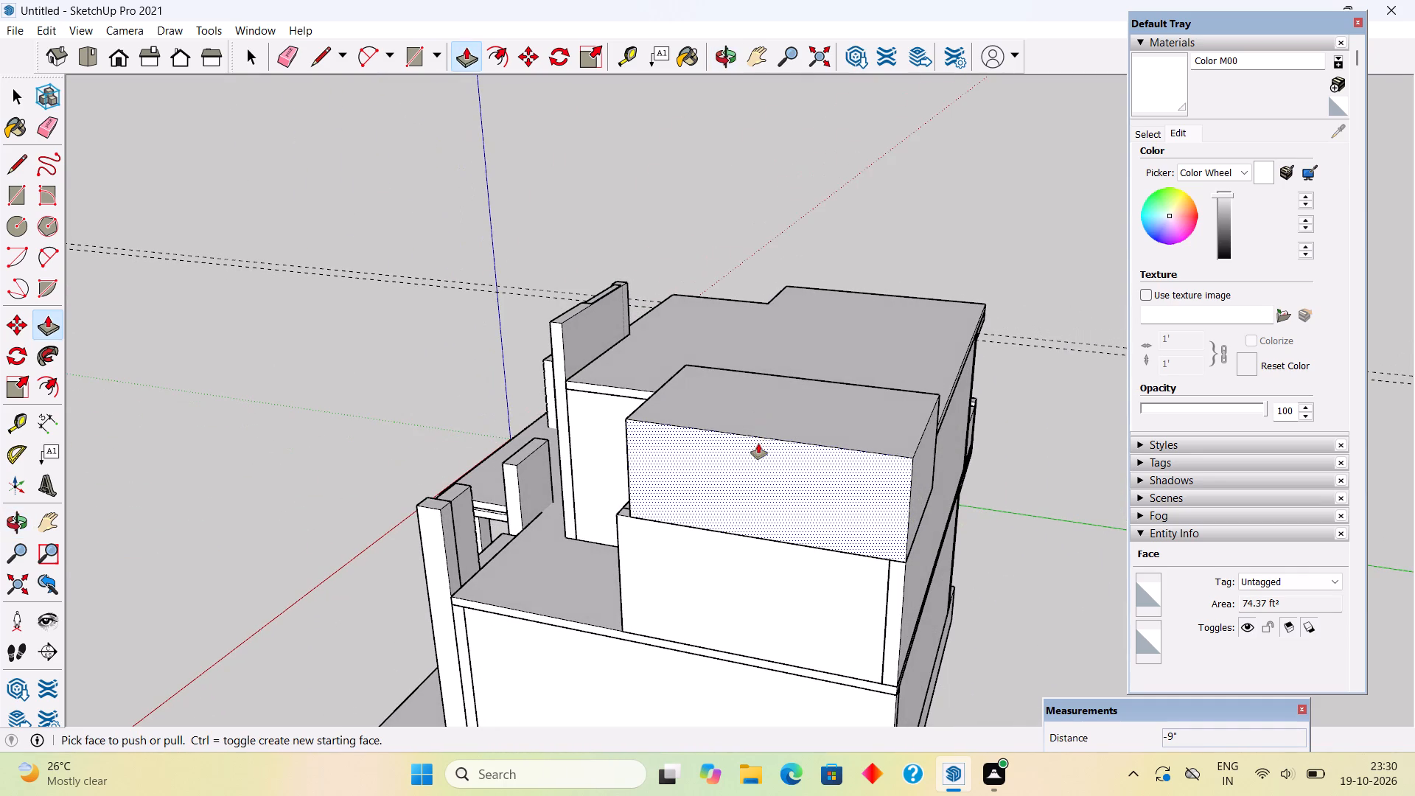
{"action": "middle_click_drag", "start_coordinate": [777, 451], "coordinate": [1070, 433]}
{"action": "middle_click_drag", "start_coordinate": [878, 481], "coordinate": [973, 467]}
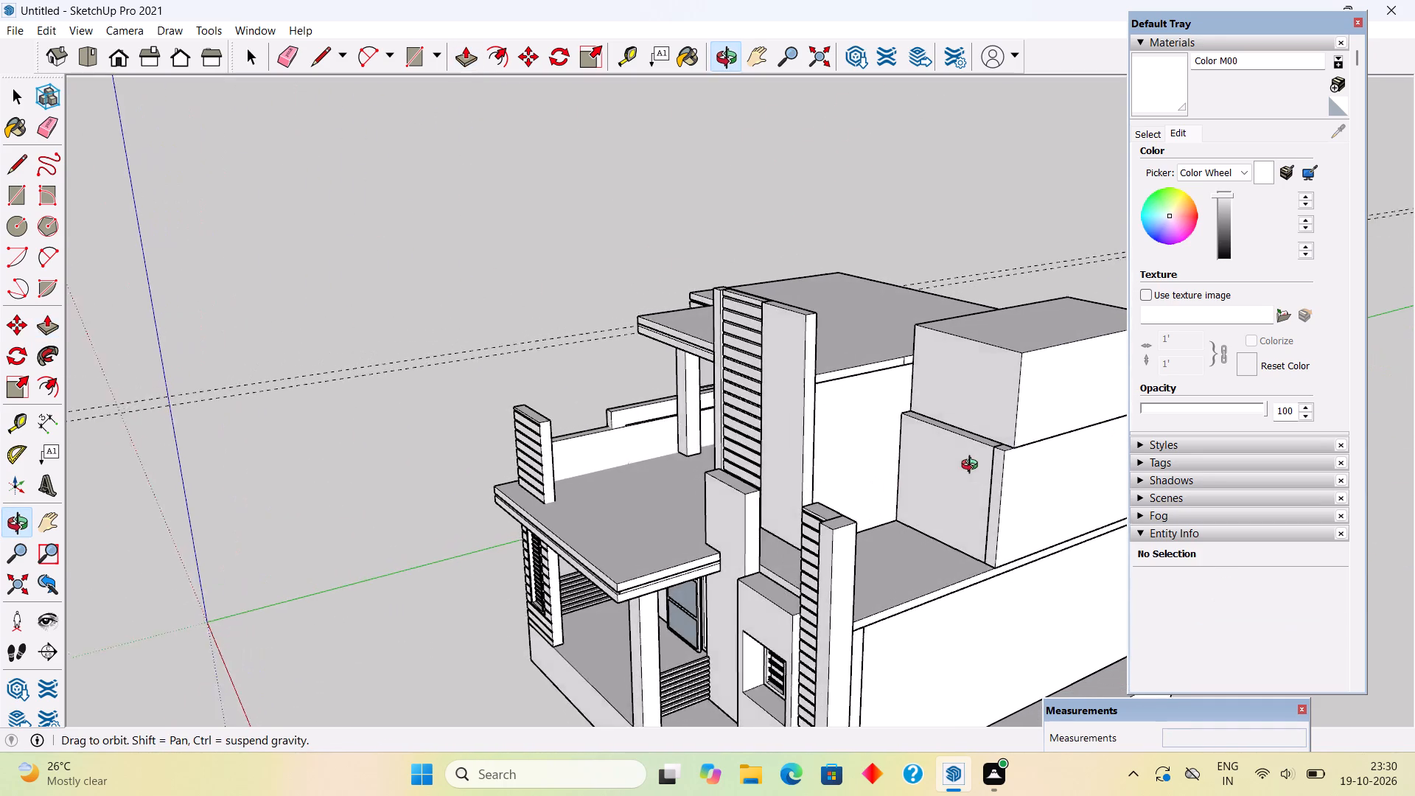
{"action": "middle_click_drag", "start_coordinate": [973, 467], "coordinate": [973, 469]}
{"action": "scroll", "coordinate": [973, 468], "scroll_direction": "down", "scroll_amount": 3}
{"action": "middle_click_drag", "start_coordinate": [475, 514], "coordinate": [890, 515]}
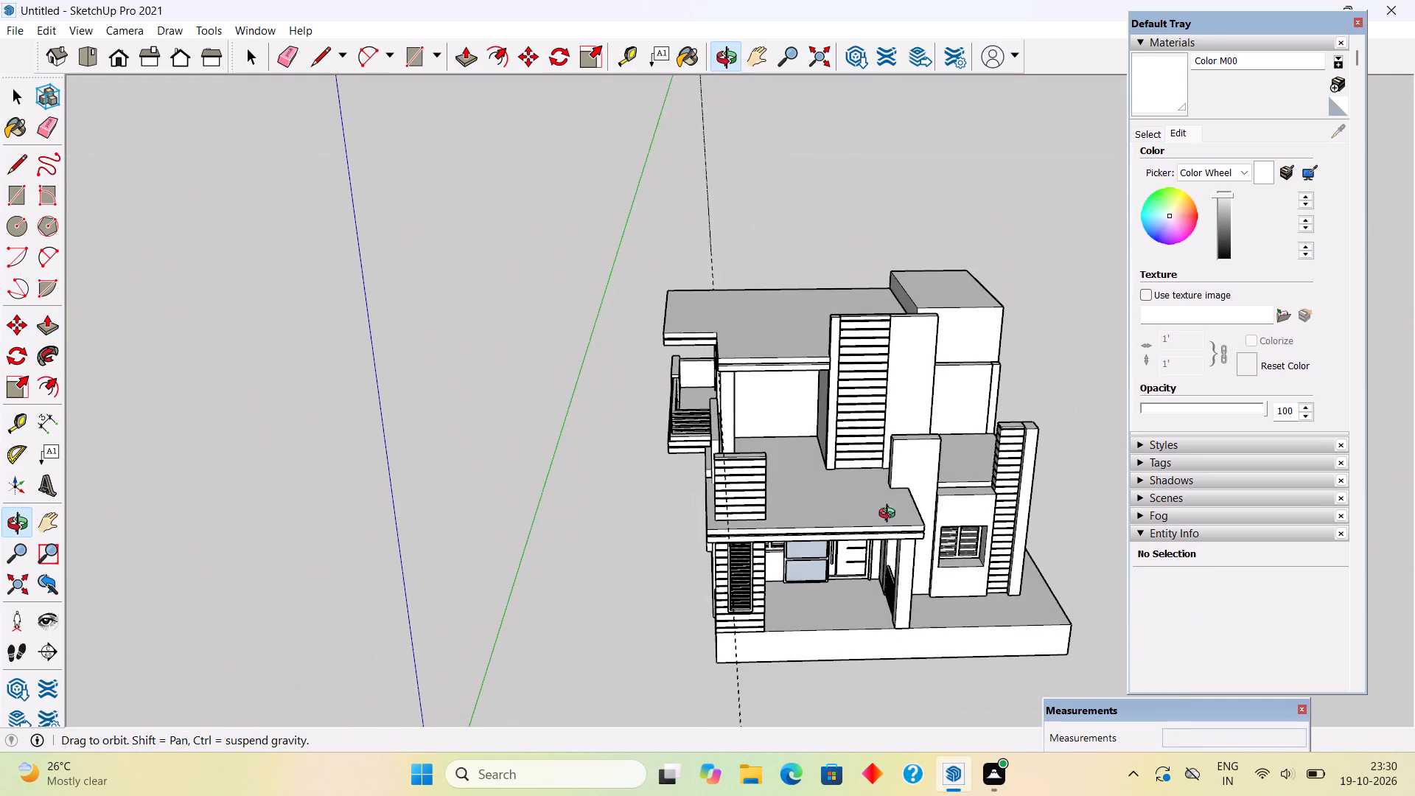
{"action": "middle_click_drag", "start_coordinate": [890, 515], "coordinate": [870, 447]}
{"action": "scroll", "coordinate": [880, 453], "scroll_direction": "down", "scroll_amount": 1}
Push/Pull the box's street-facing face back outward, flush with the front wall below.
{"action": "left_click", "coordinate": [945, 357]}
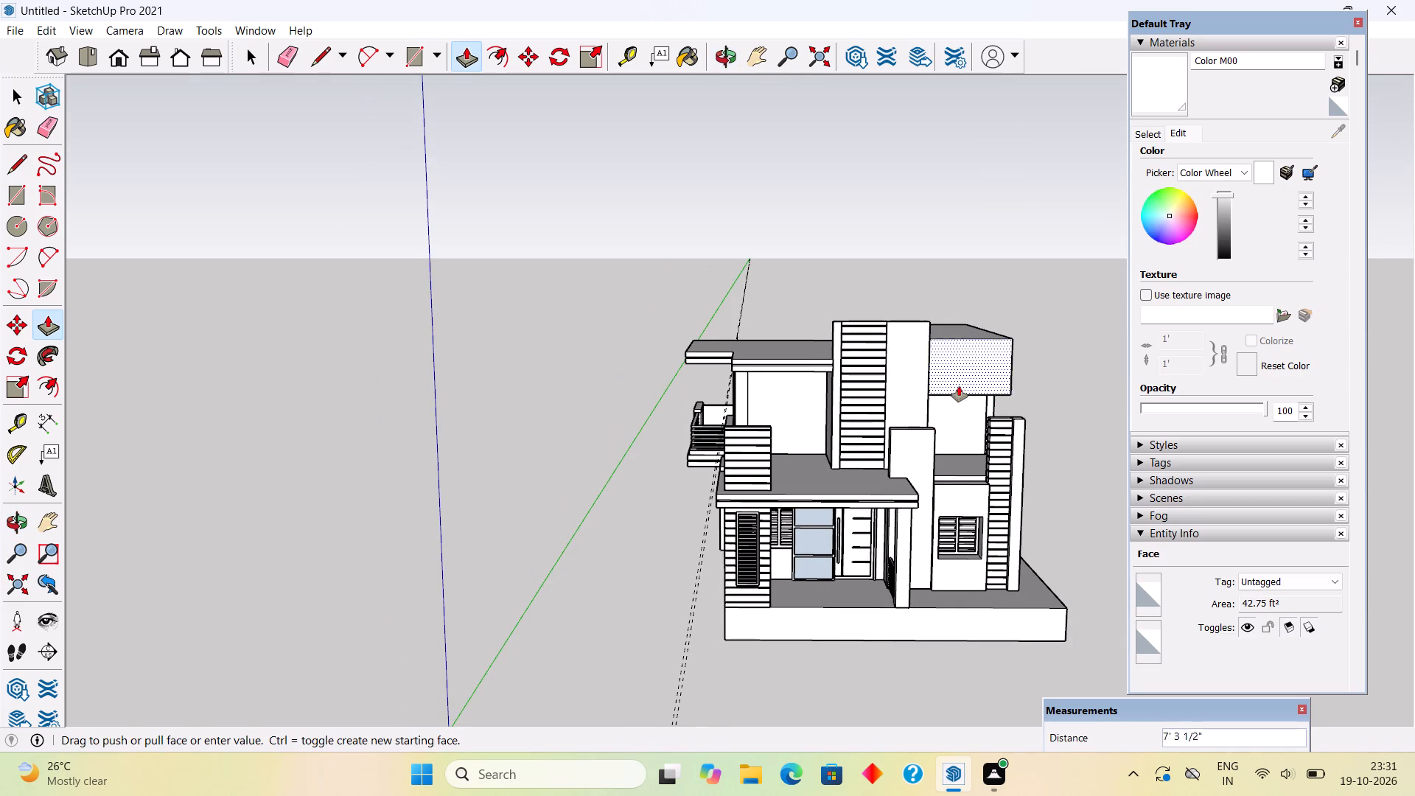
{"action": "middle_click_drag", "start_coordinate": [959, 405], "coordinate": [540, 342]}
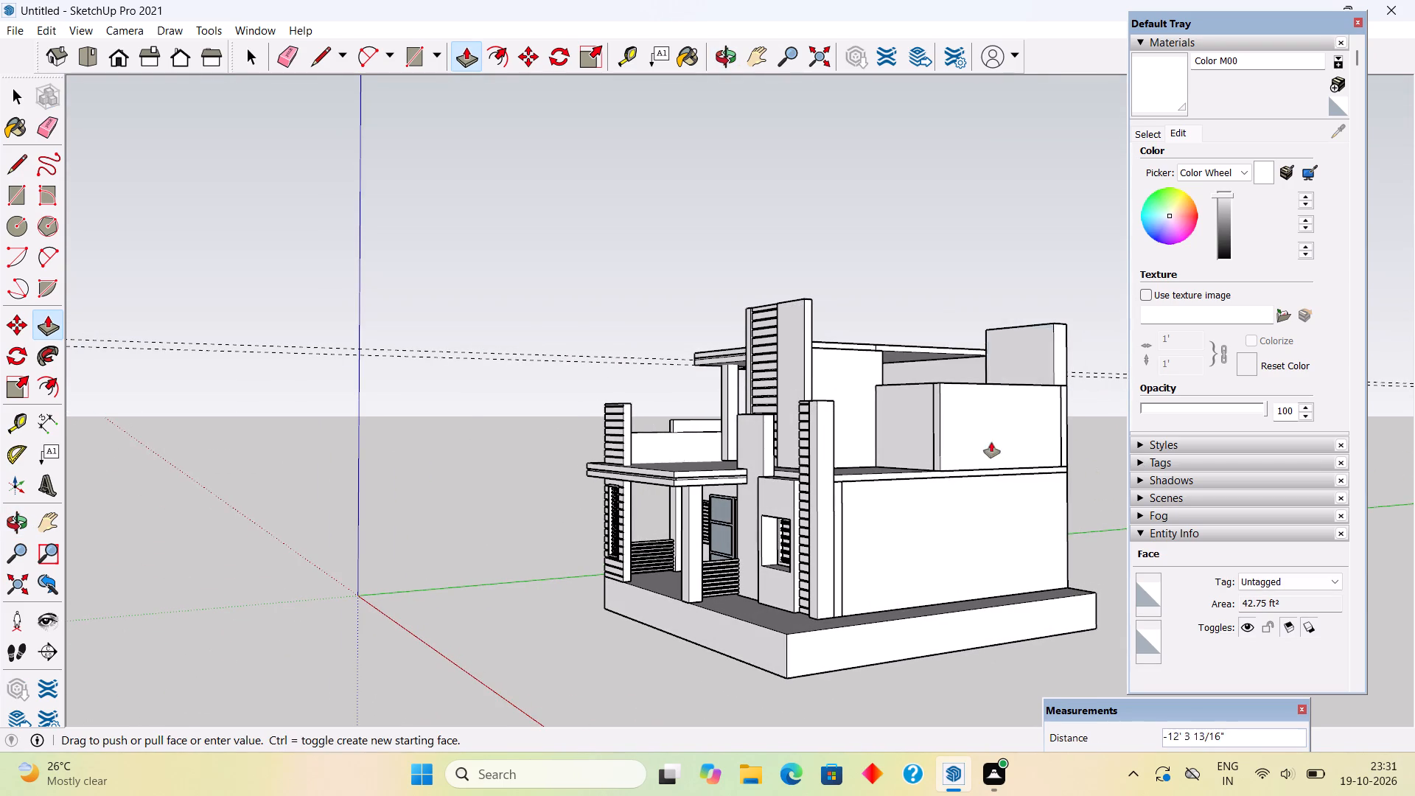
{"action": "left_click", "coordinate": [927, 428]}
Push/Pull the box's long outer side face inward 9" from the side wall's outer face.
{"action": "left_click", "coordinate": [999, 357]}
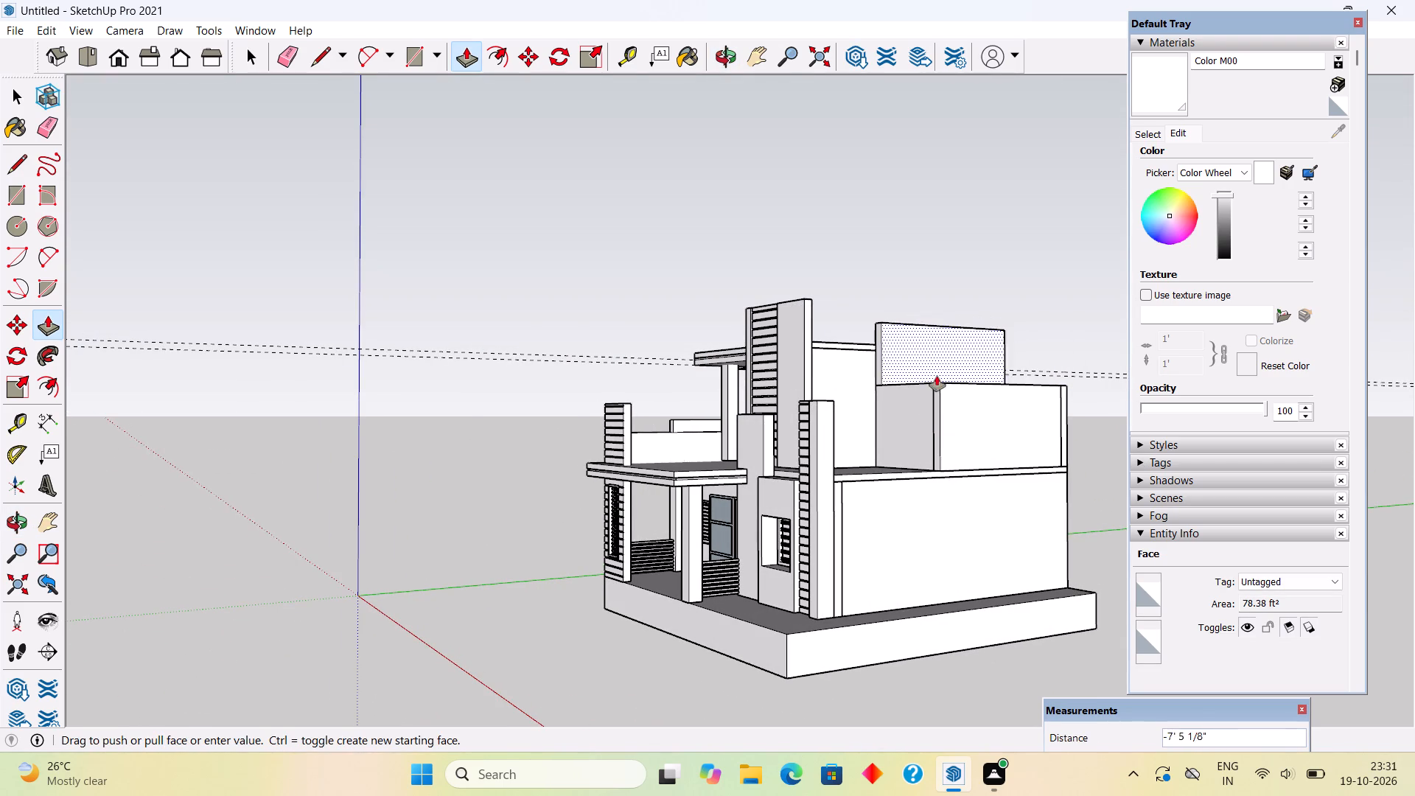
{"action": "left_click", "coordinate": [932, 407]}
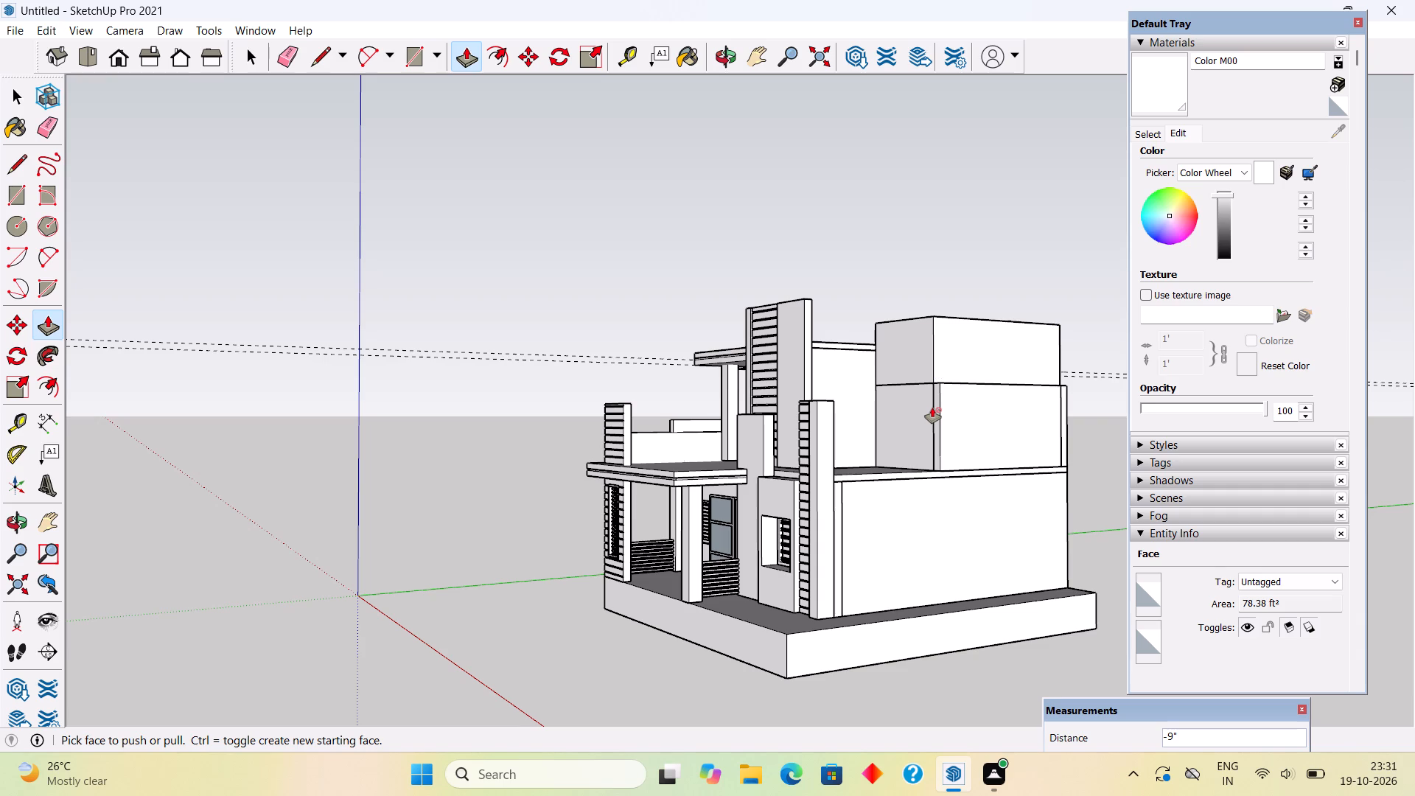
{"action": "middle_click_drag", "start_coordinate": [932, 412], "coordinate": [957, 447]}
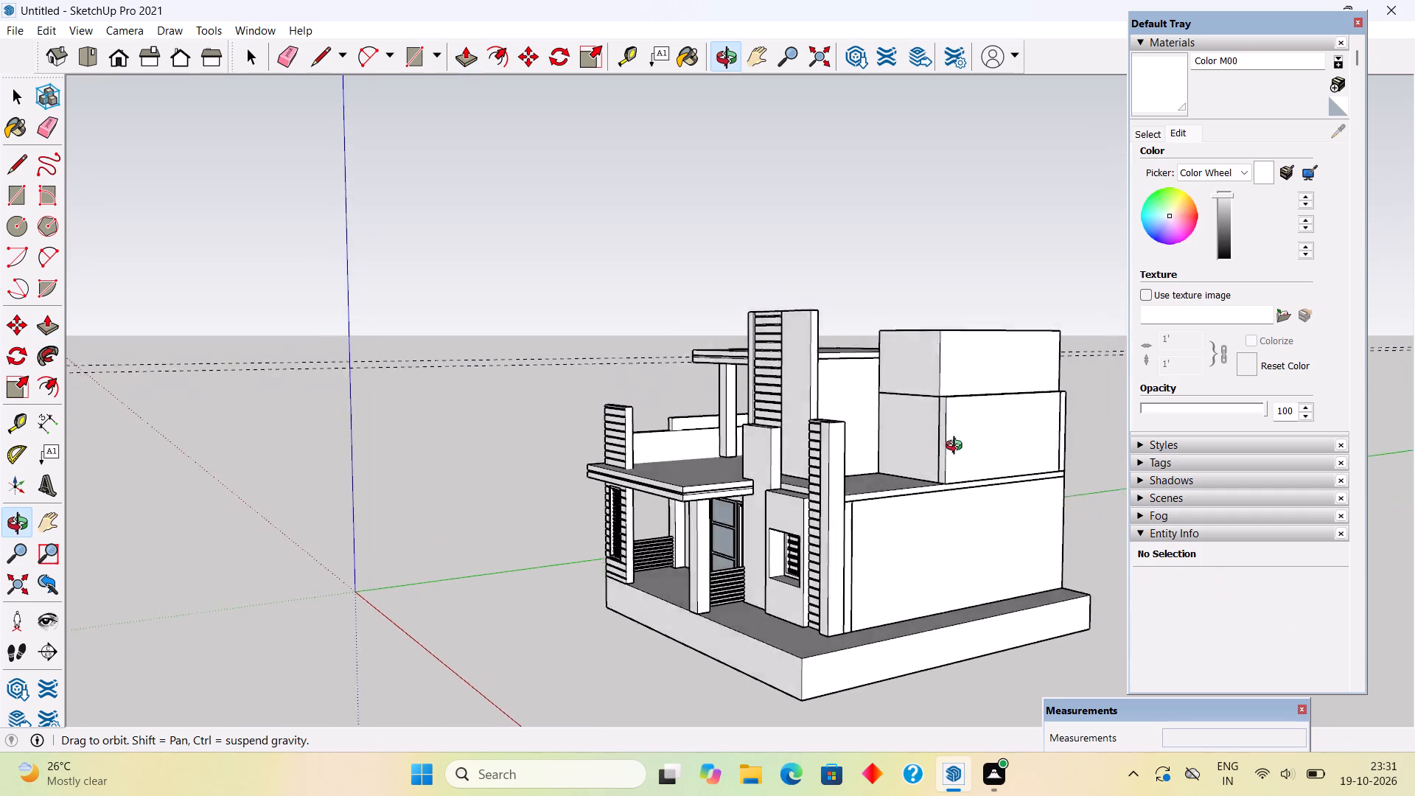
{"action": "middle_click_drag", "start_coordinate": [957, 447], "coordinate": [1328, 453]}
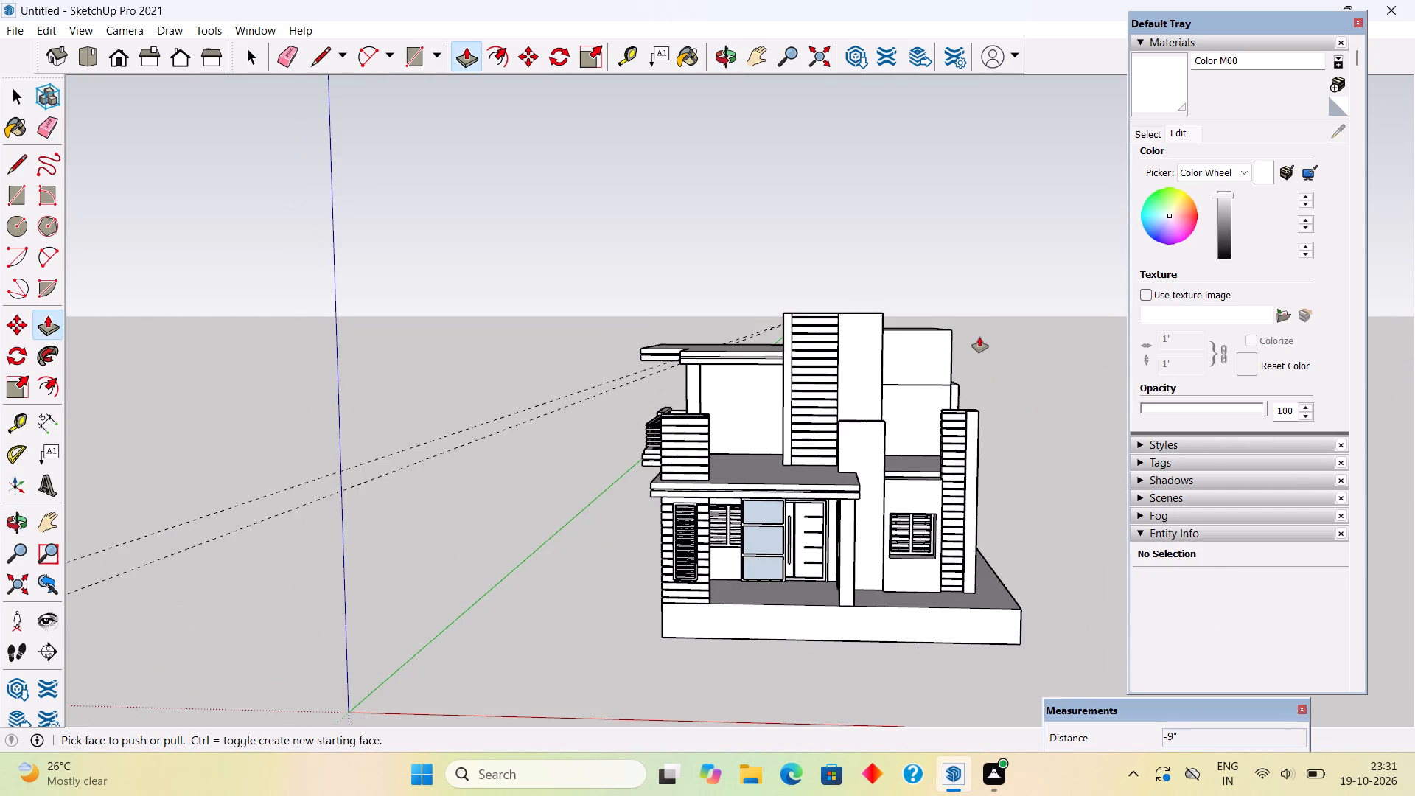
{"action": "key", "text": "space"}
{"action": "middle_click_drag", "start_coordinate": [977, 372], "coordinate": [794, 553]}
{"action": "scroll", "coordinate": [1045, 402], "scroll_direction": "up", "scroll_amount": 5}
{"action": "scroll", "coordinate": [966, 401], "scroll_direction": "up", "scroll_amount": 6}
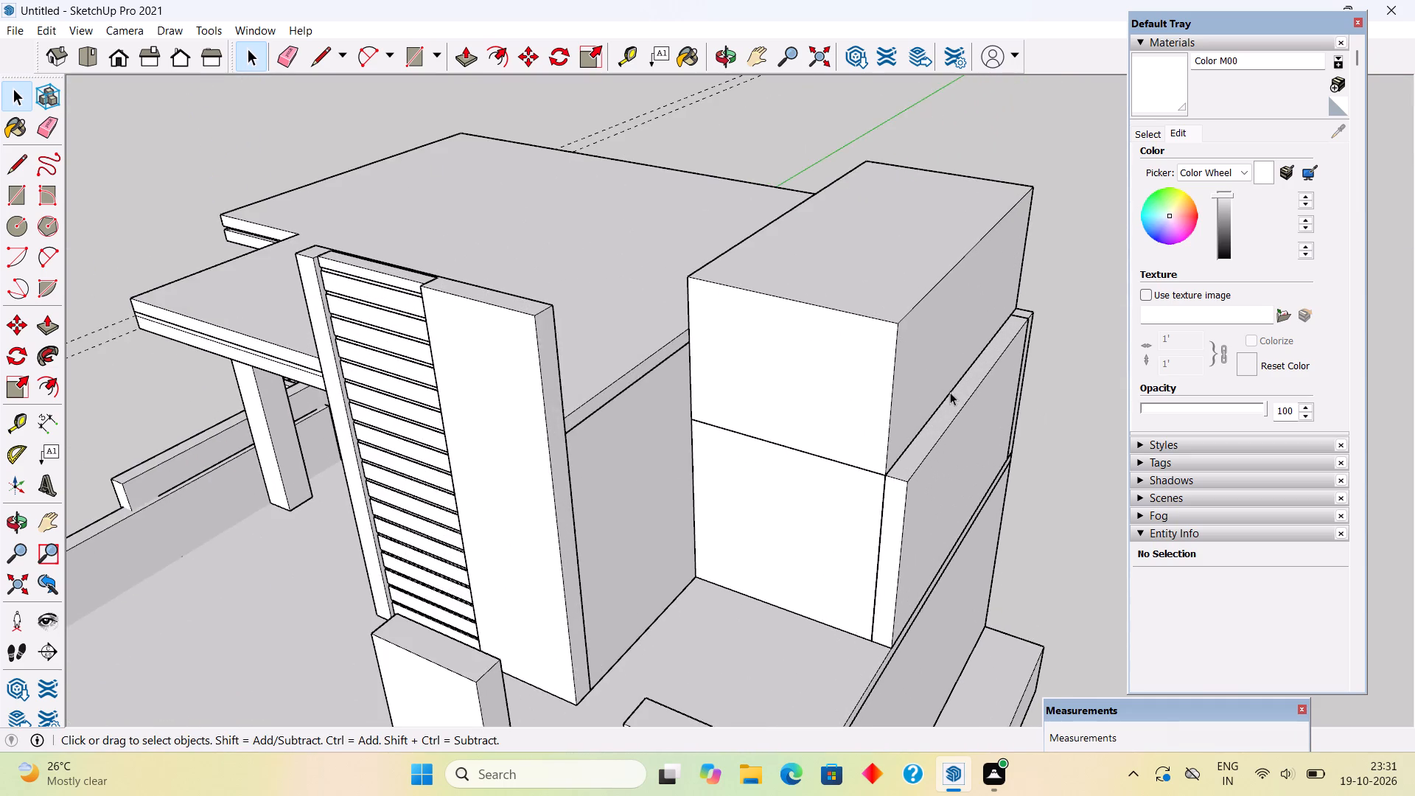
Examine the raised box and the walls beneath it from the side, the rear corner and the street front.
{"action": "middle_click_drag", "start_coordinate": [939, 395], "coordinate": [814, 335]}
{"action": "left_click", "coordinate": [823, 445]}
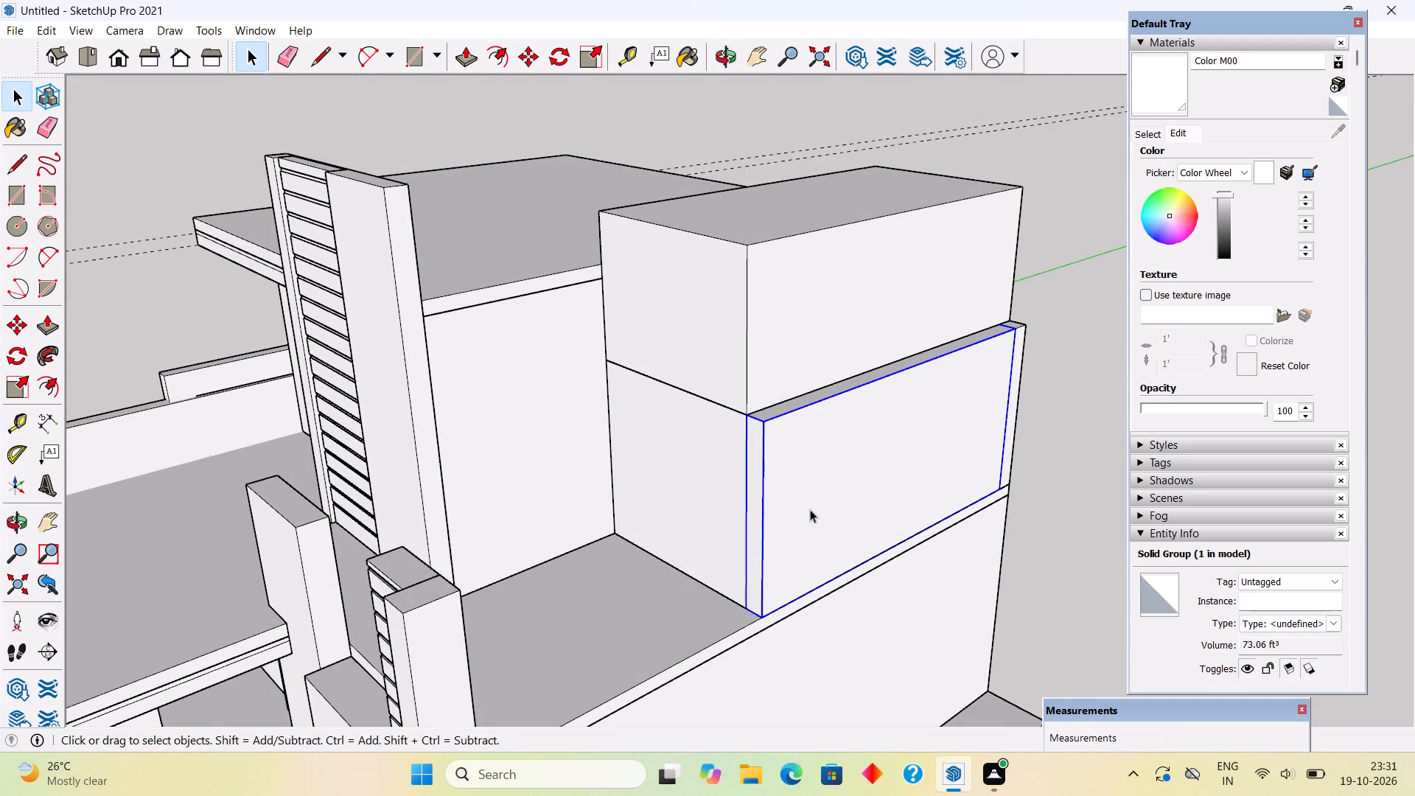
{"action": "scroll", "coordinate": [810, 509], "scroll_direction": "up", "scroll_amount": 3}
{"action": "middle_click_drag", "start_coordinate": [809, 484], "coordinate": [653, 408]}
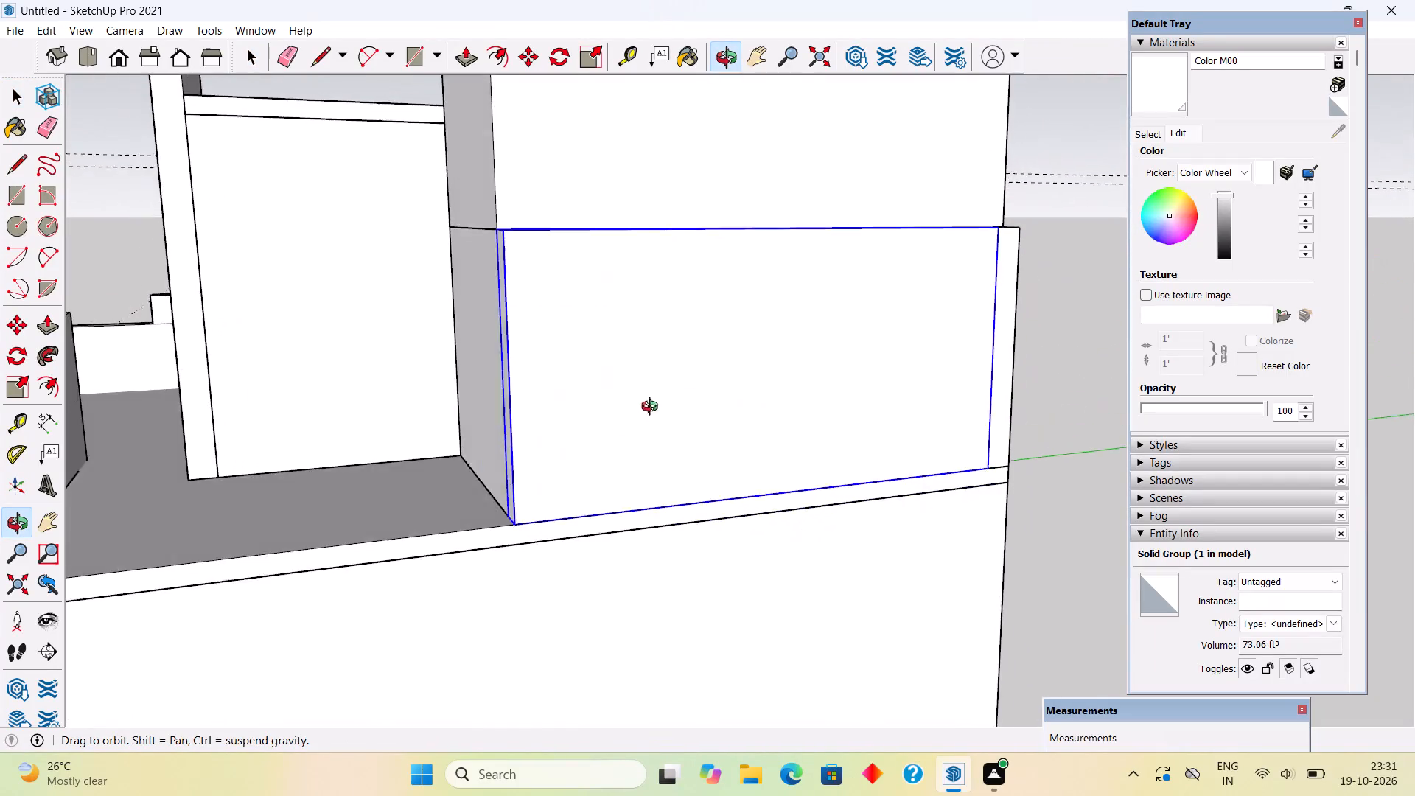
{"action": "middle_click_drag", "start_coordinate": [653, 408], "coordinate": [537, 552]}
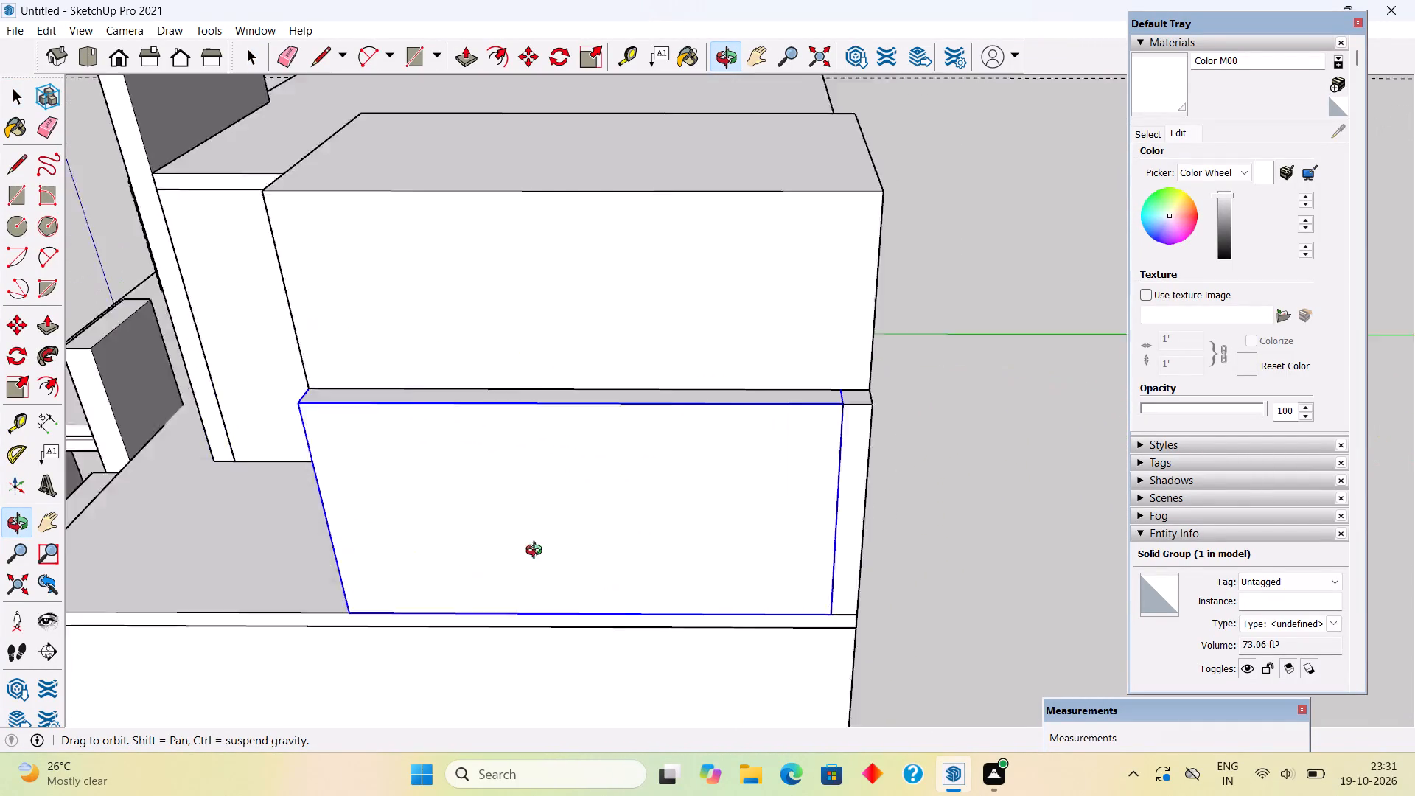
{"action": "middle_click_drag", "start_coordinate": [537, 552], "coordinate": [377, 493]}
{"action": "left_click", "coordinate": [1007, 490]}
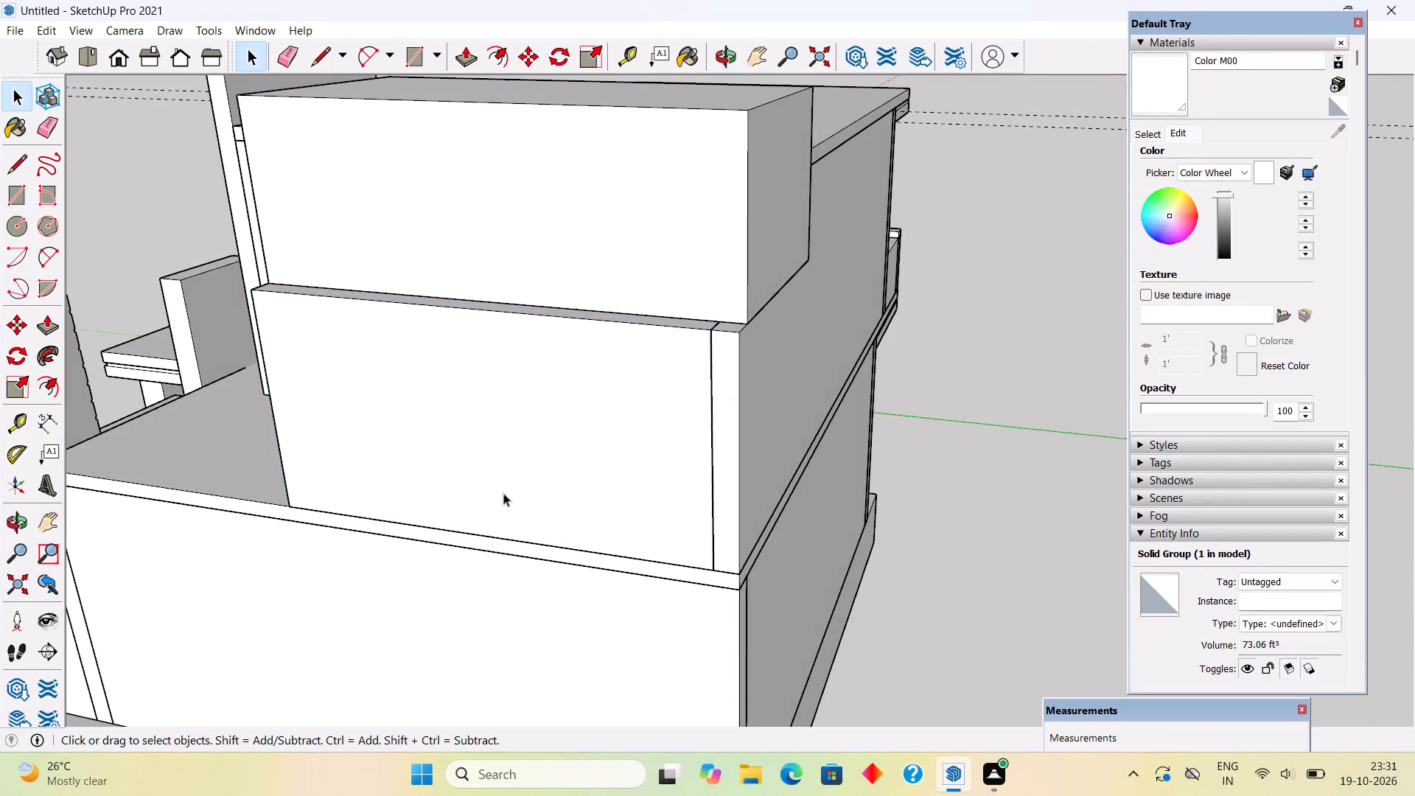
{"action": "middle_click_drag", "start_coordinate": [511, 481], "coordinate": [836, 520]}
{"action": "scroll", "coordinate": [836, 511], "scroll_direction": "down", "scroll_amount": 4}
{"action": "scroll", "coordinate": [662, 430], "scroll_direction": "down", "scroll_amount": 6}
{"action": "middle_click_drag", "start_coordinate": [727, 543], "coordinate": [765, 516]}
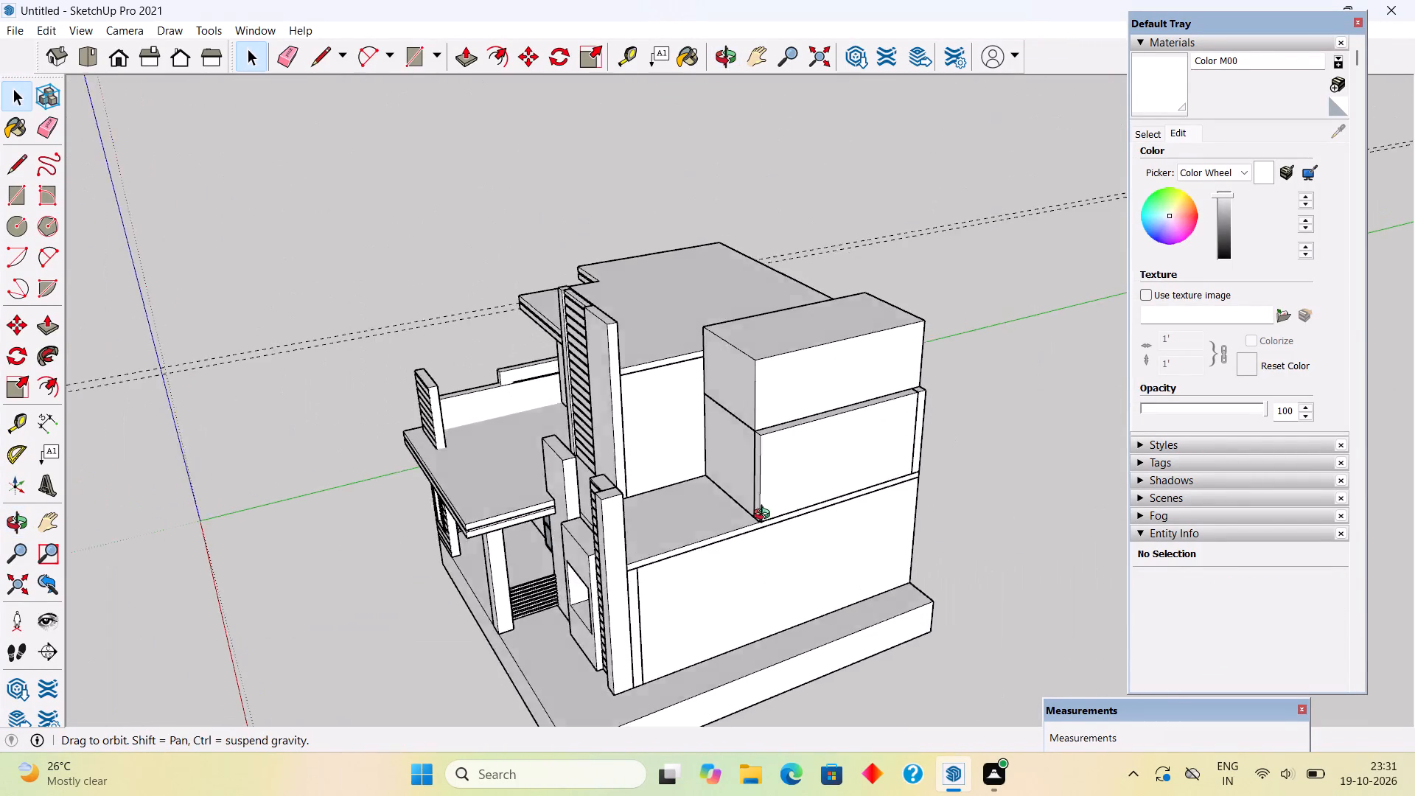
{"action": "middle_click_drag", "start_coordinate": [765, 516], "coordinate": [977, 434]}
{"action": "middle_click_drag", "start_coordinate": [912, 399], "coordinate": [912, 352]}
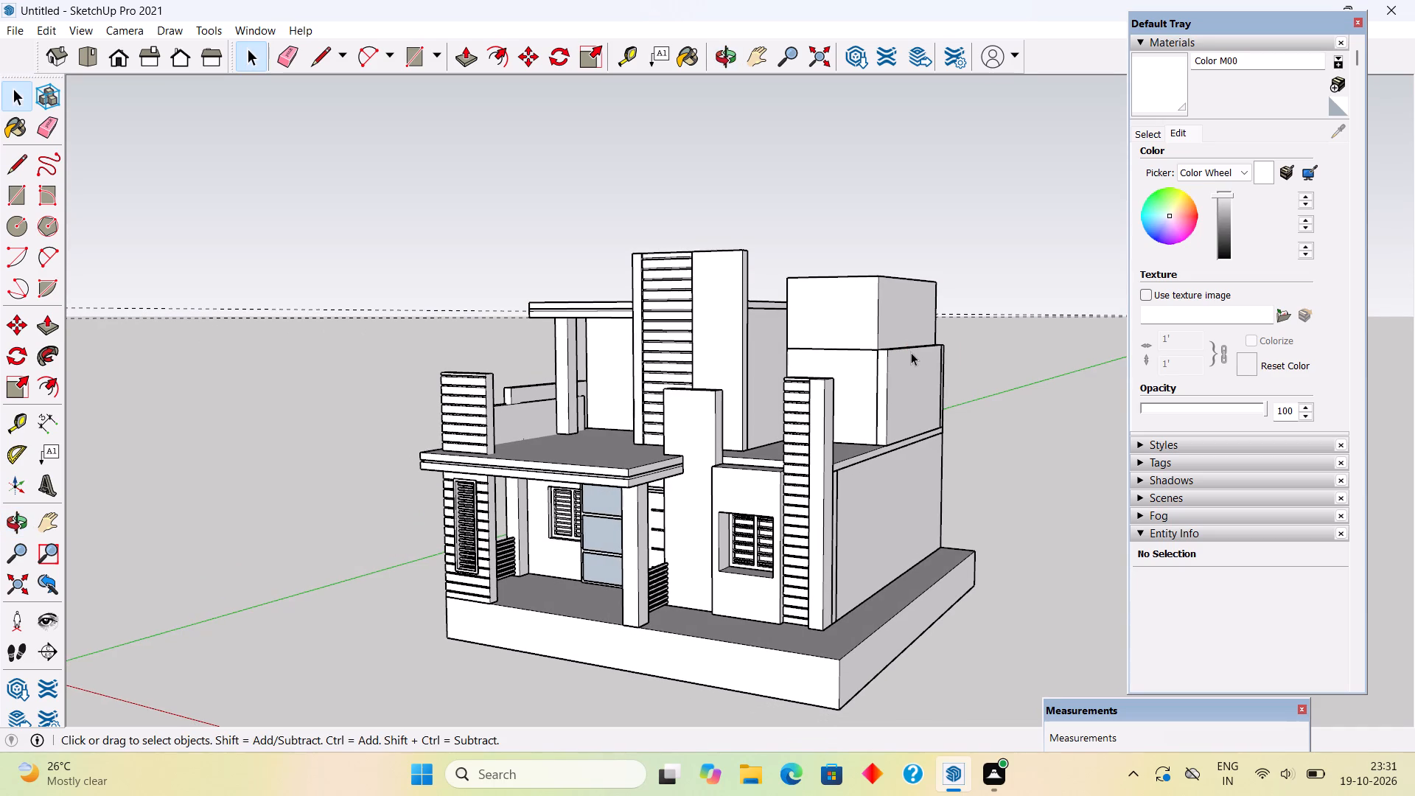
{"action": "left_click", "coordinate": [911, 352]}
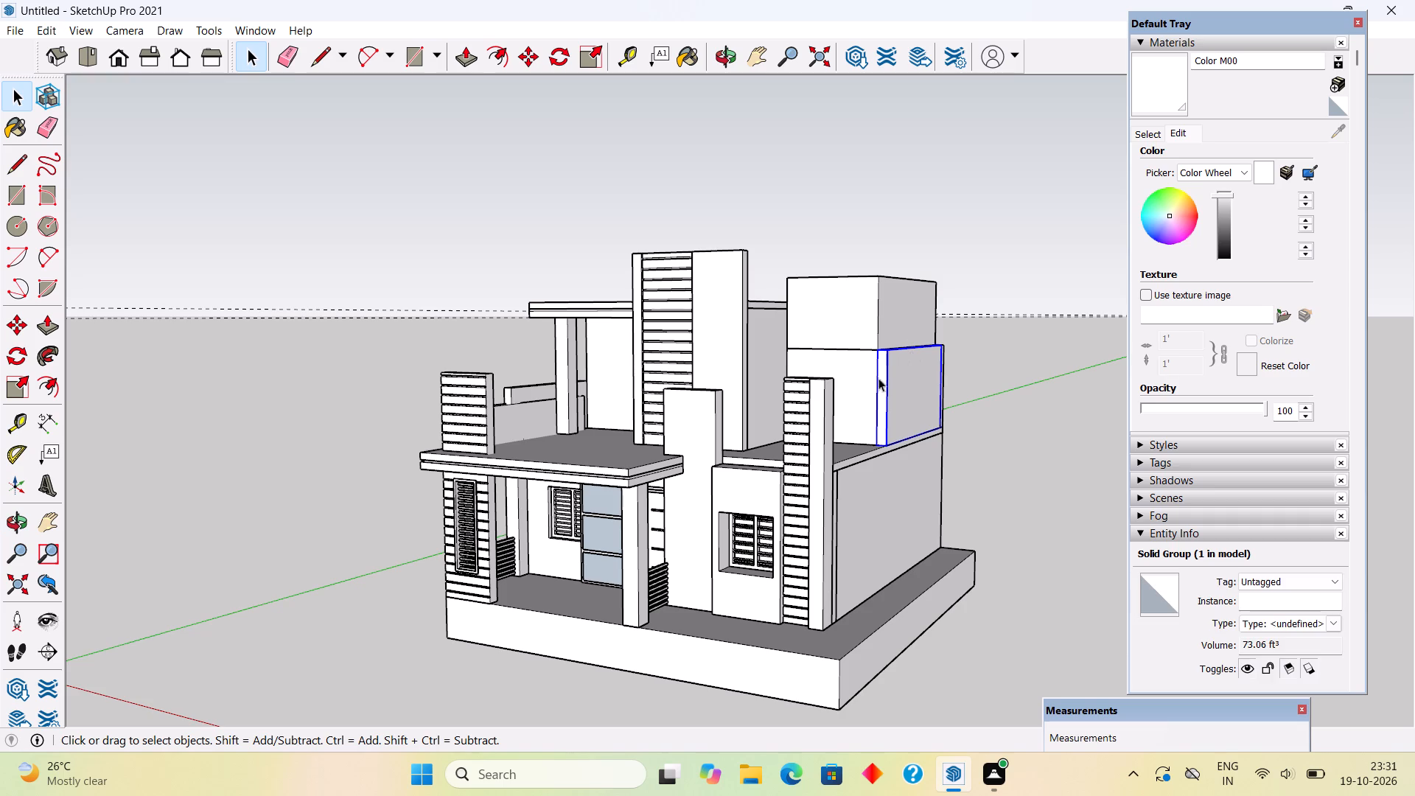
{"action": "middle_click_drag", "start_coordinate": [604, 394], "coordinate": [1014, 371]}
{"action": "left_click", "coordinate": [1001, 352]}
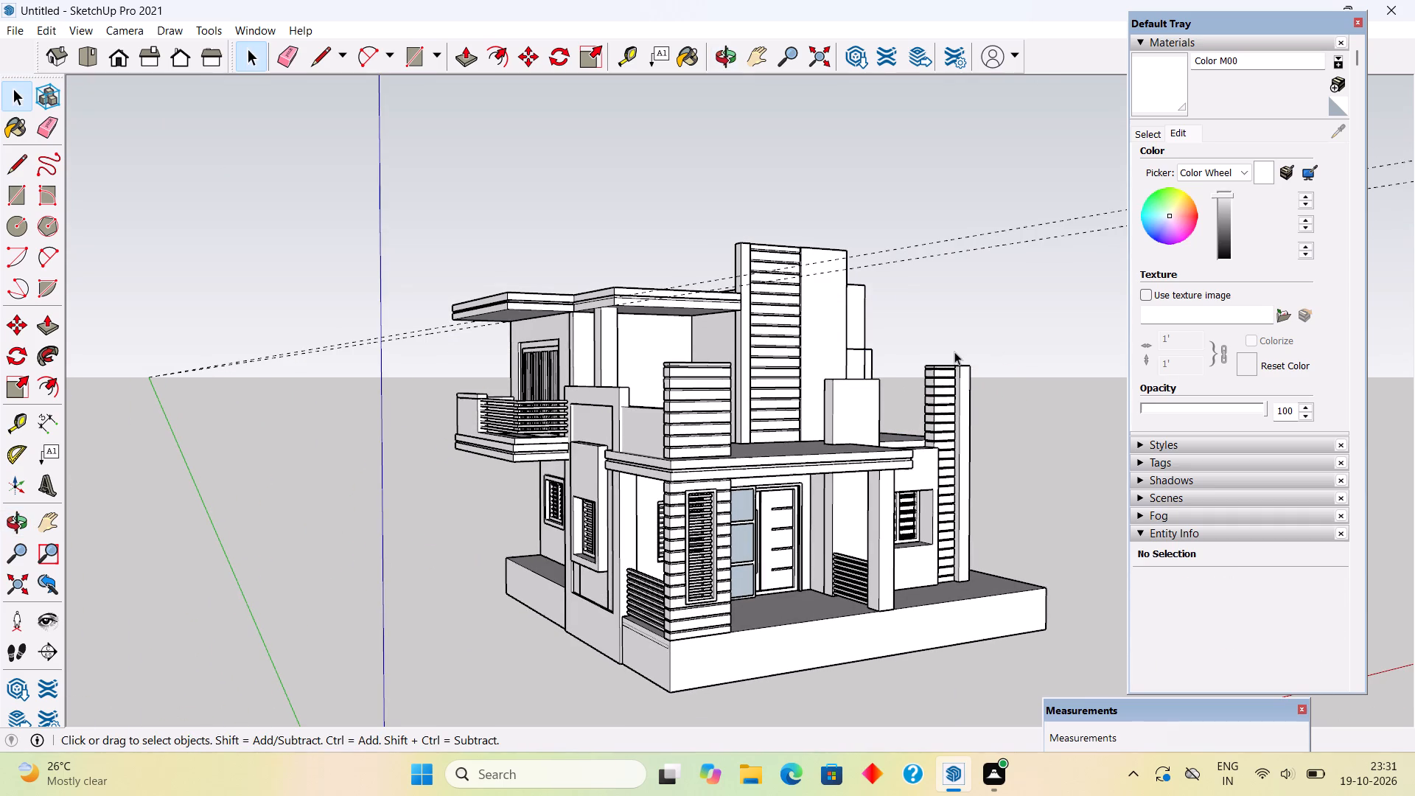
{"action": "middle_click_drag", "start_coordinate": [942, 352], "coordinate": [296, 492]}
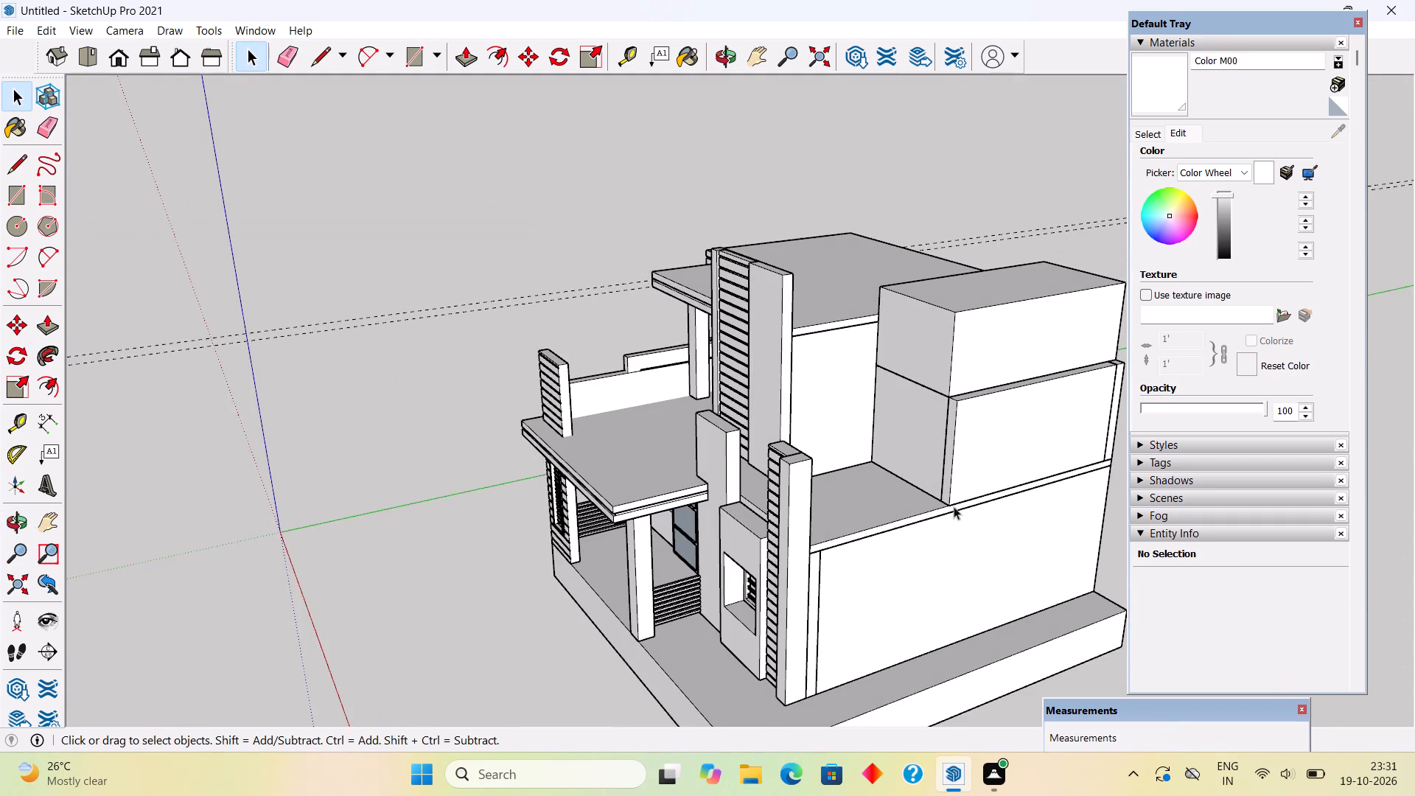
Push/Pull the street-facing end of the uncovered room's outer side wall inward 9".
{"action": "scroll", "coordinate": [955, 486], "scroll_direction": "up", "scroll_amount": 3}
{"action": "double_click", "coordinate": [951, 425]}
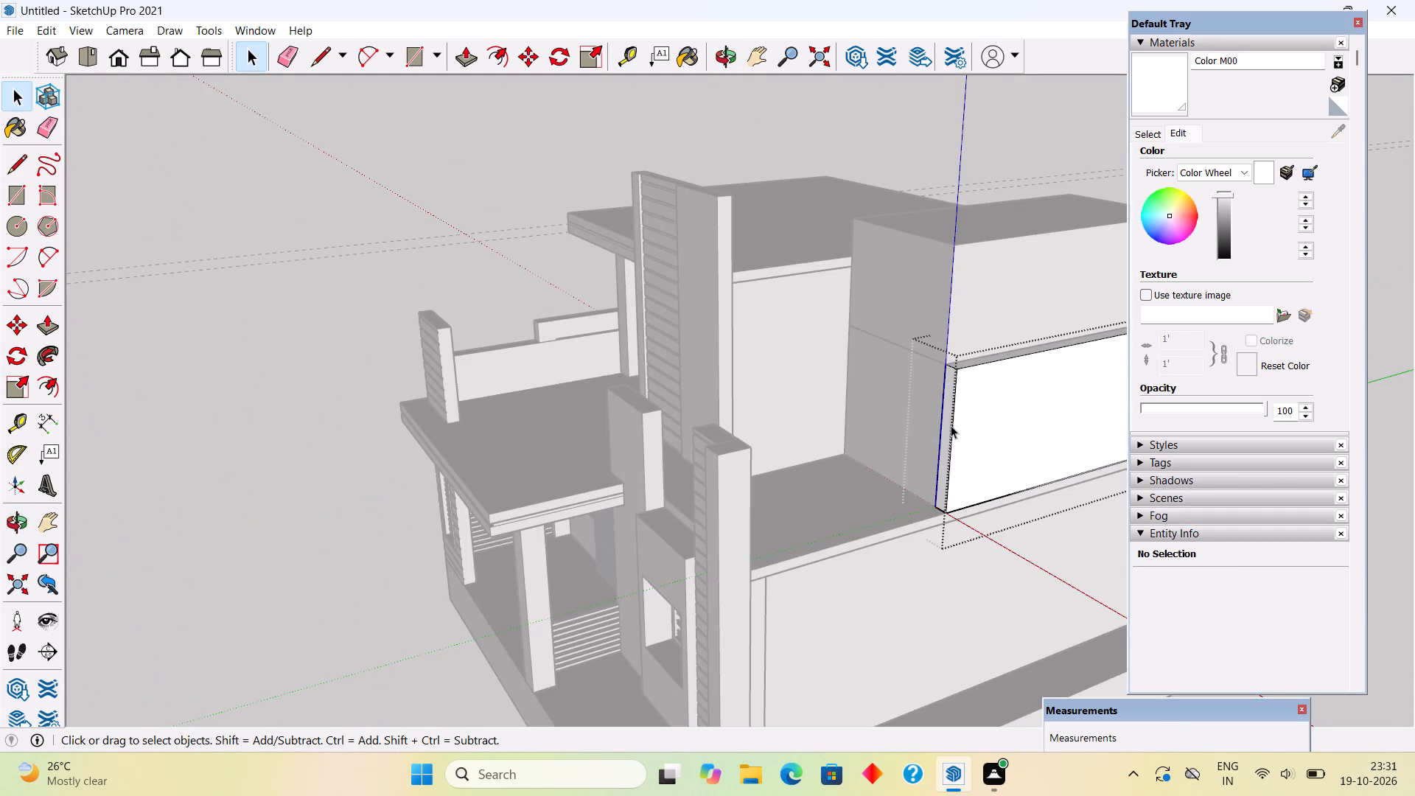
{"action": "left_click", "coordinate": [951, 425]}
{"action": "left_click", "coordinate": [946, 419]}
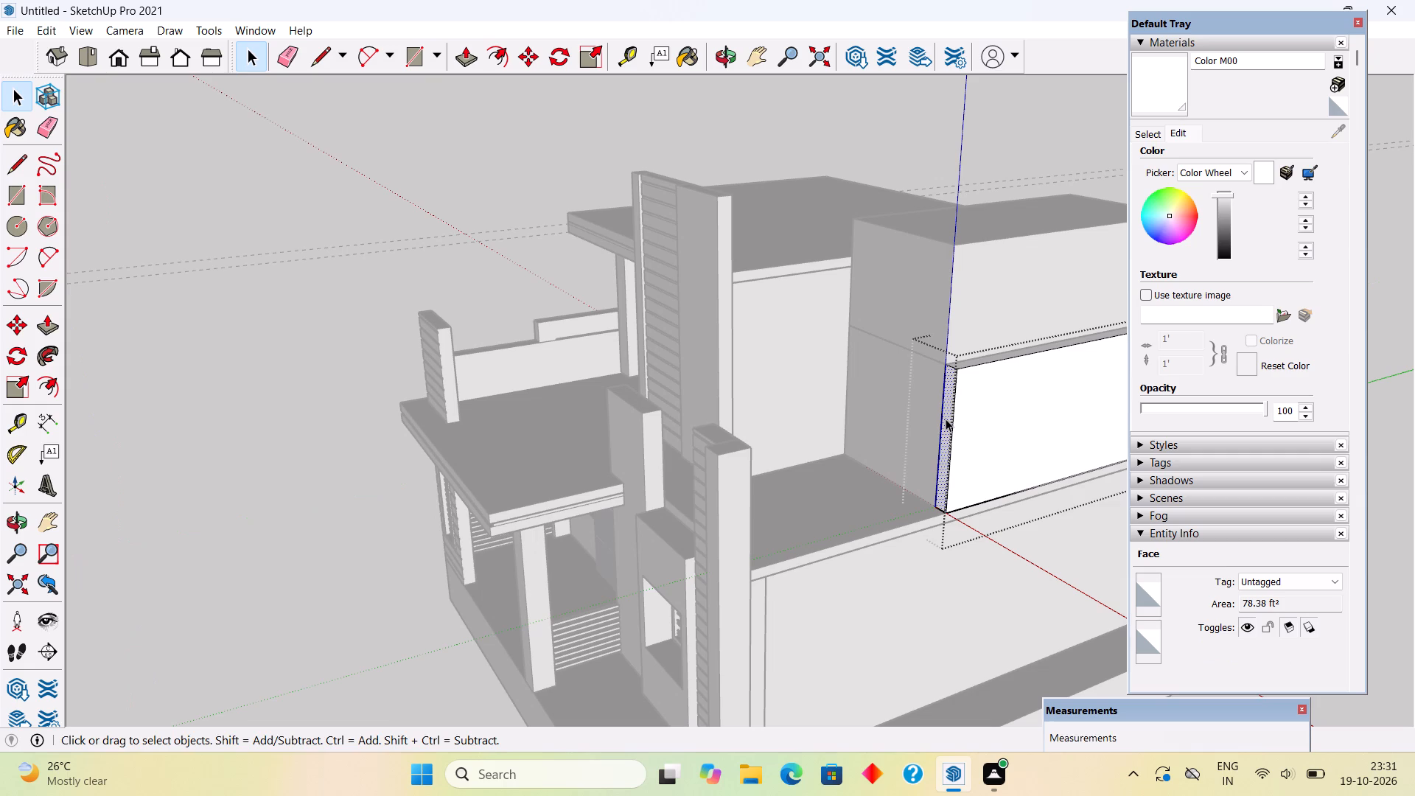
{"action": "key", "text": "p"}
{"action": "left_click", "coordinate": [946, 418]}
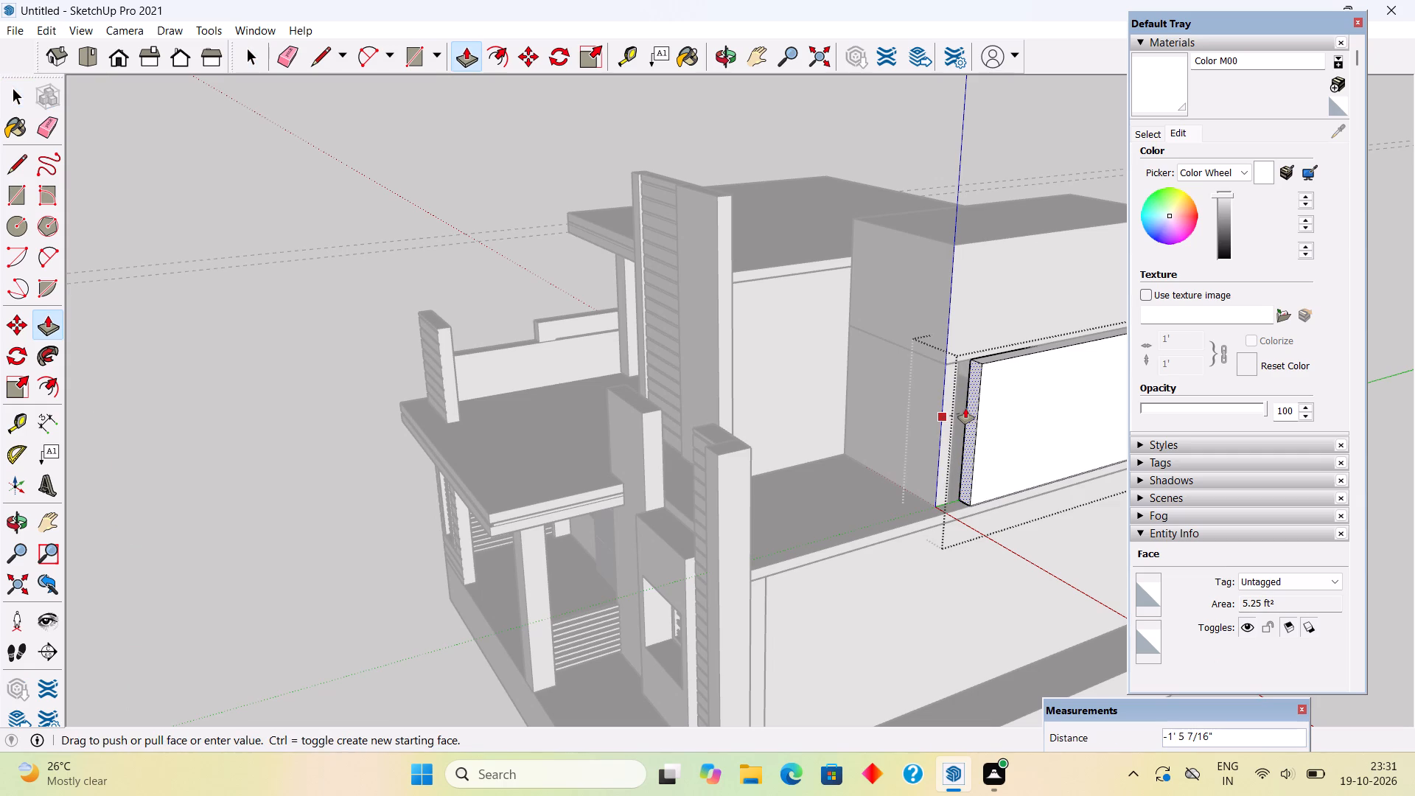
{"action": "left_click", "coordinate": [958, 371]}
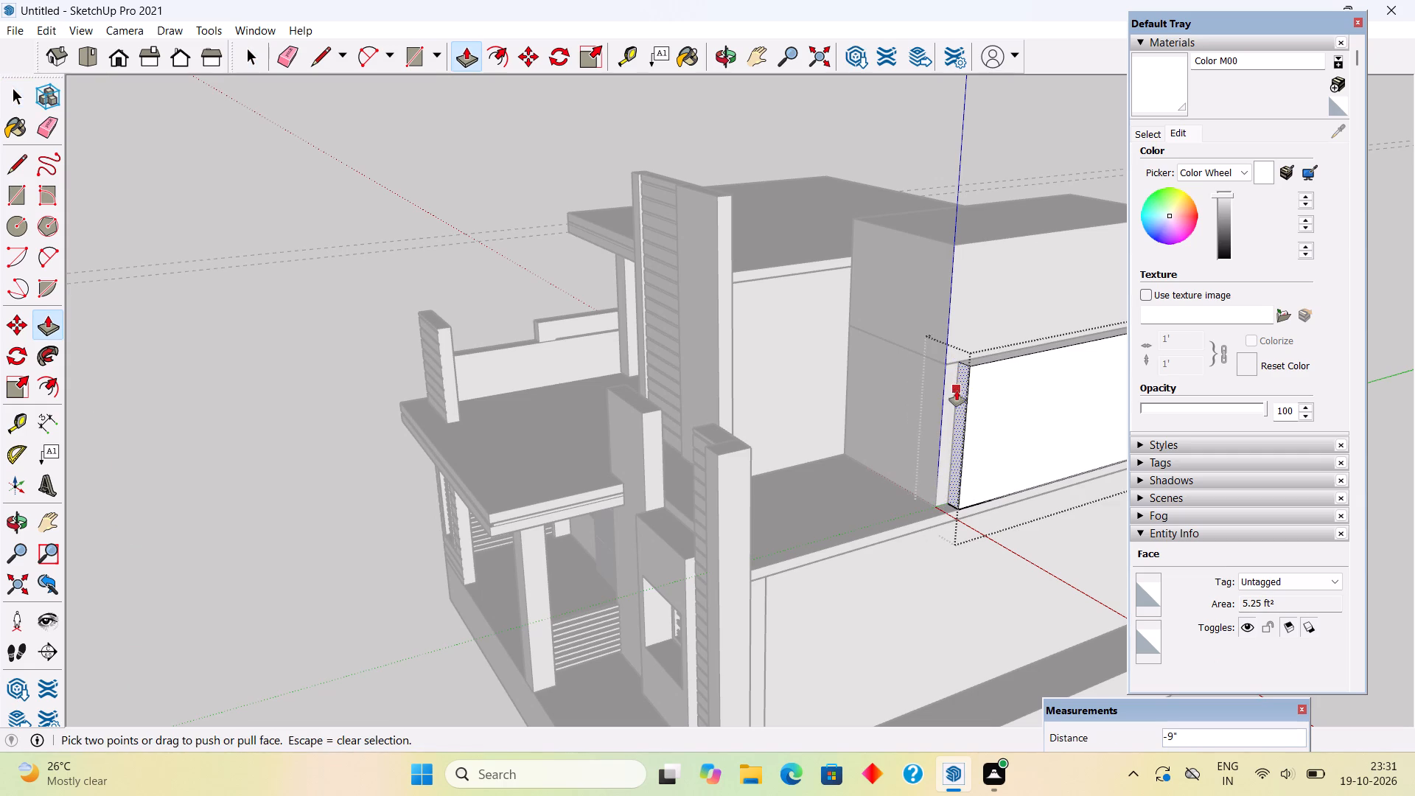
{"action": "key", "text": "space"}
{"action": "left_click", "coordinate": [1102, 691]}
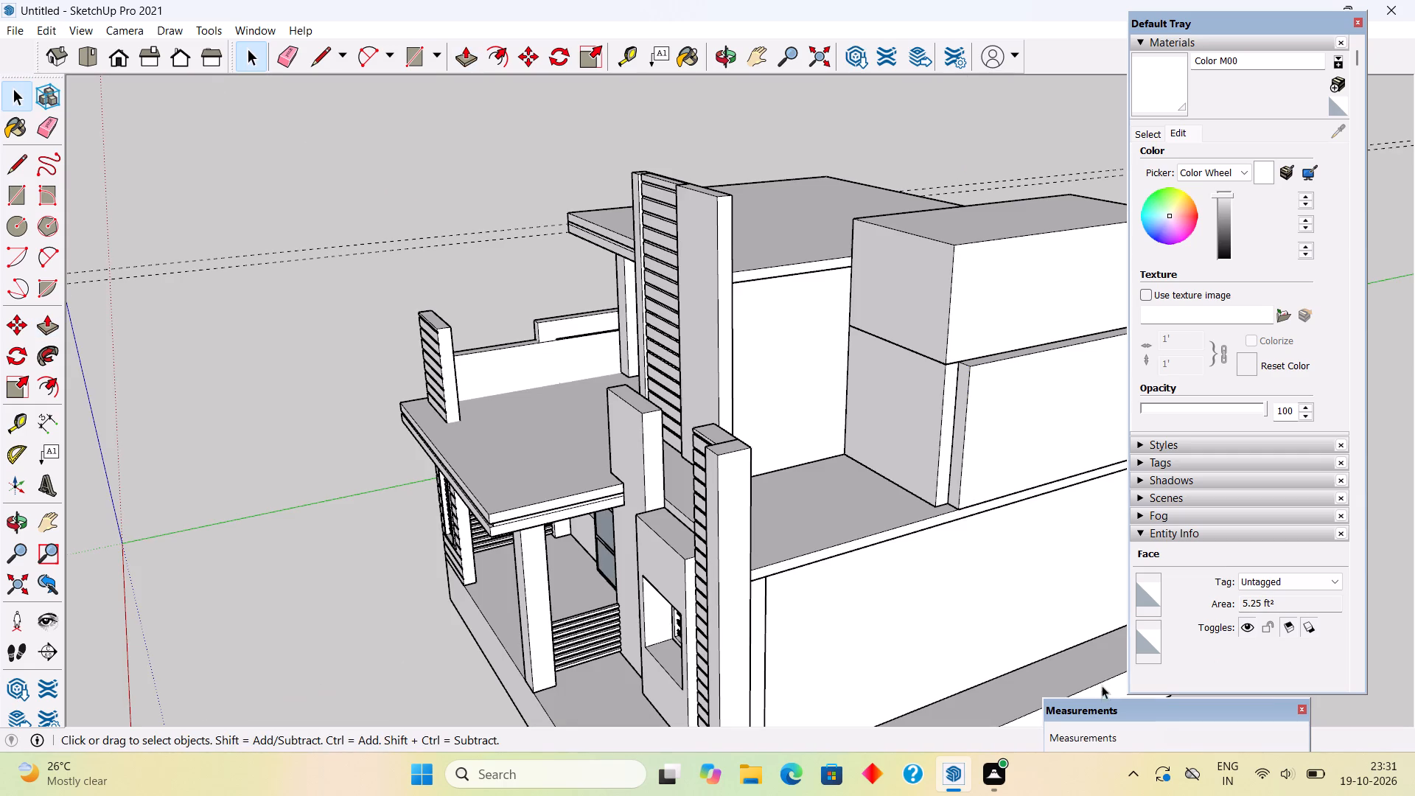
Push/Pull the end face of the uncovered room's front wall outward 9", flush with the side wall's outer face.
{"action": "triple_click", "coordinate": [943, 452]}
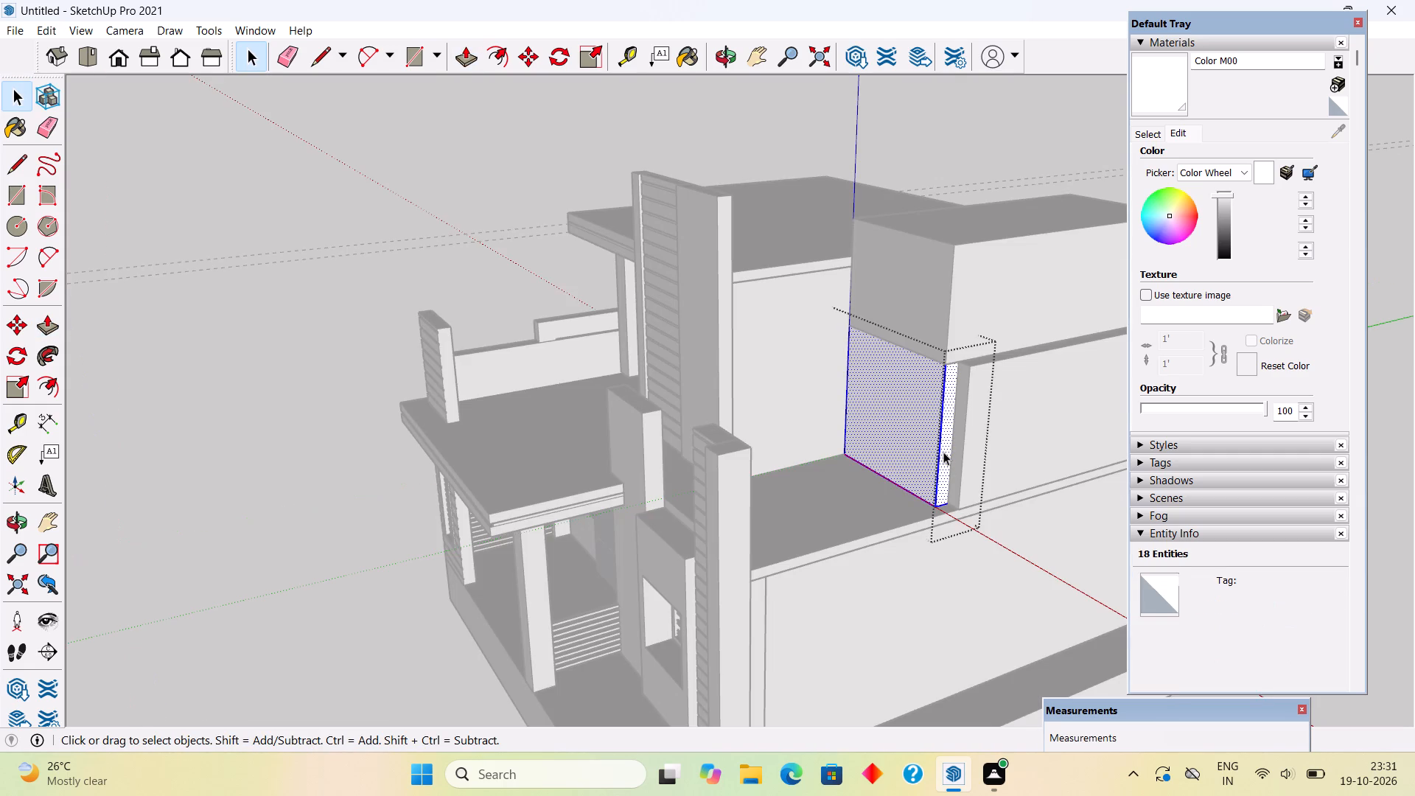
{"action": "key", "text": "p"}
{"action": "left_click", "coordinate": [944, 447]}
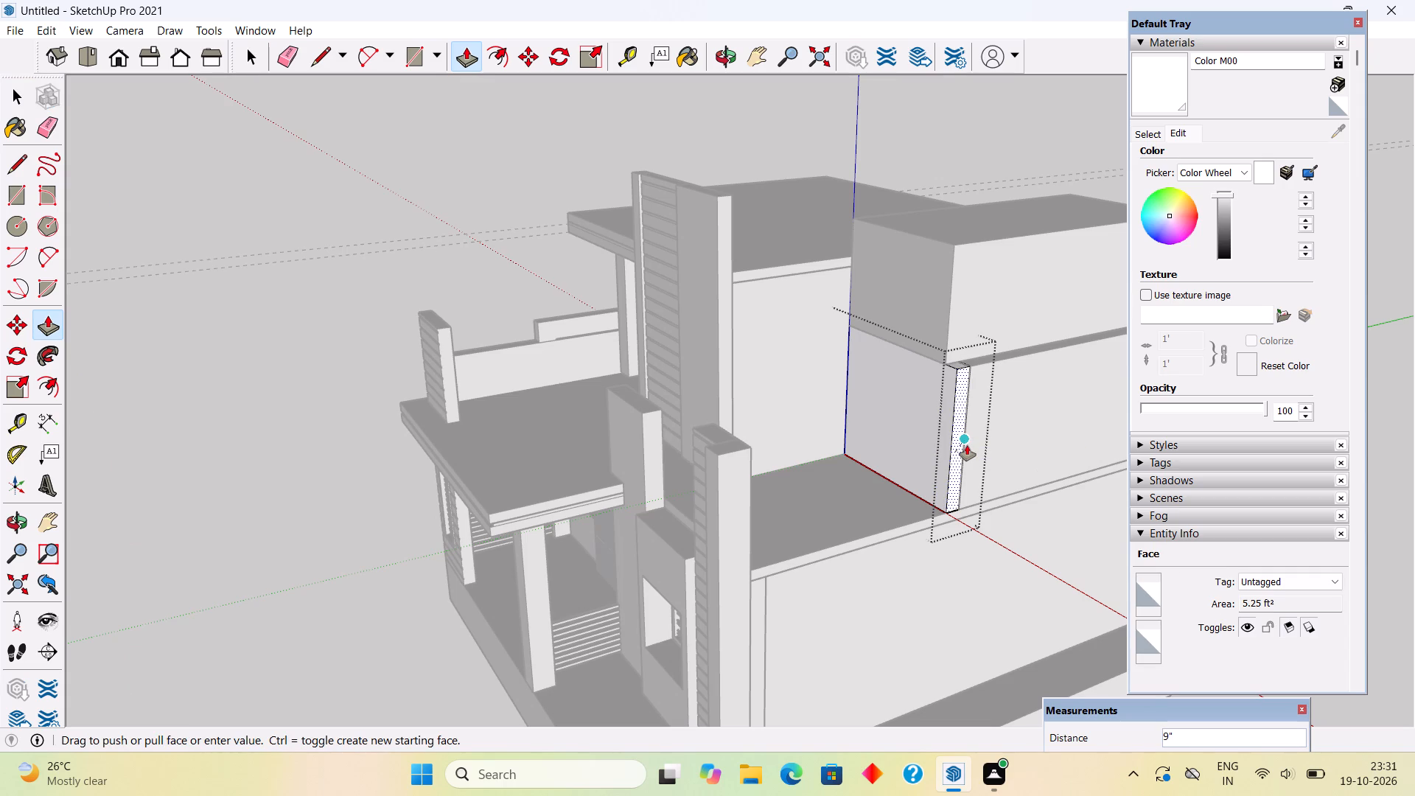
{"action": "left_click", "coordinate": [967, 445]}
{"action": "key", "text": "space"}
{"action": "left_click", "coordinate": [565, 276]}
Delete the raised box standing above the uncovered room's walls.
{"action": "scroll", "coordinate": [562, 290], "scroll_direction": "down", "scroll_amount": 4}
{"action": "middle_click_drag", "start_coordinate": [550, 376], "coordinate": [784, 374]}
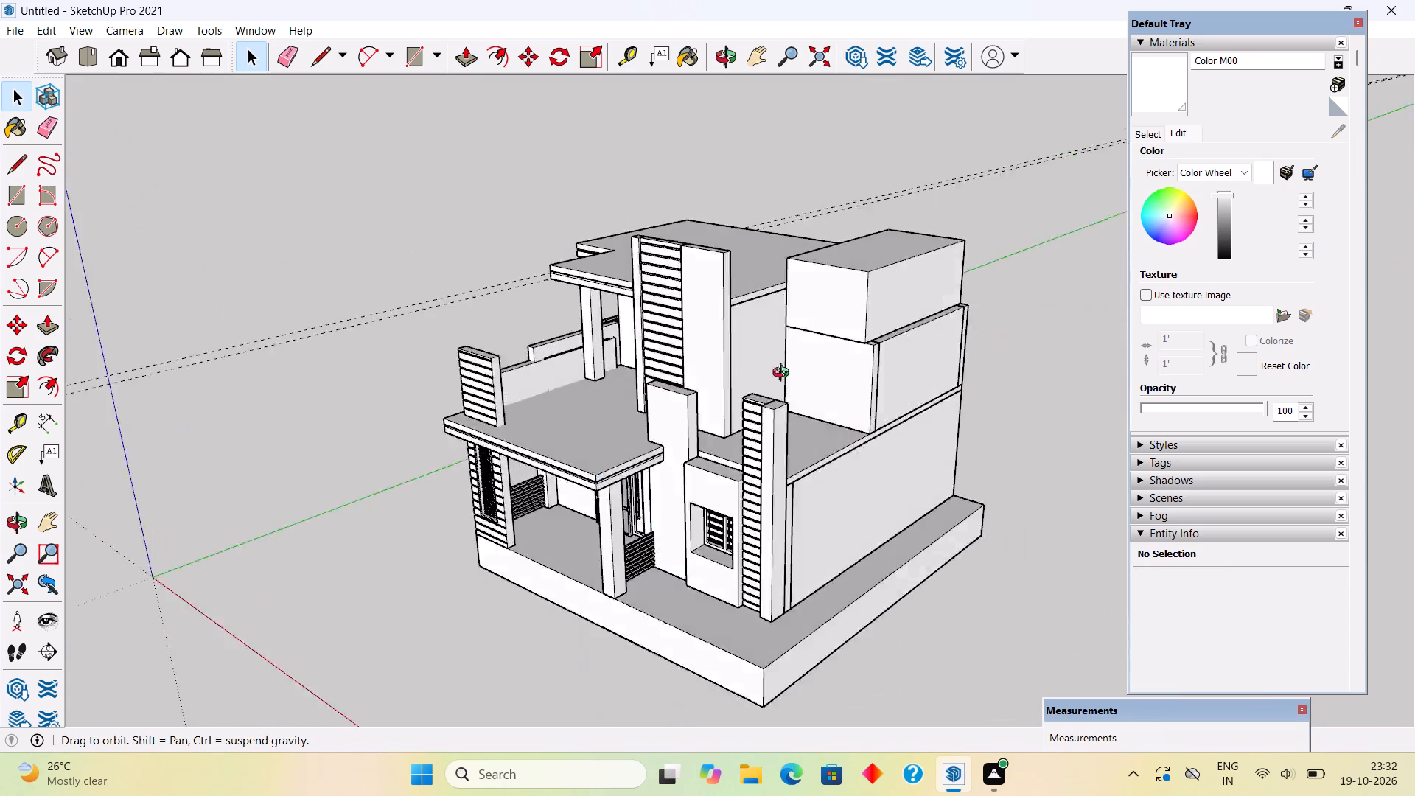
{"action": "middle_click_drag", "start_coordinate": [784, 374], "coordinate": [796, 459]}
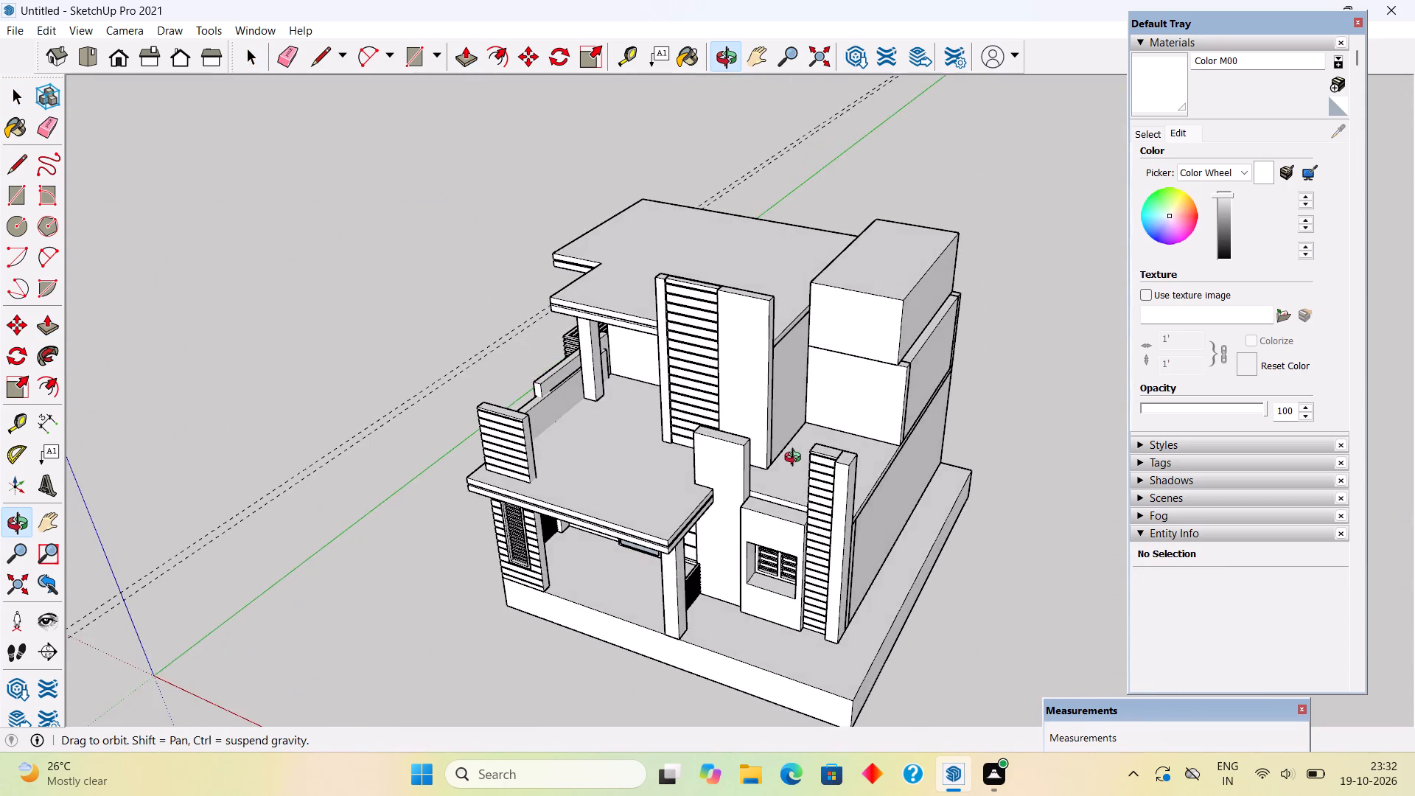
{"action": "middle_click_drag", "start_coordinate": [796, 459], "coordinate": [955, 260]}
{"action": "scroll", "coordinate": [892, 388], "scroll_direction": "down", "scroll_amount": 1}
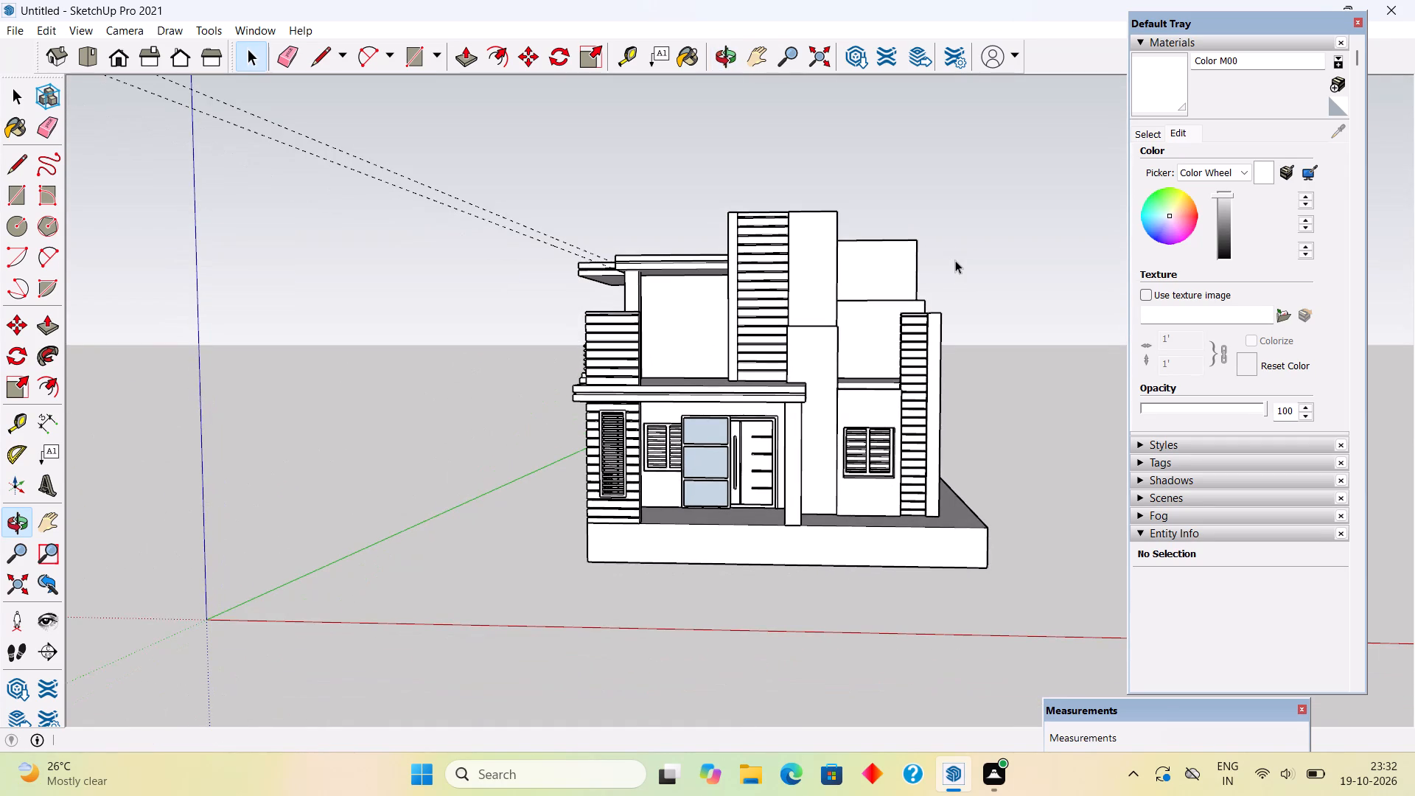
{"action": "middle_click_drag", "start_coordinate": [864, 301], "coordinate": [736, 512]}
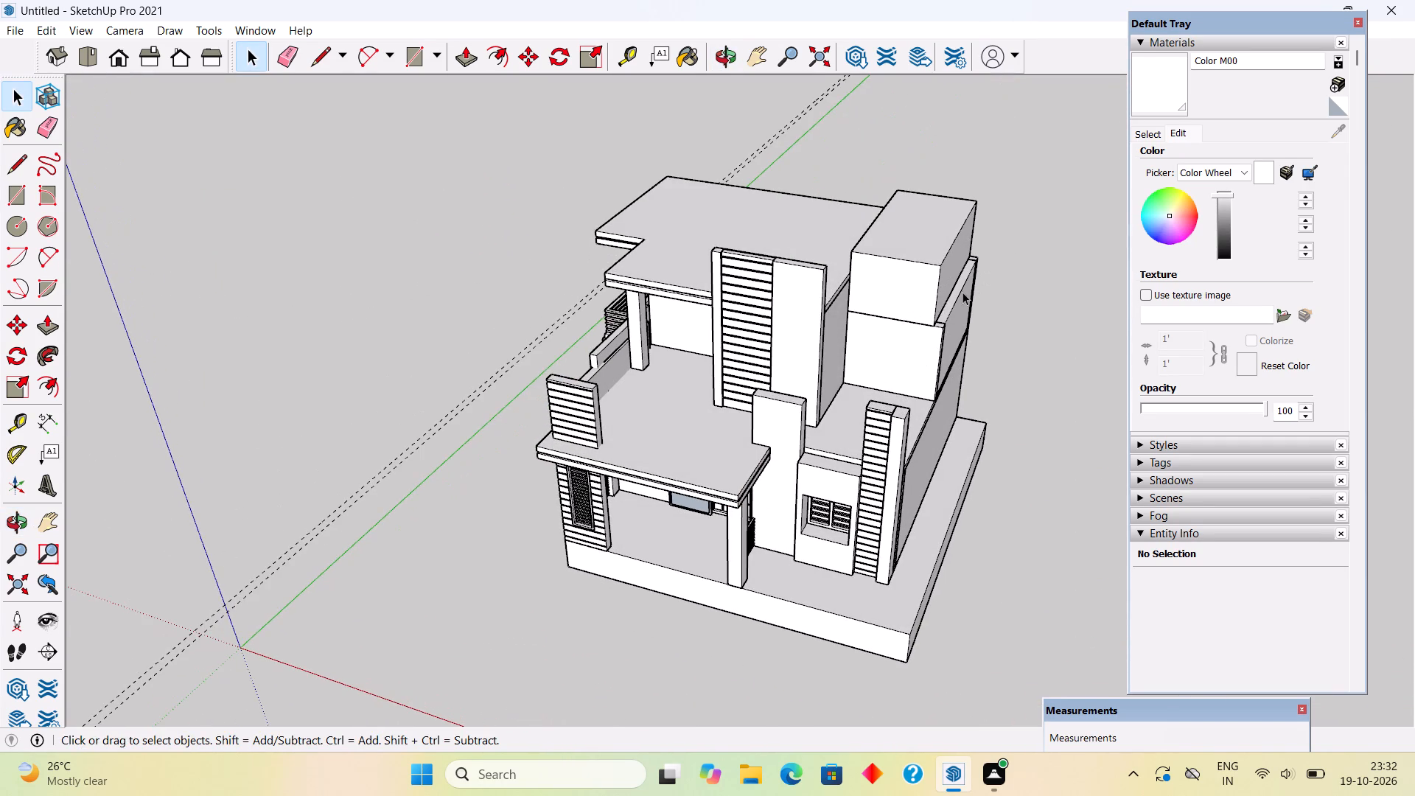
{"action": "scroll", "coordinate": [962, 292], "scroll_direction": "up", "scroll_amount": 4}
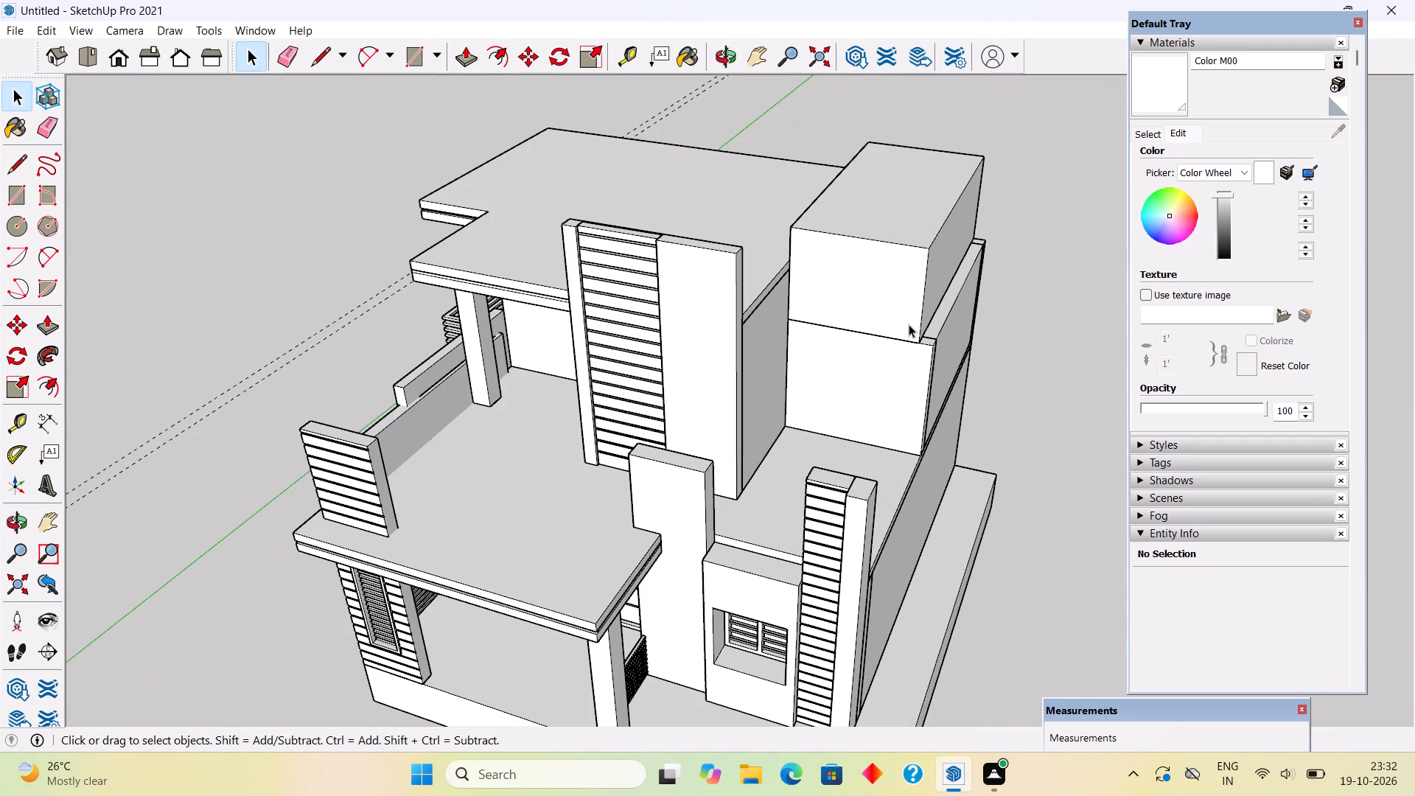
{"action": "left_click", "coordinate": [909, 324]}
{"action": "triple_click", "coordinate": [909, 301]}
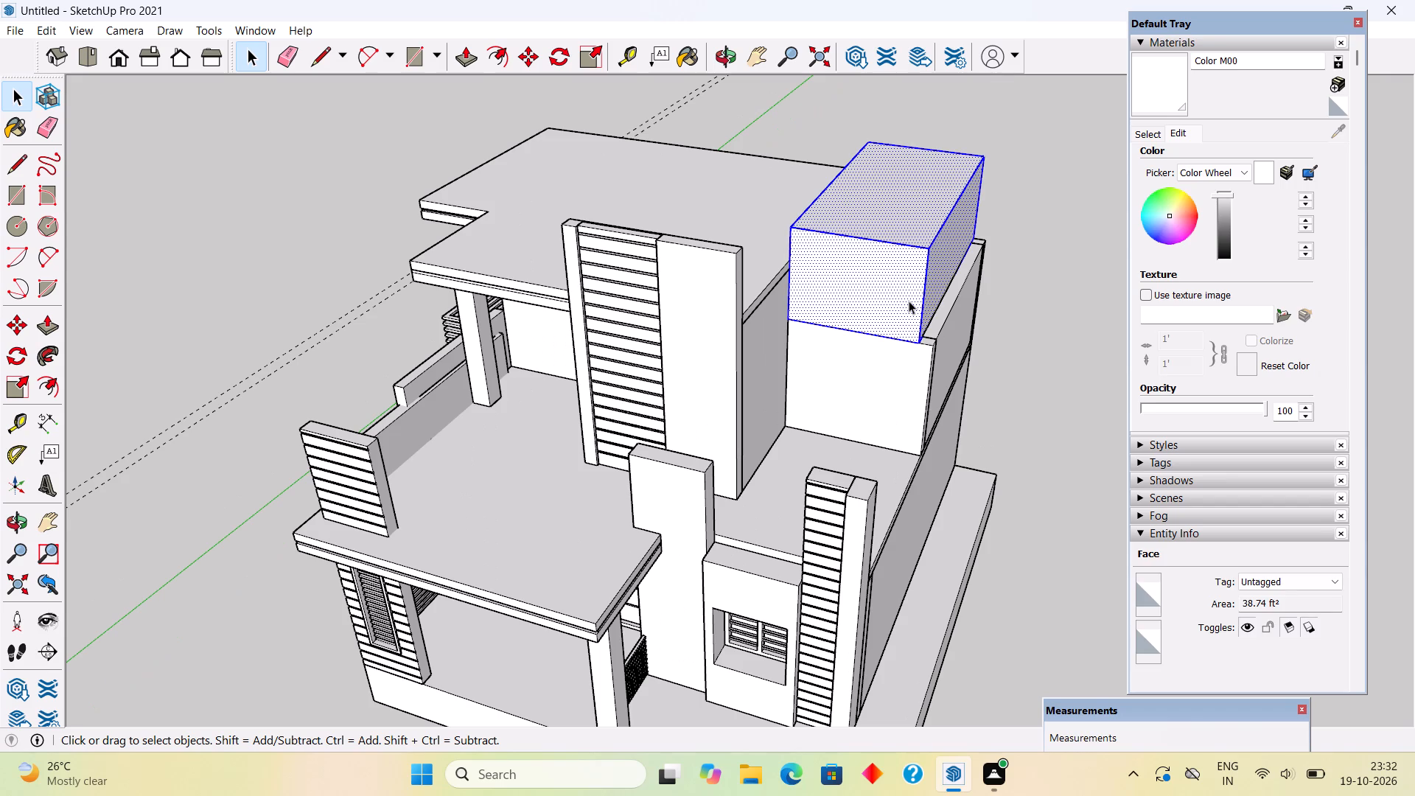
{"action": "key", "text": "Delete"}
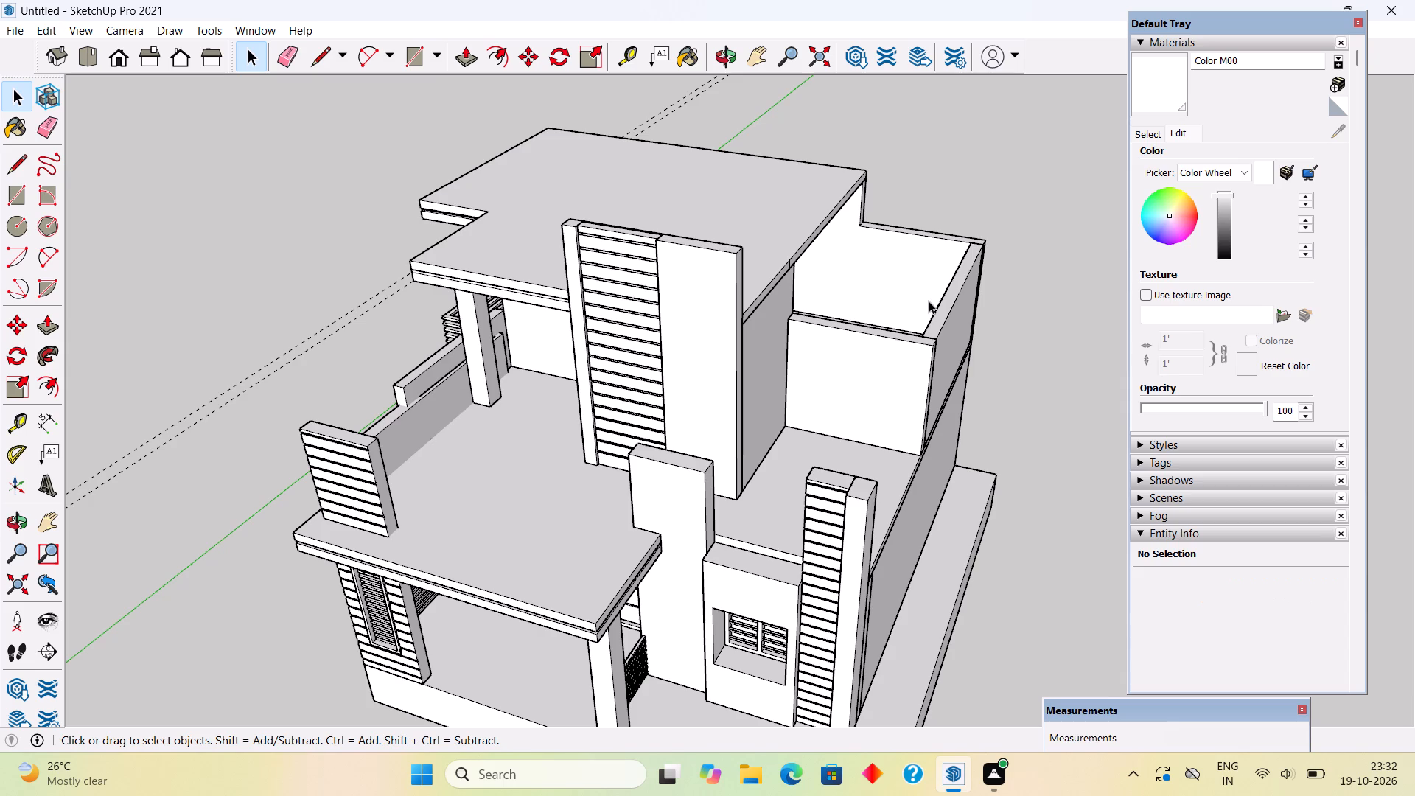
Draw a rectangle across the tops of the uncovered room's walls and Push/Pull it up 5" as a roof slab.
{"action": "key", "text": "r"}
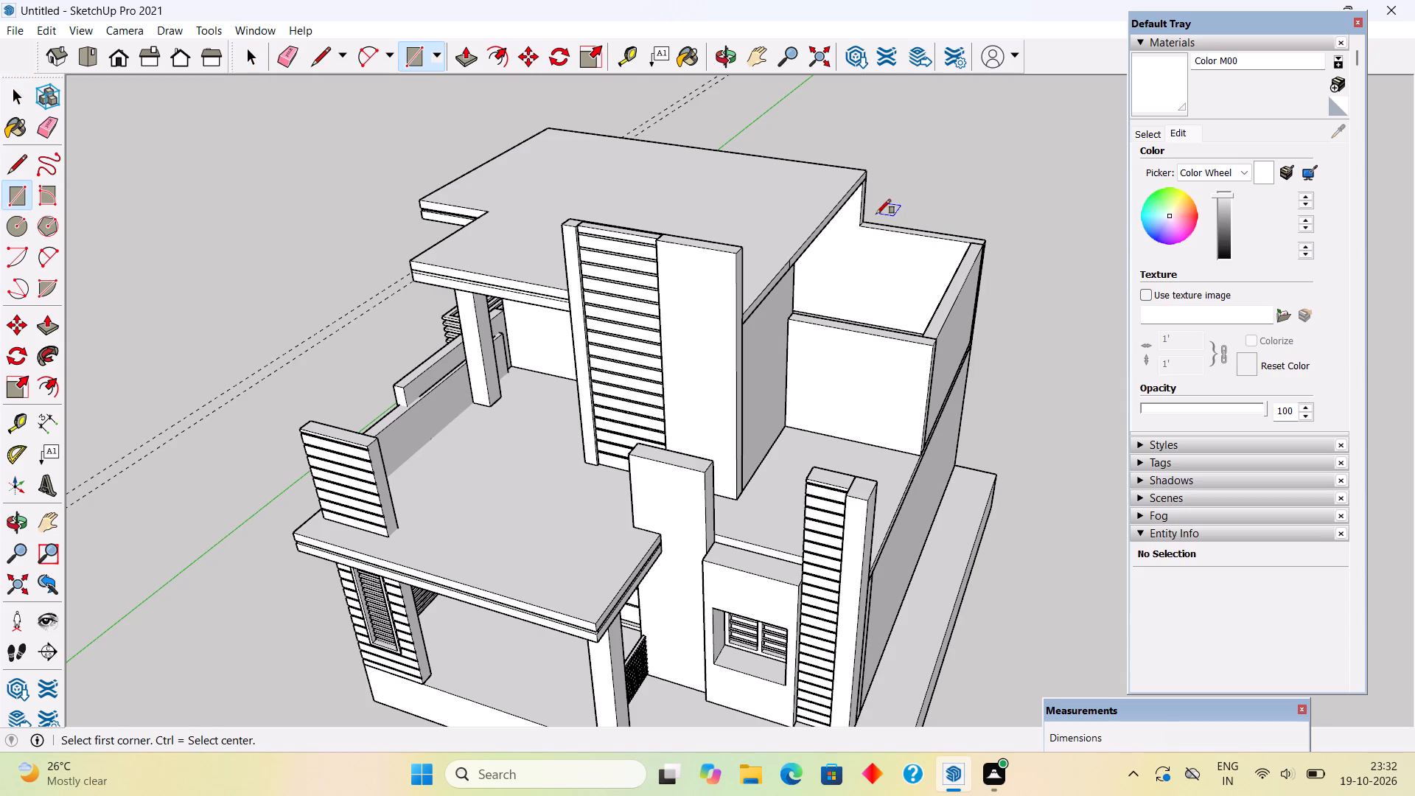
{"action": "scroll", "coordinate": [870, 215], "scroll_direction": "up", "scroll_amount": 8}
{"action": "left_click", "coordinate": [864, 223]}
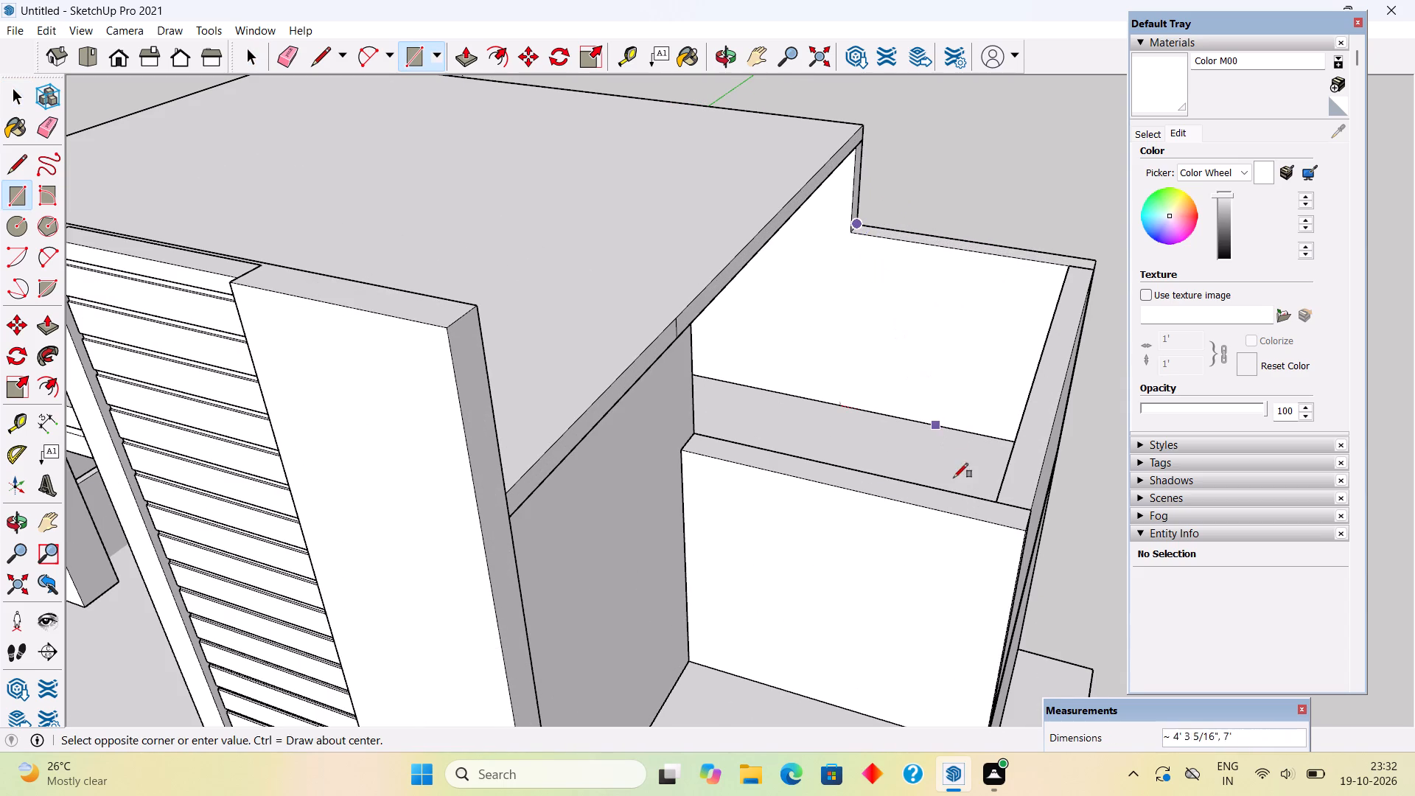
{"action": "left_click", "coordinate": [1021, 528]}
{"action": "key", "text": "p"}
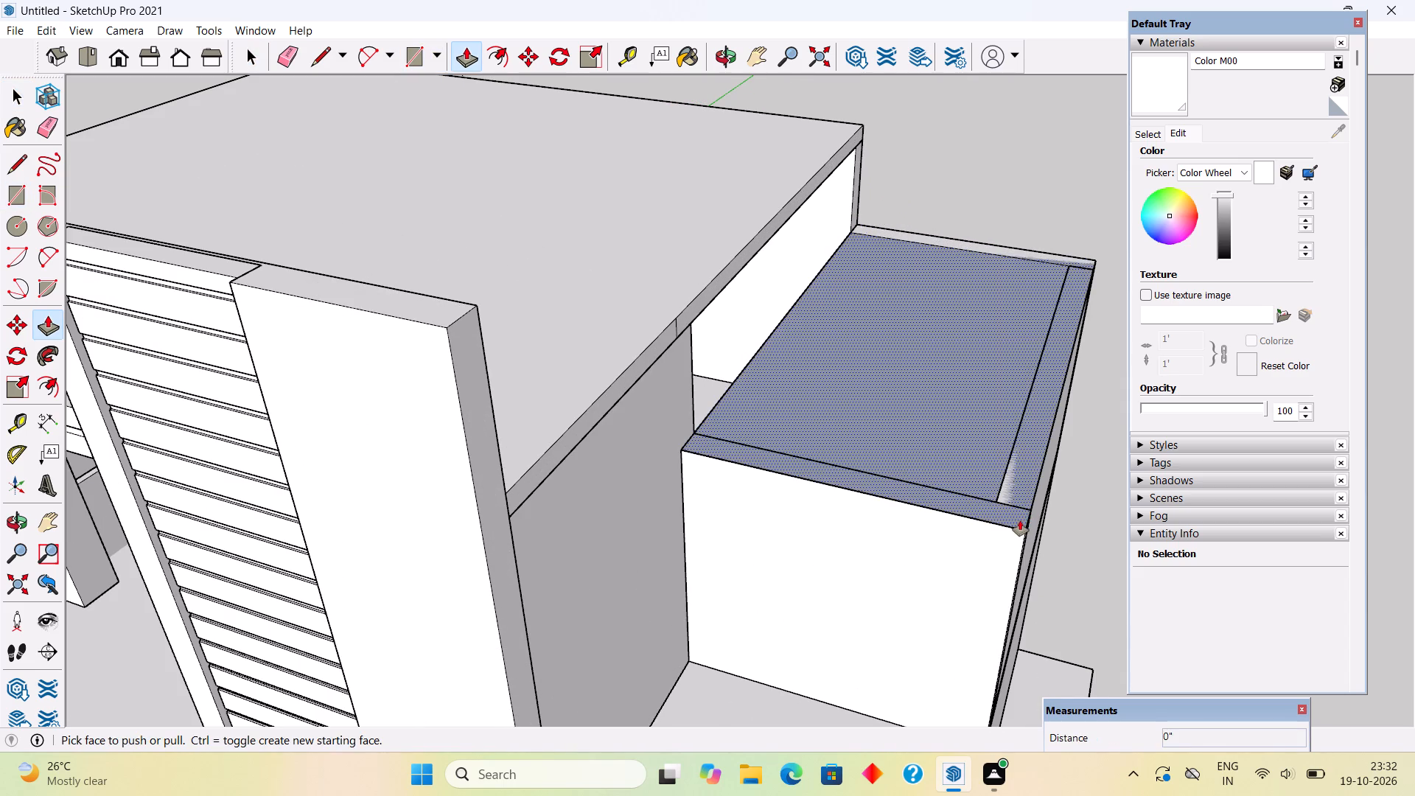
{"action": "left_click", "coordinate": [1020, 520]}
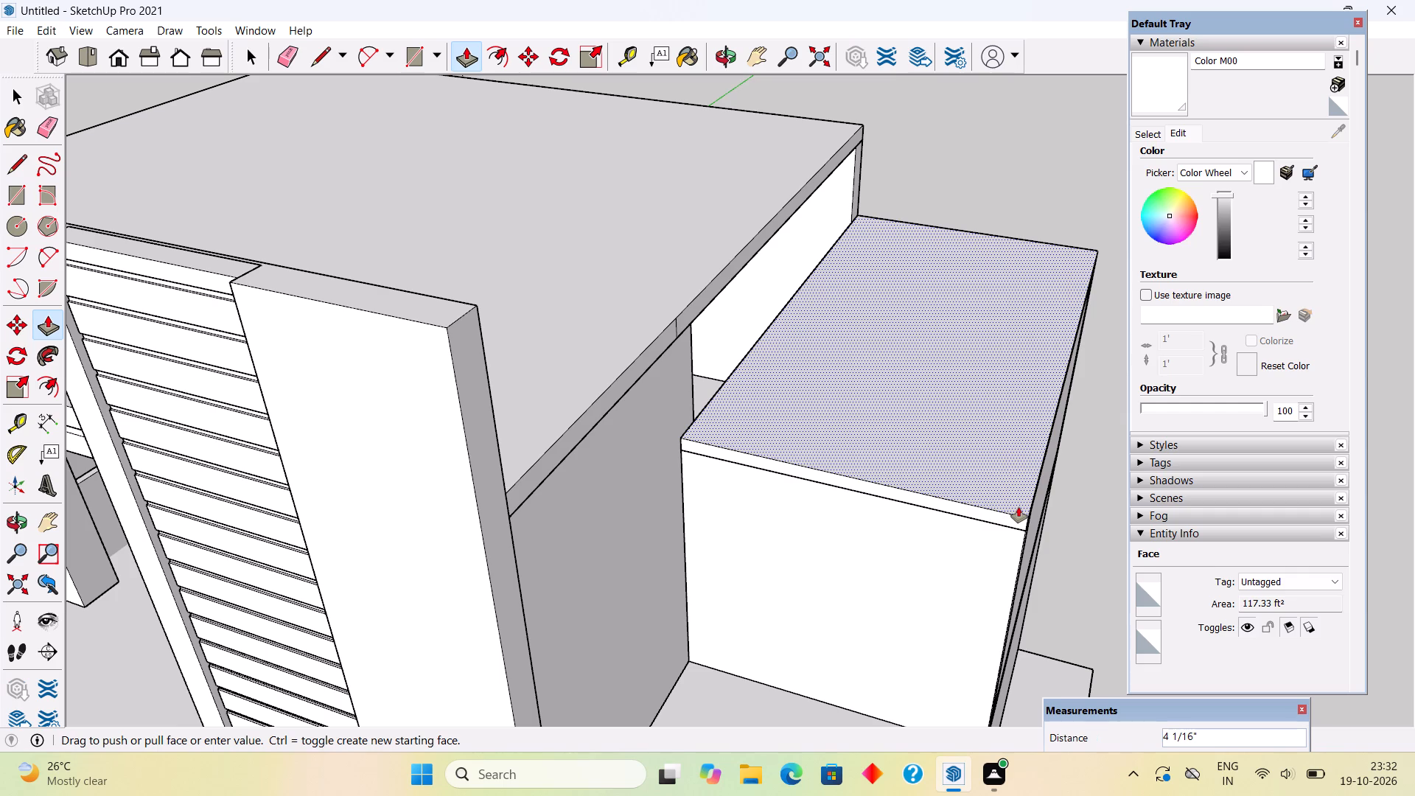
{"action": "type", "text": "5\""}
{"action": "key", "text": "Return"}
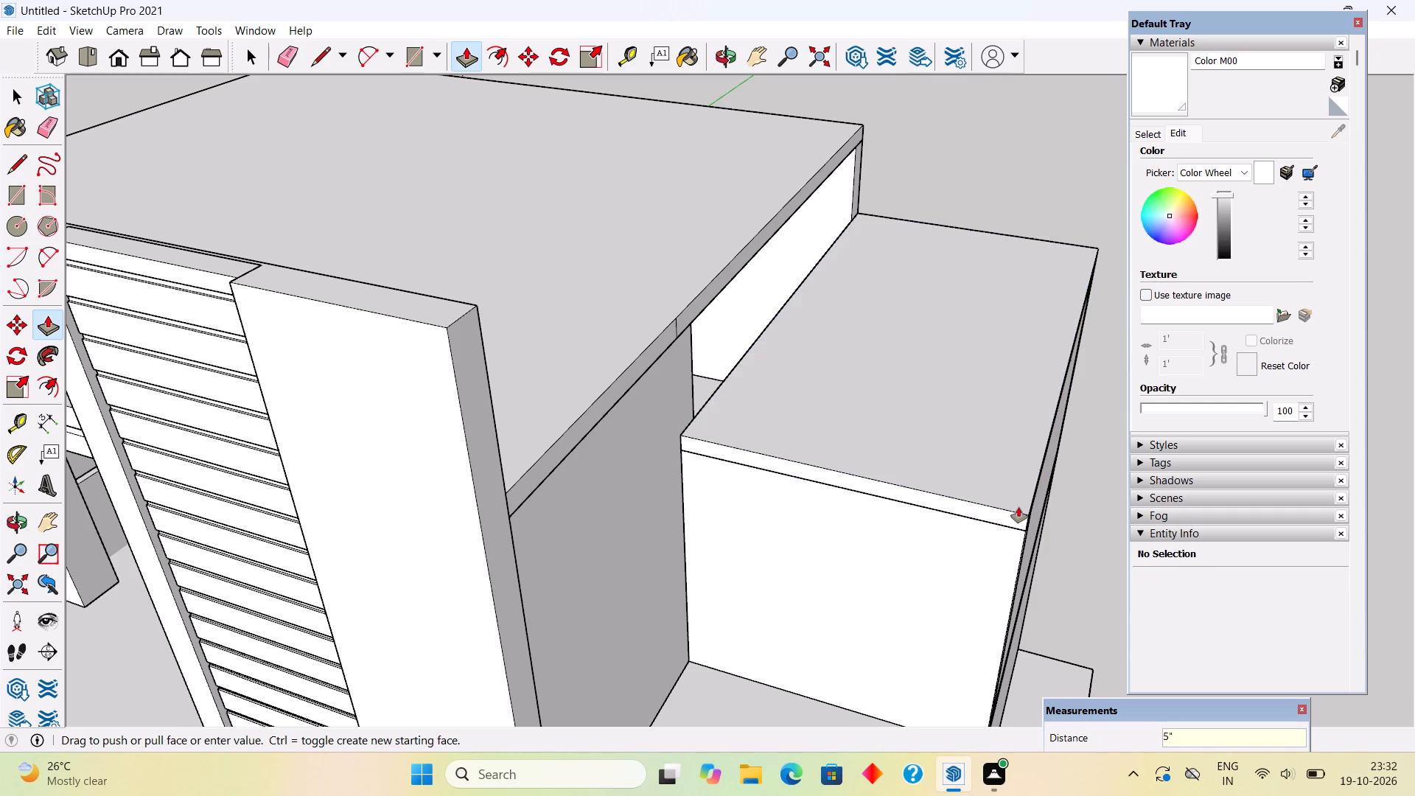
{"action": "key", "text": "space"}
Draw a rectangle on the new slab's top, inset from its outer side edge, and Push/Pull it up about 4' 8".
{"action": "key", "text": "r"}
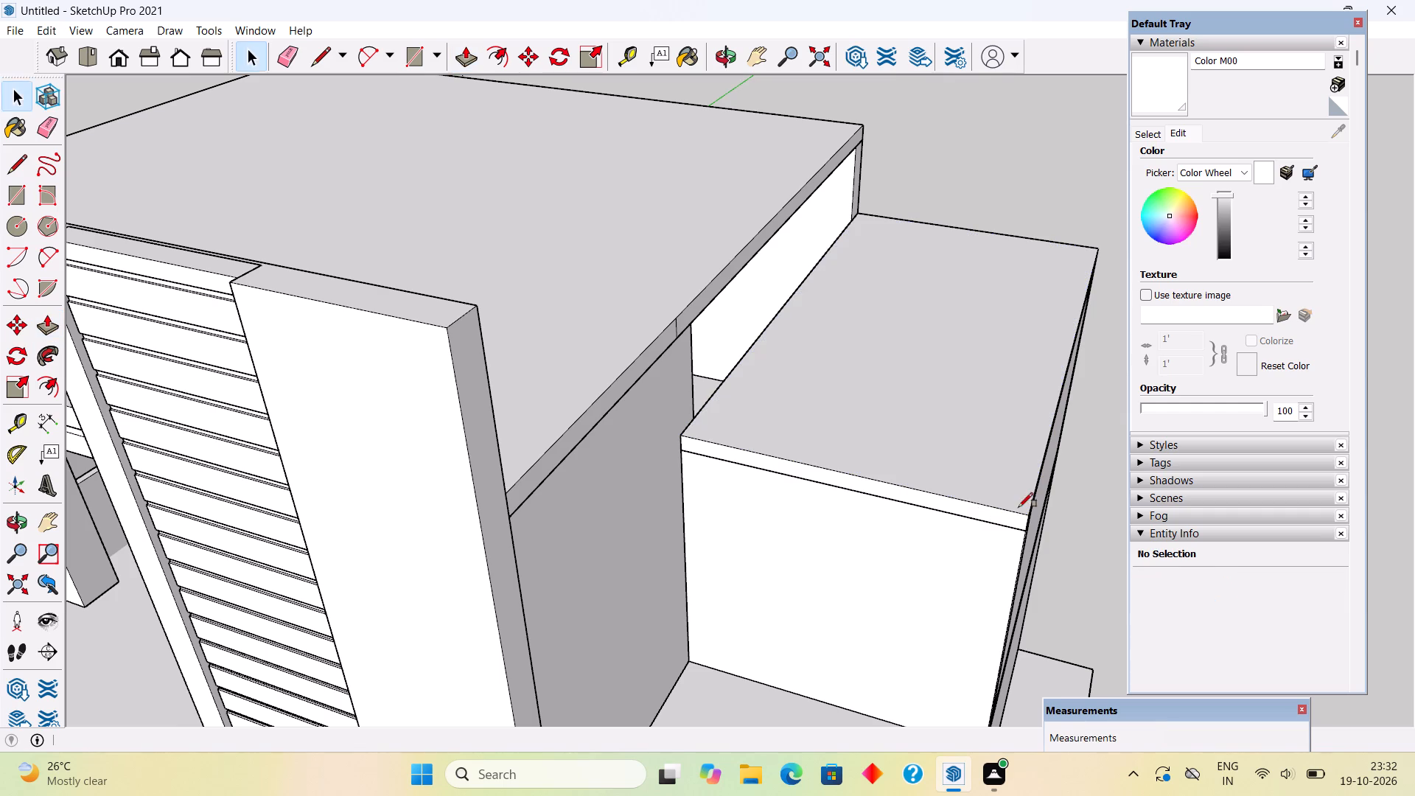
{"action": "left_click", "coordinate": [859, 212]}
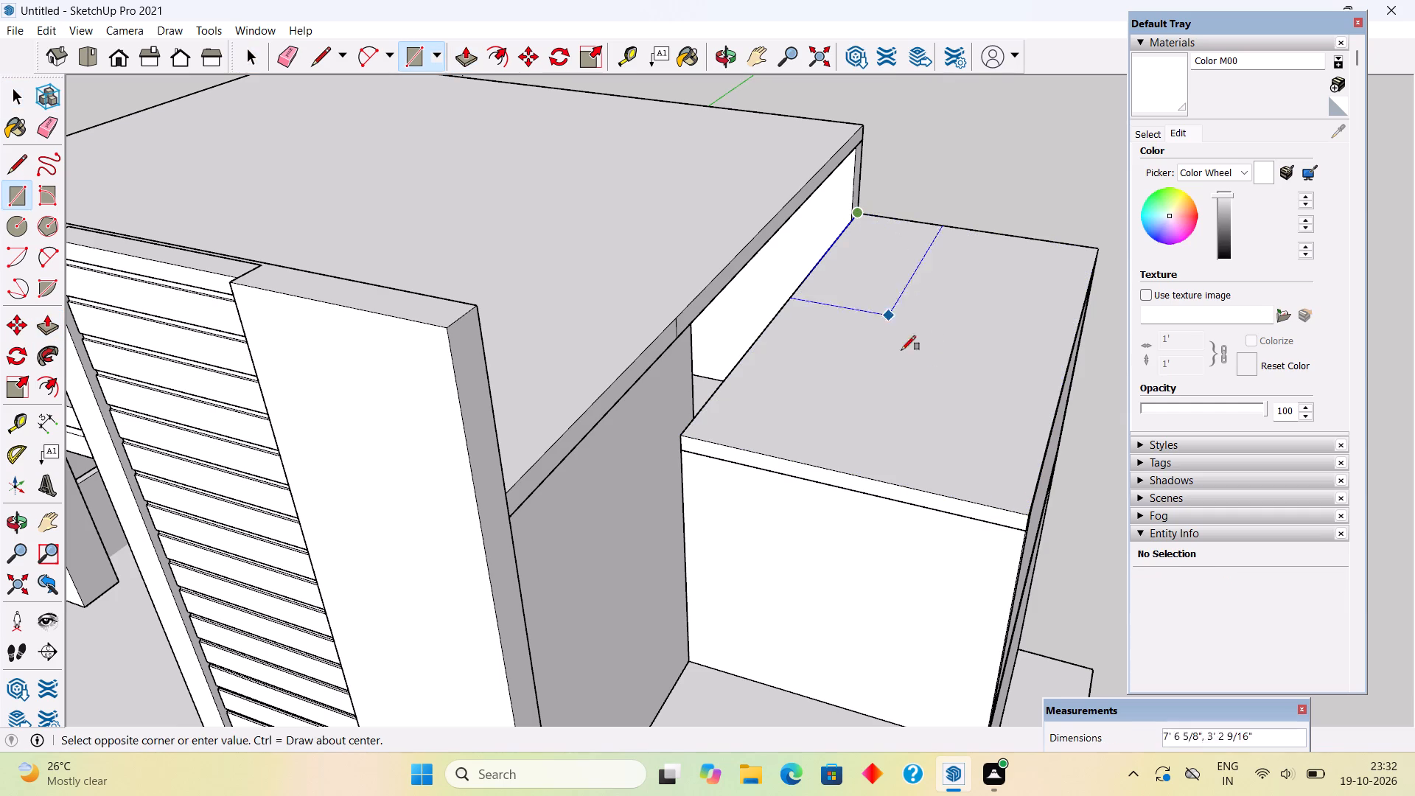
{"action": "left_click", "coordinate": [997, 509]}
{"action": "key", "text": "p"}
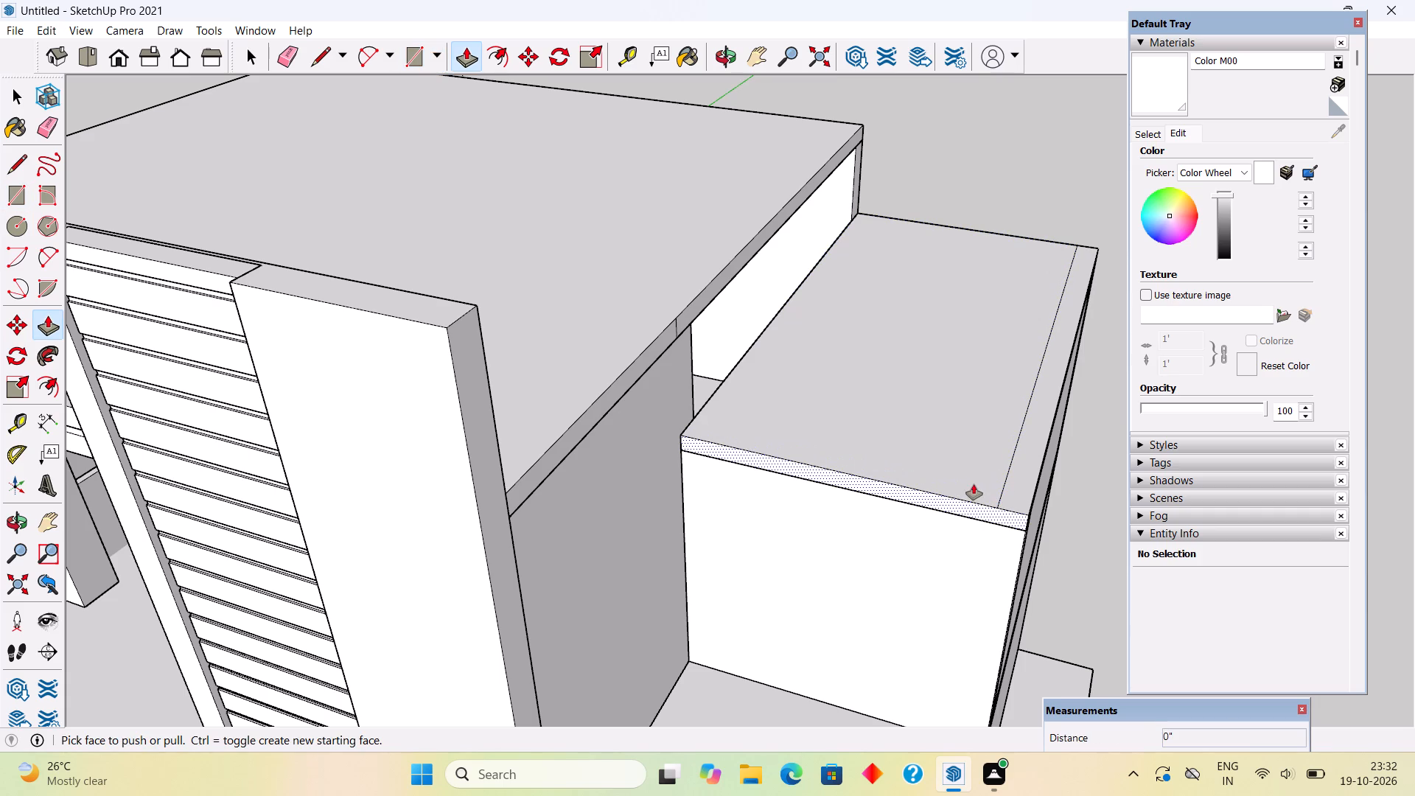
{"action": "left_click", "coordinate": [973, 483]}
{"action": "middle_click_drag", "start_coordinate": [772, 378], "coordinate": [985, 111]}
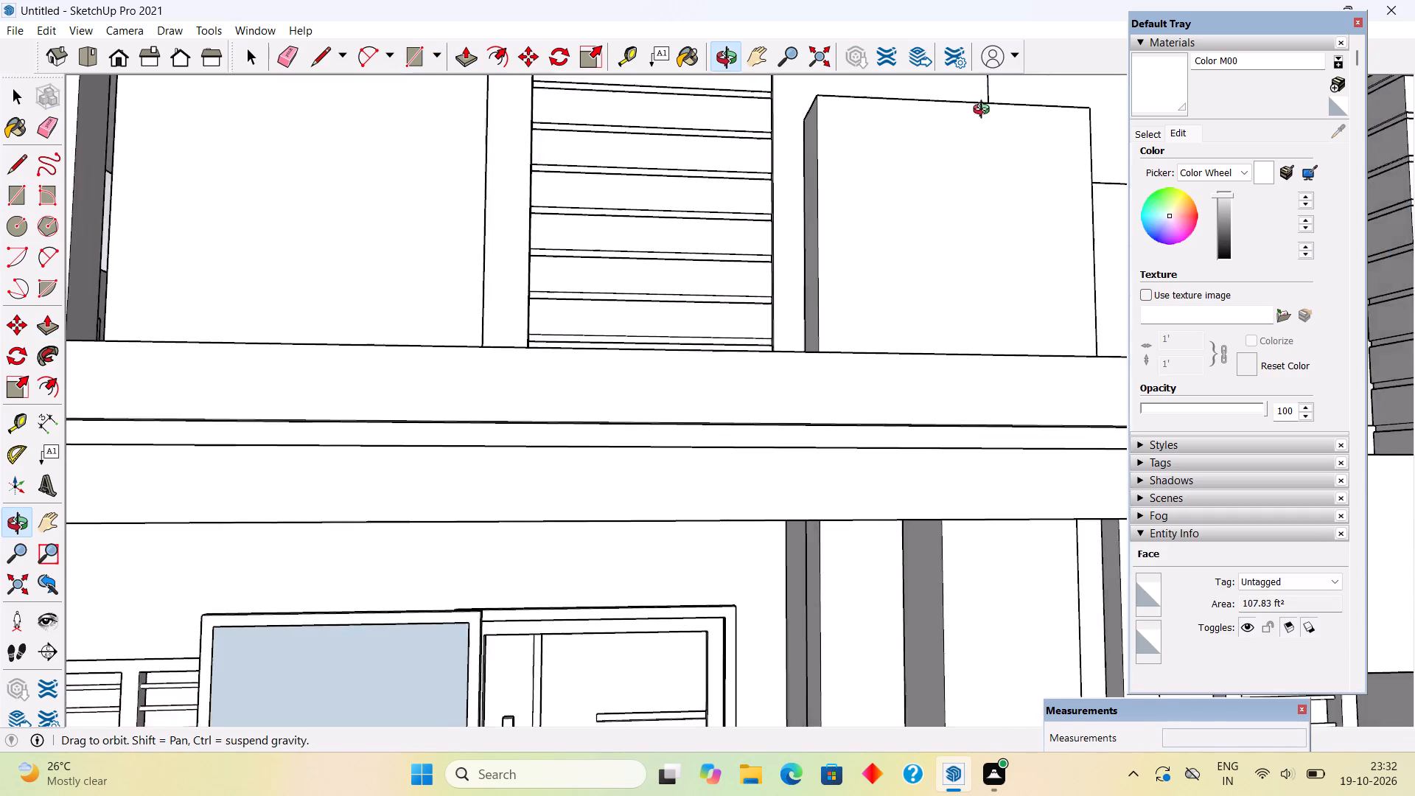
{"action": "middle_click_drag", "start_coordinate": [985, 111], "coordinate": [895, 262]}
{"action": "scroll", "coordinate": [898, 253], "scroll_direction": "down", "scroll_amount": 7}
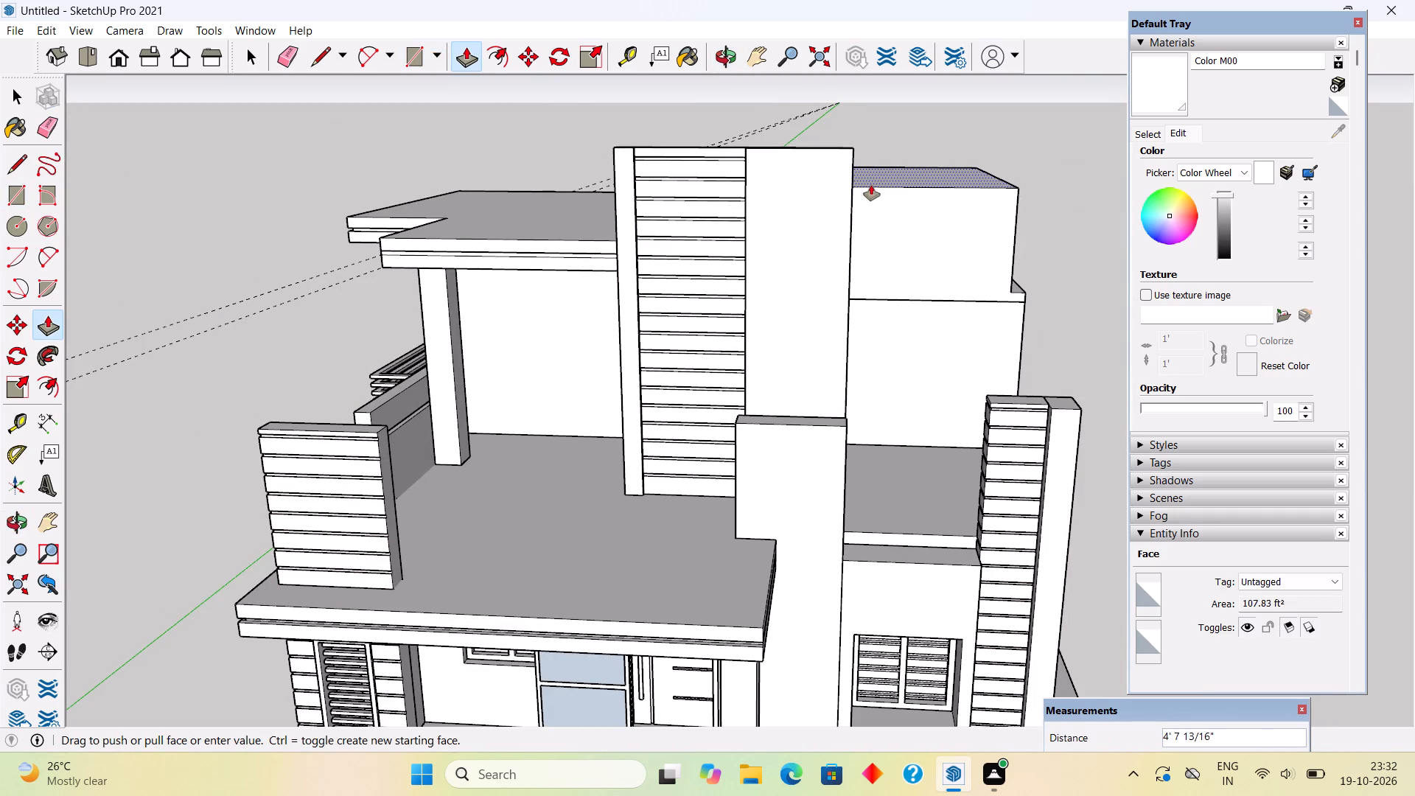
{"action": "left_click", "coordinate": [871, 185]}
{"action": "middle_click_drag", "start_coordinate": [892, 322], "coordinate": [944, 261]}
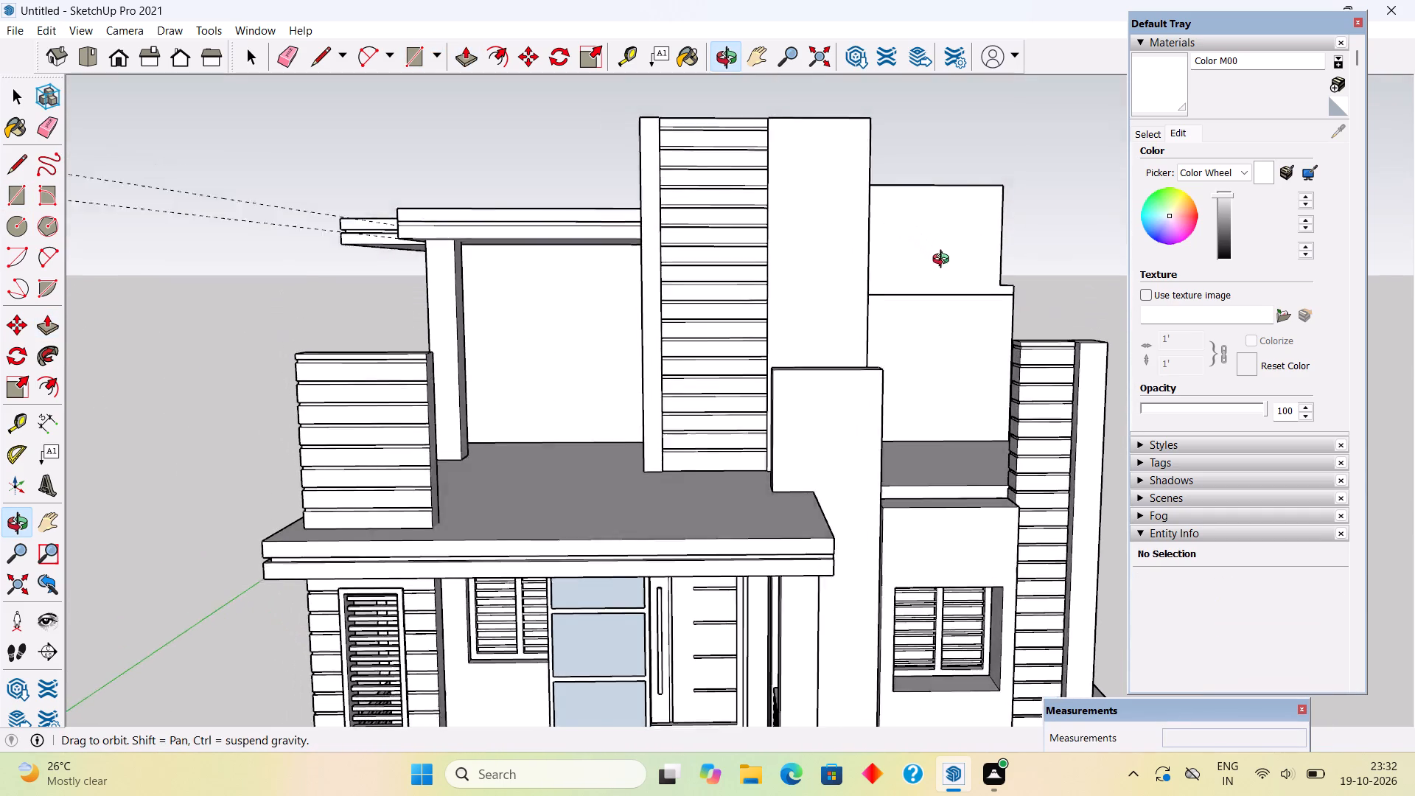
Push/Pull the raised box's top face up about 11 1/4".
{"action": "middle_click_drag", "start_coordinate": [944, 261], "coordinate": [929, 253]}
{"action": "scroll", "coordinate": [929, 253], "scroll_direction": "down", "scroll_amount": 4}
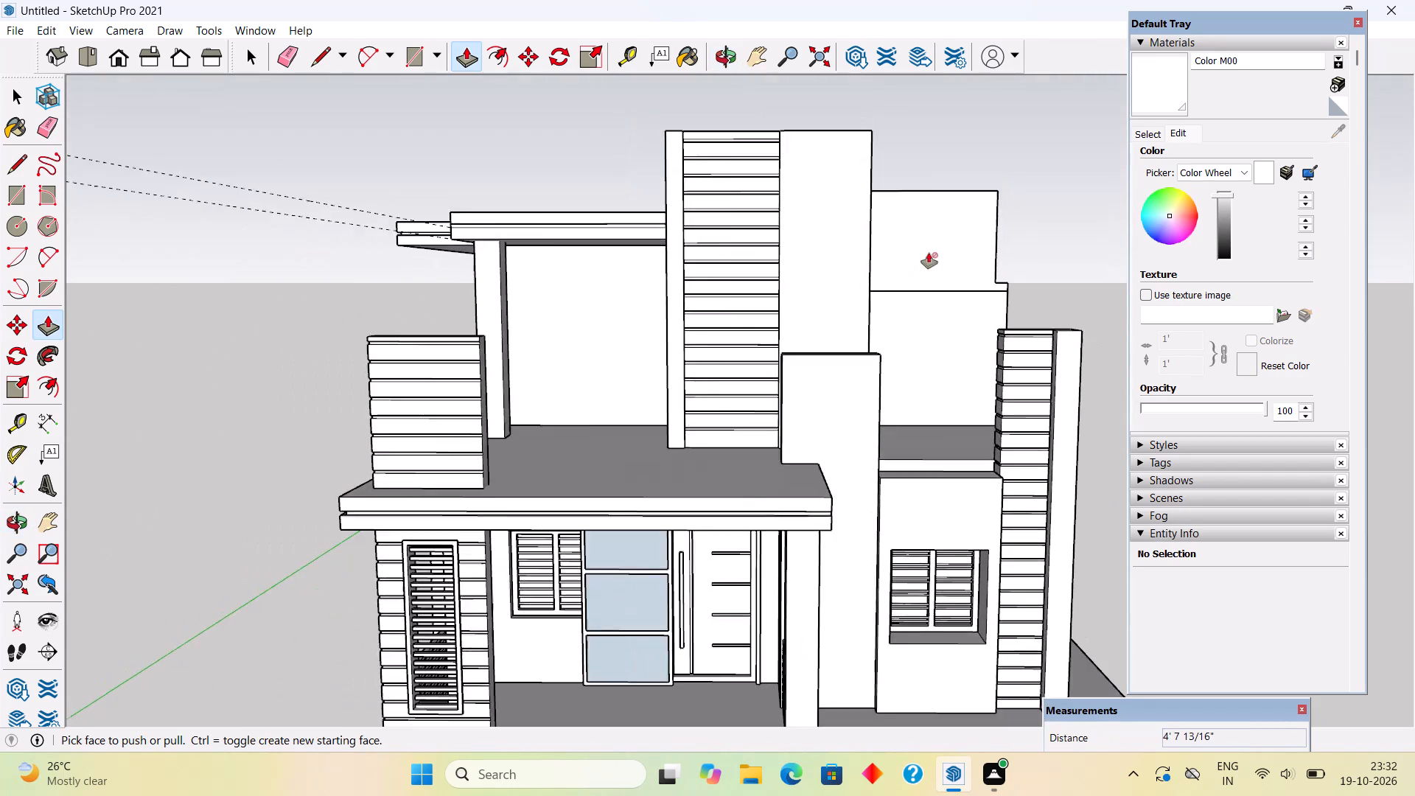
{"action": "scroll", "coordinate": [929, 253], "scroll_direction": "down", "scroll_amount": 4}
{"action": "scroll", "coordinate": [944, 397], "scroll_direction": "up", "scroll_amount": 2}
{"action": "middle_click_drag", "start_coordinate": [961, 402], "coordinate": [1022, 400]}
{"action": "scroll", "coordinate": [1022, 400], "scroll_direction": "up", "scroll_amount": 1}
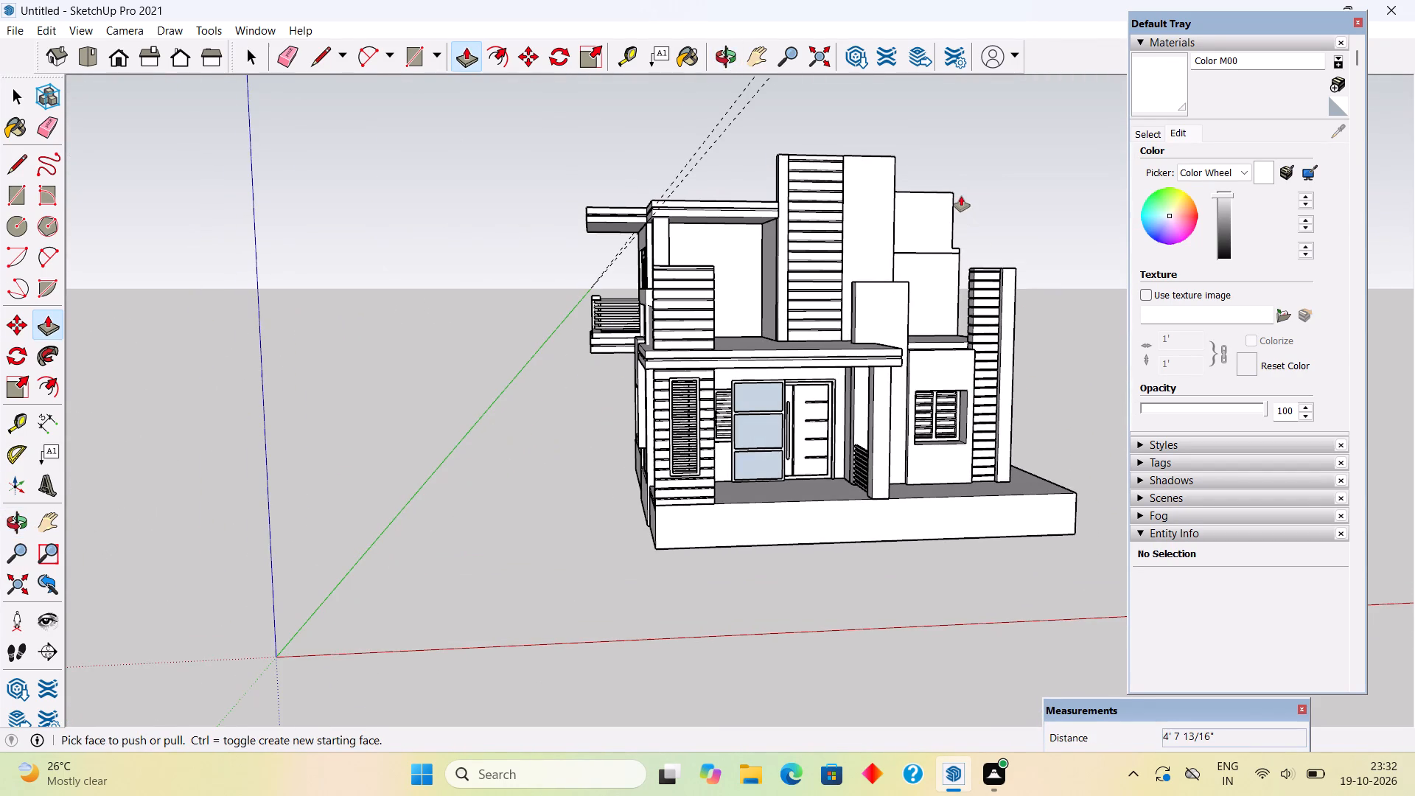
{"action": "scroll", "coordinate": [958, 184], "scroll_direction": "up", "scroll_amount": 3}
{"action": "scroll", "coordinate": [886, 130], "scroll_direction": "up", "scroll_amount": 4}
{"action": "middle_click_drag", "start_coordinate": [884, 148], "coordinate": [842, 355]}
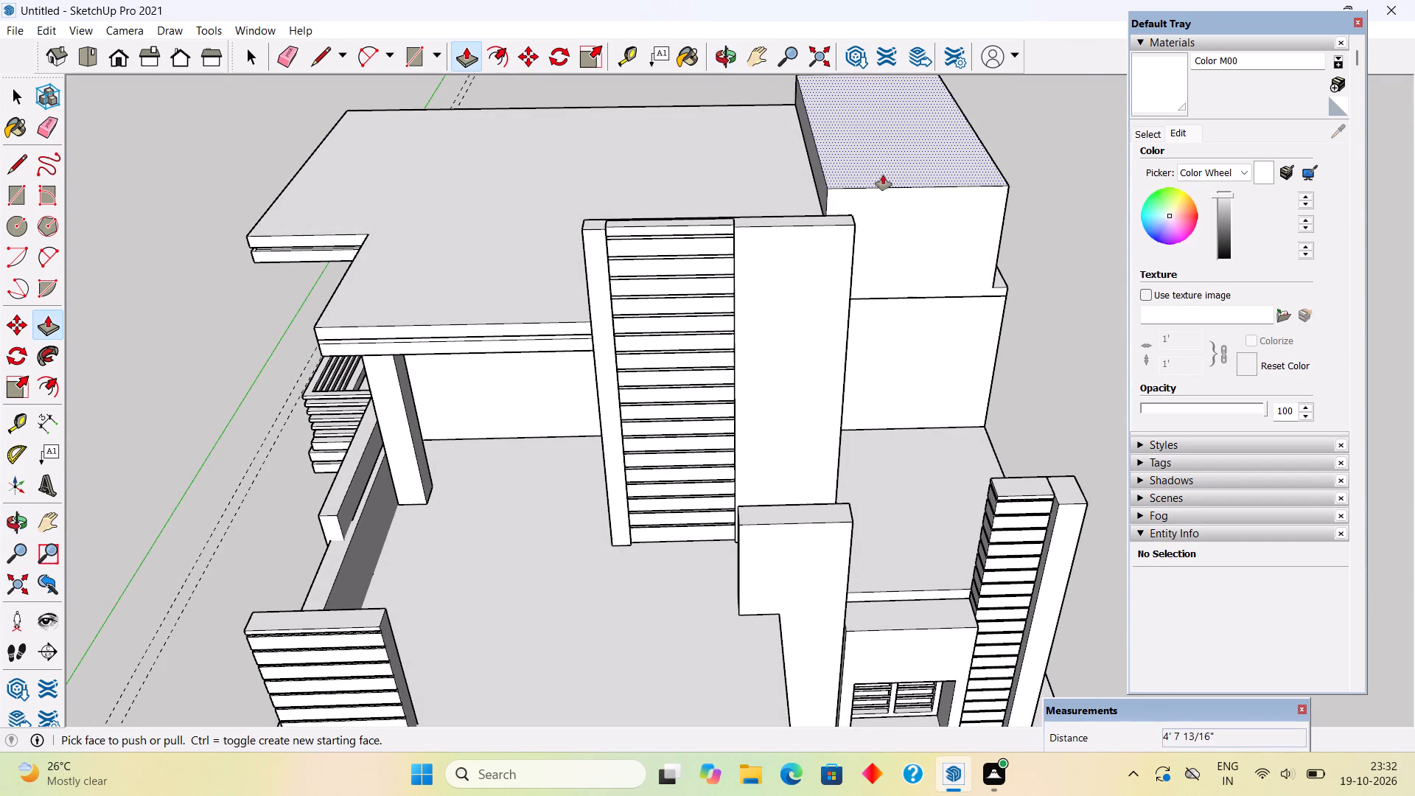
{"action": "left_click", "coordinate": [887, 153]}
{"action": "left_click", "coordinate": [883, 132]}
Examine the heightened box's proportions against the rest of the house from the front and both sides.
{"action": "scroll", "coordinate": [856, 346], "scroll_direction": "down", "scroll_amount": 1}
{"action": "middle_click_drag", "start_coordinate": [850, 312], "coordinate": [842, 259]}
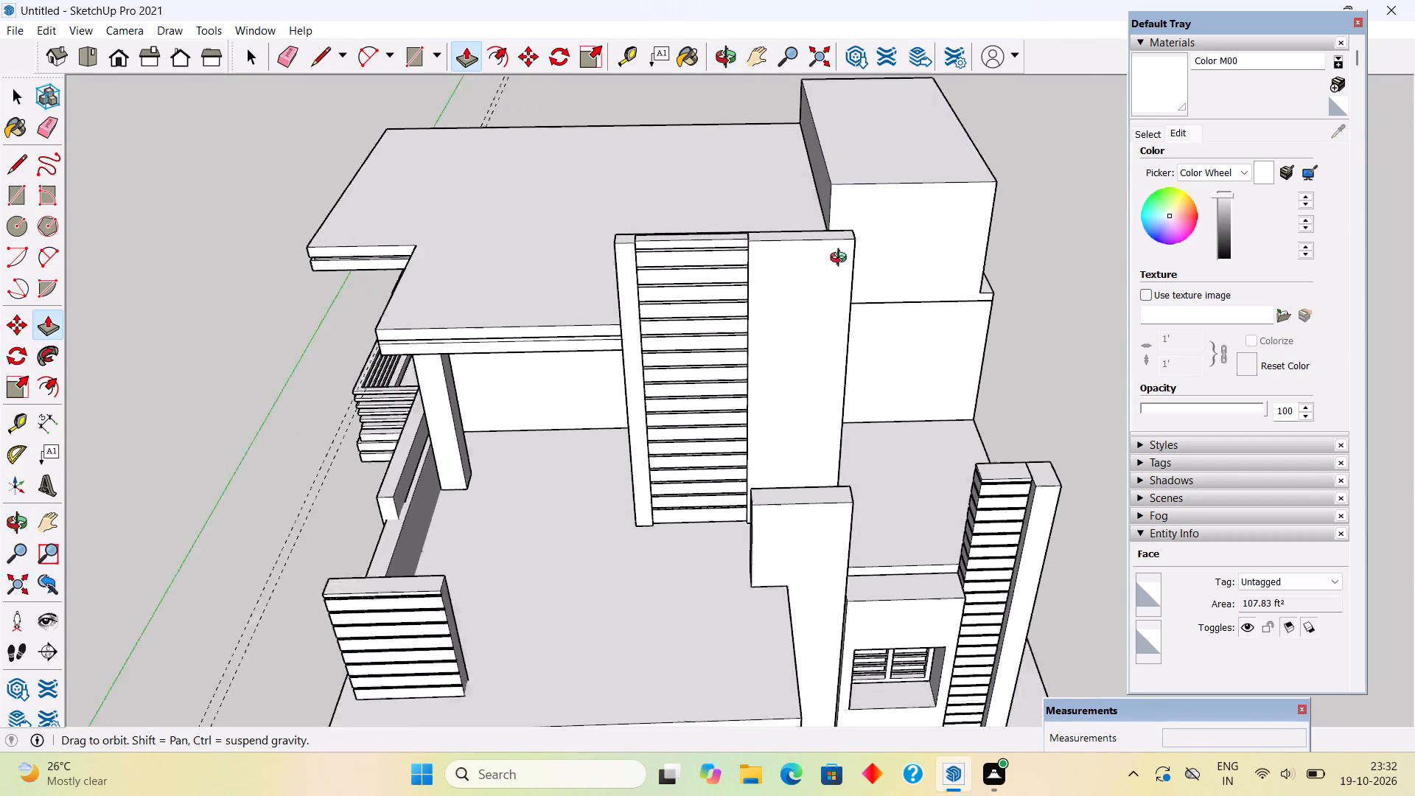
{"action": "middle_click_drag", "start_coordinate": [842, 259], "coordinate": [838, 114]}
{"action": "middle_click_drag", "start_coordinate": [859, 175], "coordinate": [927, 245]}
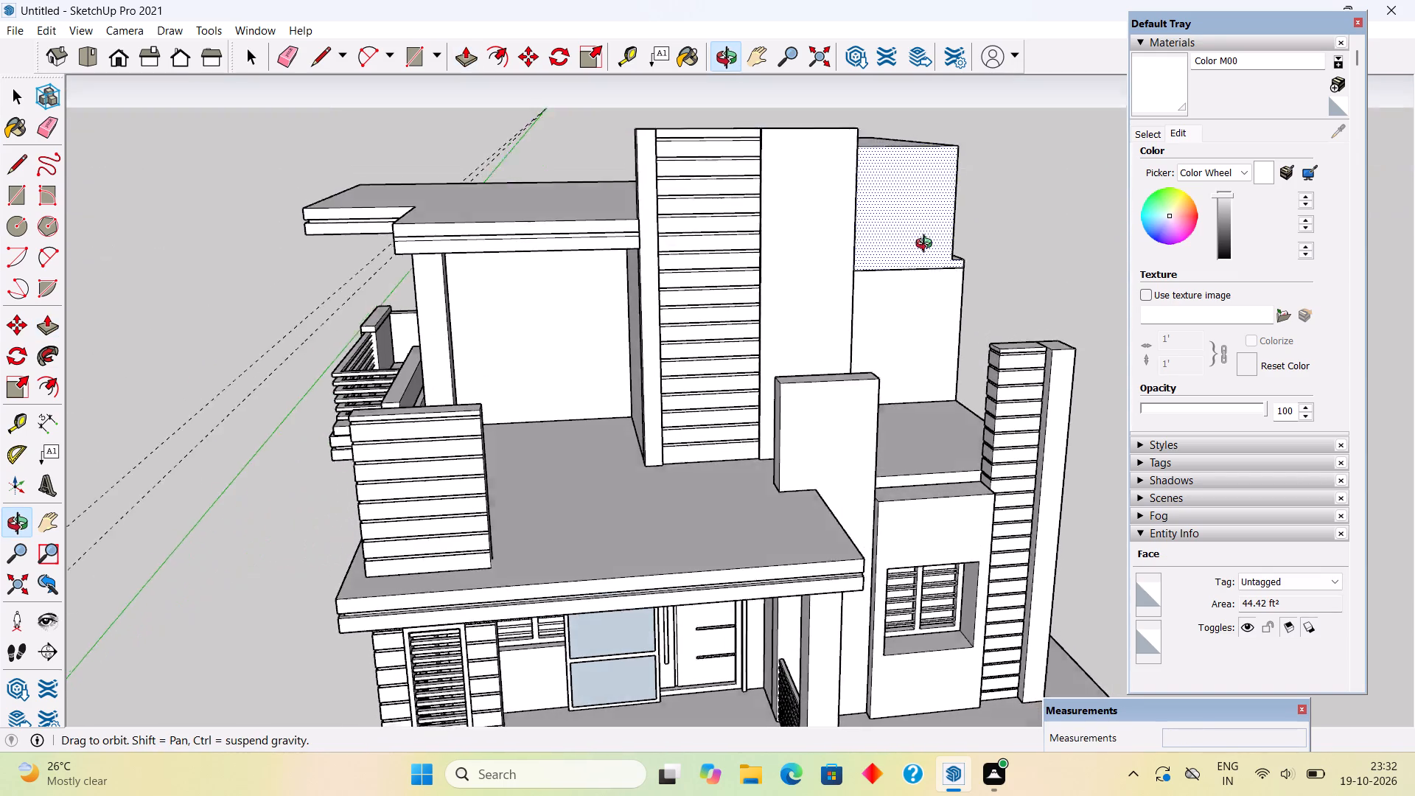
{"action": "middle_click_drag", "start_coordinate": [927, 245], "coordinate": [897, 217]}
{"action": "scroll", "coordinate": [895, 217], "scroll_direction": "down", "scroll_amount": 4}
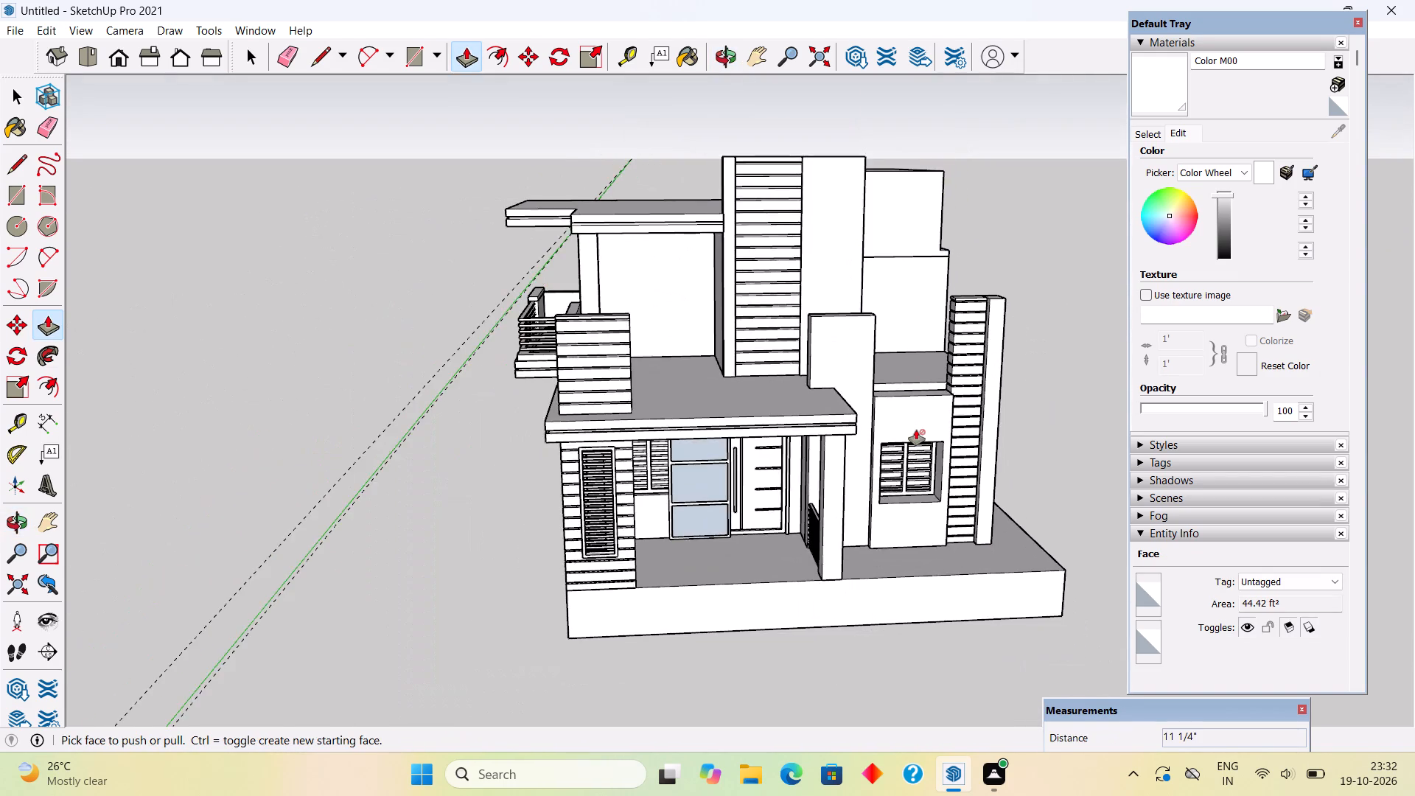
{"action": "scroll", "coordinate": [916, 430], "scroll_direction": "up", "scroll_amount": 5}
{"action": "scroll", "coordinate": [924, 423], "scroll_direction": "down", "scroll_amount": 5}
{"action": "middle_click_drag", "start_coordinate": [953, 497], "coordinate": [1024, 461]}
{"action": "middle_click_drag", "start_coordinate": [794, 464], "coordinate": [845, 444]}
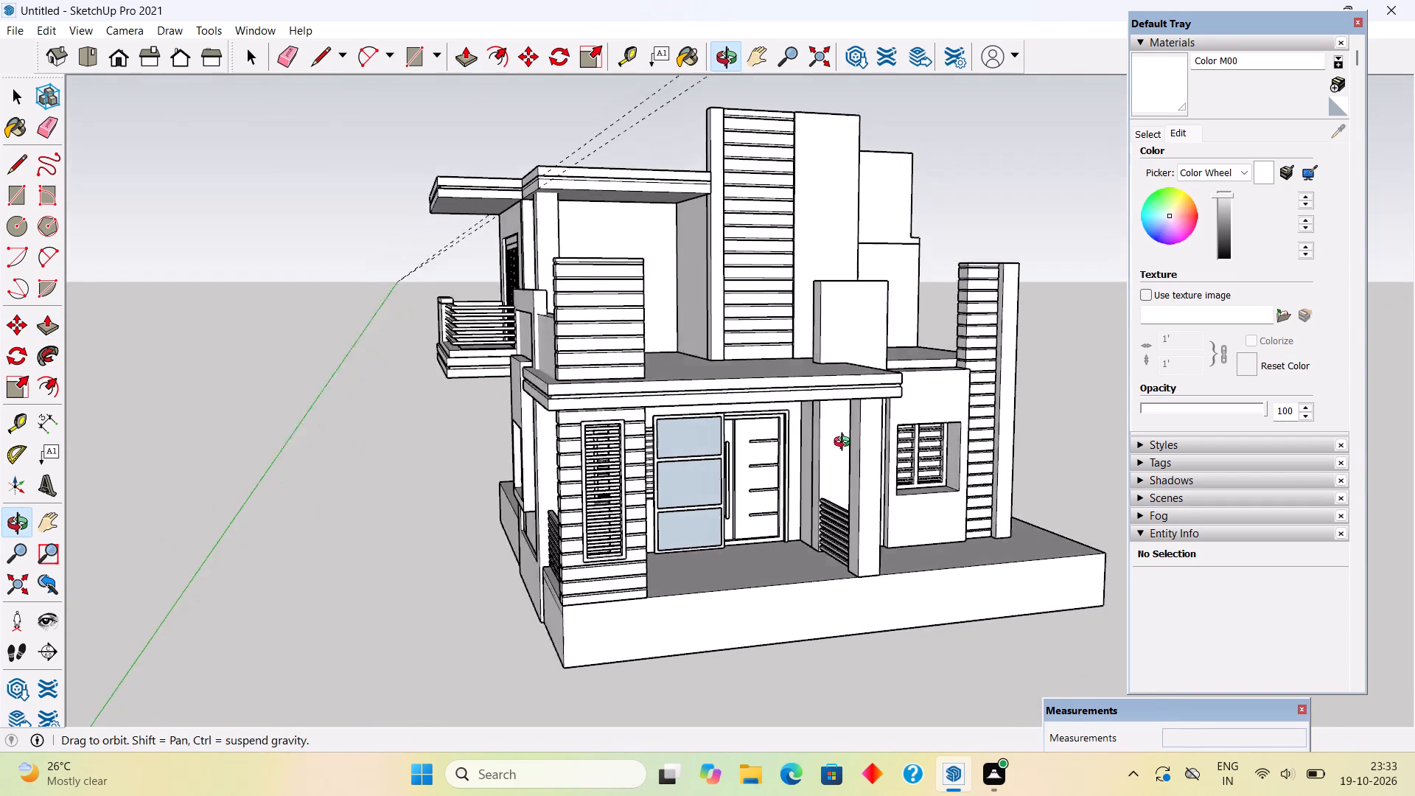
{"action": "middle_click_drag", "start_coordinate": [845, 444], "coordinate": [922, 424]}
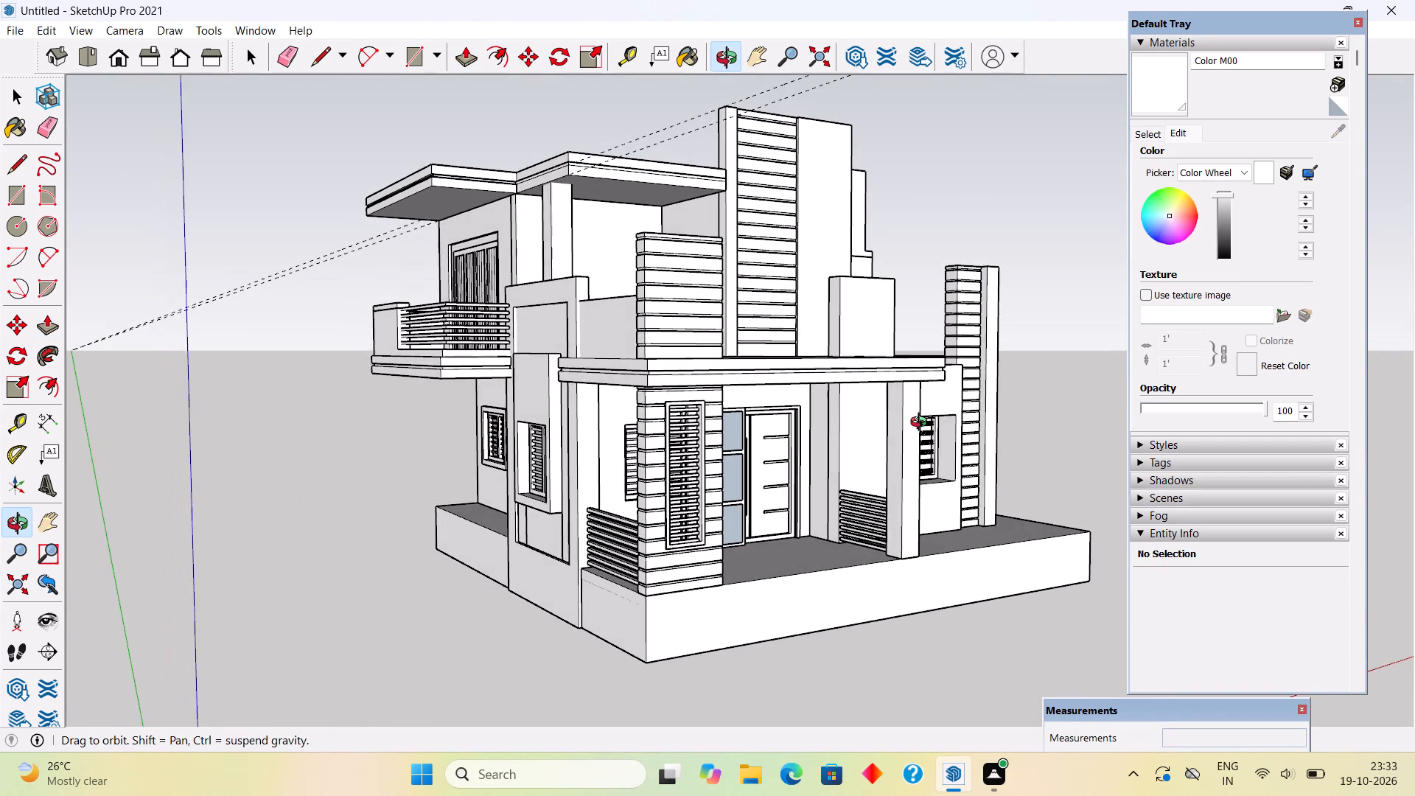
{"action": "middle_click_drag", "start_coordinate": [922, 424], "coordinate": [607, 453]}
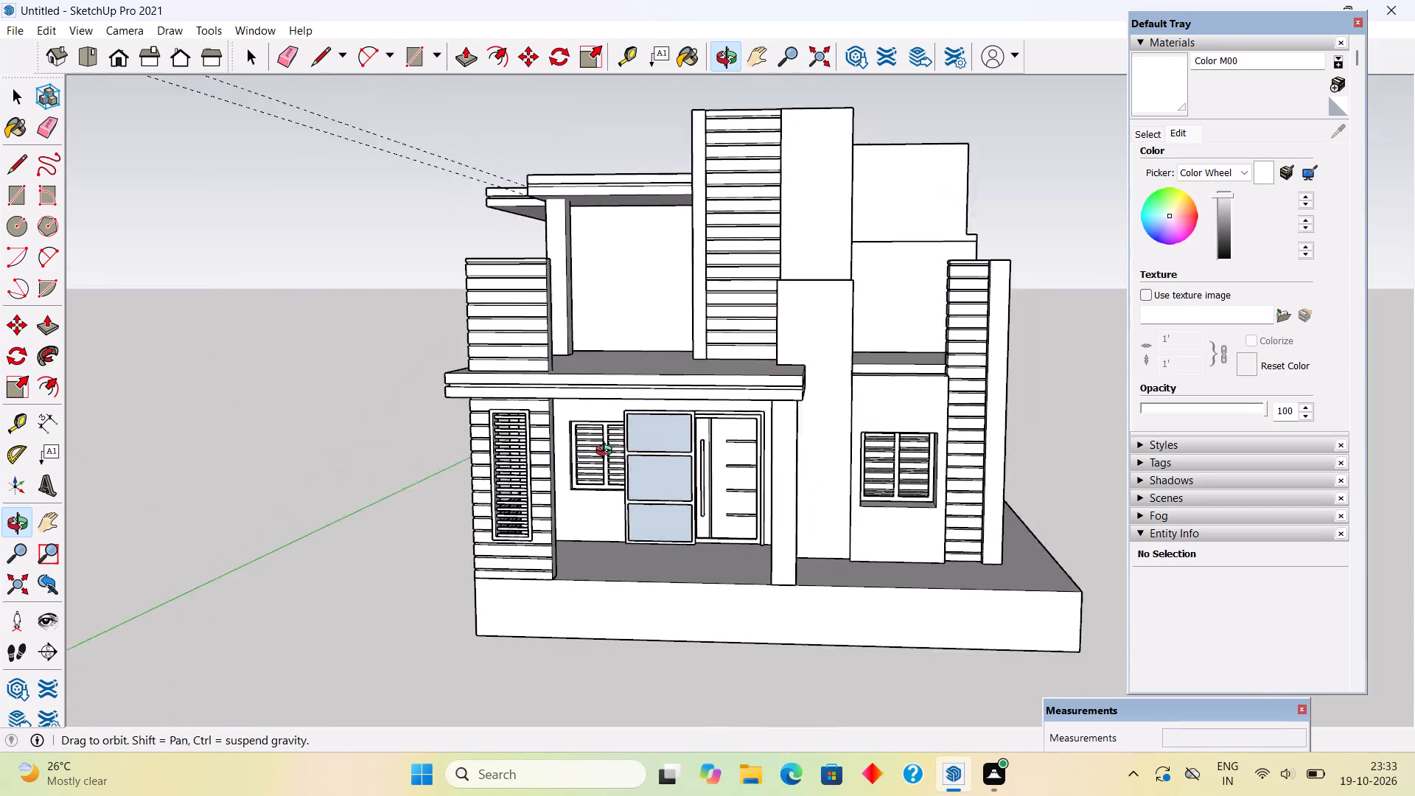
{"action": "middle_click_drag", "start_coordinate": [607, 453], "coordinate": [713, 433]}
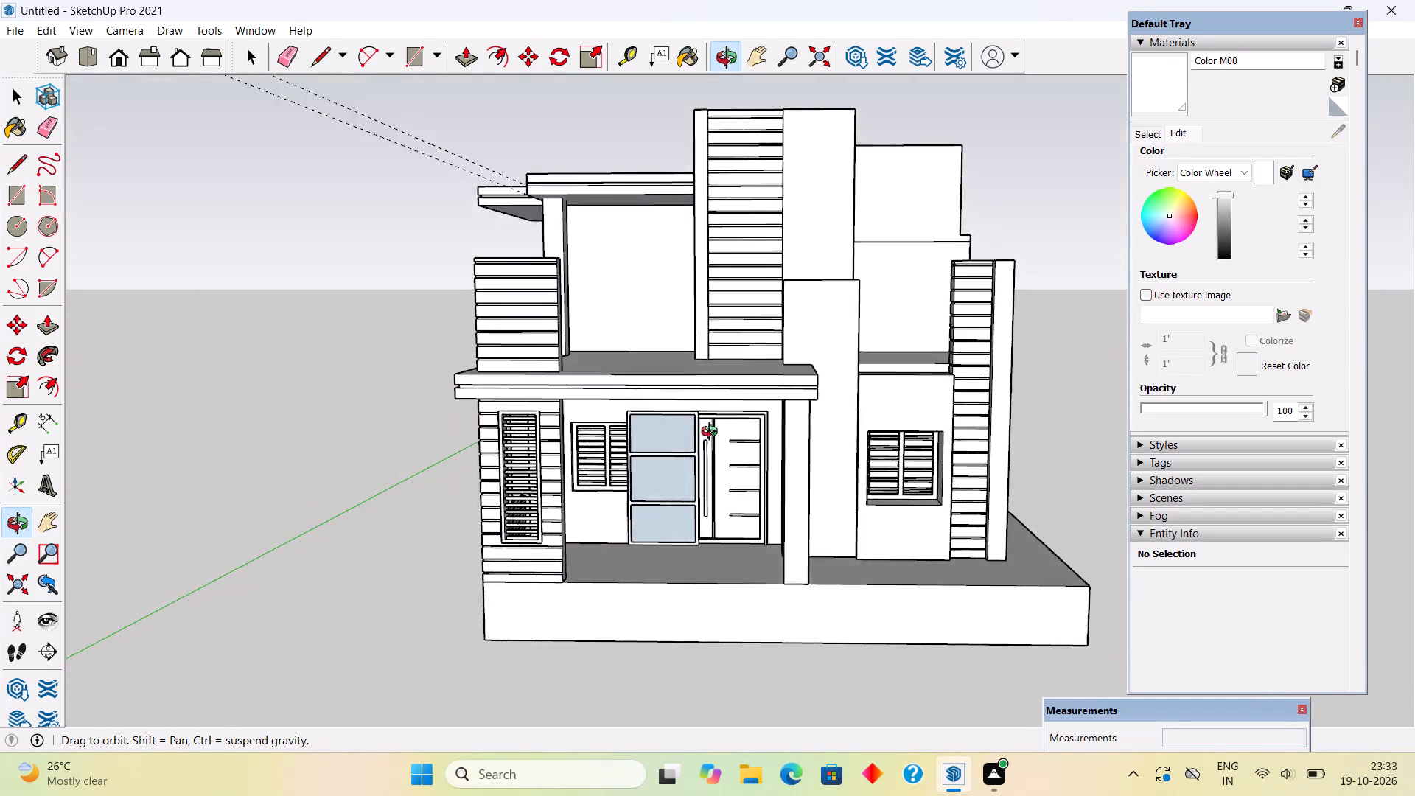
{"action": "middle_click_drag", "start_coordinate": [713, 433], "coordinate": [742, 424]}
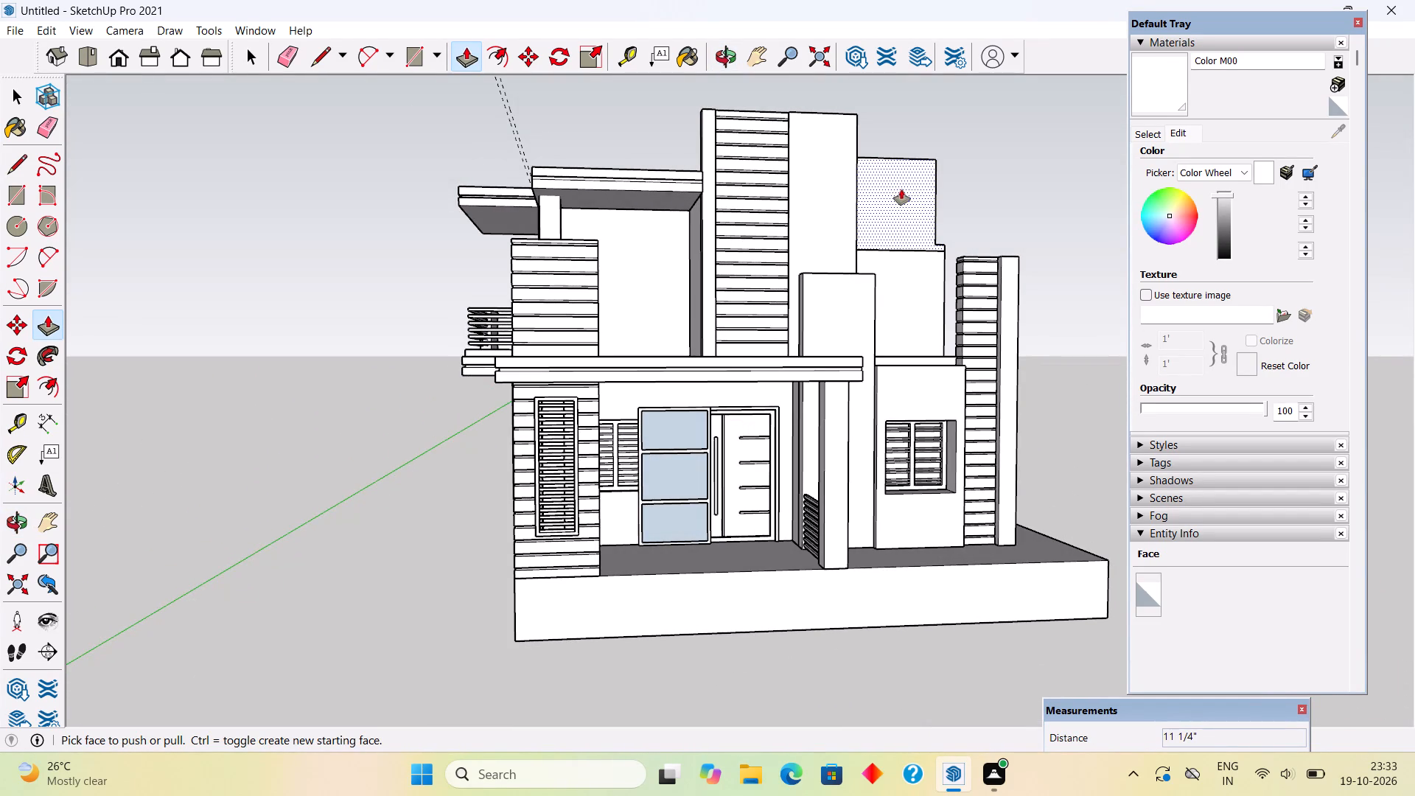
Undo the raised box's height increase, its extrusion and its base rectangle on the side room's roof slab.
{"action": "key", "text": "ctrl+z"}
{"action": "key", "text": "ctrl+z"}
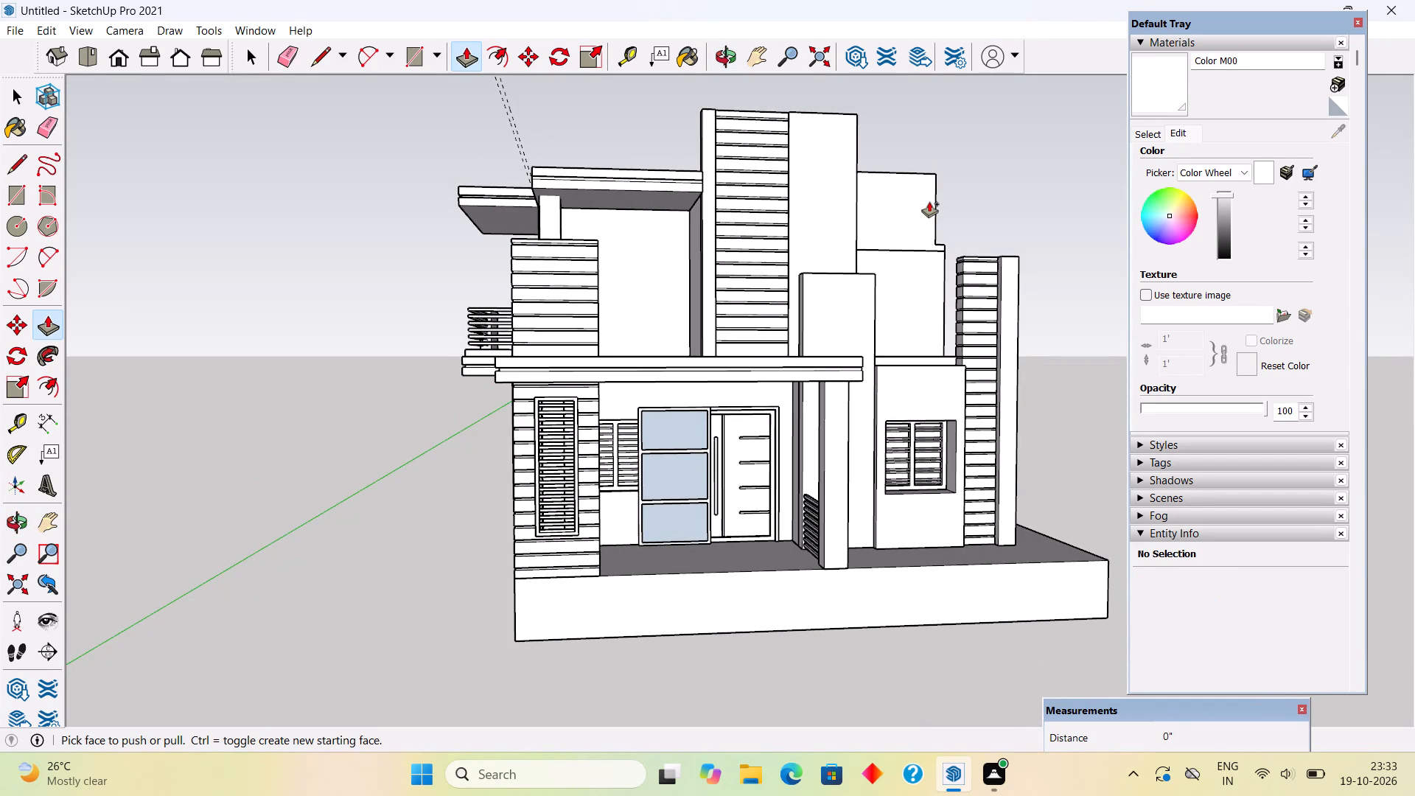
{"action": "key", "text": "space"}
{"action": "middle_click_drag", "start_coordinate": [931, 200], "coordinate": [864, 559]}
{"action": "scroll", "coordinate": [864, 559], "scroll_direction": "down", "scroll_amount": 4}
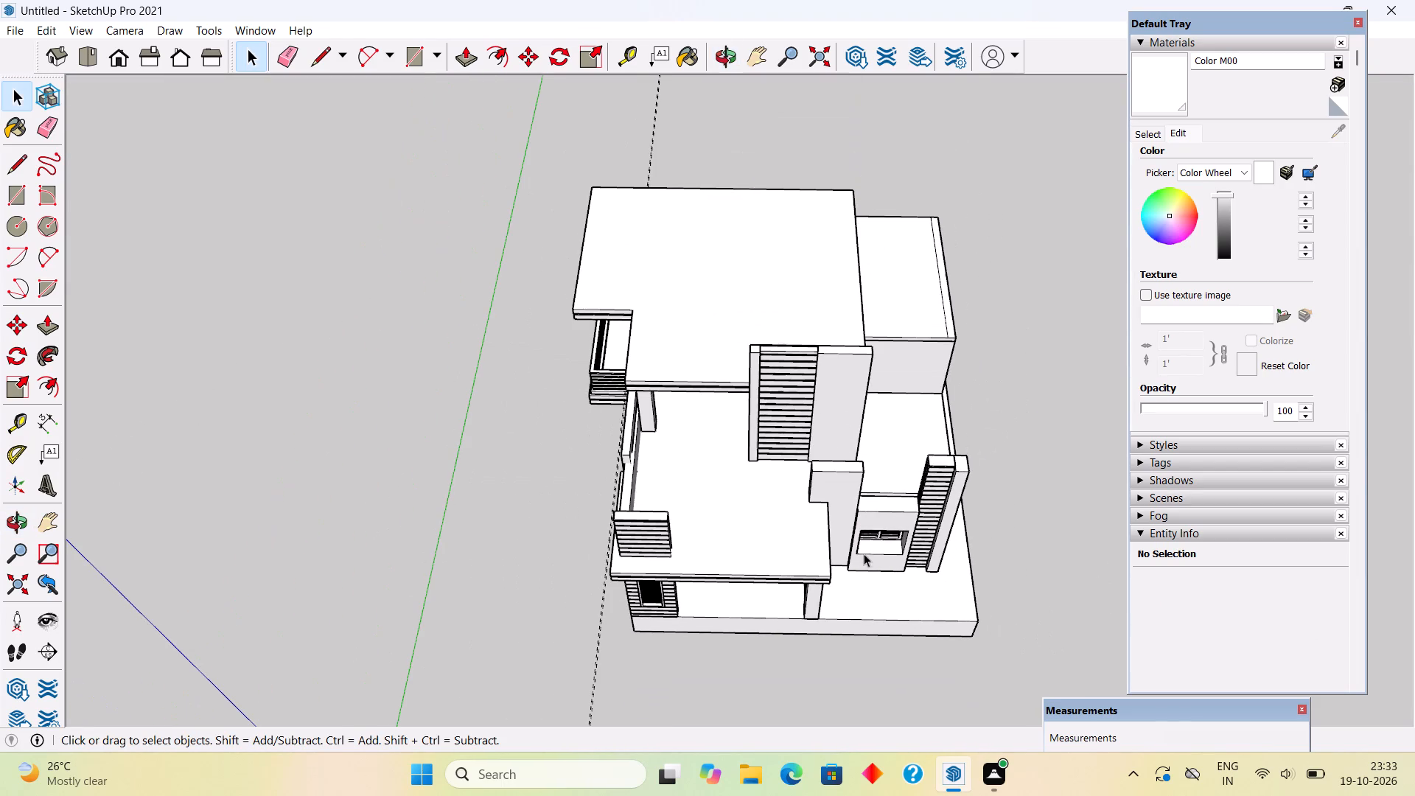
{"action": "key", "text": "ctrl+z"}
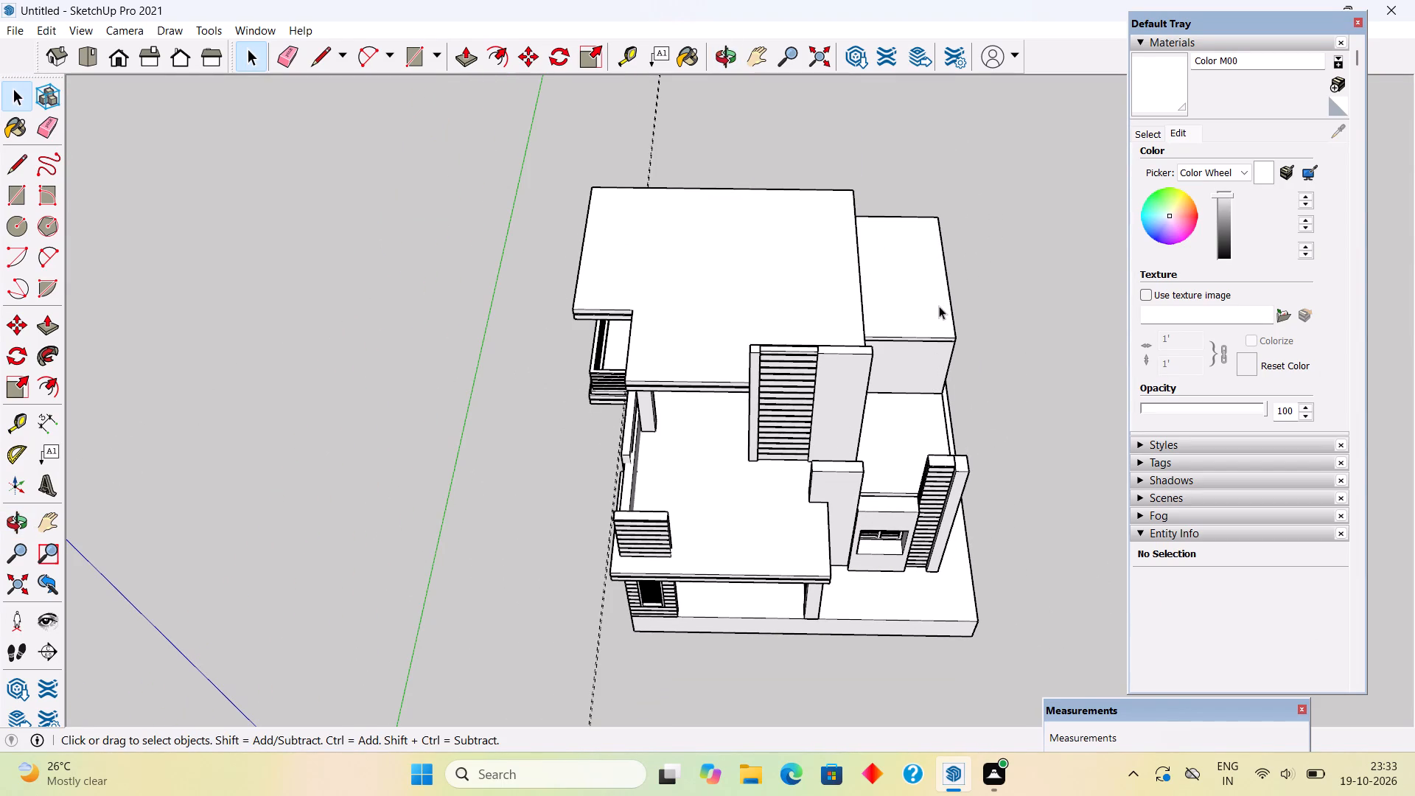
Select all of the side room's roof slab geometry and make it a group.
{"action": "triple_click", "coordinate": [939, 306]}
{"action": "right_click", "coordinate": [939, 306]}
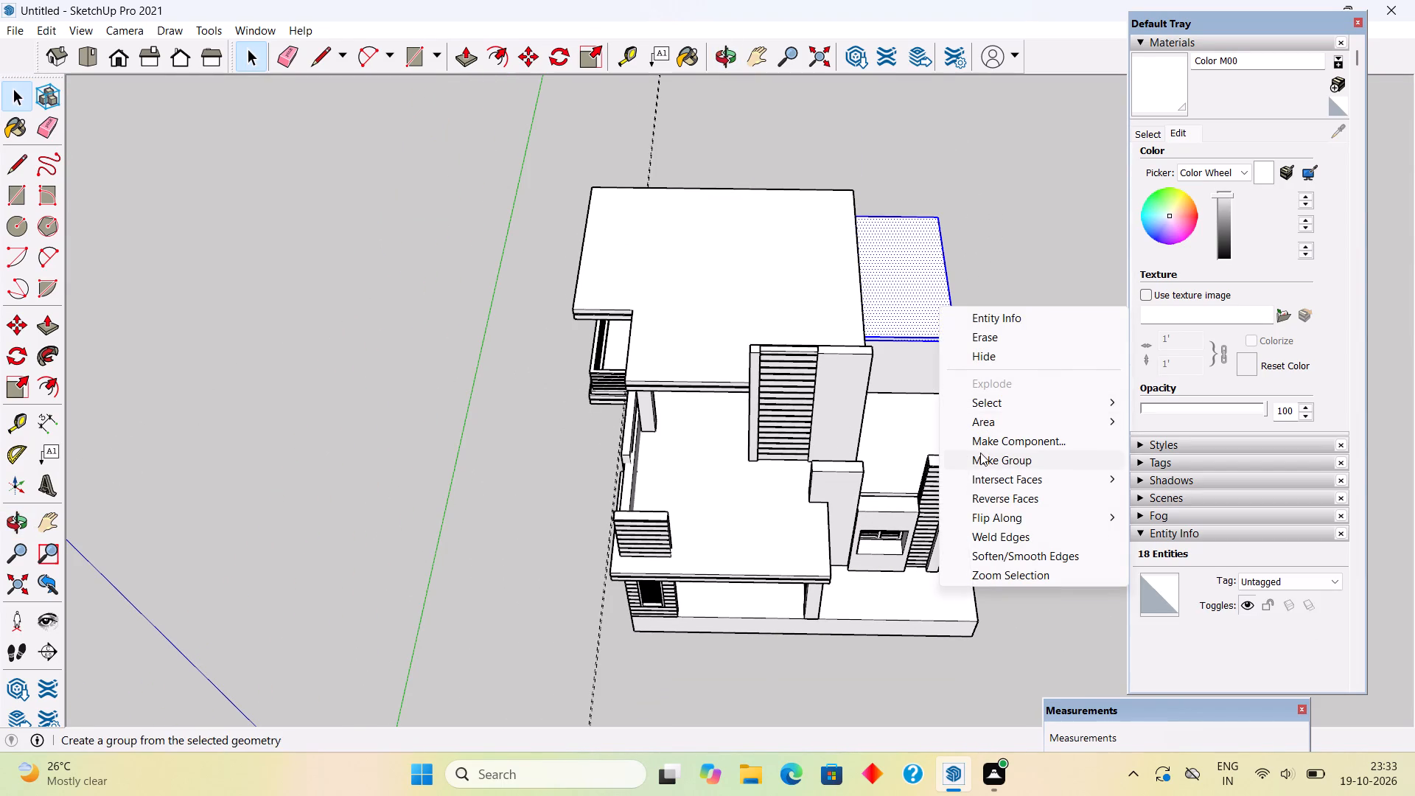
{"action": "left_click", "coordinate": [982, 456]}
{"action": "left_click", "coordinate": [990, 302]}
Draw a full-depth rectangle on the grouped slab's top, inset slightly from its outer side edge, and Push/Pull it up 5'.
{"action": "middle_click_drag", "start_coordinate": [944, 260], "coordinate": [823, 162]}
{"action": "scroll", "coordinate": [972, 298], "scroll_direction": "up", "scroll_amount": 3}
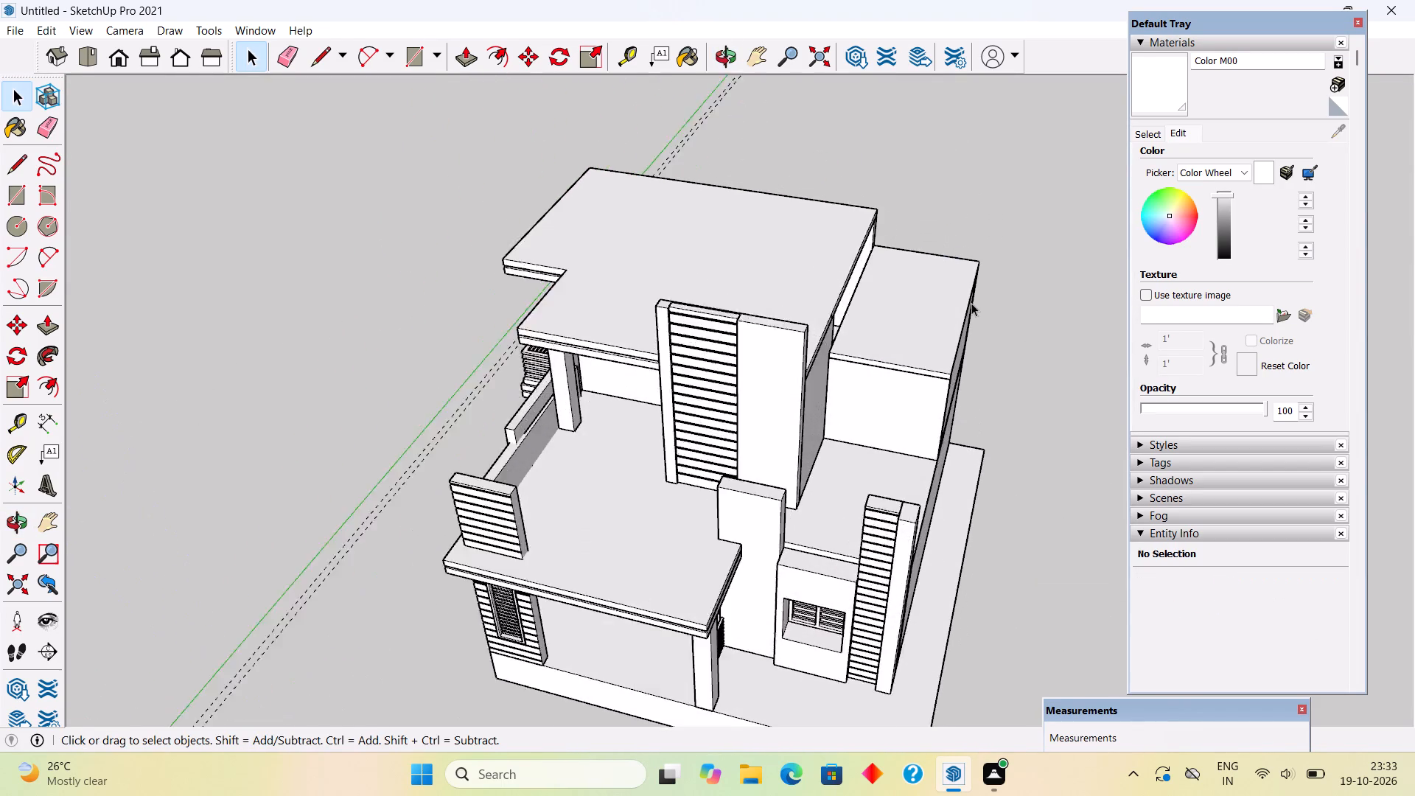
{"action": "scroll", "coordinate": [971, 303], "scroll_direction": "up", "scroll_amount": 3}
{"action": "key", "text": "r"}
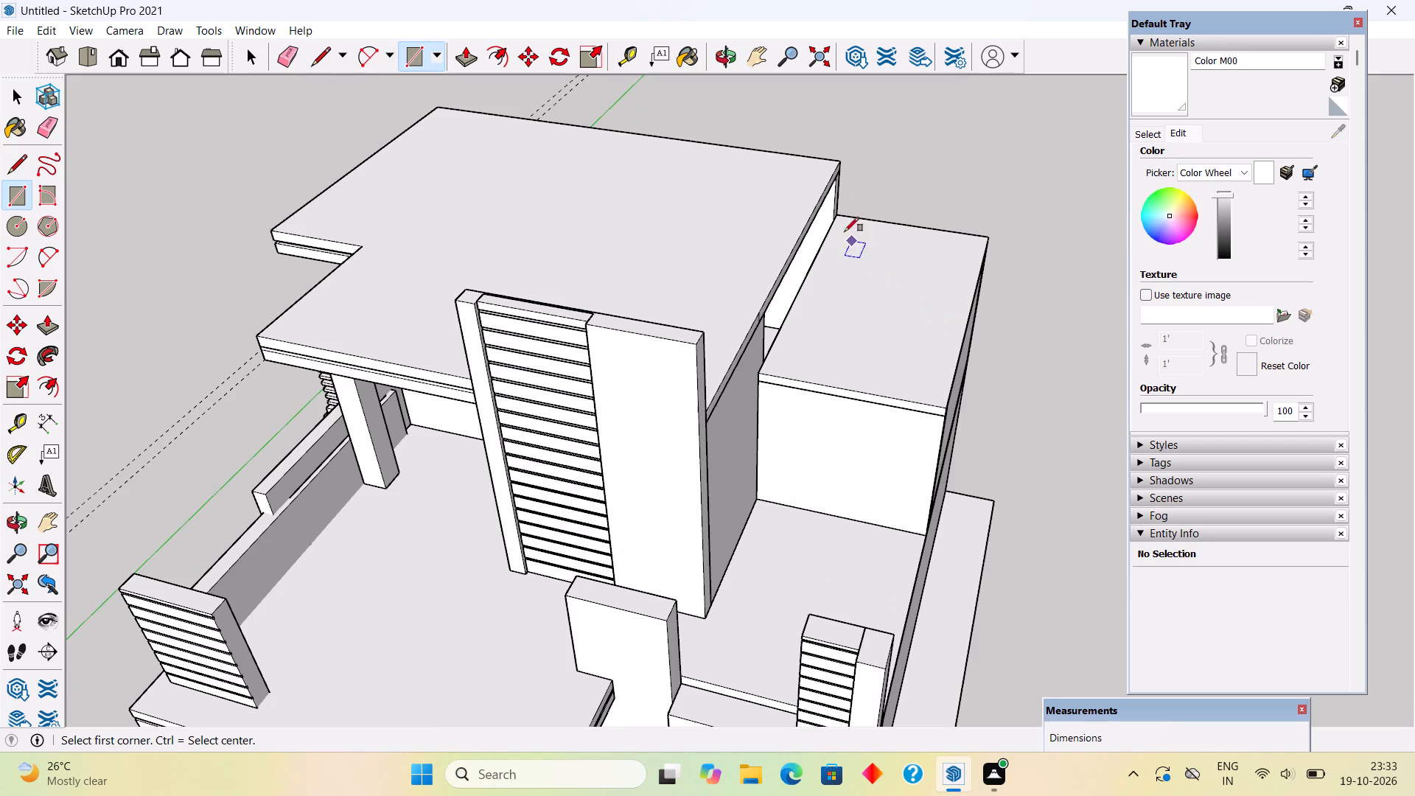
{"action": "left_click", "coordinate": [840, 216]}
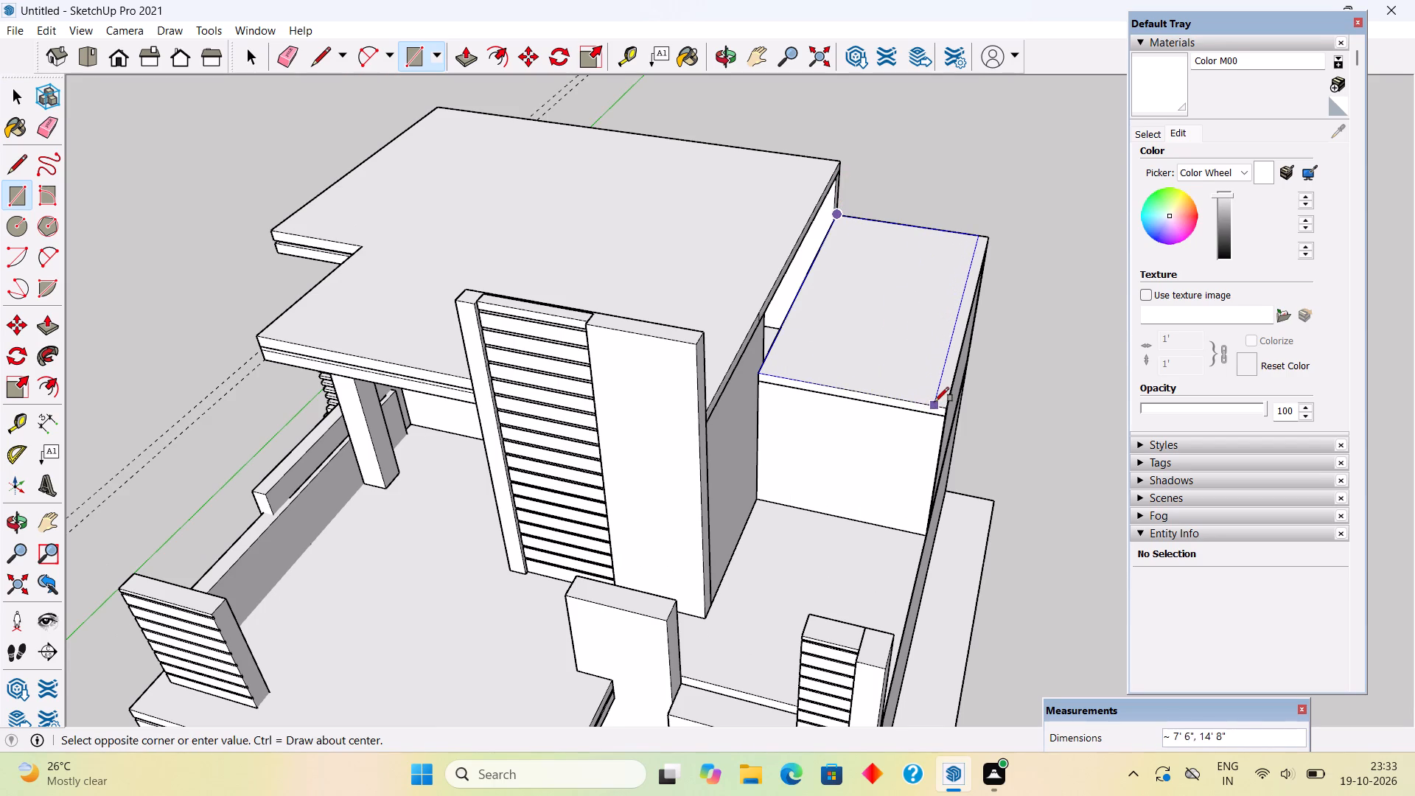
{"action": "left_click", "coordinate": [931, 404]}
{"action": "key", "text": "p"}
{"action": "left_click", "coordinate": [901, 371]}
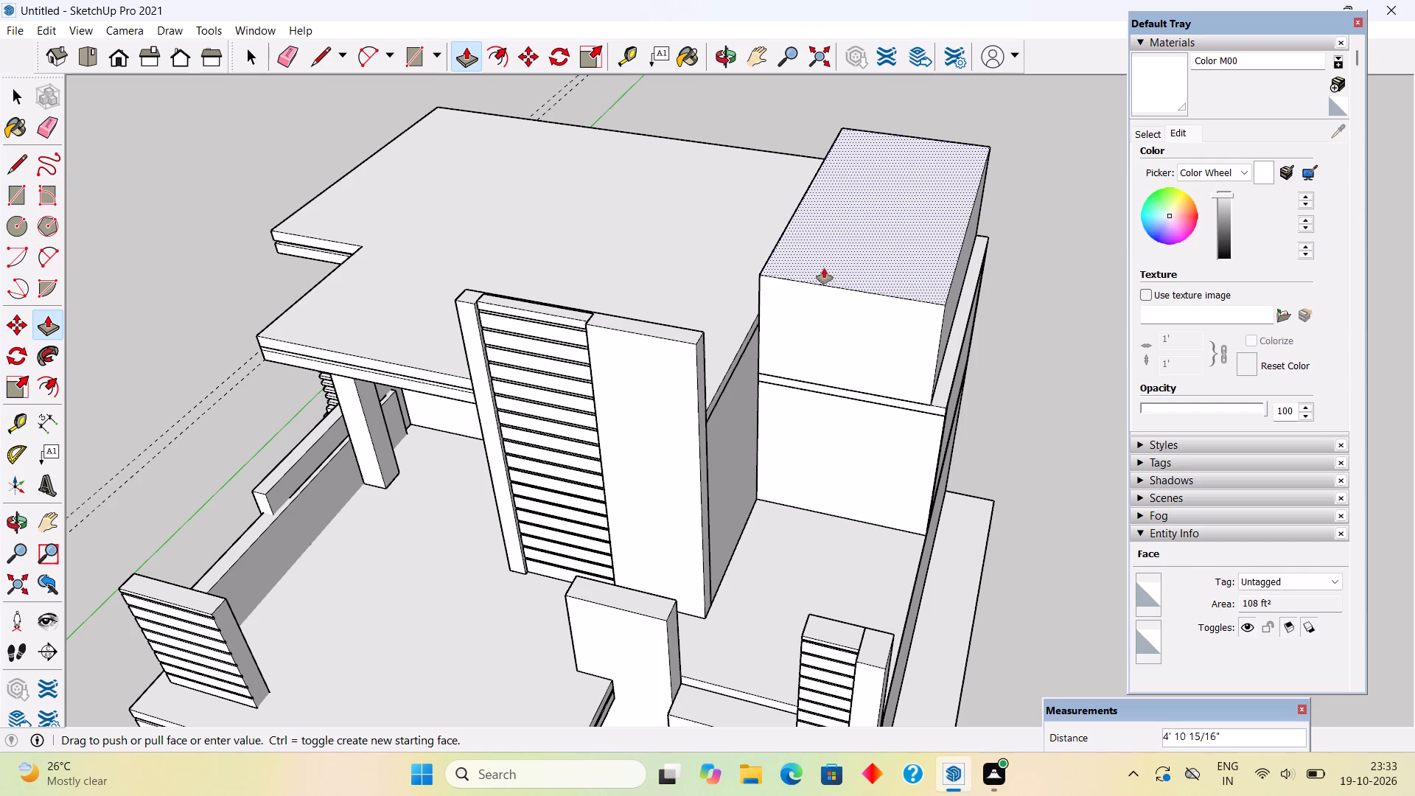
{"action": "type", "text": "5'"}
{"action": "key", "text": "Return"}
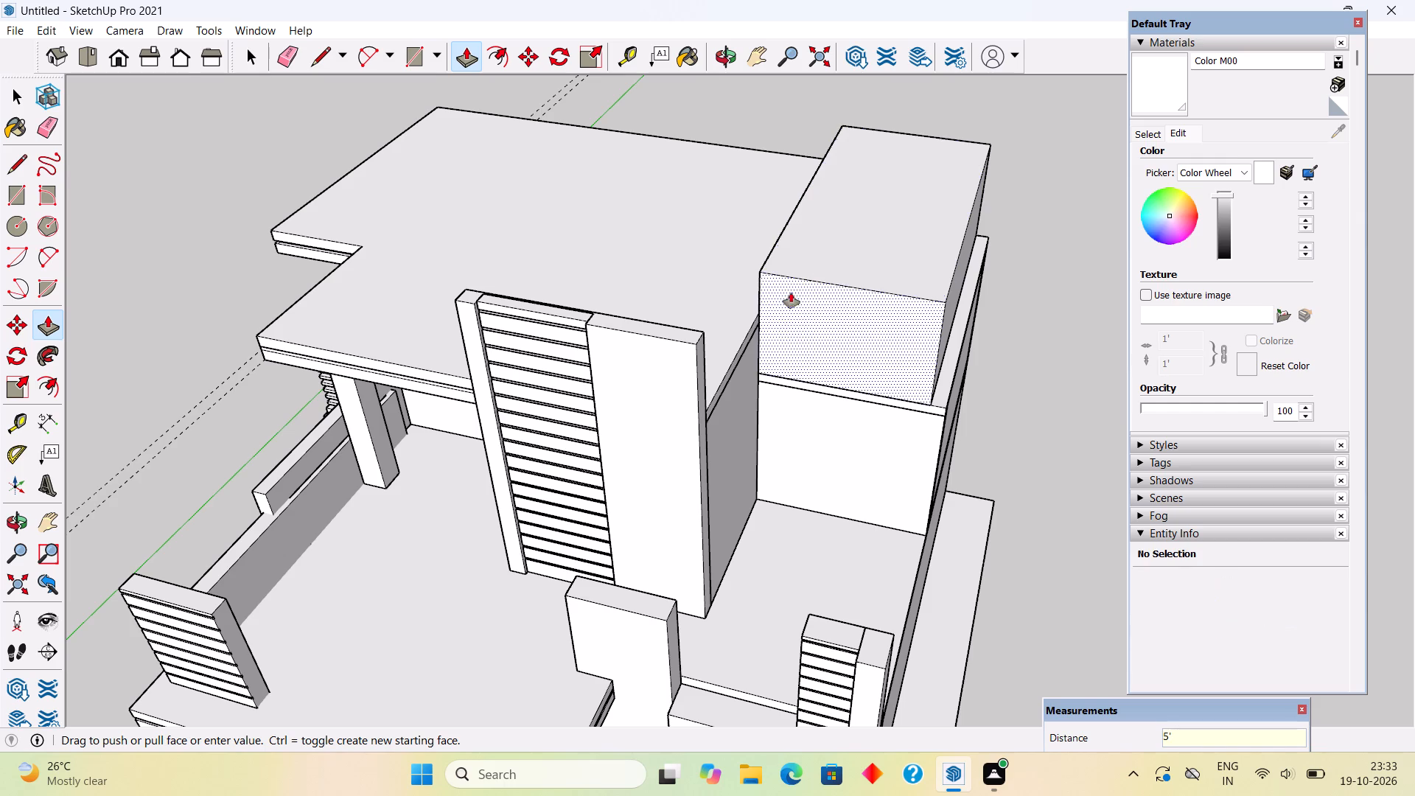
Push/Pull the new box's top face up about 1' 7" more.
{"action": "scroll", "coordinate": [783, 340], "scroll_direction": "down", "scroll_amount": 9}
{"action": "middle_click_drag", "start_coordinate": [780, 534], "coordinate": [932, 239]}
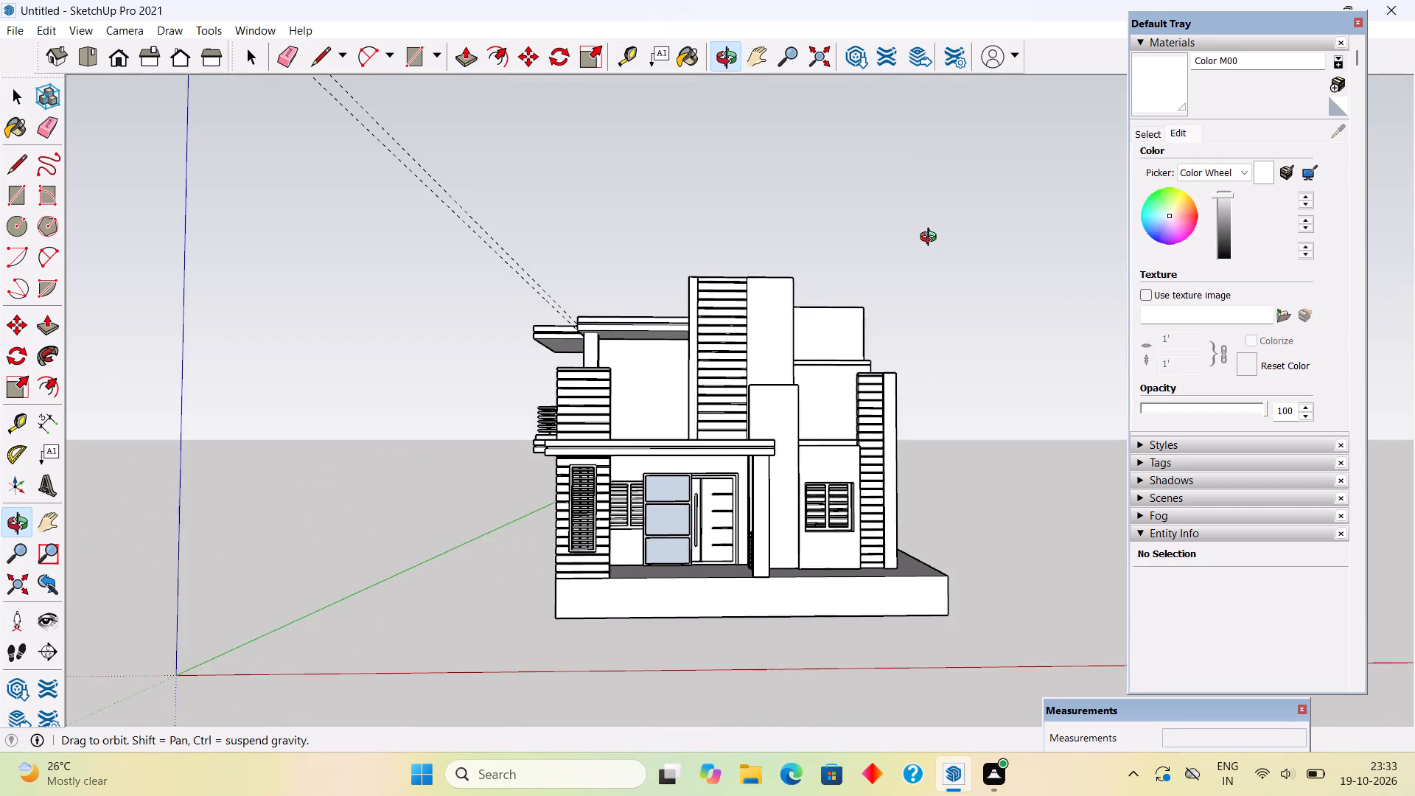
{"action": "middle_click_drag", "start_coordinate": [932, 239], "coordinate": [992, 211]}
{"action": "middle_click_drag", "start_coordinate": [861, 266], "coordinate": [816, 456]}
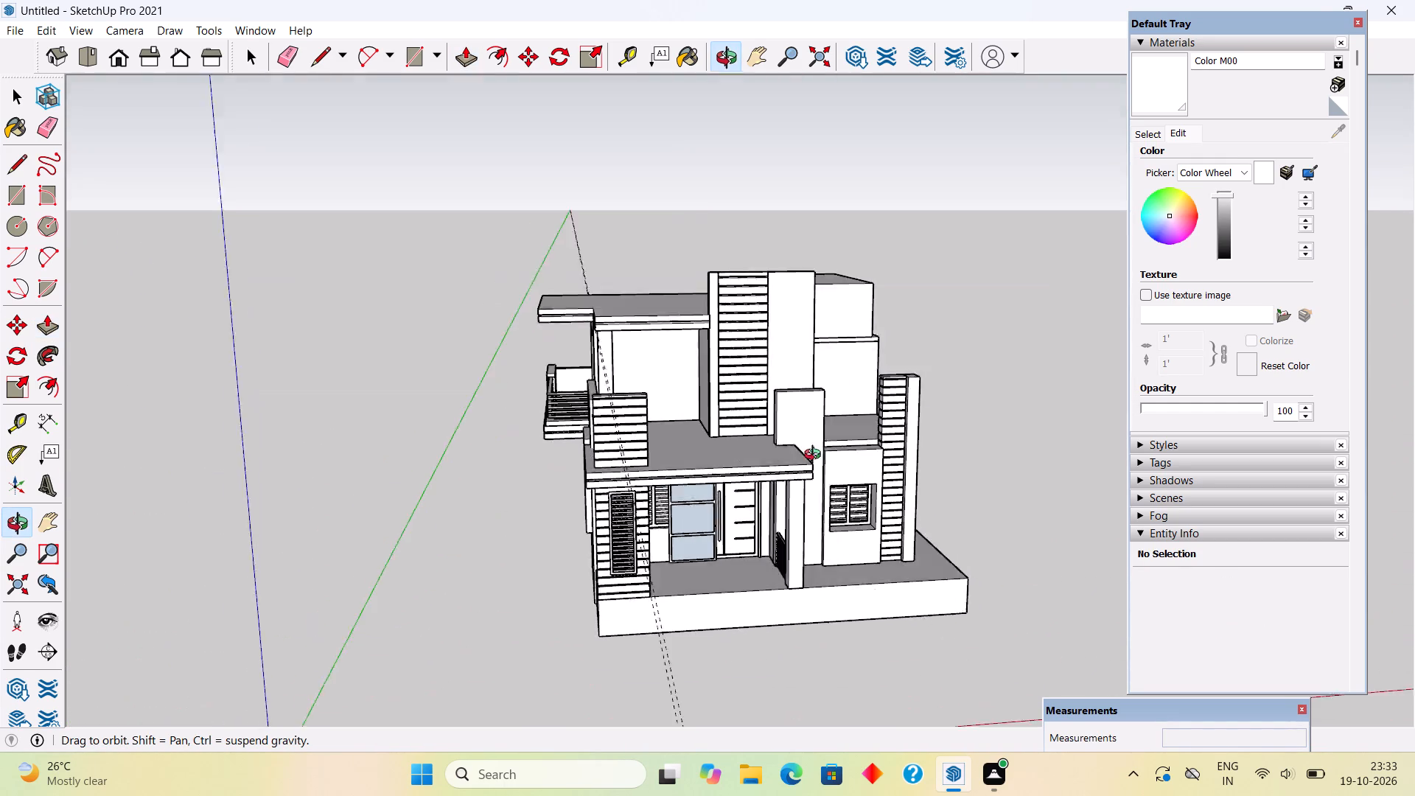
{"action": "middle_click_drag", "start_coordinate": [816, 456], "coordinate": [804, 478]}
{"action": "left_click", "coordinate": [820, 241]}
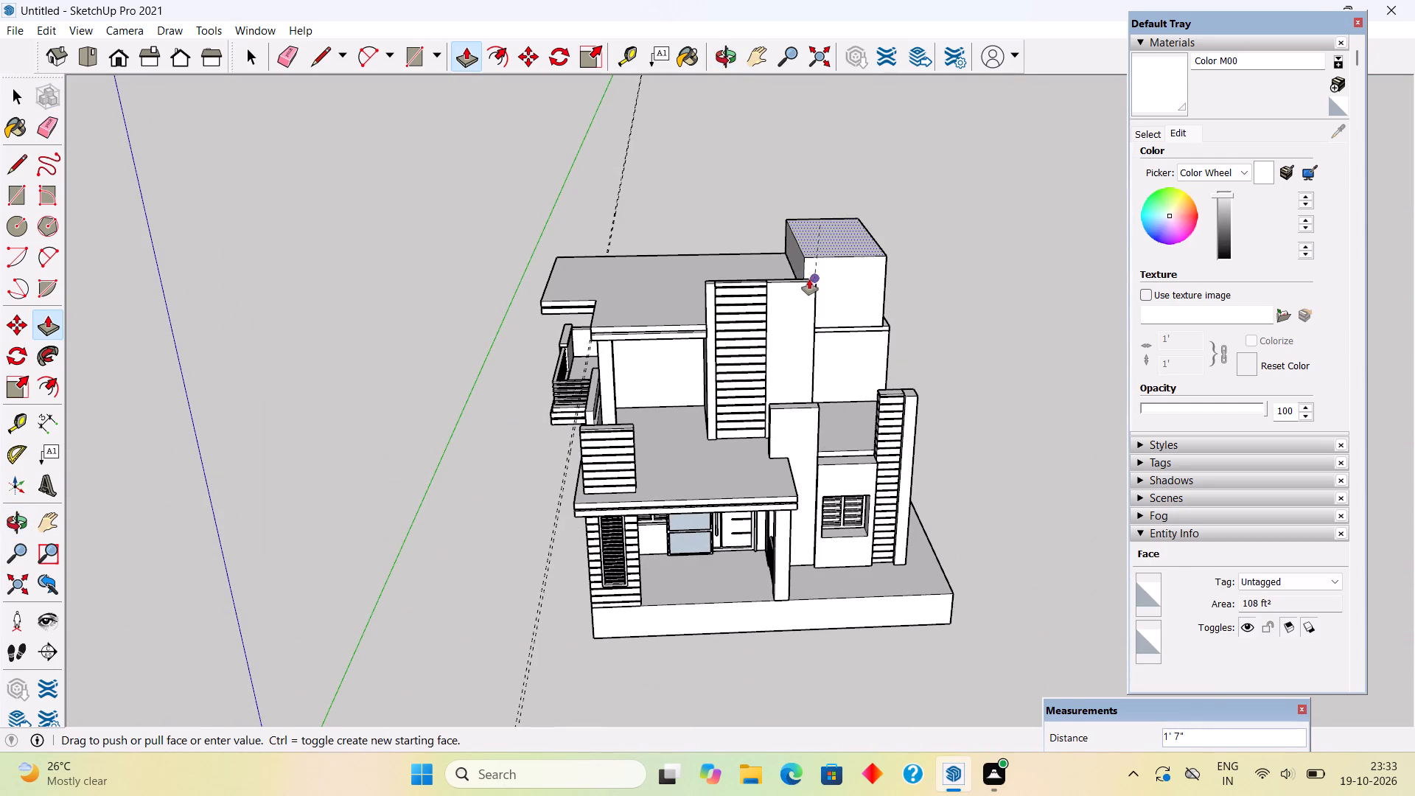
{"action": "left_click", "coordinate": [807, 281]}
Select the whole raised box above the side room's slab and make it a group.
{"action": "key", "text": "space"}
{"action": "triple_click", "coordinate": [853, 274]}
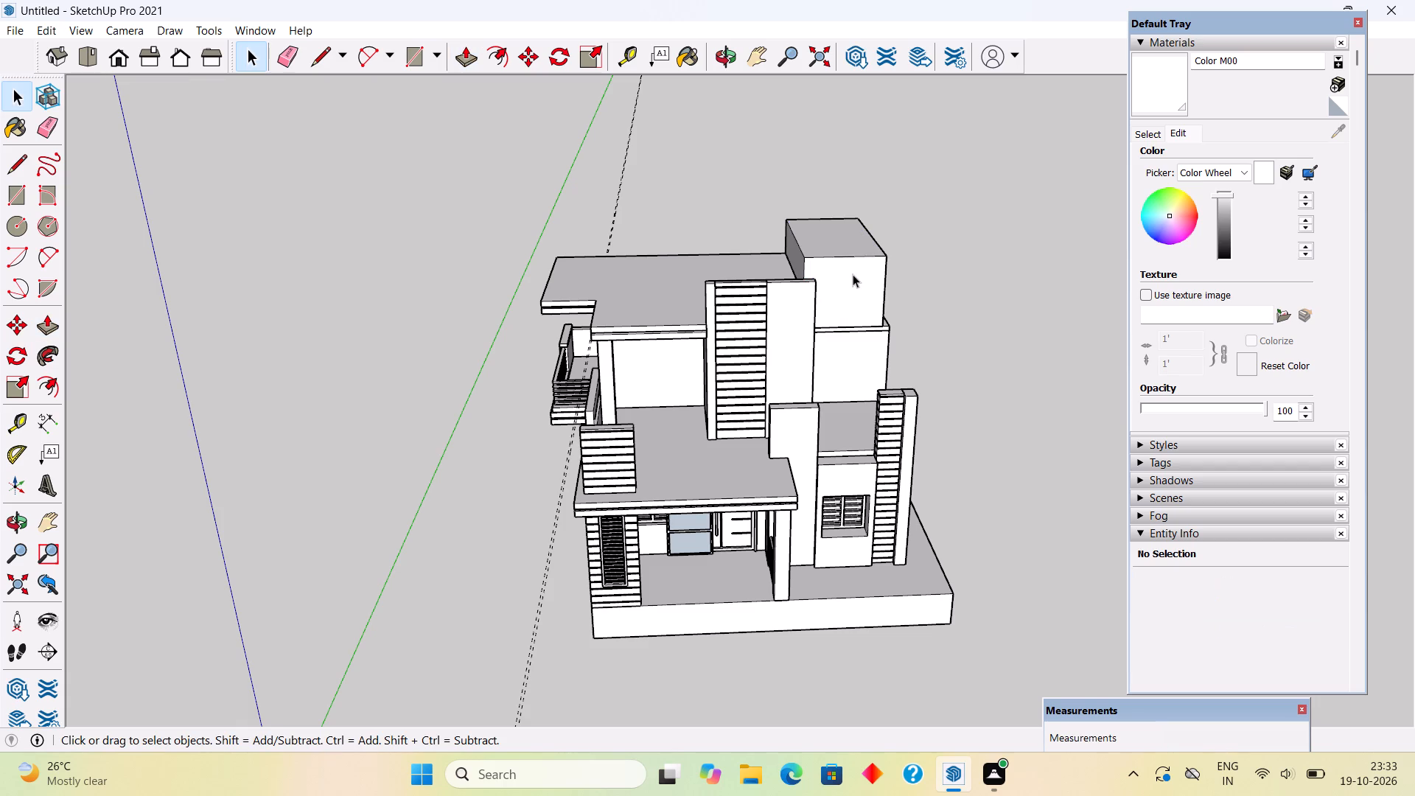
{"action": "right_click", "coordinate": [853, 274]}
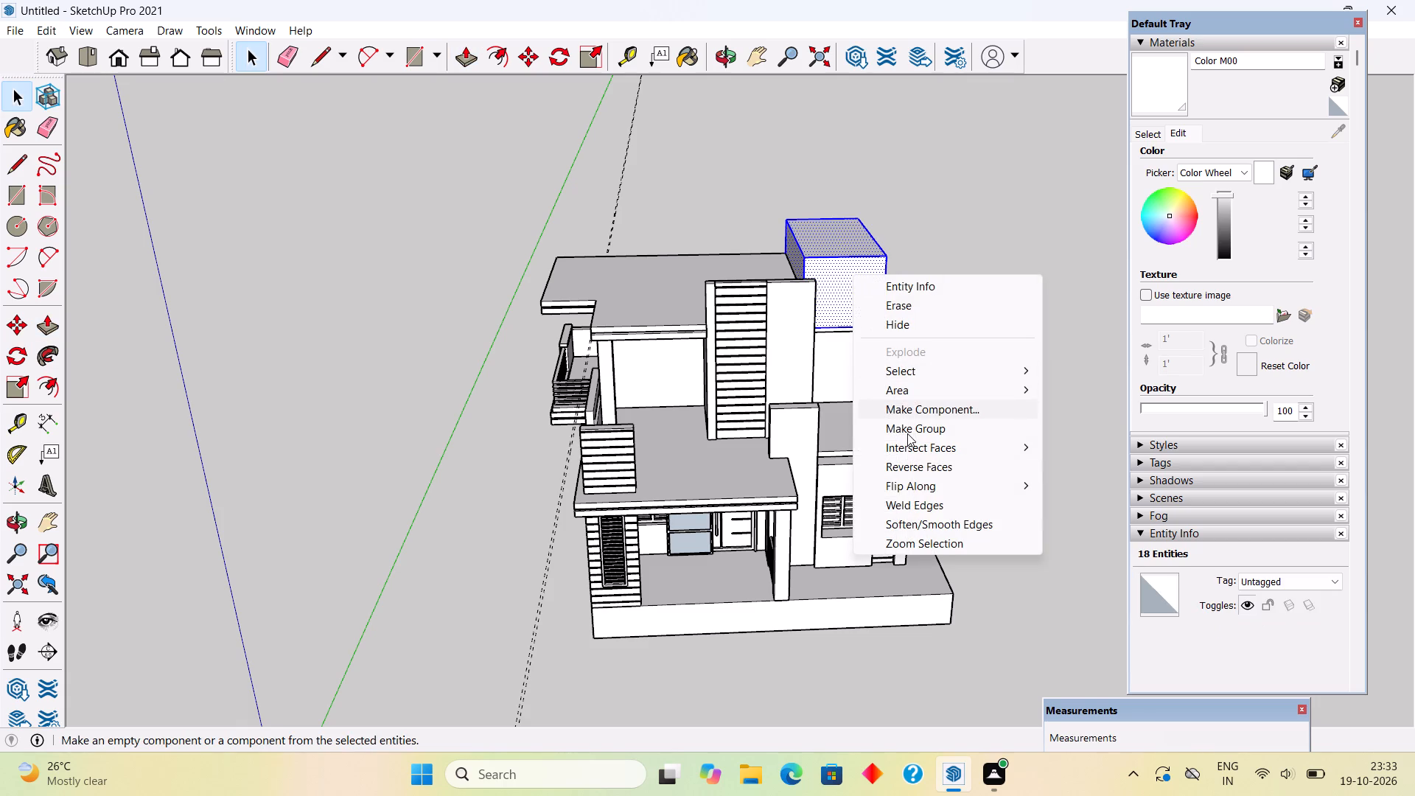
{"action": "left_click", "coordinate": [907, 433]}
{"action": "left_click", "coordinate": [954, 337]}
Examine the rebuilt box in proportion to the house's front elevation from several angles.
{"action": "middle_click_drag", "start_coordinate": [852, 535], "coordinate": [913, 307]}
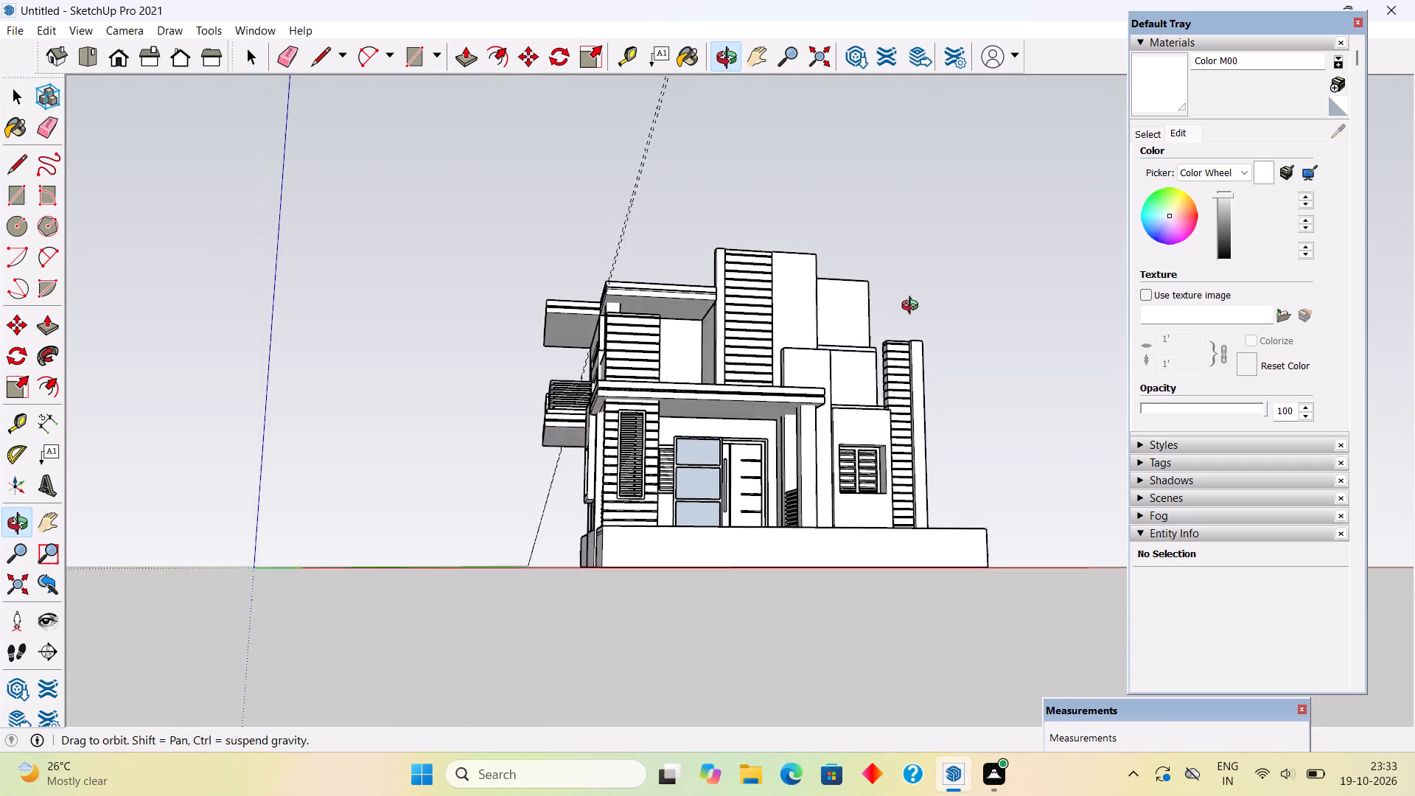
{"action": "middle_click_drag", "start_coordinate": [913, 307], "coordinate": [936, 325]}
{"action": "scroll", "coordinate": [876, 292], "scroll_direction": "up", "scroll_amount": 4}
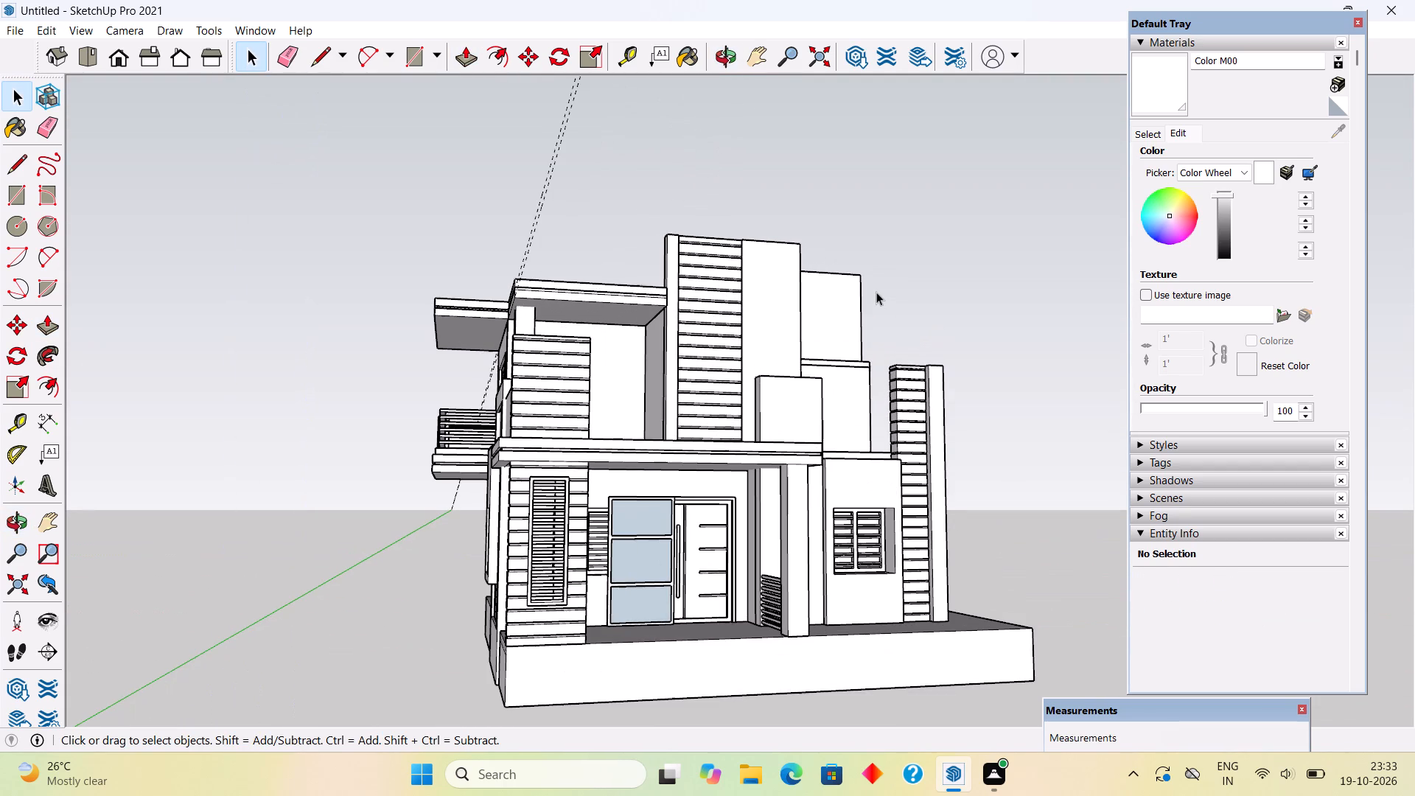
{"action": "middle_click_drag", "start_coordinate": [884, 301], "coordinate": [874, 378]}
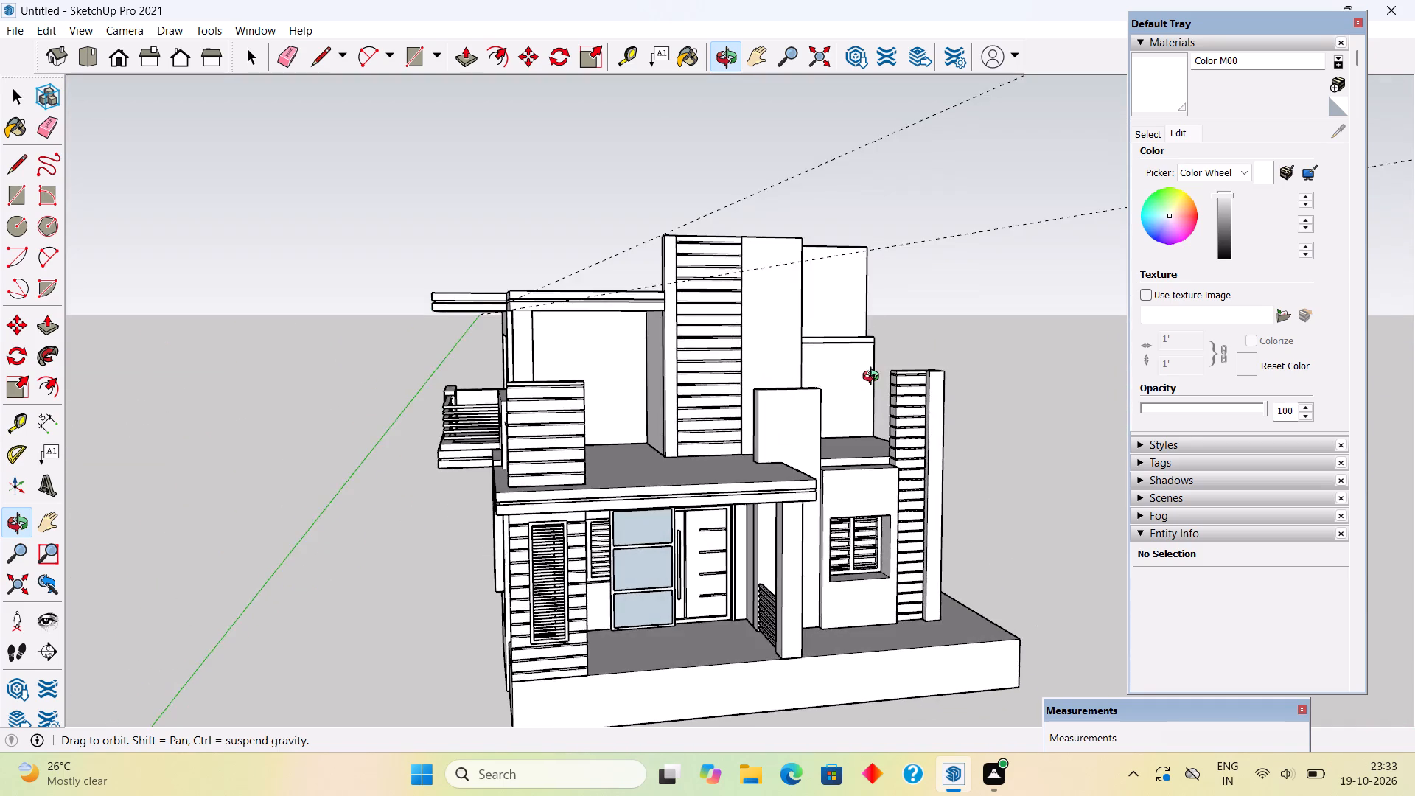
{"action": "middle_click_drag", "start_coordinate": [874, 378], "coordinate": [803, 363]}
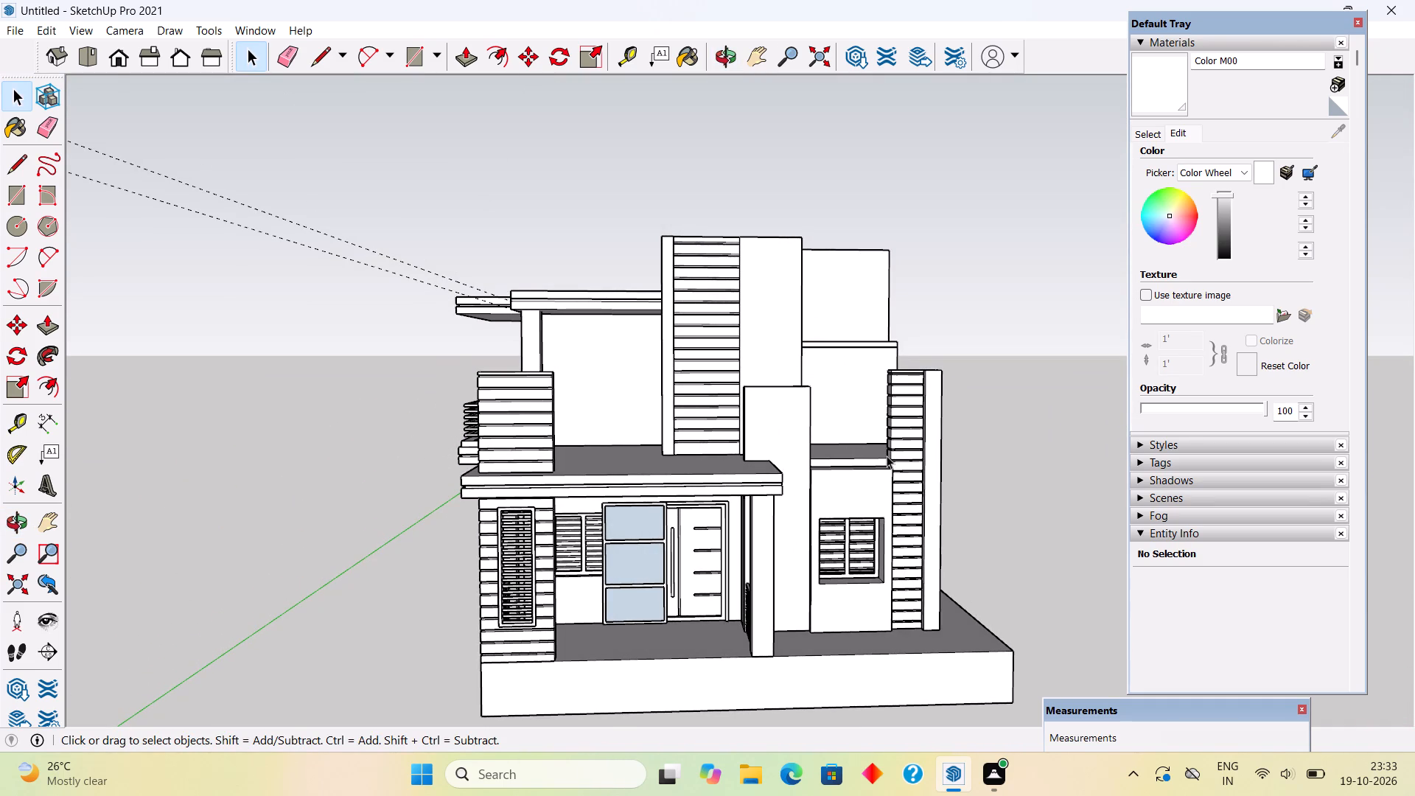
{"action": "scroll", "coordinate": [866, 453], "scroll_direction": "down", "scroll_amount": 4}
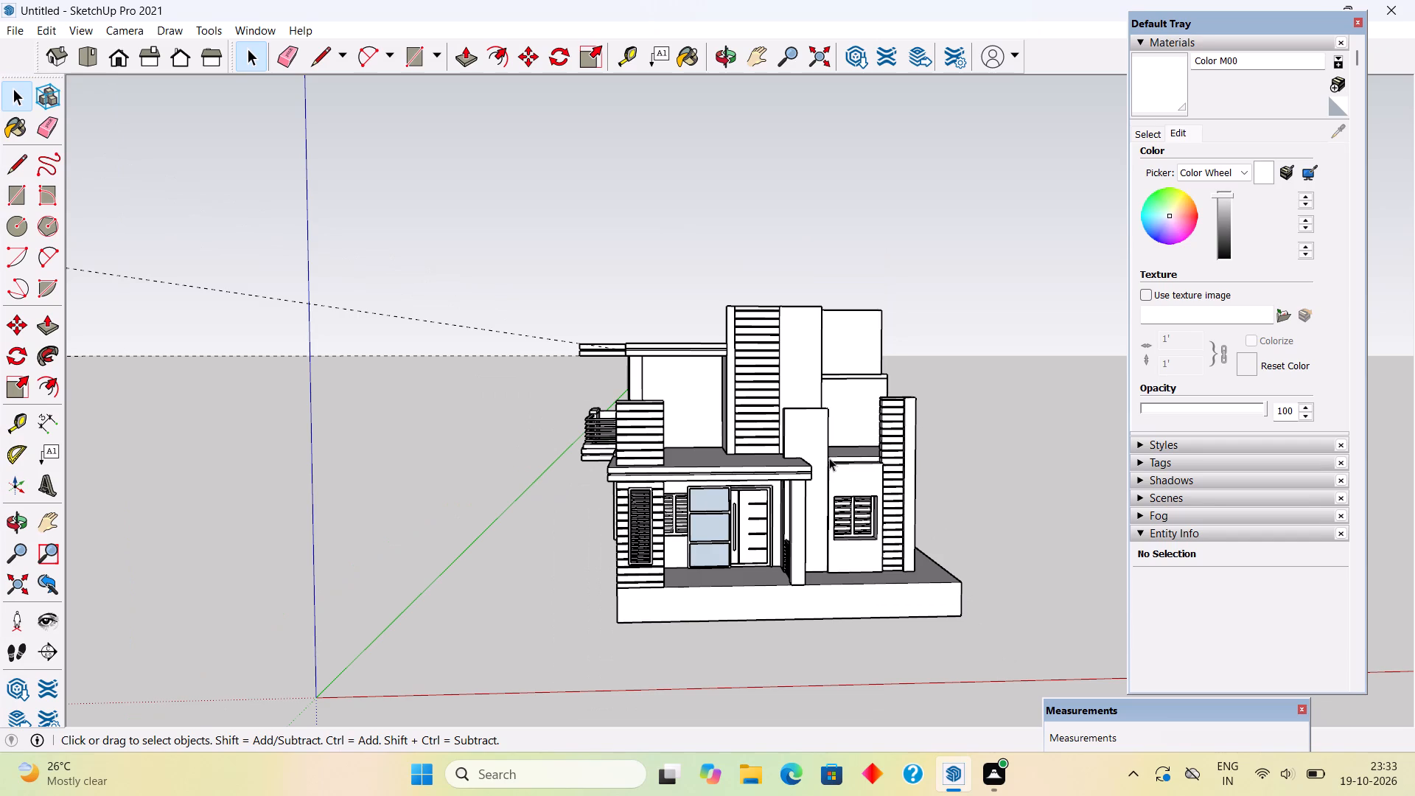
{"action": "scroll", "coordinate": [761, 450], "scroll_direction": "up", "scroll_amount": 6}
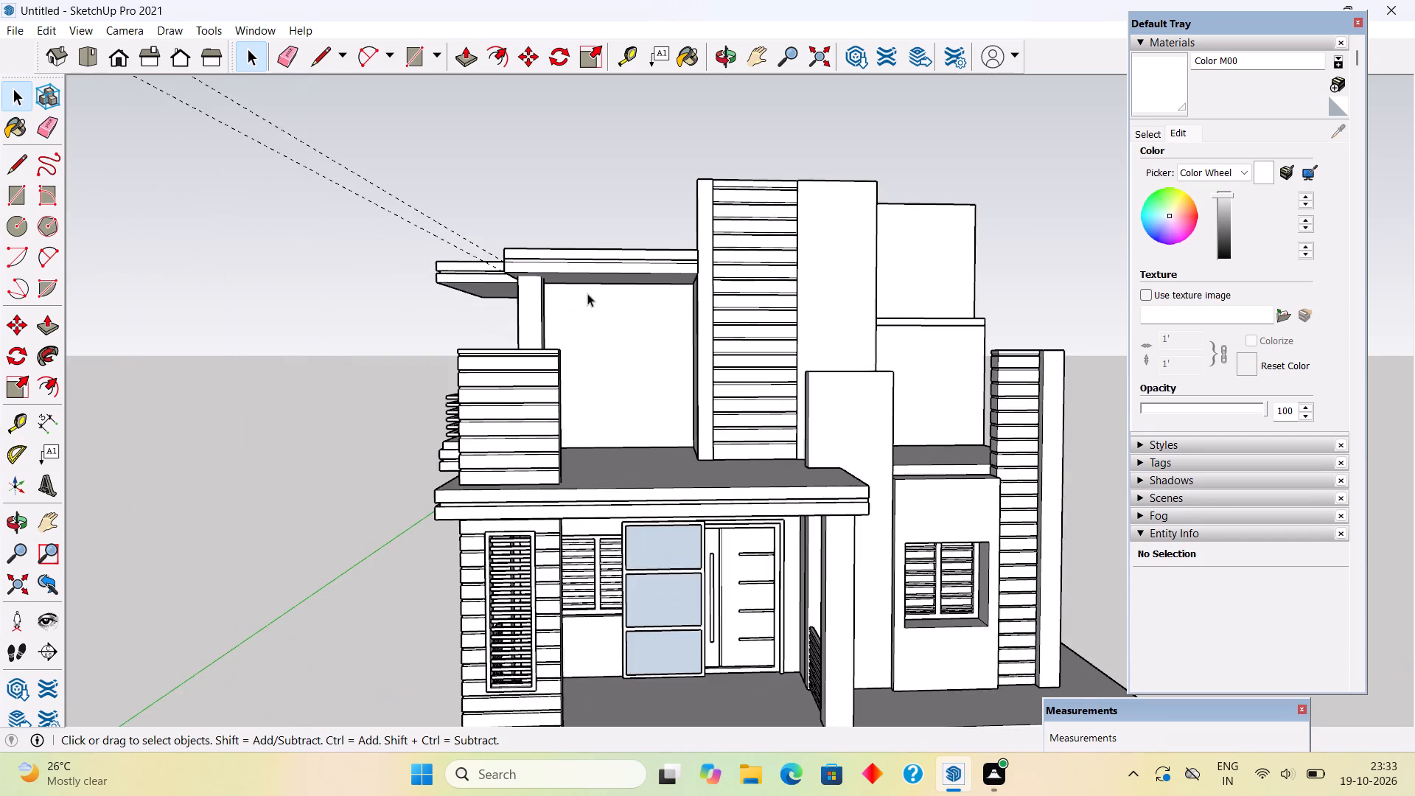
Push/Pull the lower edge band of the upper roof's projecting bay out 2" on its front and adjoining side faces.
{"action": "scroll", "coordinate": [587, 293], "scroll_direction": "up", "scroll_amount": 5}
{"action": "middle_click_drag", "start_coordinate": [596, 255], "coordinate": [821, 322]}
{"action": "scroll", "coordinate": [814, 333], "scroll_direction": "up", "scroll_amount": 5}
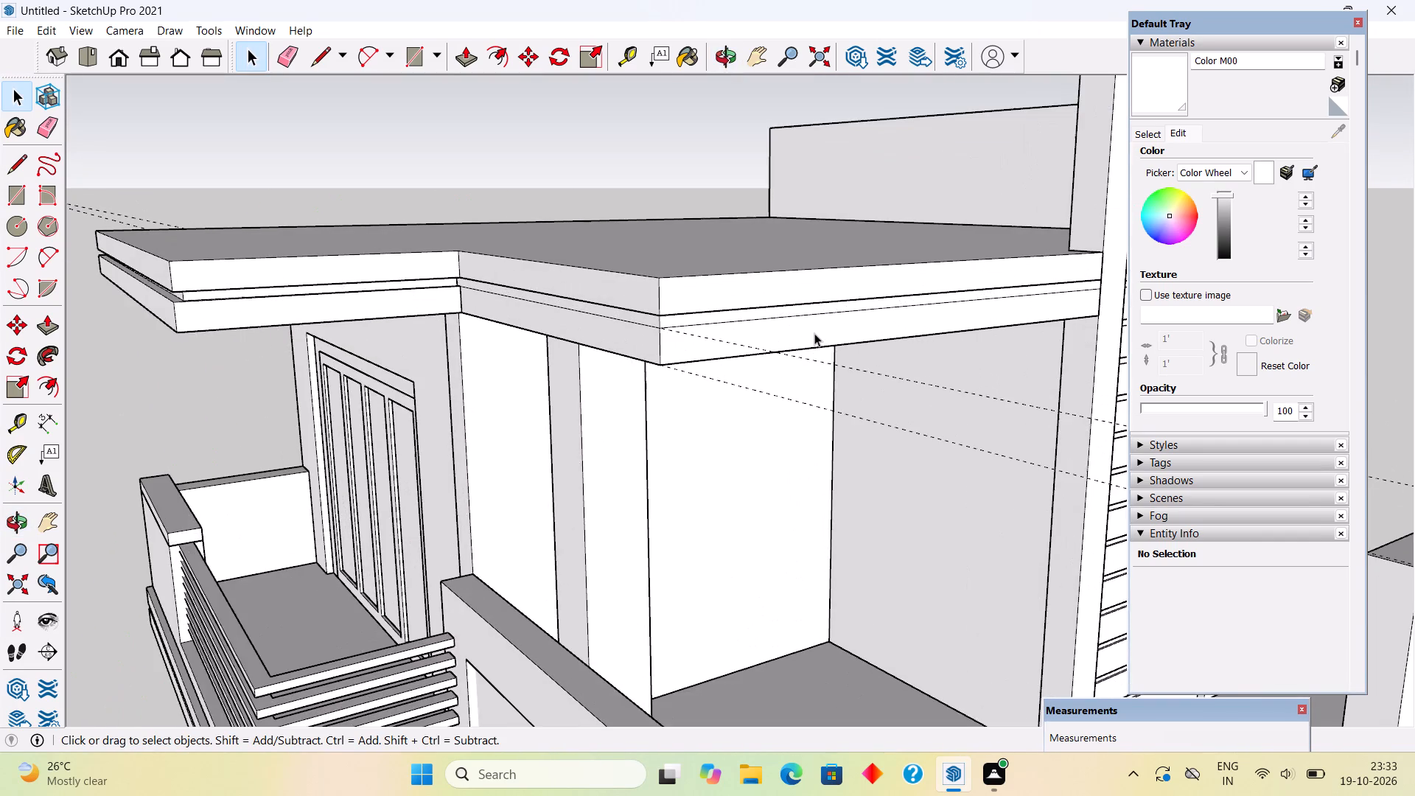
{"action": "triple_click", "coordinate": [814, 333]}
{"action": "key", "text": "p"}
{"action": "left_click", "coordinate": [814, 331]}
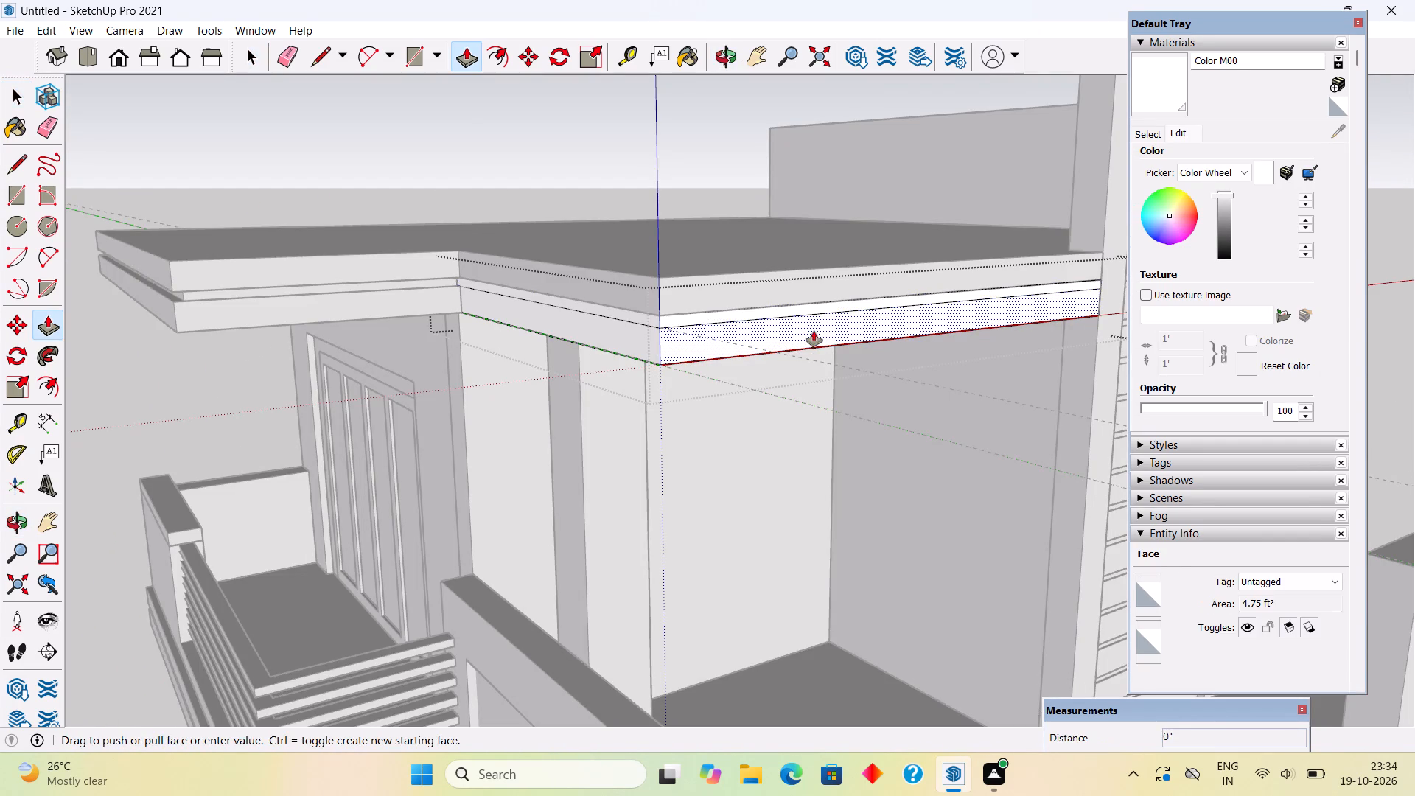
{"action": "type", "text": "2\""}
{"action": "key", "text": "Return"}
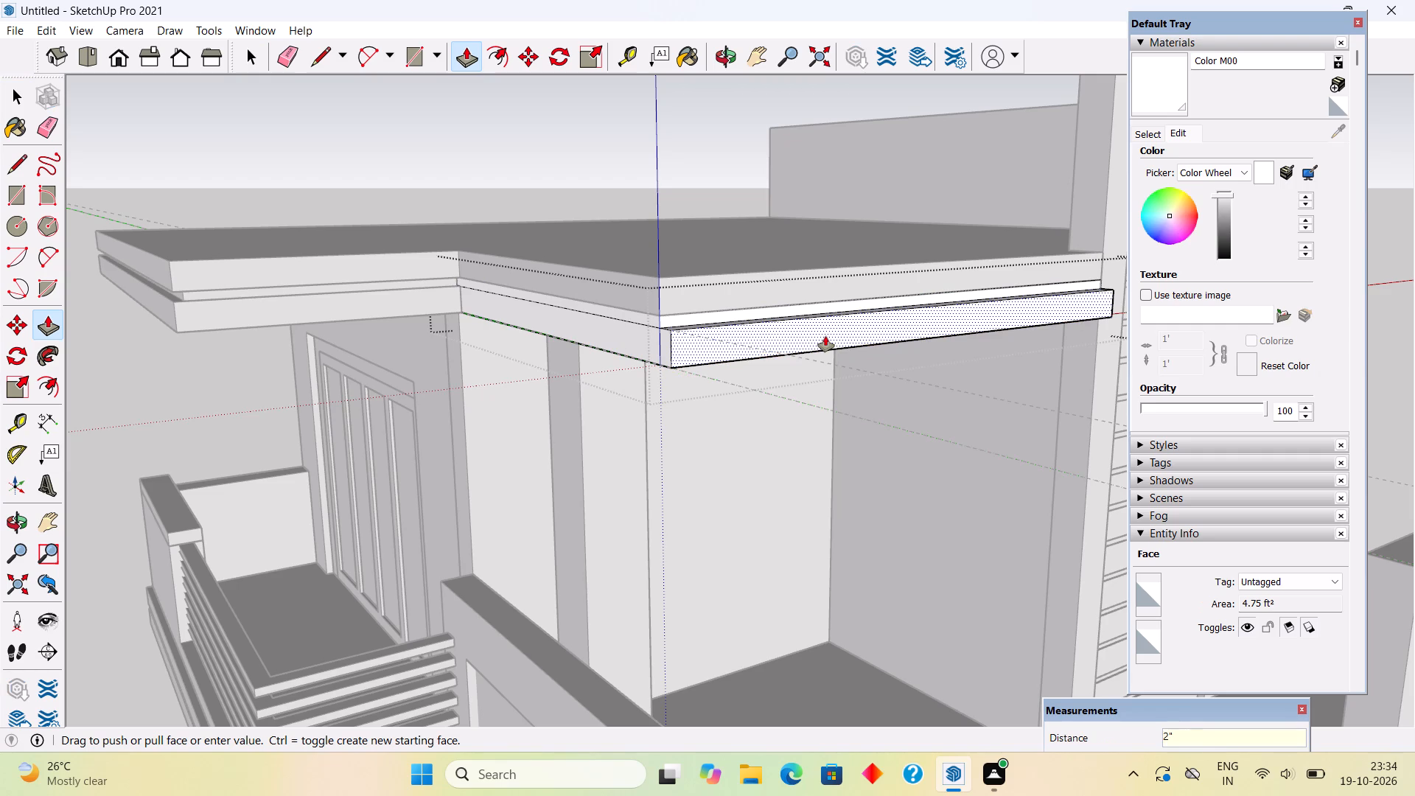
{"action": "double_click", "coordinate": [623, 341]}
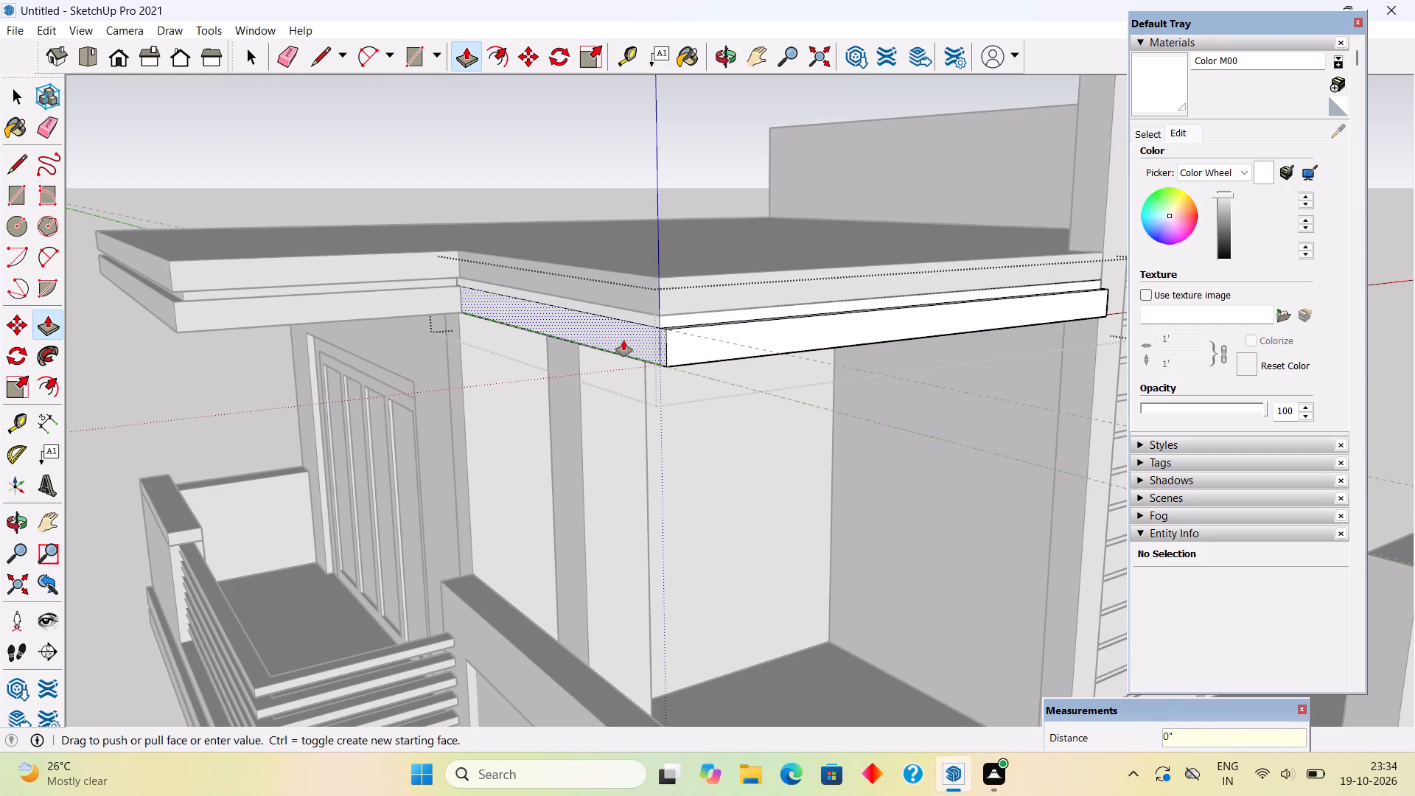
{"action": "key", "text": "space"}
{"action": "left_click", "coordinate": [703, 259]}
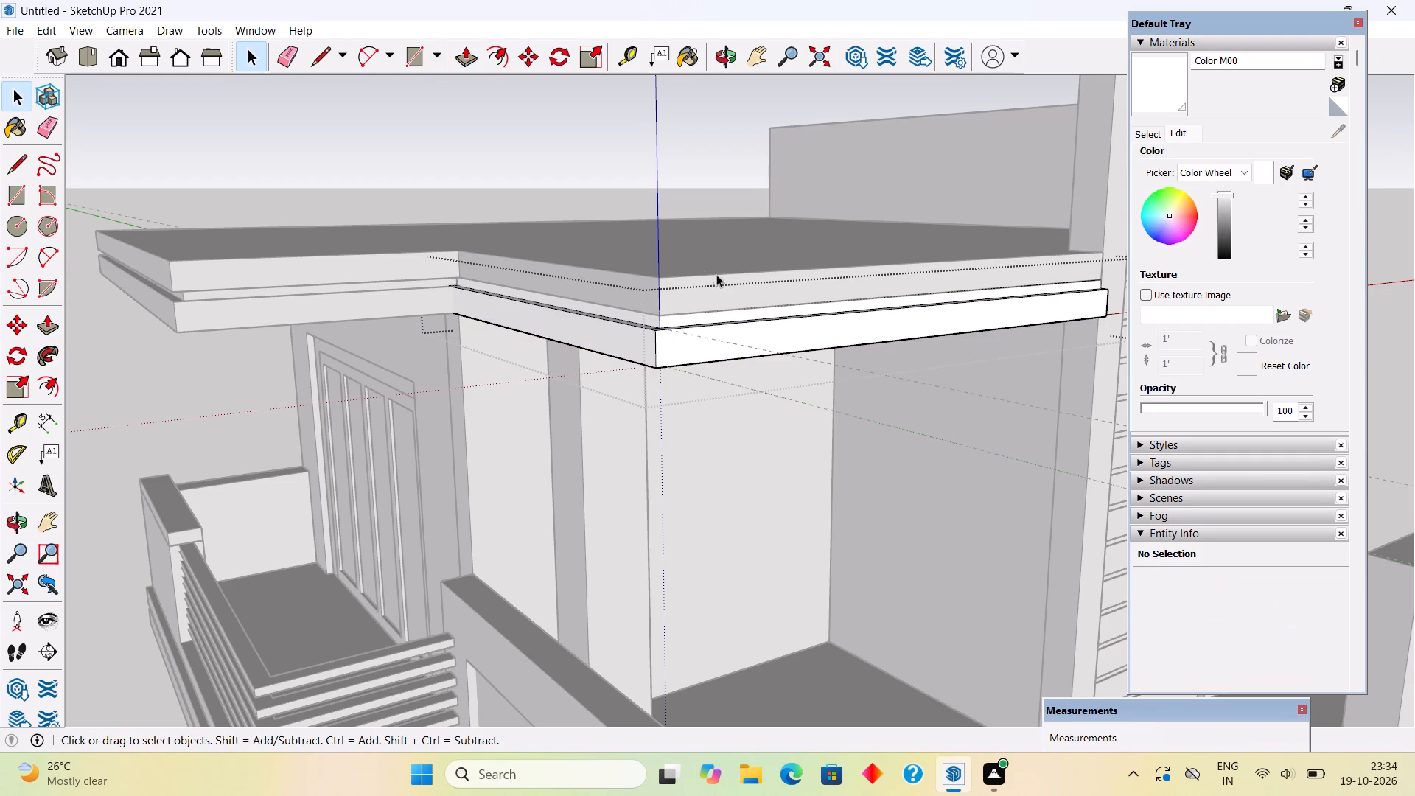
Push/Pull the bay's upper roof slab out 2" on its front and adjoining side faces, flush with the lower band.
{"action": "left_click", "coordinate": [718, 279]}
{"action": "triple_click", "coordinate": [719, 298]}
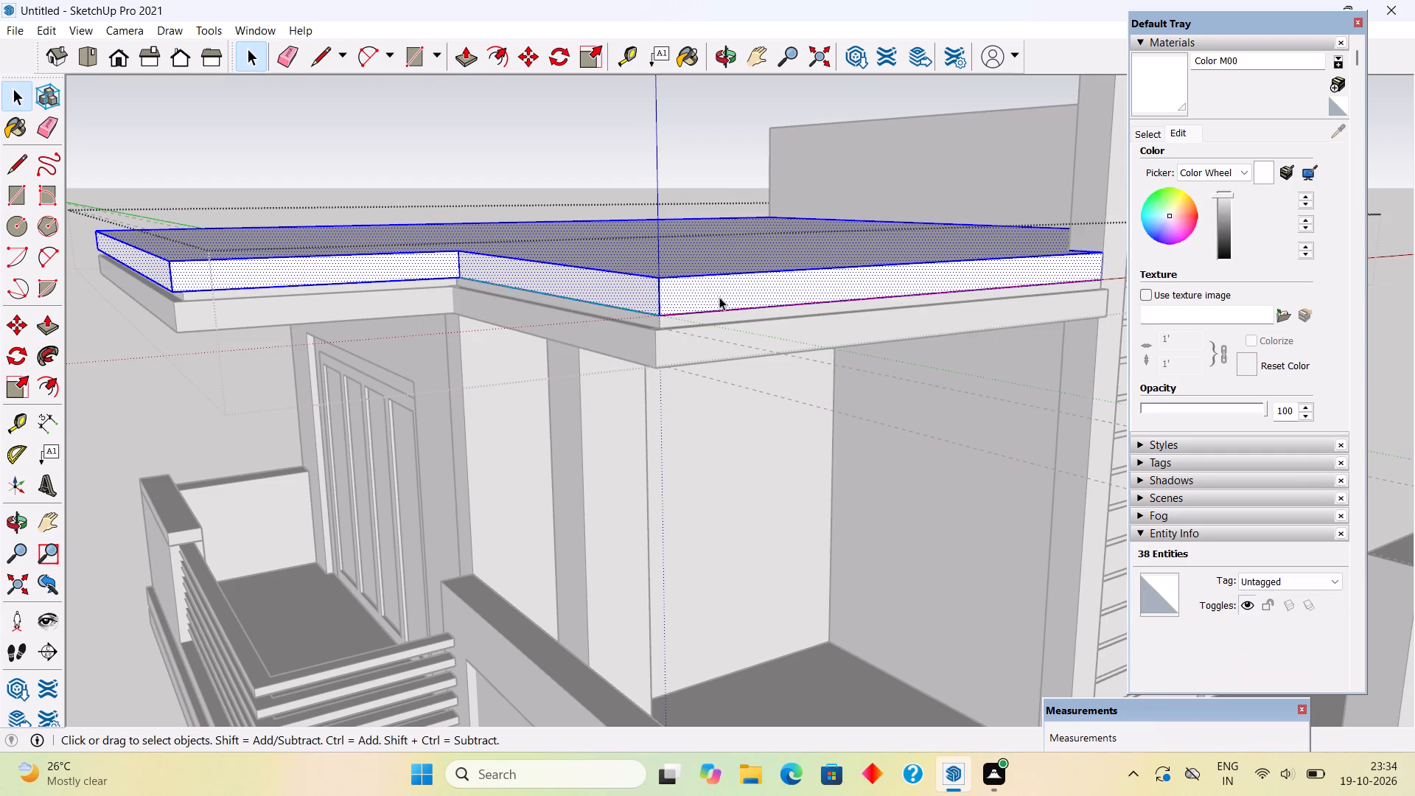
{"action": "key", "text": "p"}
{"action": "left_click", "coordinate": [719, 297]}
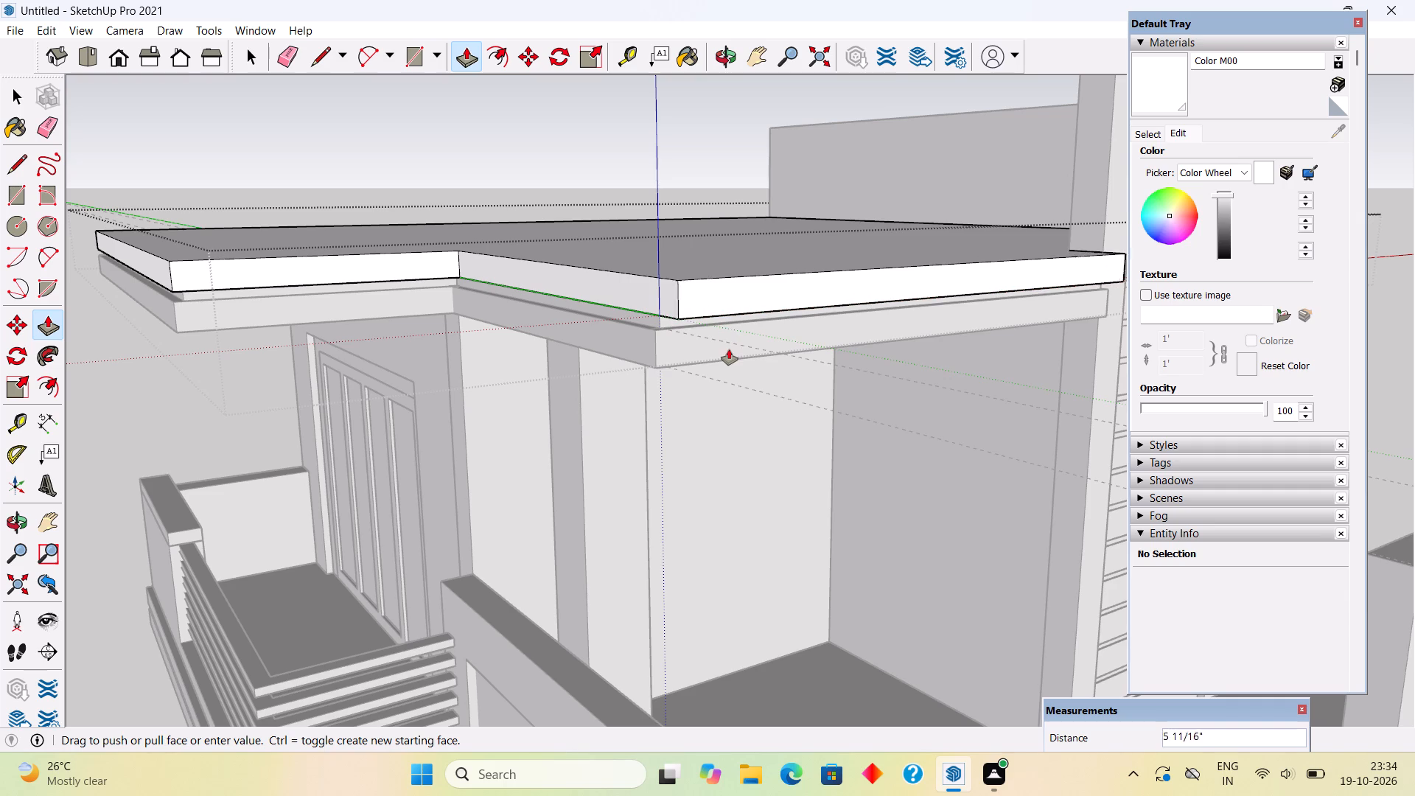
{"action": "left_click", "coordinate": [729, 349]}
{"action": "left_click", "coordinate": [643, 302]}
{"action": "left_click", "coordinate": [646, 342]}
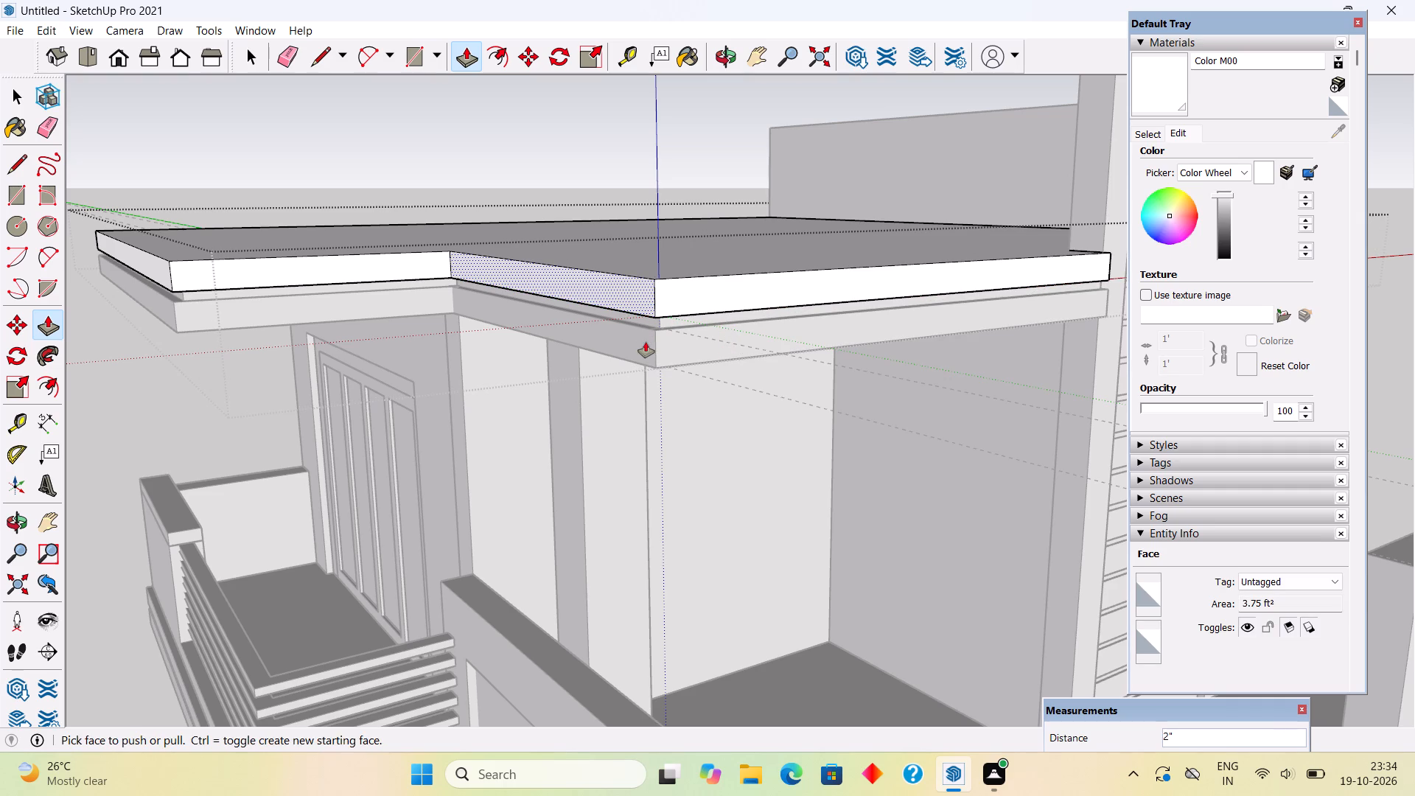
{"action": "key", "text": "space"}
{"action": "left_click", "coordinate": [567, 159]}
Draw a narrow vertical rectangle on the upper floor's recessed wall beside the column, hanging from the roof's underside.
{"action": "middle_click_drag", "start_coordinate": [630, 377], "coordinate": [442, 310]}
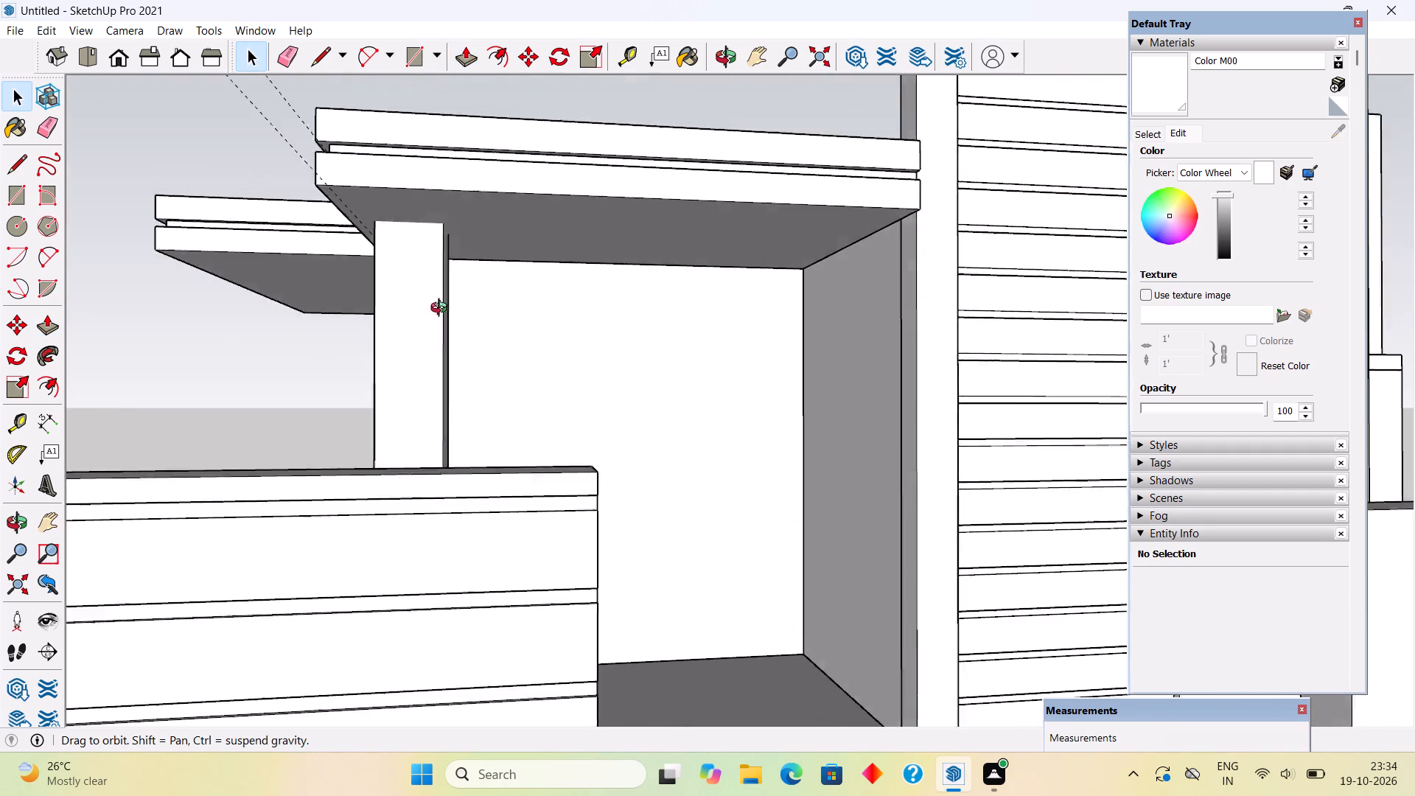
{"action": "middle_click_drag", "start_coordinate": [442, 310], "coordinate": [465, 416]}
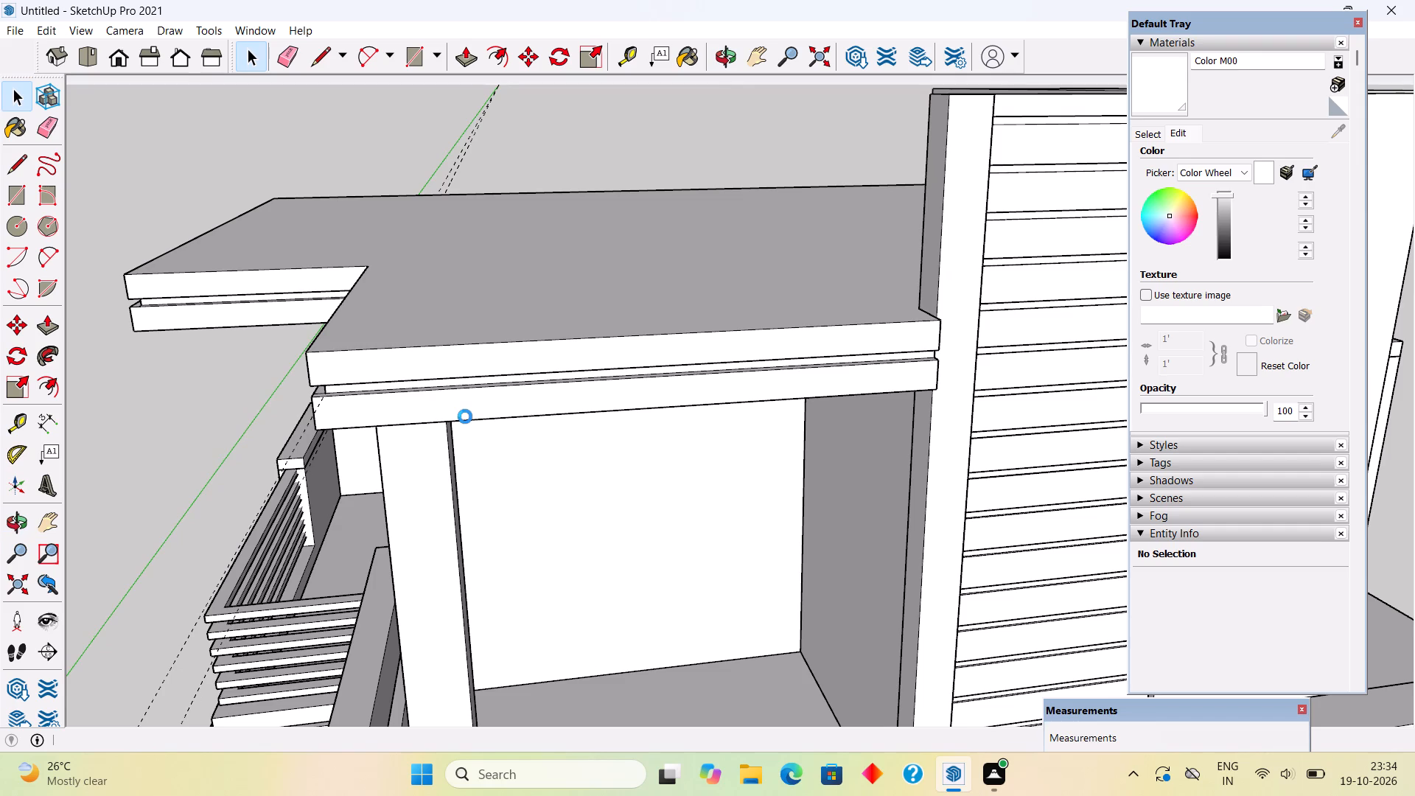
{"action": "scroll", "coordinate": [465, 417], "scroll_direction": "down", "scroll_amount": 1}
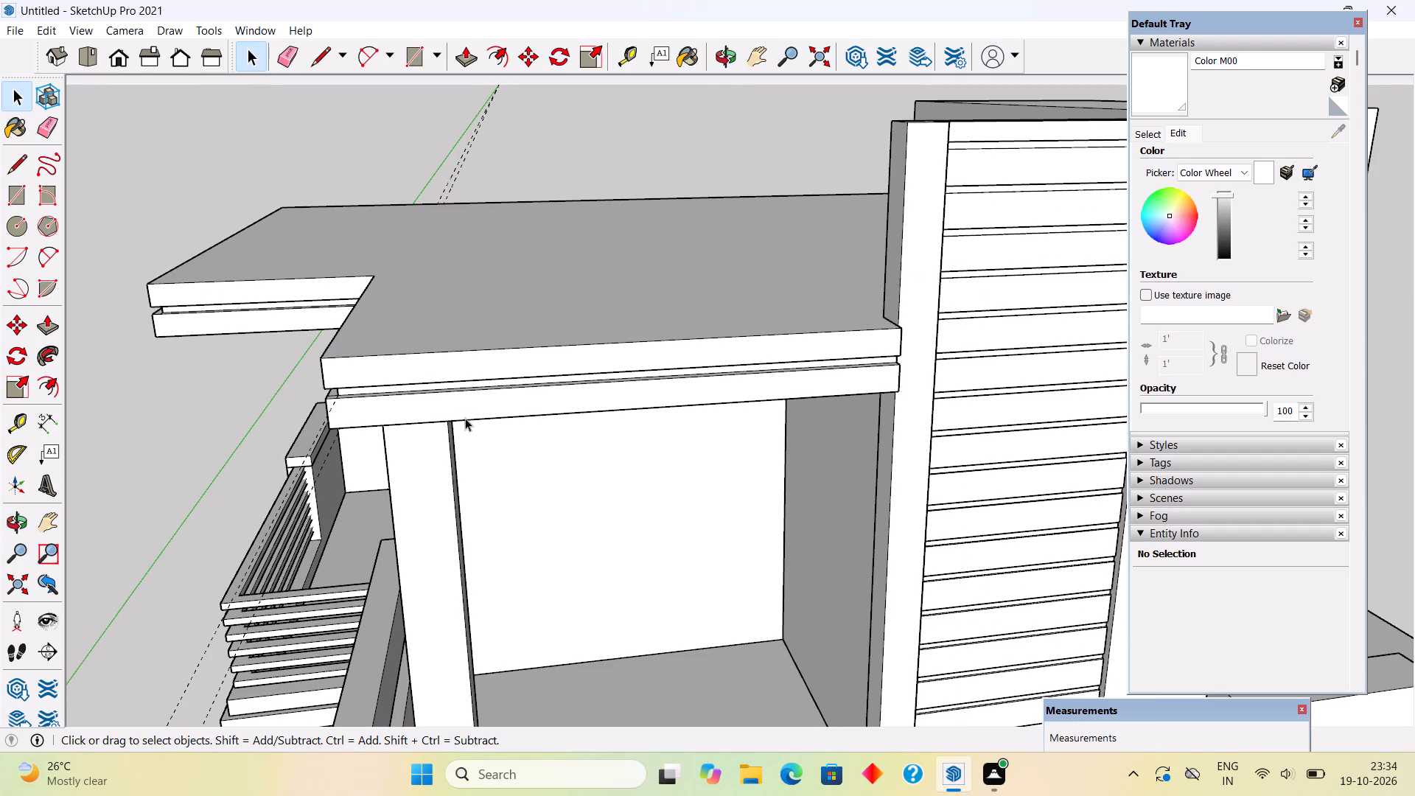
{"action": "key", "text": "space"}
{"action": "scroll", "coordinate": [470, 432], "scroll_direction": "down", "scroll_amount": 1}
{"action": "middle_click_drag", "start_coordinate": [511, 440], "coordinate": [511, 308]}
{"action": "scroll", "coordinate": [511, 308], "scroll_direction": "down", "scroll_amount": 4}
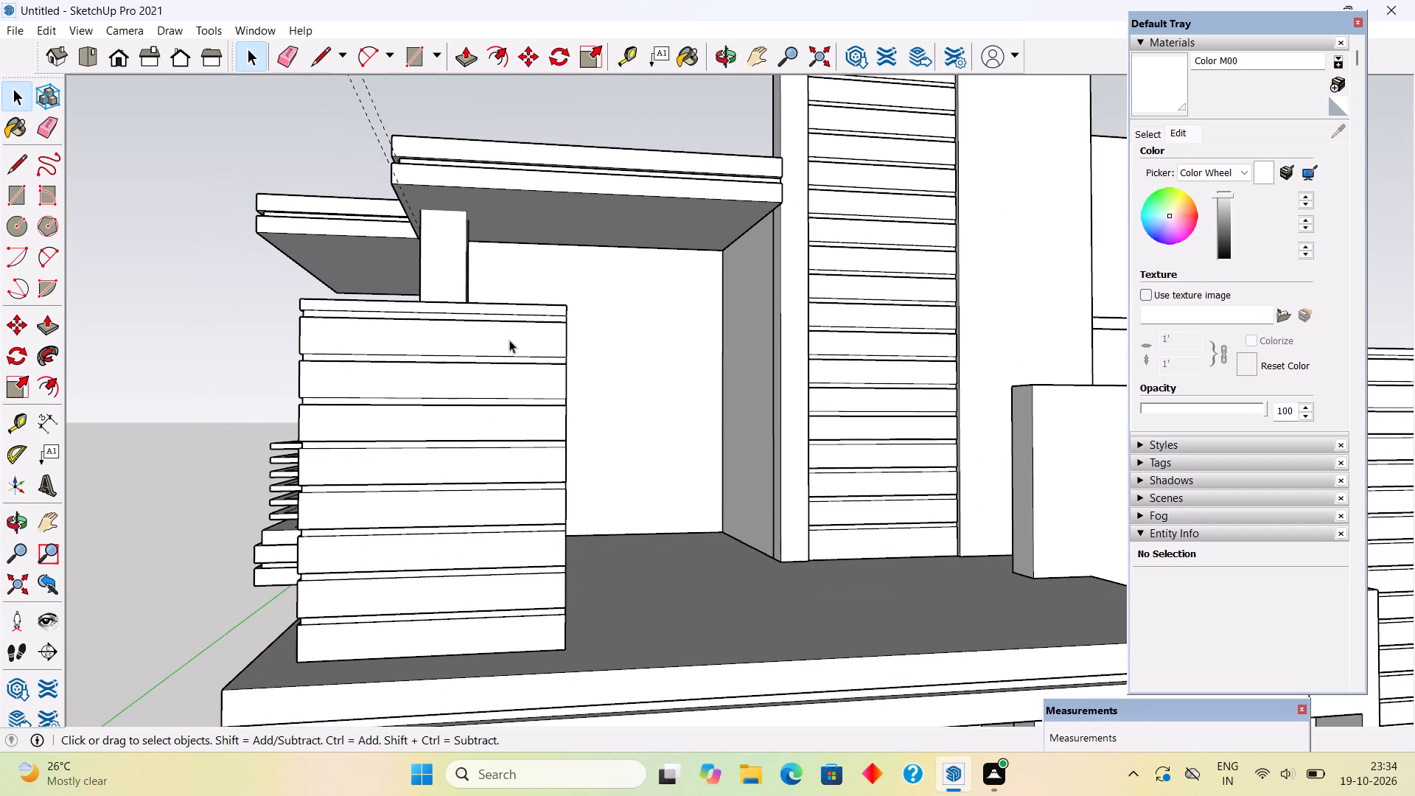
{"action": "middle_click_drag", "start_coordinate": [511, 353], "coordinate": [493, 430]}
{"action": "scroll", "coordinate": [571, 284], "scroll_direction": "up", "scroll_amount": 6}
{"action": "middle_click_drag", "start_coordinate": [553, 230], "coordinate": [549, 220]}
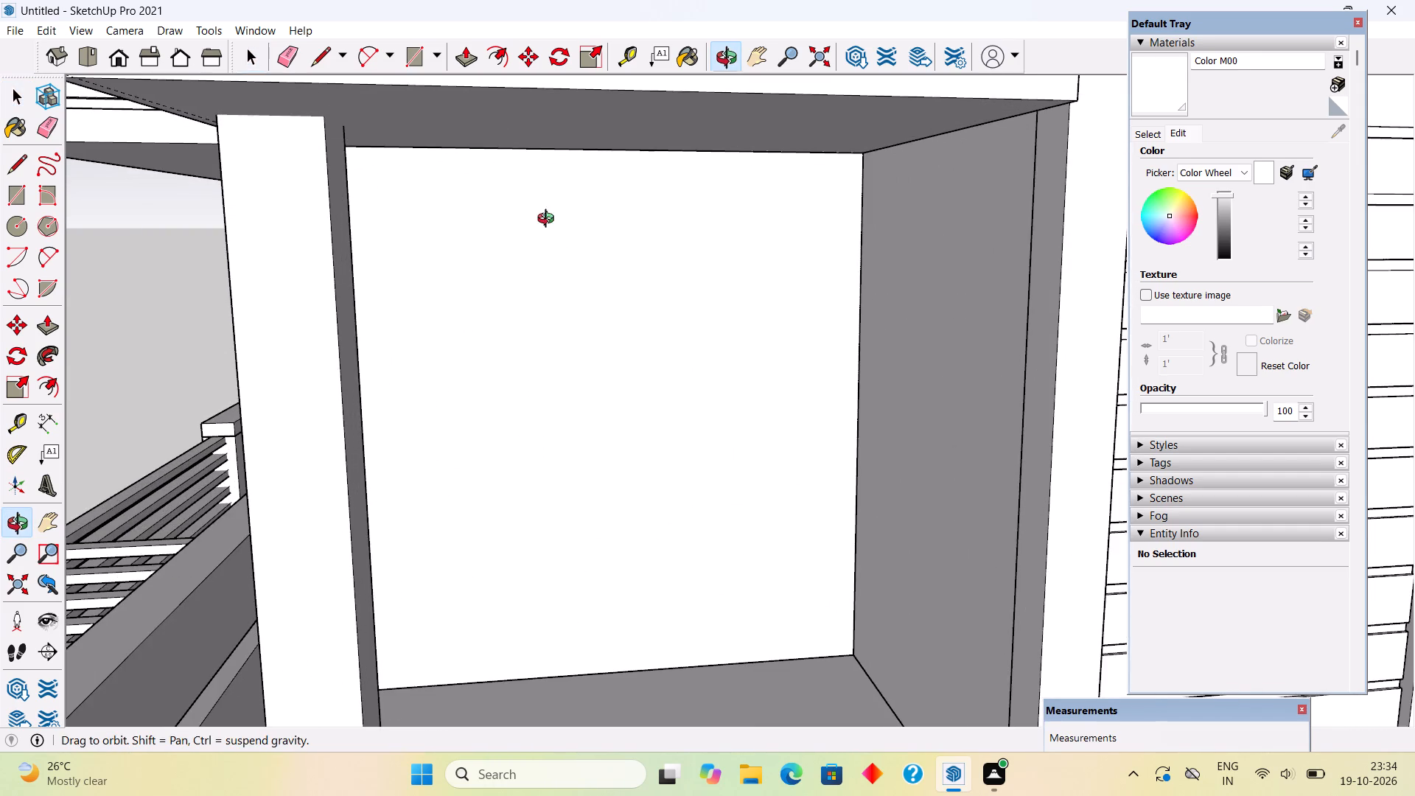
{"action": "scroll", "coordinate": [549, 219], "scroll_direction": "up", "scroll_amount": 1}
{"action": "middle_click_drag", "start_coordinate": [549, 220], "coordinate": [540, 194]}
{"action": "key", "text": "r"}
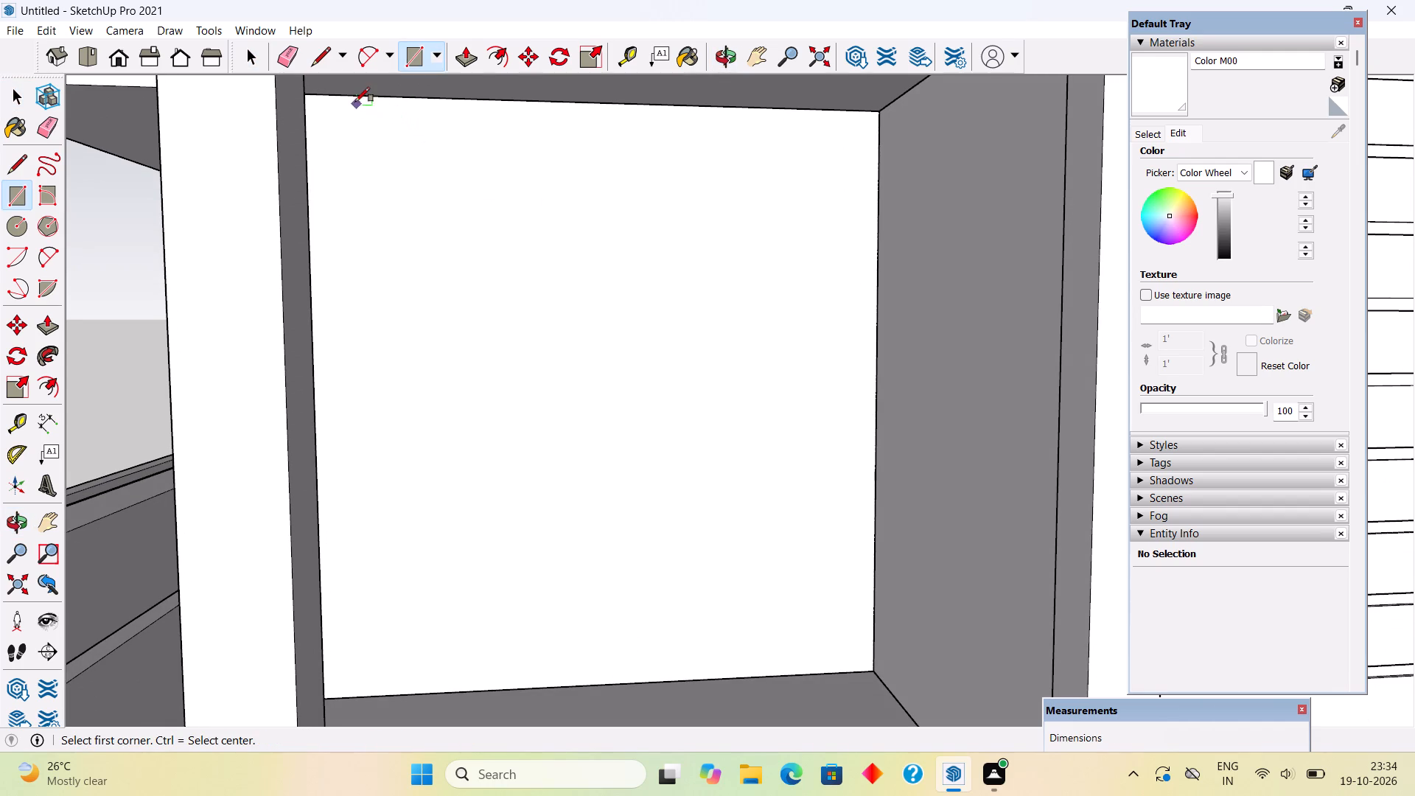
{"action": "left_click", "coordinate": [355, 98]}
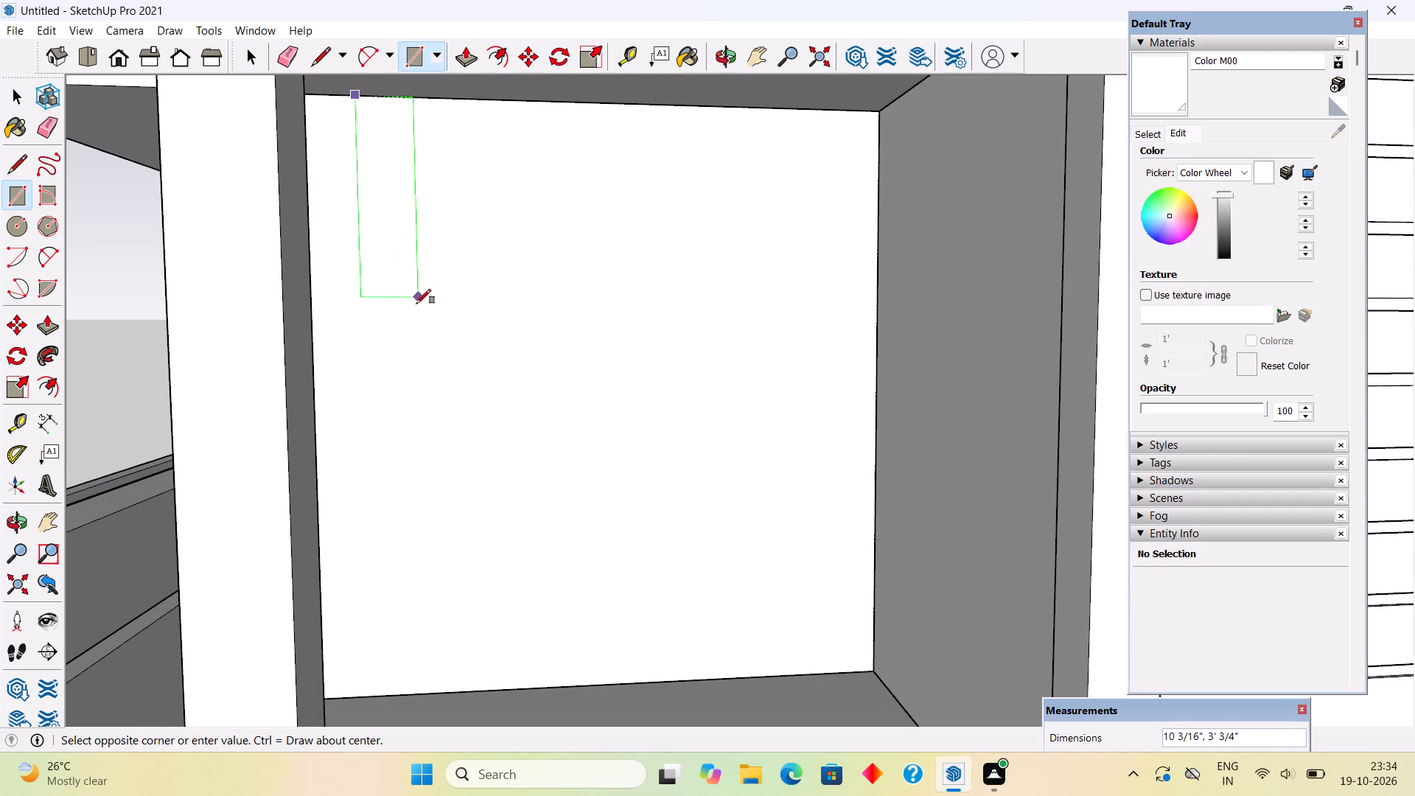
{"action": "left_click", "coordinate": [408, 346]}
Push/Pull the narrow rectangle 2" out from the recessed wall.
{"action": "key", "text": "p"}
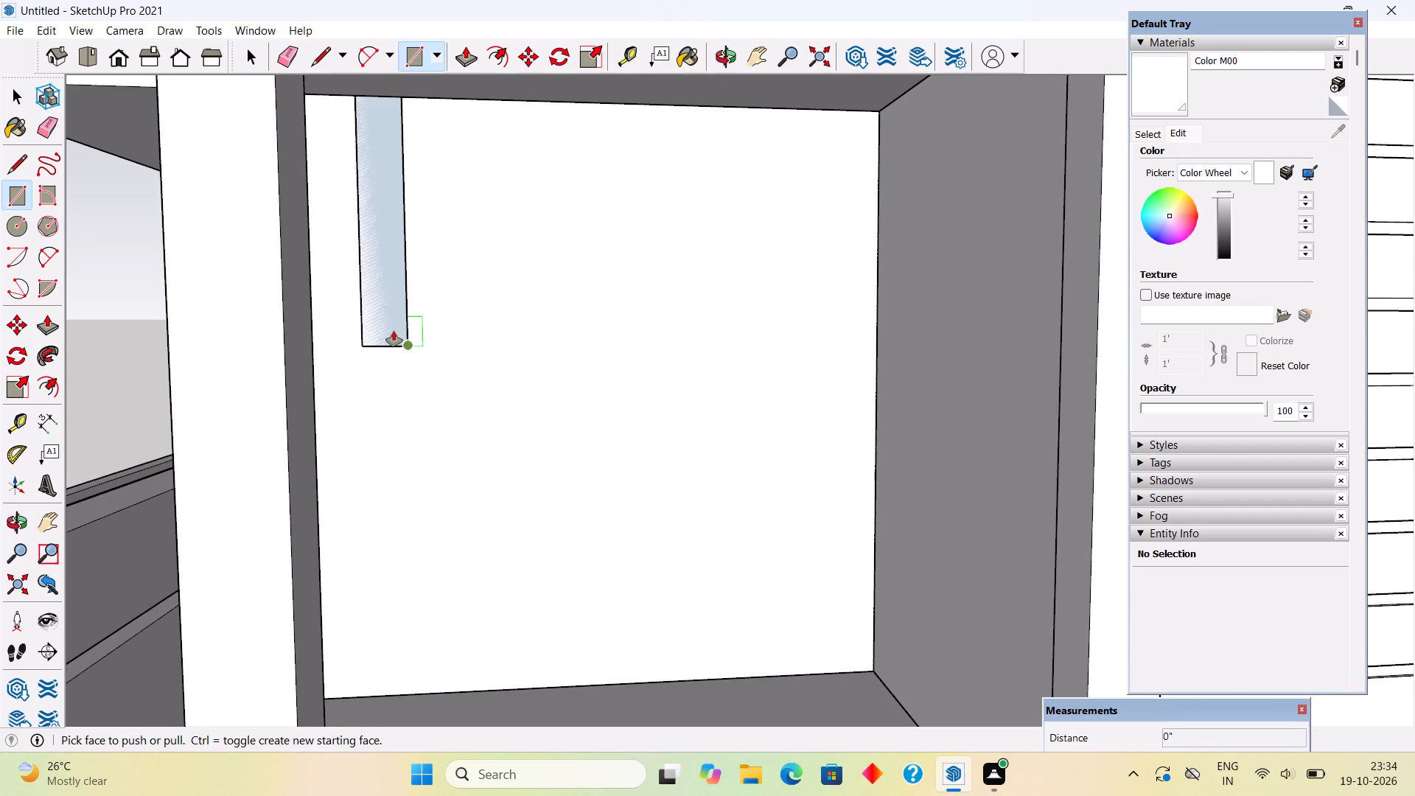
{"action": "left_click", "coordinate": [385, 328]}
{"action": "middle_click_drag", "start_coordinate": [505, 338], "coordinate": [579, 373]}
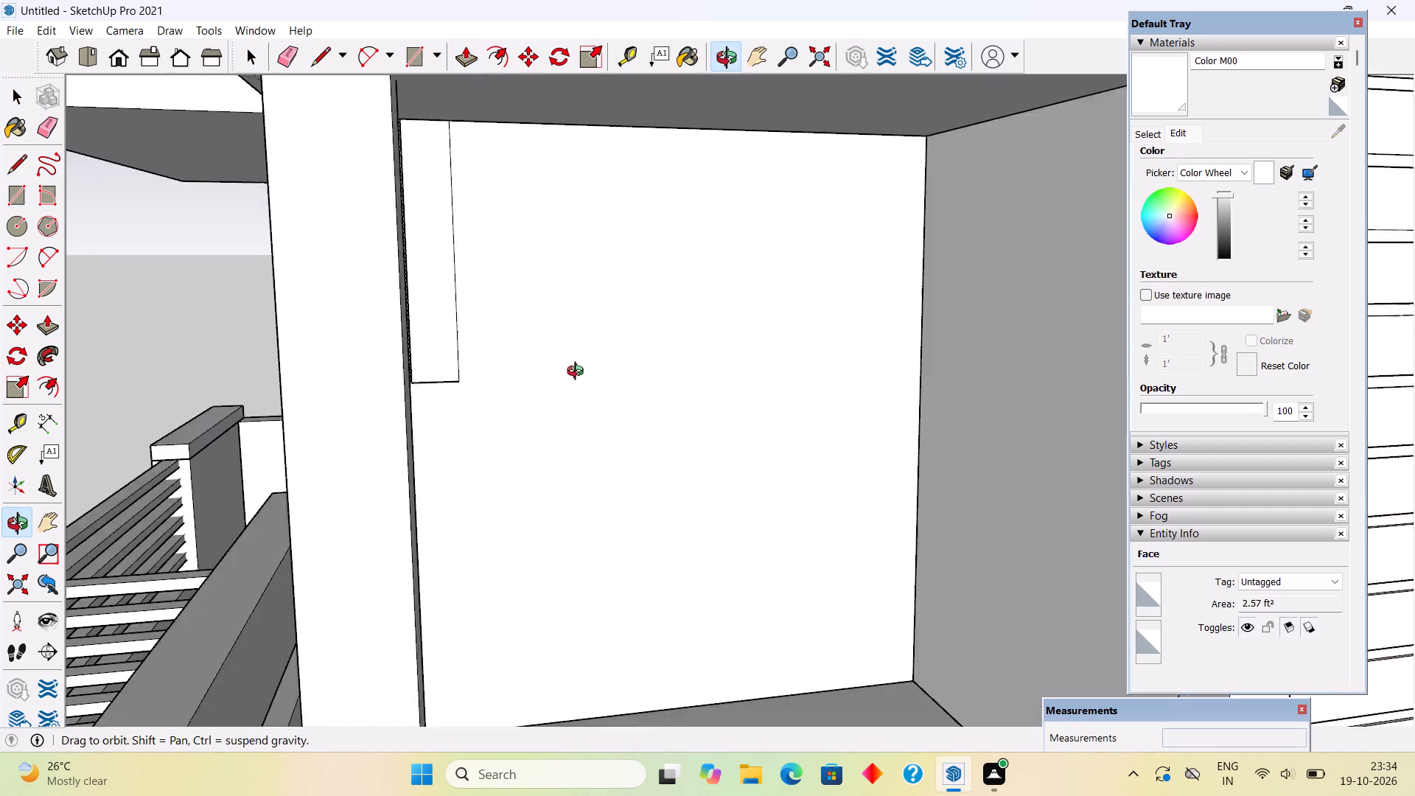
{"action": "middle_click_drag", "start_coordinate": [579, 373], "coordinate": [840, 444]}
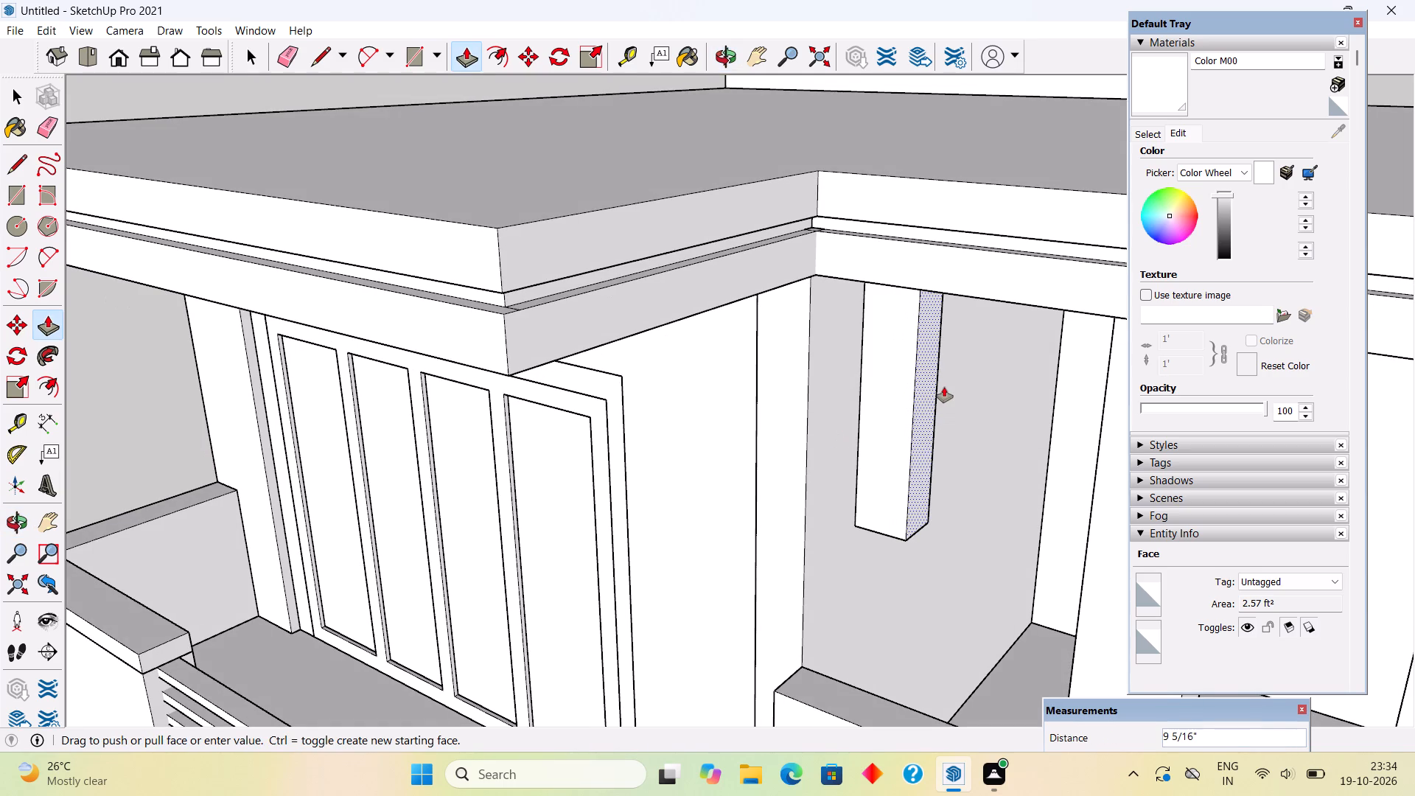
{"action": "type", "text": "2\""}
{"action": "key", "text": "Return"}
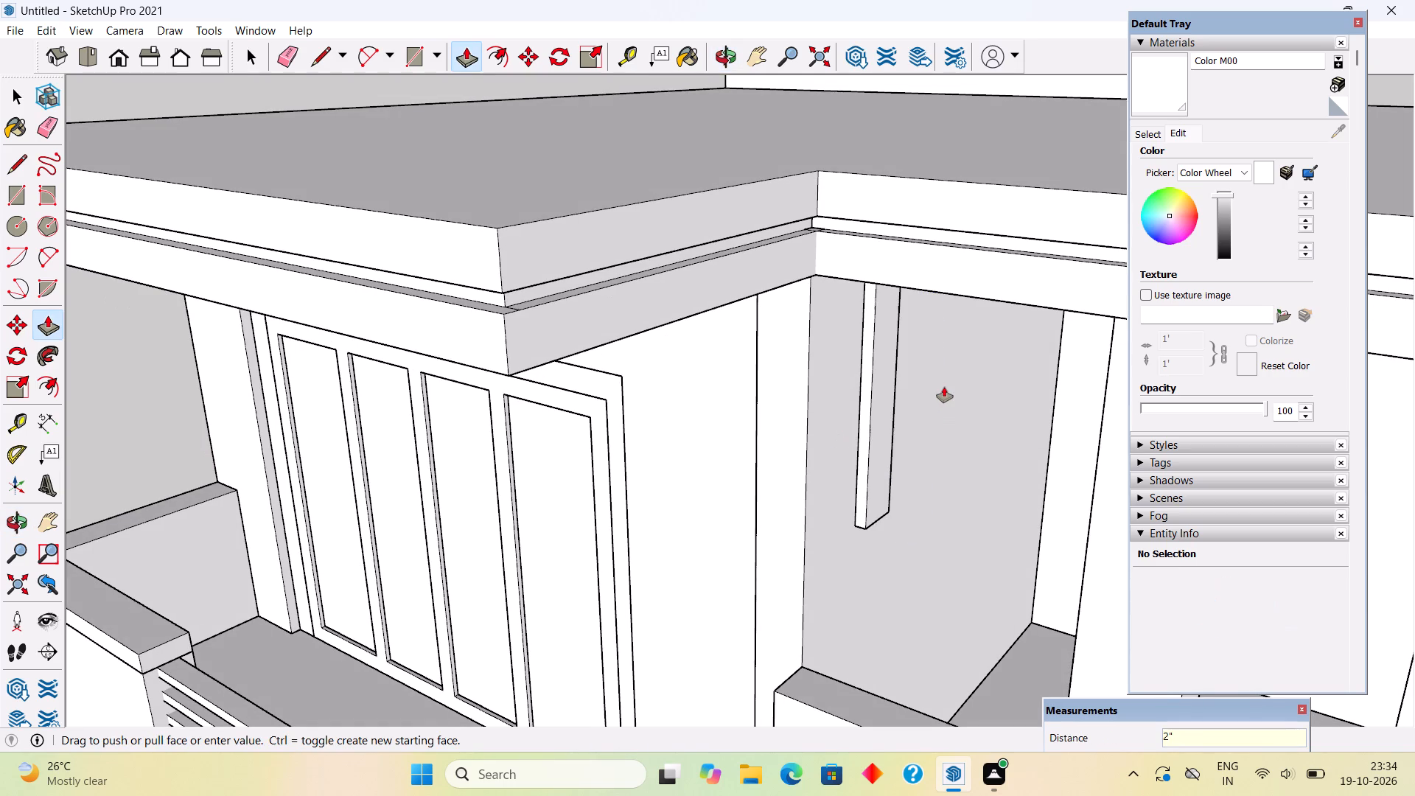
Select the whole raised wall strip and make it a group.
{"action": "key", "text": "space"}
{"action": "triple_click", "coordinate": [869, 468]}
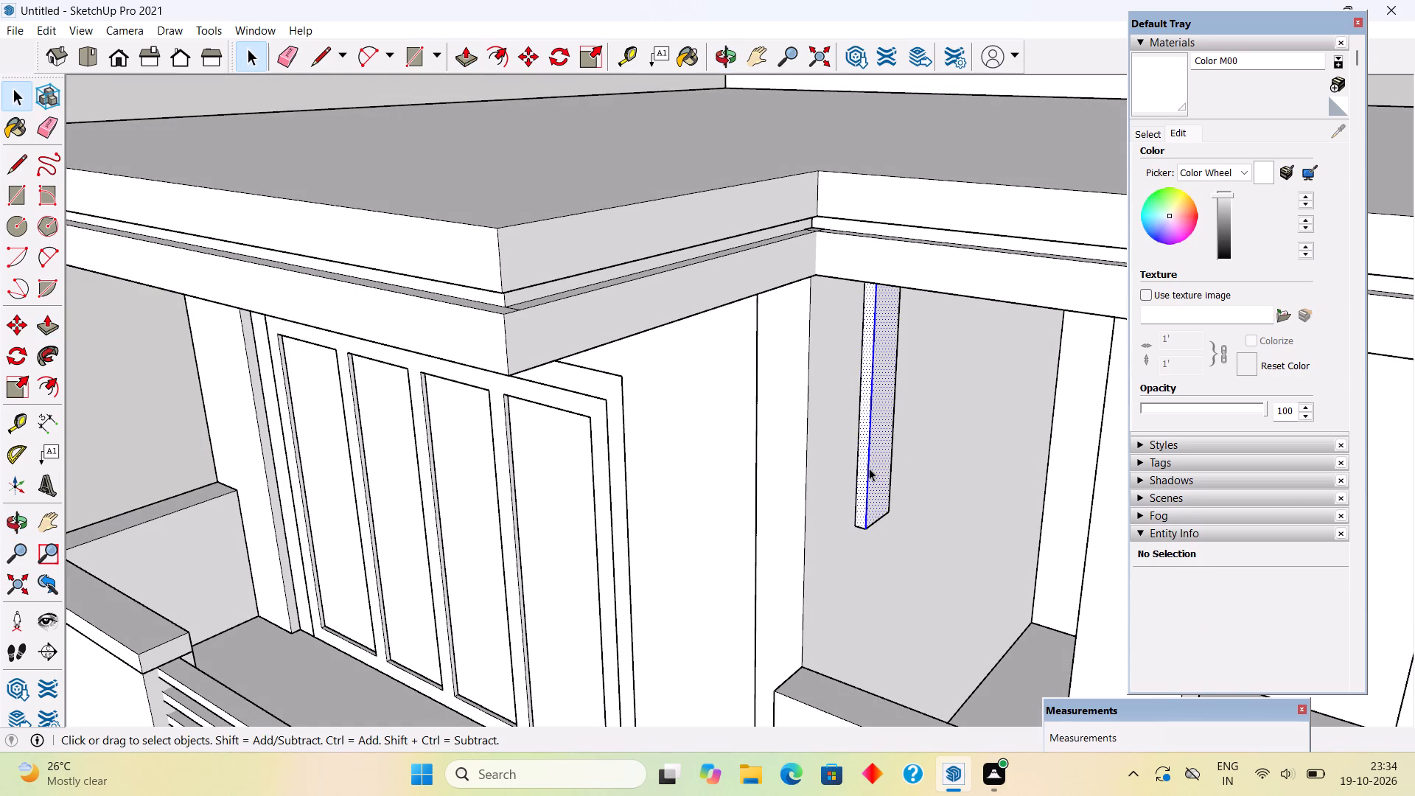
{"action": "right_click", "coordinate": [869, 468]}
{"action": "left_click", "coordinate": [899, 629]}
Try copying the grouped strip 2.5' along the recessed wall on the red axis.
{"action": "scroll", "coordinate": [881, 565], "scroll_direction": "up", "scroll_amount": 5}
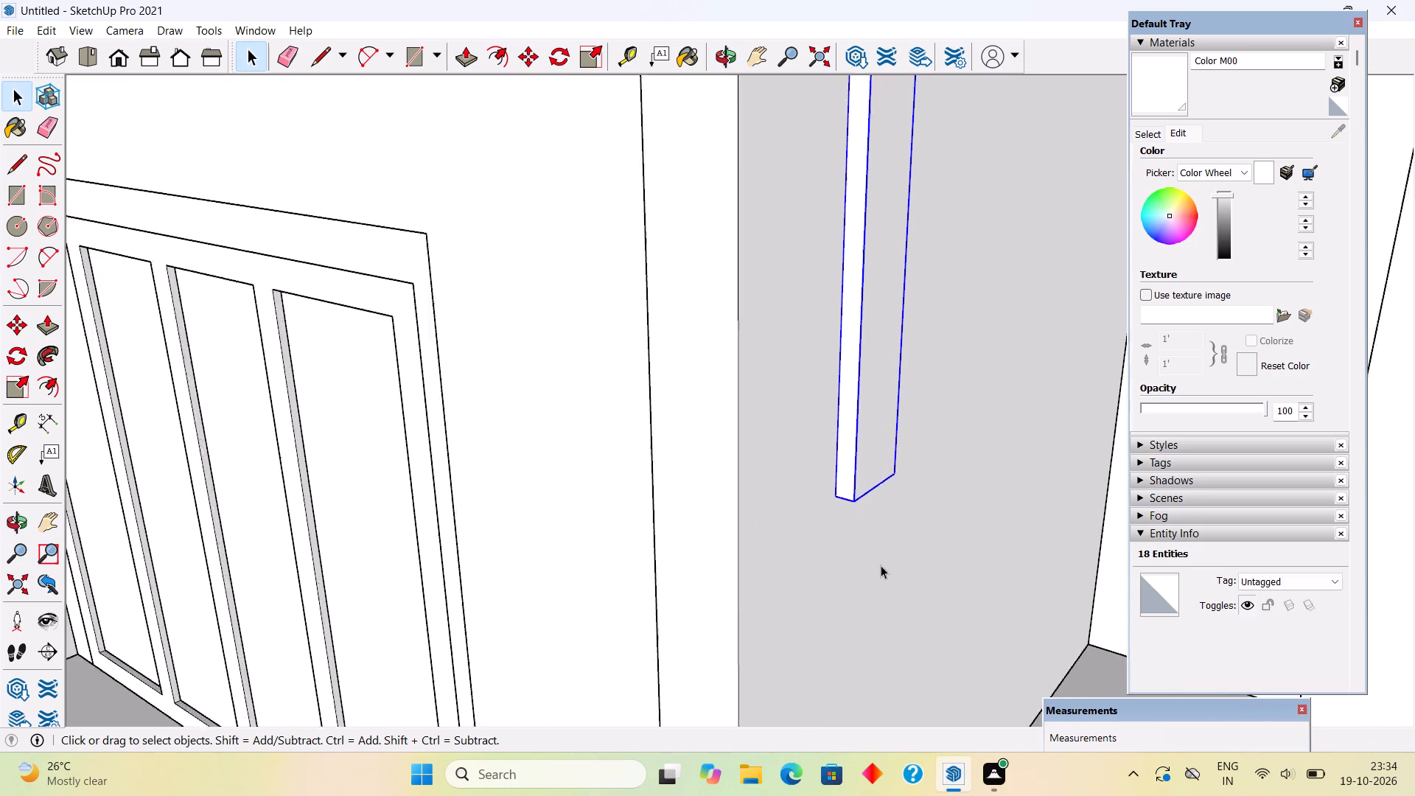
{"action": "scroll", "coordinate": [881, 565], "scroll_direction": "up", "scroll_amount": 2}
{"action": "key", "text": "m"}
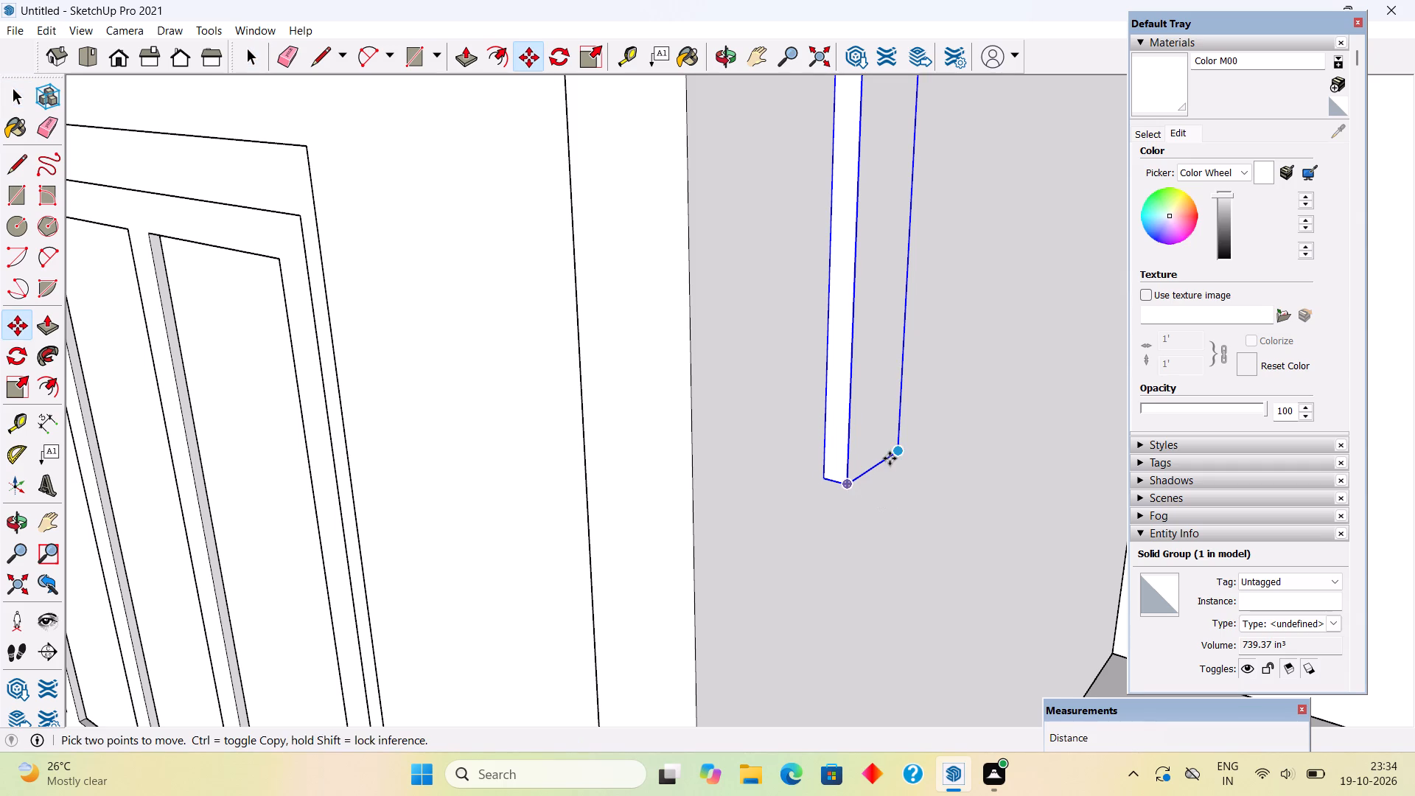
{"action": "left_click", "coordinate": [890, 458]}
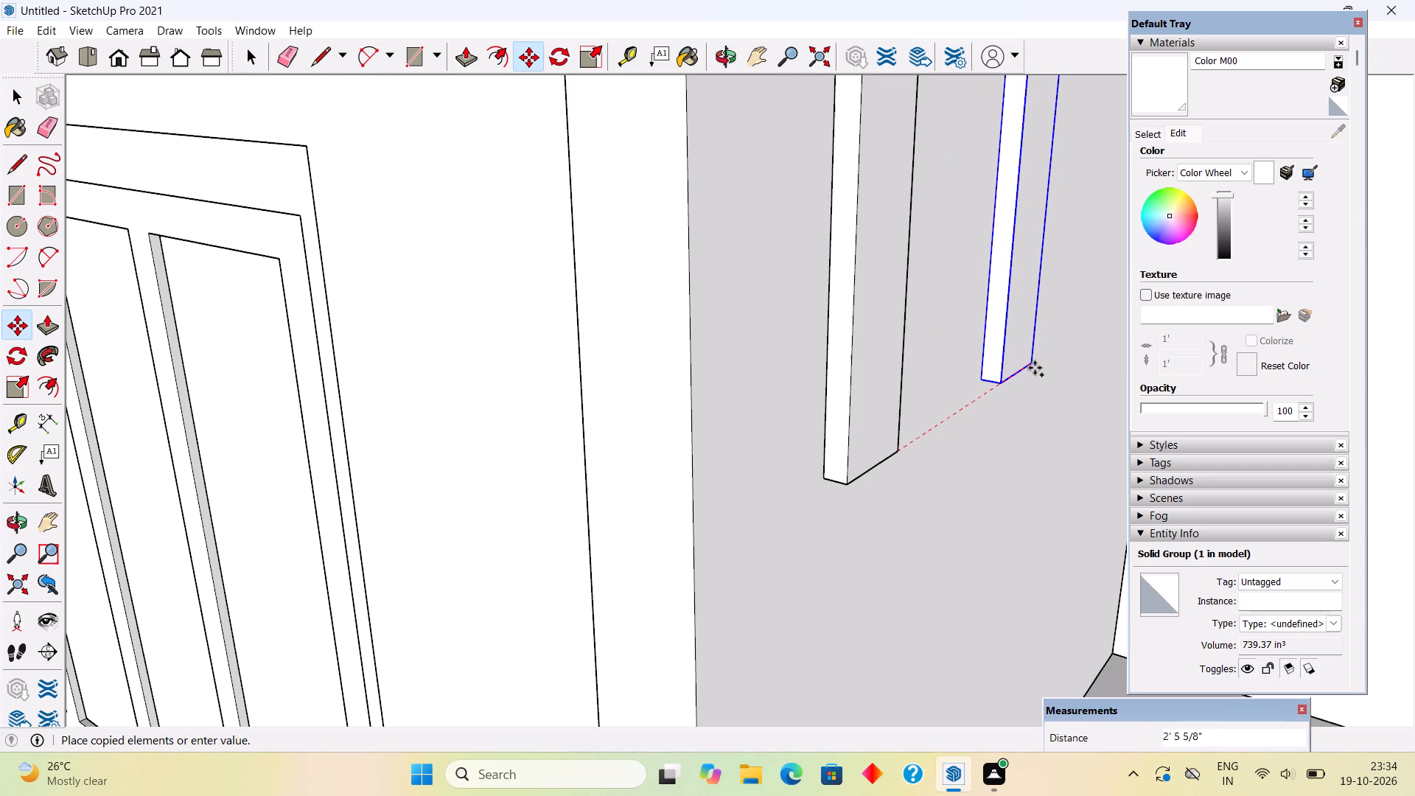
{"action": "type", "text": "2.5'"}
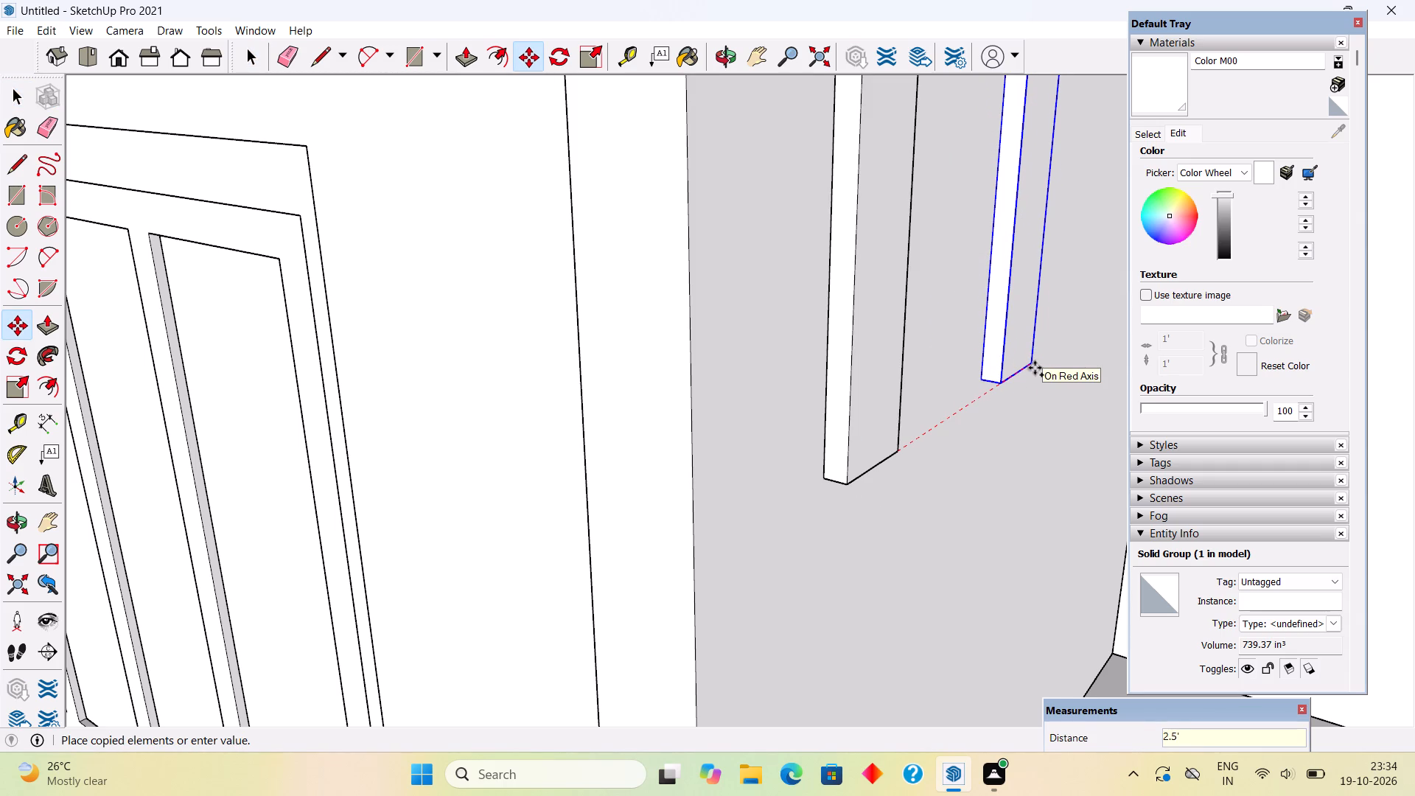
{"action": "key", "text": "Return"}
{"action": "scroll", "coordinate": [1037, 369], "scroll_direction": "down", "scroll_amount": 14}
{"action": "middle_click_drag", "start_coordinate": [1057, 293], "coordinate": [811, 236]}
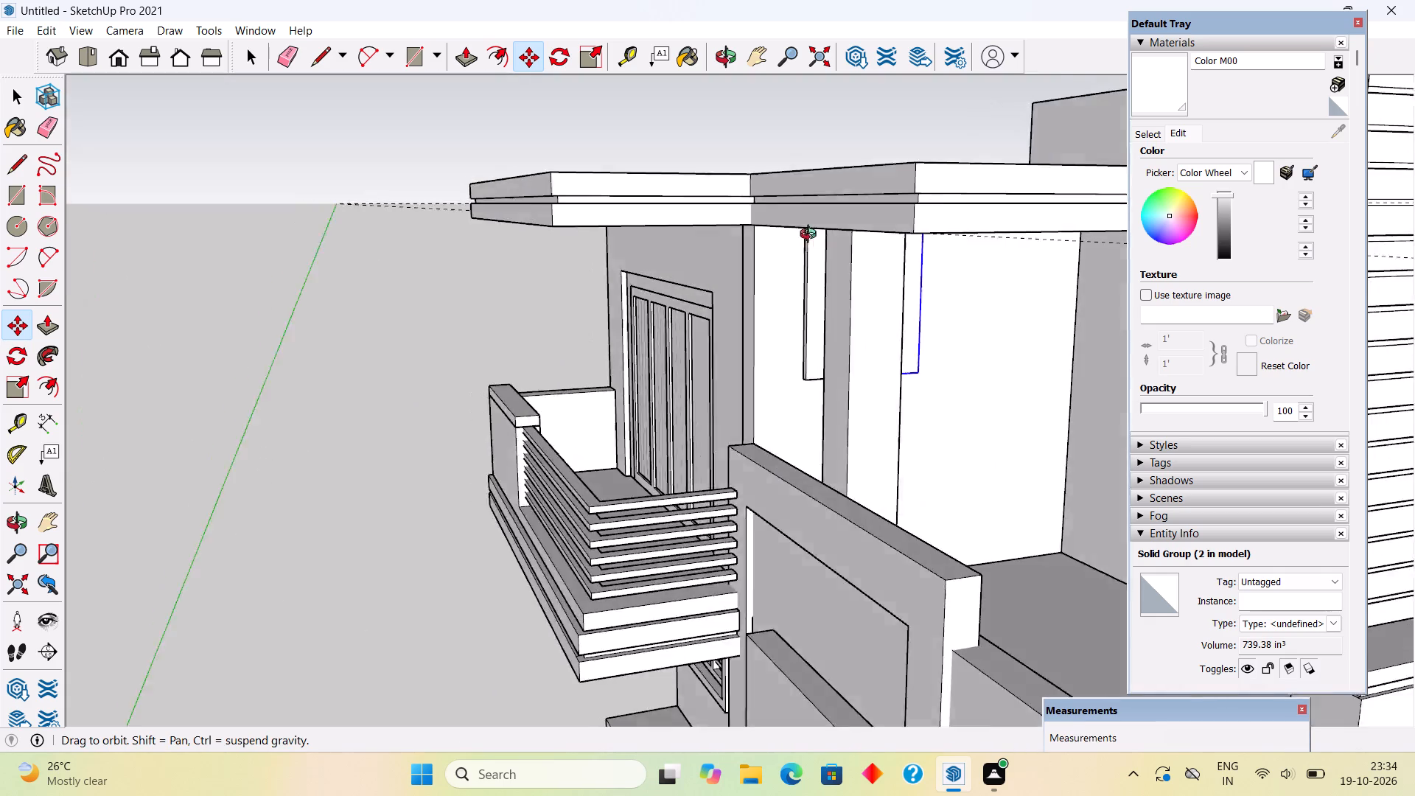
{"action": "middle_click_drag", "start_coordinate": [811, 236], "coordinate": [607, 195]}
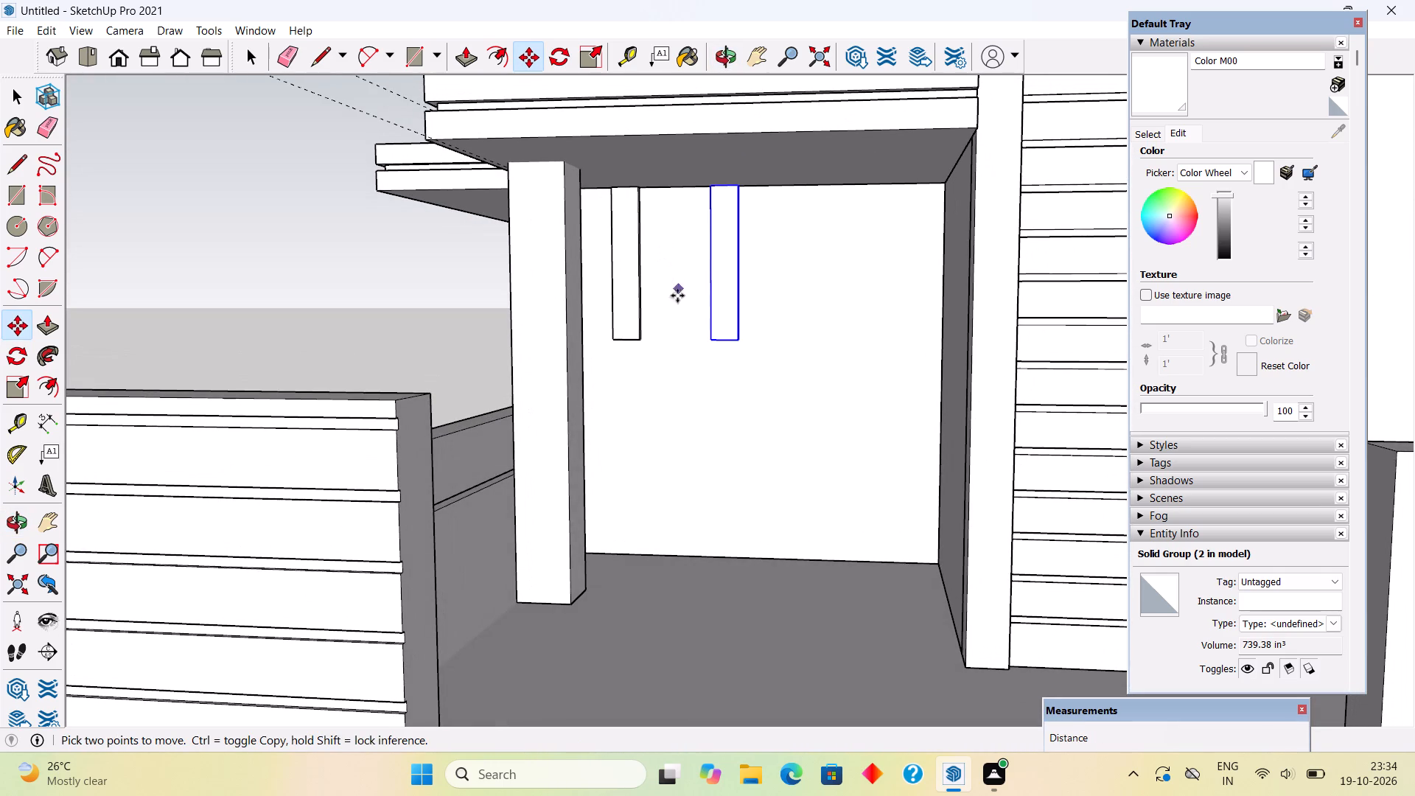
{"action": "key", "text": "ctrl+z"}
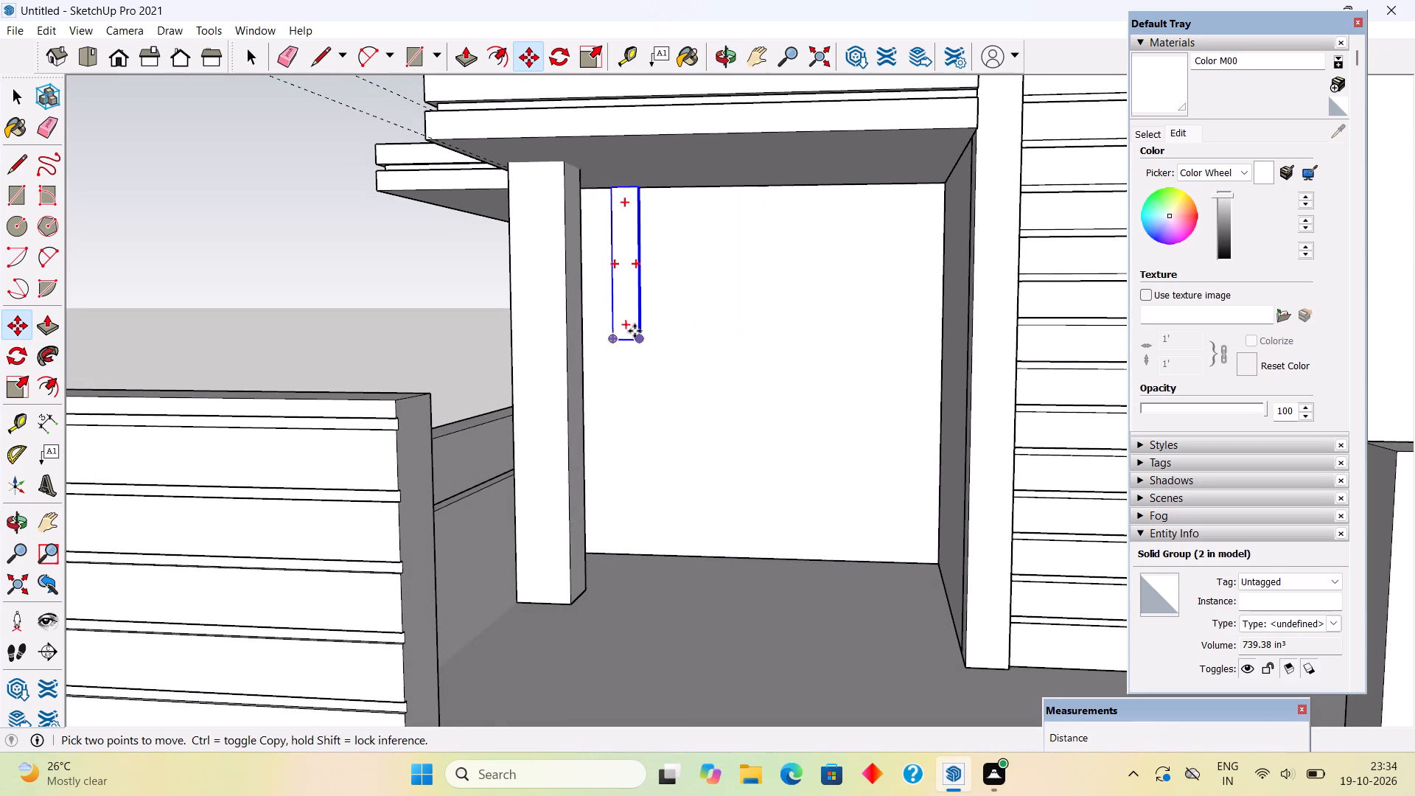
Make two copies of the grouped strip along the recessed wall on the red axis, each 1.5' from the previous one.
{"action": "left_click", "coordinate": [635, 331]}
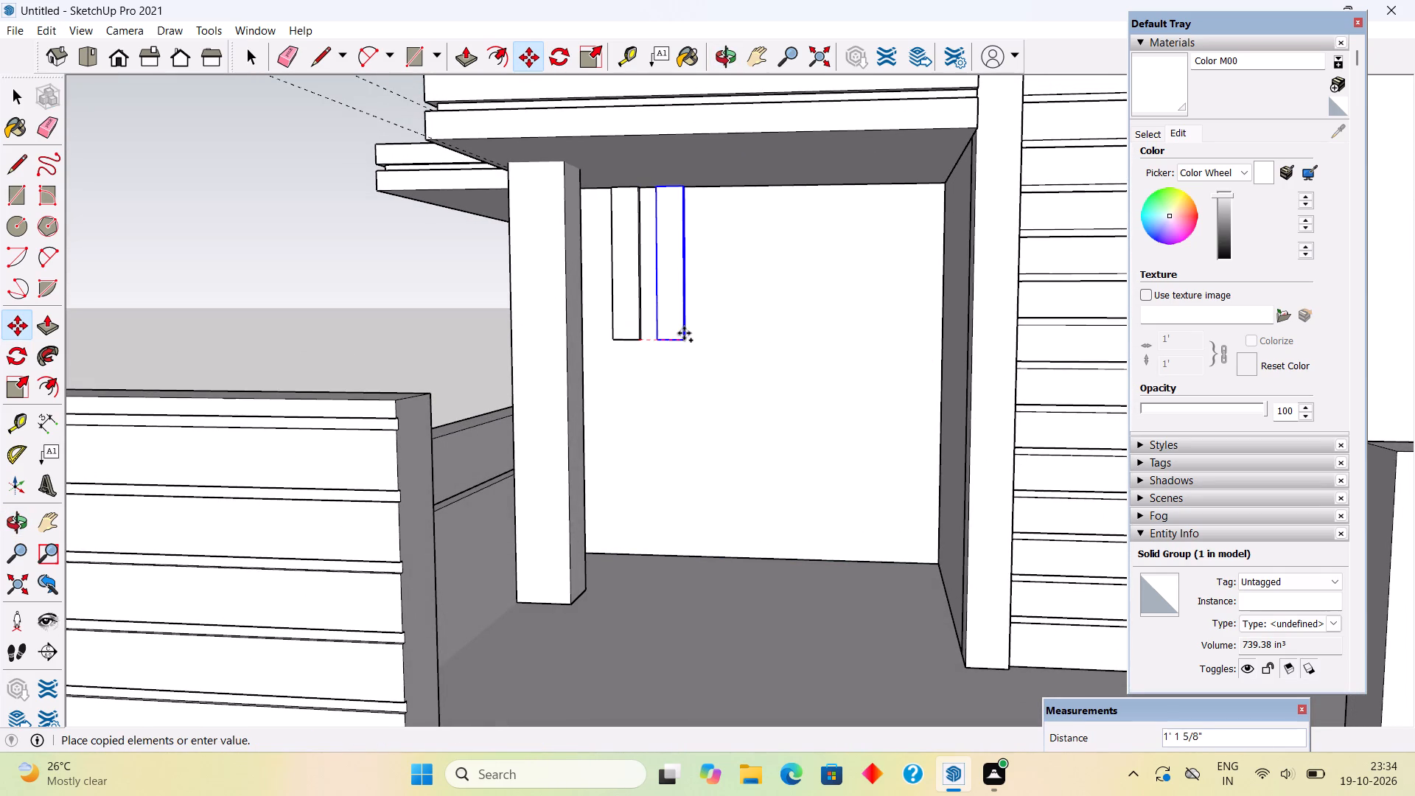
{"action": "type", "text": "1.5'"}
{"action": "key", "text": "Return"}
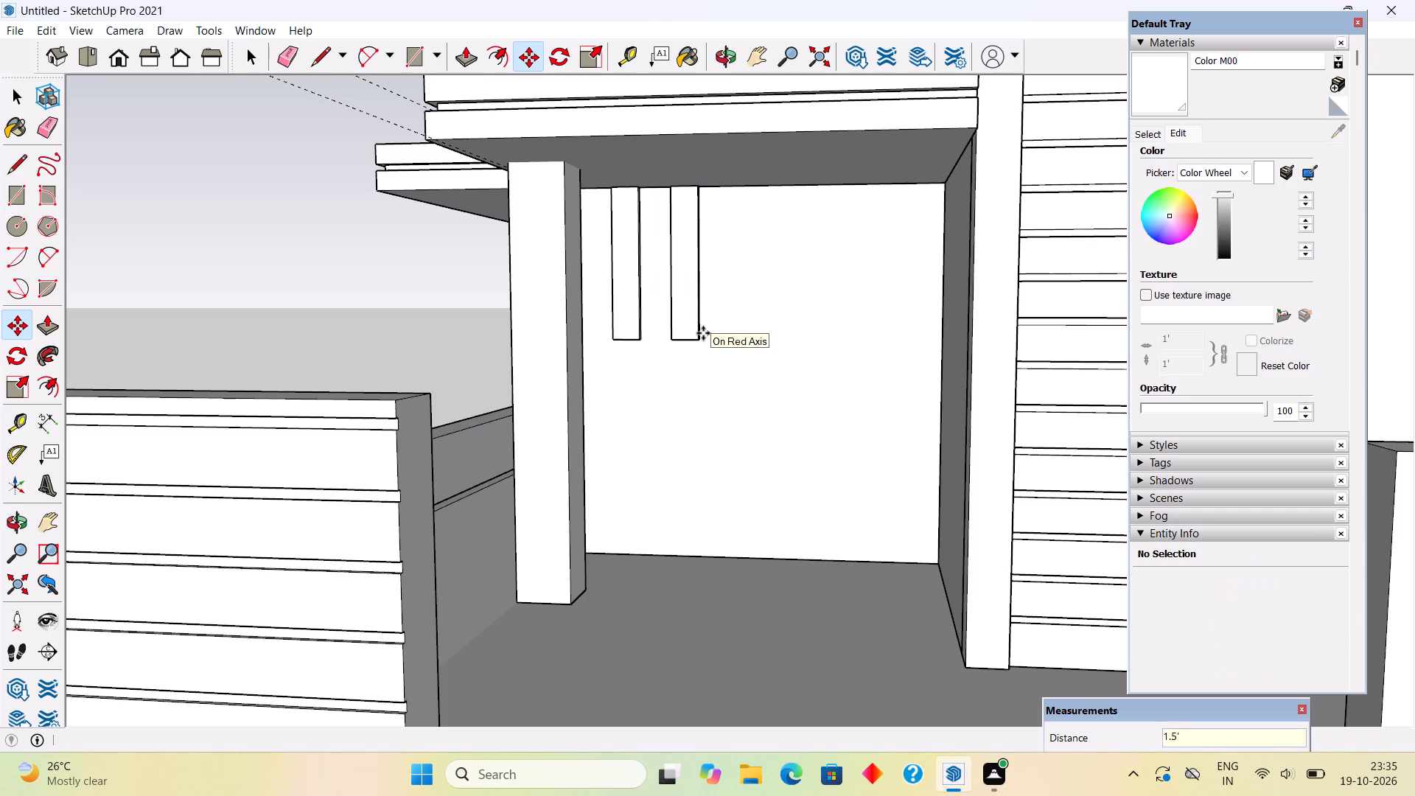
{"action": "left_click", "coordinate": [699, 338]}
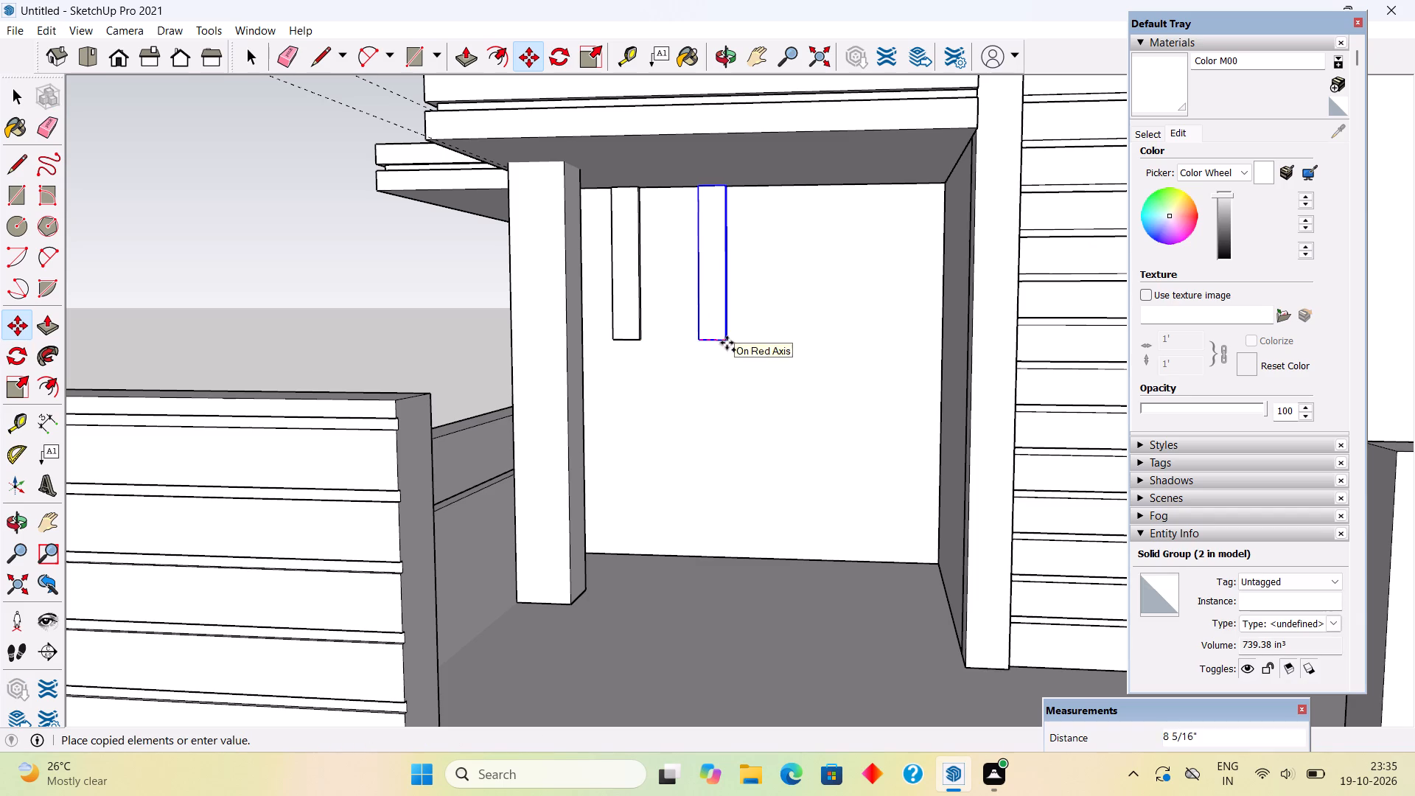
{"action": "type", "text": "1.5'"}
{"action": "key", "text": "Return"}
{"action": "key", "text": "space"}
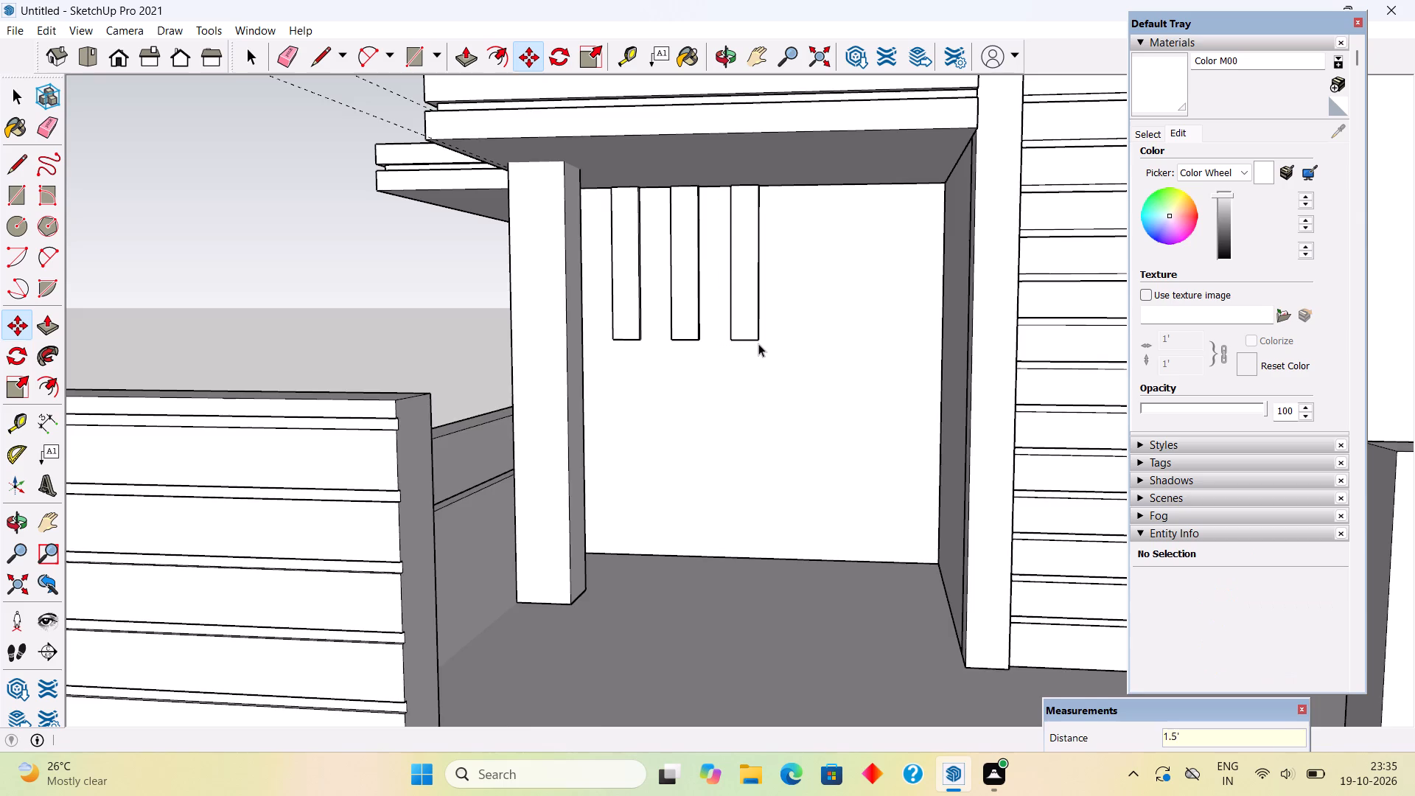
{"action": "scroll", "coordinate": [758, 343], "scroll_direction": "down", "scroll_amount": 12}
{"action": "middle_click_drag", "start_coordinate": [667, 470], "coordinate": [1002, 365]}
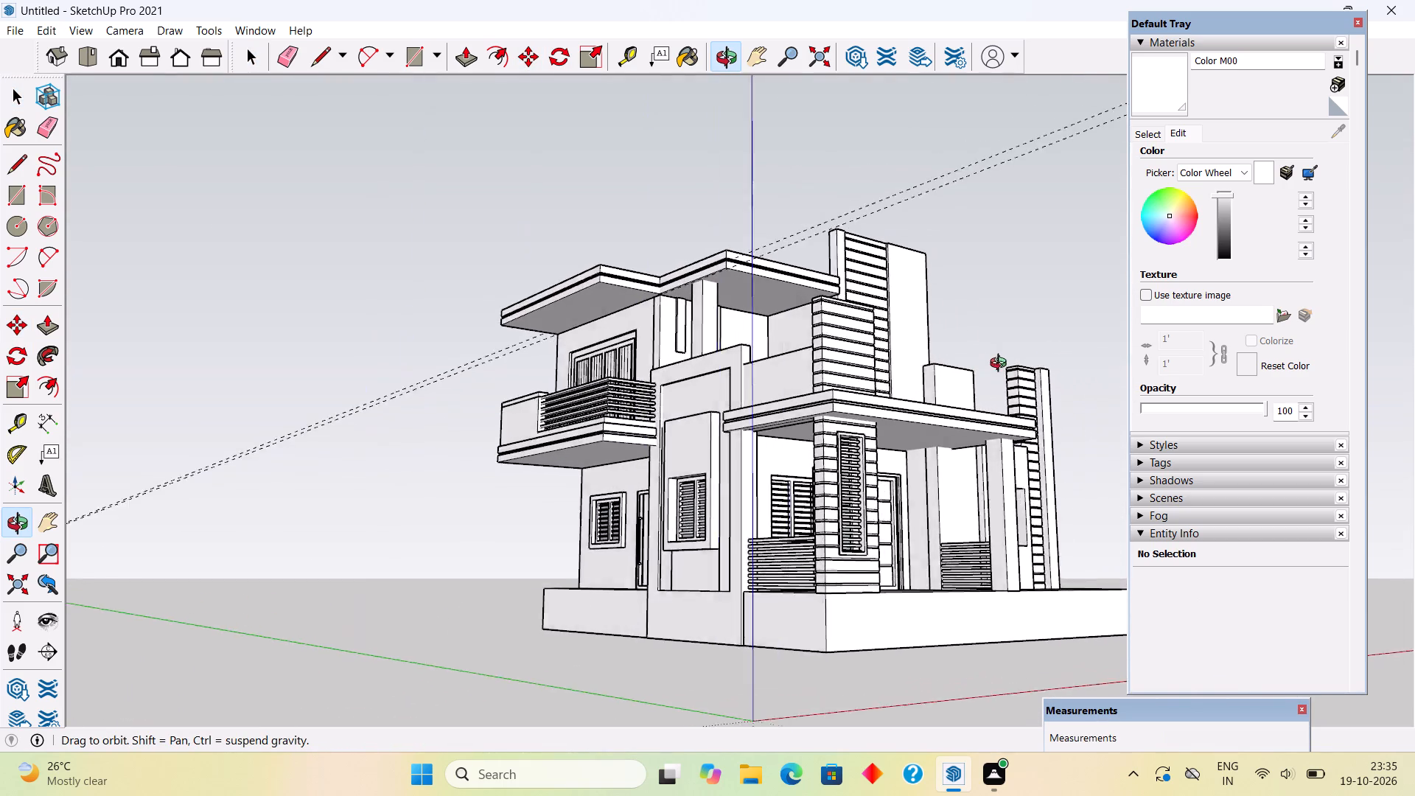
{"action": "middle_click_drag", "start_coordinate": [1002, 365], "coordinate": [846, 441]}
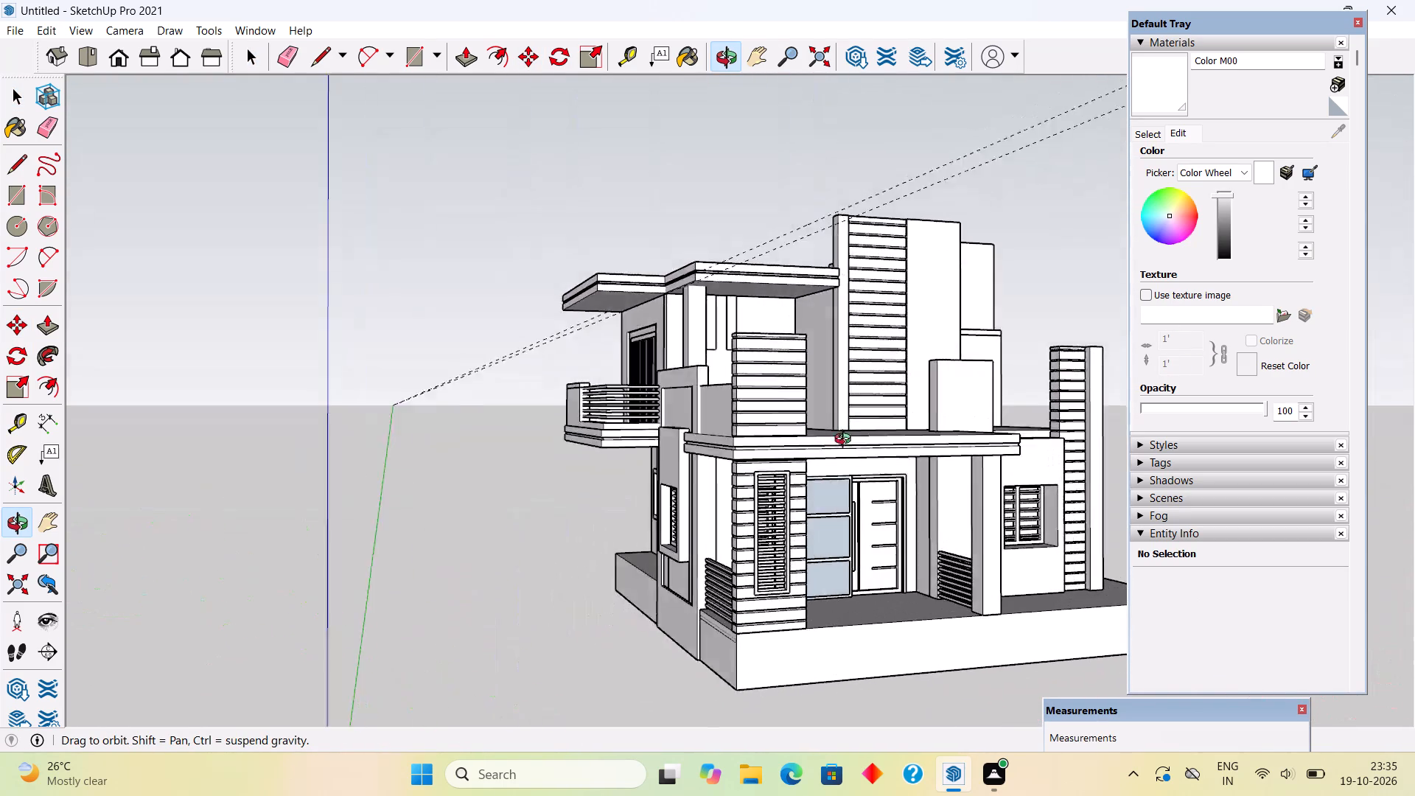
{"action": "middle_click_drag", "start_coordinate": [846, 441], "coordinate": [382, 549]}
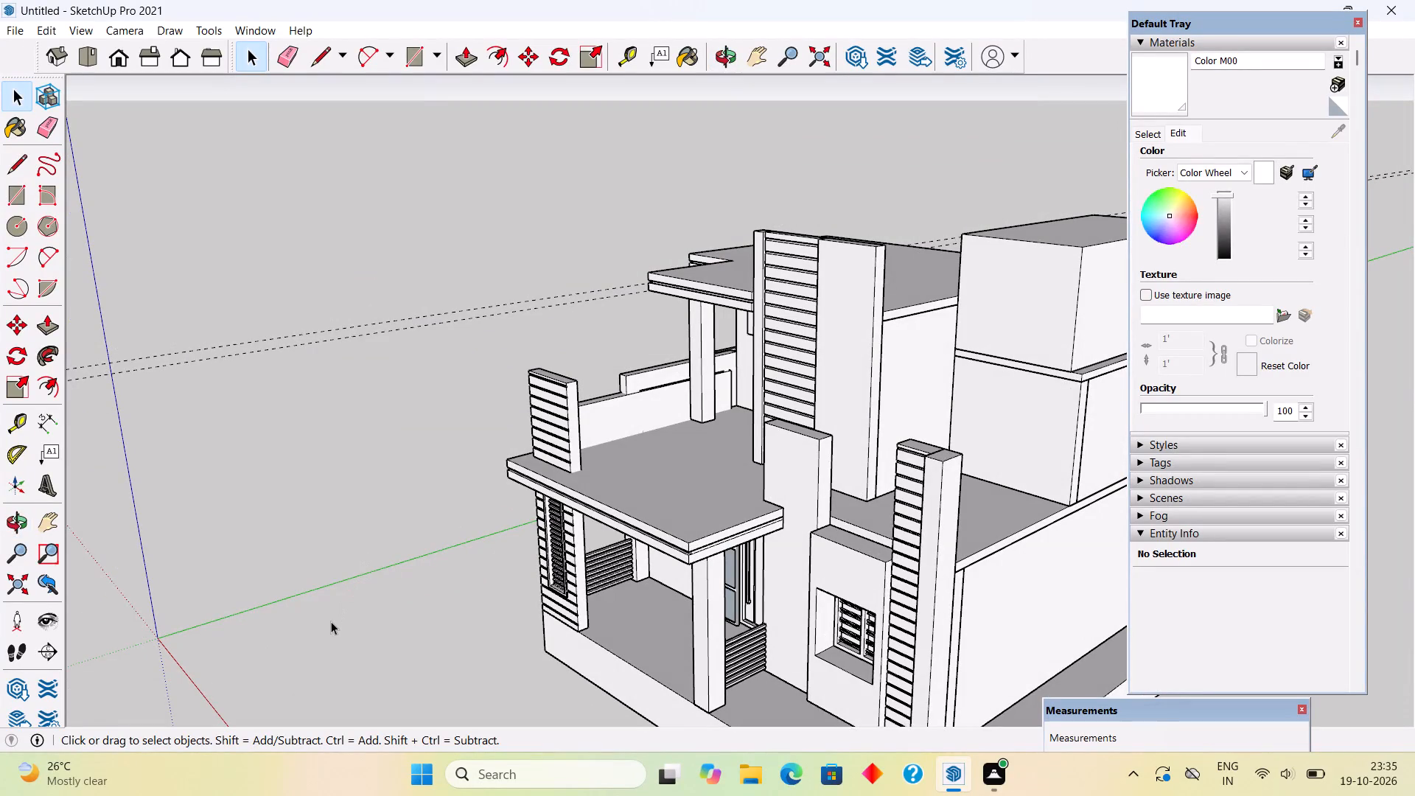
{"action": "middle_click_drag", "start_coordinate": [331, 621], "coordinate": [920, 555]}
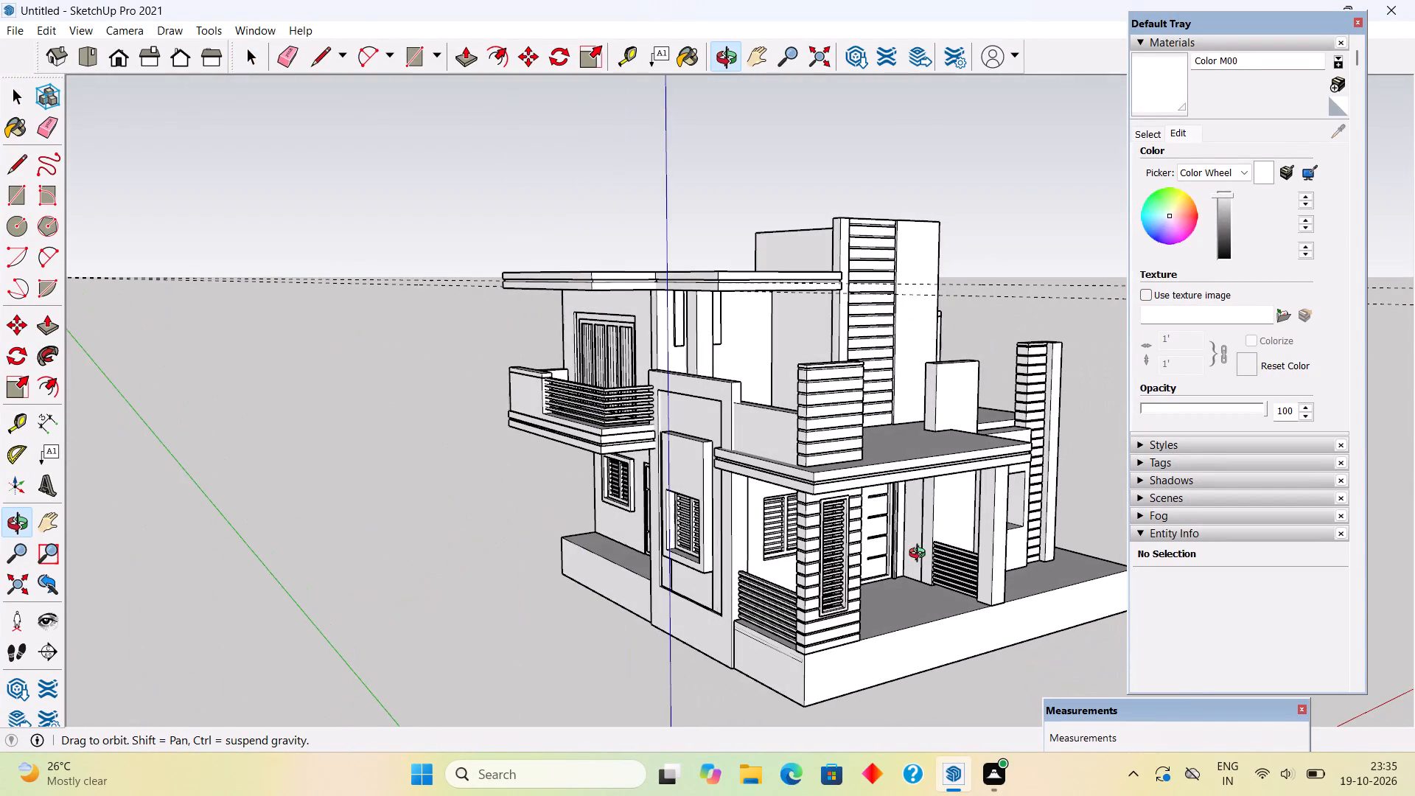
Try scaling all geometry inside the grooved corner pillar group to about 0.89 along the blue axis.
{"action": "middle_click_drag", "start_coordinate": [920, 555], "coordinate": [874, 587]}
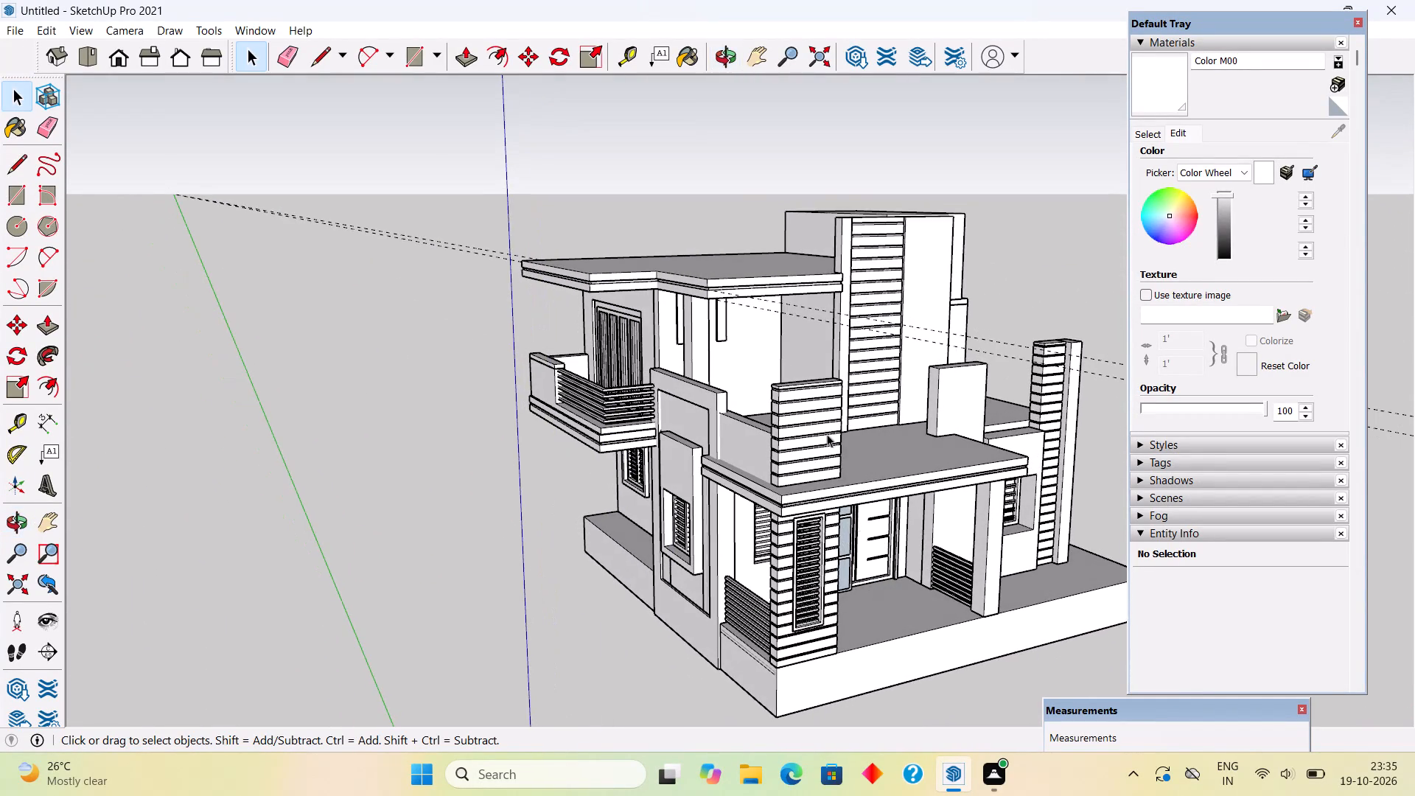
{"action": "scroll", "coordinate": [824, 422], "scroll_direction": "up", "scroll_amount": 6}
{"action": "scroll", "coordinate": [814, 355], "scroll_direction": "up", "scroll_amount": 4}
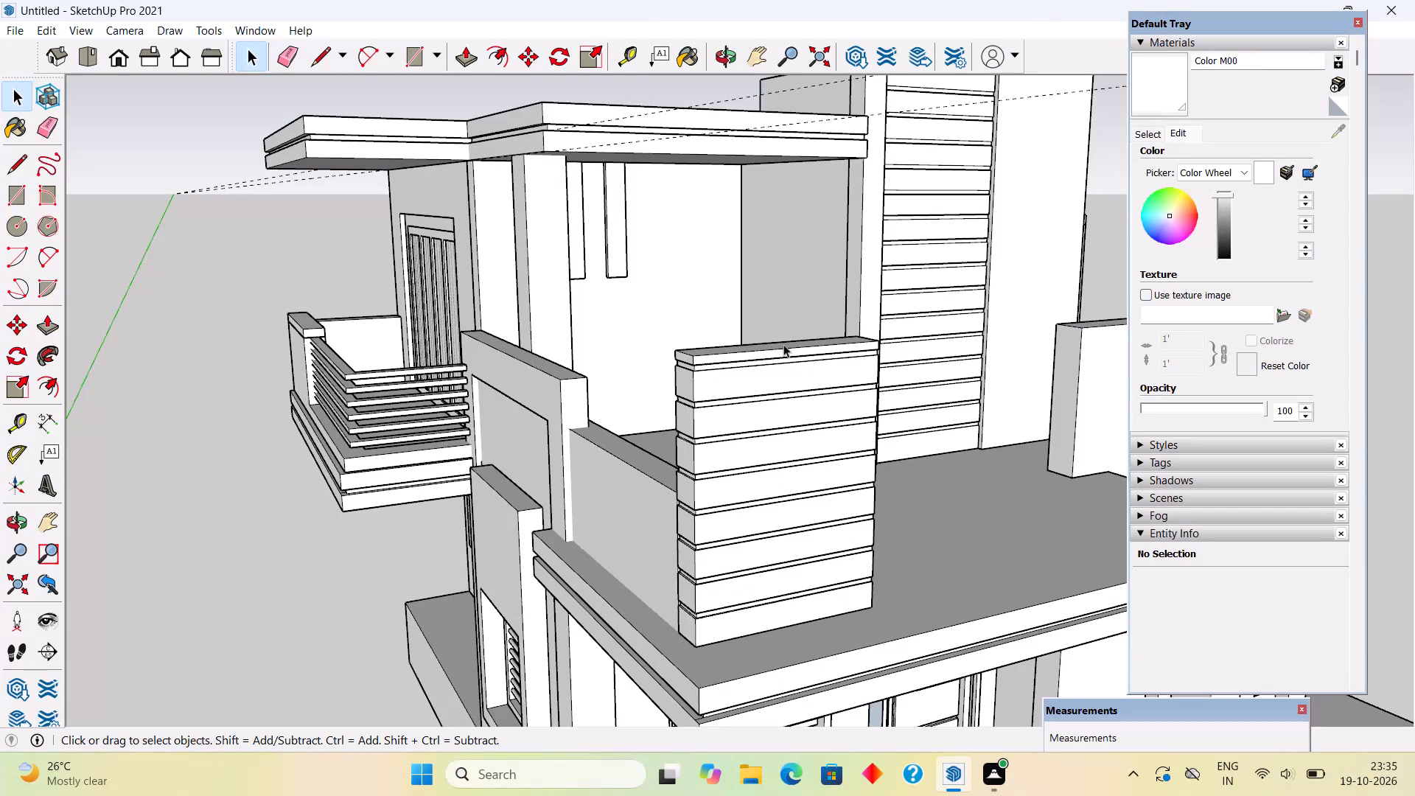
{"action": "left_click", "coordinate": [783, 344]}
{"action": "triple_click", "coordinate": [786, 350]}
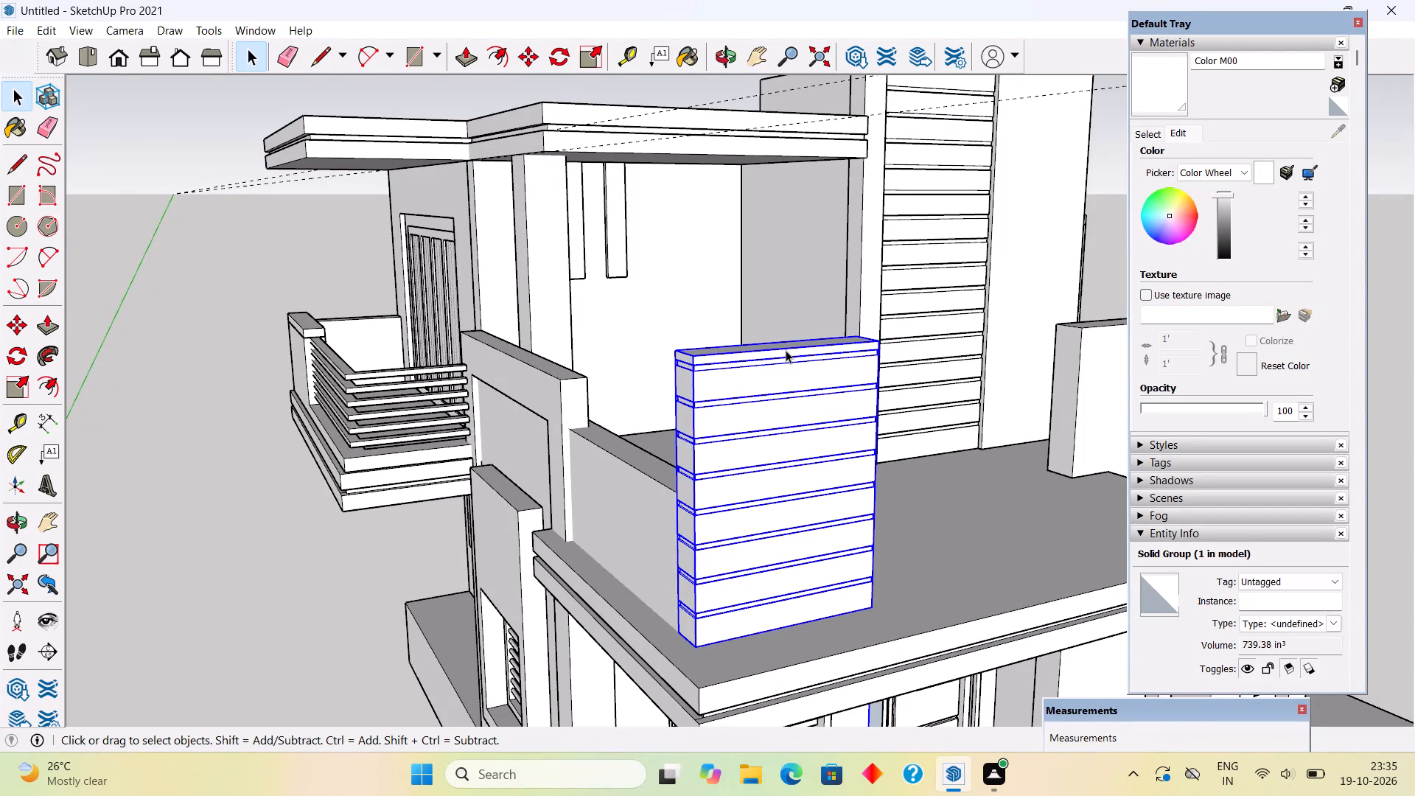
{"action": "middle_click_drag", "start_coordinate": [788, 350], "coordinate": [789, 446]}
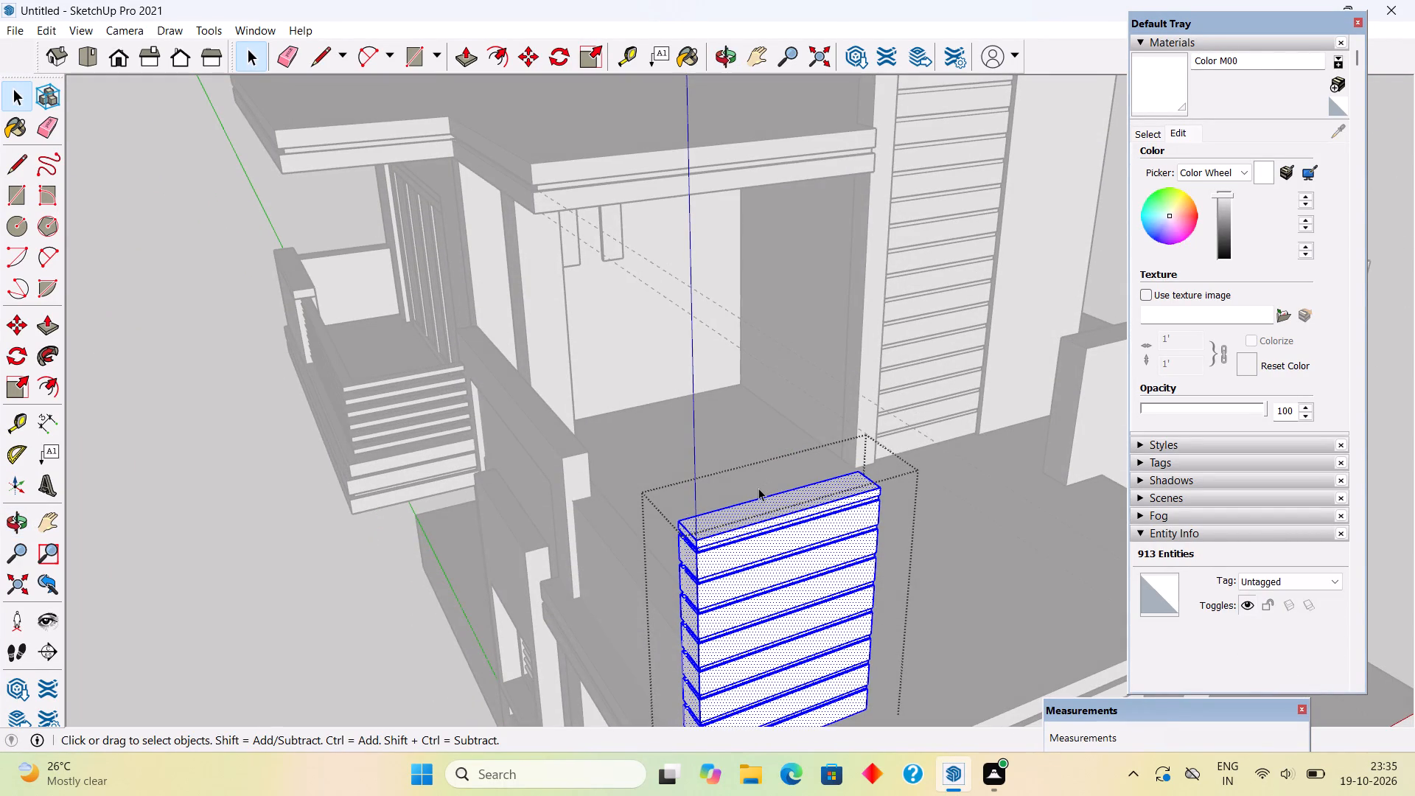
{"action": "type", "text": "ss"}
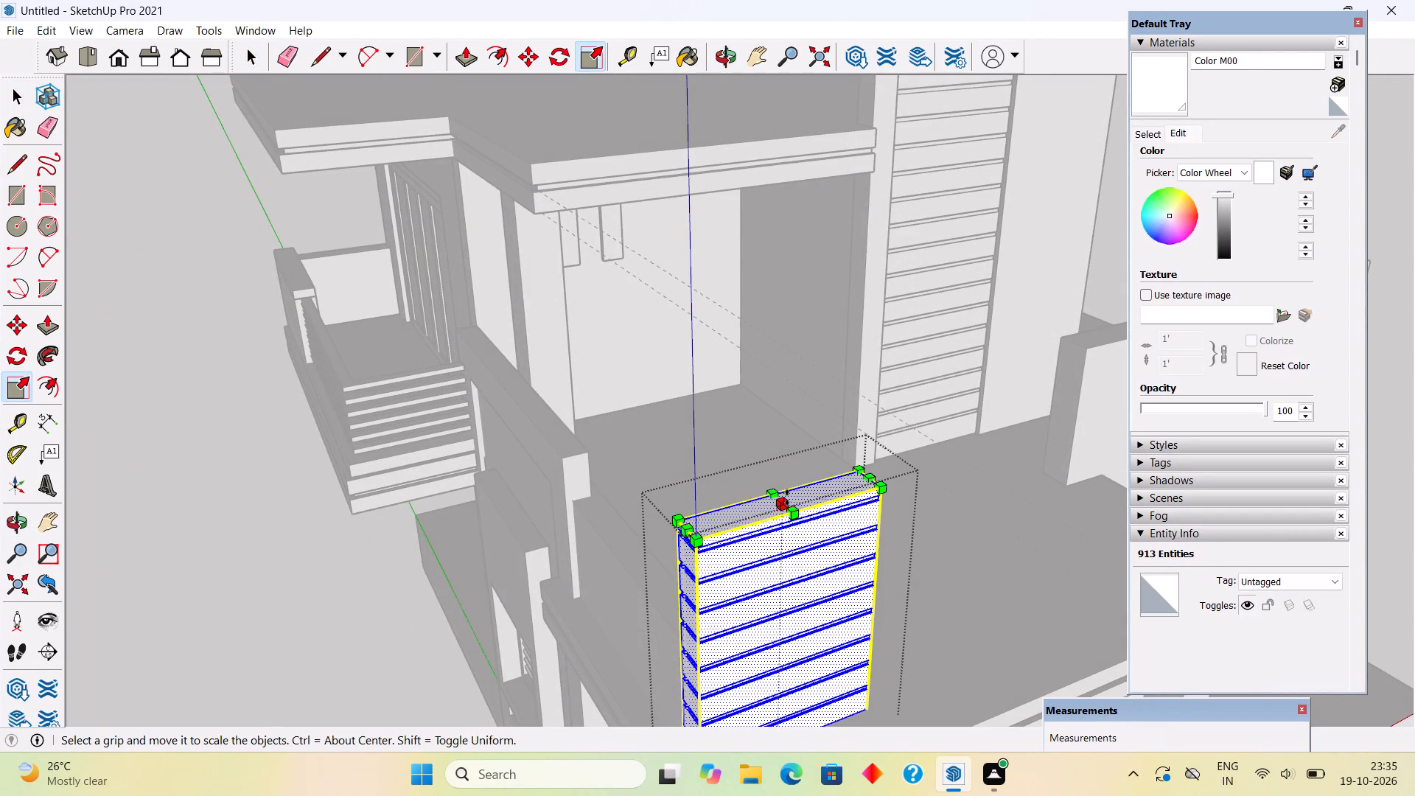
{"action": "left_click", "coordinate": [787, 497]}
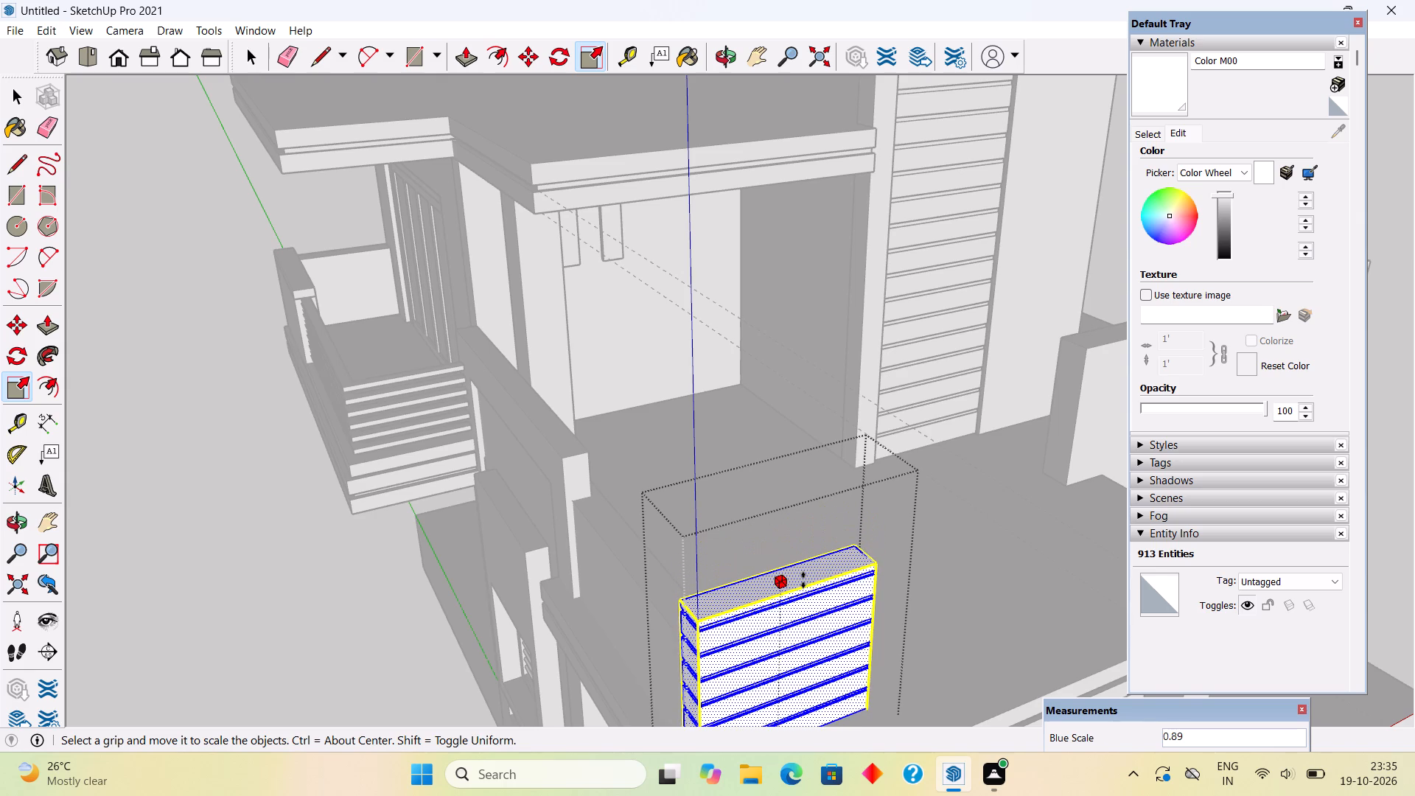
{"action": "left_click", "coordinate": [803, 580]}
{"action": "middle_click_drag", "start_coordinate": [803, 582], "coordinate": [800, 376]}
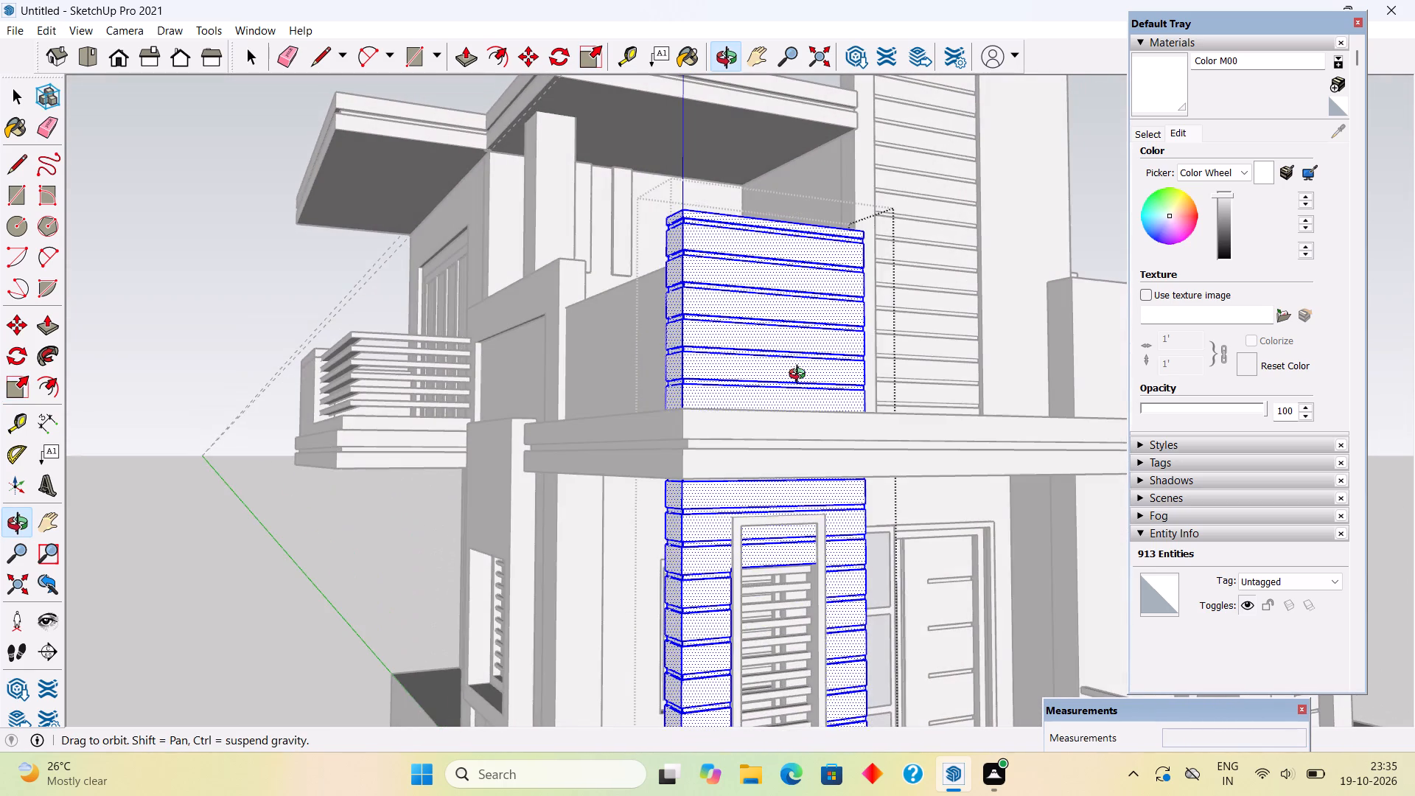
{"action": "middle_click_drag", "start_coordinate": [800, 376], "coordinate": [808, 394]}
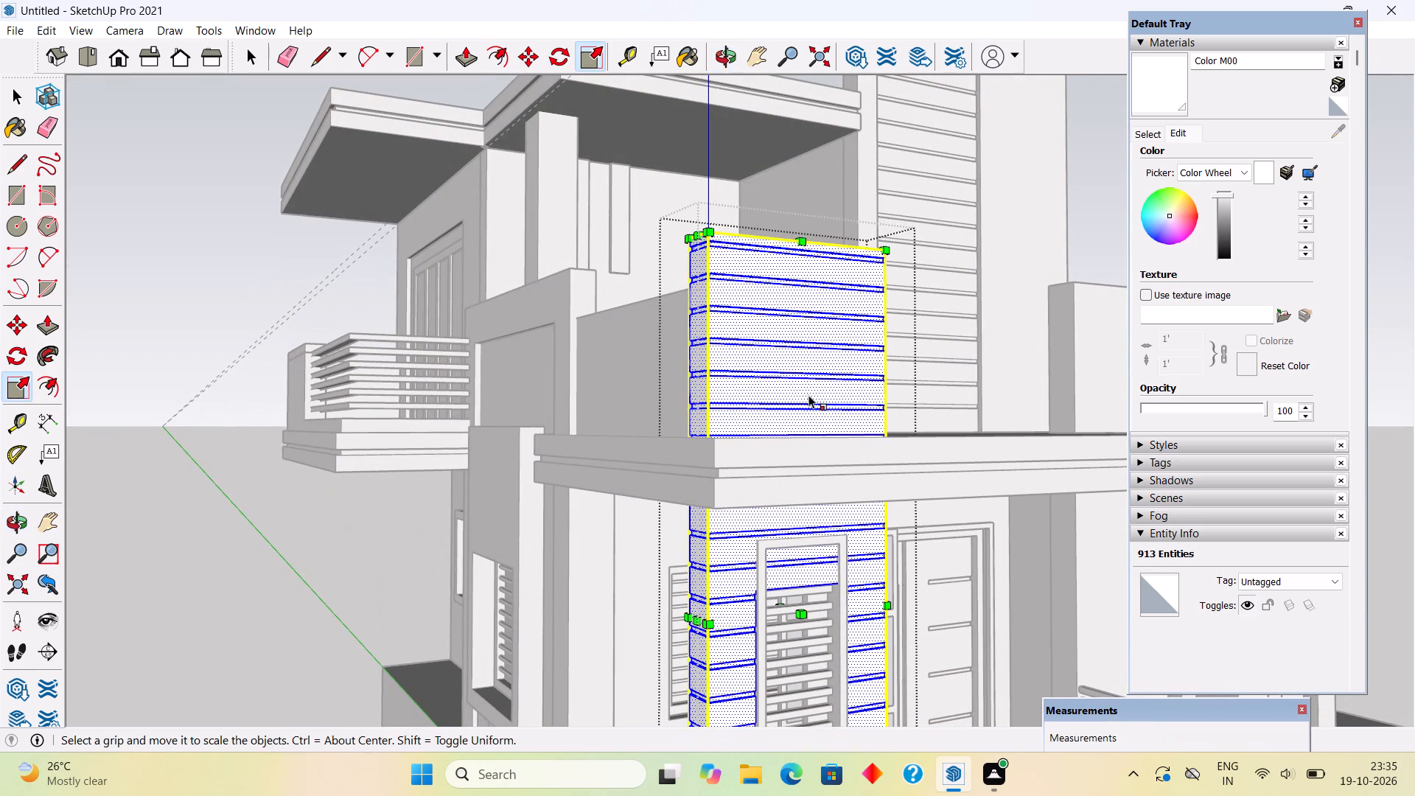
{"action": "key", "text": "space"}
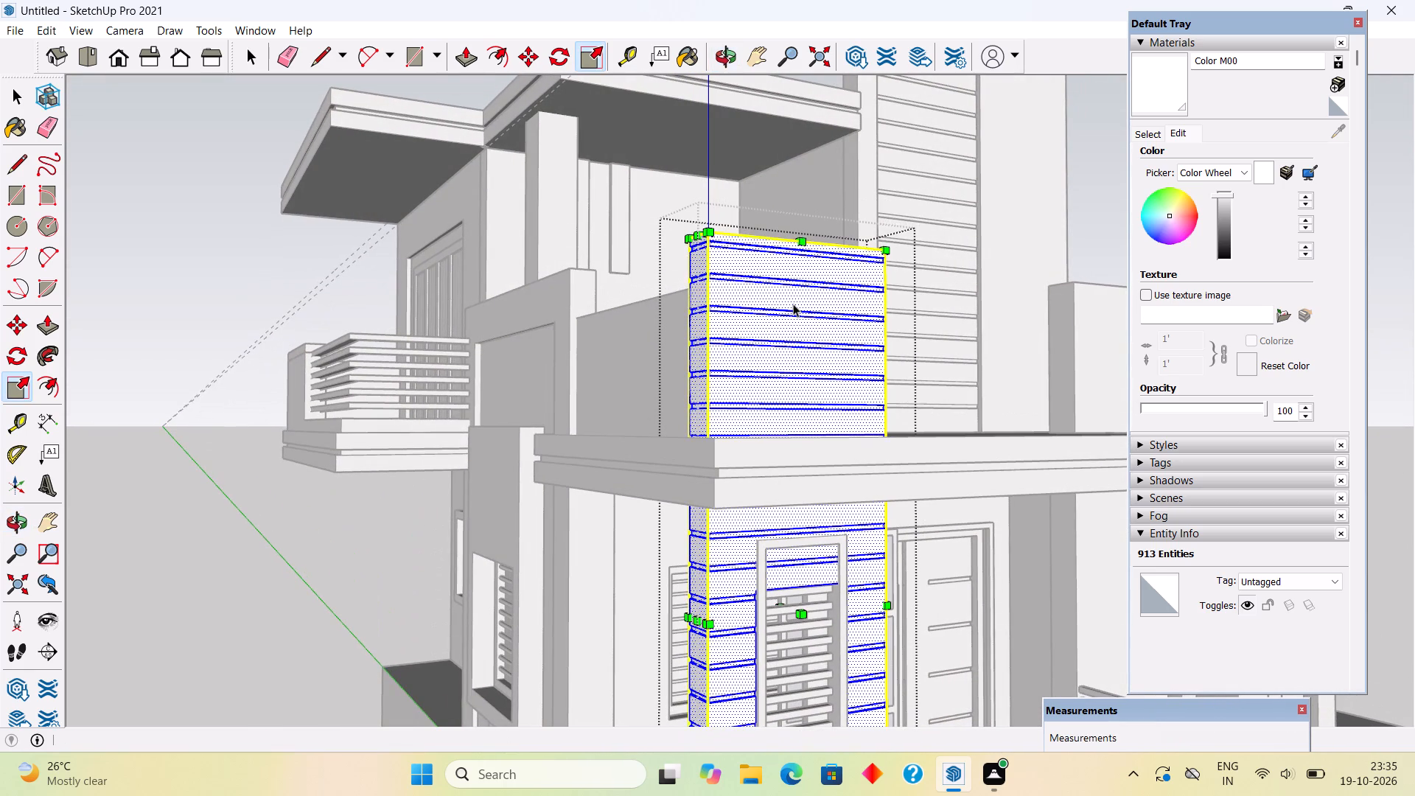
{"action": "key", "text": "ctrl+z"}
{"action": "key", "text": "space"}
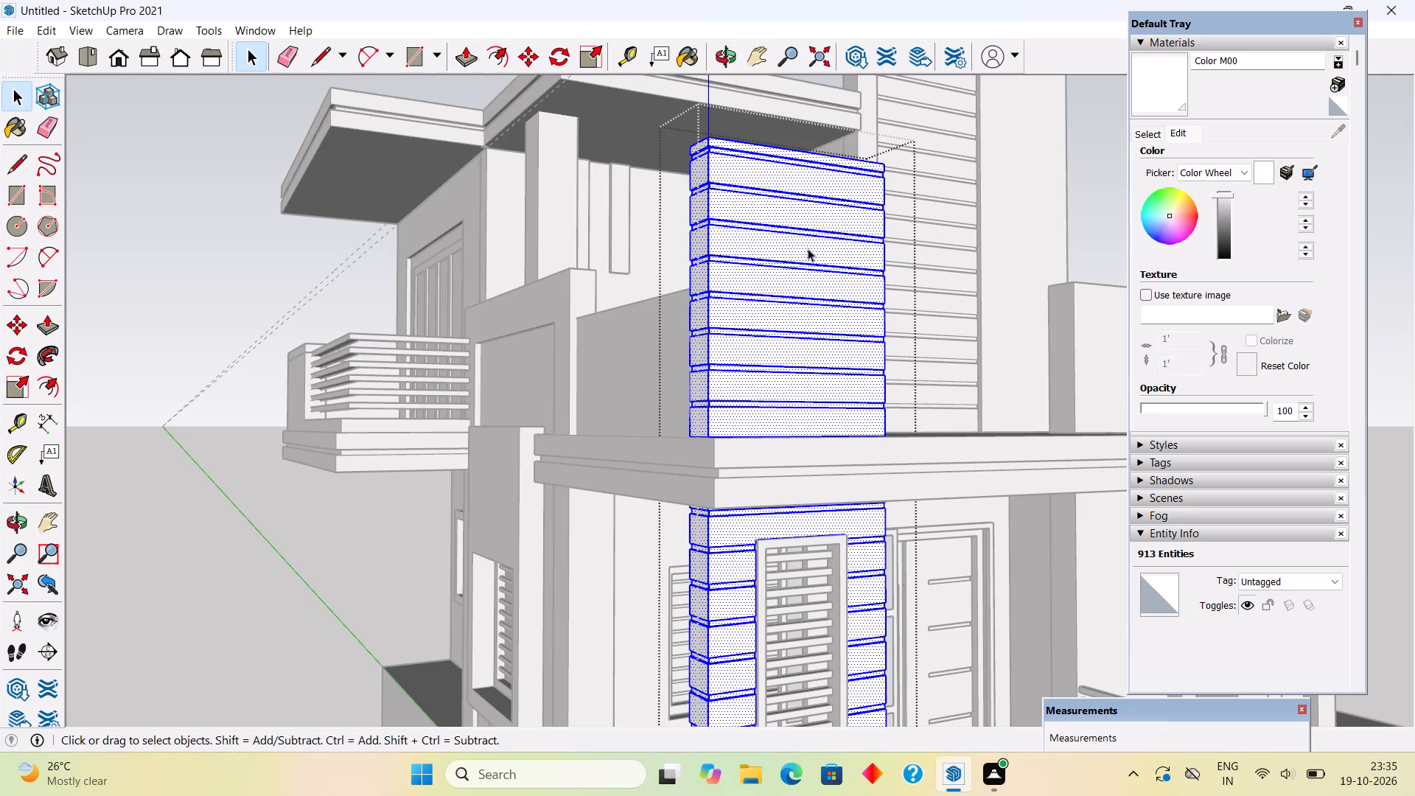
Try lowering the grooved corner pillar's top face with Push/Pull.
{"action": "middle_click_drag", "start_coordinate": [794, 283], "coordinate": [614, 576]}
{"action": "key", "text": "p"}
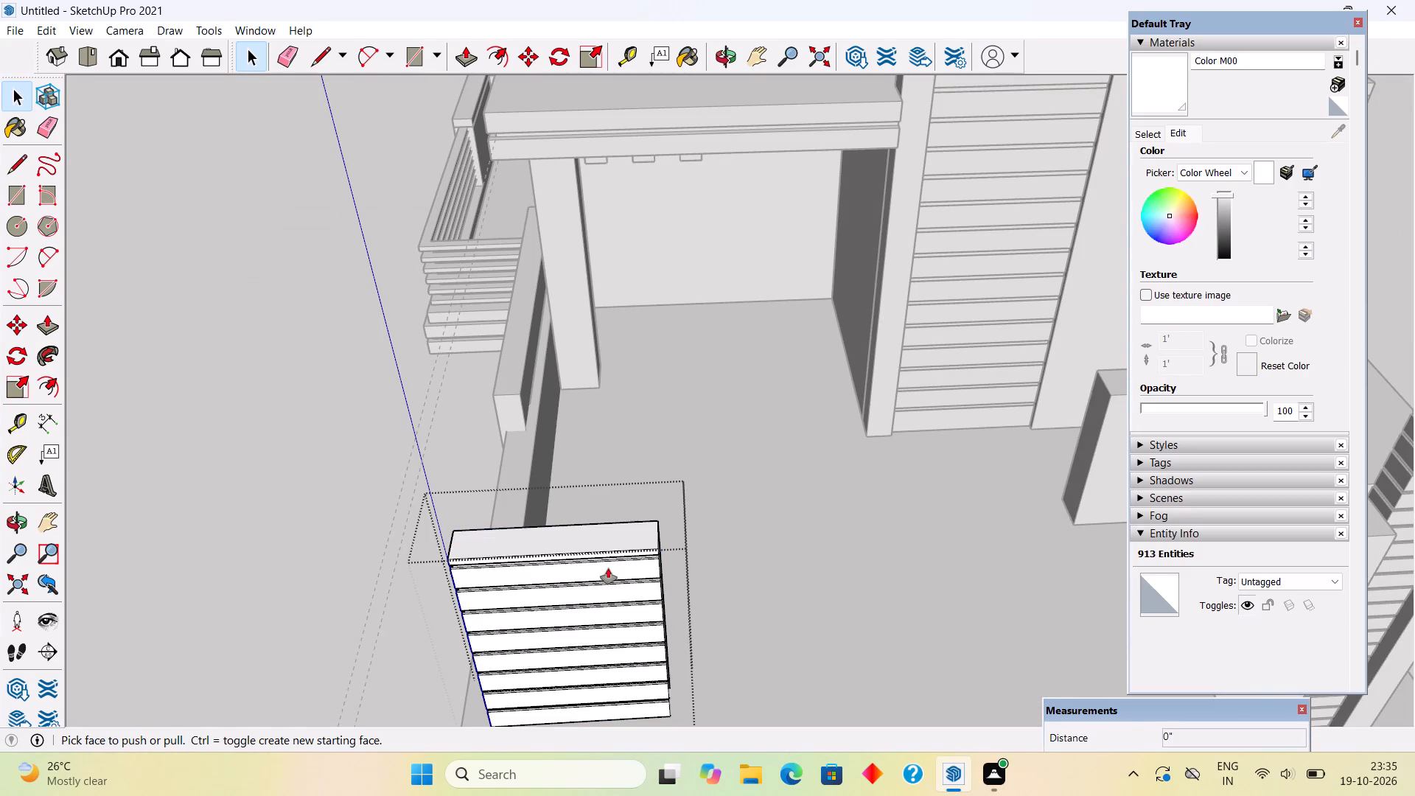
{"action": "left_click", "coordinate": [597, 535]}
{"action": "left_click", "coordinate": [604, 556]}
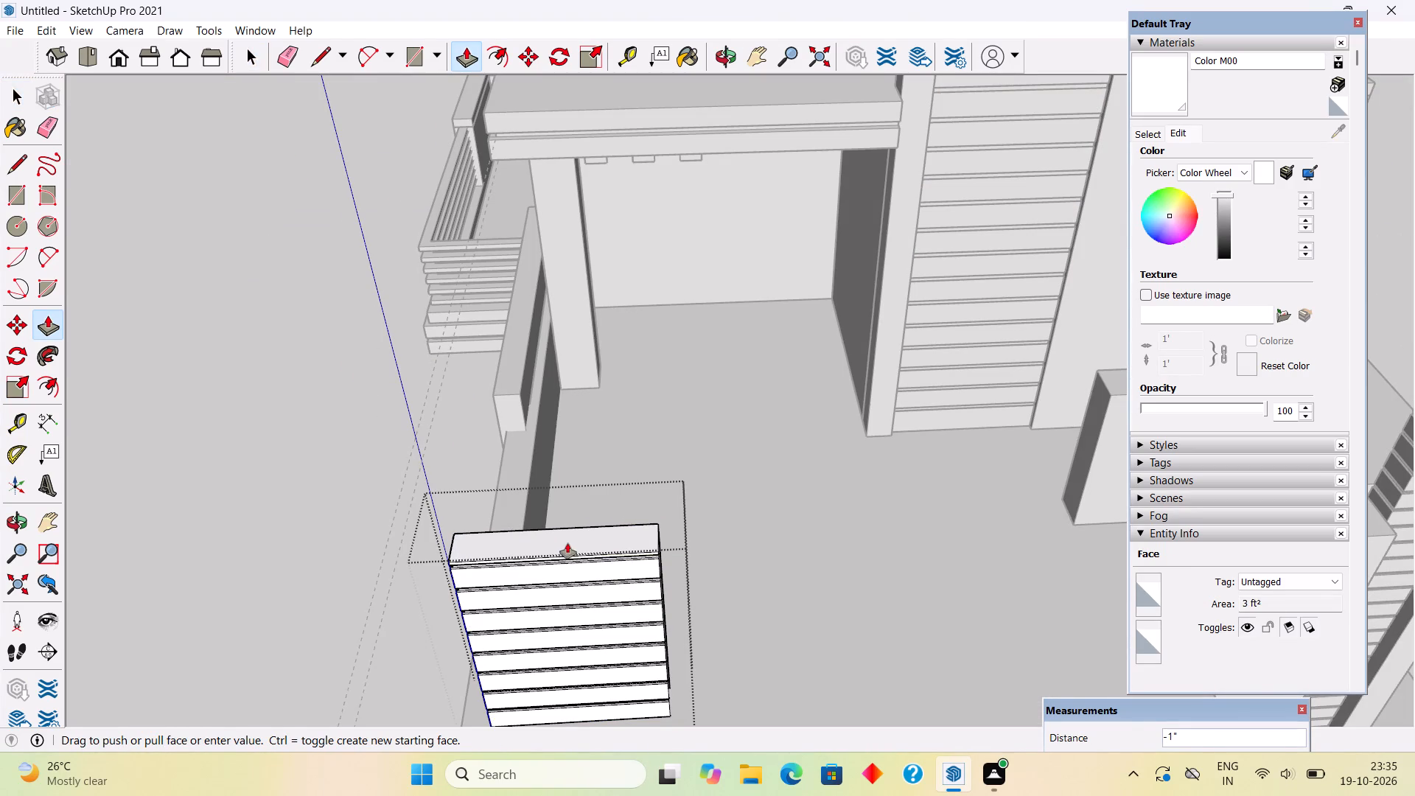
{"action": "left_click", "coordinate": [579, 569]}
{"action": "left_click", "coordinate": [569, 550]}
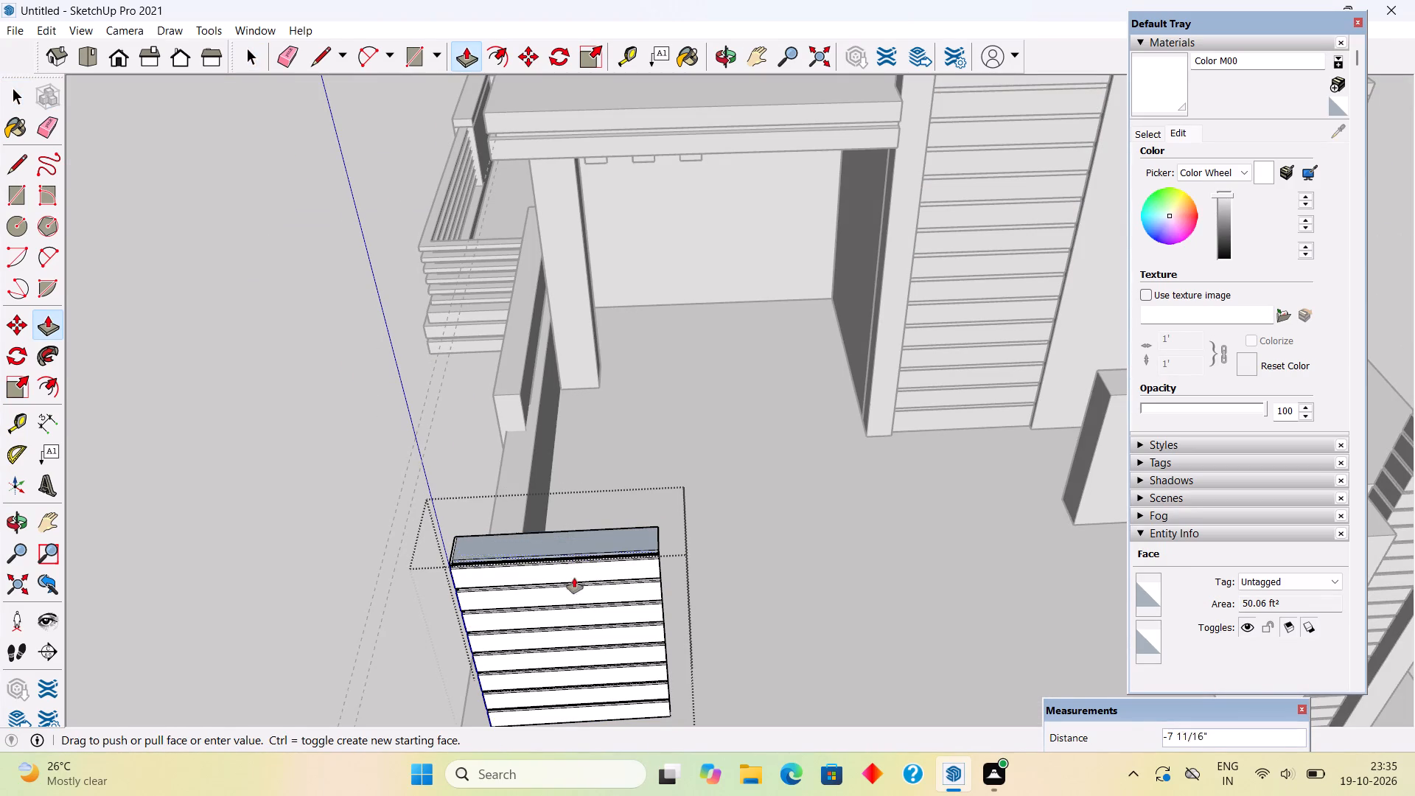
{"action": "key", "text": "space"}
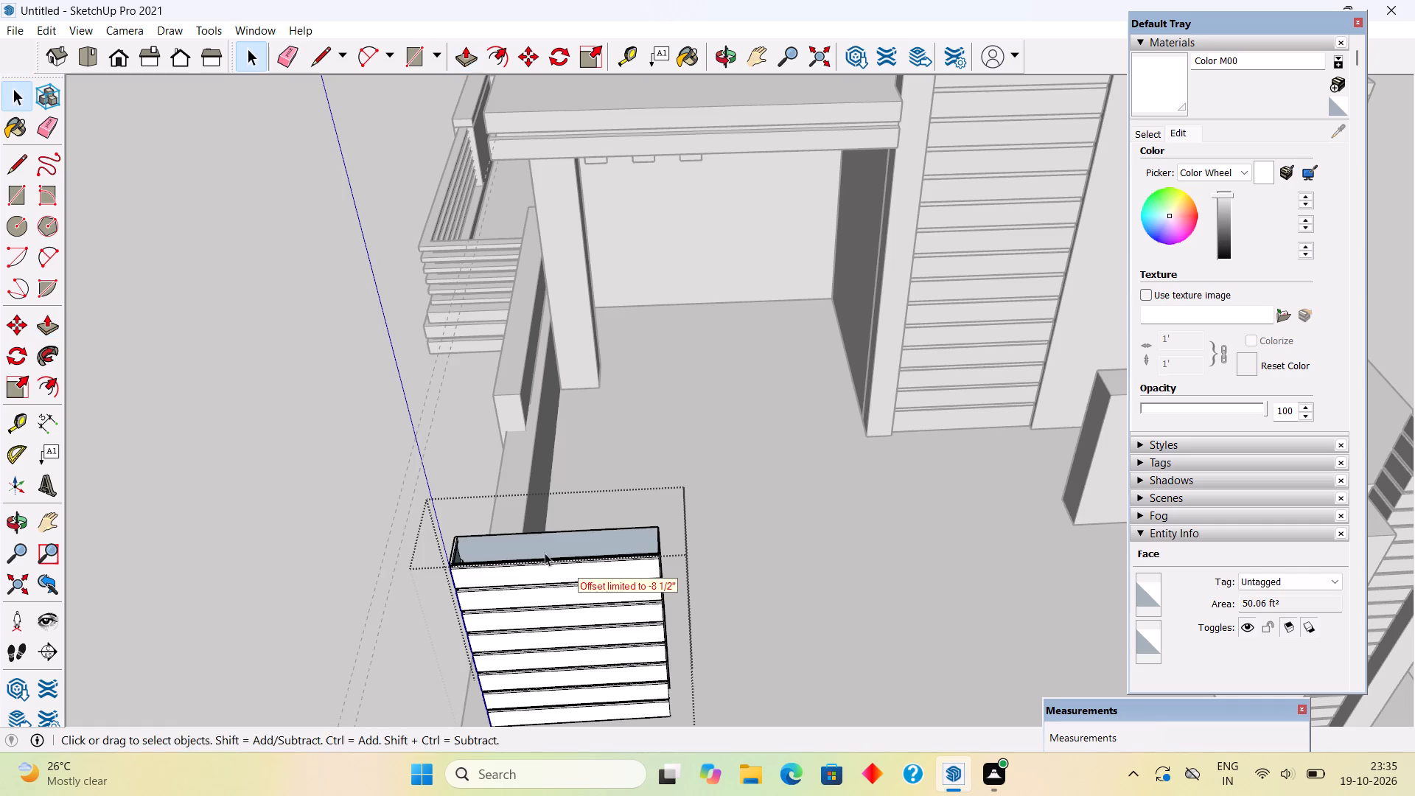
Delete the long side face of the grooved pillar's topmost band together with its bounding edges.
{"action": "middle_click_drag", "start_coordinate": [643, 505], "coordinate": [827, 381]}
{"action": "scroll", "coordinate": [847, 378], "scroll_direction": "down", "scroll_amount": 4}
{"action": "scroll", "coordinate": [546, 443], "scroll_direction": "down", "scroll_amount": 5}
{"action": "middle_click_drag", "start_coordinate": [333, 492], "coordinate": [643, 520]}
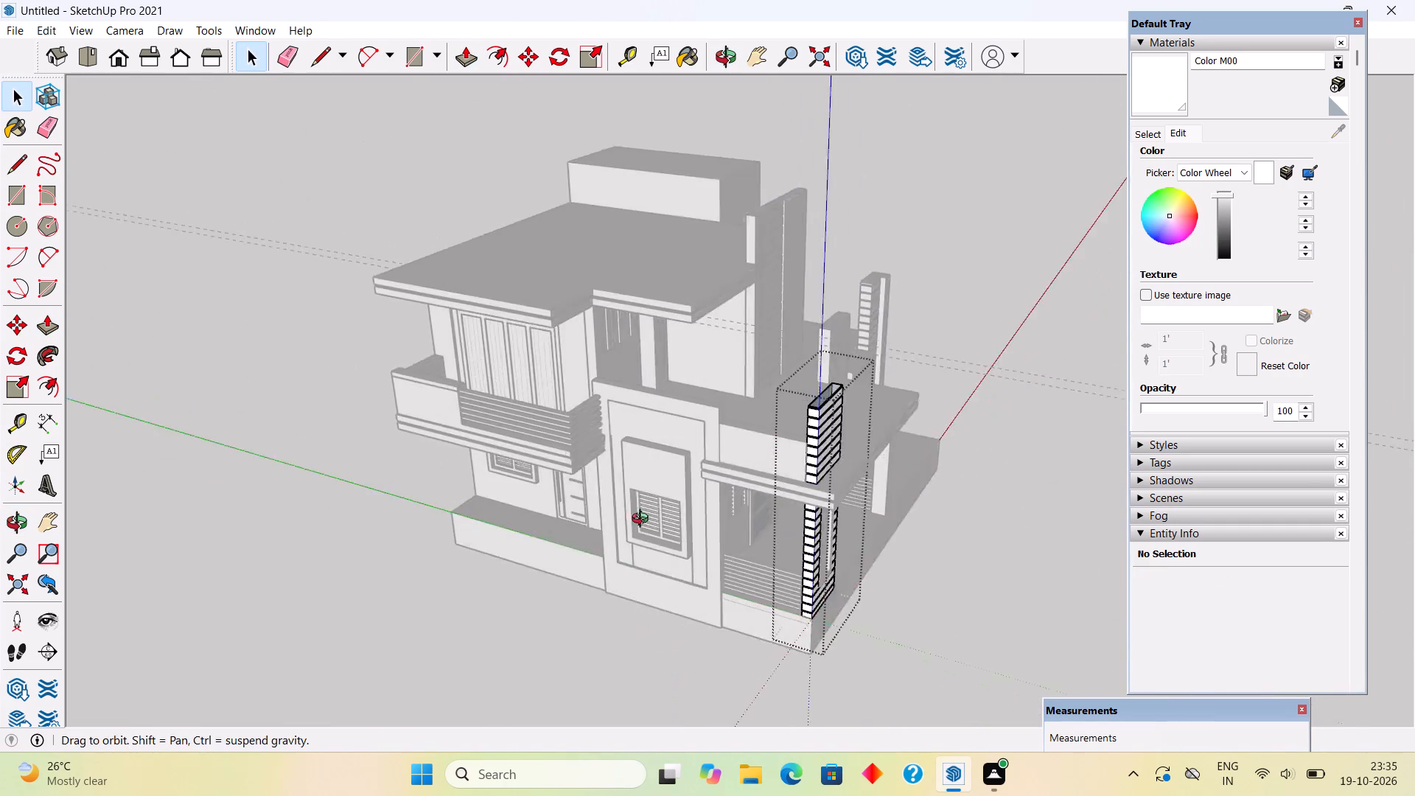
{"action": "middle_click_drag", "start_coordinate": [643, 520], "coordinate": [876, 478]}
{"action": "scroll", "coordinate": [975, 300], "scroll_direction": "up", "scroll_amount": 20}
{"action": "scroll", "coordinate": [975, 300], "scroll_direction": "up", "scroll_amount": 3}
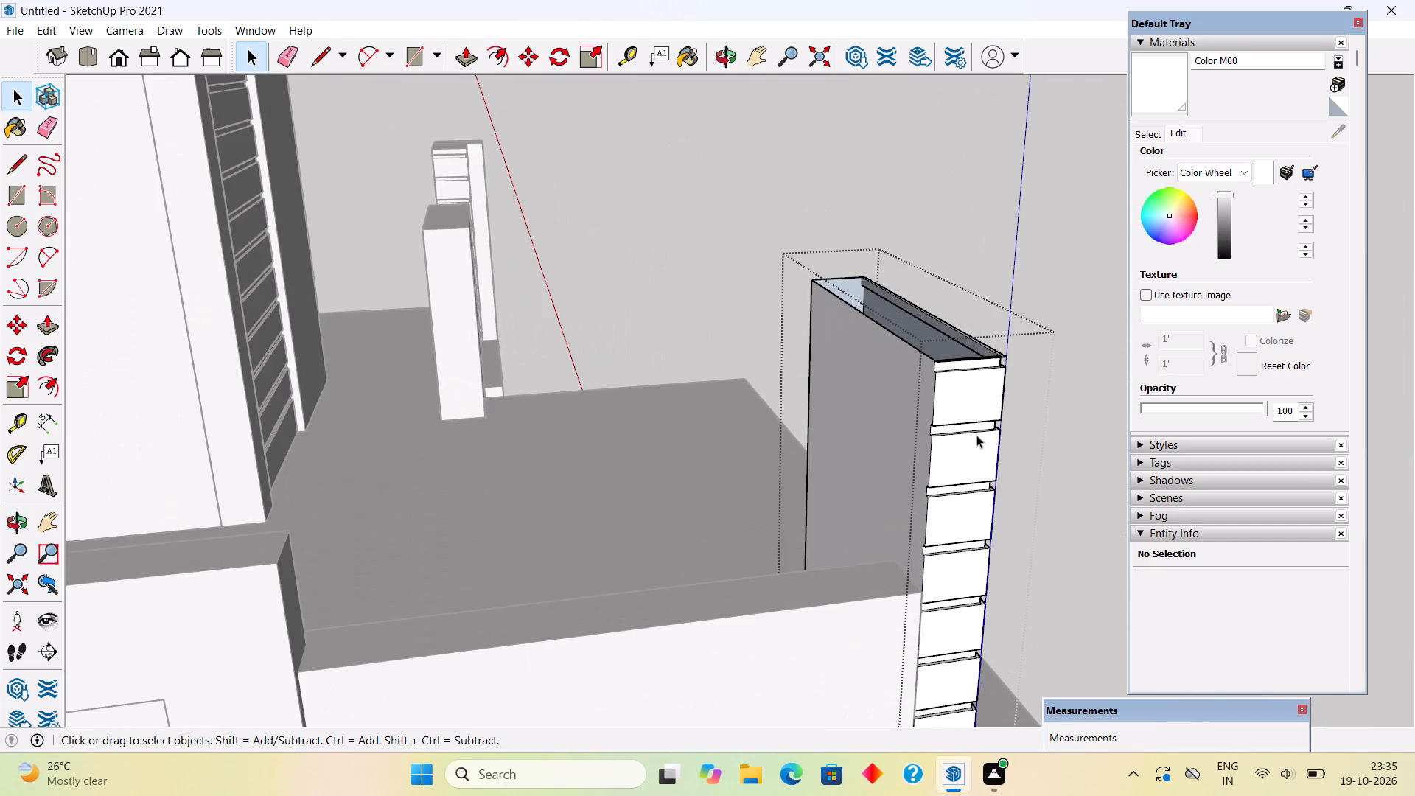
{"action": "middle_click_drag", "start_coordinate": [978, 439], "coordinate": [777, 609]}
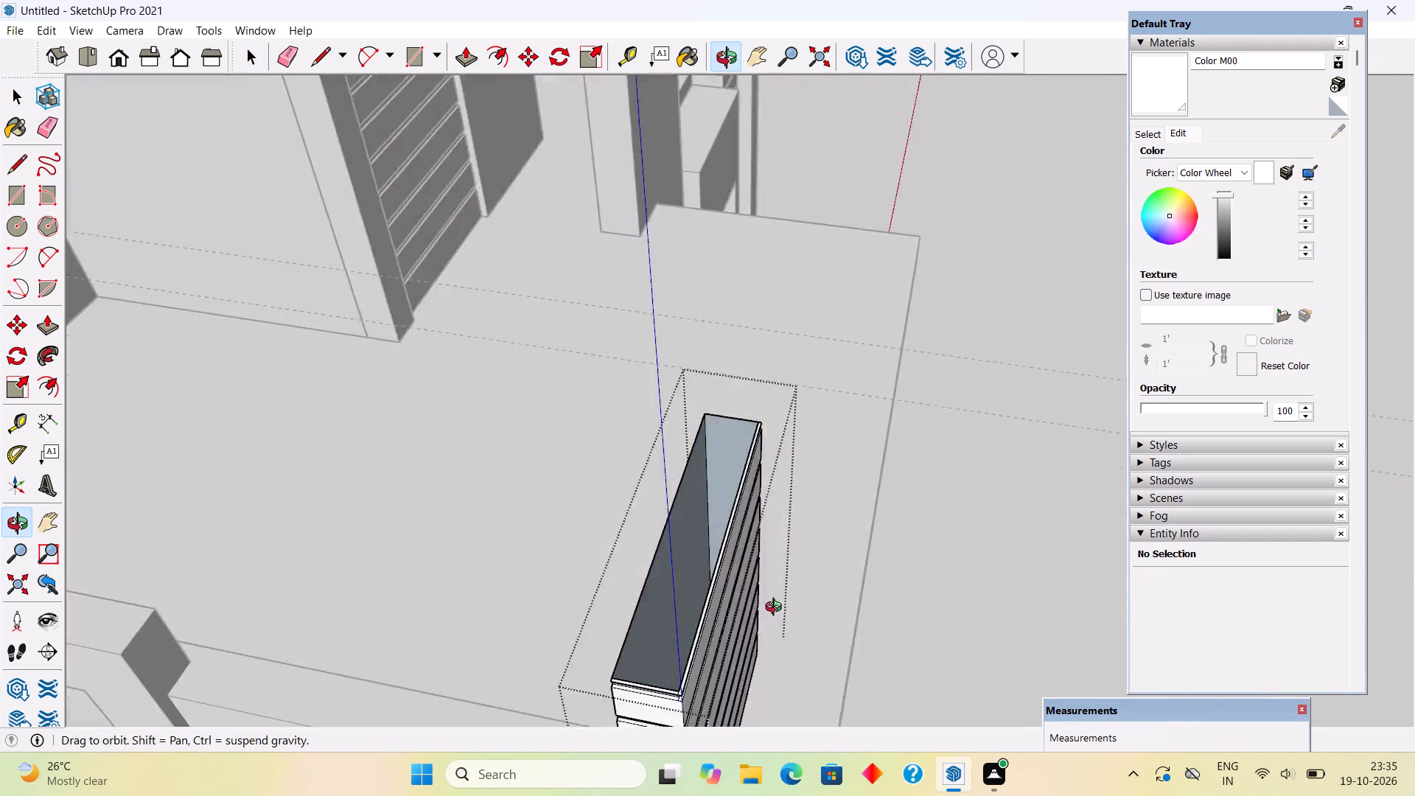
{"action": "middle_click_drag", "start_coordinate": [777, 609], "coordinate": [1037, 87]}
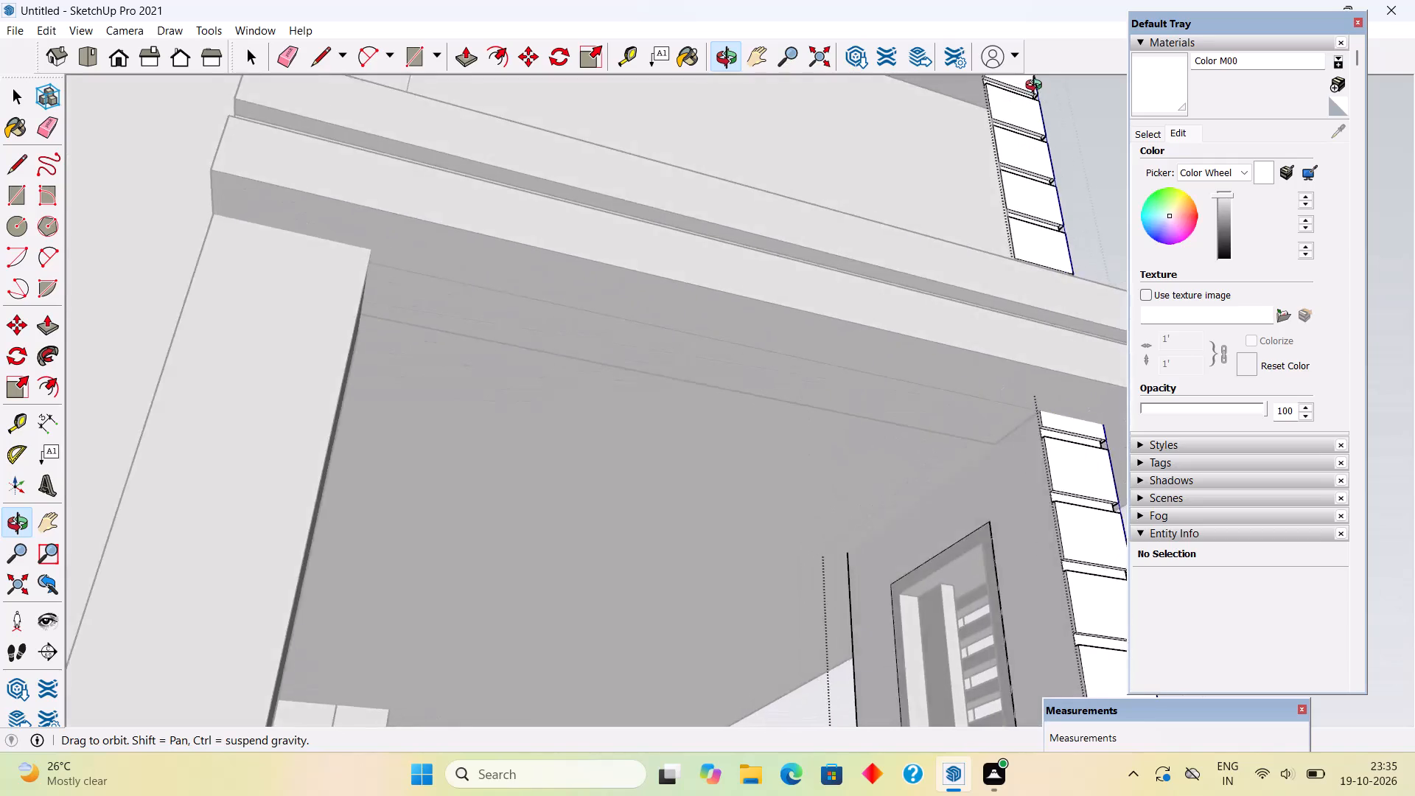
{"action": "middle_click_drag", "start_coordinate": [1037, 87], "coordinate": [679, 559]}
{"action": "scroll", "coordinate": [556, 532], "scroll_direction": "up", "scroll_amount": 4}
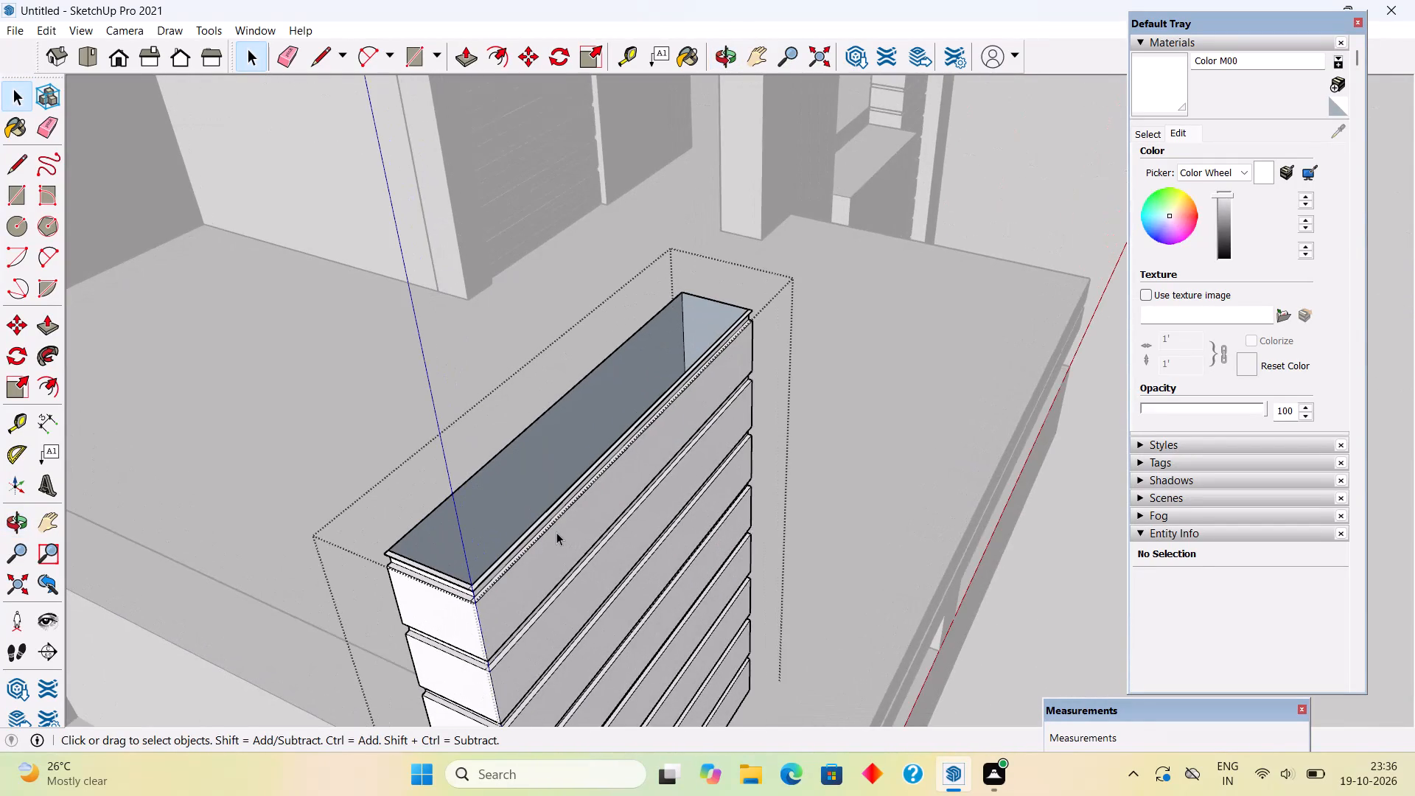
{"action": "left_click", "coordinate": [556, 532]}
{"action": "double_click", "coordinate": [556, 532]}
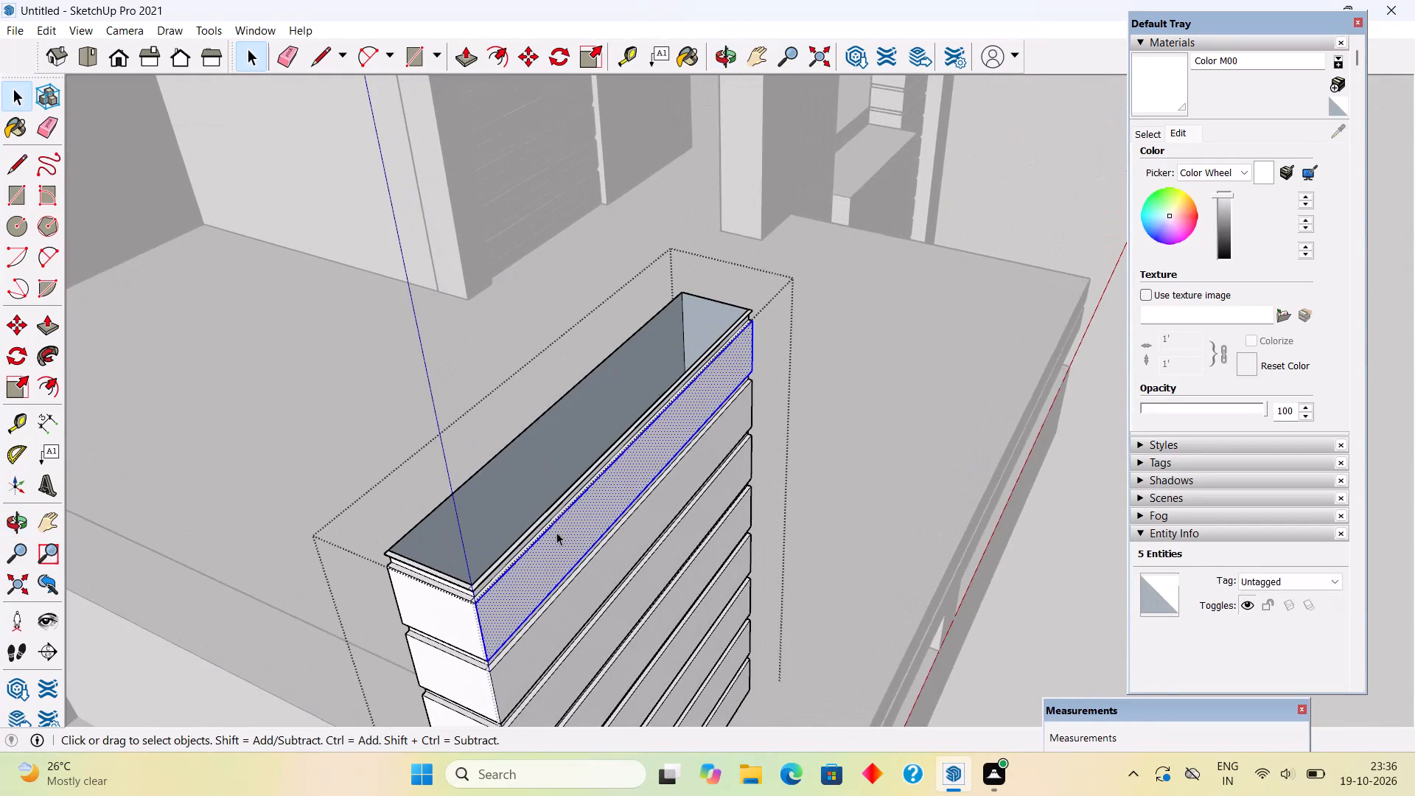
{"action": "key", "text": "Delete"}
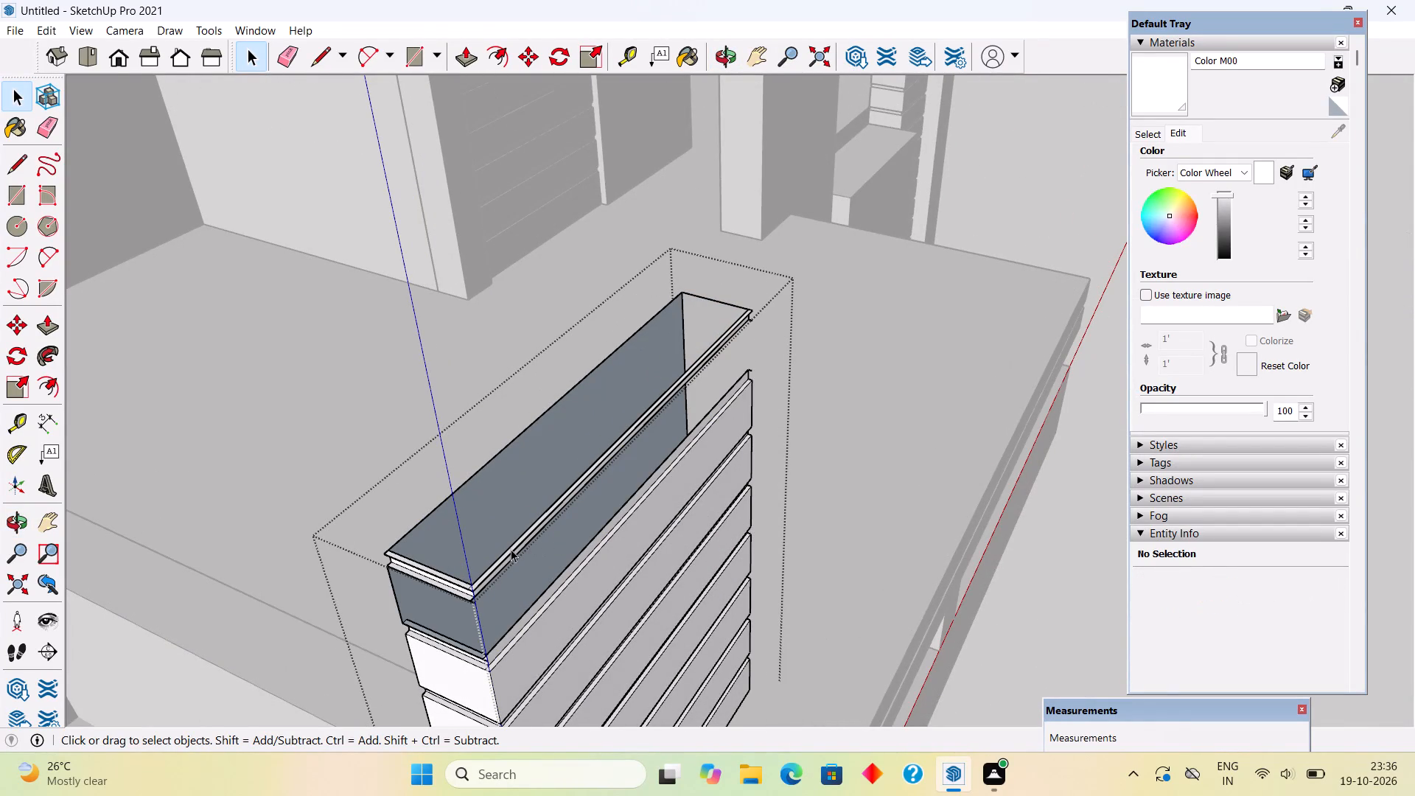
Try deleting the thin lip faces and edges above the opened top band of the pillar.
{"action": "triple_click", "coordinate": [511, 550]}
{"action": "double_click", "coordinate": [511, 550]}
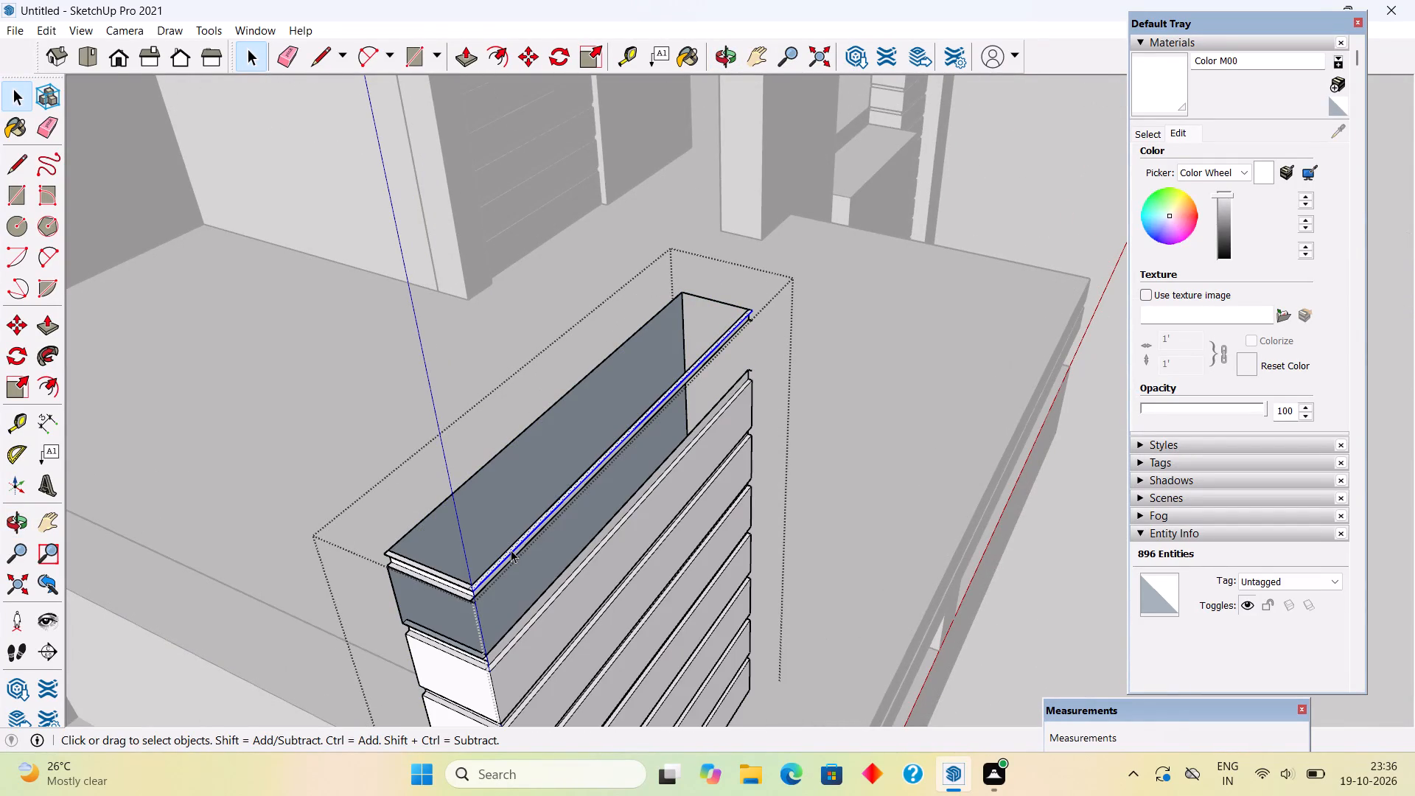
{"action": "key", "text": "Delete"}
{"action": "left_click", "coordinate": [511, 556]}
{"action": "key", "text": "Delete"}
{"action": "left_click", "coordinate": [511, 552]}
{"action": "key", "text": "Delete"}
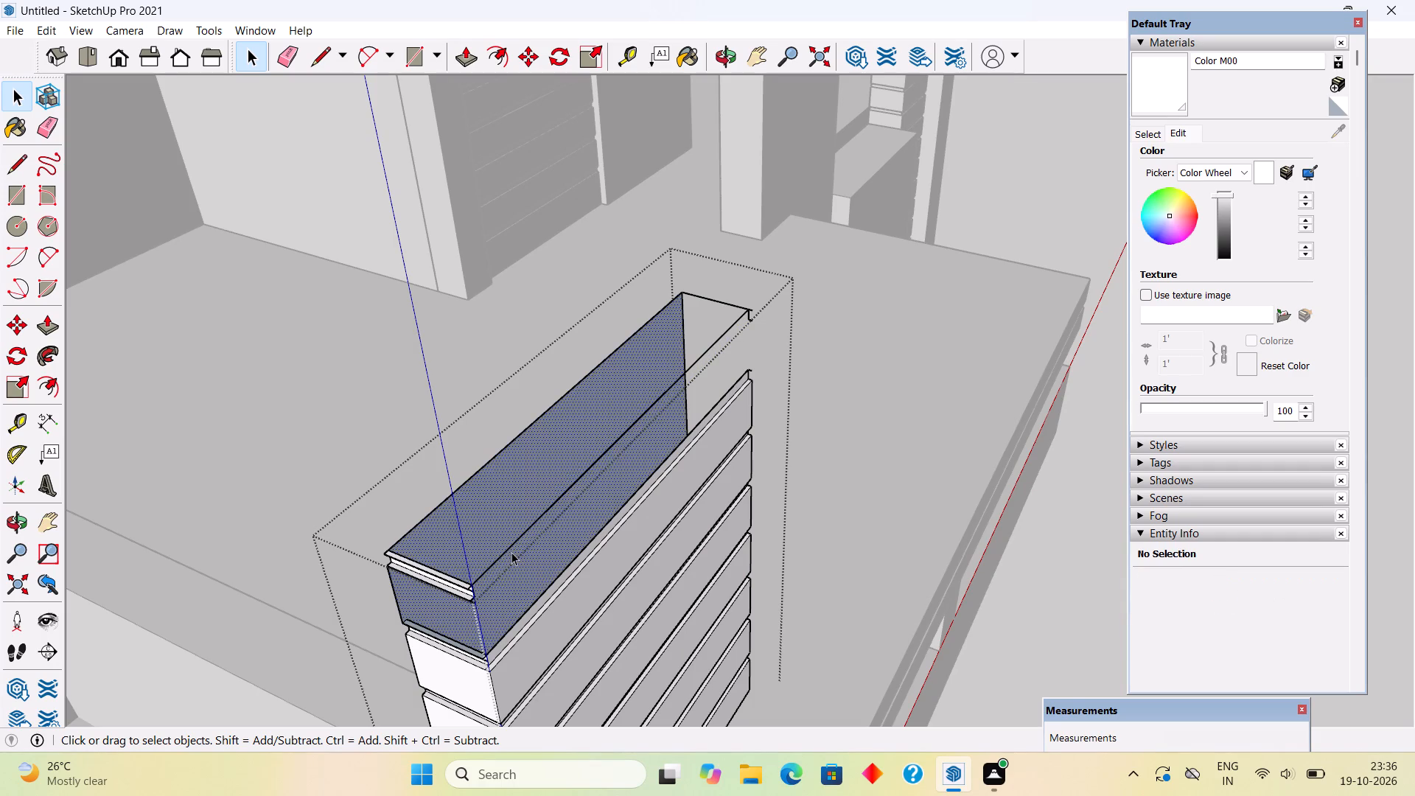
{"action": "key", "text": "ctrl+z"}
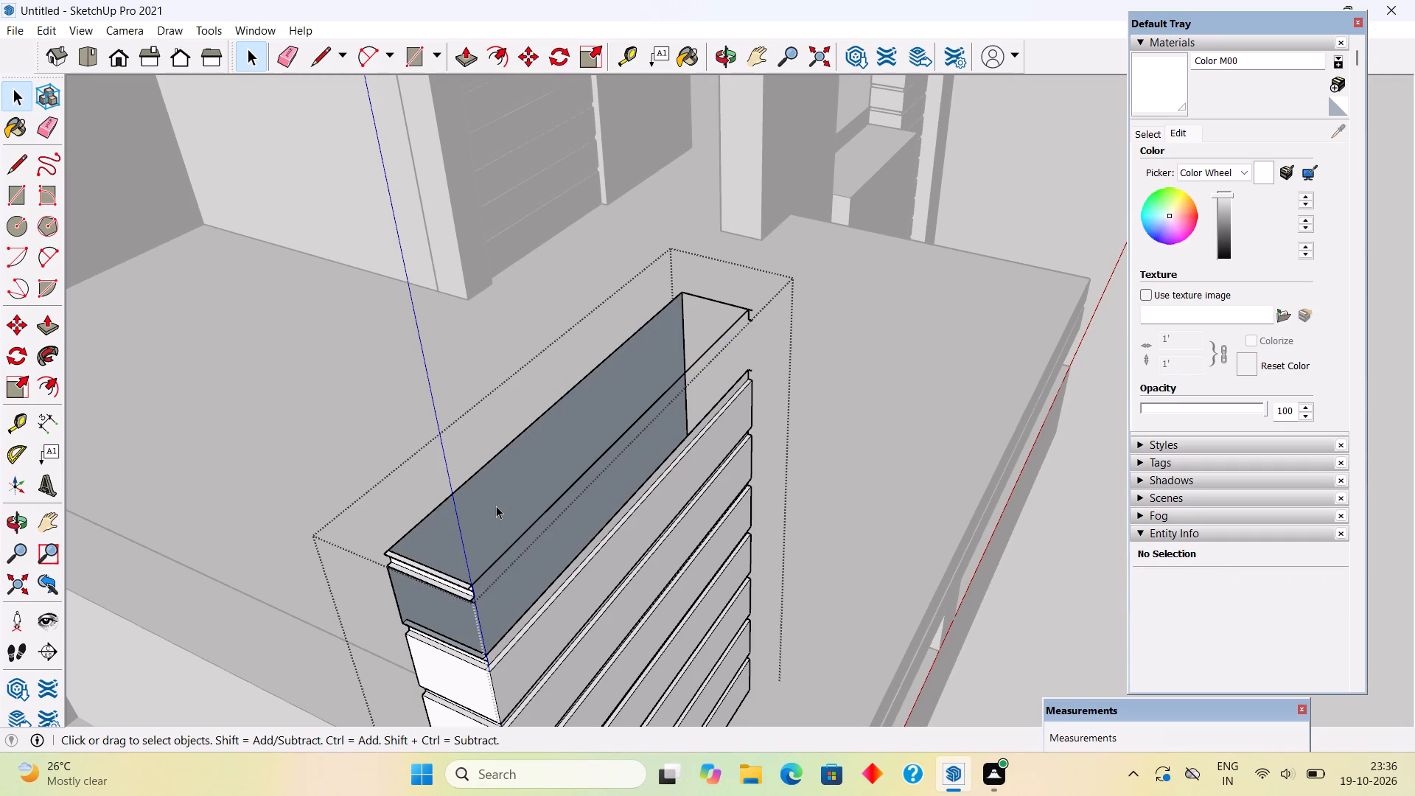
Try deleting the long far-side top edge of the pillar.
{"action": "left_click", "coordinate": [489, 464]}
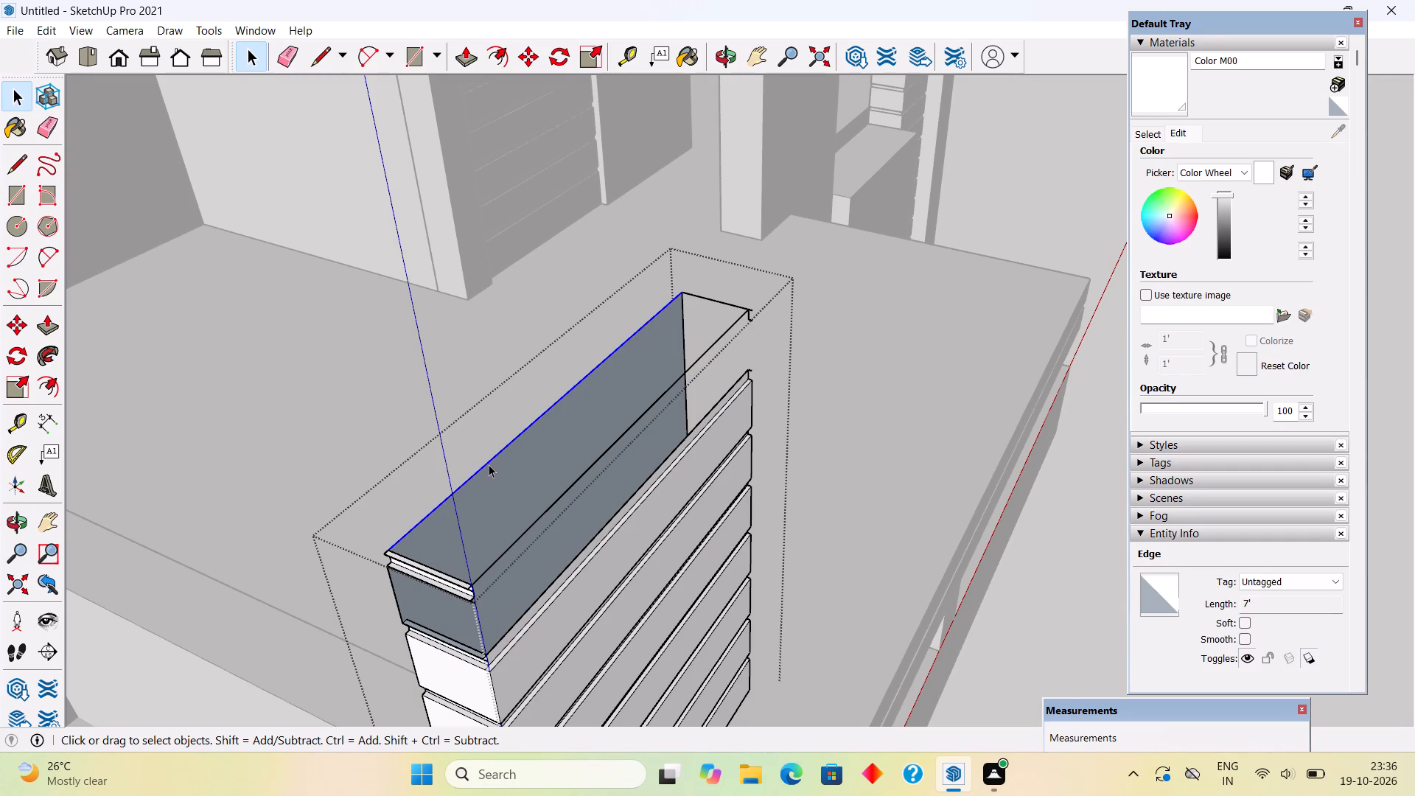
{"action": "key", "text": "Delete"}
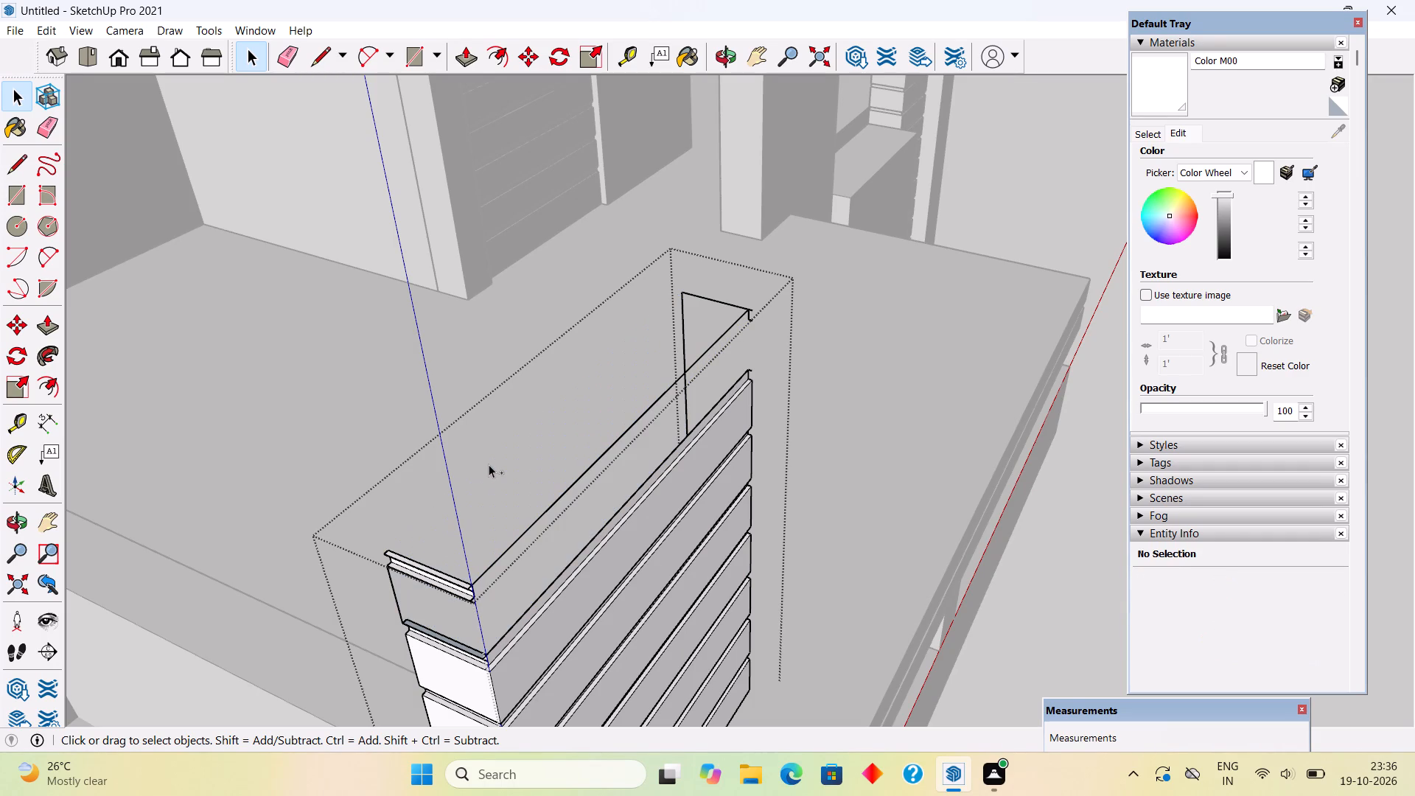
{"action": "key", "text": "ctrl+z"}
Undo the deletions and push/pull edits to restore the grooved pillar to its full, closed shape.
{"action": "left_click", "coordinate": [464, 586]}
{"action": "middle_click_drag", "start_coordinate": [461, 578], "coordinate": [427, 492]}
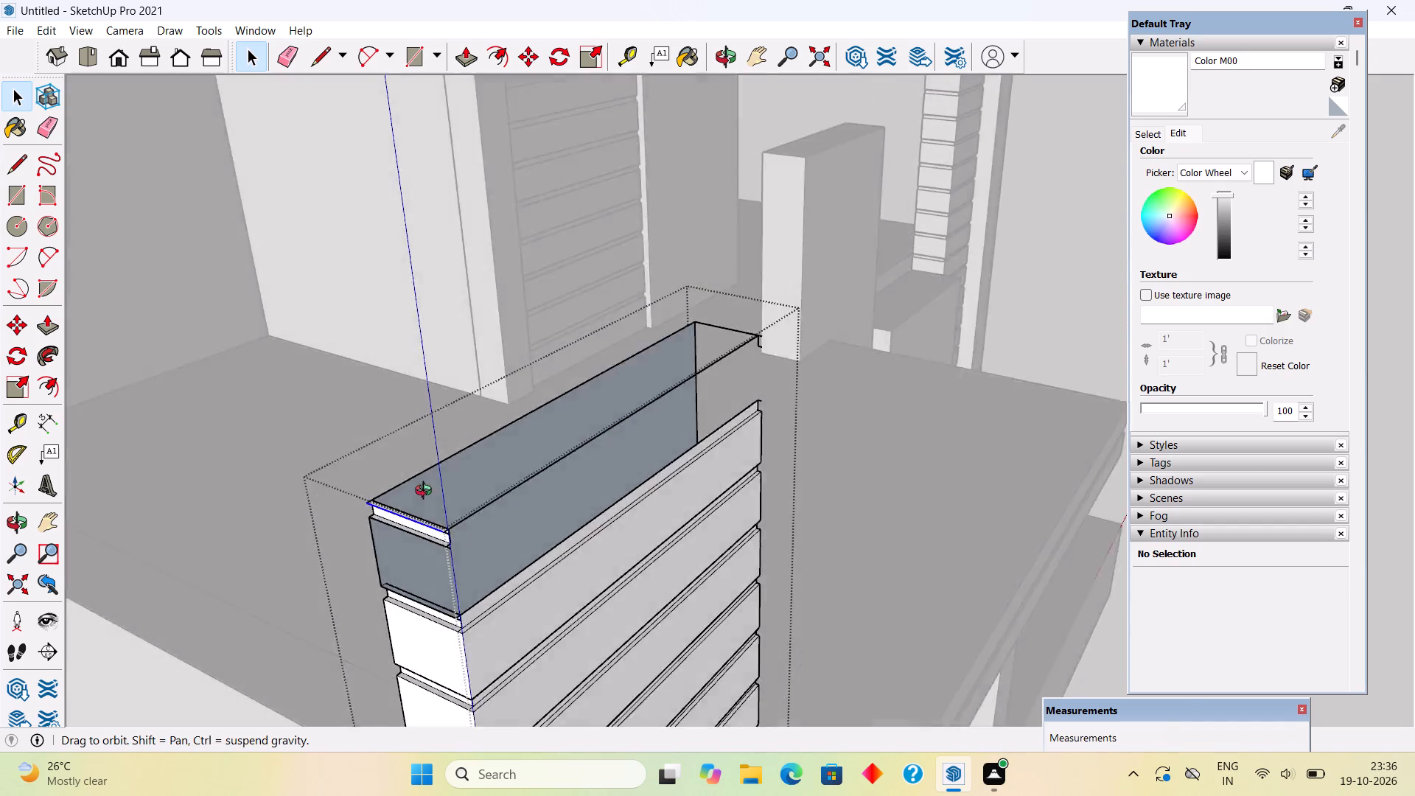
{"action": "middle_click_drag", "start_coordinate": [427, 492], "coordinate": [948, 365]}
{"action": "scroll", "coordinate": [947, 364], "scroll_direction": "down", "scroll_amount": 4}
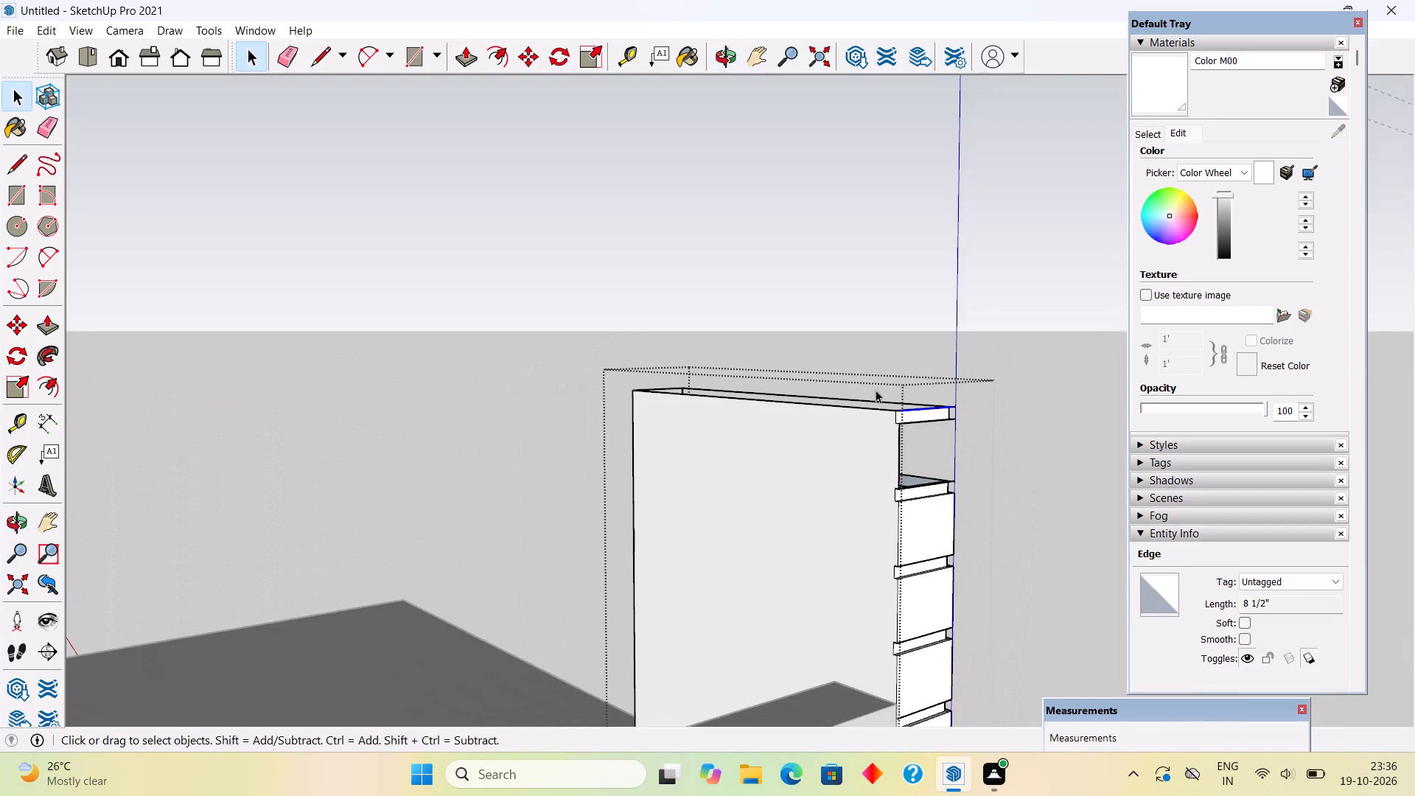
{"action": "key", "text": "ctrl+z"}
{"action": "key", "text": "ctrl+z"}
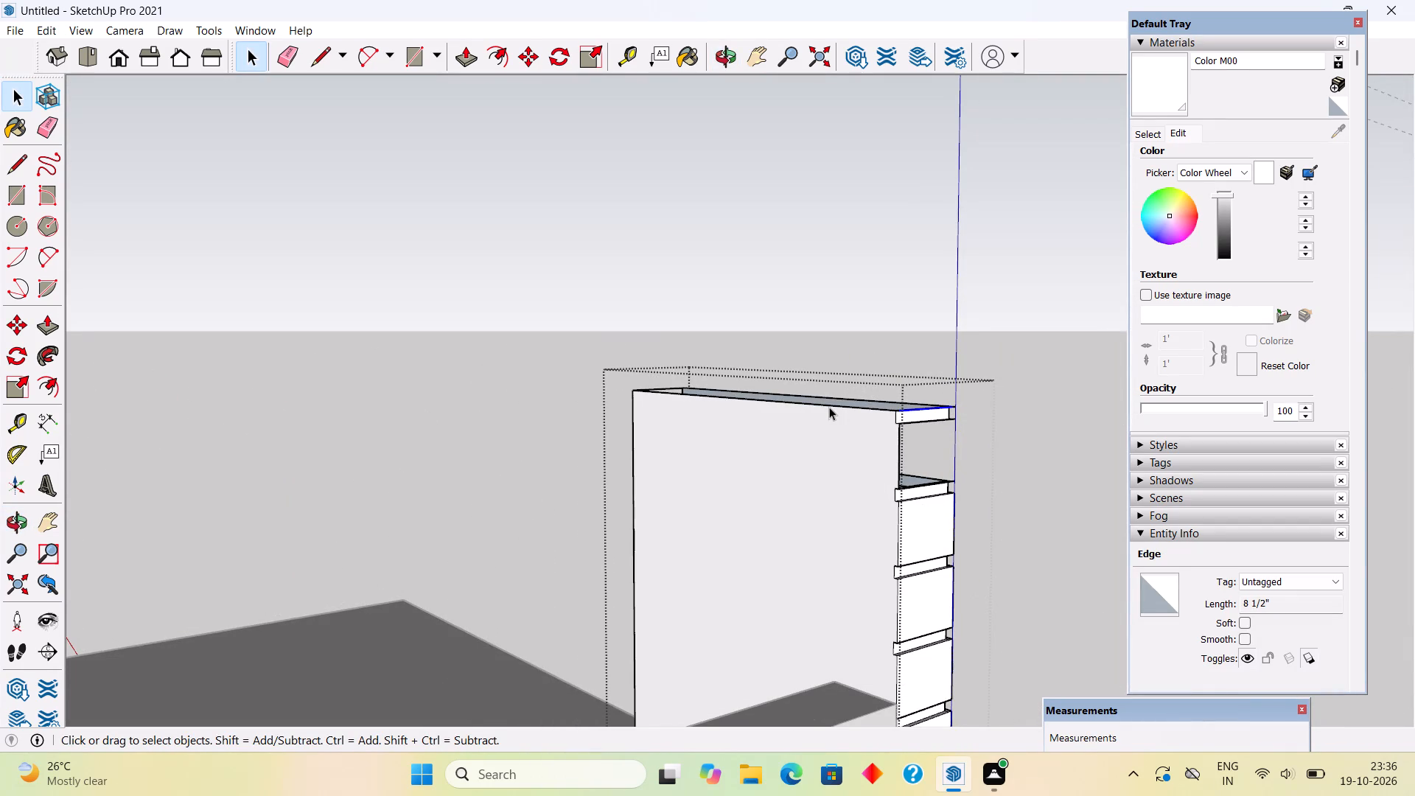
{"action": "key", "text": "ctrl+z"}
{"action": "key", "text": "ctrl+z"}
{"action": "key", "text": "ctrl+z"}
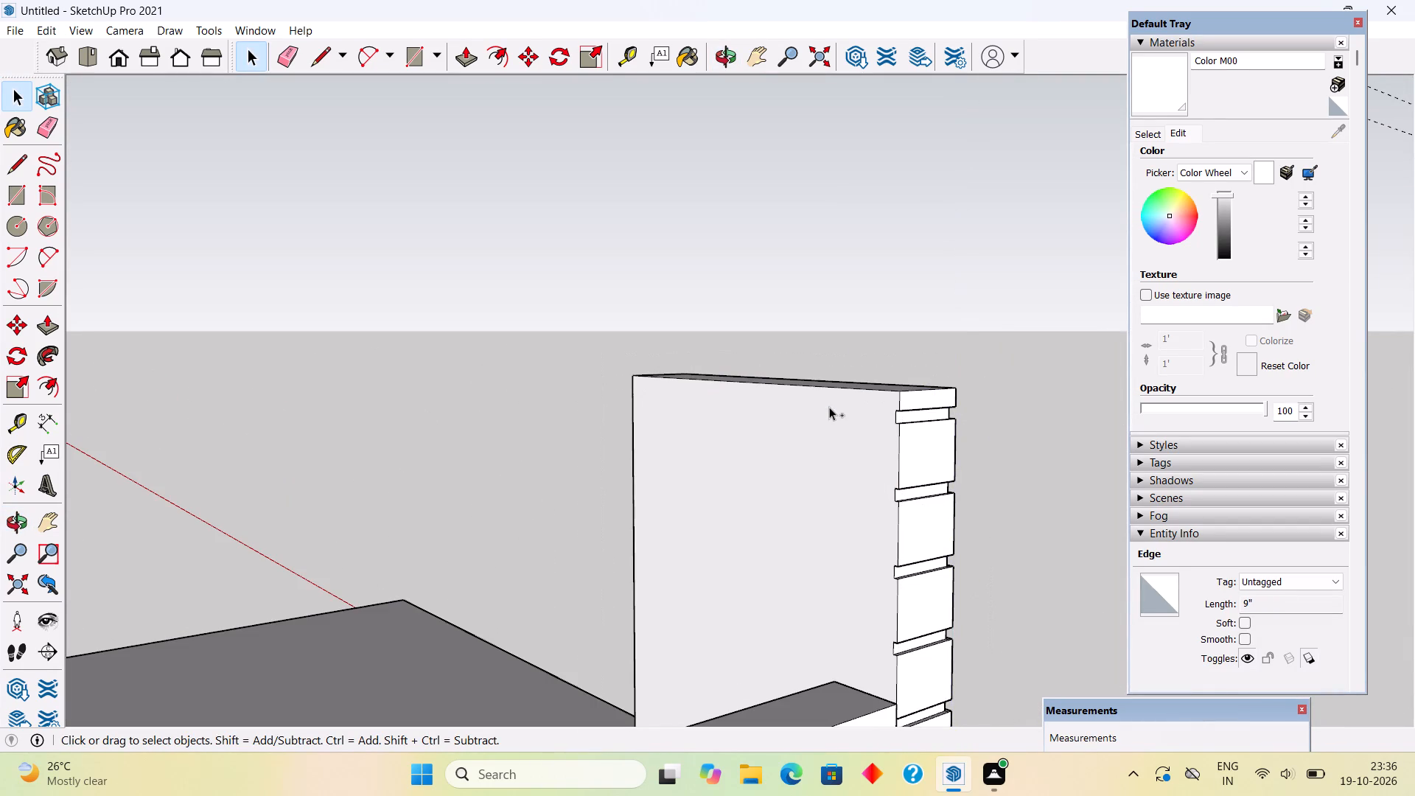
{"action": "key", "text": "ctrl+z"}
Measure upward from the base of the low parapet wall beside the grooved pillar with the Tape Measure.
{"action": "middle_click_drag", "start_coordinate": [846, 447], "coordinate": [624, 418]}
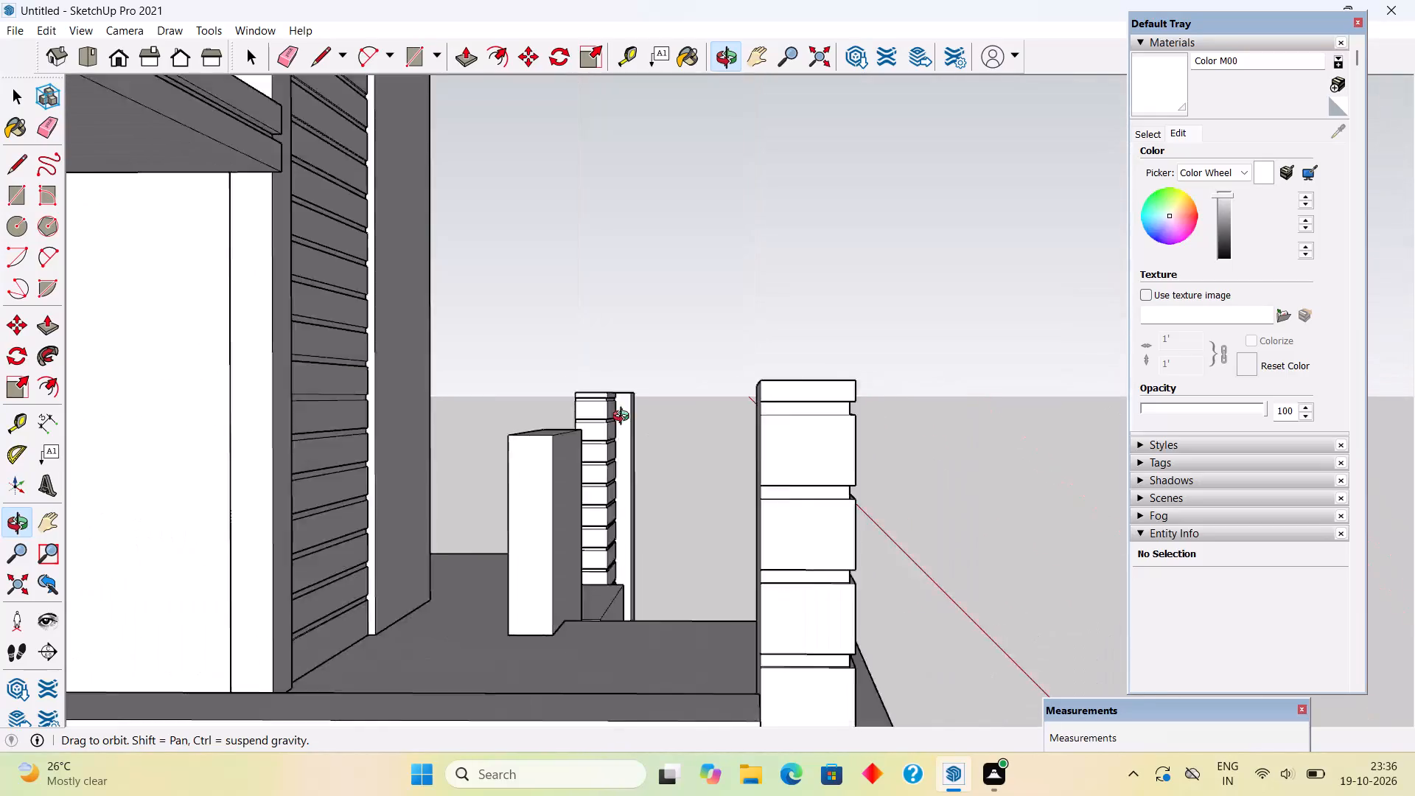
{"action": "middle_click_drag", "start_coordinate": [624, 418], "coordinate": [837, 434]}
{"action": "scroll", "coordinate": [854, 448], "scroll_direction": "down", "scroll_amount": 9}
{"action": "middle_click_drag", "start_coordinate": [873, 512], "coordinate": [335, 484]}
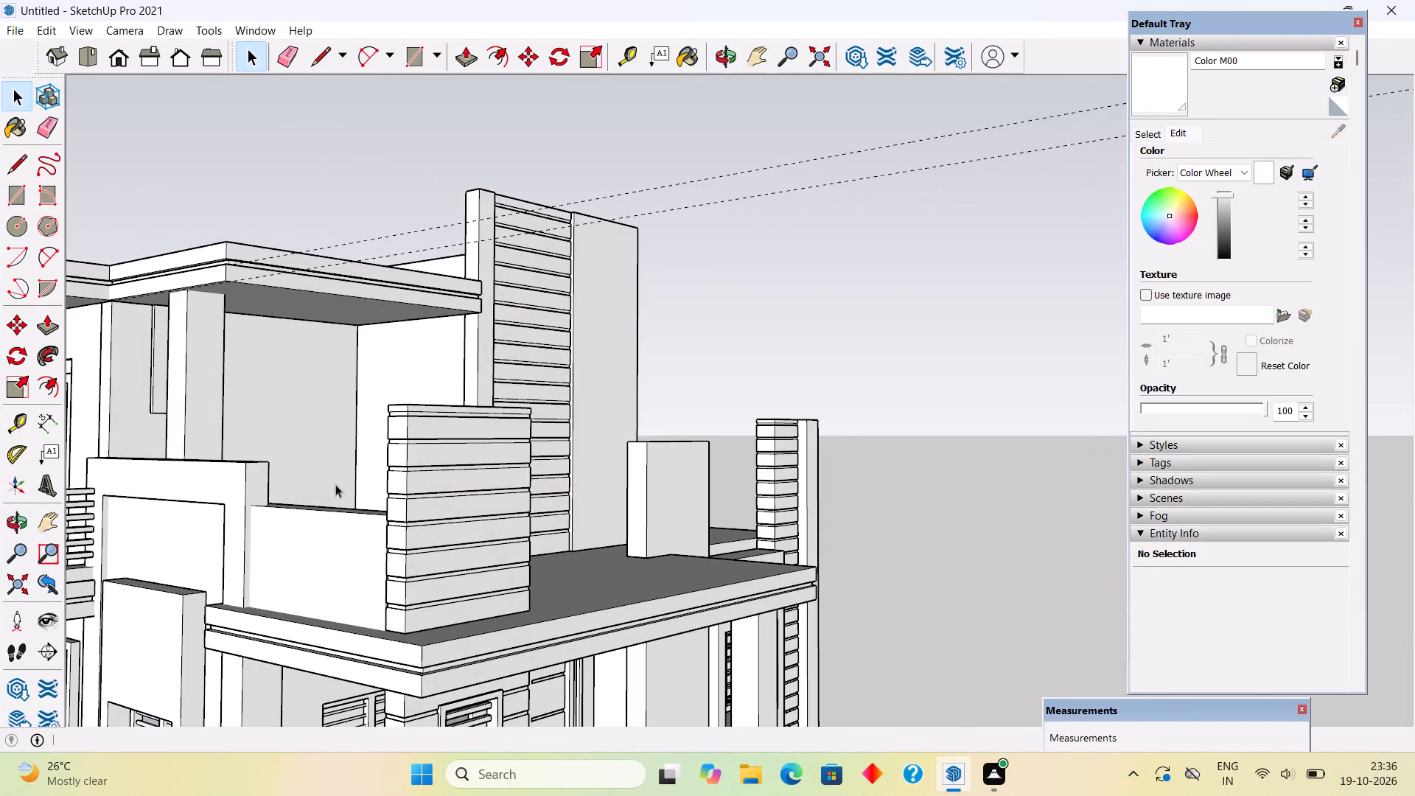
{"action": "key", "text": "t"}
{"action": "scroll", "coordinate": [374, 537], "scroll_direction": "up", "scroll_amount": 4}
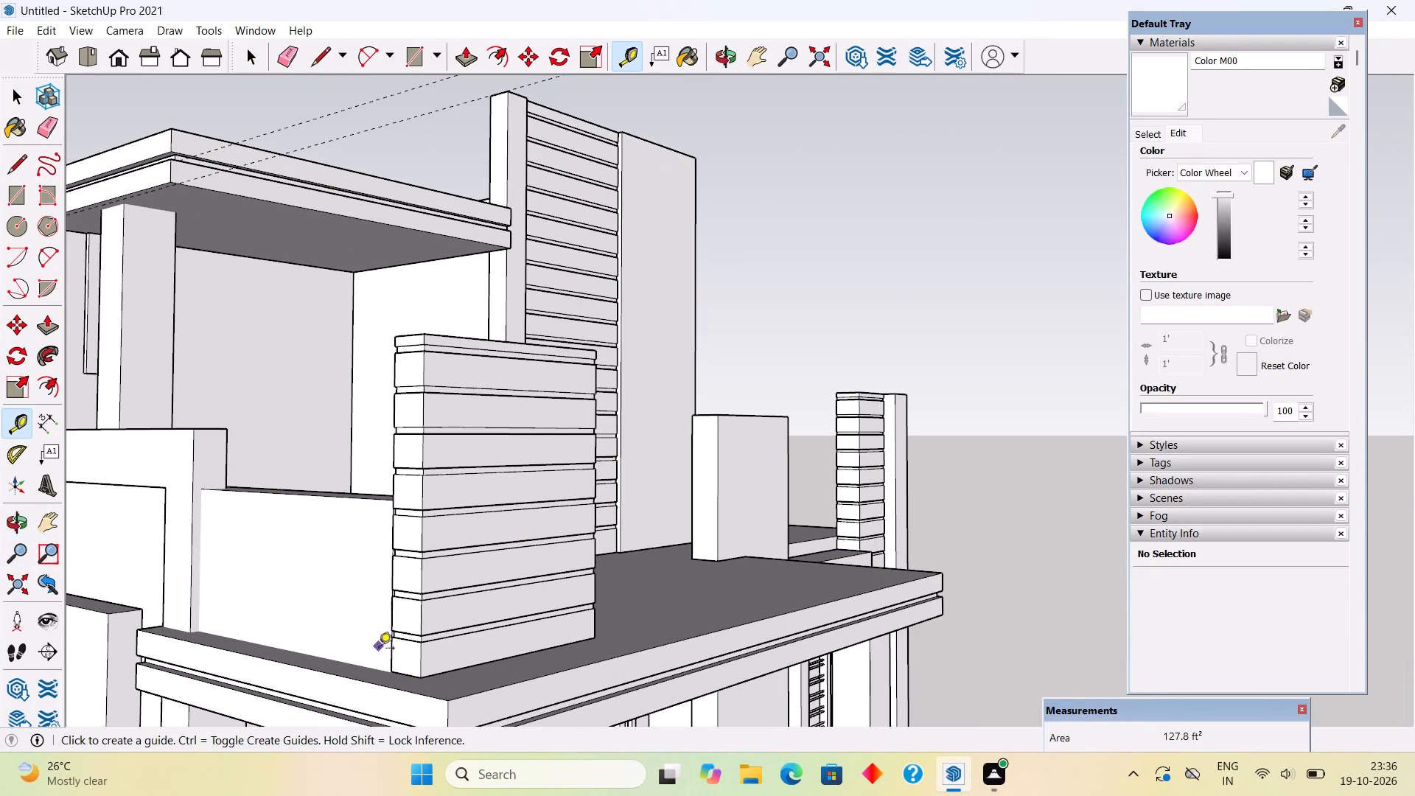
{"action": "left_click", "coordinate": [379, 663]}
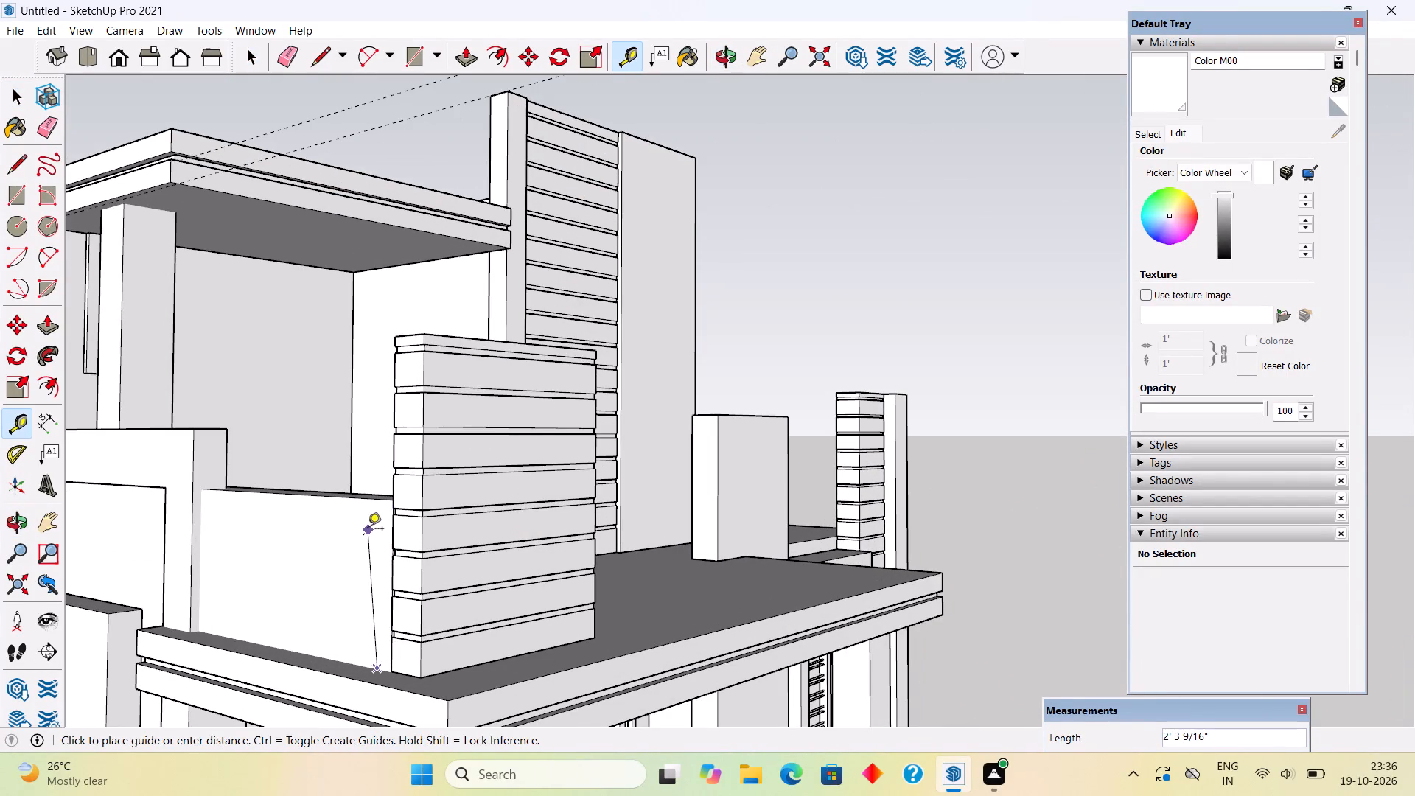
{"action": "key", "text": "space"}
Place a horizontal guide about 1' 6" above the top edge of the low parapet wall beside the grooved pillar.
{"action": "key", "text": "r"}
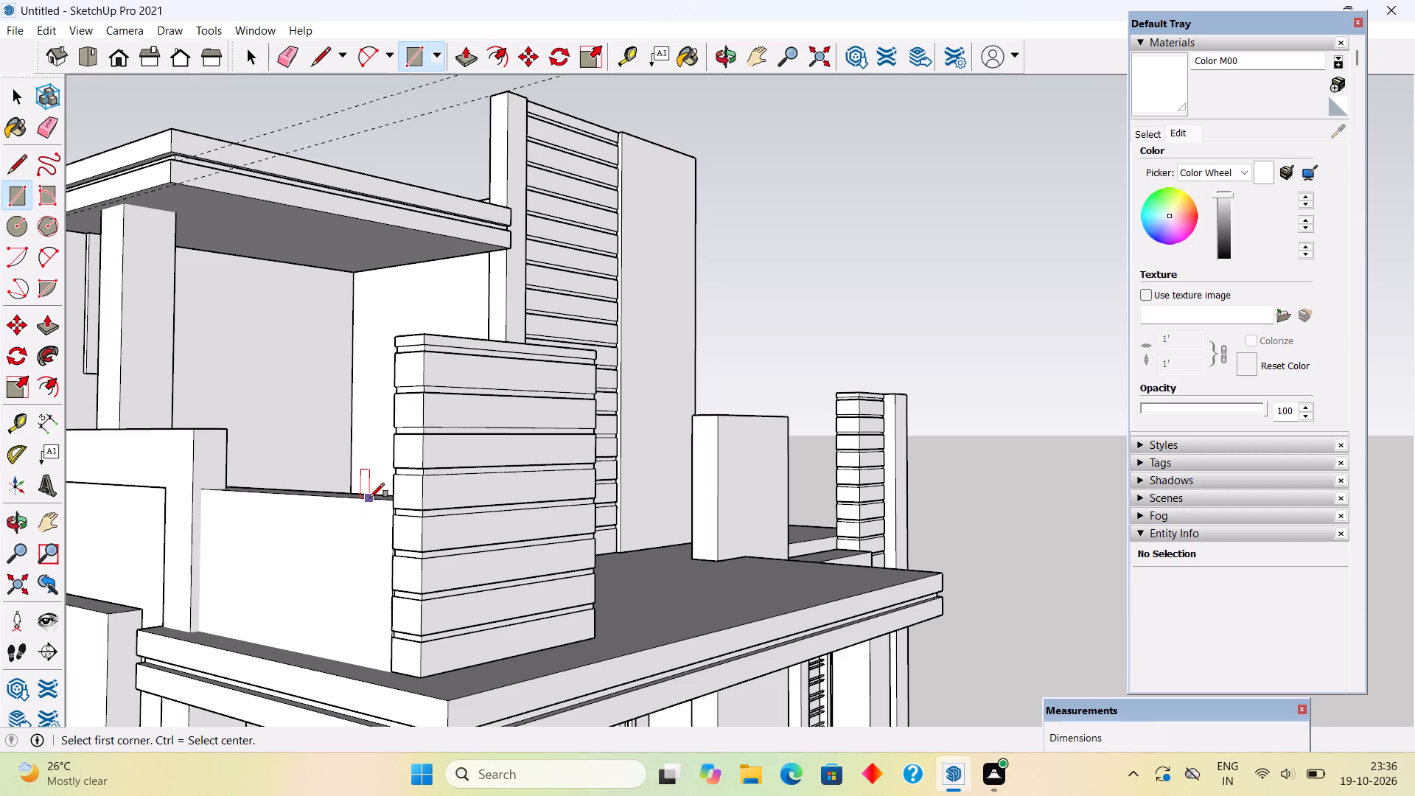
{"action": "key", "text": "t"}
{"action": "left_click", "coordinate": [363, 503]}
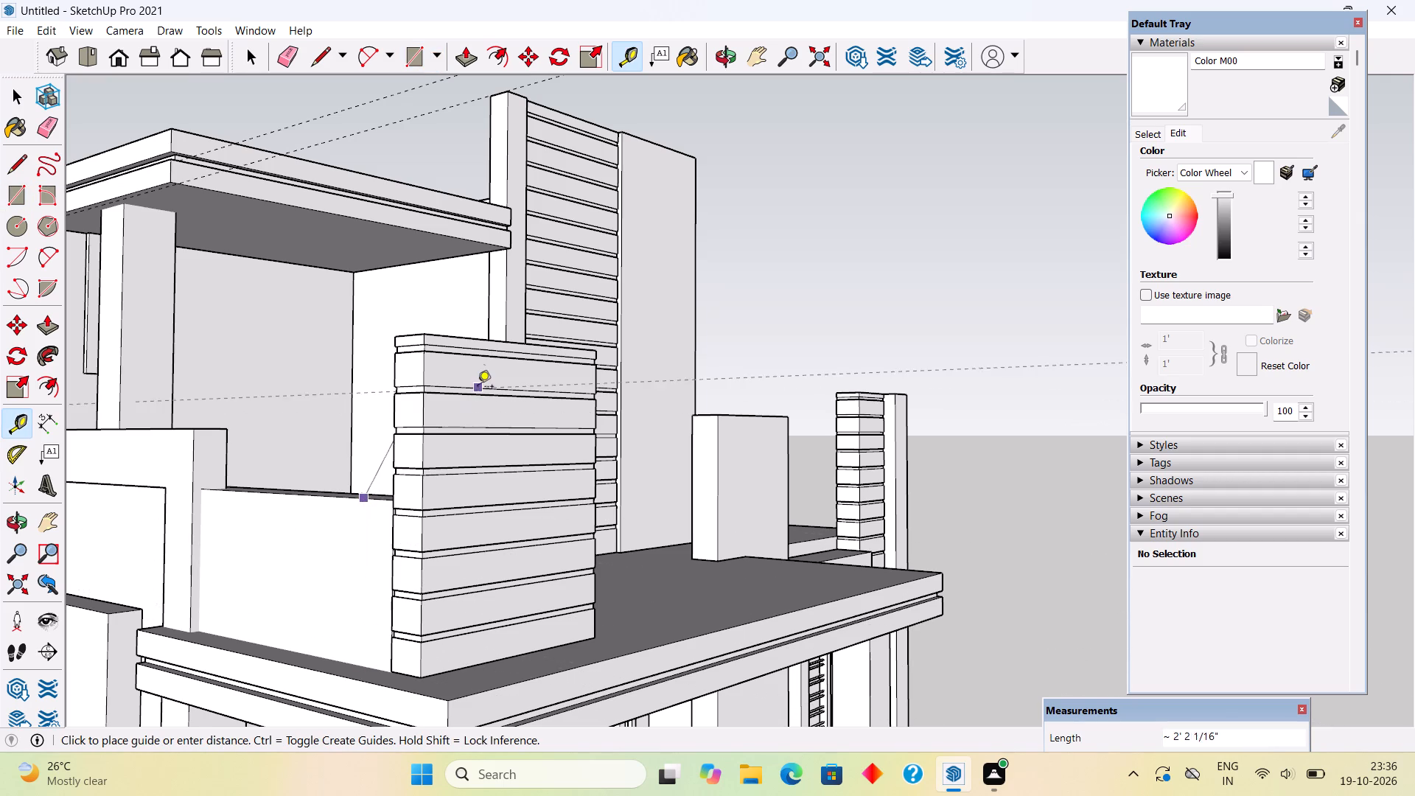
{"action": "left_click", "coordinate": [419, 405]}
{"action": "key", "text": "space"}
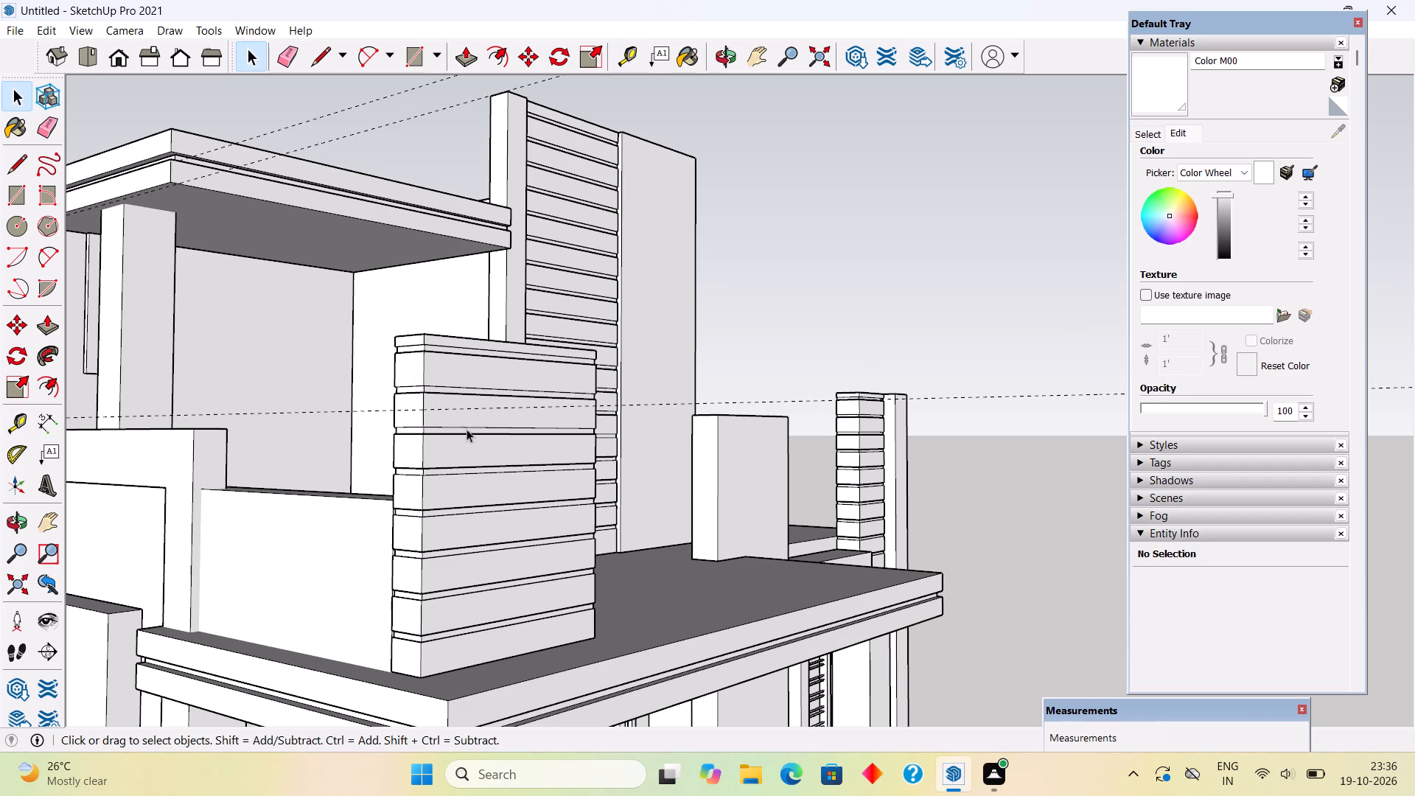
Draw a line across the grooved pillar's plain back face at the guide's height, inside the pillar's group.
{"action": "middle_click_drag", "start_coordinate": [583, 473], "coordinate": [904, 481]}
{"action": "scroll", "coordinate": [912, 483], "scroll_direction": "down", "scroll_amount": 3}
{"action": "scroll", "coordinate": [835, 472], "scroll_direction": "down", "scroll_amount": 5}
{"action": "middle_click_drag", "start_coordinate": [898, 510], "coordinate": [1094, 580]}
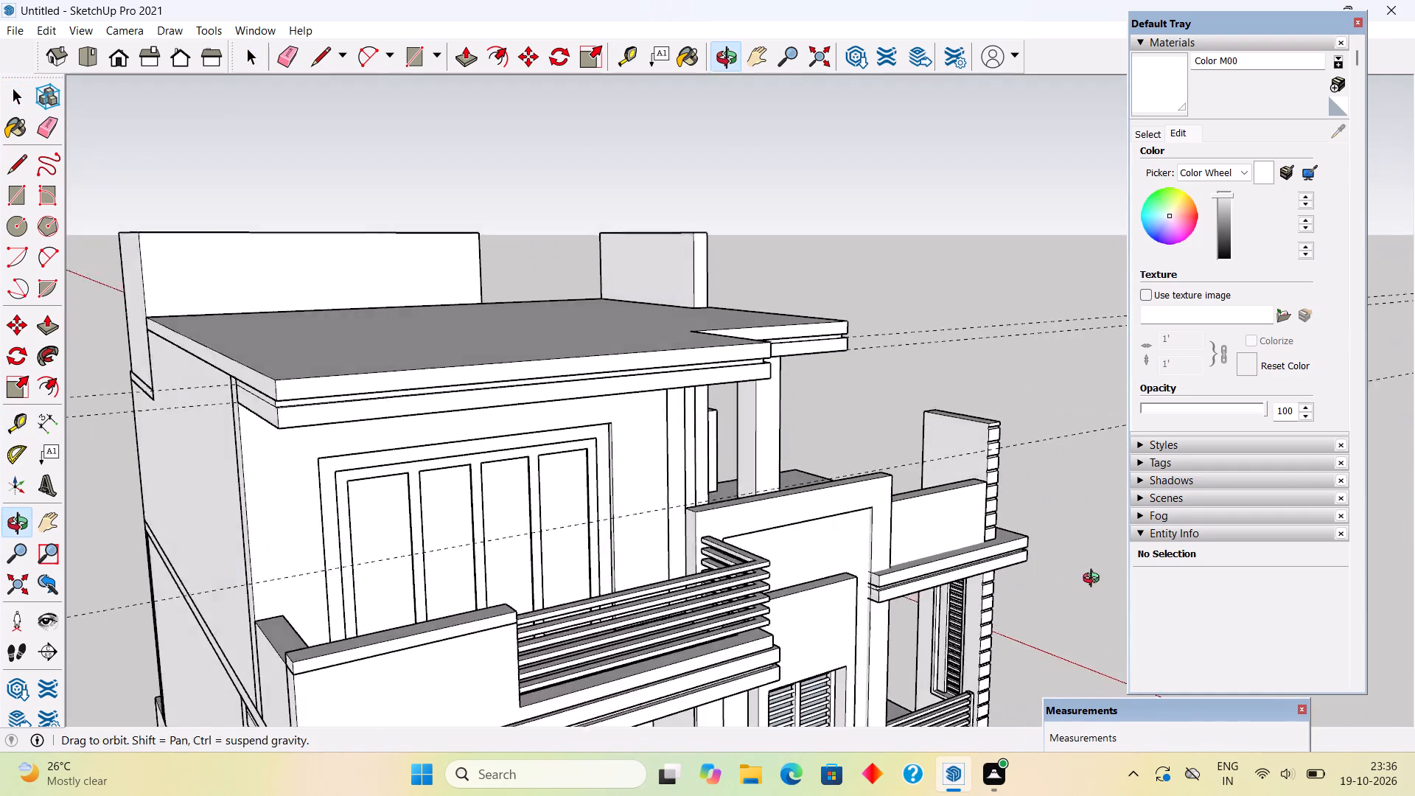
{"action": "middle_click_drag", "start_coordinate": [1094, 580], "coordinate": [1101, 569]}
{"action": "scroll", "coordinate": [1035, 472], "scroll_direction": "up", "scroll_amount": 6}
{"action": "scroll", "coordinate": [1006, 352], "scroll_direction": "up", "scroll_amount": 9}
{"action": "triple_click", "coordinate": [821, 565]}
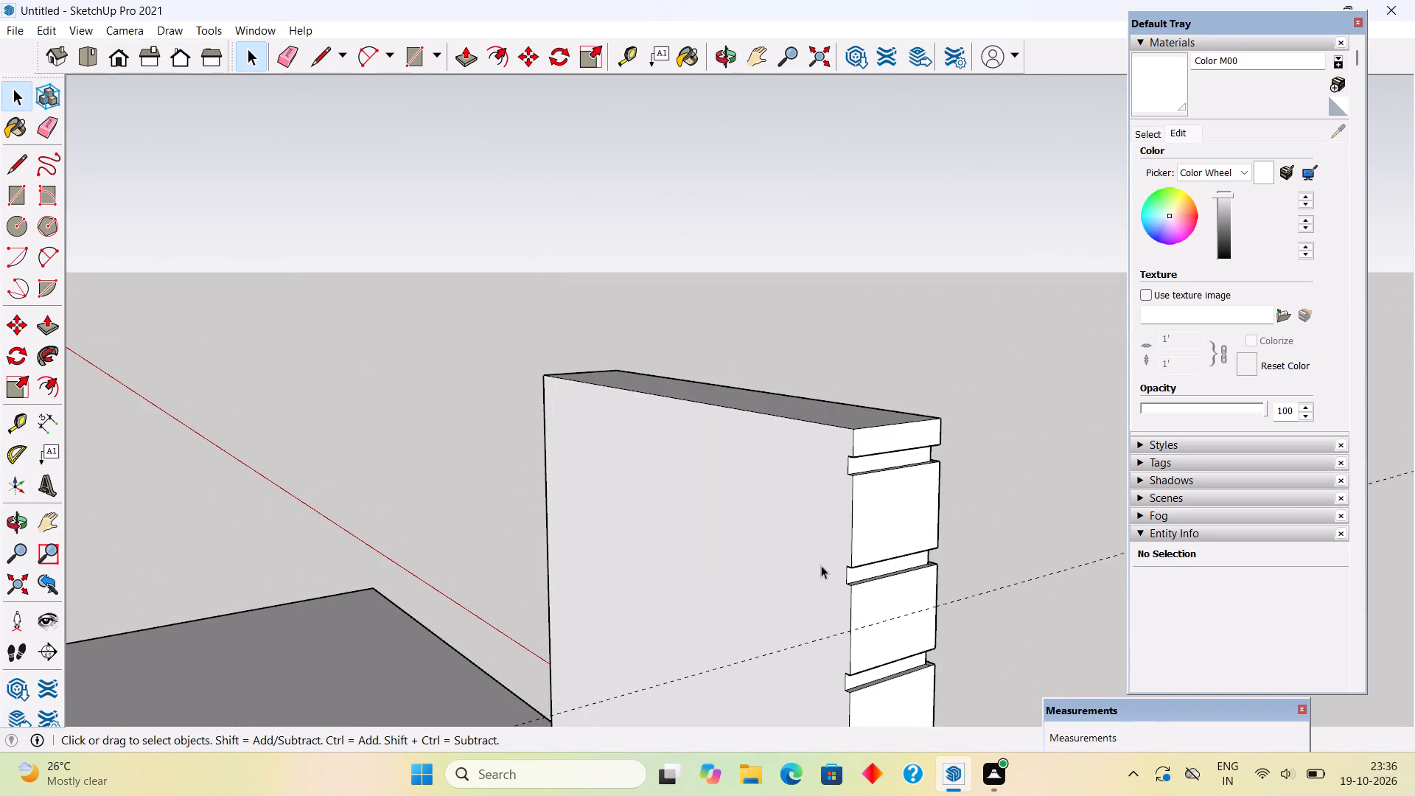
{"action": "key", "text": "l"}
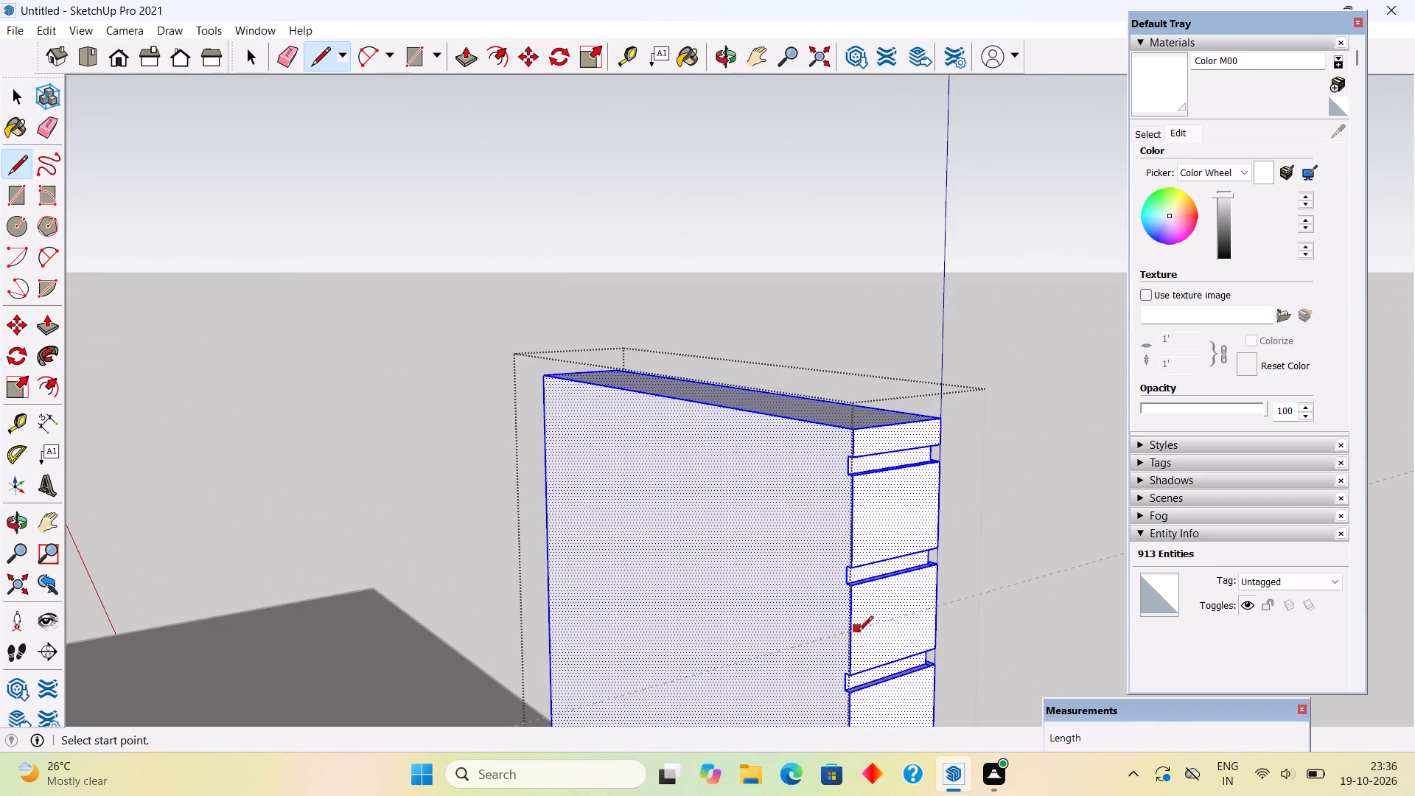
{"action": "left_click", "coordinate": [848, 629]}
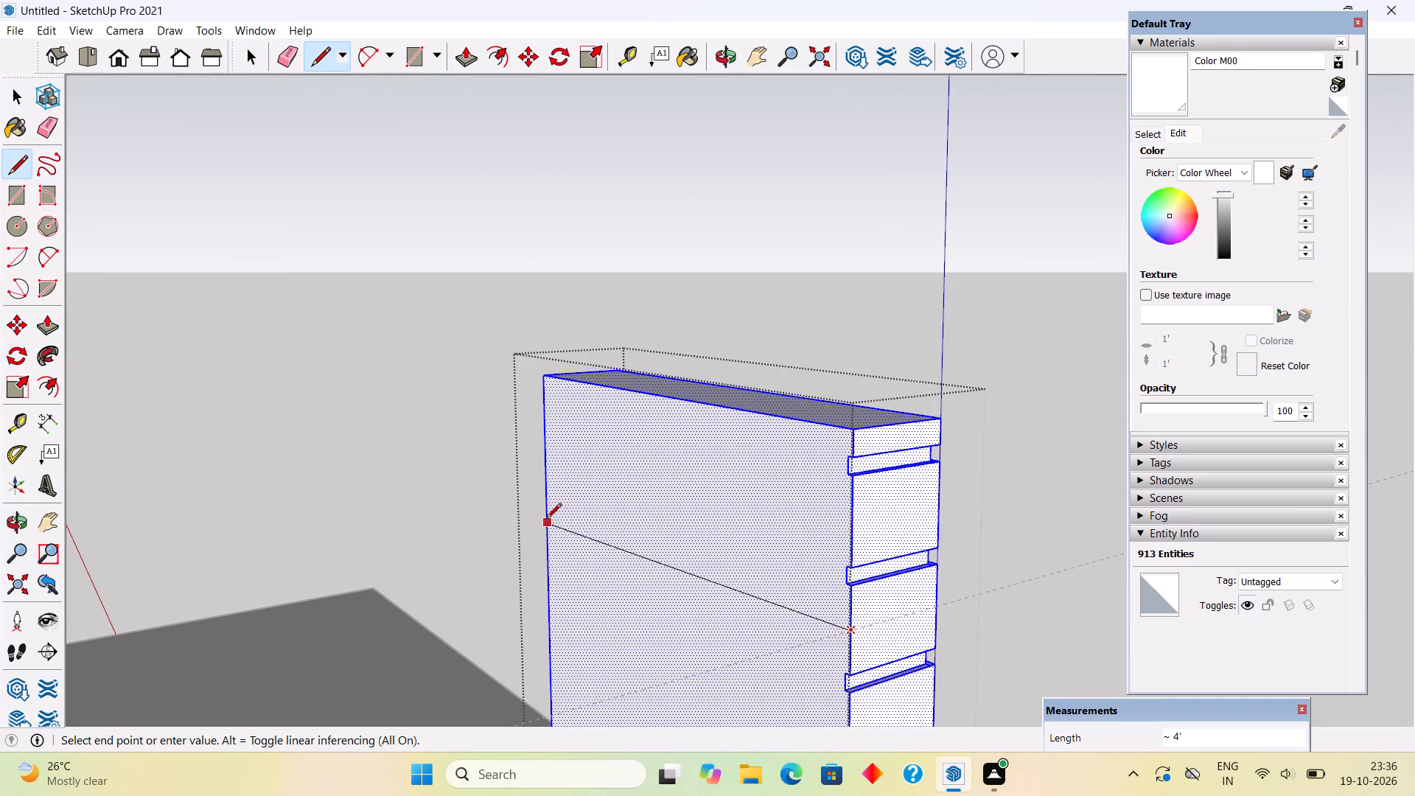
{"action": "left_click", "coordinate": [548, 515]}
{"action": "key", "text": "space"}
Cut away the pillar above the line with Push/Pull, pushing its back face in 8 1/2" and the leftover banded faces 1/2".
{"action": "left_click", "coordinate": [670, 492]}
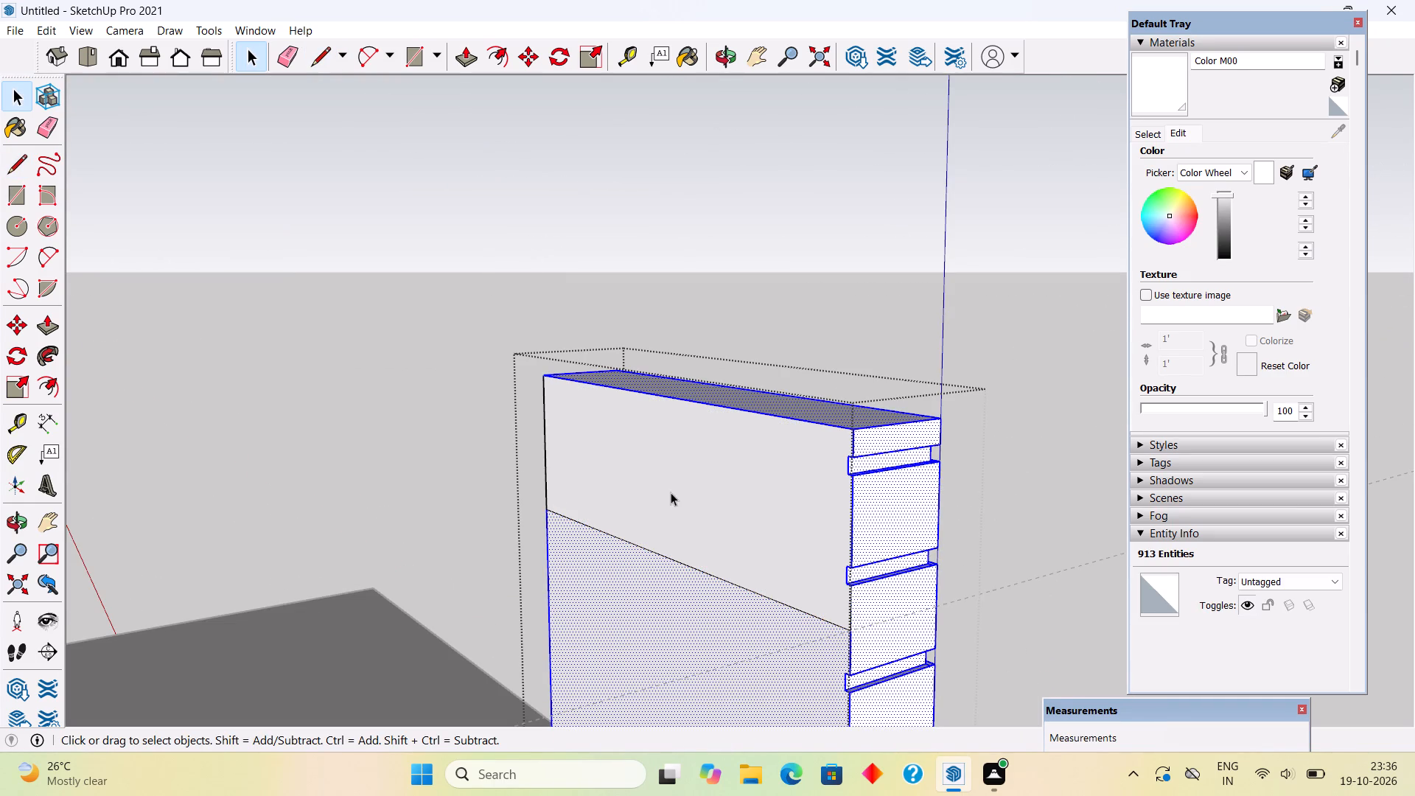
{"action": "key", "text": "p"}
{"action": "left_click_drag", "start_coordinate": [671, 492], "coordinate": [827, 486]}
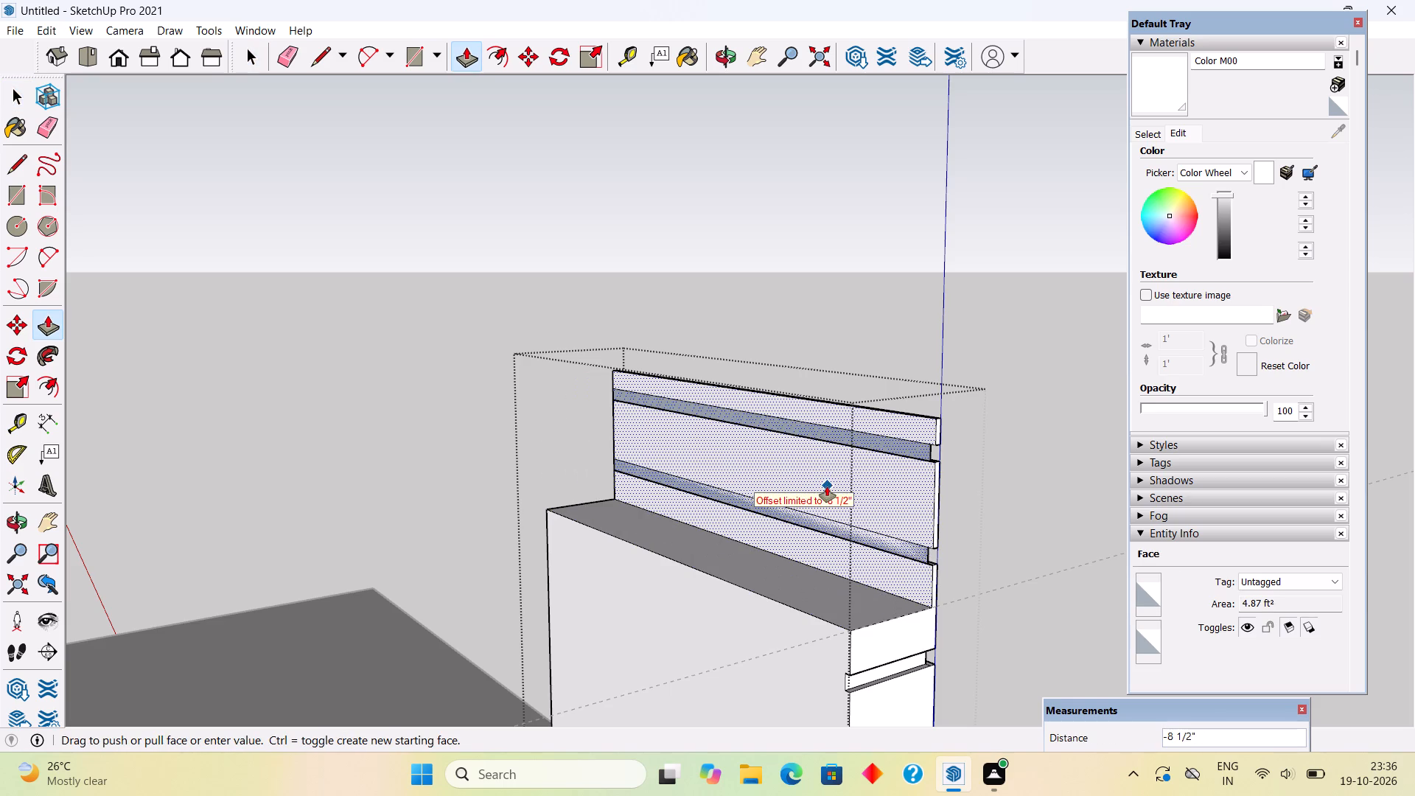
{"action": "left_click_drag", "start_coordinate": [827, 486], "coordinate": [898, 472]}
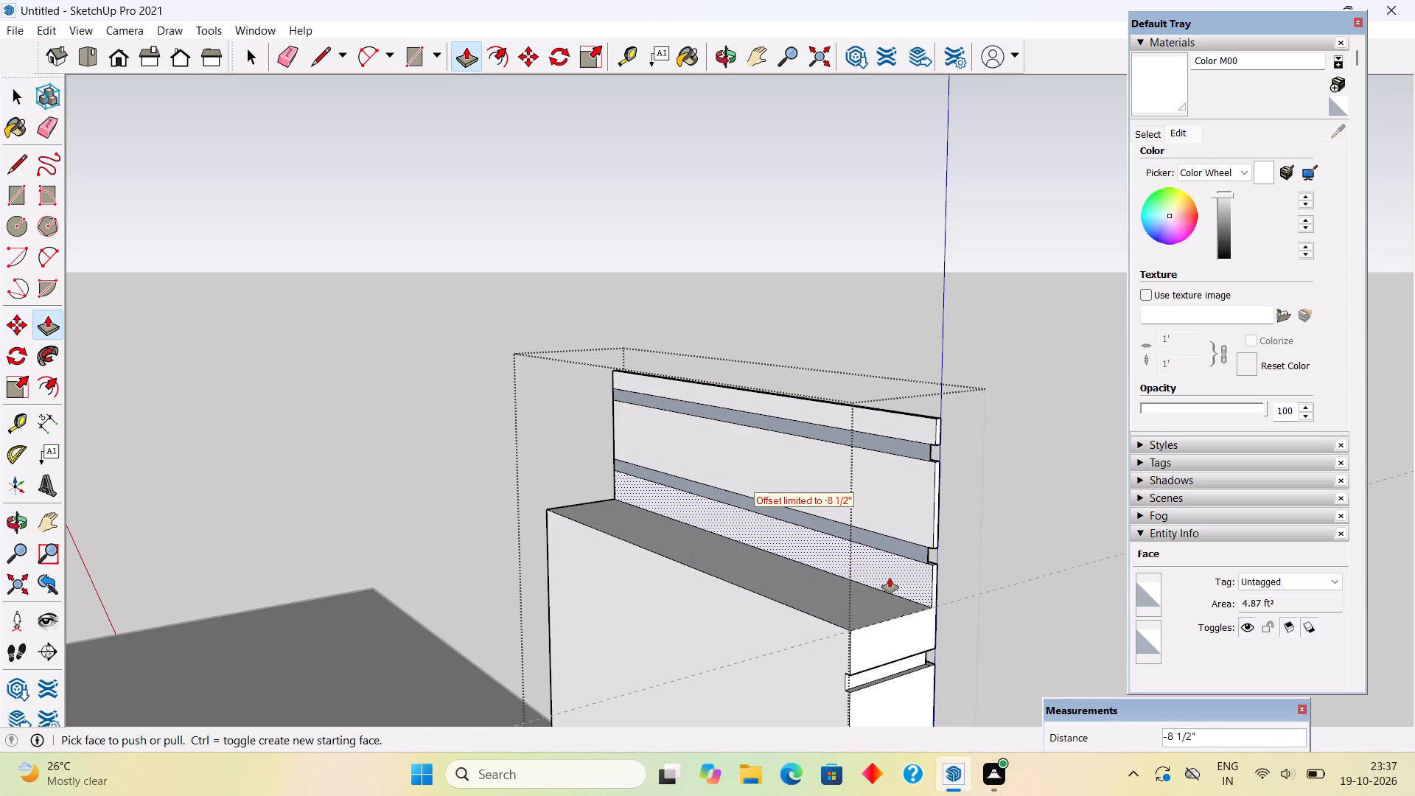
{"action": "left_click_drag", "start_coordinate": [890, 579], "coordinate": [932, 568]}
{"action": "left_click_drag", "start_coordinate": [887, 543], "coordinate": [934, 538]}
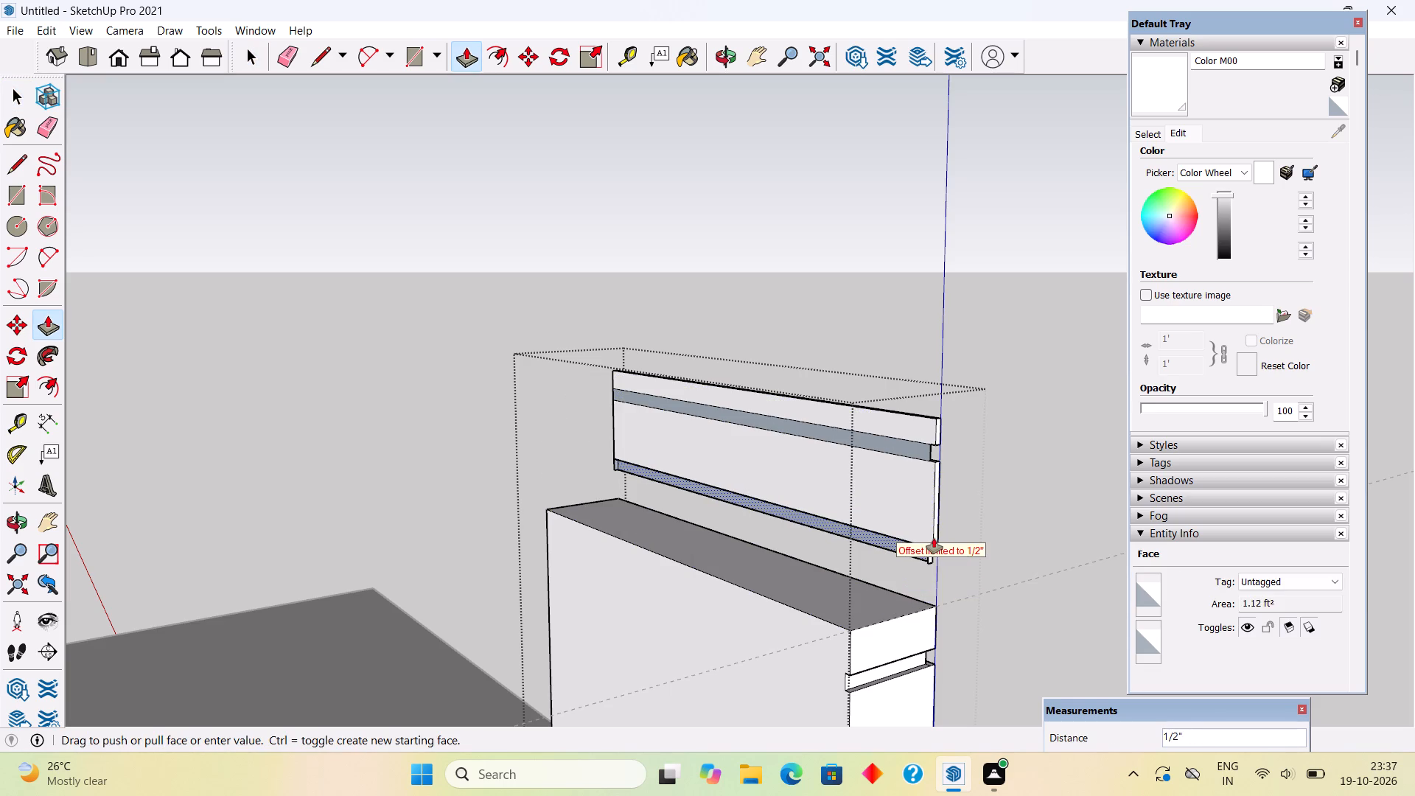
{"action": "left_click_drag", "start_coordinate": [934, 538], "coordinate": [958, 531]}
{"action": "left_click_drag", "start_coordinate": [892, 519], "coordinate": [961, 497]}
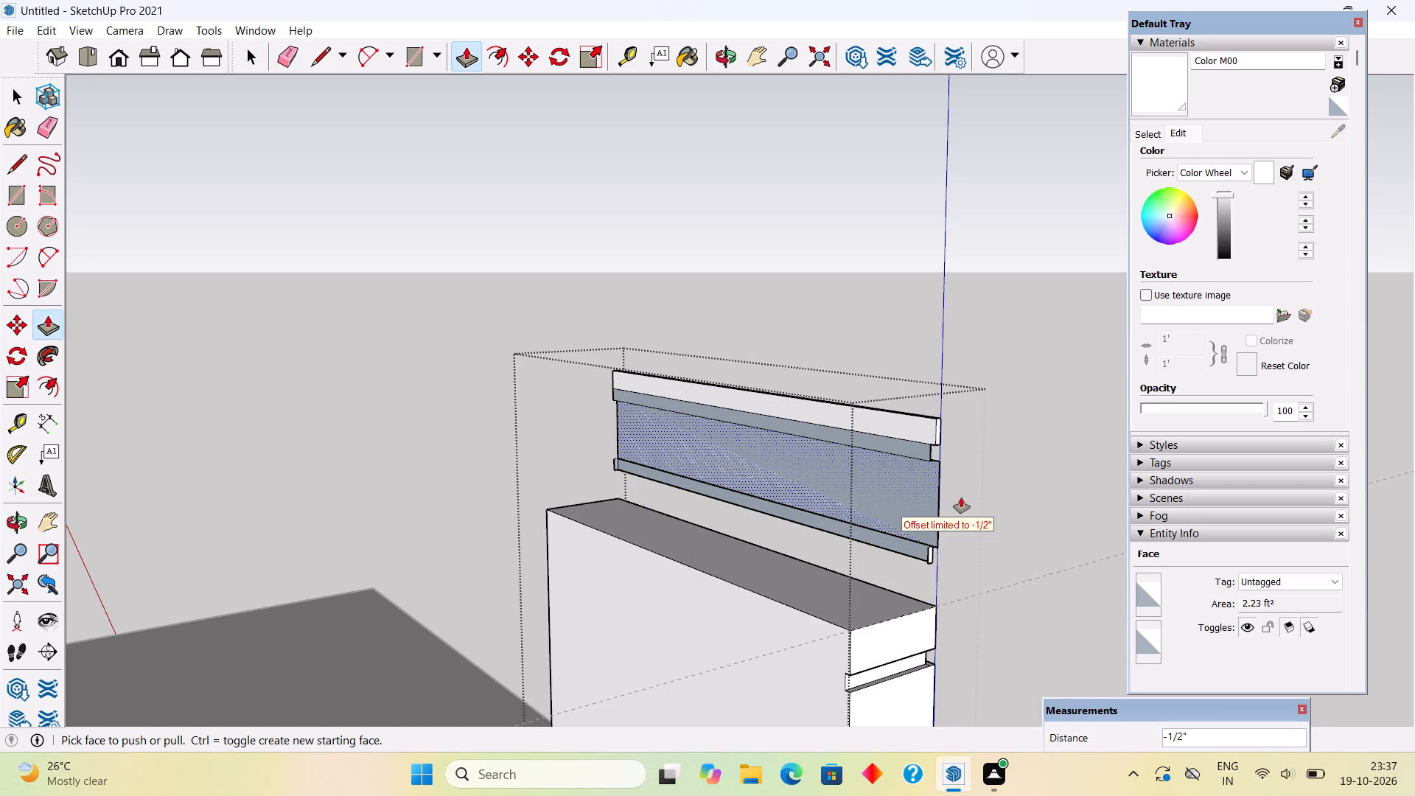
{"action": "left_click_drag", "start_coordinate": [882, 430], "coordinate": [943, 422]}
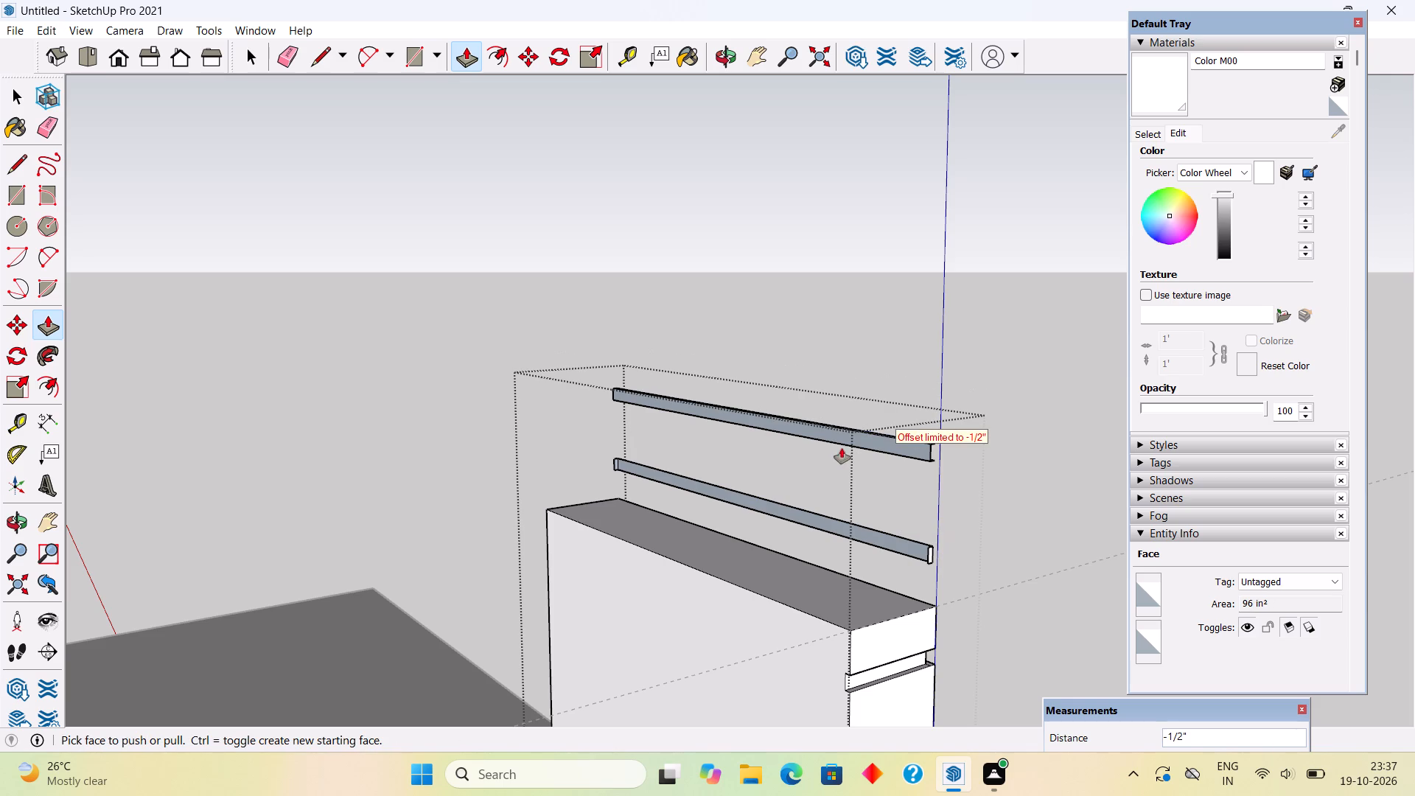
{"action": "left_click_drag", "start_coordinate": [856, 436], "coordinate": [912, 455]}
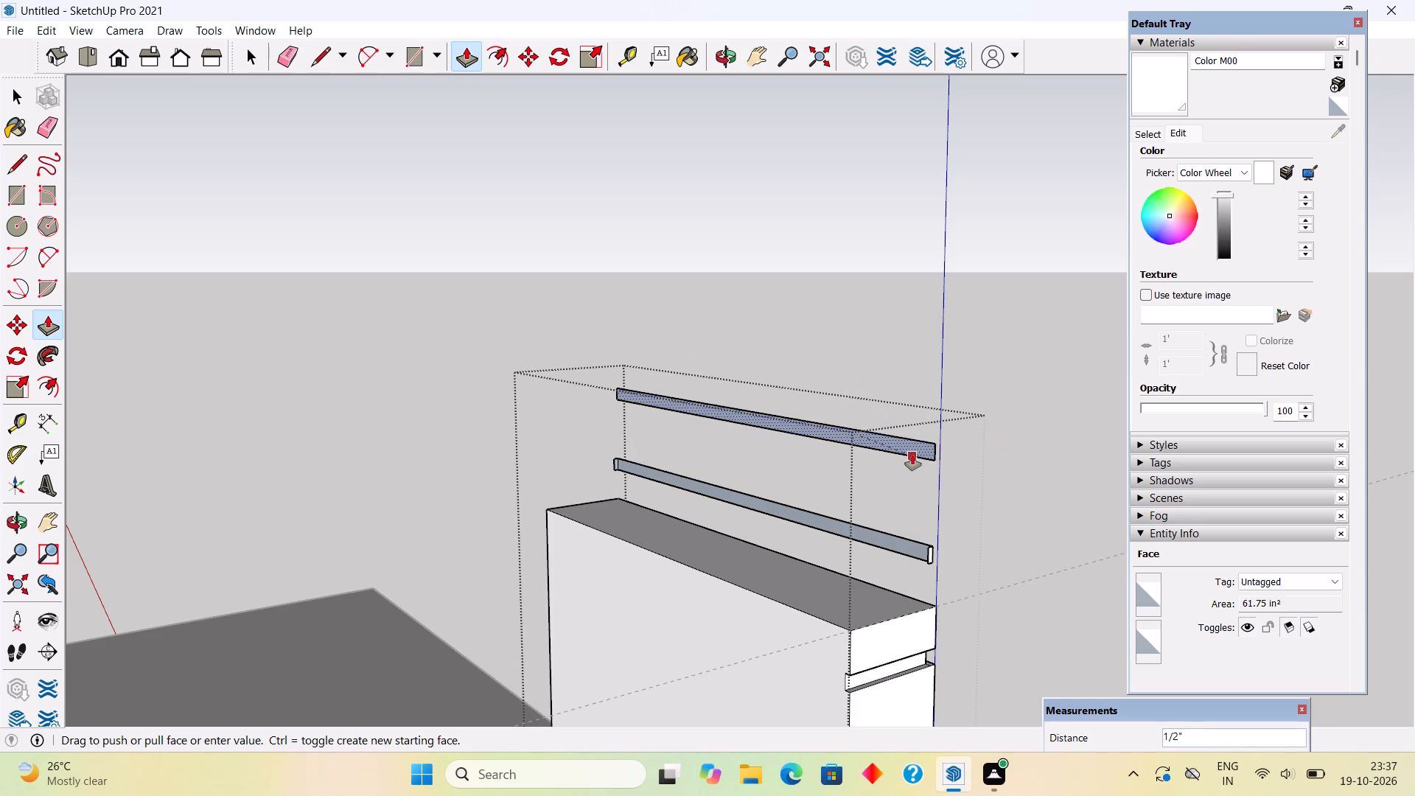
{"action": "left_click", "coordinate": [910, 542]}
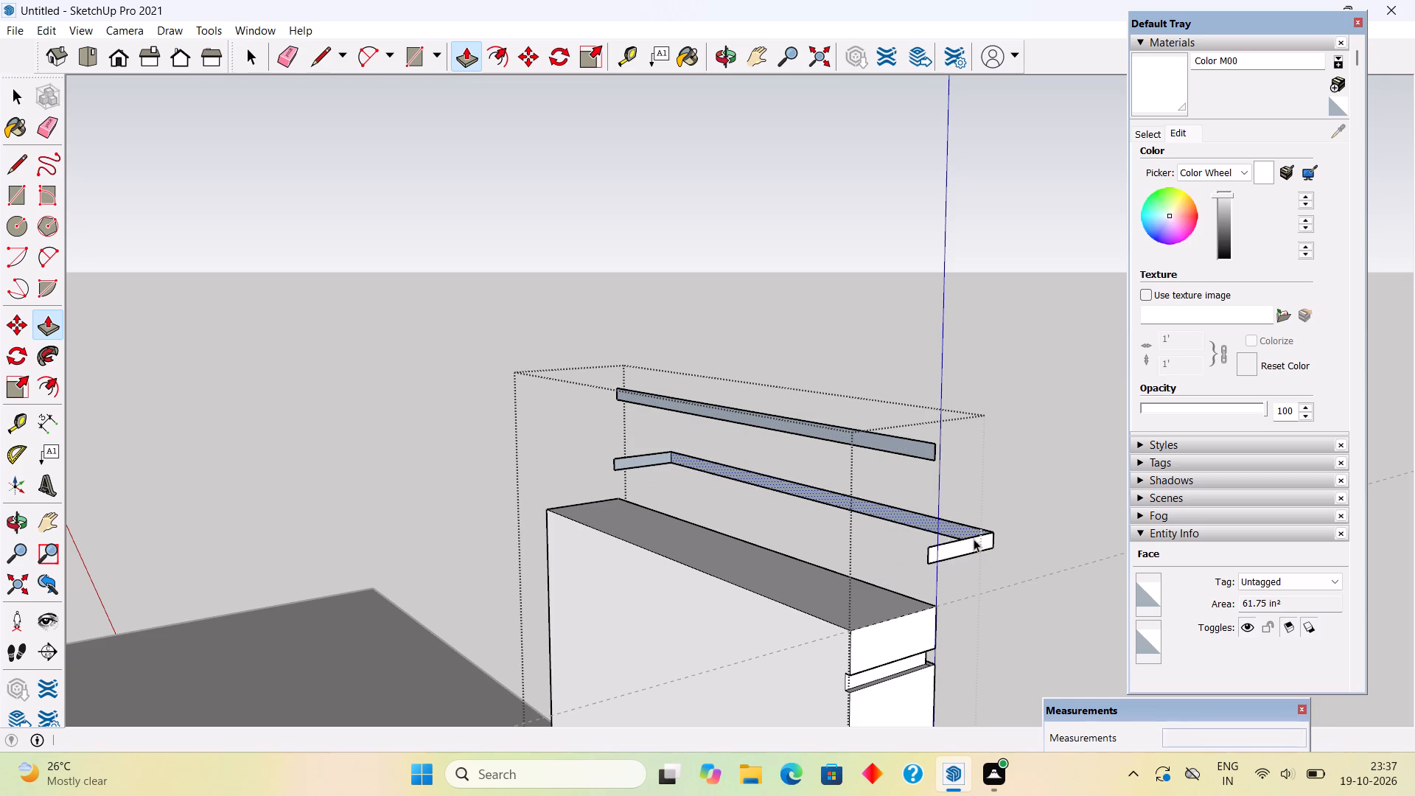
{"action": "key", "text": "space"}
Delete the two groove strips left floating above the shortened pillar.
{"action": "left_click_drag", "start_coordinate": [947, 542], "coordinate": [660, 414]}
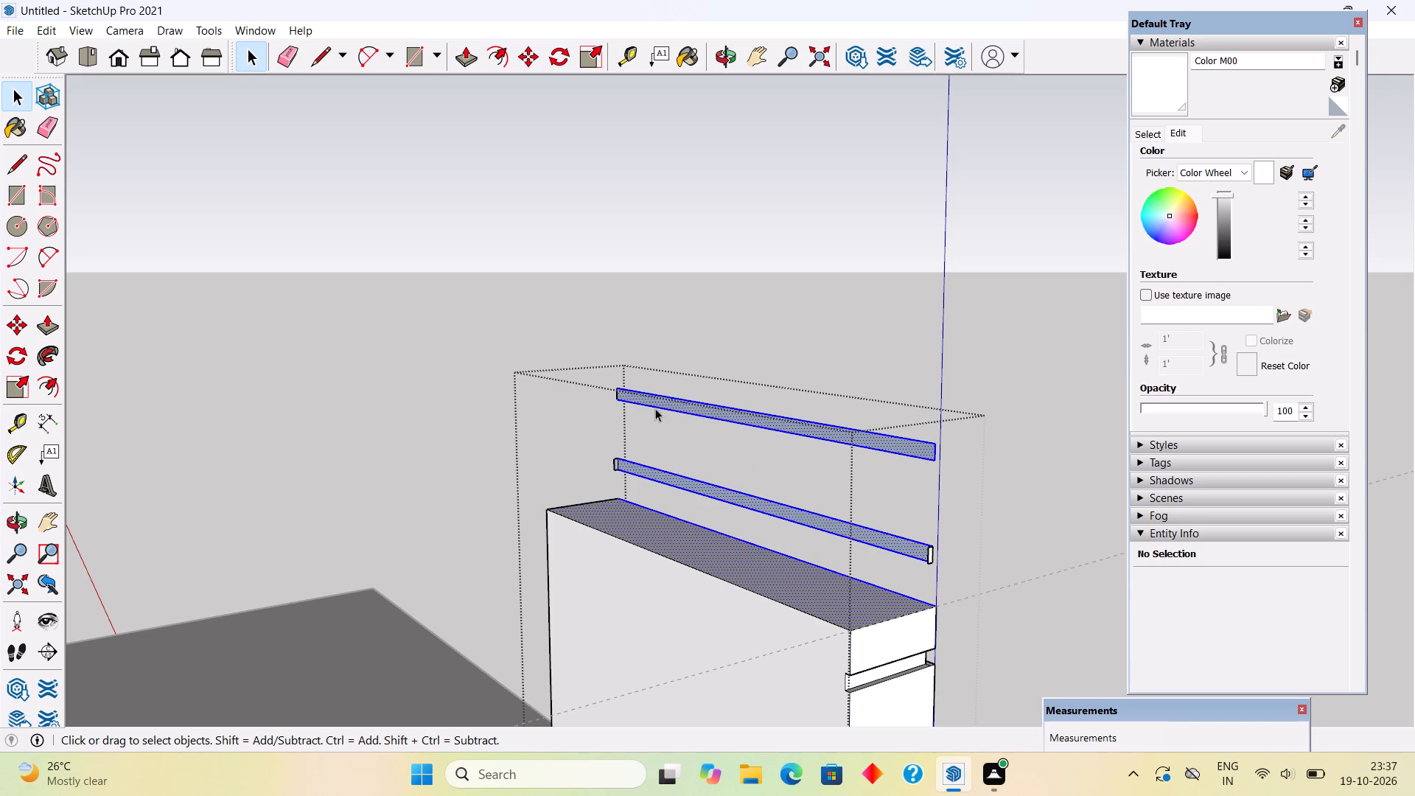
{"action": "left_click", "coordinate": [898, 349]}
{"action": "triple_click", "coordinate": [887, 447]}
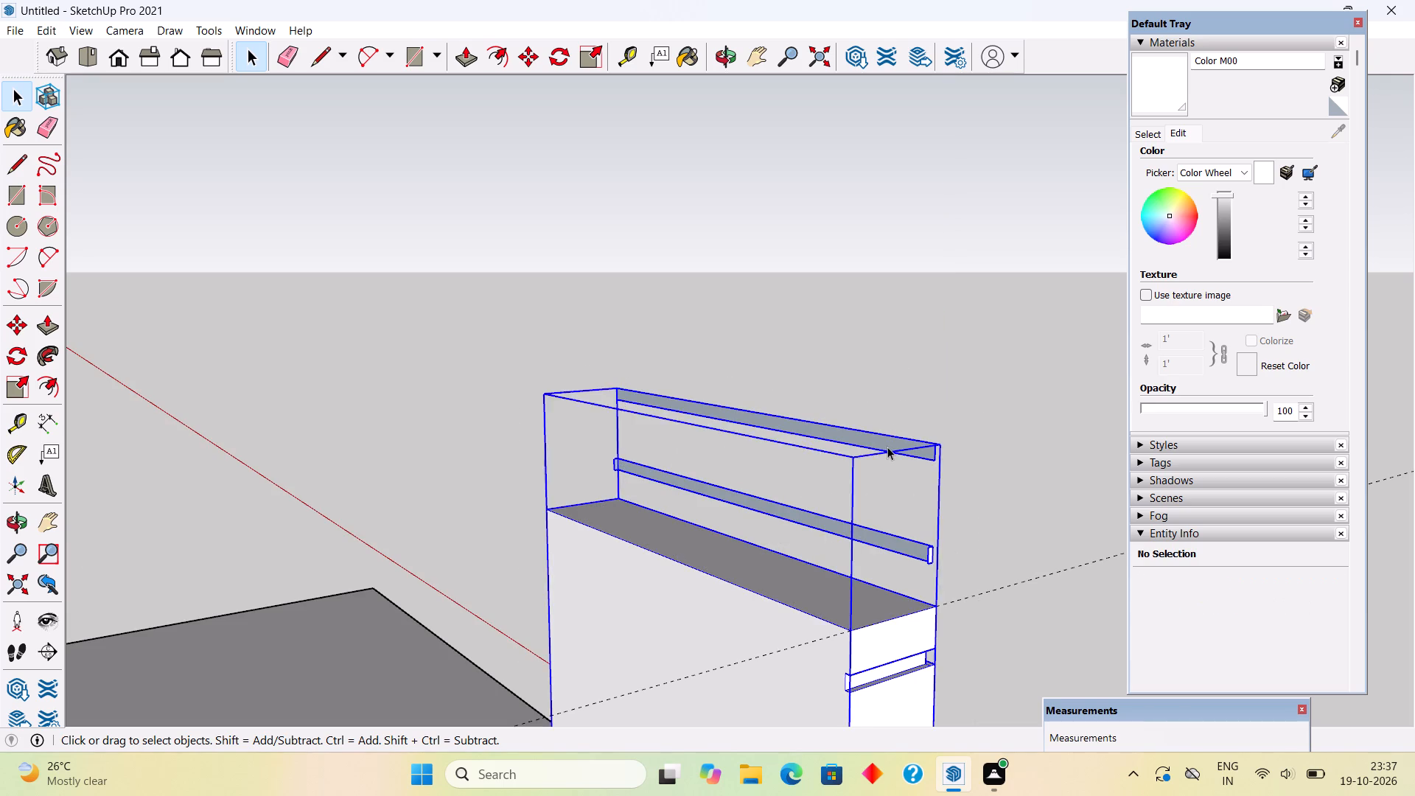
{"action": "left_click", "coordinate": [887, 447]}
{"action": "key", "text": "Delete"}
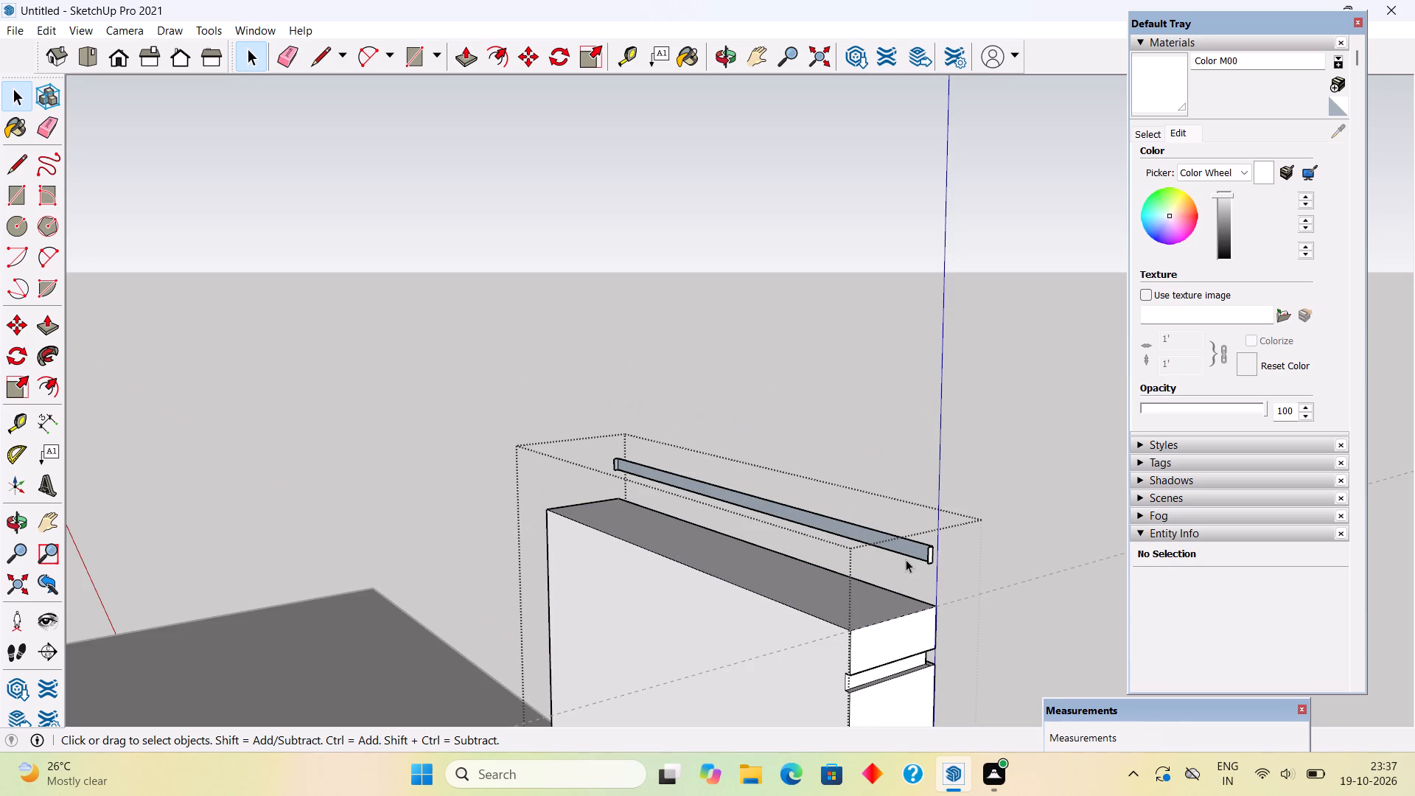
{"action": "double_click", "coordinate": [907, 552]}
{"action": "double_click", "coordinate": [908, 551]}
{"action": "key", "text": "Delete"}
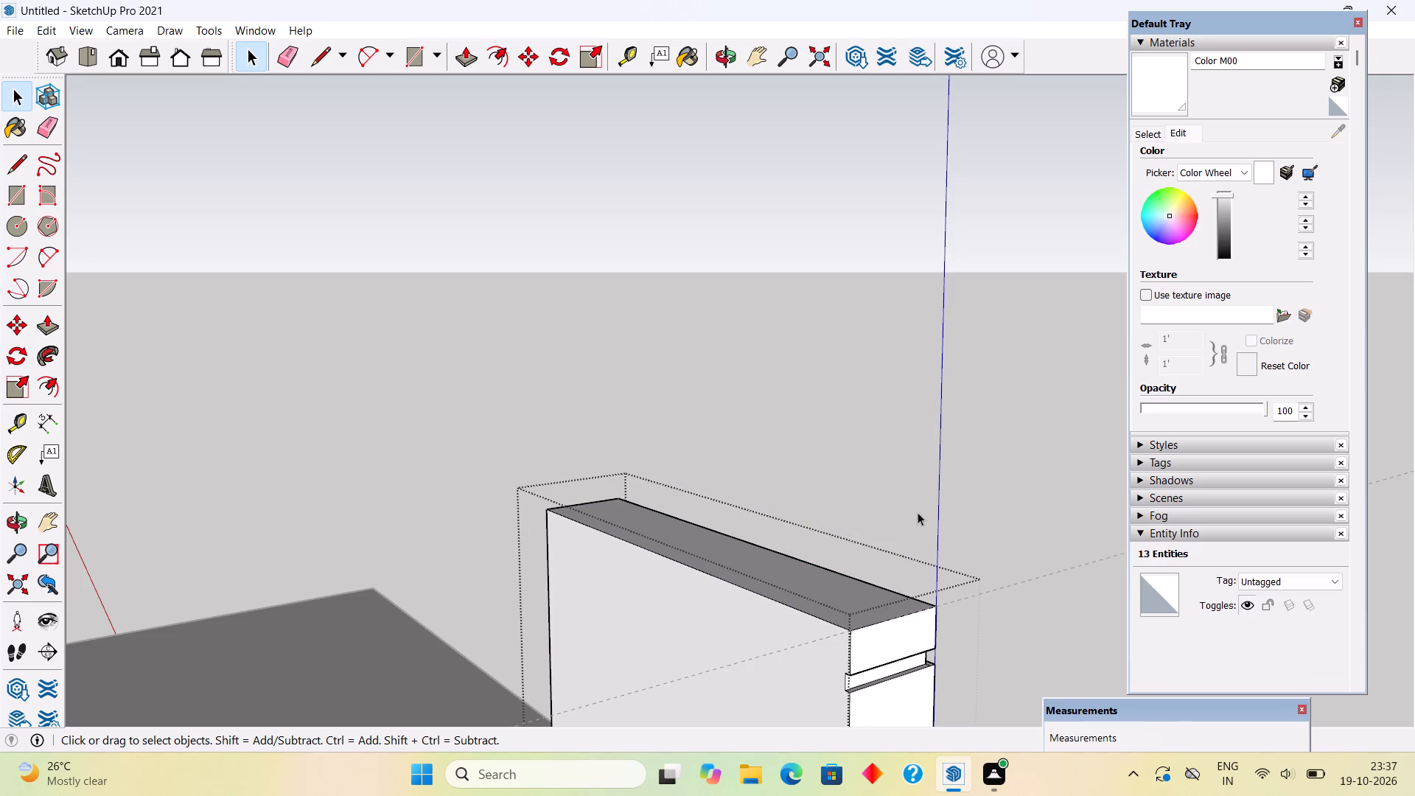
{"action": "left_click", "coordinate": [921, 481]}
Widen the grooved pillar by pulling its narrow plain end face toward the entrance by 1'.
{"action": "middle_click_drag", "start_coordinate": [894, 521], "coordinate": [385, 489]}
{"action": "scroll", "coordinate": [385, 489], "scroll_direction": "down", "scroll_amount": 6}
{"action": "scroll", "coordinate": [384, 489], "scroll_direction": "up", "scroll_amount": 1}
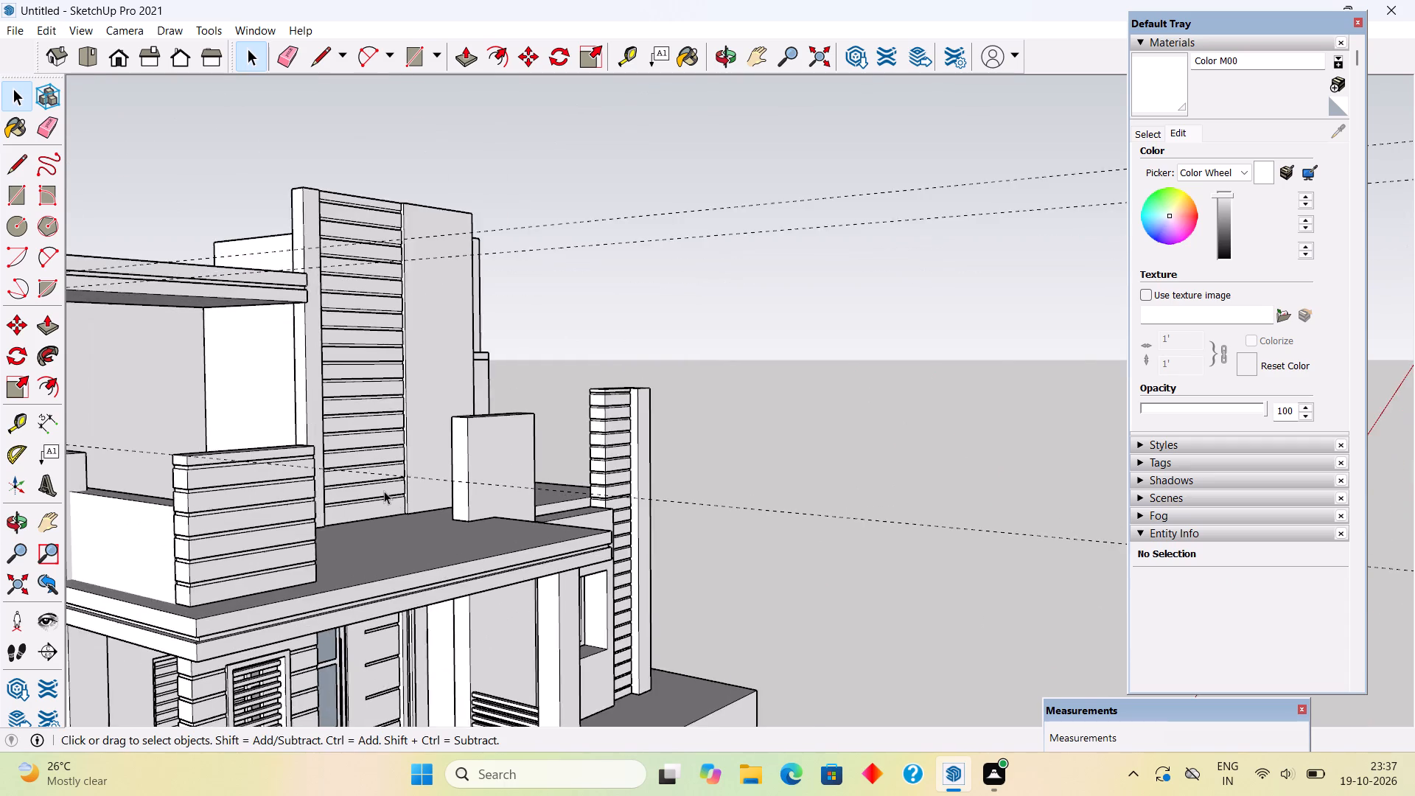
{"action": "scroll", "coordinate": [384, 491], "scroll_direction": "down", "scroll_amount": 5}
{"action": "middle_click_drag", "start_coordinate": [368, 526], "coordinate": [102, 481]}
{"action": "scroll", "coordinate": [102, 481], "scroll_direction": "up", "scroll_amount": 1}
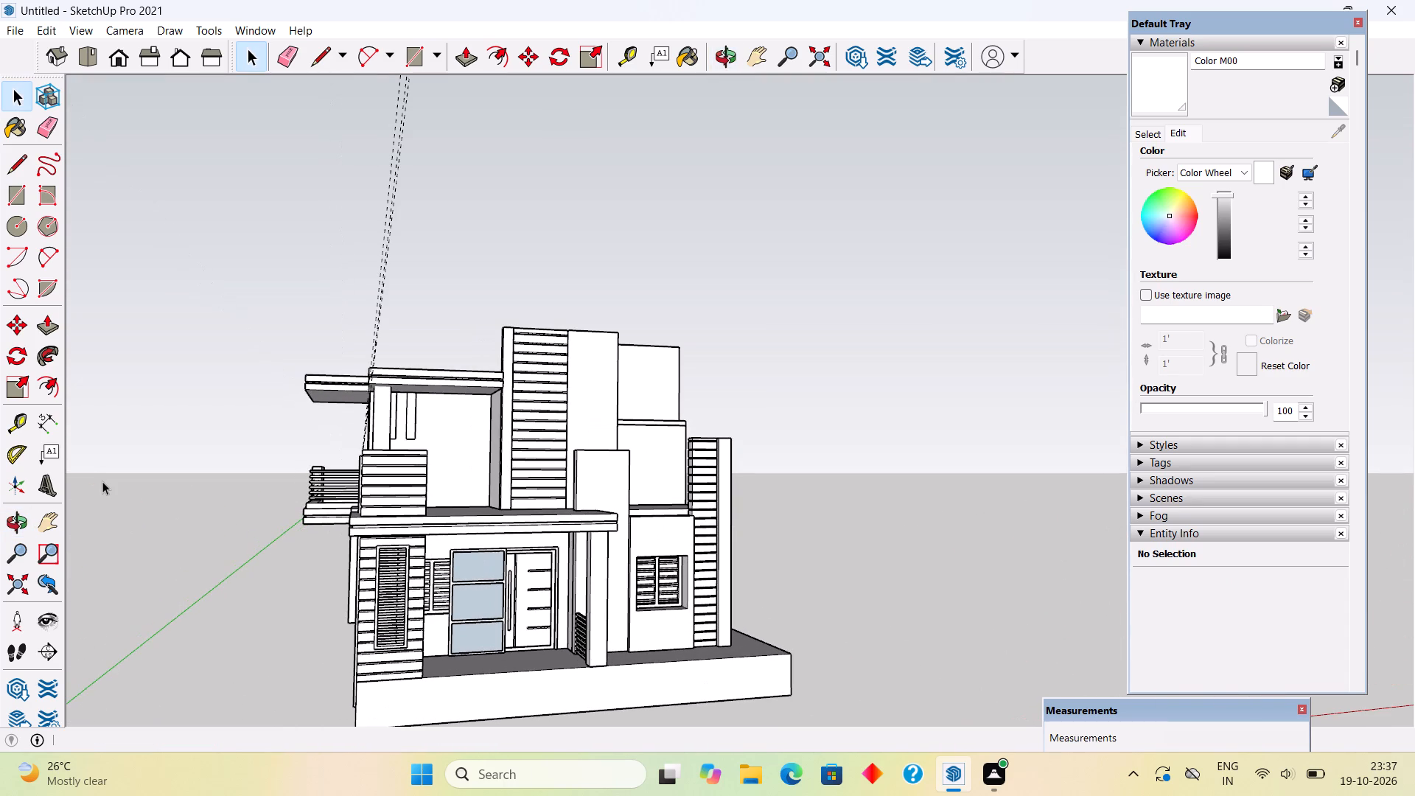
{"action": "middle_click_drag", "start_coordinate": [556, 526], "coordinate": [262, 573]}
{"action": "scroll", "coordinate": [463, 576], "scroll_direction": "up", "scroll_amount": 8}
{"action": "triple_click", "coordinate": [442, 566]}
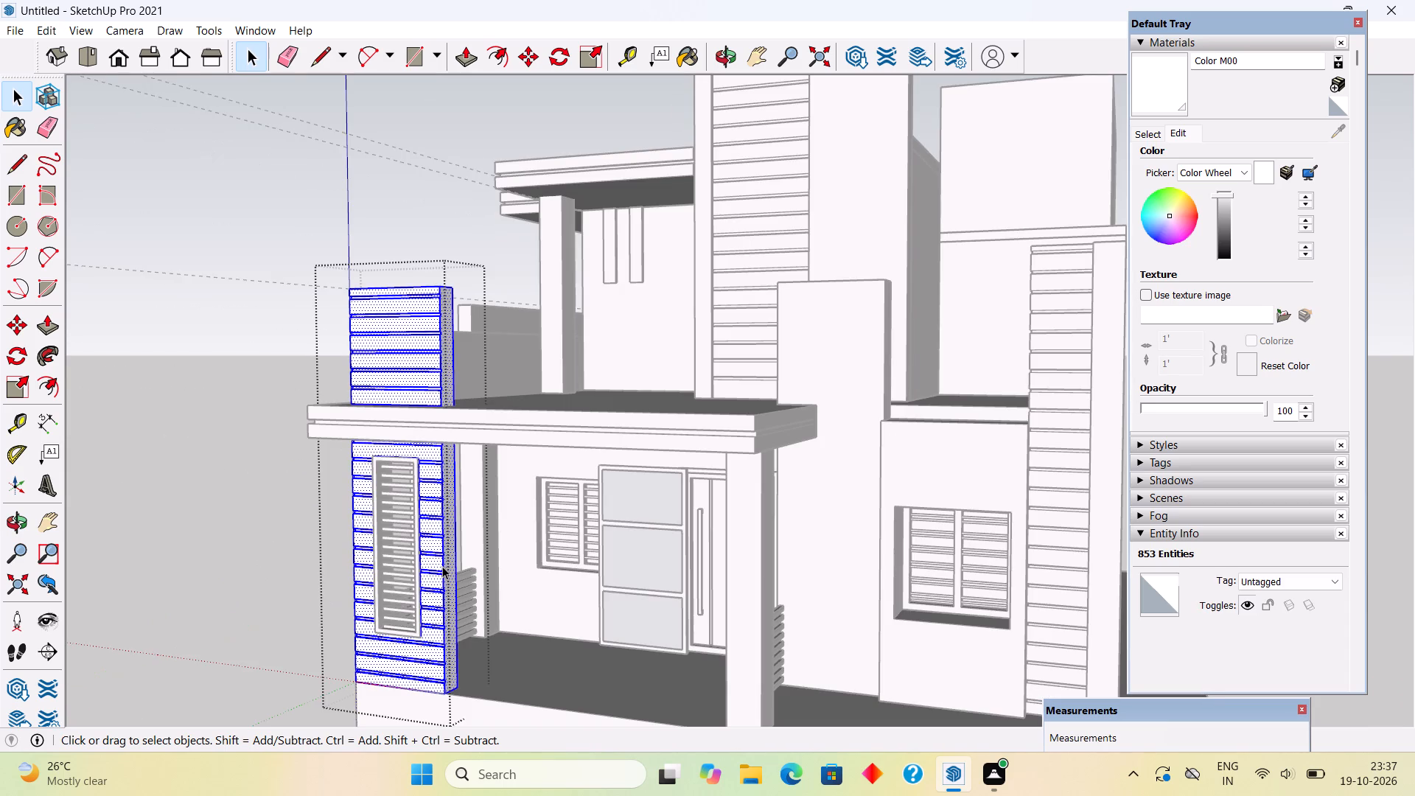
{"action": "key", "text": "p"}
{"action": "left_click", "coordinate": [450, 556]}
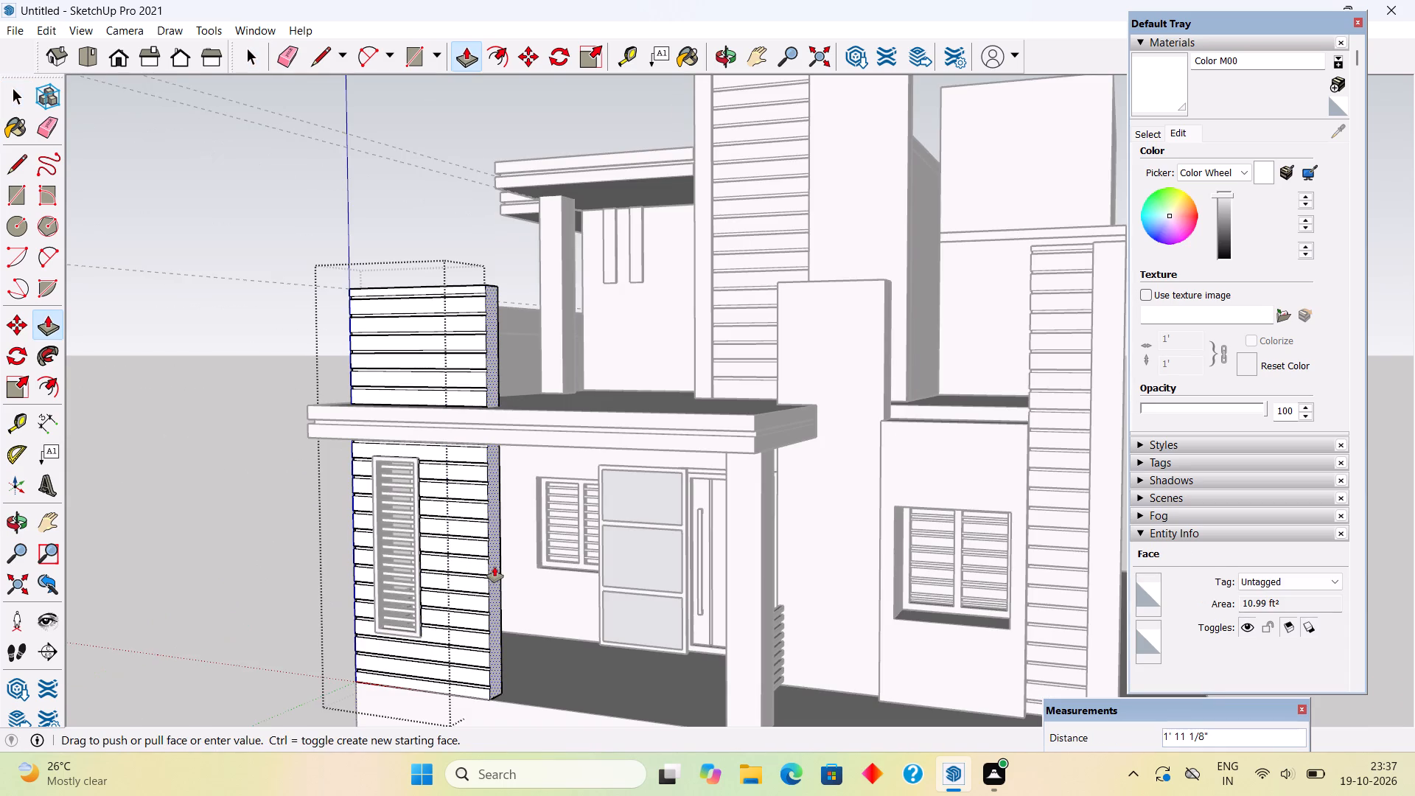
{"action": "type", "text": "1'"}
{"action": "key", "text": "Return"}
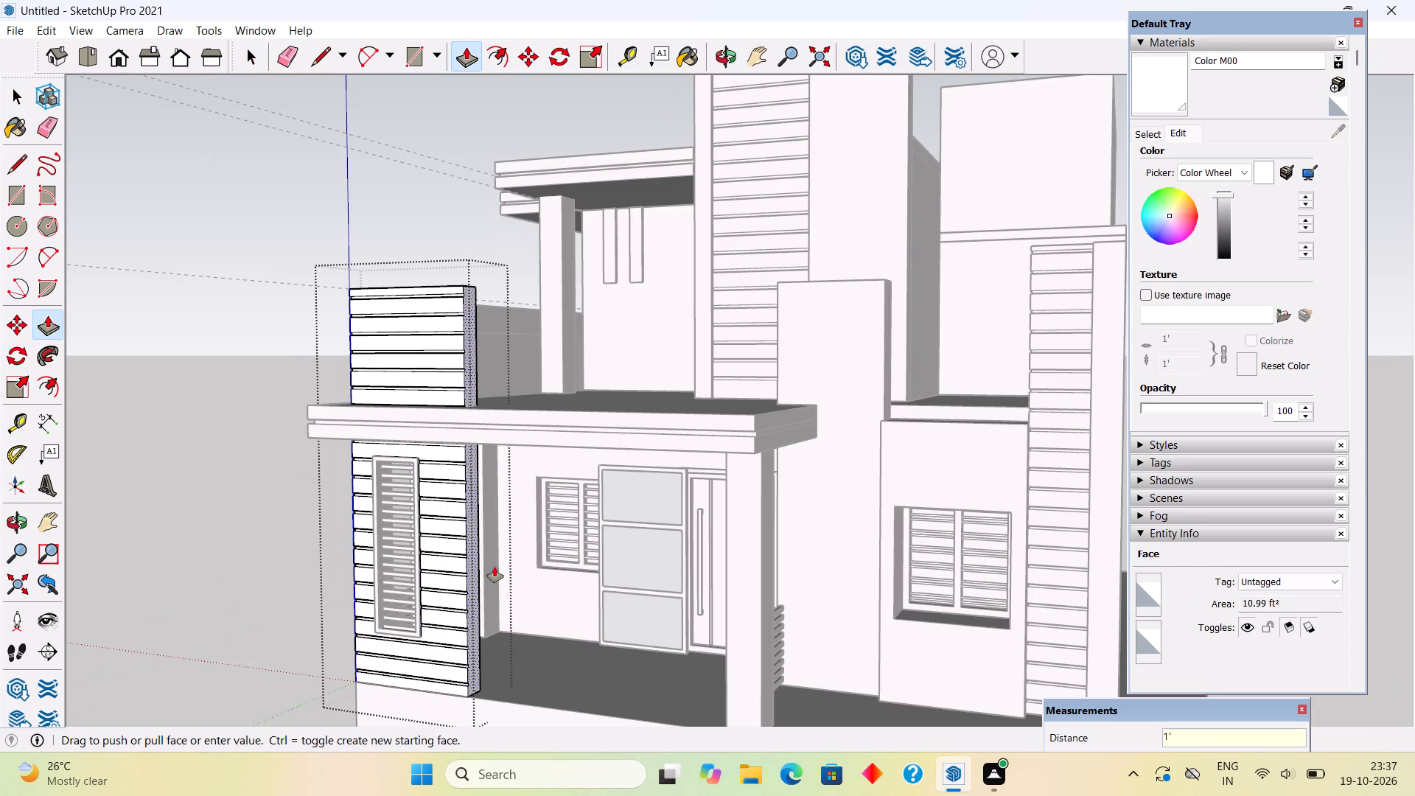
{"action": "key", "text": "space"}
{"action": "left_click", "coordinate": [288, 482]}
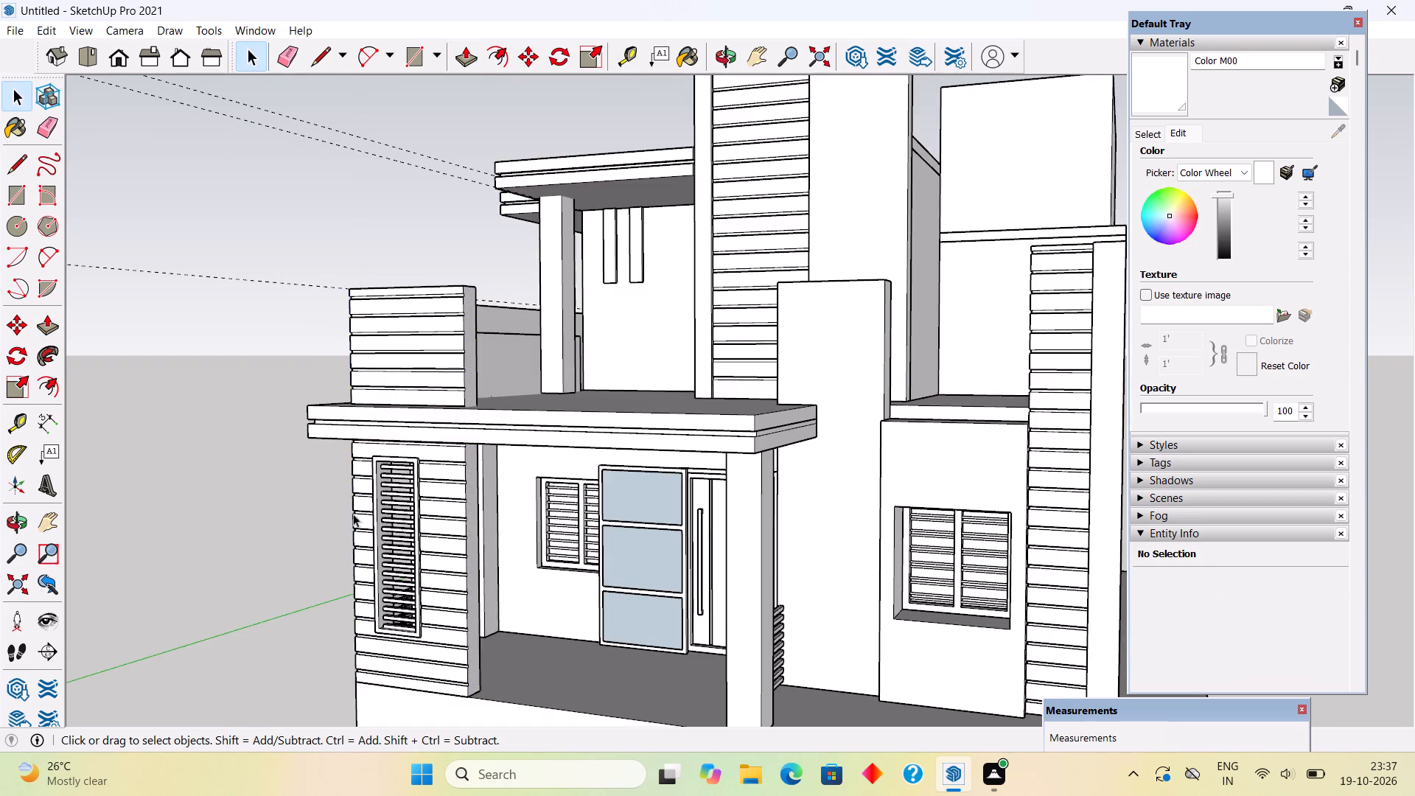
Examine the widened pillar and its louvred window from the porch front and the railing side.
{"action": "middle_click_drag", "start_coordinate": [425, 537], "coordinate": [736, 467]}
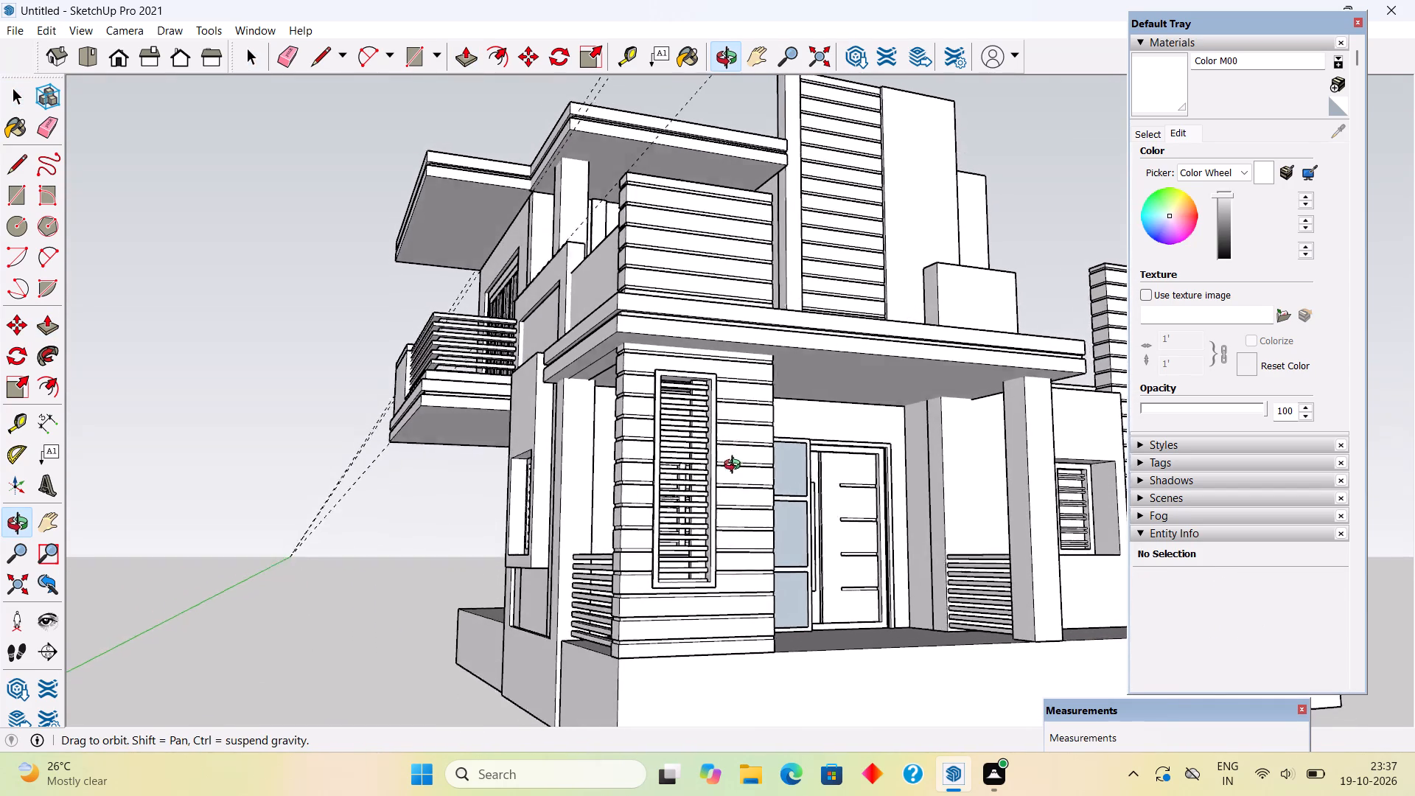
{"action": "middle_click_drag", "start_coordinate": [736, 467], "coordinate": [694, 478]}
{"action": "scroll", "coordinate": [632, 604], "scroll_direction": "up", "scroll_amount": 4}
{"action": "left_click", "coordinate": [632, 605]}
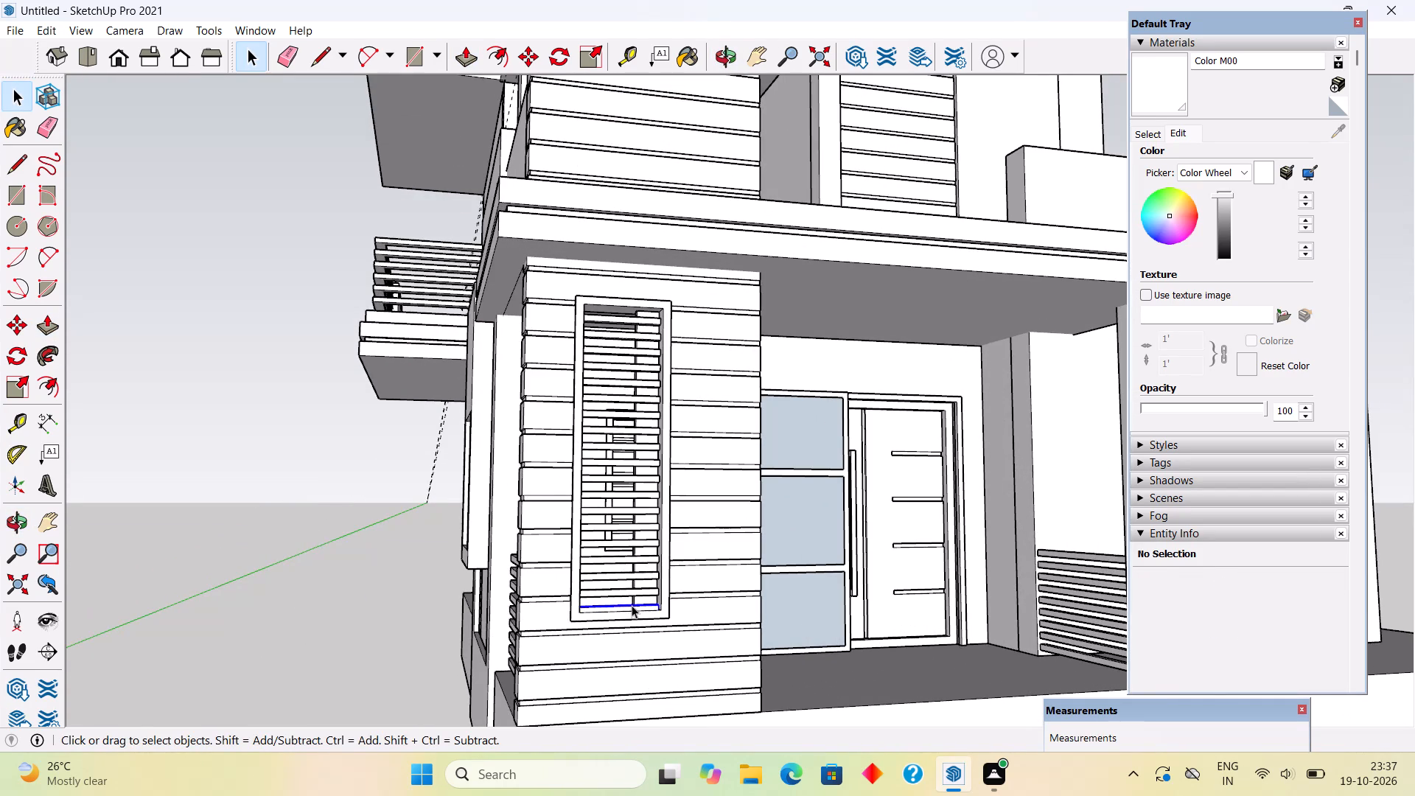
{"action": "left_click", "coordinate": [307, 444]}
{"action": "middle_click_drag", "start_coordinate": [471, 478], "coordinate": [783, 462]}
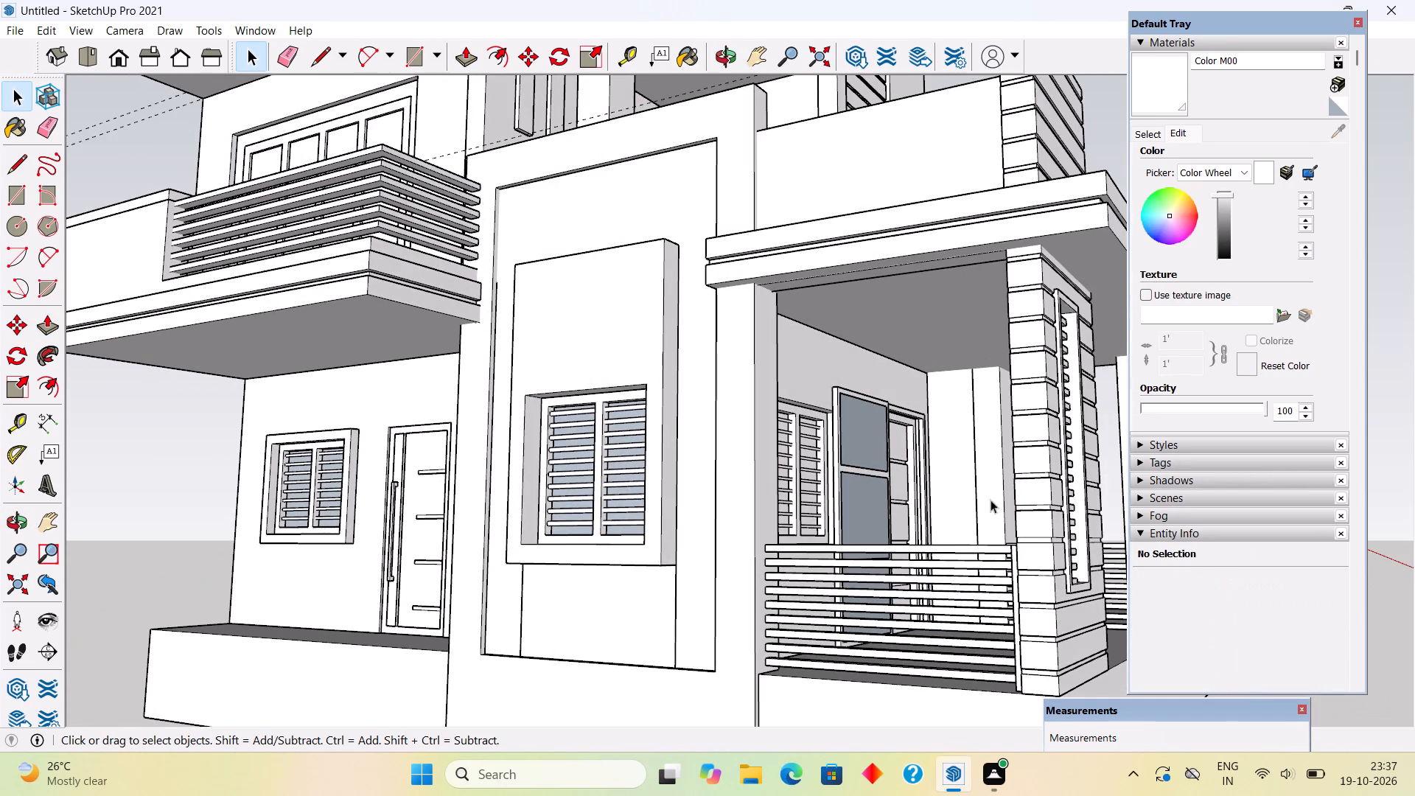
{"action": "triple_click", "coordinate": [1035, 554]}
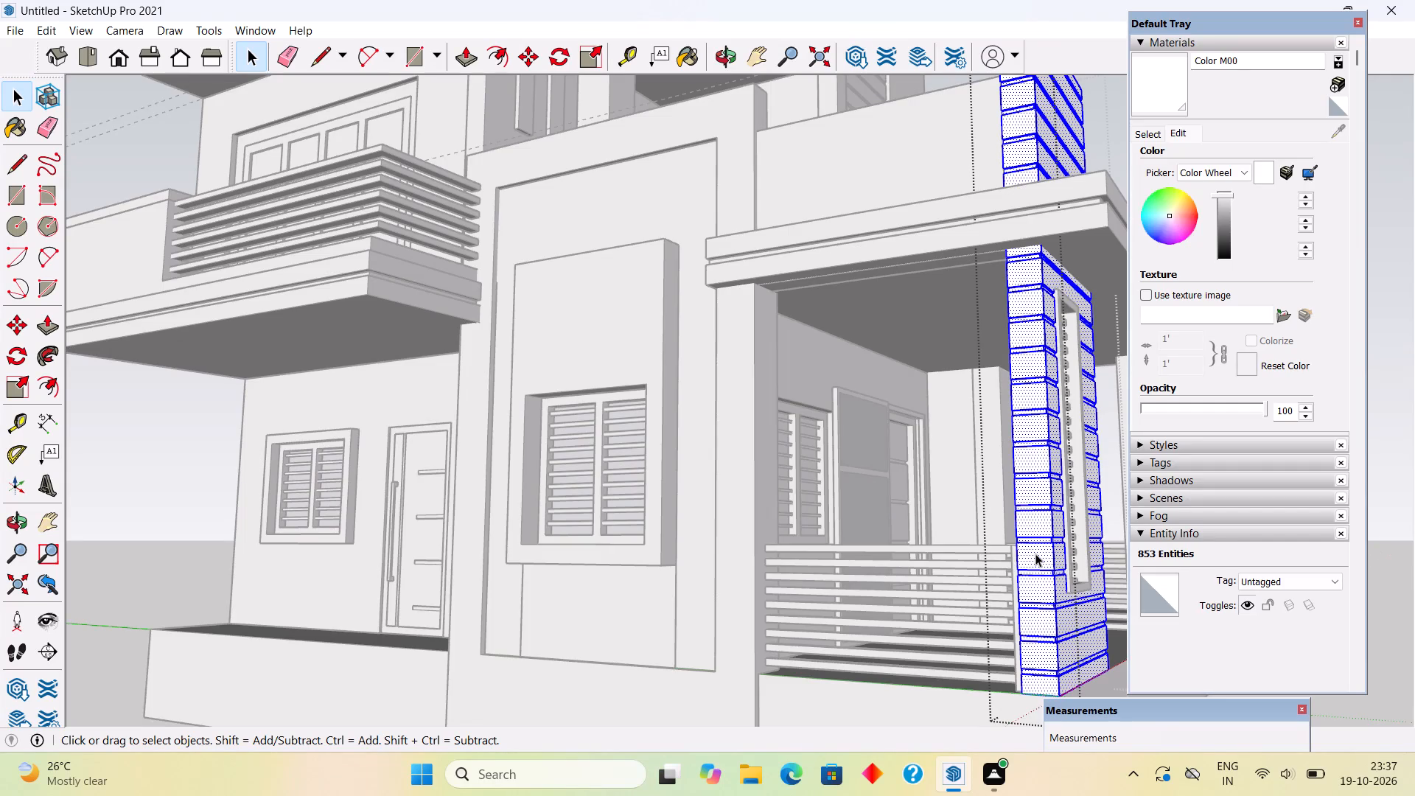
{"action": "key", "text": "p"}
{"action": "key", "text": "space"}
{"action": "scroll", "coordinate": [1016, 544], "scroll_direction": "down", "scroll_amount": 4}
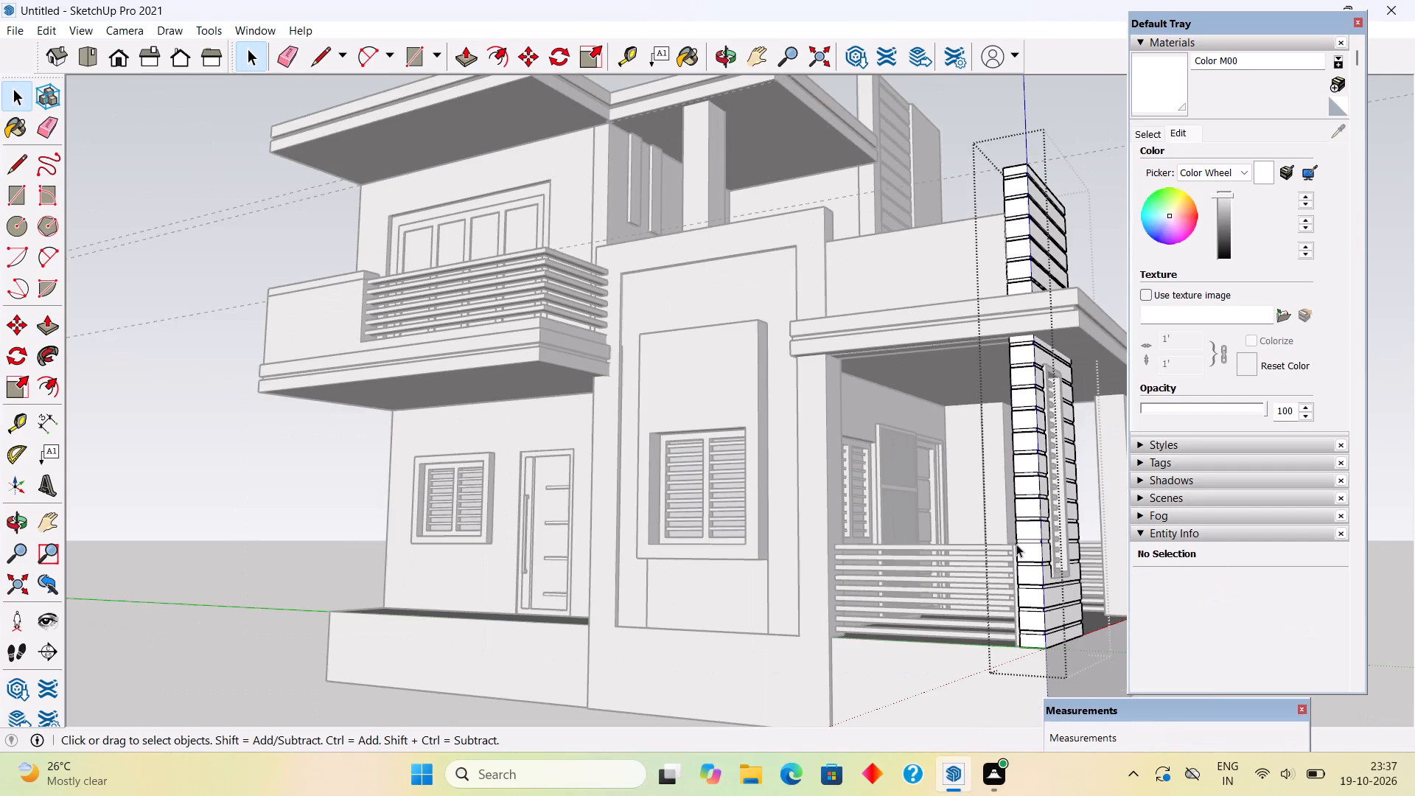
{"action": "middle_click_drag", "start_coordinate": [907, 520], "coordinate": [189, 544]}
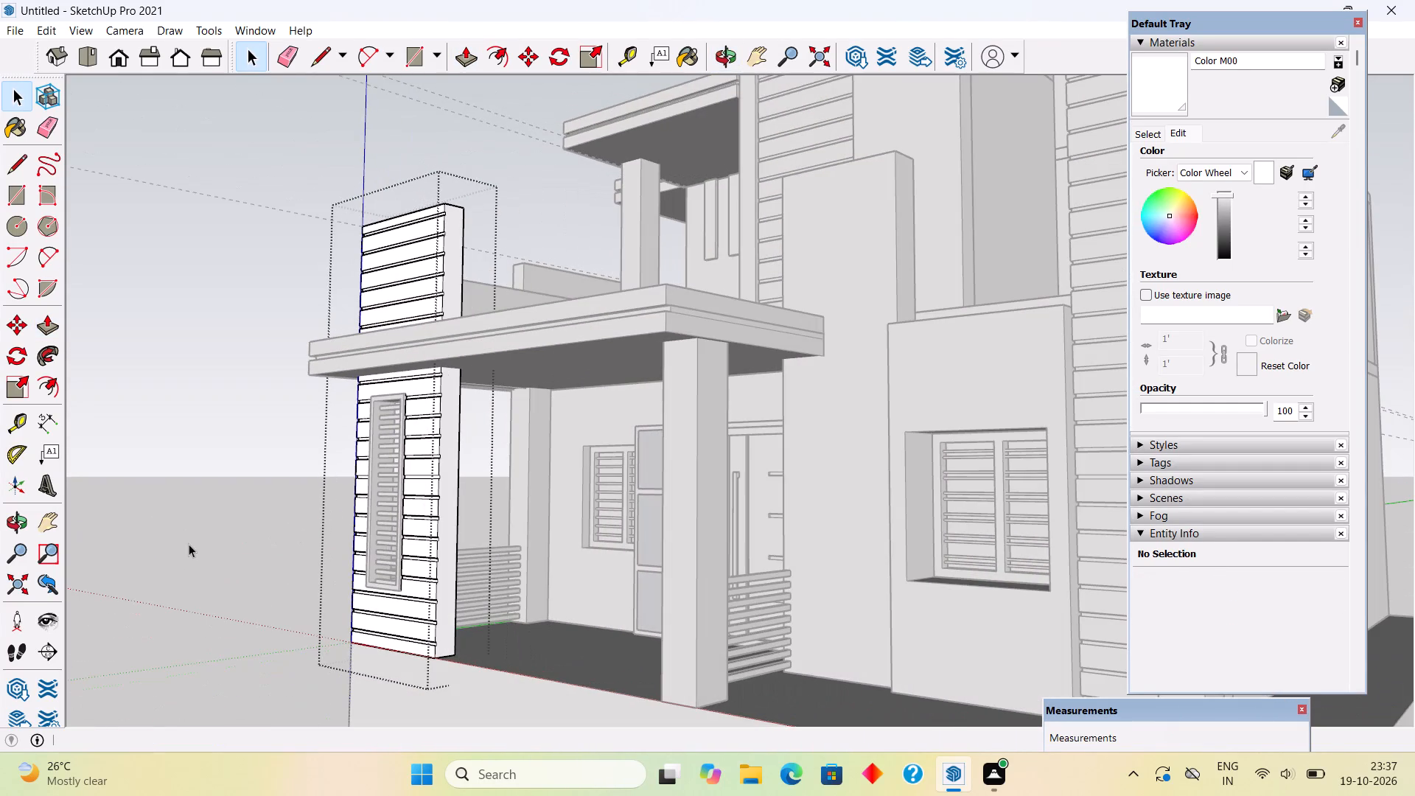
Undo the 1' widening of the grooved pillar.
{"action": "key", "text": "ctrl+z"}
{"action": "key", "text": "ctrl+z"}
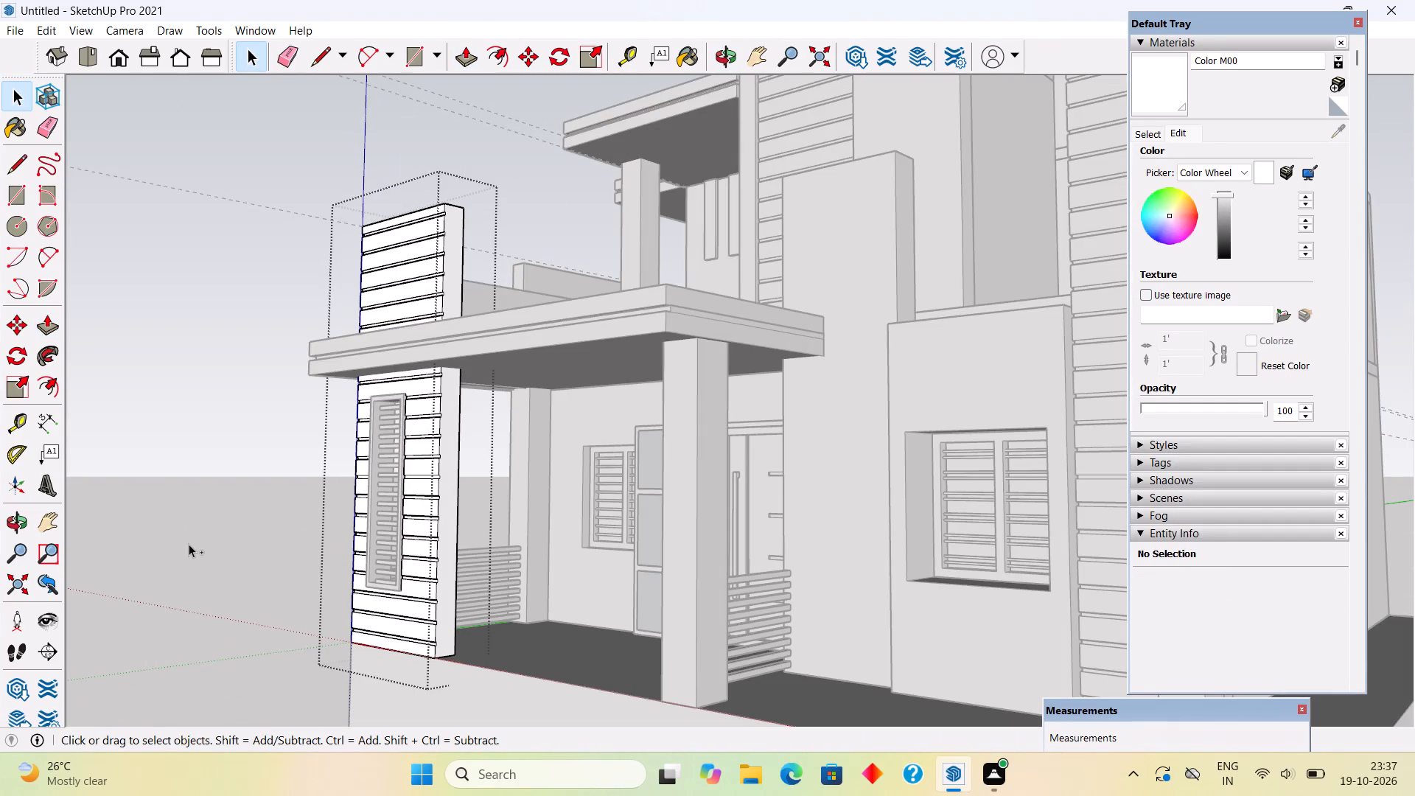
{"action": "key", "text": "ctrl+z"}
Widen the grooved pillar by pulling its narrow plain end face toward the entrance by 3".
{"action": "left_click", "coordinate": [431, 560]}
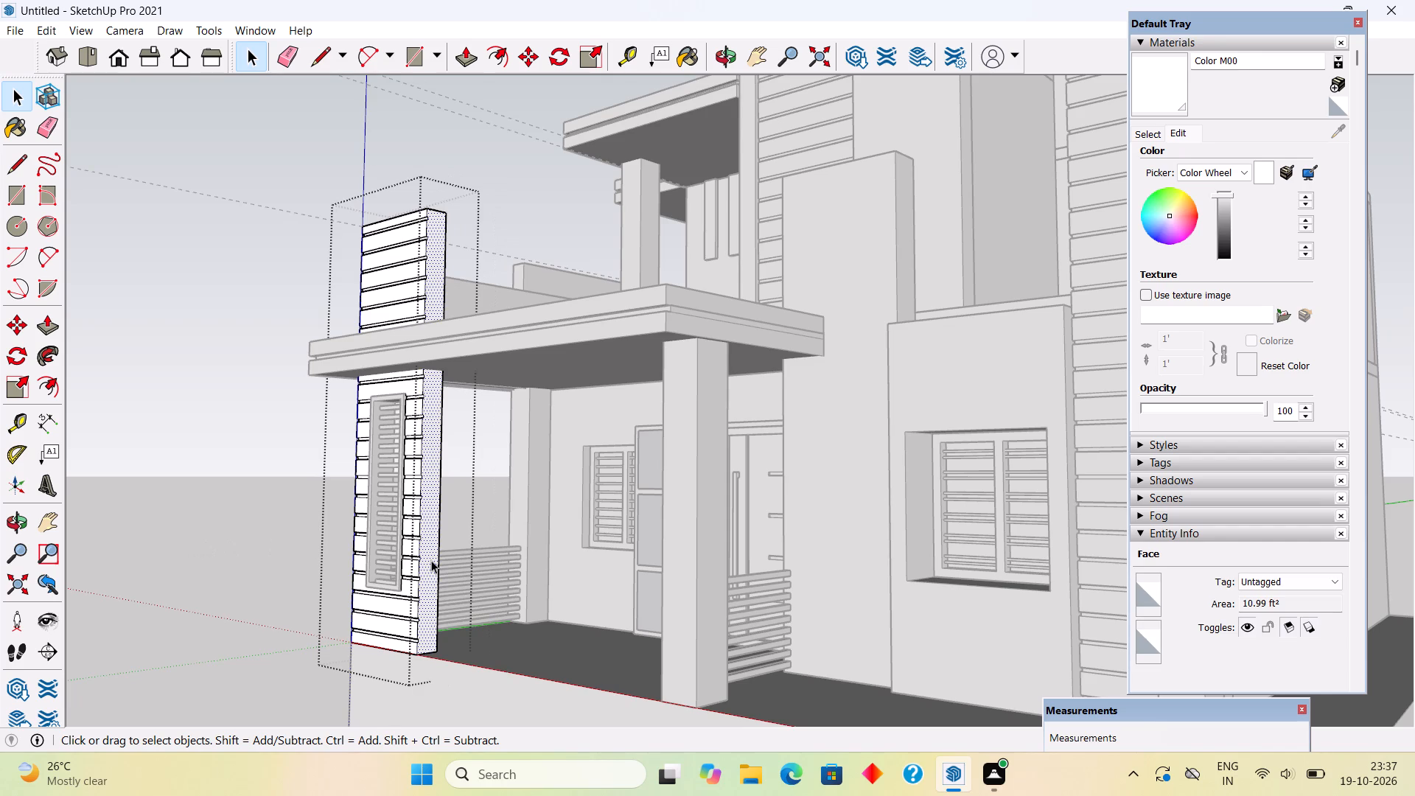
{"action": "key", "text": "p"}
{"action": "left_click", "coordinate": [431, 560]}
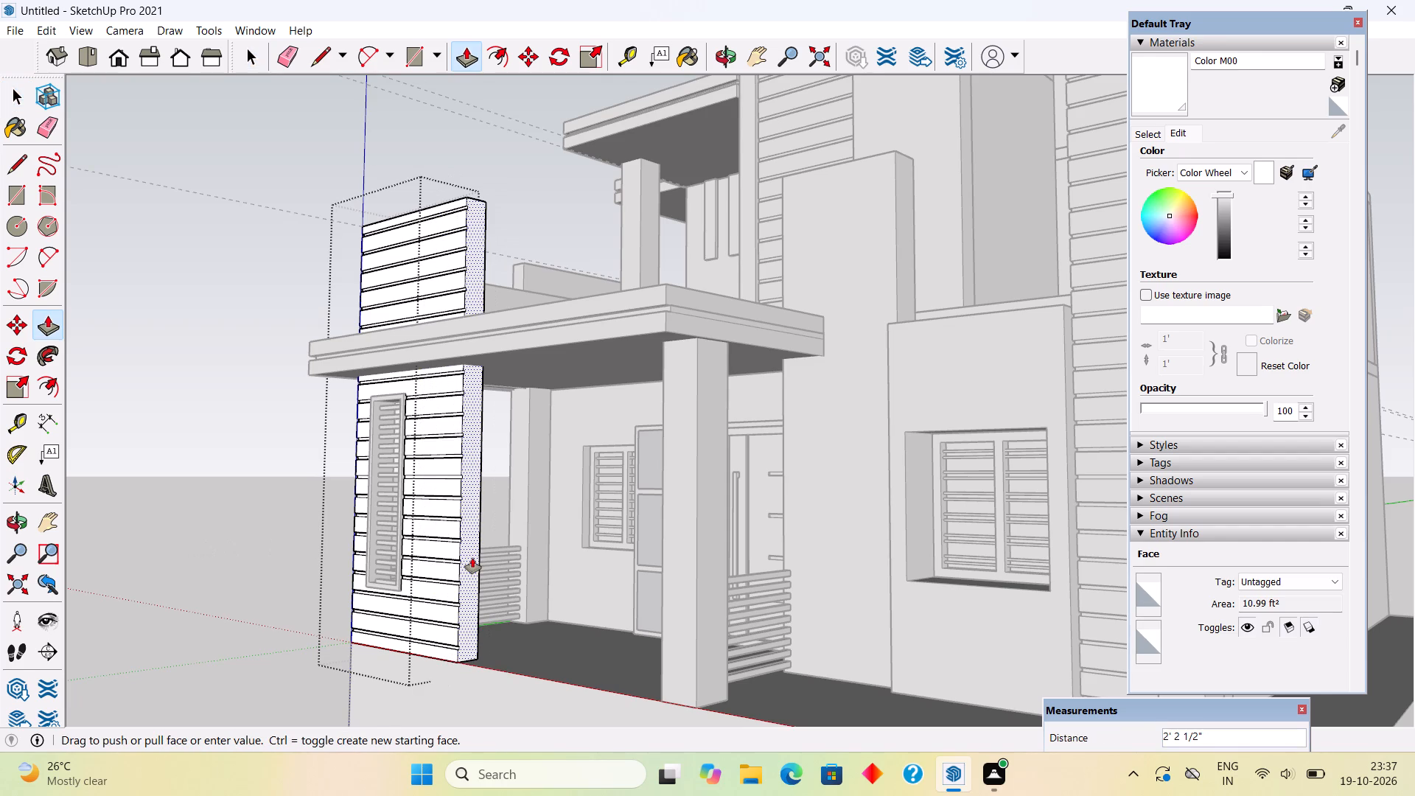
{"action": "type", "text": "3\""}
{"action": "key", "text": "Return"}
{"action": "key", "text": "space"}
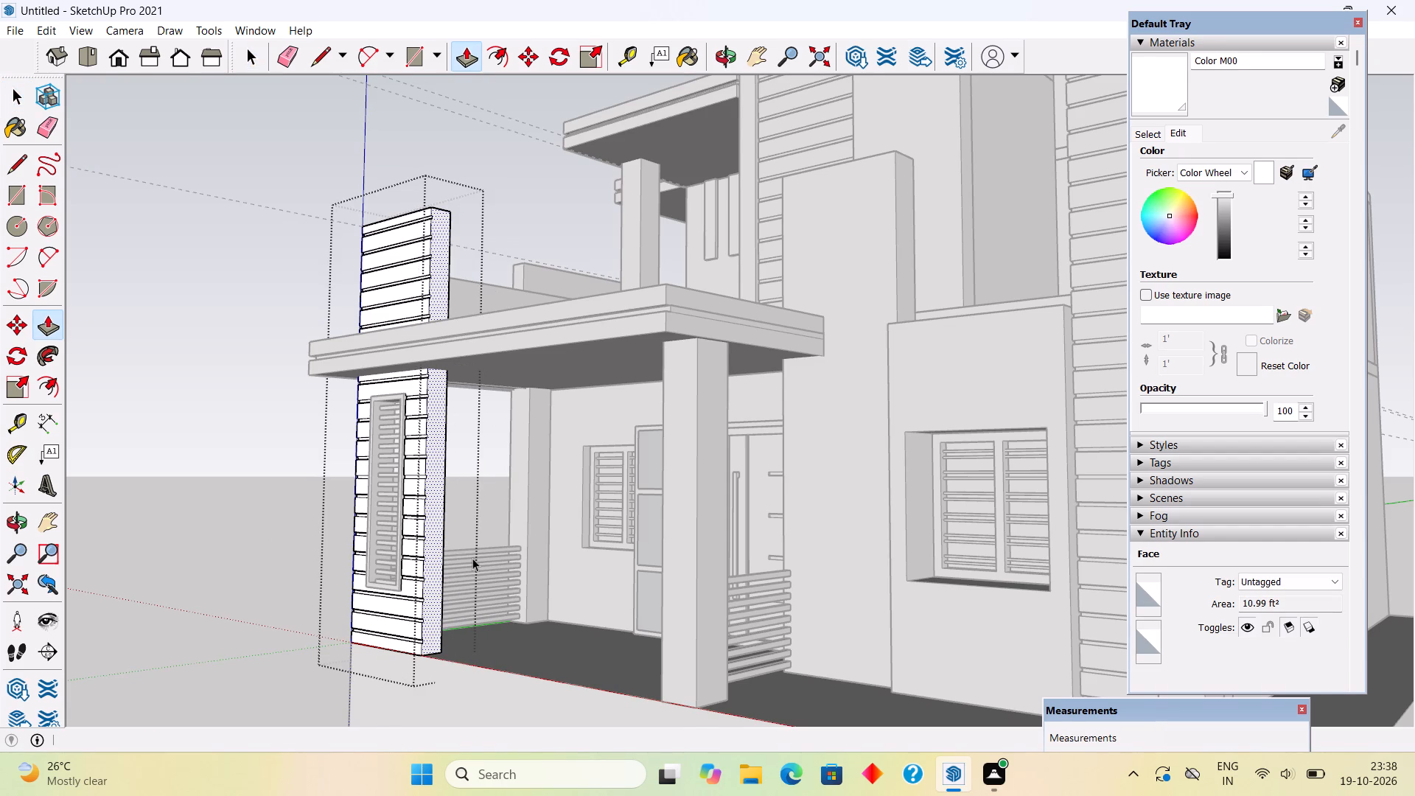
Examine the house front and the widened grooved pillar, from eye level and from above.
{"action": "left_click", "coordinate": [222, 449]}
{"action": "scroll", "coordinate": [220, 451], "scroll_direction": "down", "scroll_amount": 4}
{"action": "middle_click_drag", "start_coordinate": [374, 573], "coordinate": [636, 623]}
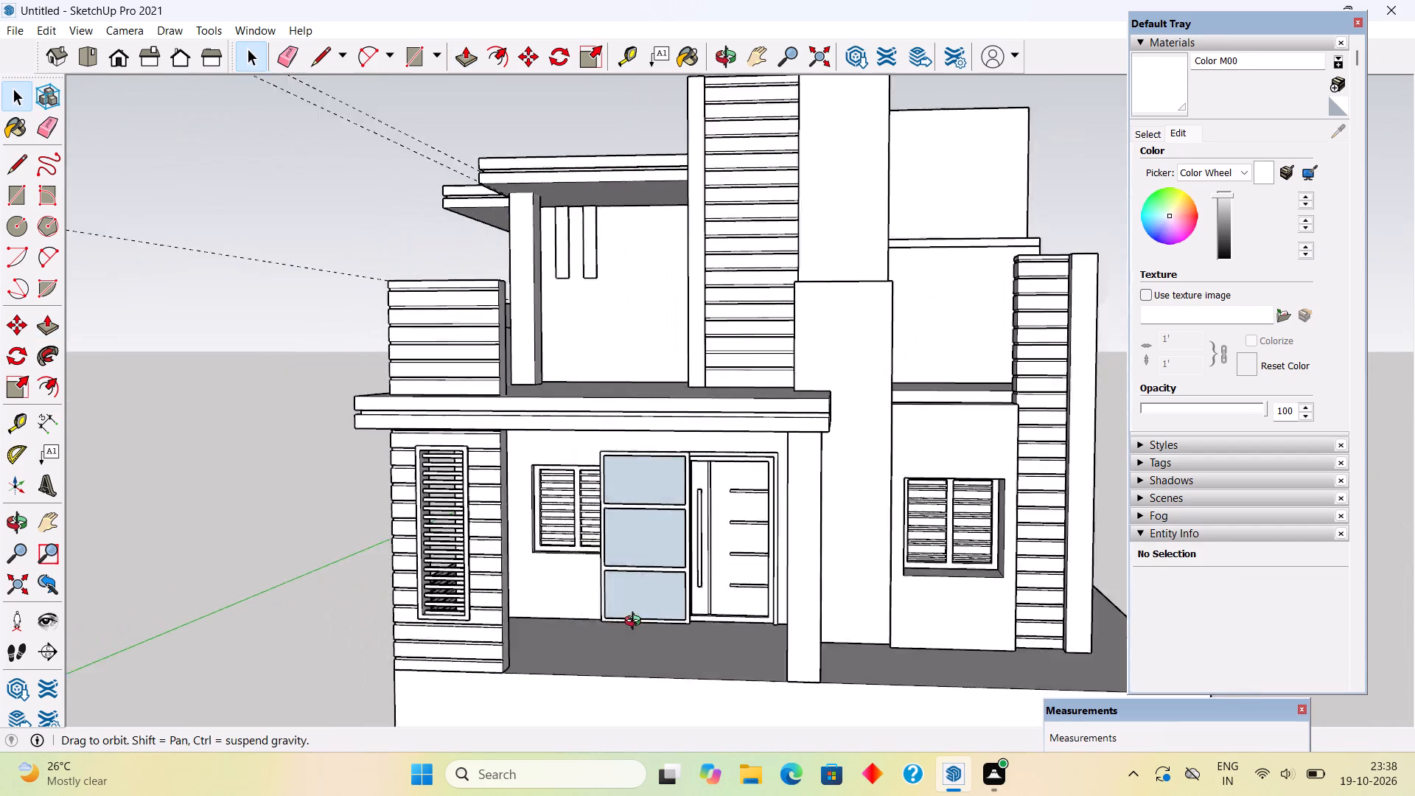
{"action": "middle_click_drag", "start_coordinate": [636, 623], "coordinate": [690, 614]}
{"action": "scroll", "coordinate": [690, 614], "scroll_direction": "down", "scroll_amount": 4}
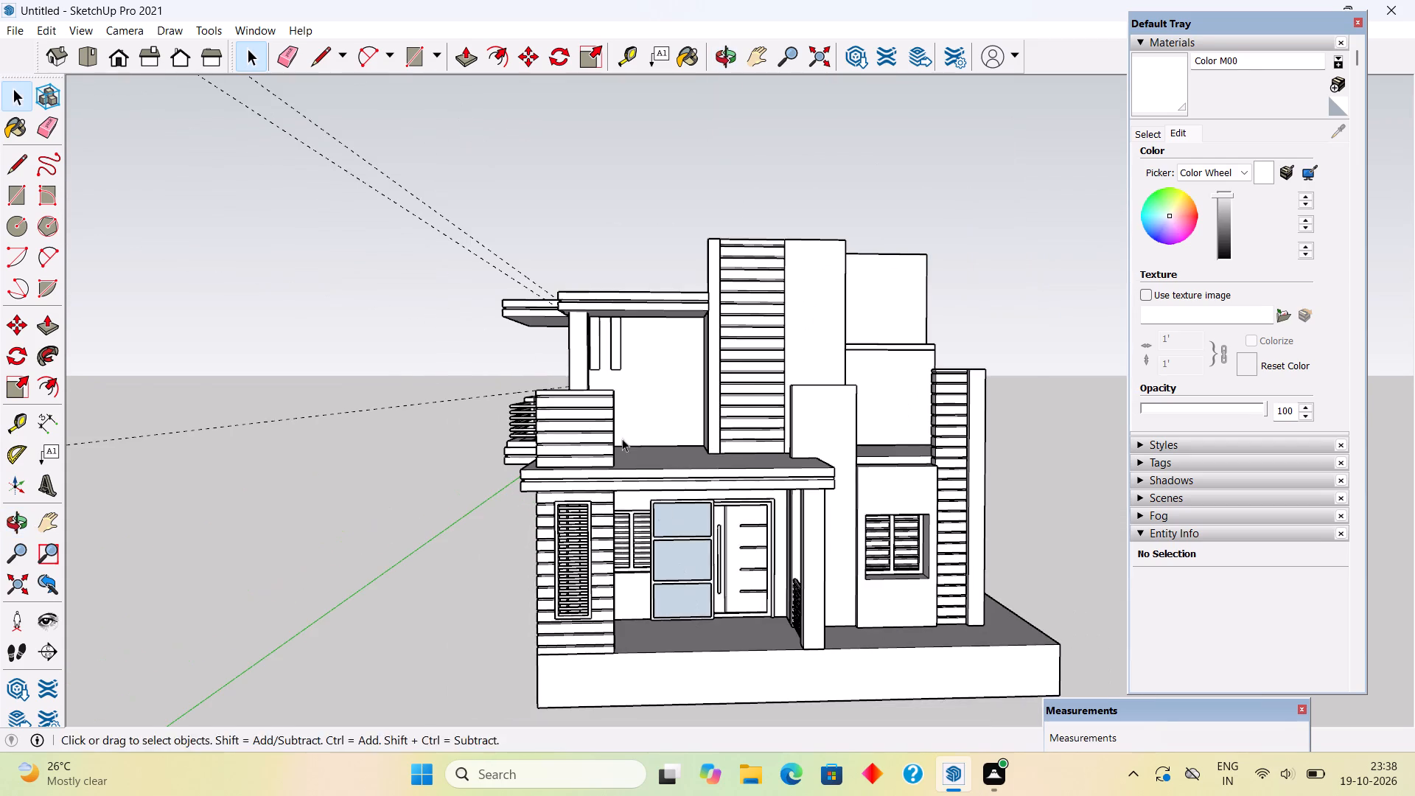
{"action": "middle_click_drag", "start_coordinate": [621, 436], "coordinate": [562, 500]}
{"action": "scroll", "coordinate": [570, 498], "scroll_direction": "up", "scroll_amount": 2}
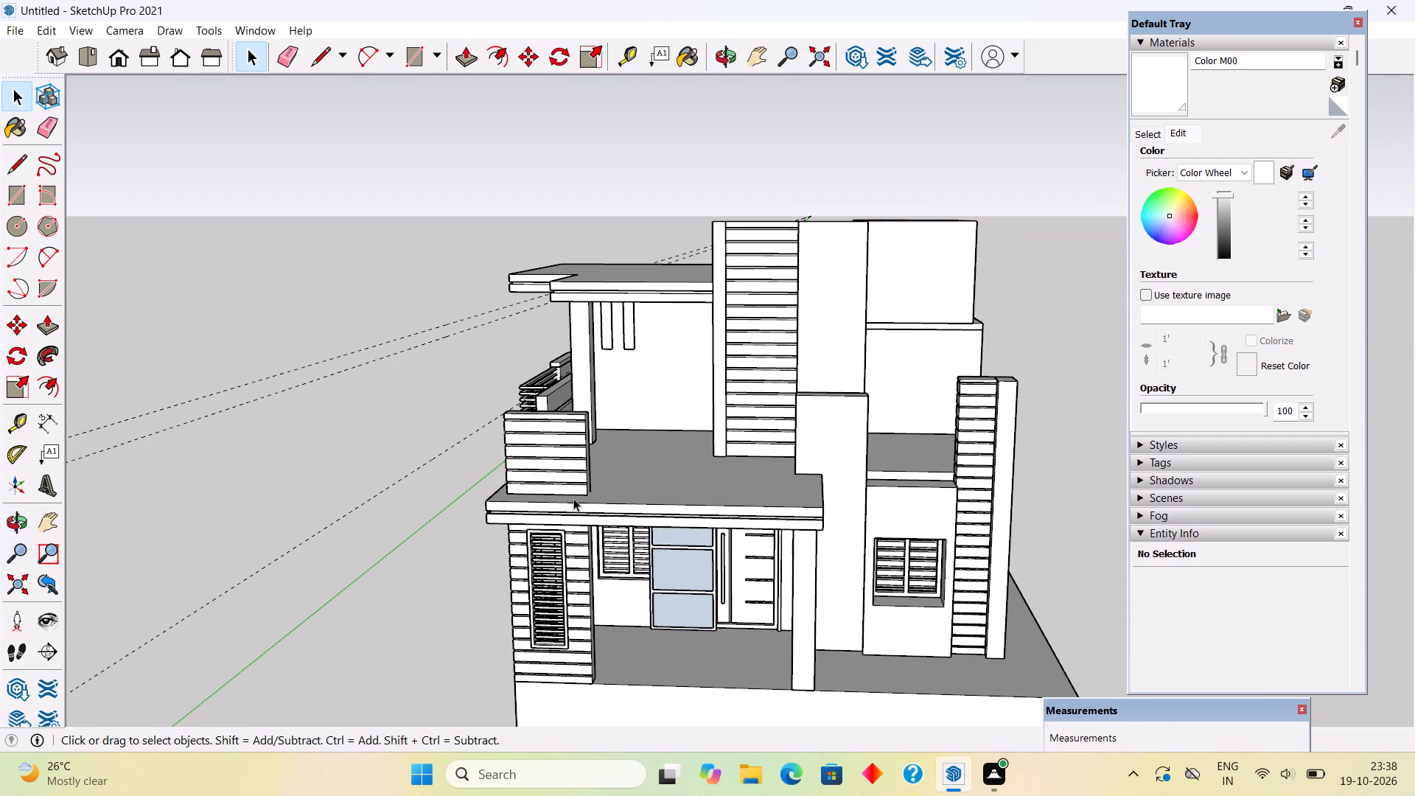
Place a guide on the porch roof in line with the grooved pillar's terrace-side face, and a parallel one 9" farther toward the terrace.
{"action": "middle_click_drag", "start_coordinate": [512, 503], "coordinate": [368, 585]}
{"action": "scroll", "coordinate": [627, 565], "scroll_direction": "up", "scroll_amount": 5}
{"action": "middle_click_drag", "start_coordinate": [610, 514], "coordinate": [204, 514]}
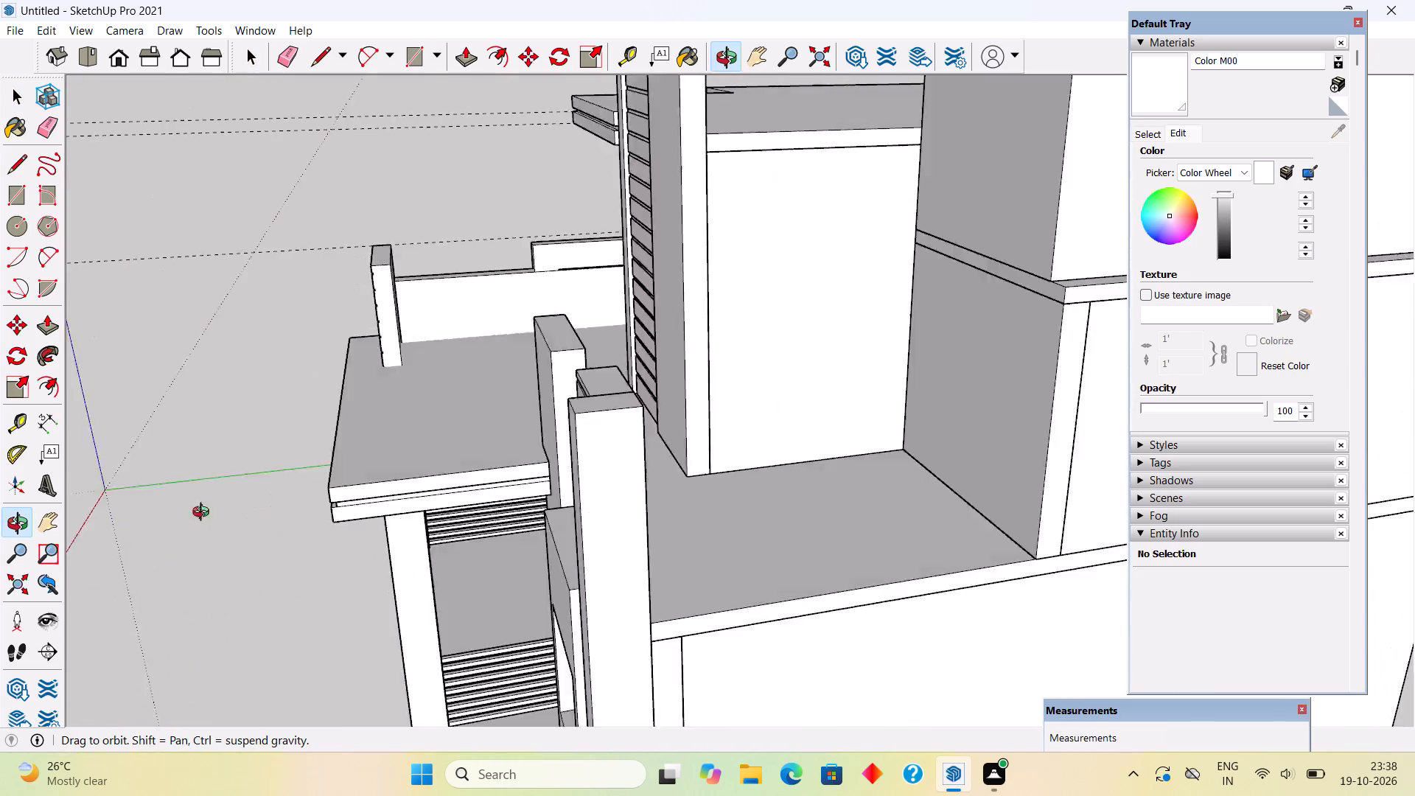
{"action": "middle_click_drag", "start_coordinate": [204, 514], "coordinate": [209, 519]}
{"action": "scroll", "coordinate": [365, 364], "scroll_direction": "up", "scroll_amount": 5}
{"action": "key", "text": "t"}
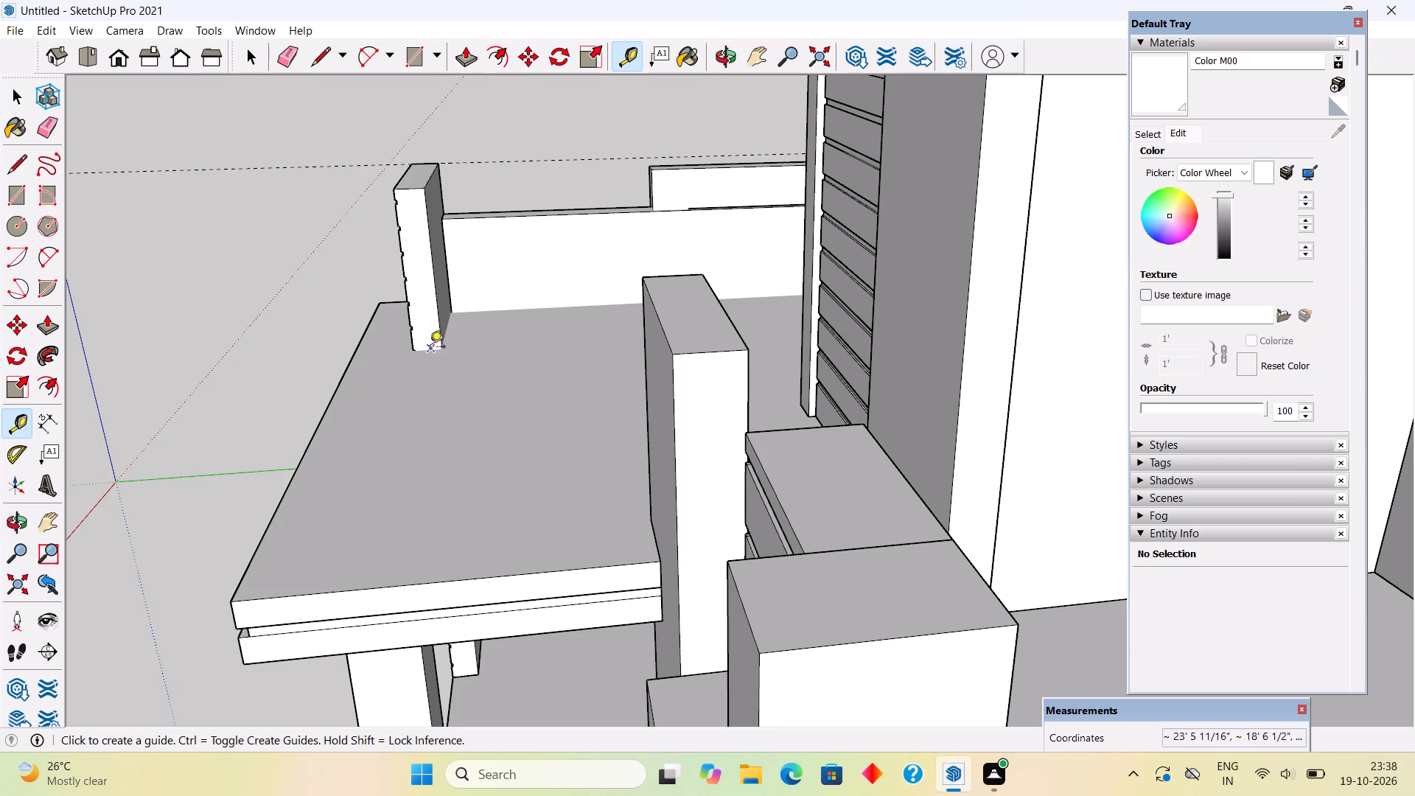
{"action": "left_click", "coordinate": [325, 411]}
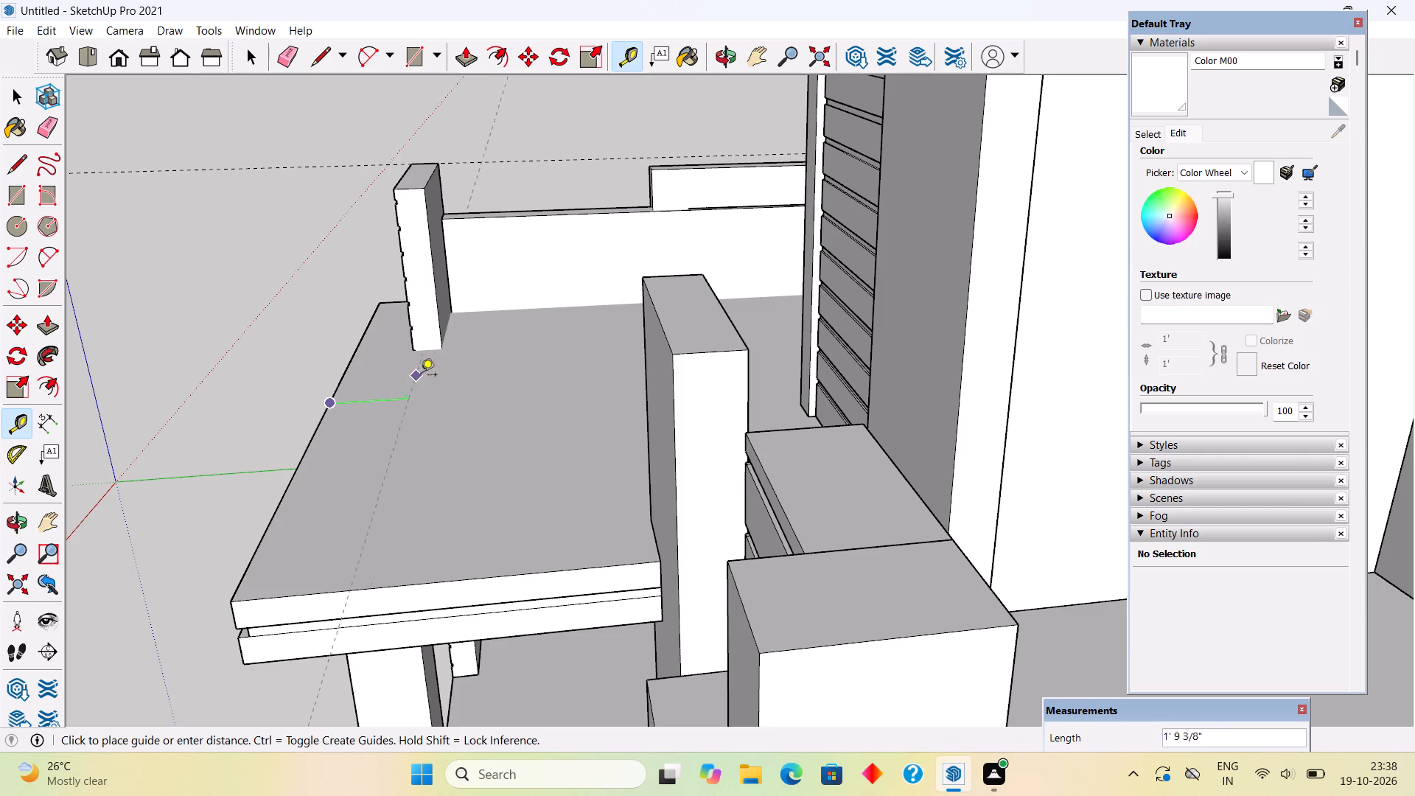
{"action": "left_click", "coordinate": [447, 347]}
{"action": "left_click", "coordinate": [422, 425]}
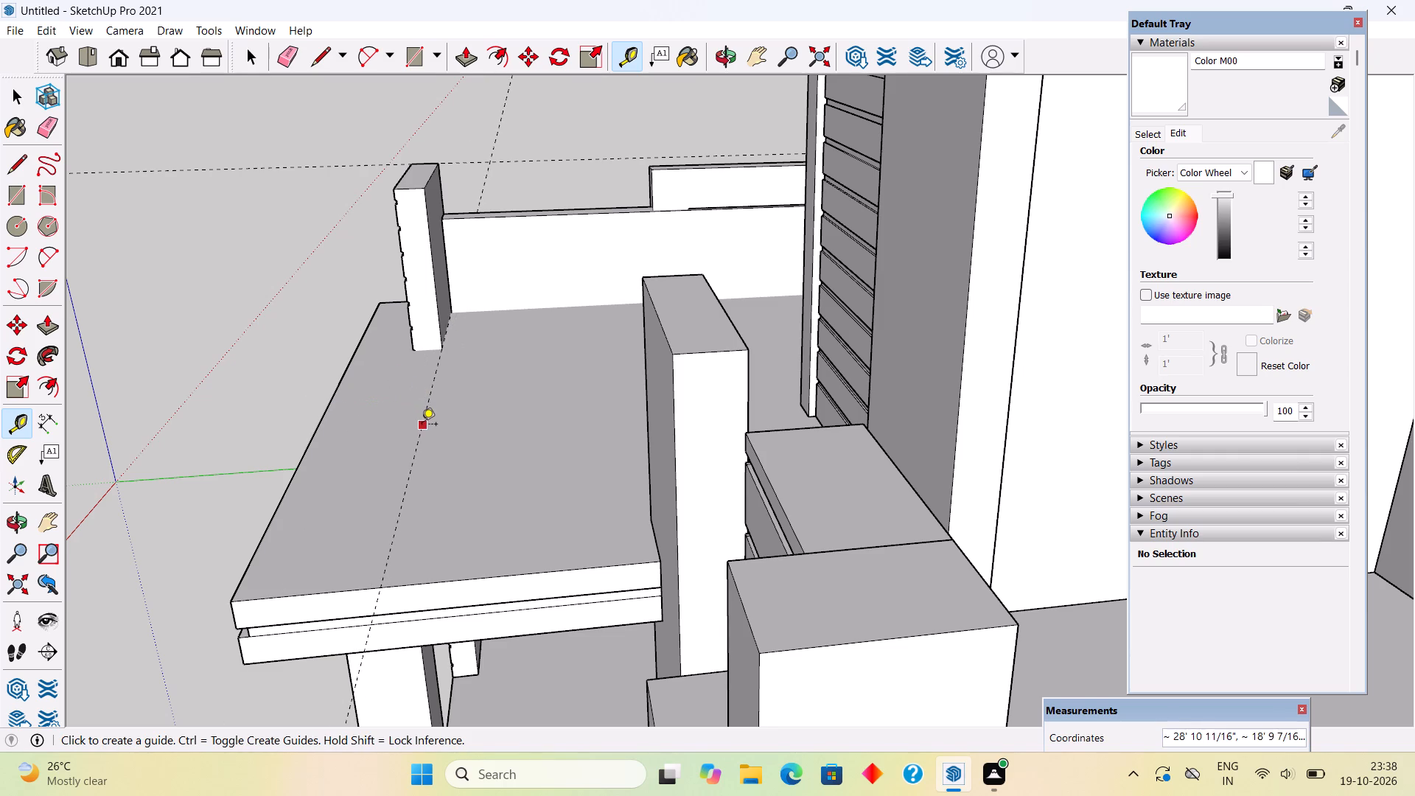
{"action": "type", "text": "9\""}
{"action": "key", "text": "Return"}
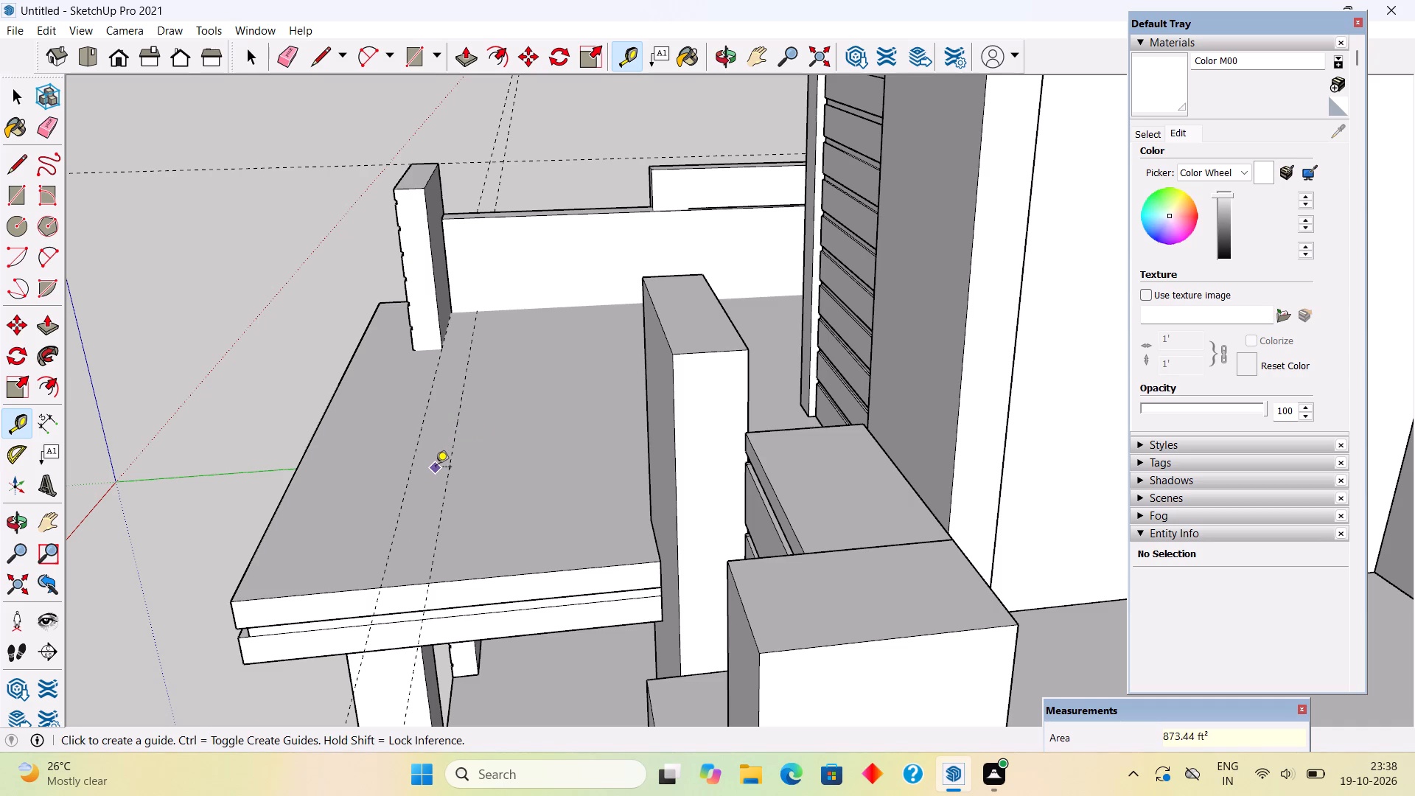
Draw a 12' 3" by 9" rectangle between the guides, from the grooved pillar to the far edge of the porch roof.
{"action": "key", "text": "r"}
{"action": "left_click", "coordinate": [444, 351]}
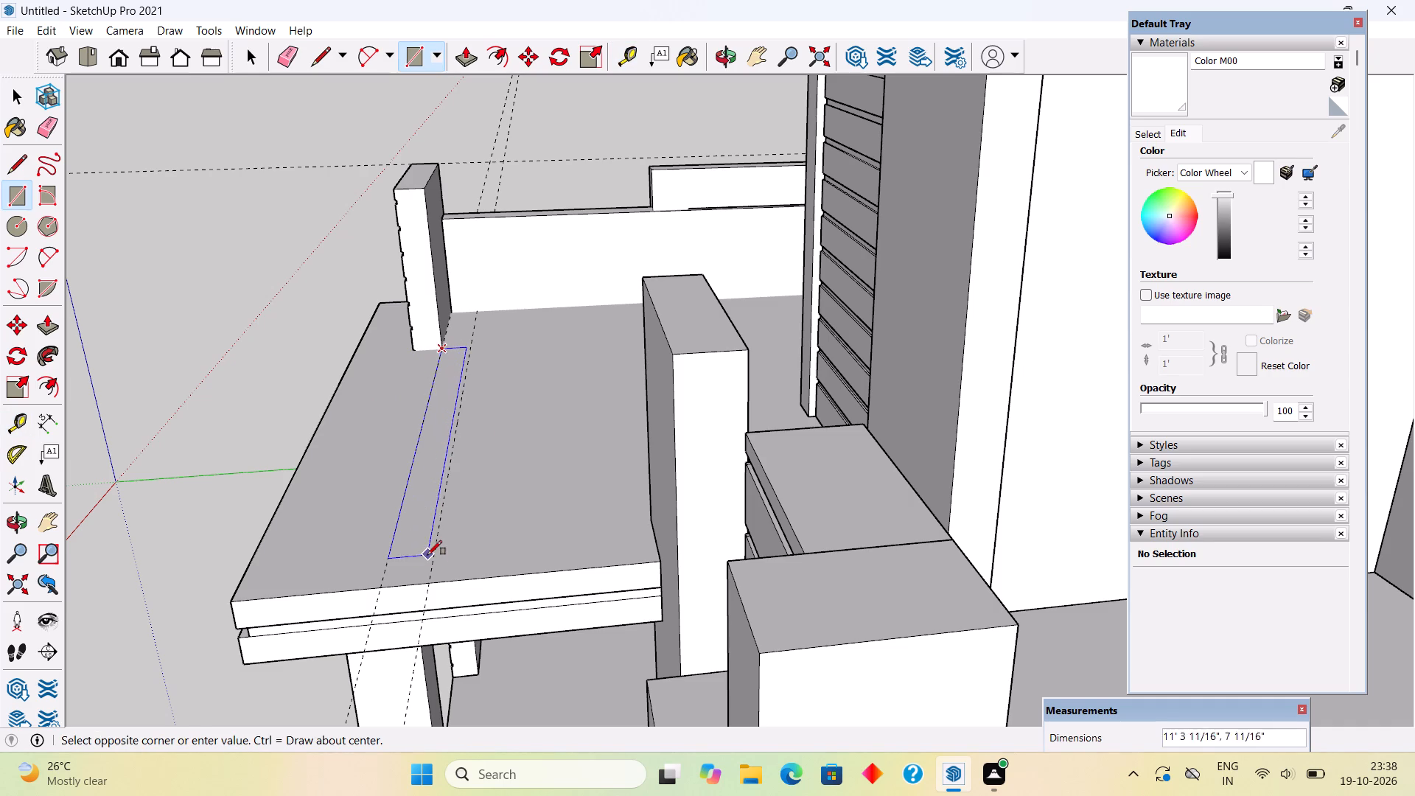
{"action": "left_click", "coordinate": [431, 585]}
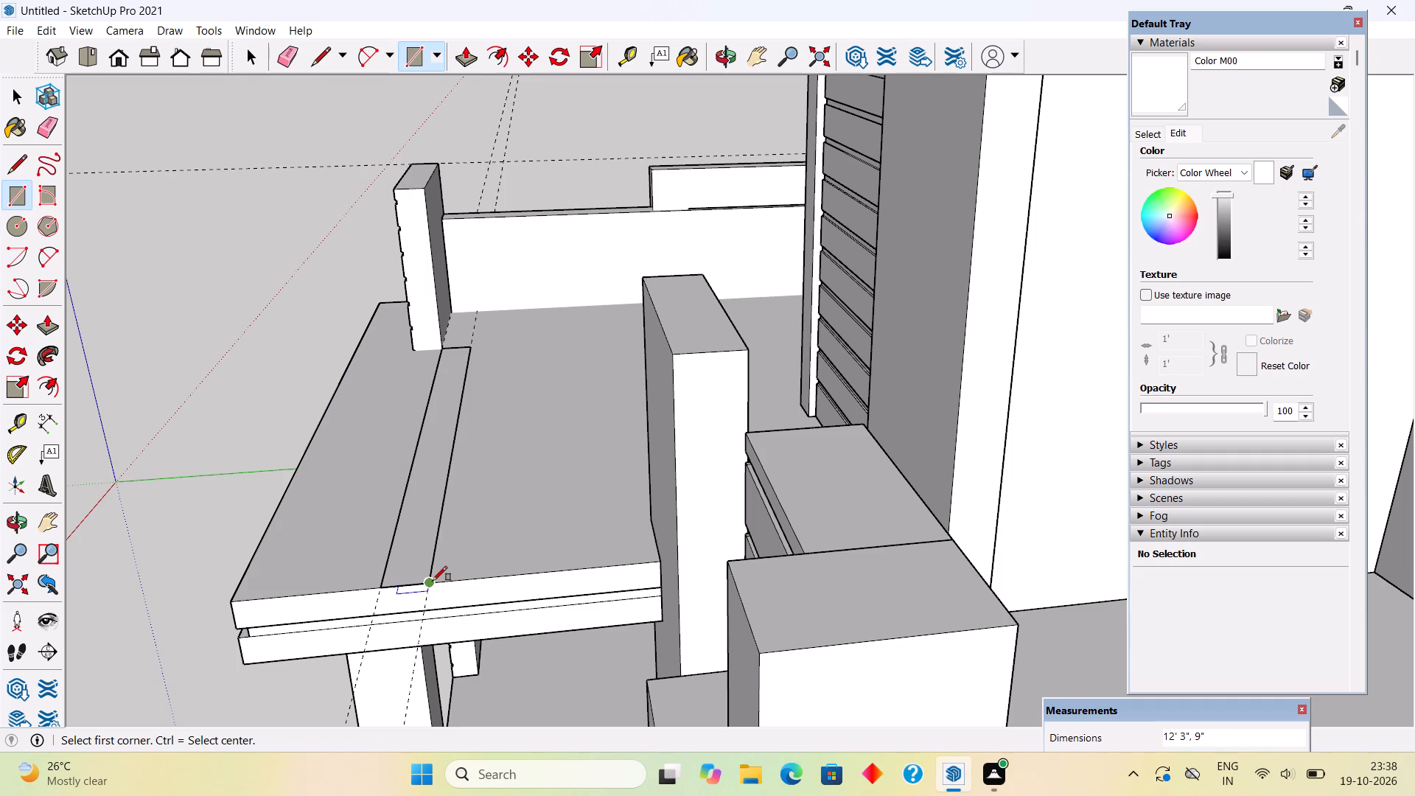
{"action": "key", "text": "space"}
Extrude the rectangular strip on the porch roof up by 3' to form a parapet wall.
{"action": "key", "text": "p"}
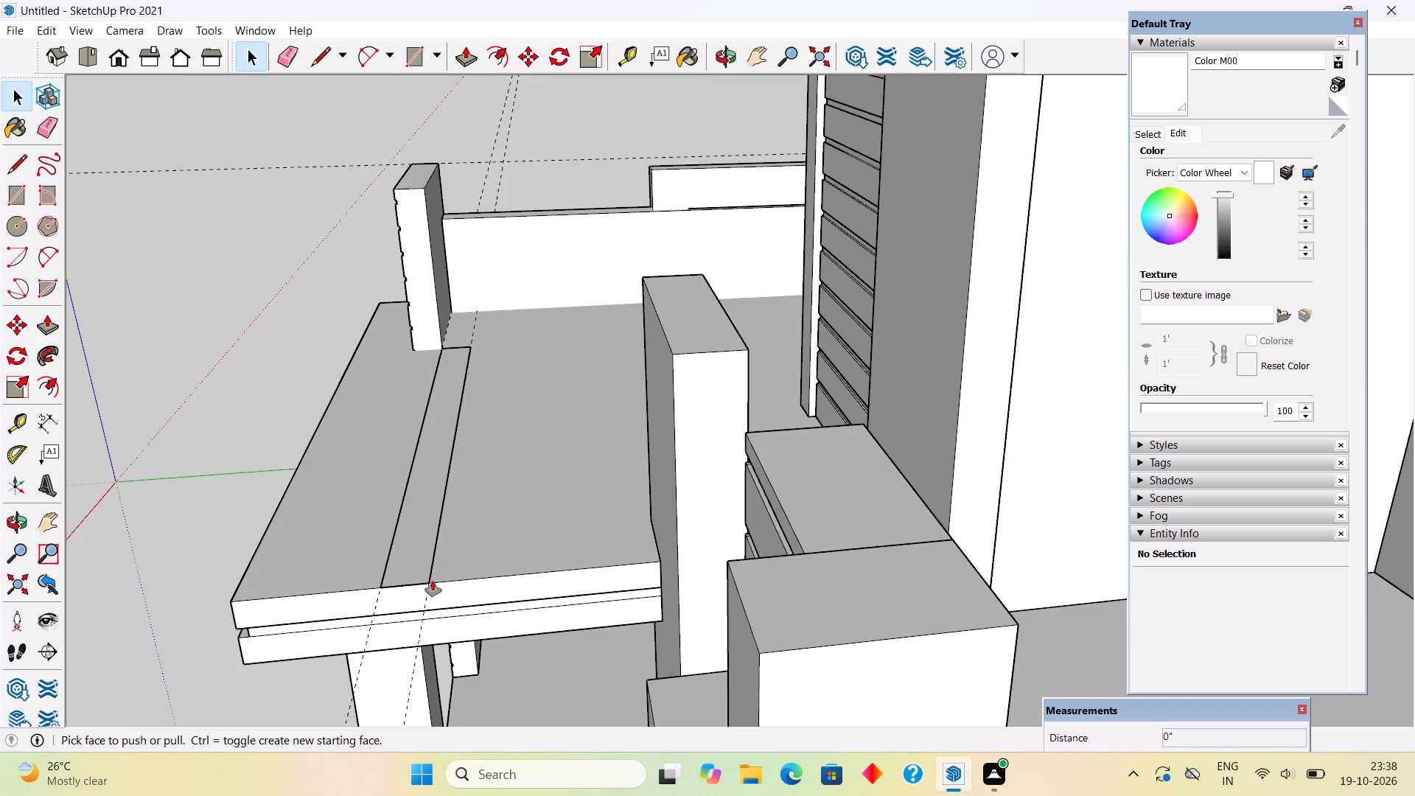
{"action": "left_click", "coordinate": [421, 514]}
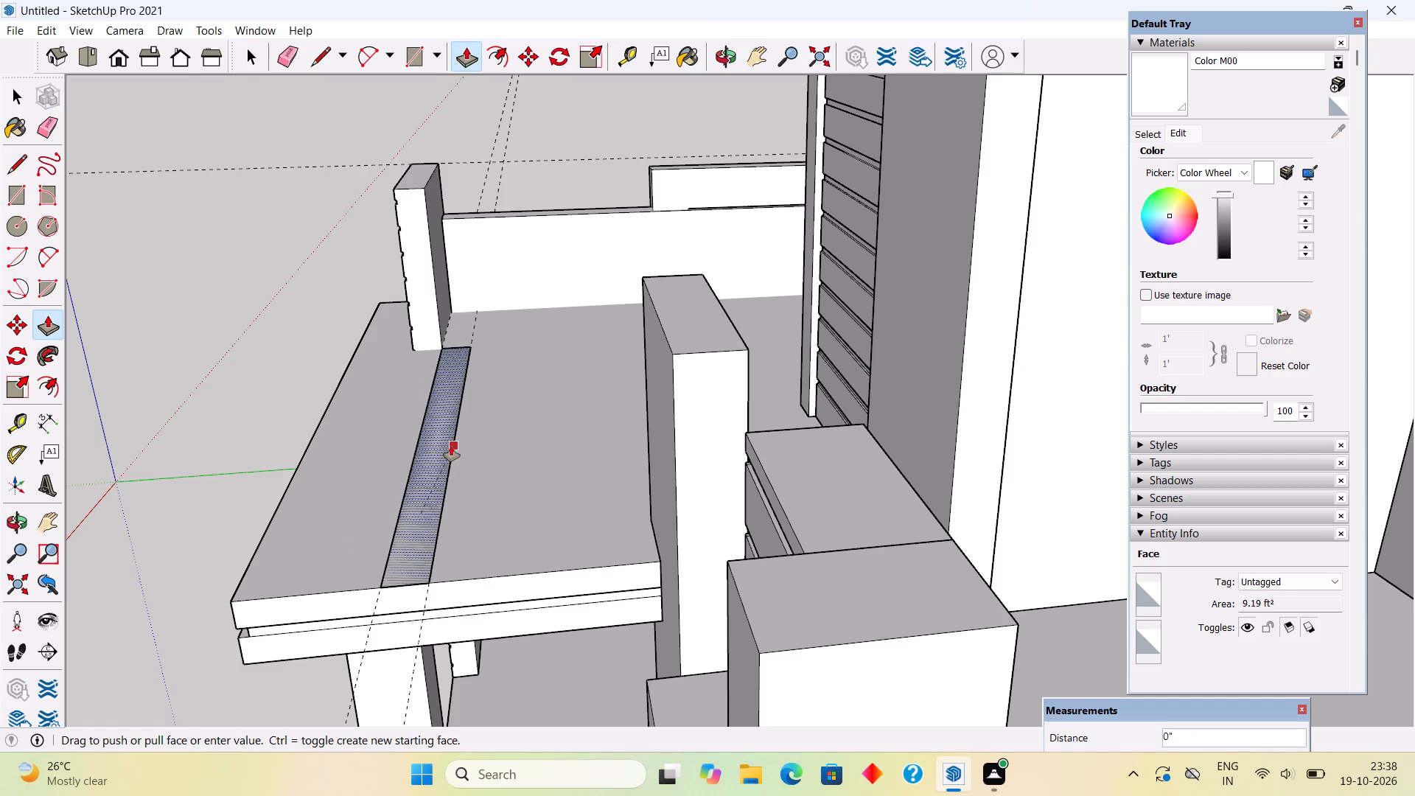
{"action": "type", "text": "3'"}
{"action": "key", "text": "Return"}
{"action": "key", "text": "space"}
Lower the new parapet by pushing its top face down 2'.
{"action": "scroll", "coordinate": [419, 366], "scroll_direction": "down", "scroll_amount": 6}
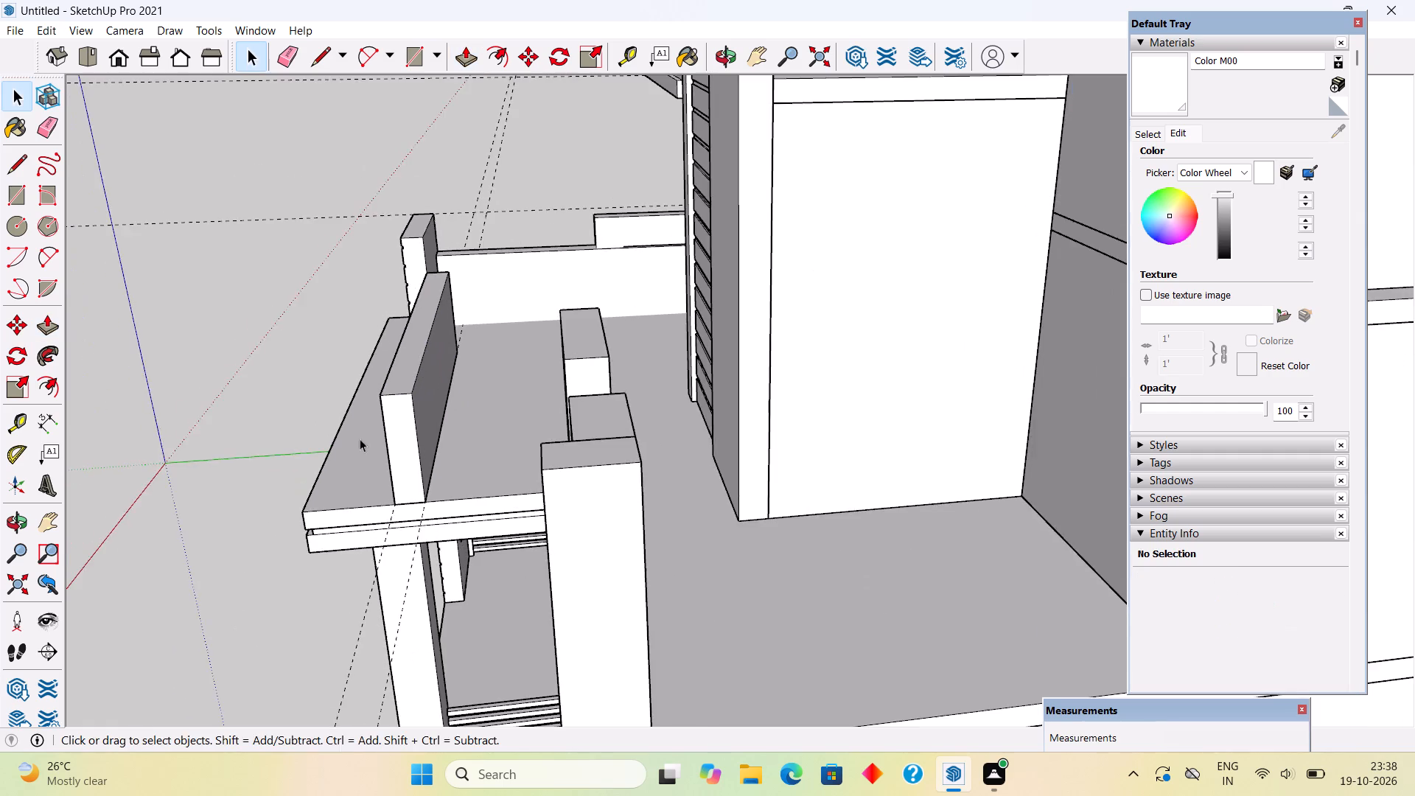
{"action": "middle_click_drag", "start_coordinate": [401, 444], "coordinate": [842, 338]}
{"action": "scroll", "coordinate": [842, 338], "scroll_direction": "down", "scroll_amount": 4}
{"action": "middle_click_drag", "start_coordinate": [325, 460], "coordinate": [611, 499]}
{"action": "scroll", "coordinate": [357, 467], "scroll_direction": "down", "scroll_amount": 1}
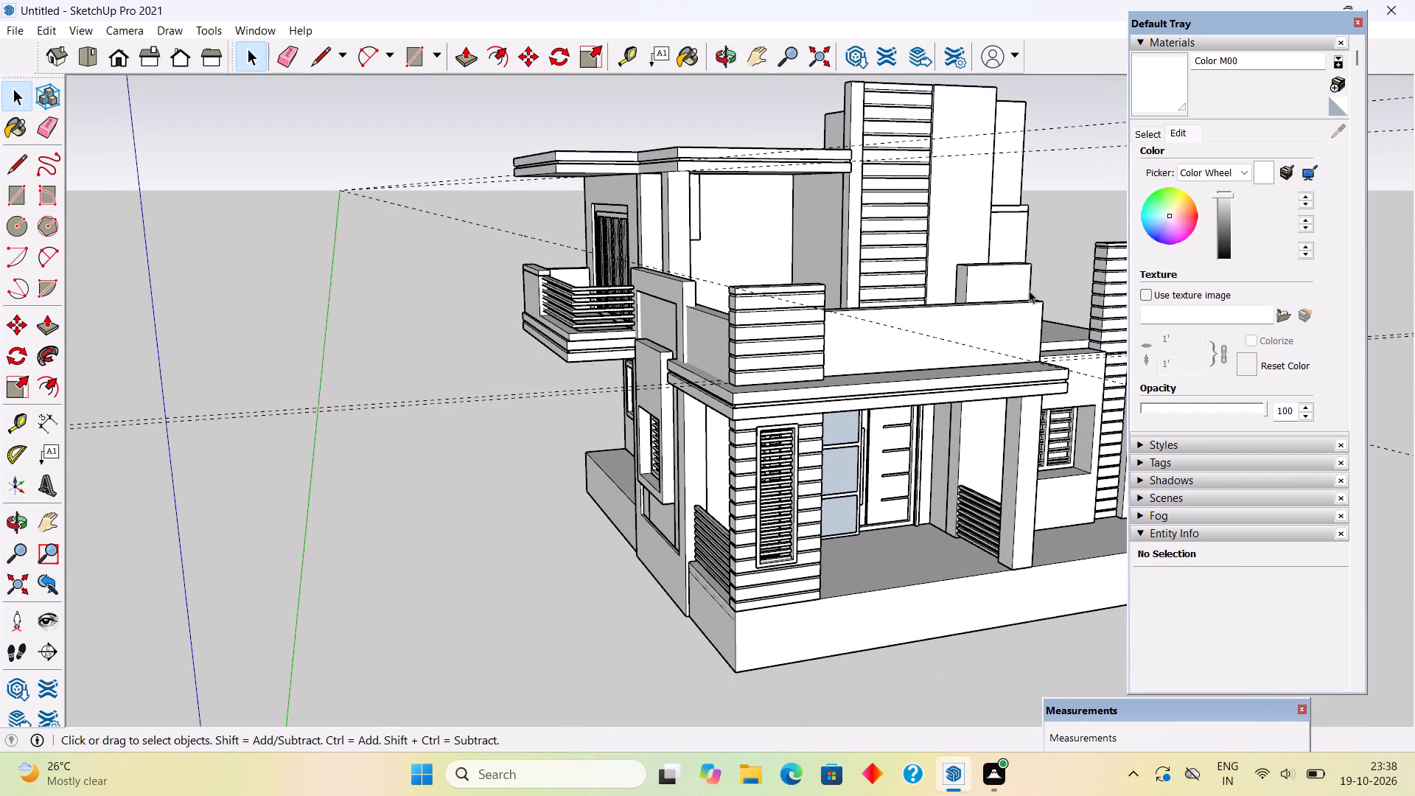
{"action": "scroll", "coordinate": [1029, 290], "scroll_direction": "up", "scroll_amount": 3}
{"action": "middle_click_drag", "start_coordinate": [911, 331], "coordinate": [370, 541]}
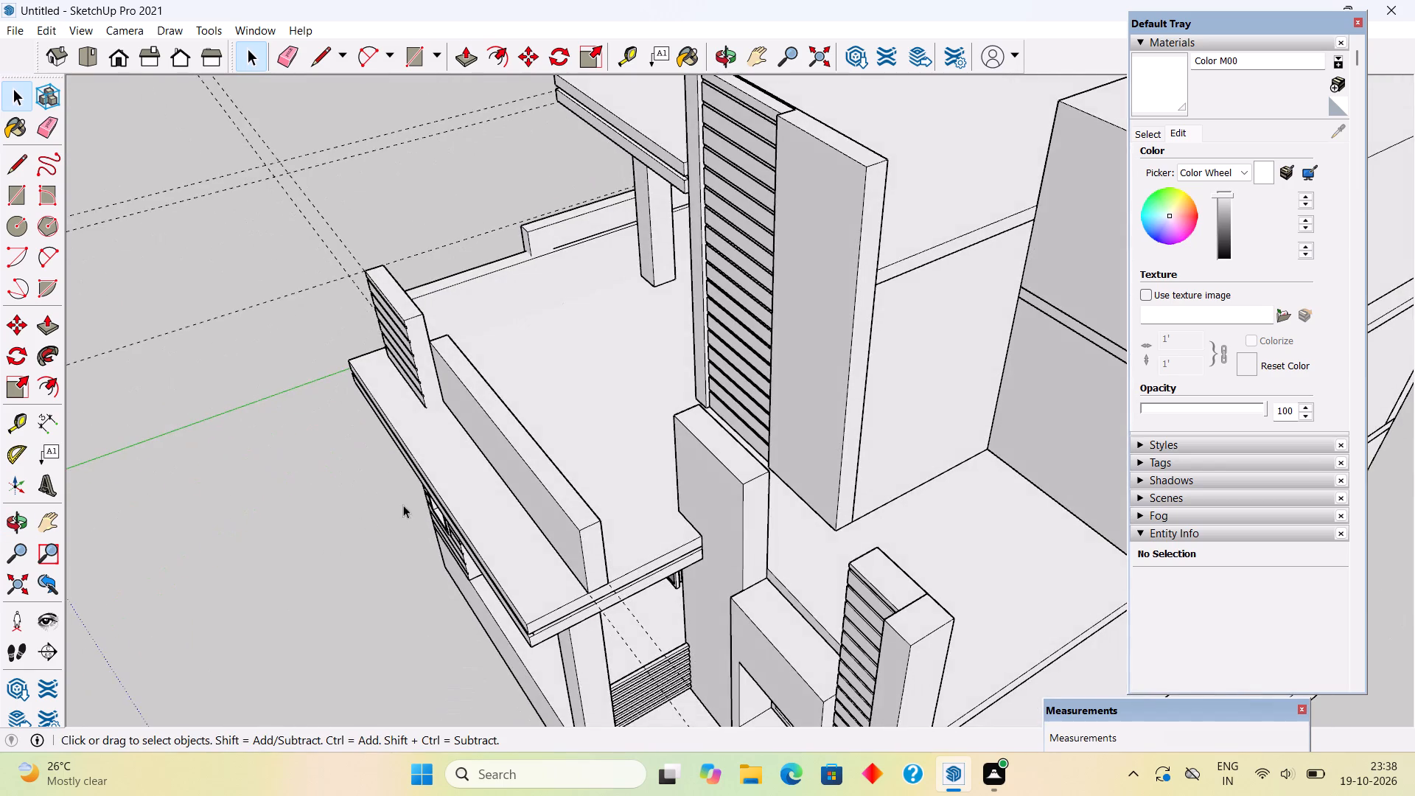
{"action": "scroll", "coordinate": [467, 459], "scroll_direction": "up", "scroll_amount": 4}
{"action": "left_click", "coordinate": [538, 427]}
{"action": "key", "text": "p"}
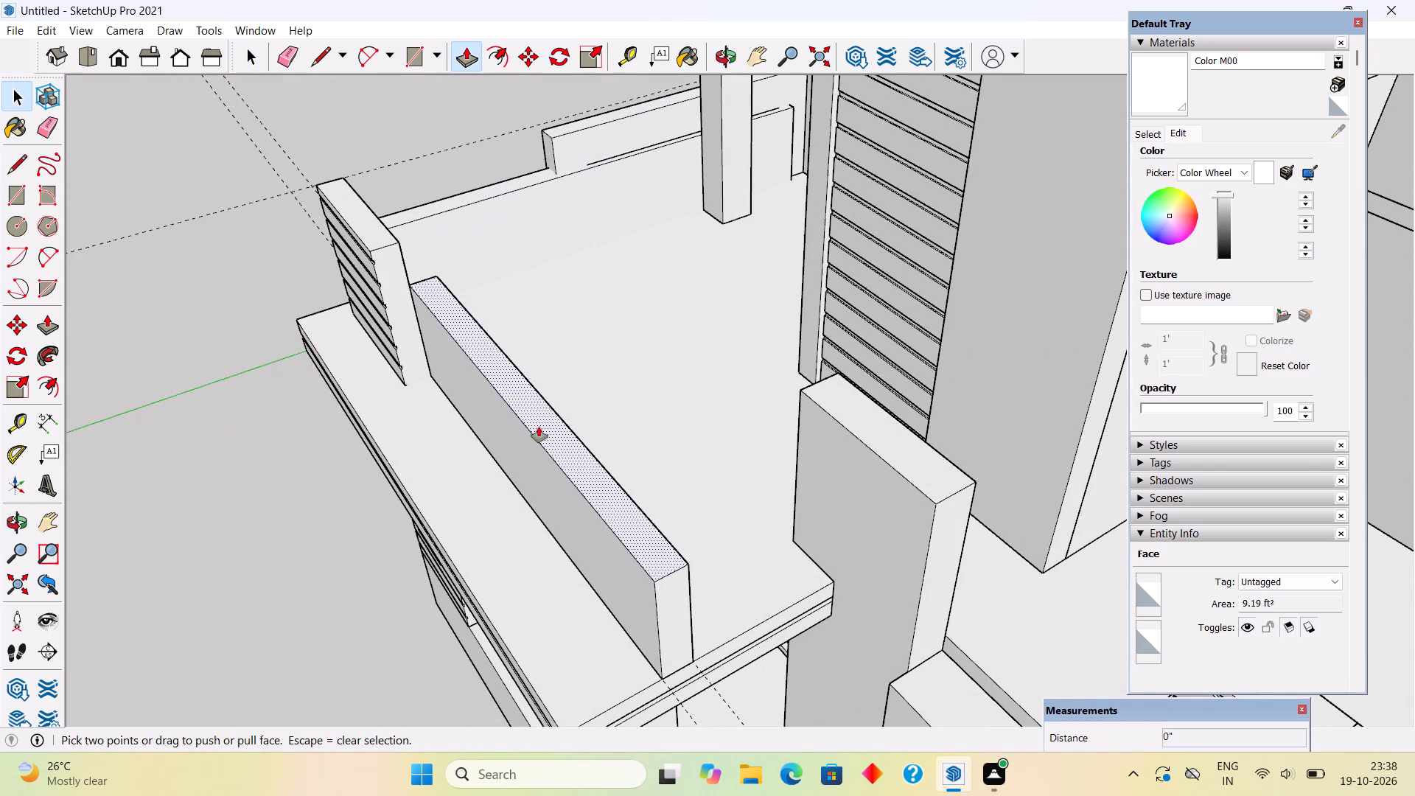
{"action": "left_click", "coordinate": [539, 427]}
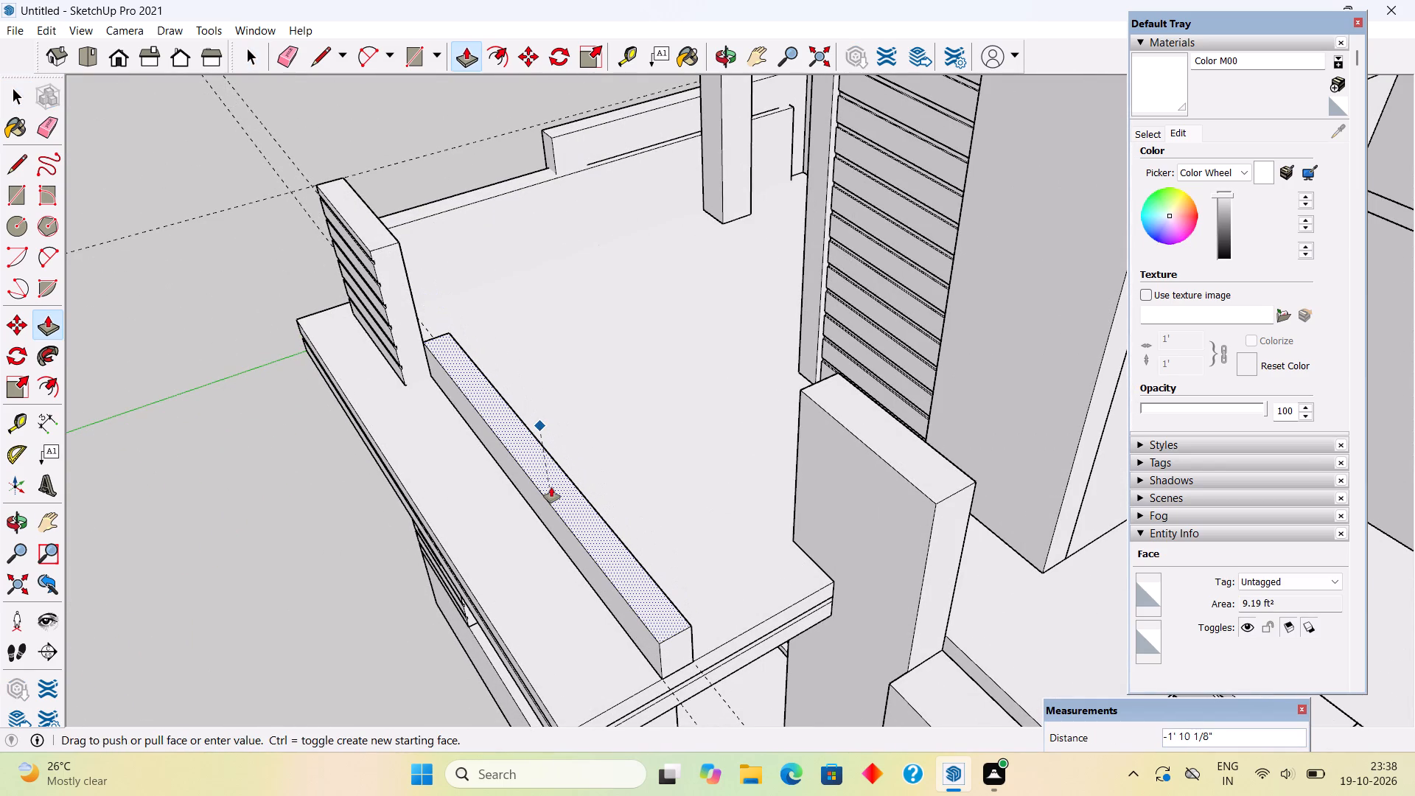
{"action": "type", "text": "2'"}
{"action": "key", "text": "Return"}
{"action": "key", "text": "space"}
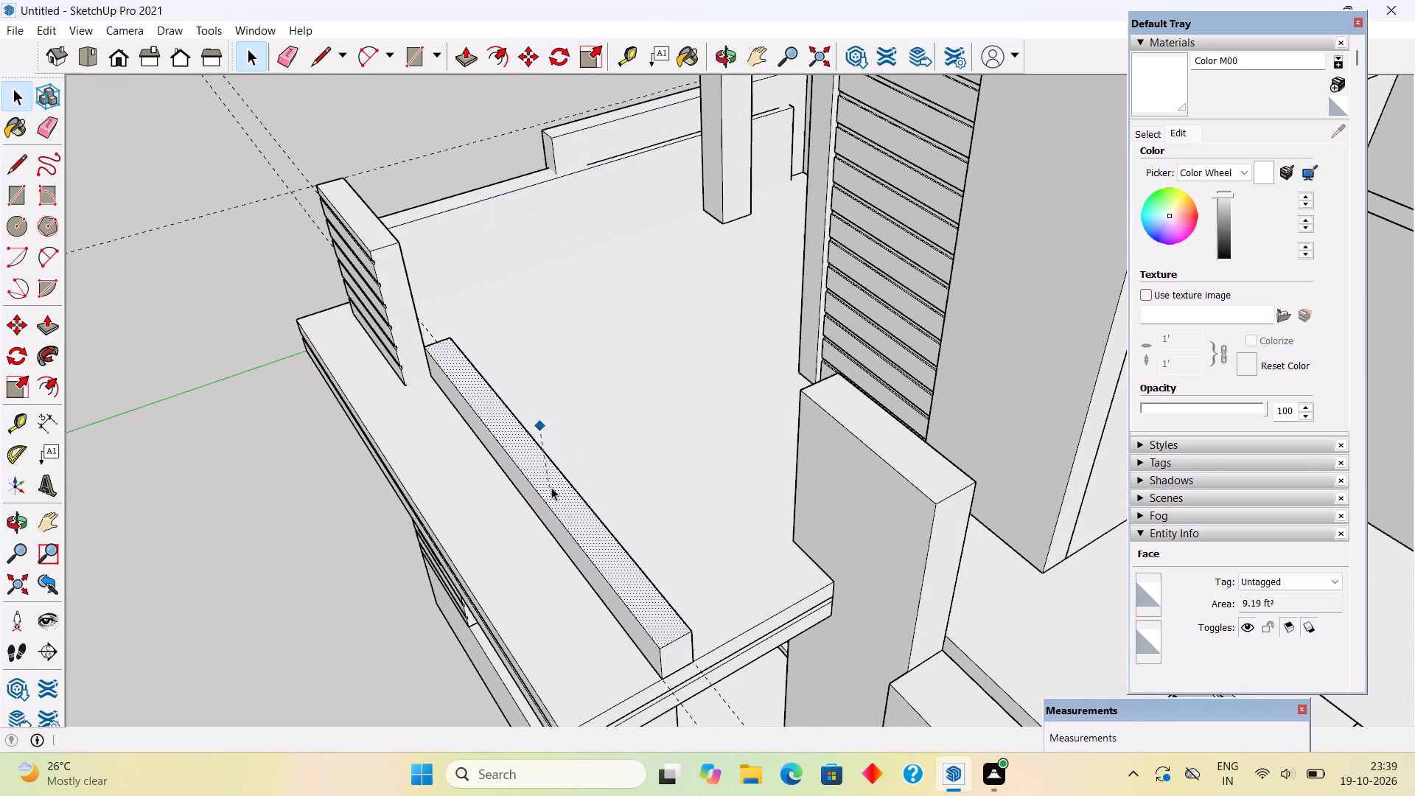
Make the whole low parapet on the porch roof into a group.
{"action": "scroll", "coordinate": [553, 494], "scroll_direction": "down", "scroll_amount": 4}
{"action": "middle_click_drag", "start_coordinate": [585, 615], "coordinate": [951, 397]}
{"action": "scroll", "coordinate": [951, 397], "scroll_direction": "down", "scroll_amount": 3}
{"action": "middle_click_drag", "start_coordinate": [1096, 402], "coordinate": [1096, 399]}
{"action": "scroll", "coordinate": [1096, 402], "scroll_direction": "up", "scroll_amount": 1}
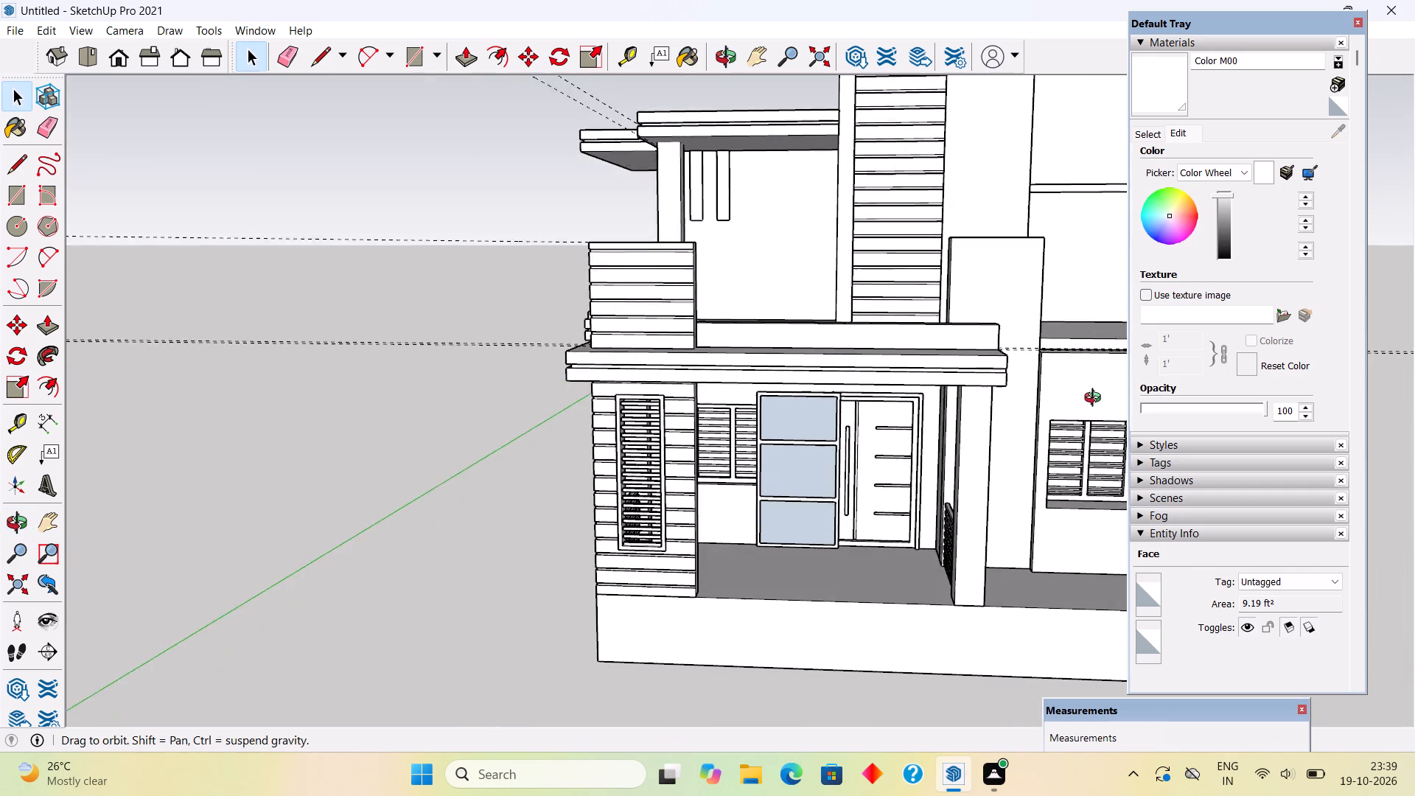
{"action": "middle_click_drag", "start_coordinate": [1096, 399], "coordinate": [1128, 372]}
{"action": "scroll", "coordinate": [988, 307], "scroll_direction": "up", "scroll_amount": 5}
{"action": "triple_click", "coordinate": [981, 326]}
{"action": "right_click", "coordinate": [981, 326]}
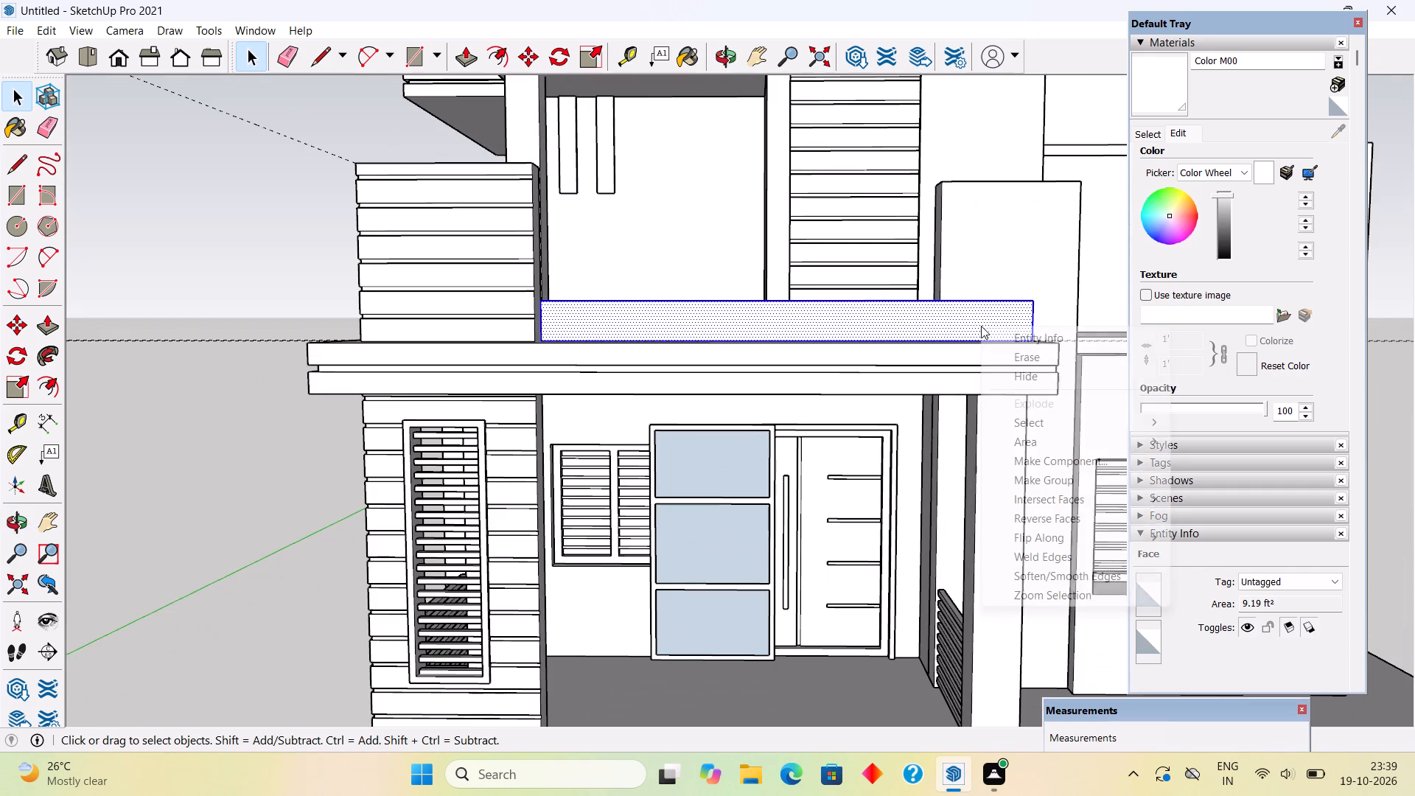
{"action": "left_click", "coordinate": [1015, 476]}
Open the grooved pillar for editing where it meets the low parapet, and select all its connected geometry.
{"action": "middle_click_drag", "start_coordinate": [853, 209], "coordinate": [714, 332]}
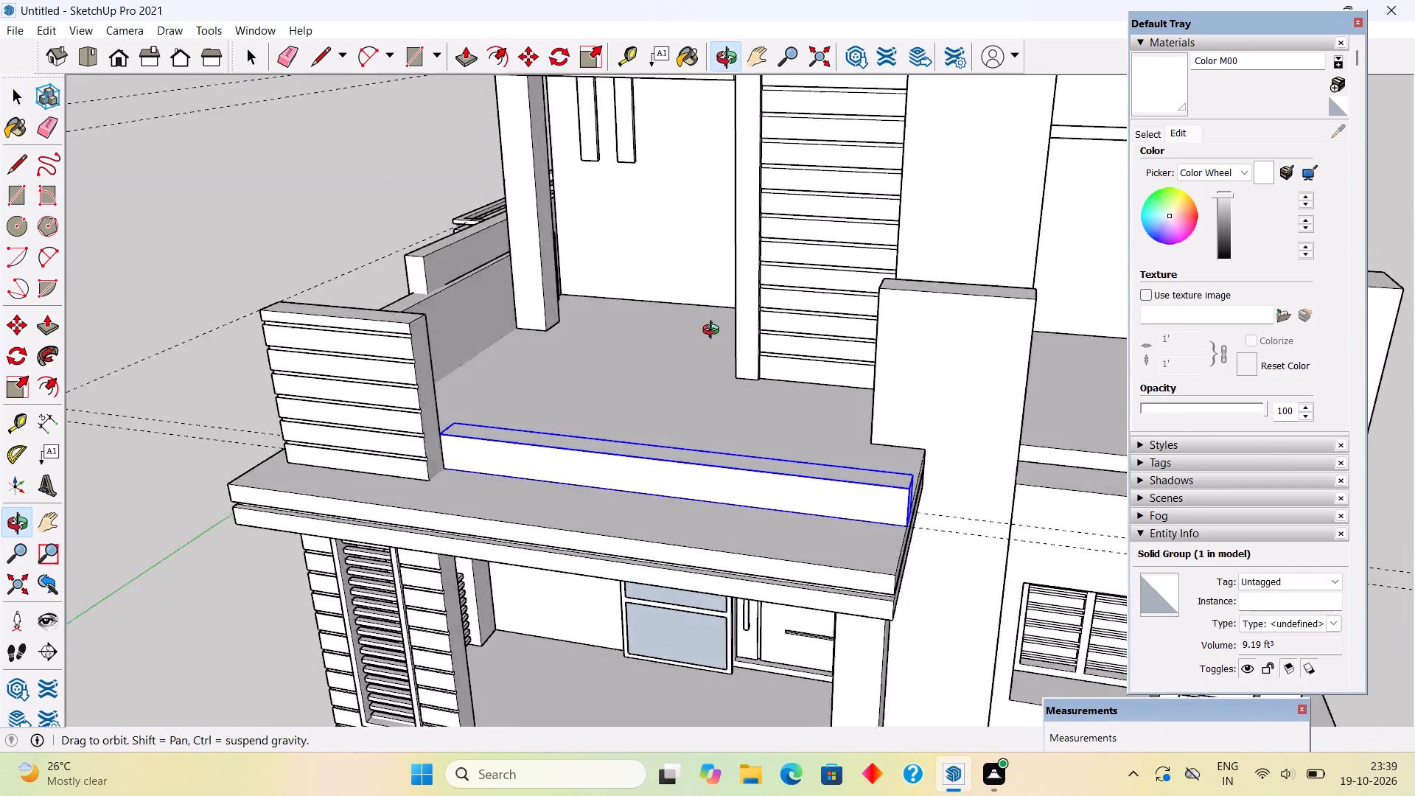
{"action": "middle_click_drag", "start_coordinate": [714, 332], "coordinate": [470, 375]}
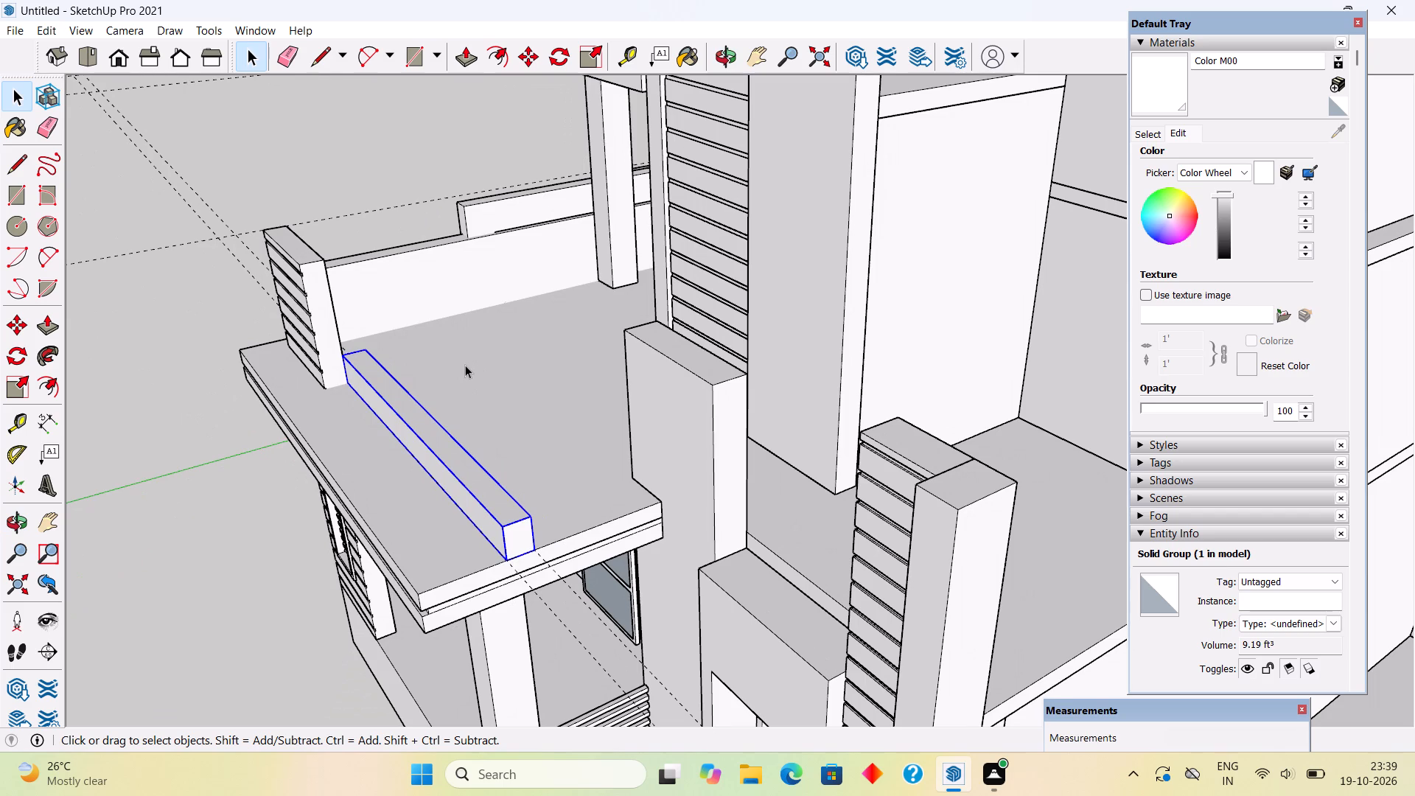
{"action": "middle_click_drag", "start_coordinate": [386, 364], "coordinate": [279, 467]}
{"action": "scroll", "coordinate": [332, 283], "scroll_direction": "up", "scroll_amount": 12}
{"action": "triple_click", "coordinate": [326, 365]}
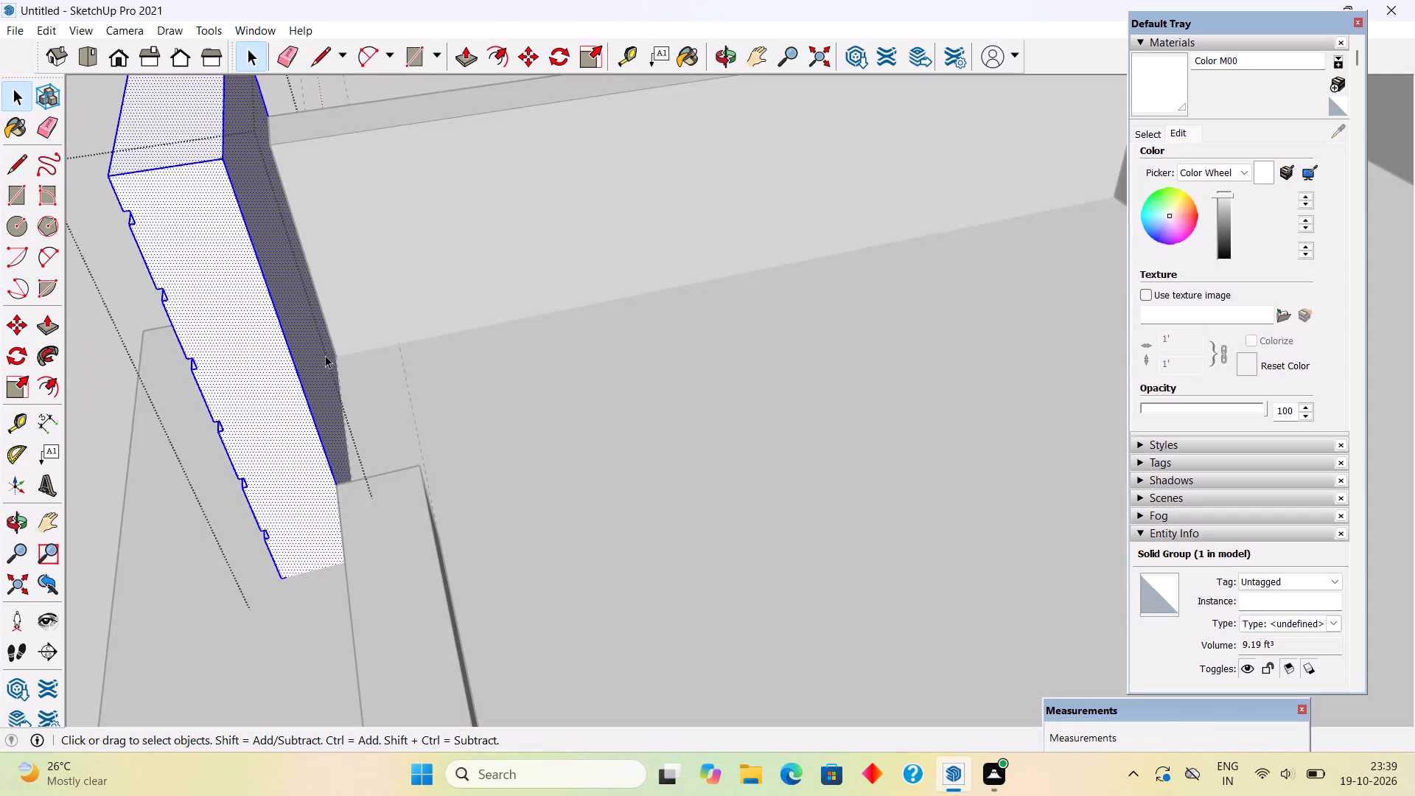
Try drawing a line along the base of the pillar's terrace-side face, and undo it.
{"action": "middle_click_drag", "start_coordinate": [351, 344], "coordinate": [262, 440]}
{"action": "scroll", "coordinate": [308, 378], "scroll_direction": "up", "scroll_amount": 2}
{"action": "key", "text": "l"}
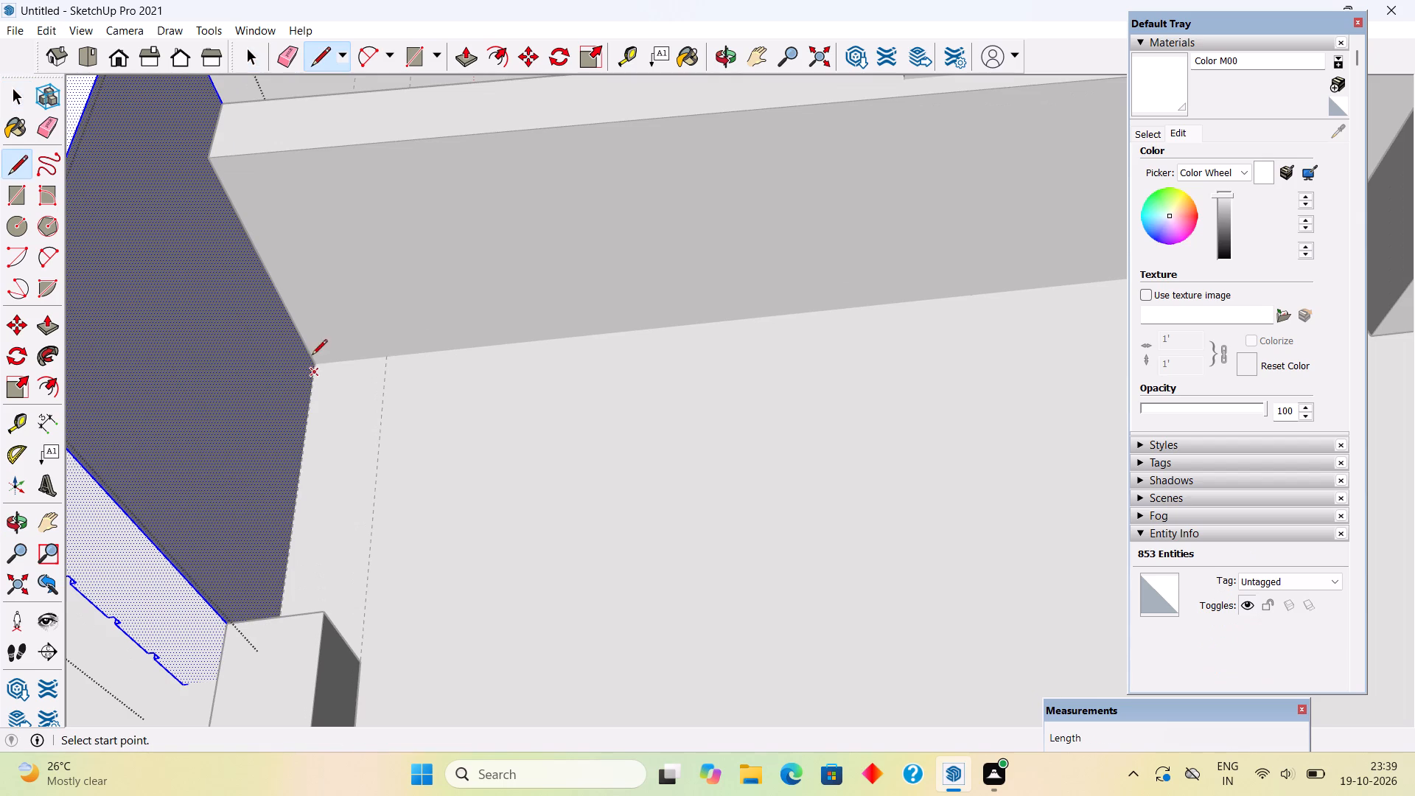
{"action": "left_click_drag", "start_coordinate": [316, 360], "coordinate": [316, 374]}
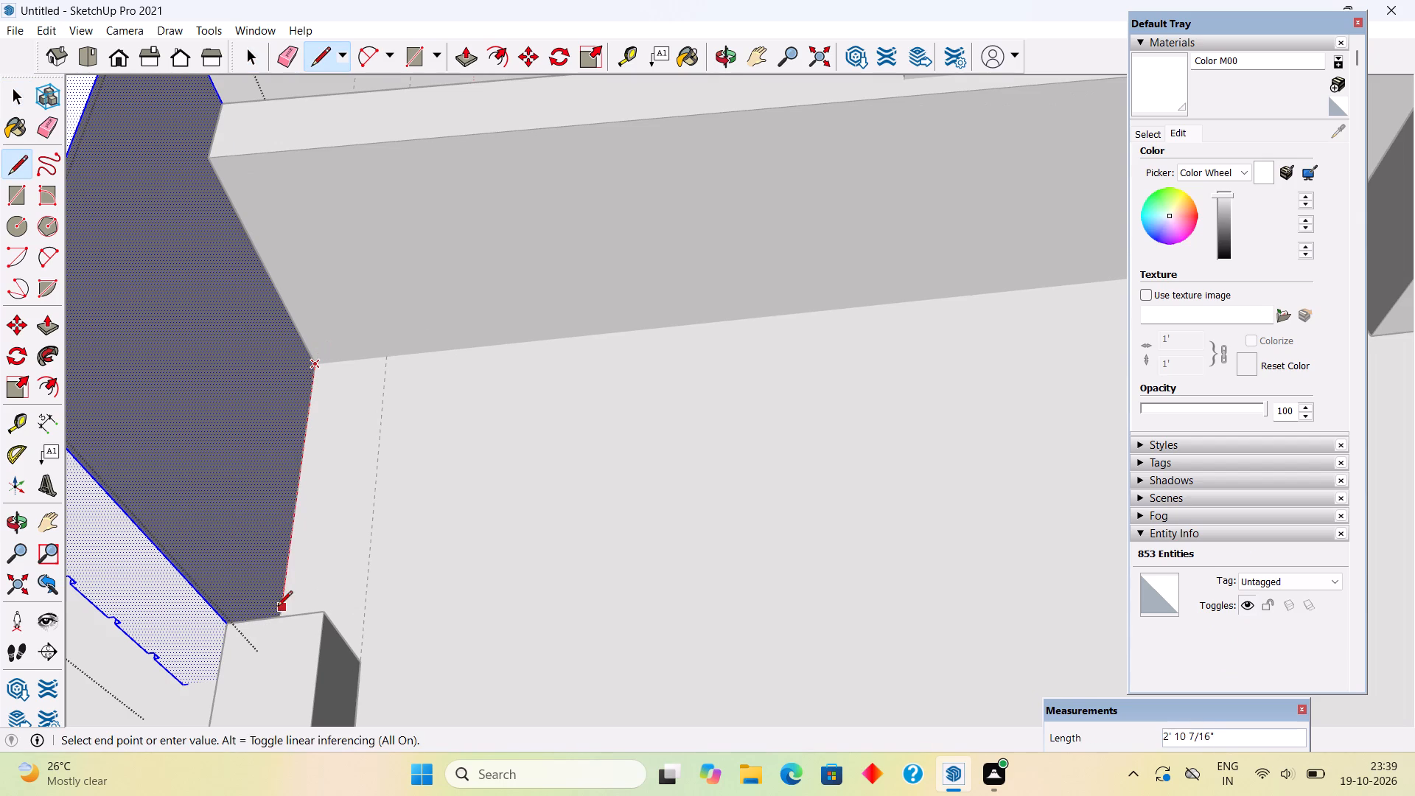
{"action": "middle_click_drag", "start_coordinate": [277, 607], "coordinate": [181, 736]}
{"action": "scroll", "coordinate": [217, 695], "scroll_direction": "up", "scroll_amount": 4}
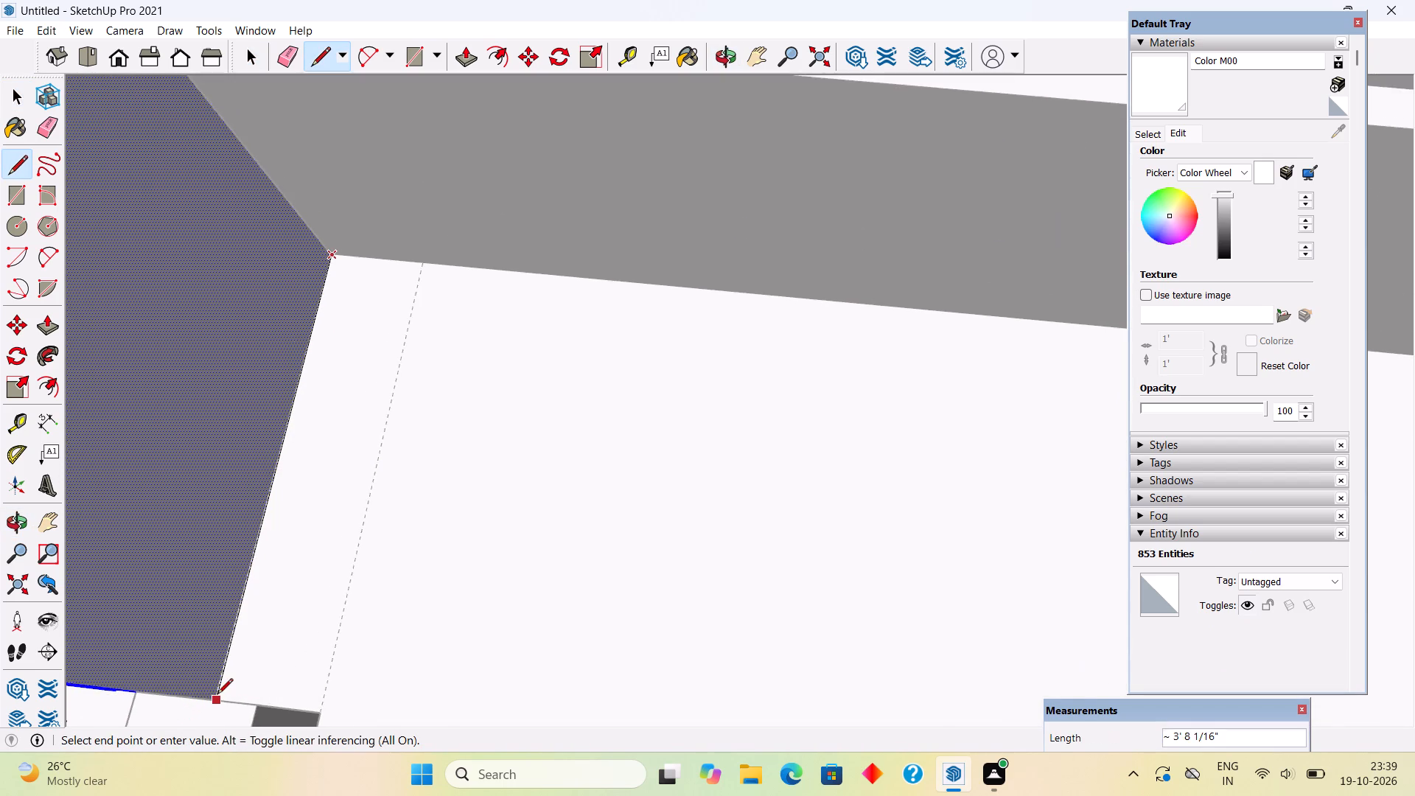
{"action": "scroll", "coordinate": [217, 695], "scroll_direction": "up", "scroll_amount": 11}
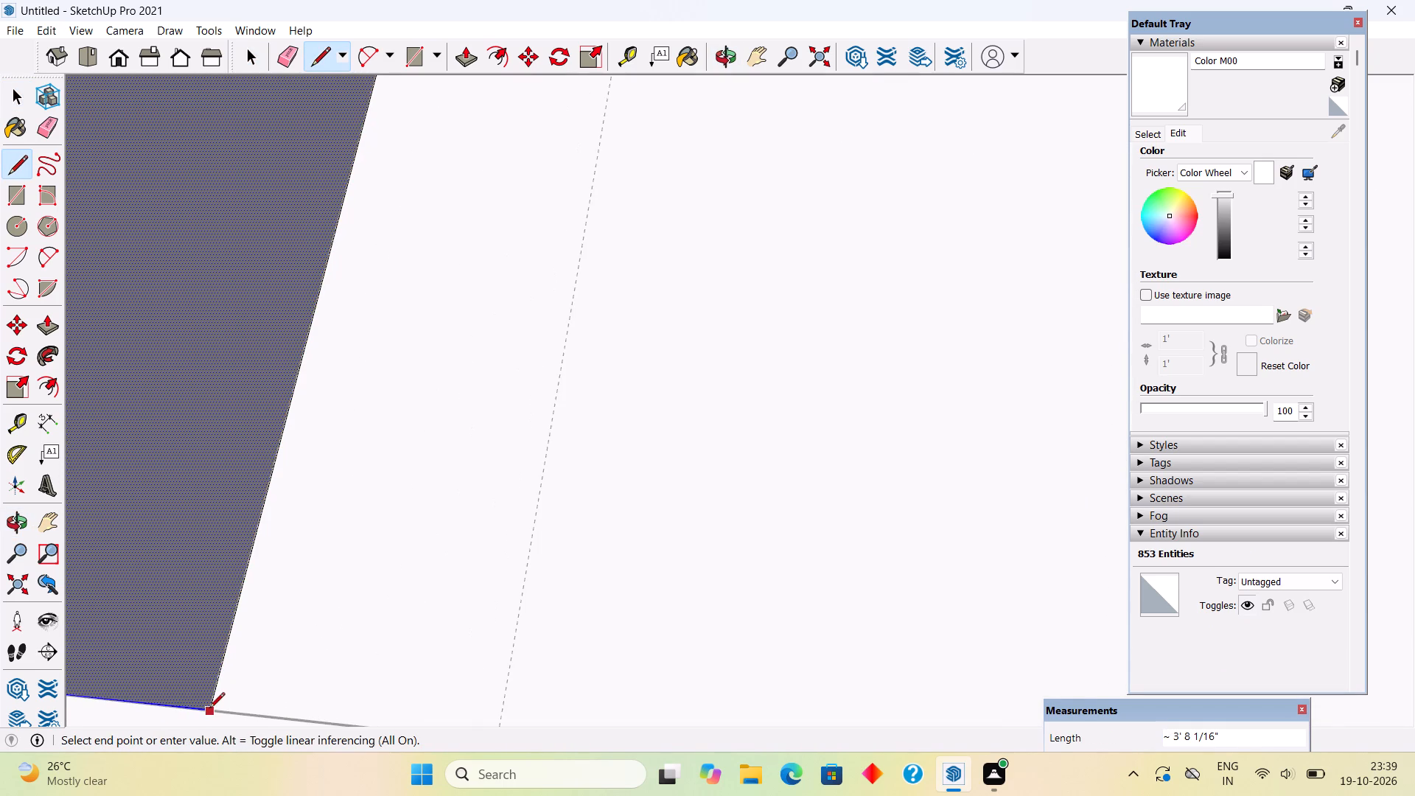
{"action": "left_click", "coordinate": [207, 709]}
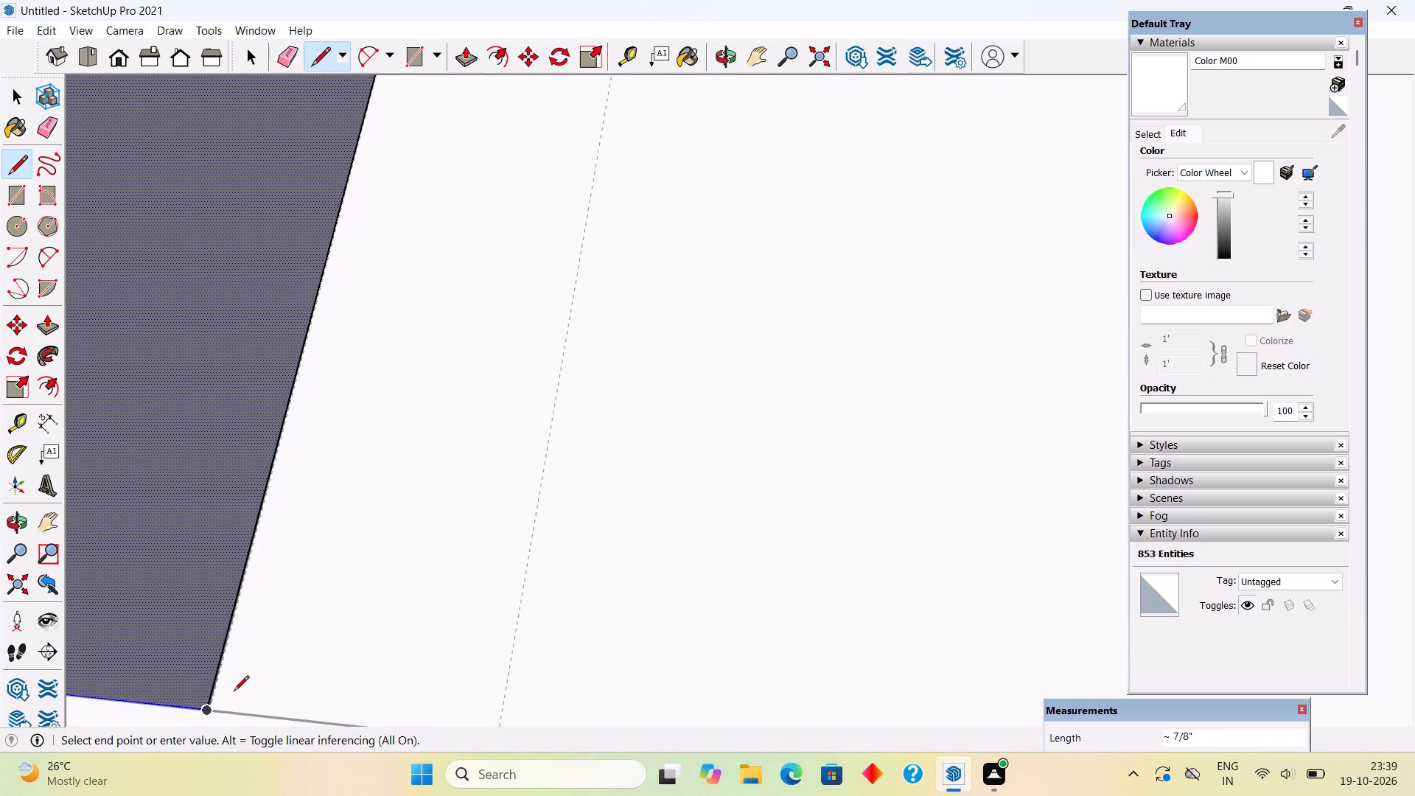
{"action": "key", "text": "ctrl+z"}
Draw a line about 3' 6" long along the base of the pillar's terrace-side face, ending at the side parapet's corner.
{"action": "scroll", "coordinate": [210, 705], "scroll_direction": "up", "scroll_amount": 6}
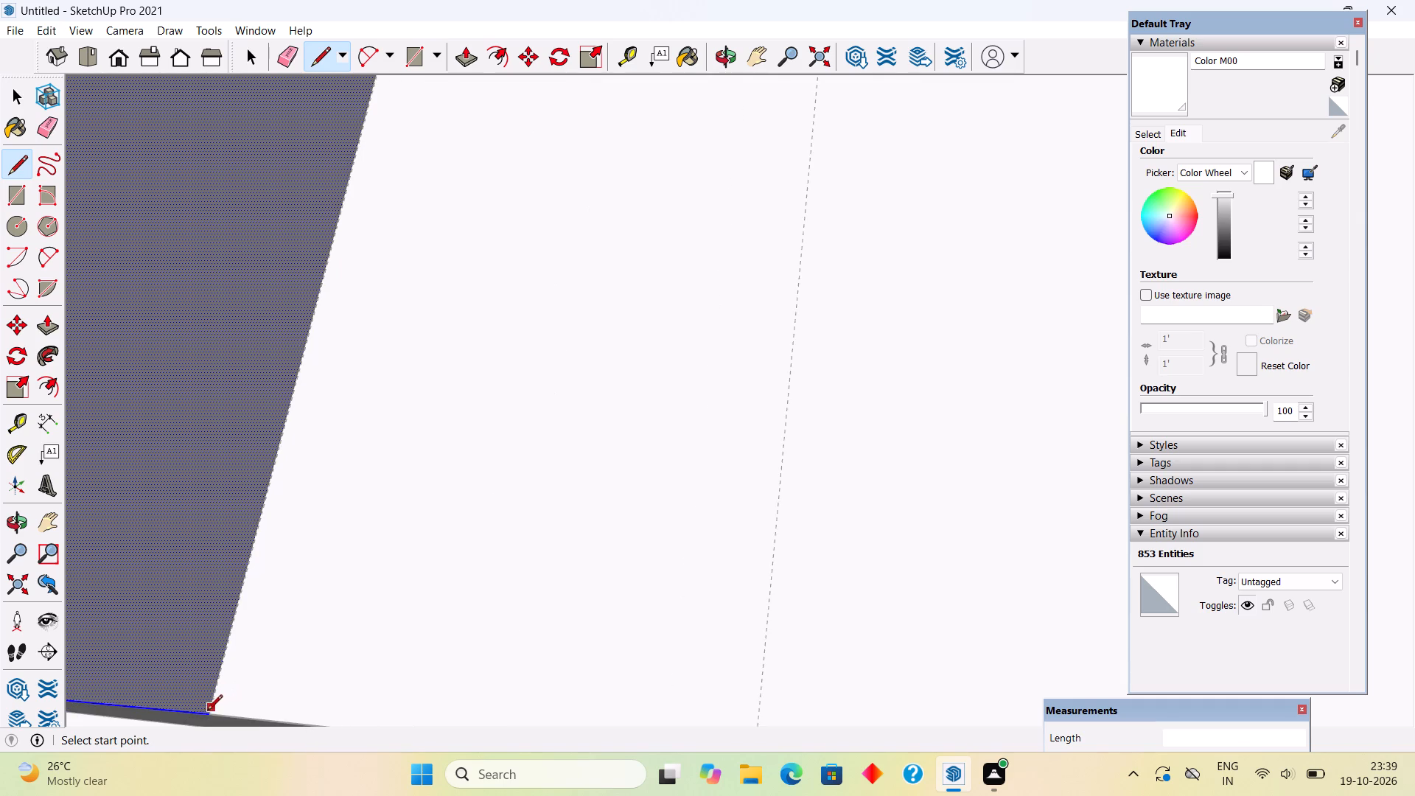
{"action": "scroll", "coordinate": [207, 711], "scroll_direction": "up", "scroll_amount": 4}
{"action": "left_click", "coordinate": [206, 713]}
{"action": "scroll", "coordinate": [244, 601], "scroll_direction": "down", "scroll_amount": 16}
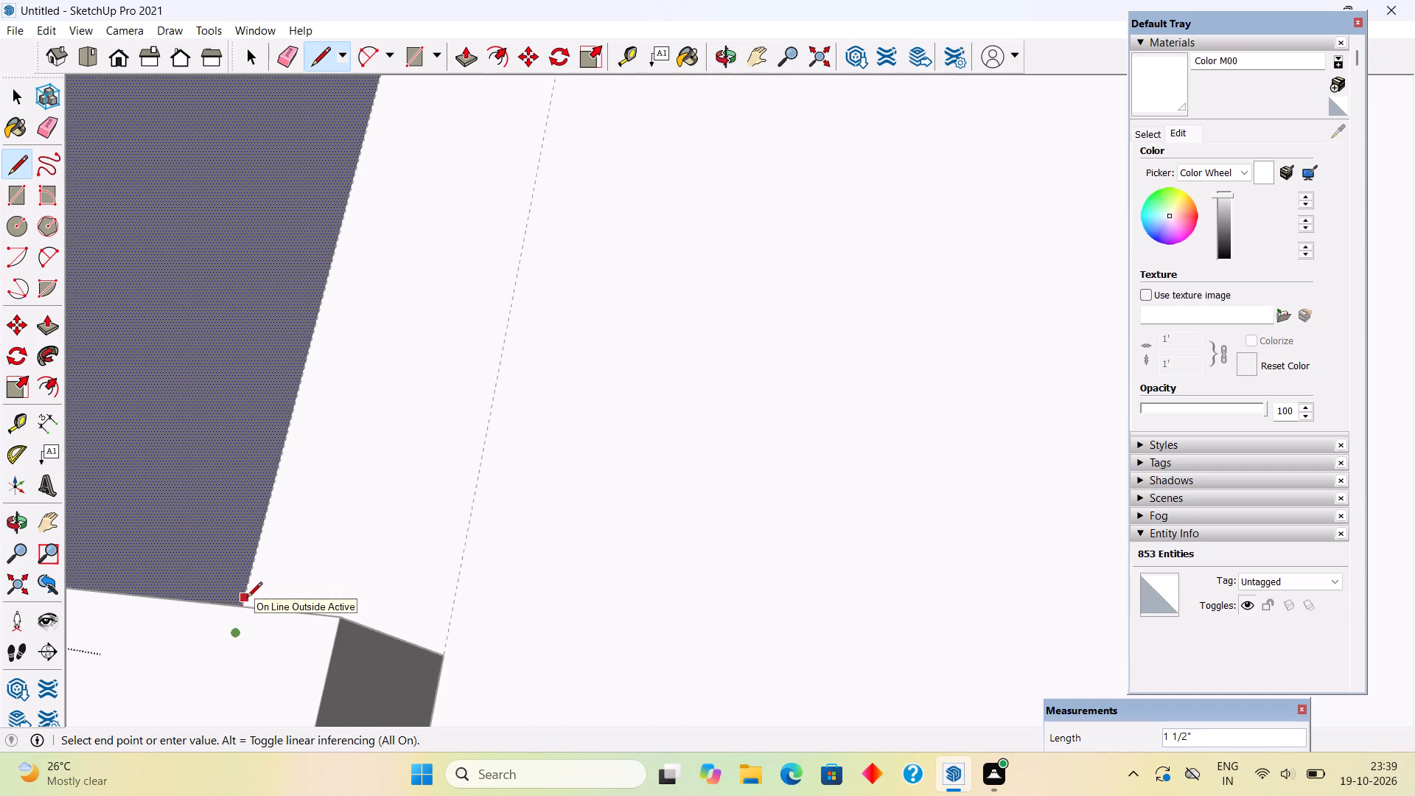
{"action": "scroll", "coordinate": [247, 598], "scroll_direction": "down", "scroll_amount": 6}
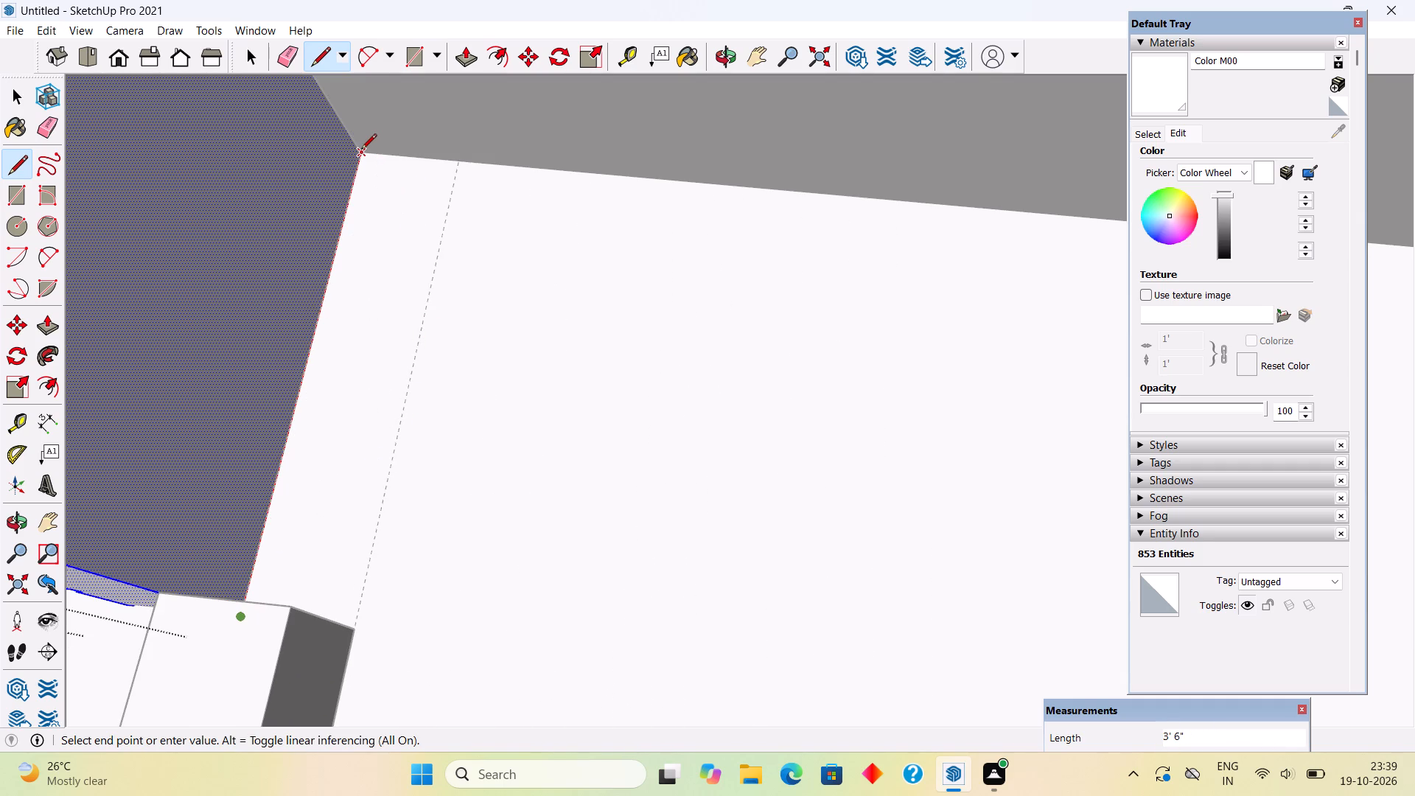
{"action": "left_click", "coordinate": [361, 150]}
Pull the pillar's upper terrace-side face out flush with the low parapet's inner face, and finish editing the pillar.
{"action": "key", "text": "p"}
{"action": "left_click", "coordinate": [316, 253]}
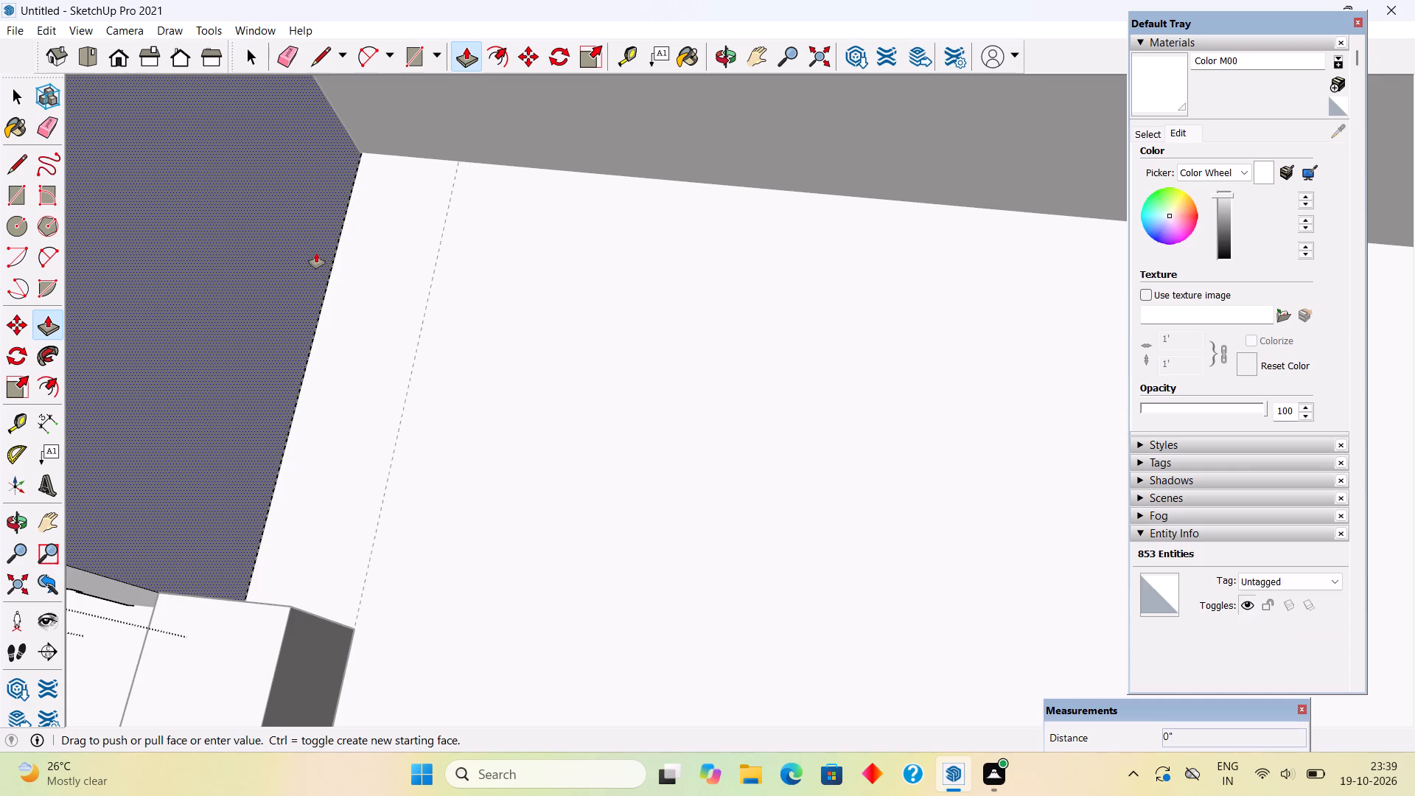
{"action": "left_click", "coordinate": [285, 630]}
{"action": "key", "text": "space"}
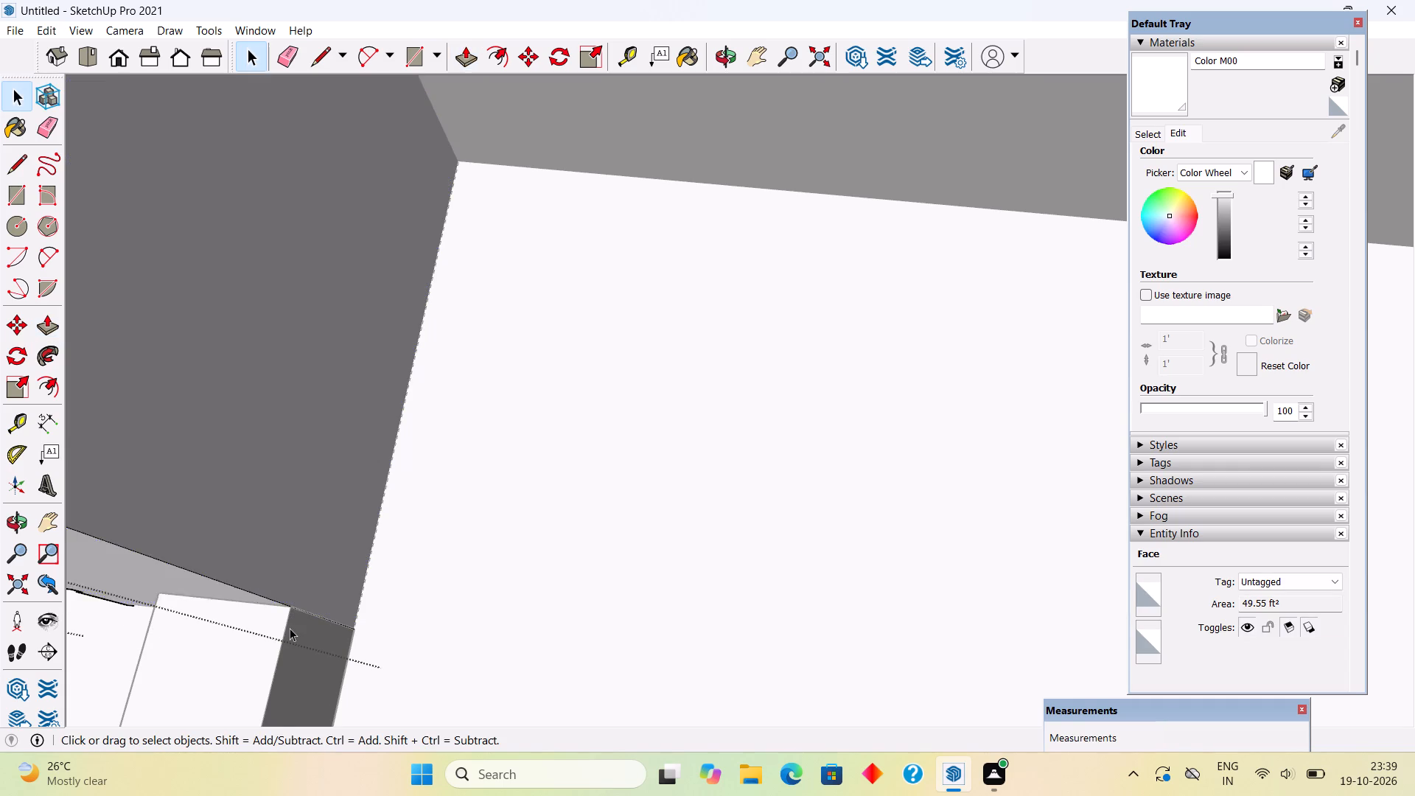
{"action": "scroll", "coordinate": [290, 628], "scroll_direction": "down", "scroll_amount": 12}
{"action": "left_click", "coordinate": [472, 202]}
{"action": "scroll", "coordinate": [426, 581], "scroll_direction": "down", "scroll_amount": 5}
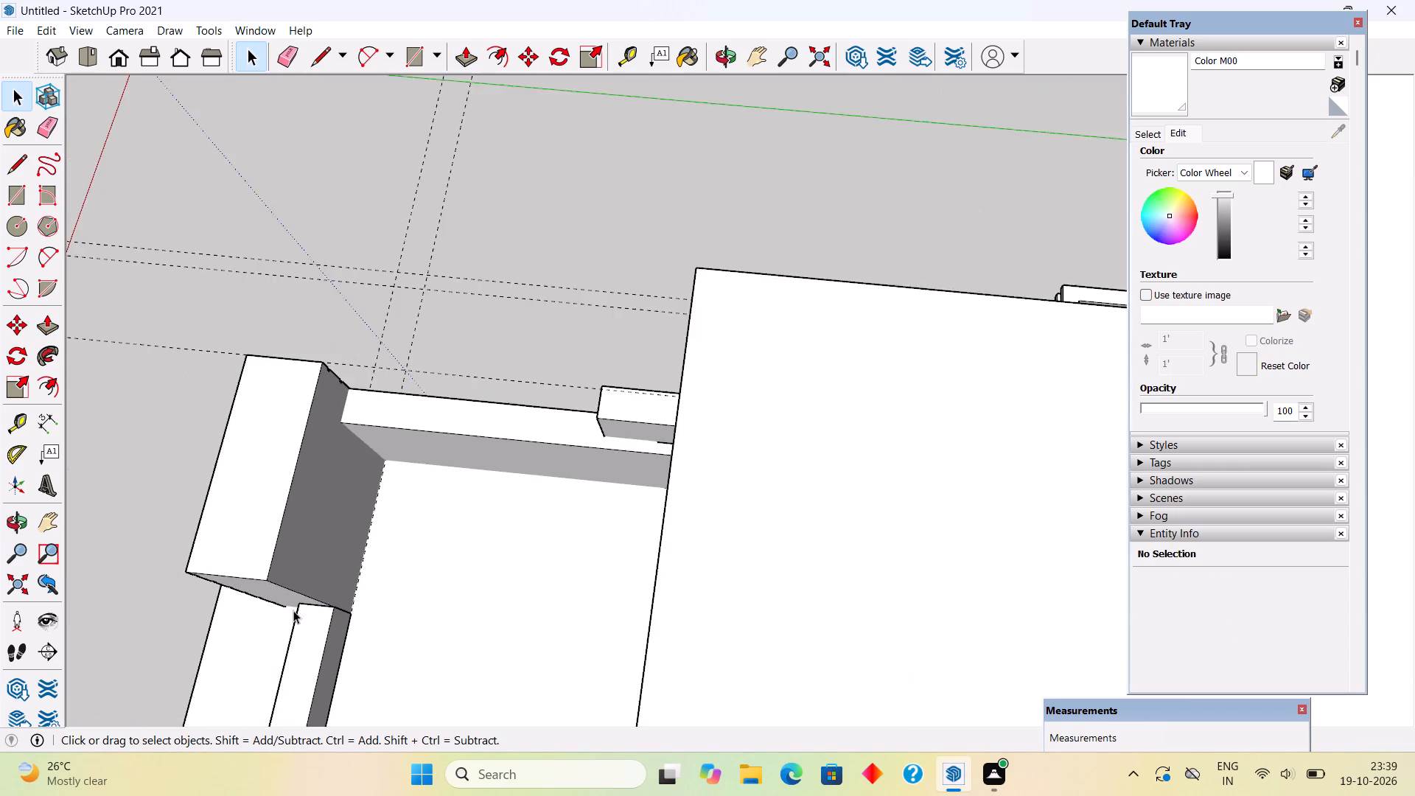
Draw a short line along the base of the pillar's end face, from its front corner to the low parapet.
{"action": "middle_click_drag", "start_coordinate": [290, 588], "coordinate": [657, 252]}
{"action": "key", "text": "l"}
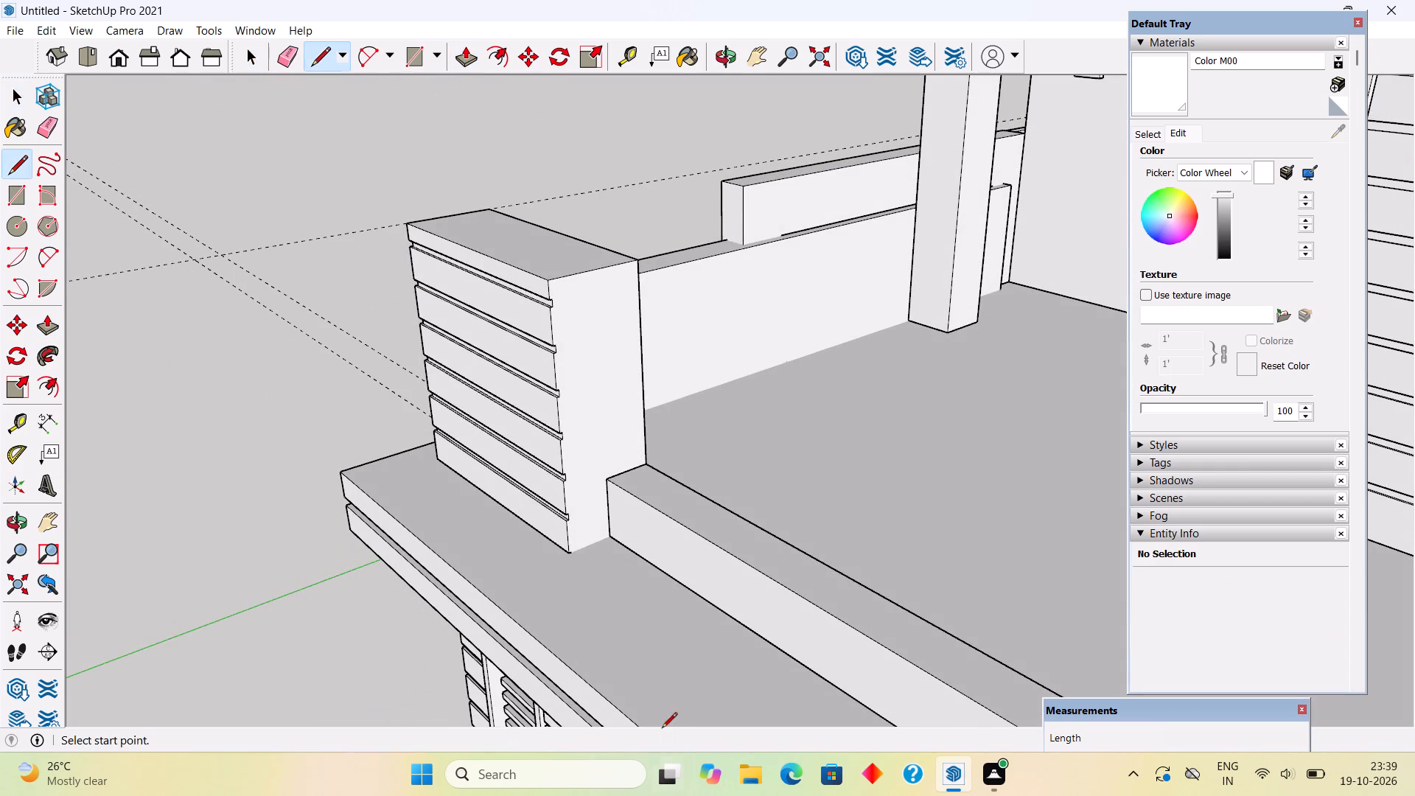
{"action": "left_click", "coordinate": [575, 550]}
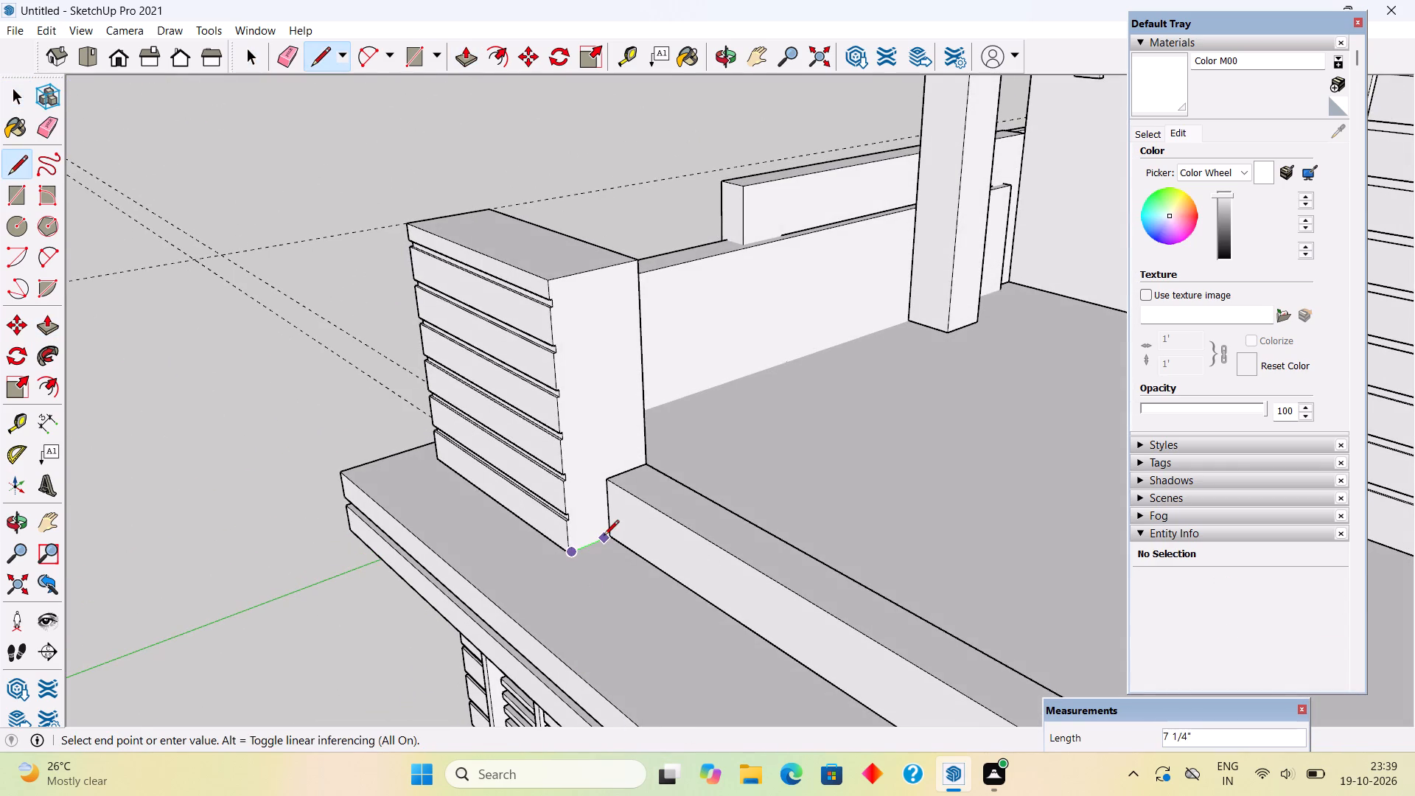
{"action": "left_click", "coordinate": [612, 535]}
{"action": "key", "text": "space"}
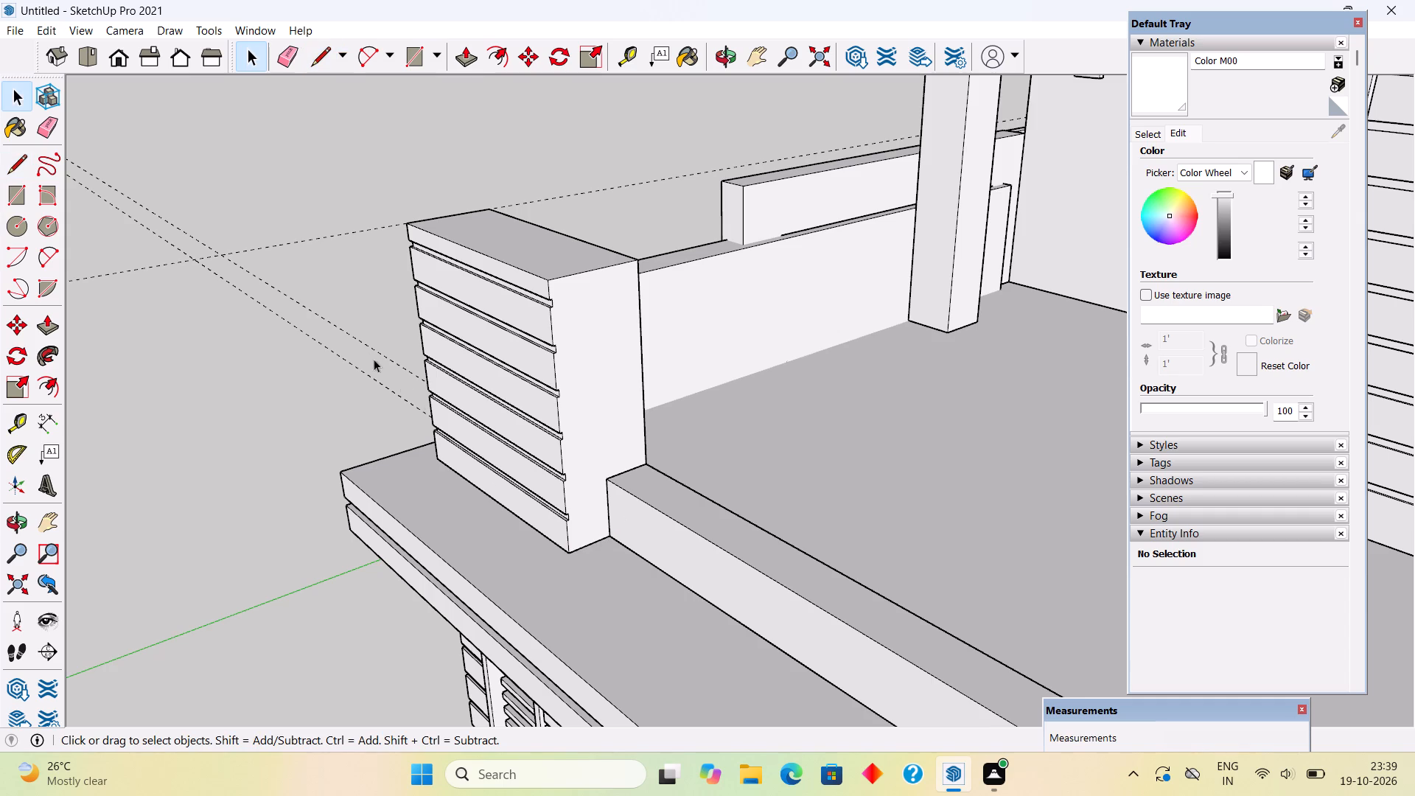
{"action": "left_click", "coordinate": [374, 326]}
Place a horizontal guide 6" below the top edge of the pillar's end face, and another 4" above that guide.
{"action": "scroll", "coordinate": [632, 341], "scroll_direction": "up", "scroll_amount": 6}
{"action": "middle_click_drag", "start_coordinate": [626, 329], "coordinate": [594, 279]}
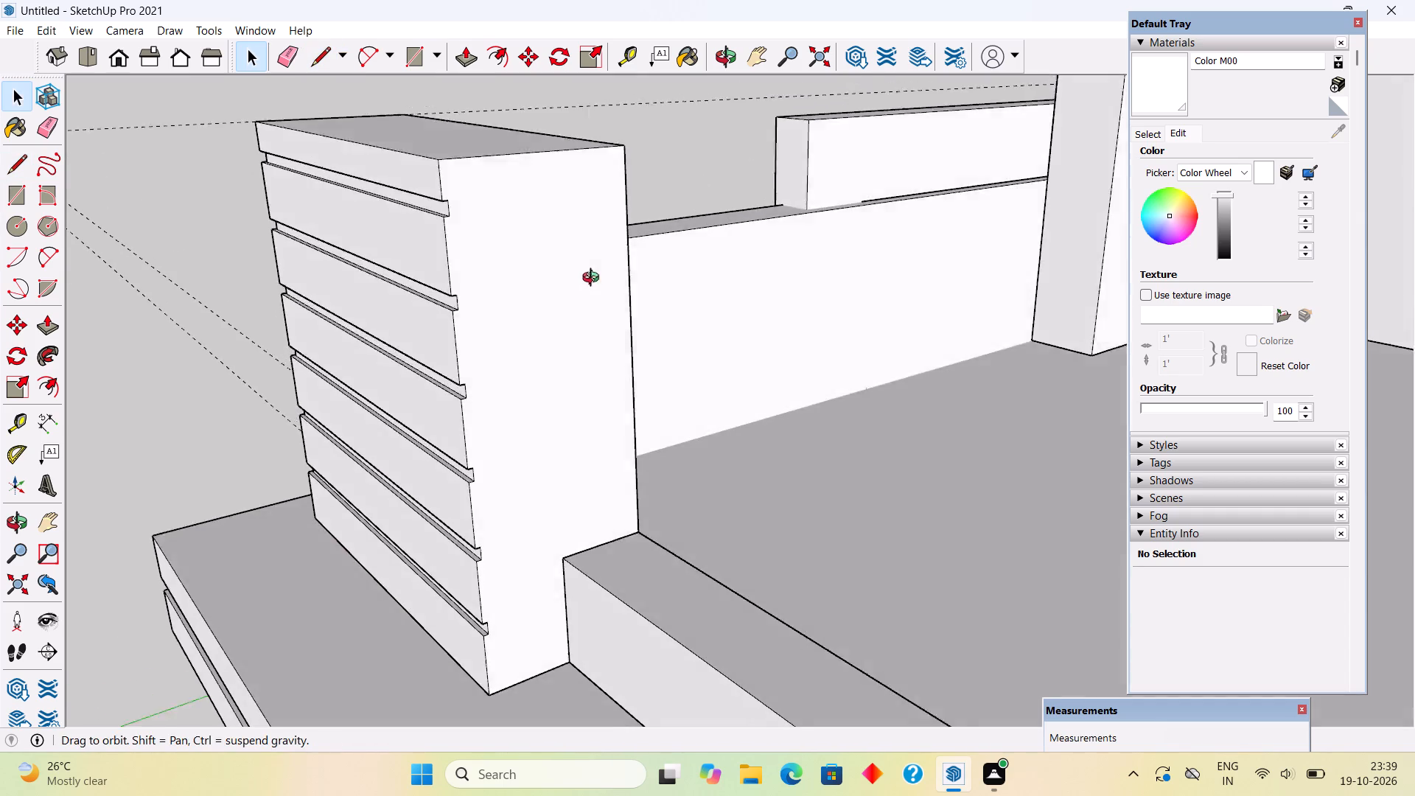
{"action": "middle_click_drag", "start_coordinate": [594, 279], "coordinate": [588, 270]}
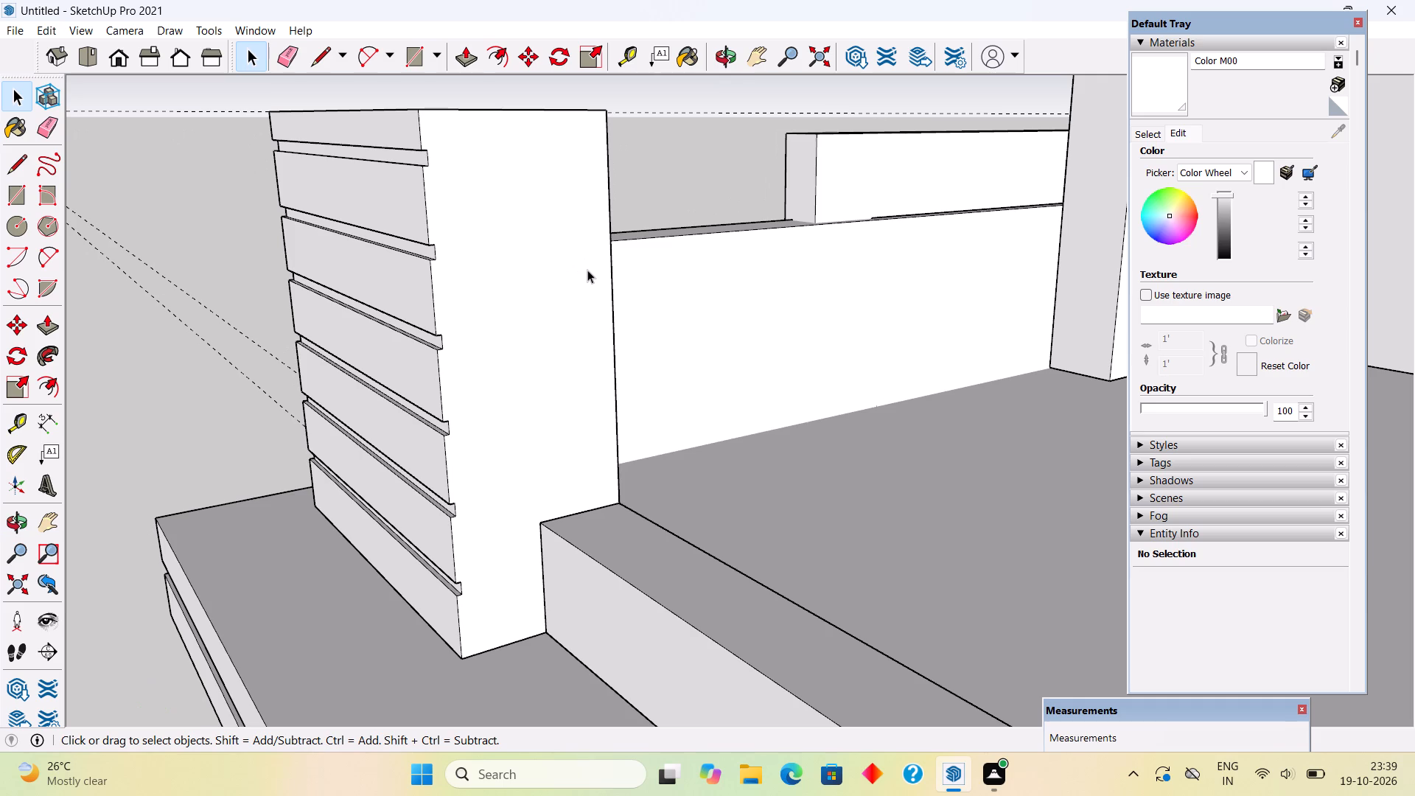
{"action": "key", "text": "t"}
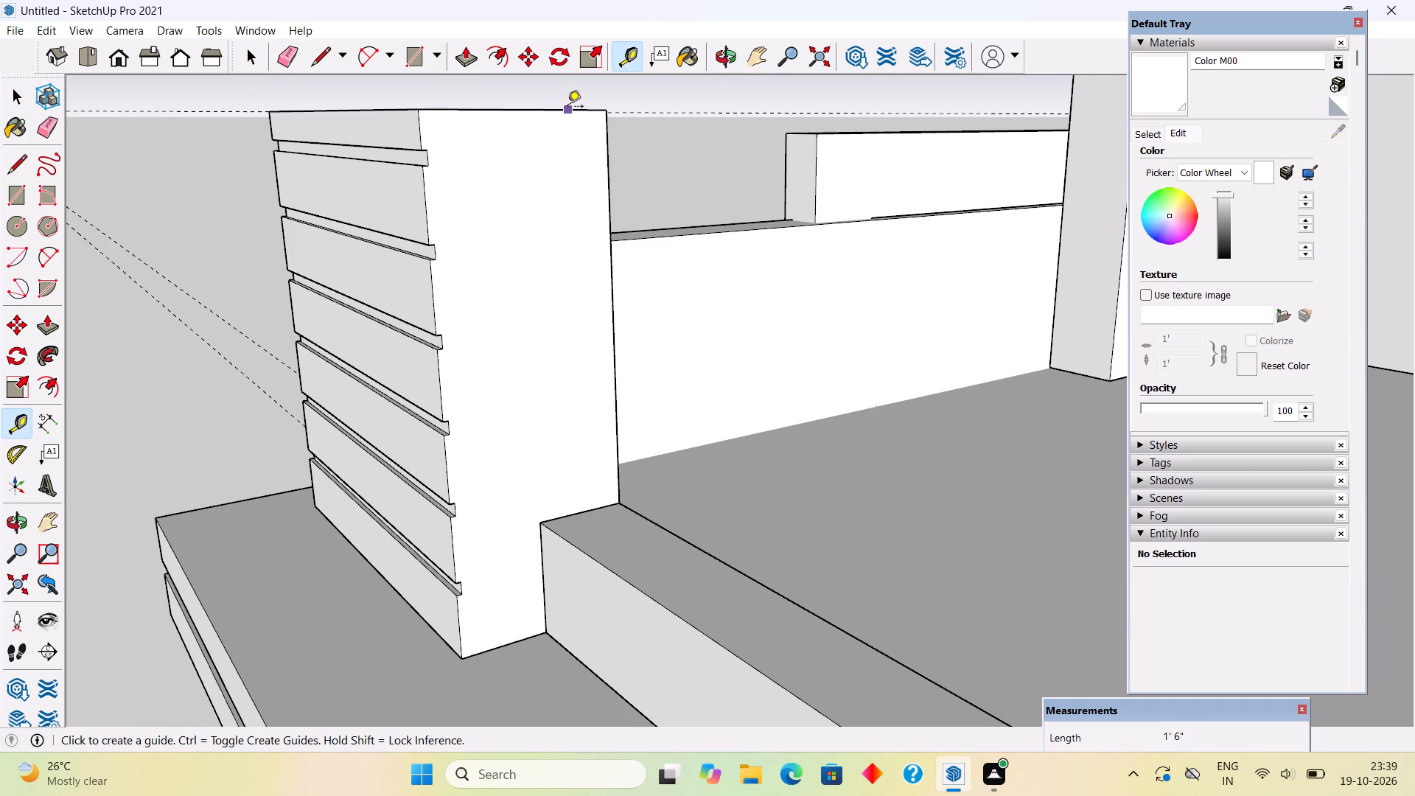
{"action": "left_click", "coordinate": [567, 108]}
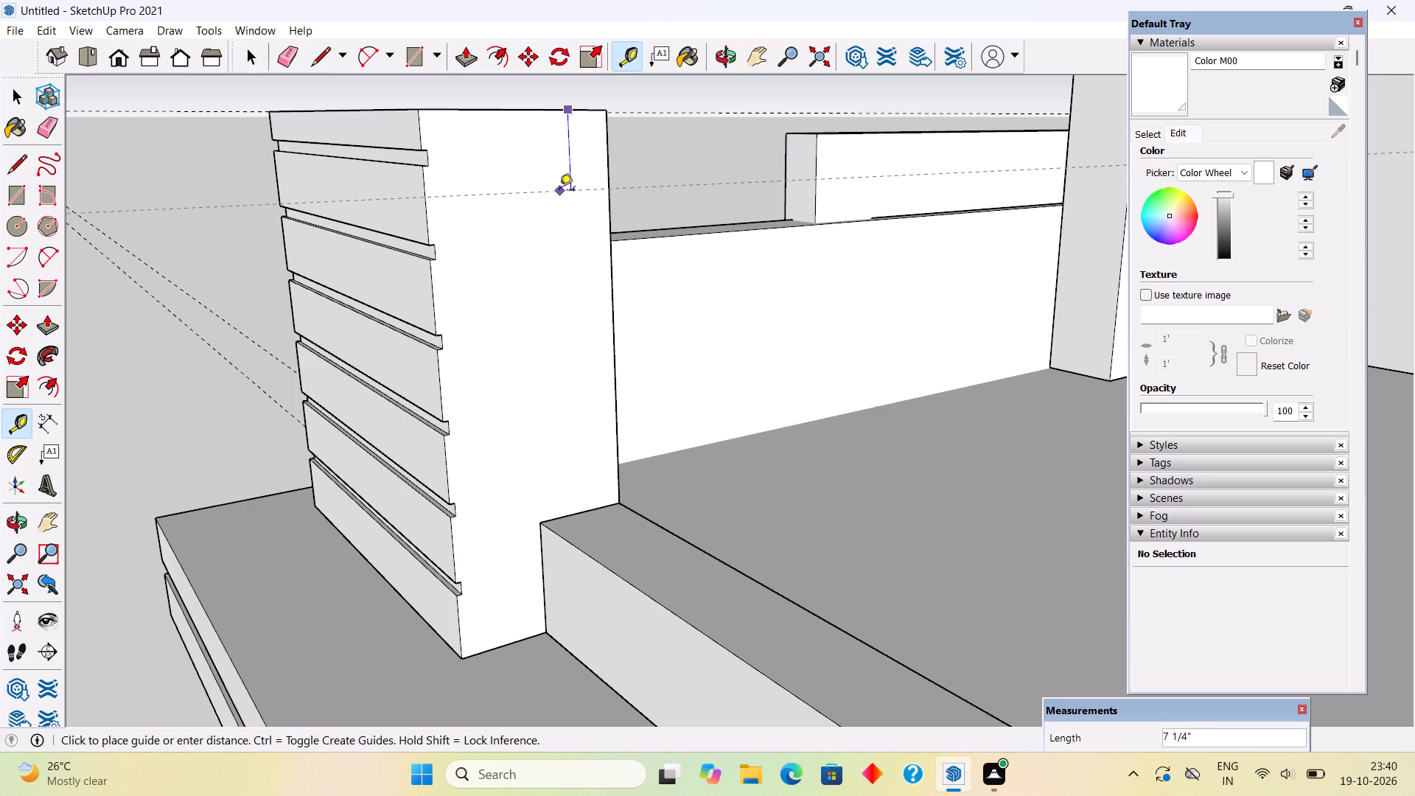
{"action": "type", "text": "6\""}
{"action": "key", "text": "Return"}
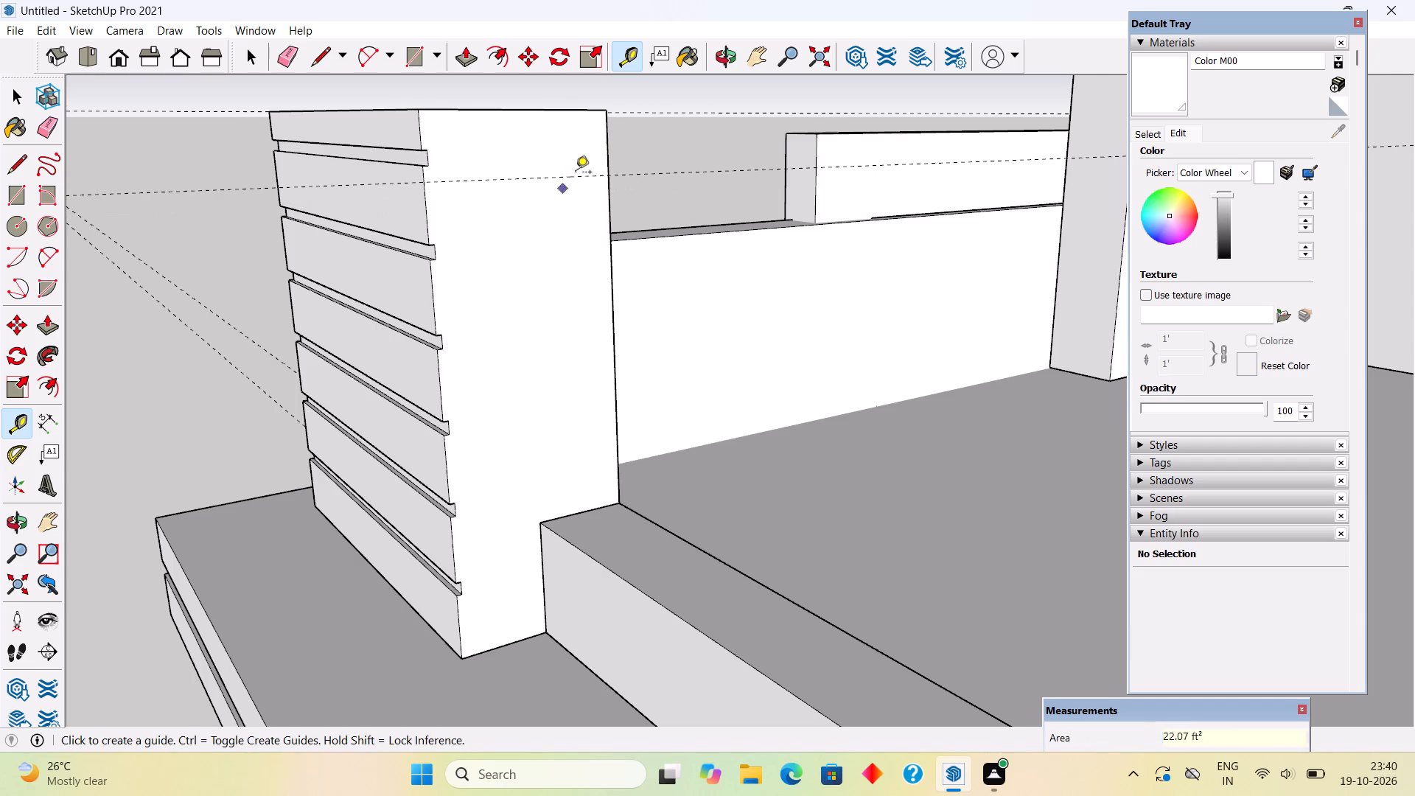
{"action": "scroll", "coordinate": [576, 170], "scroll_direction": "up", "scroll_amount": 1}
{"action": "left_click", "coordinate": [567, 176]}
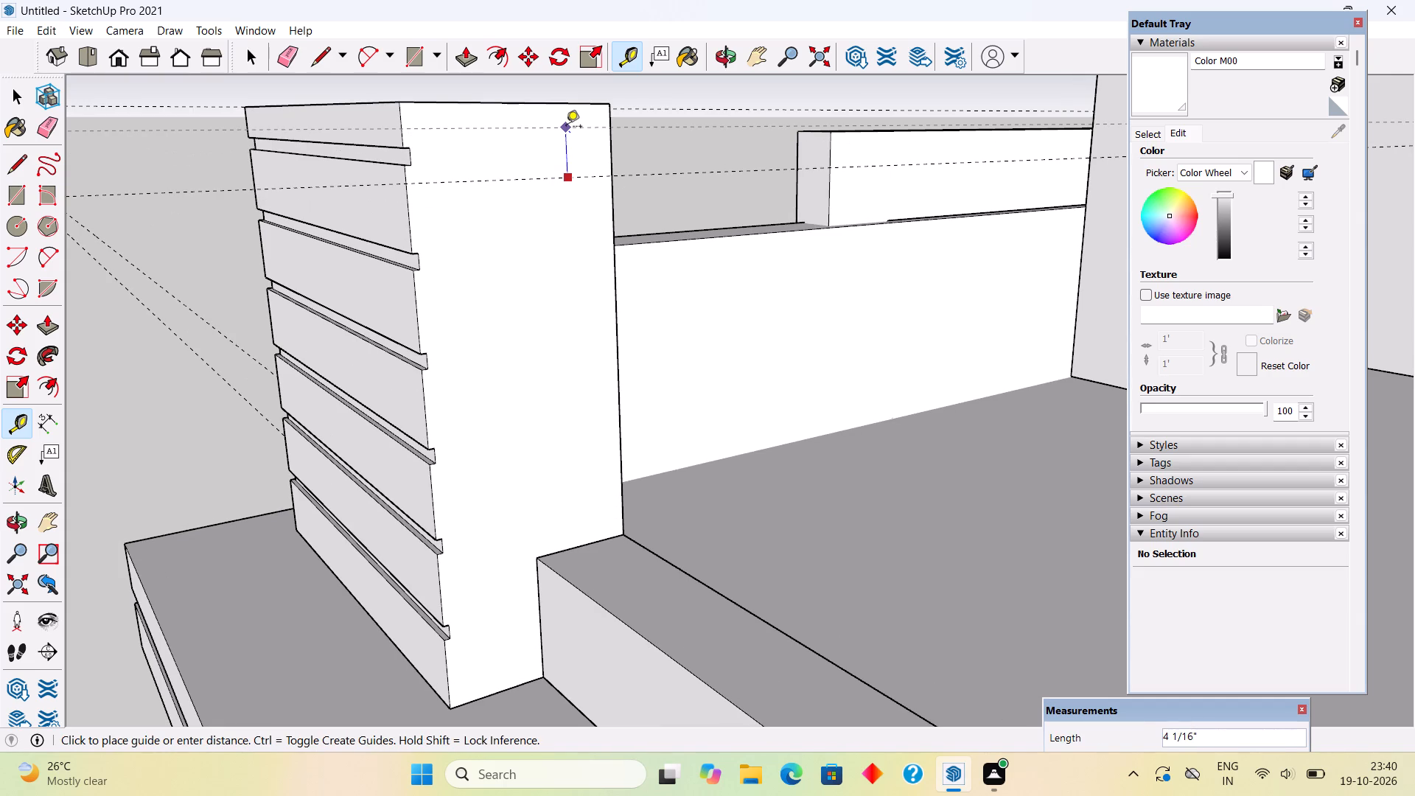
{"action": "type", "text": "4\""}
{"action": "key", "text": "Return"}
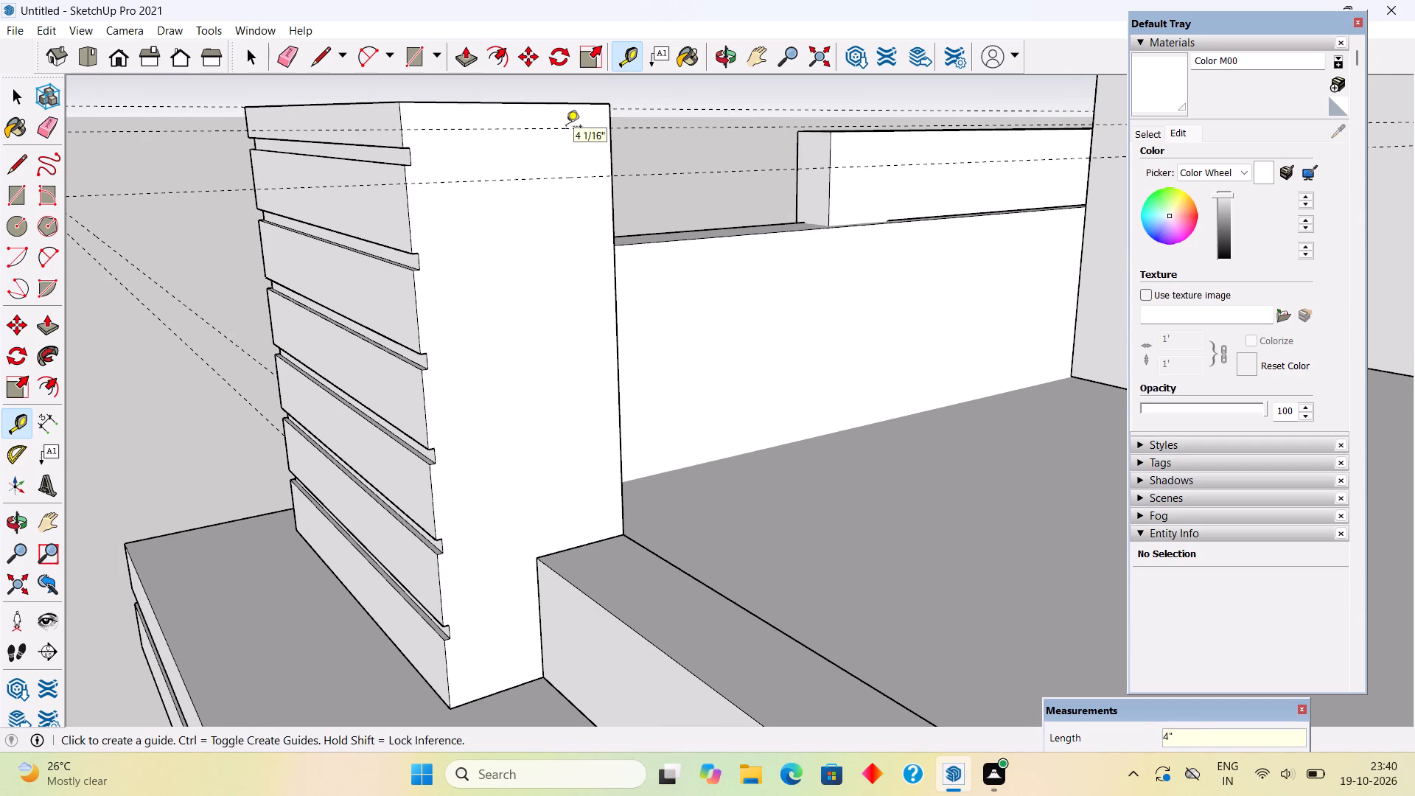
Place vertical guides on the pillar's end face: 2" in from its terrace-side edge, another 4" farther, and a third 2" beyond.
{"action": "left_click", "coordinate": [611, 155]}
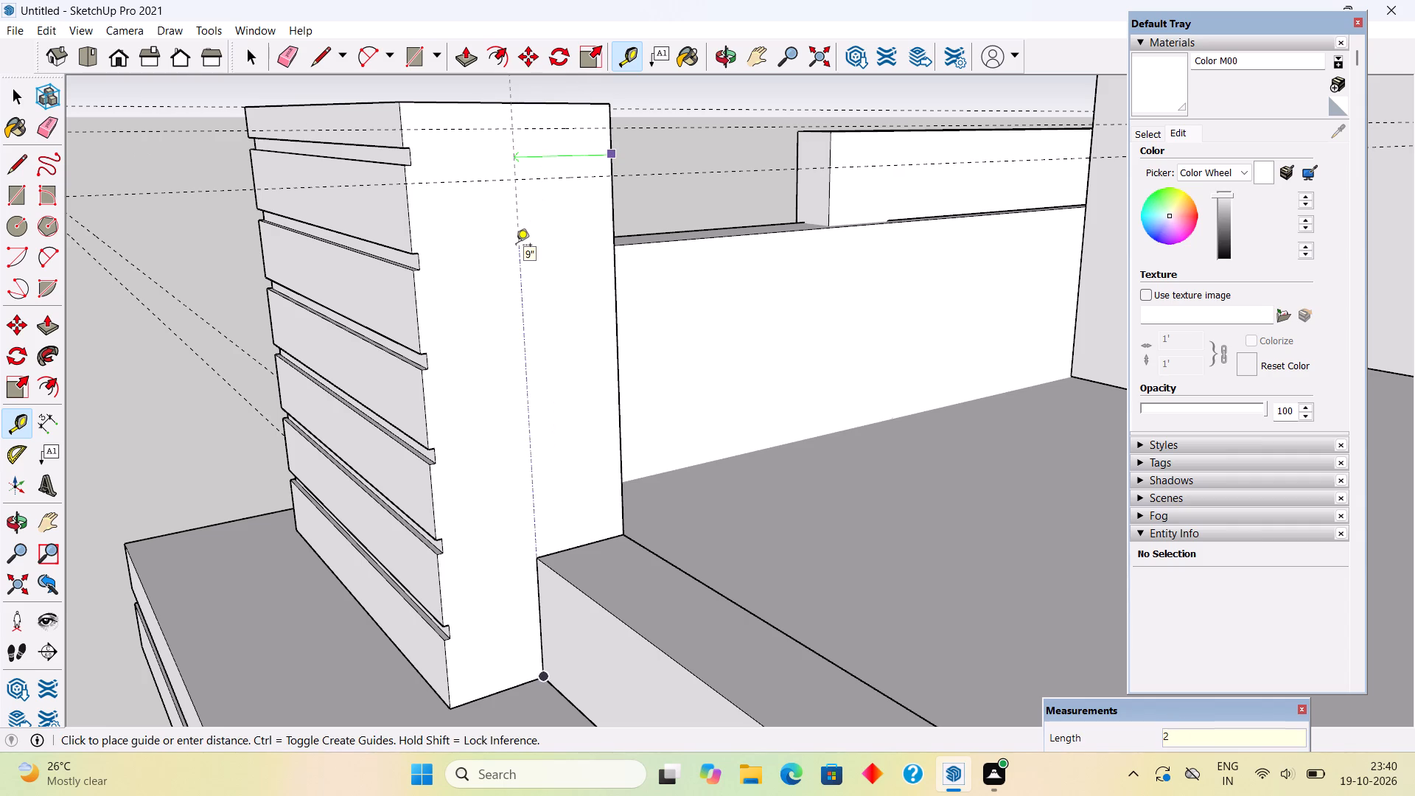
{"action": "key", "text": "2"}
{"action": "key", "text": "Return"}
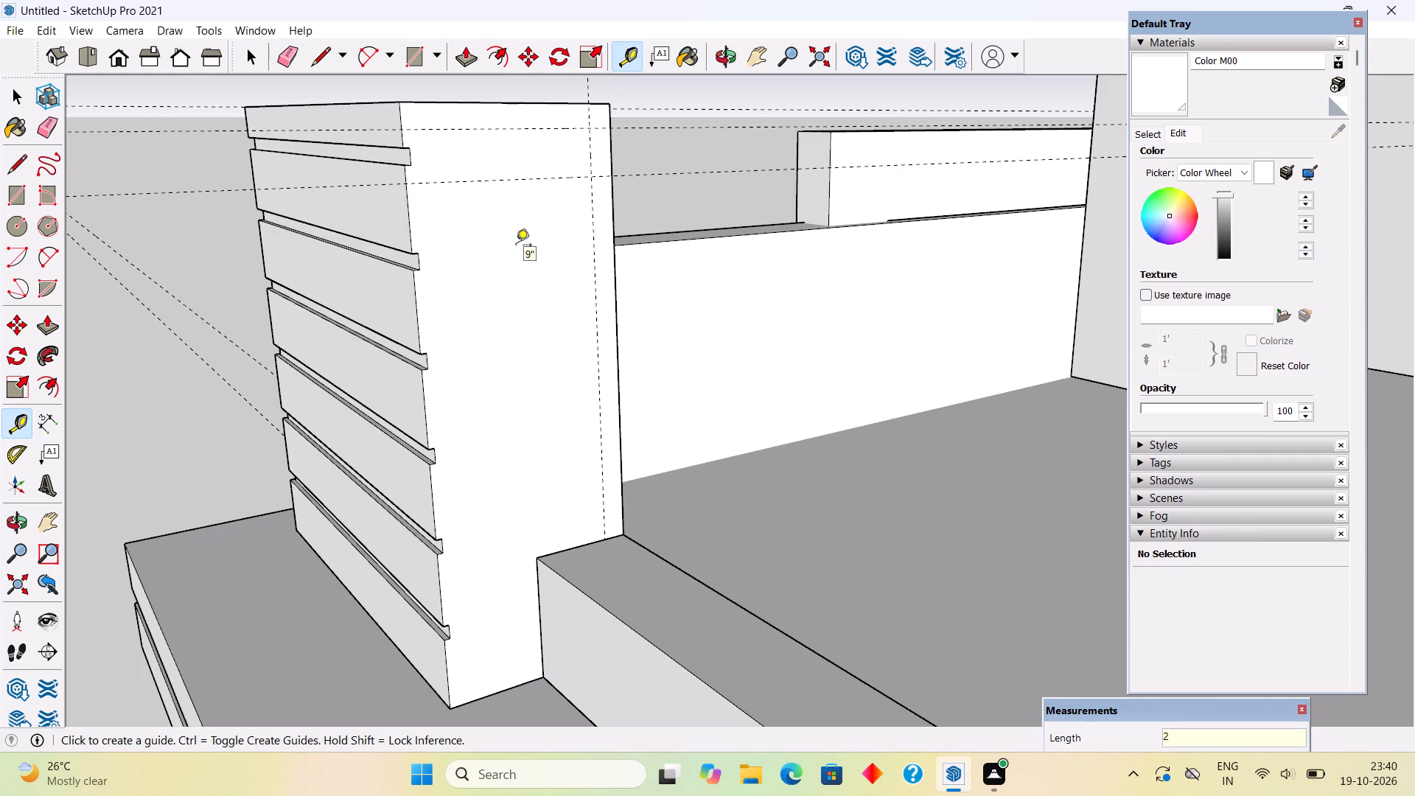
{"action": "left_click", "coordinate": [590, 155]}
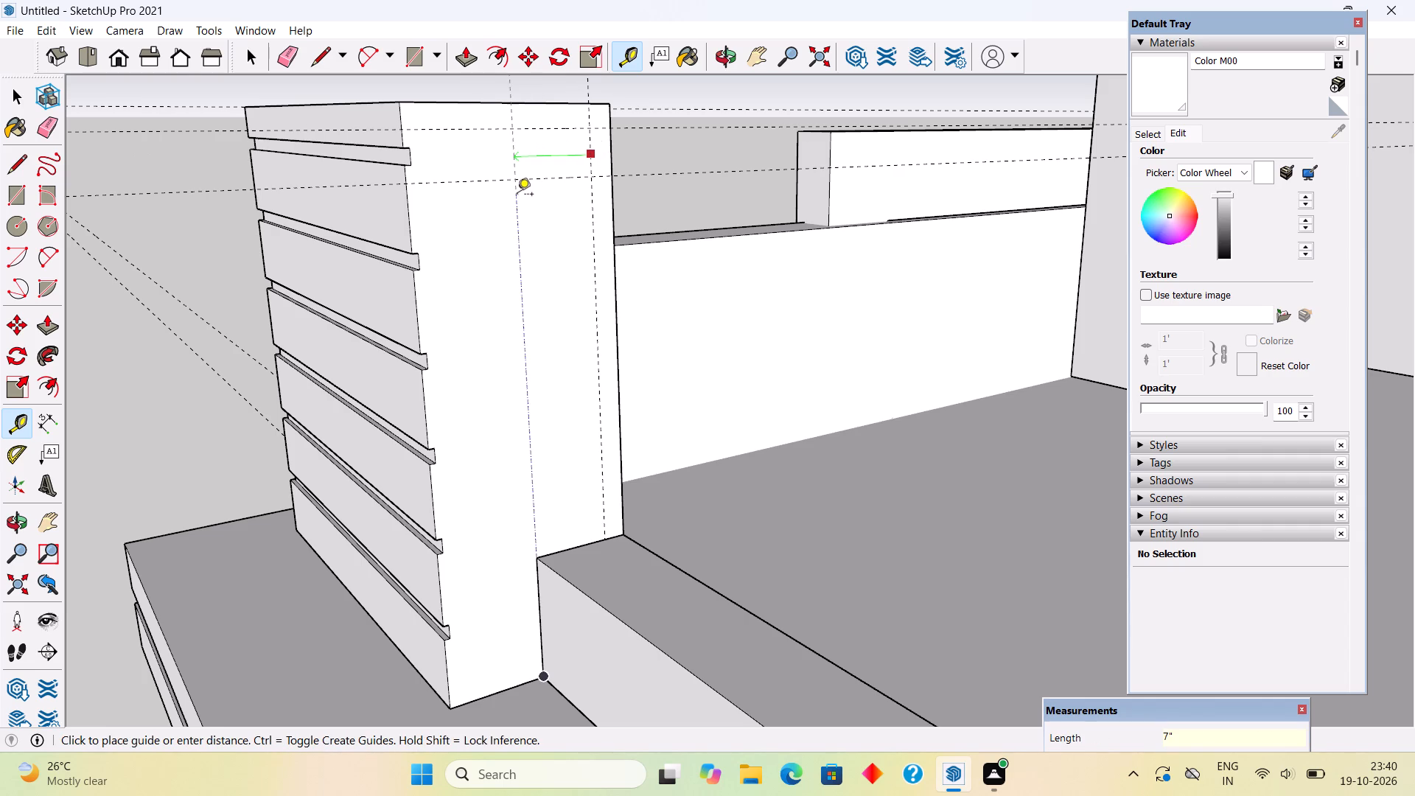
{"action": "type", "text": "4\""}
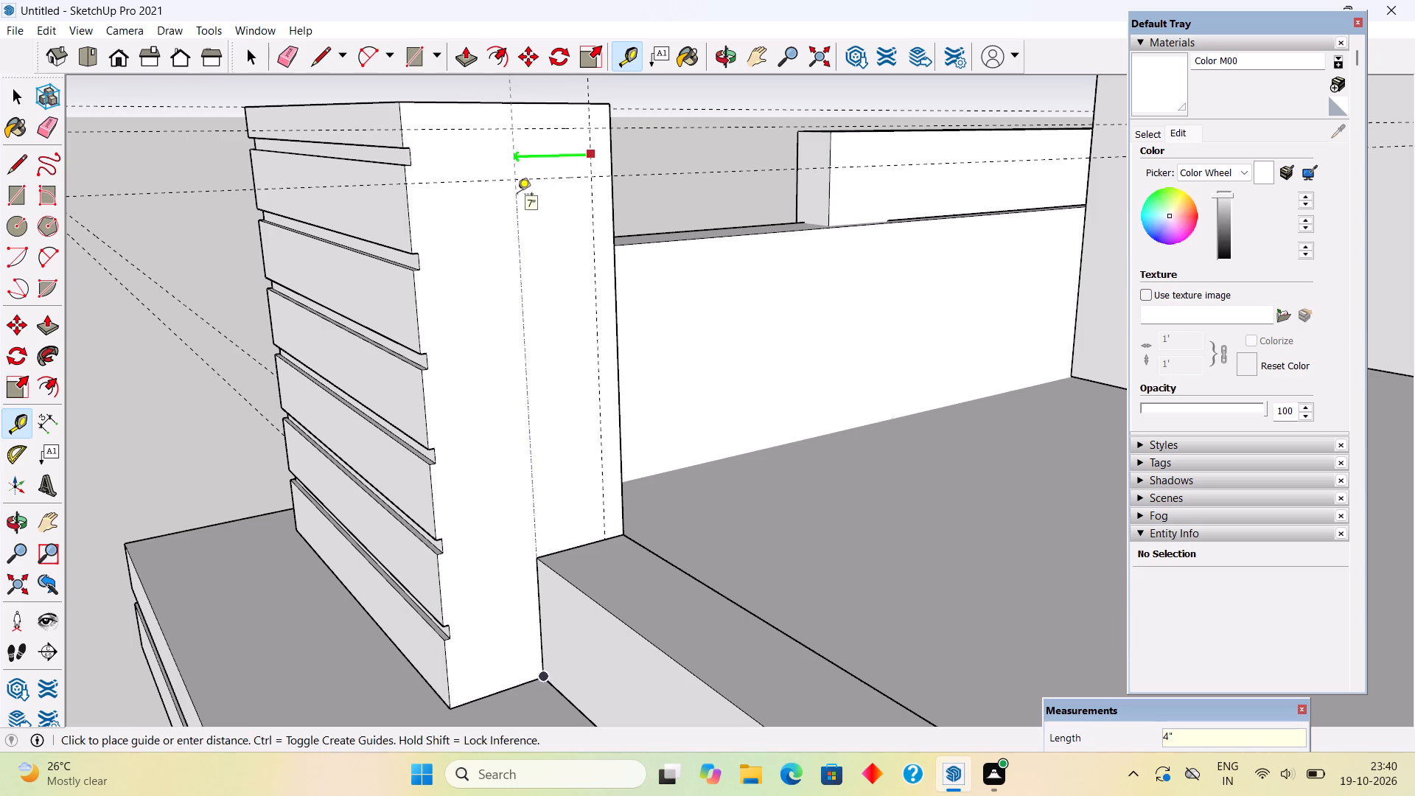
{"action": "key", "text": "Return"}
{"action": "key", "text": "r"}
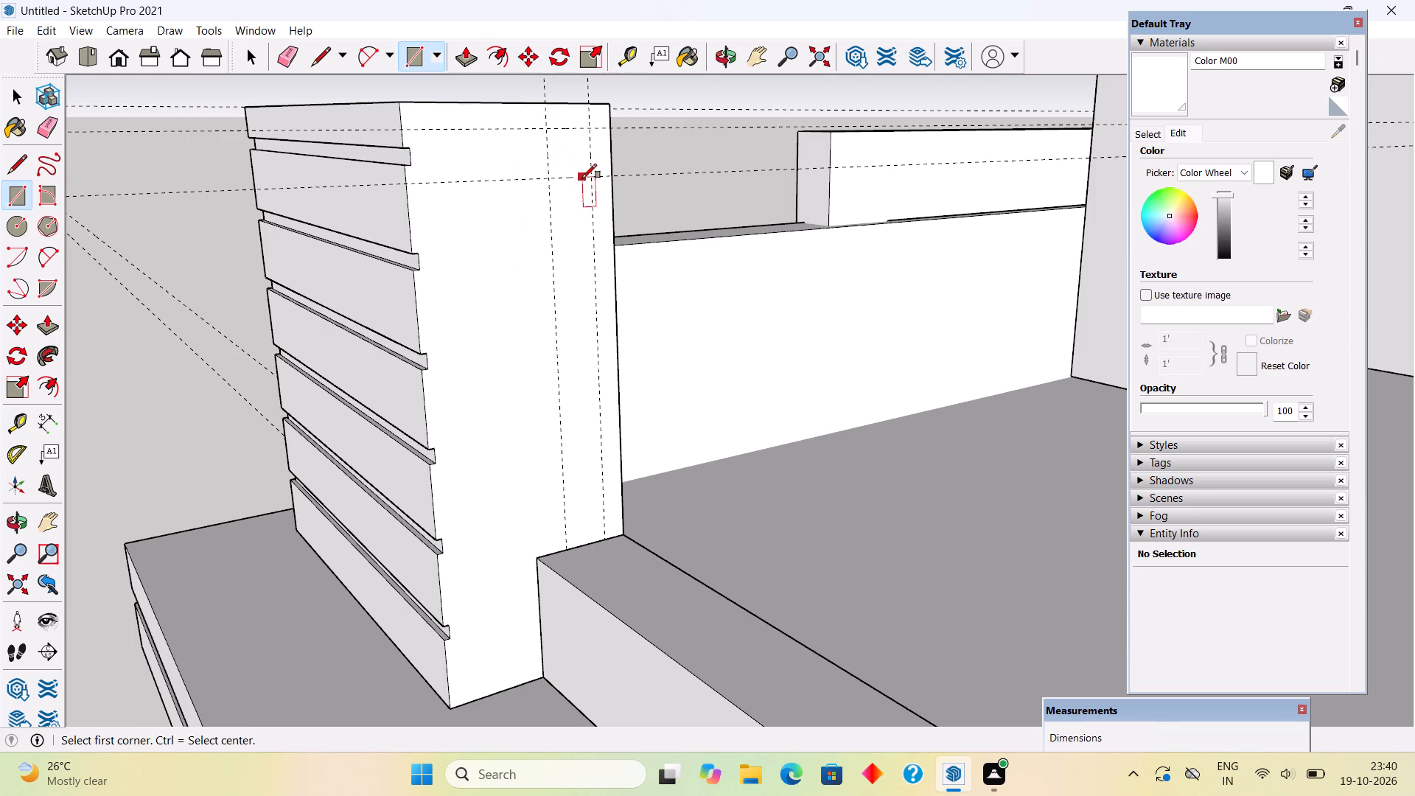
{"action": "key", "text": "t"}
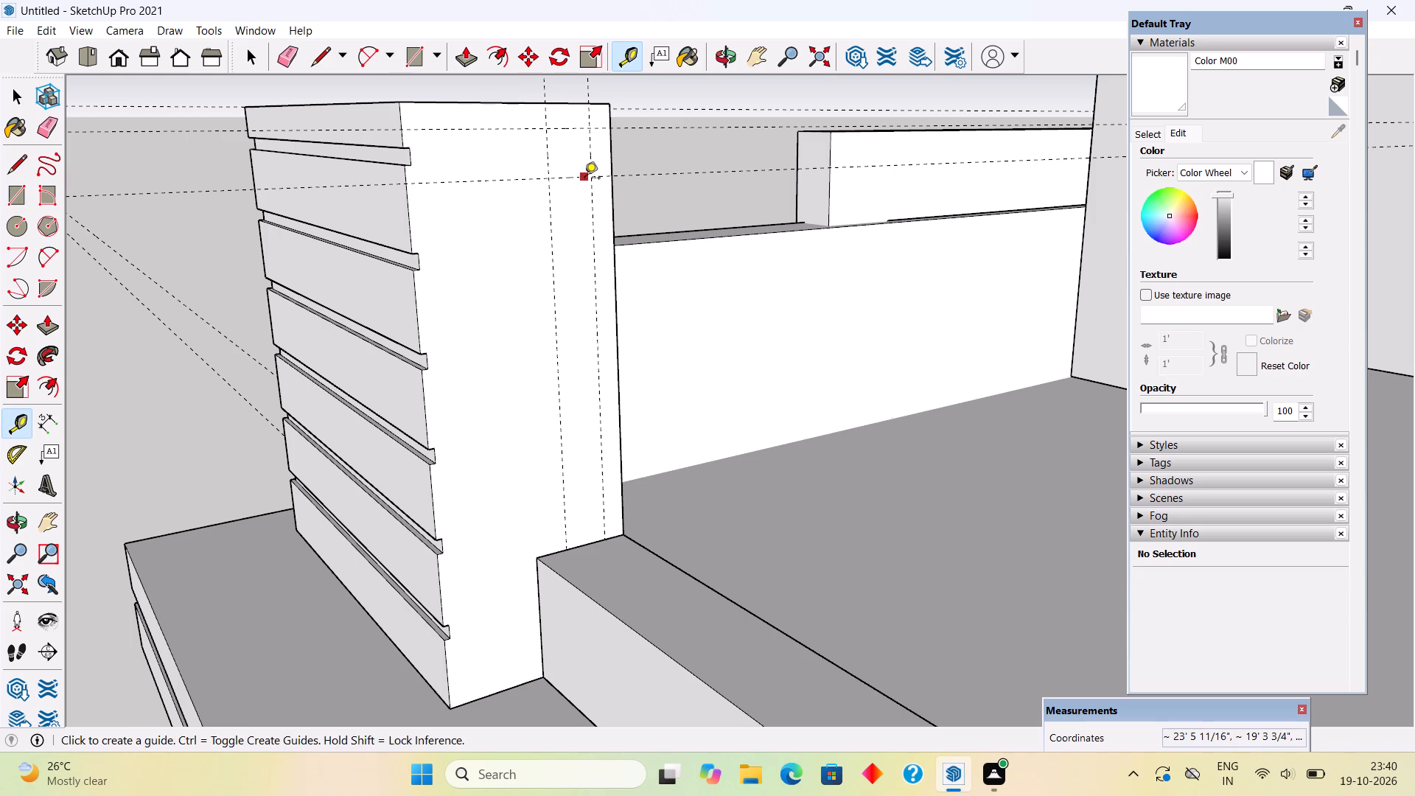
{"action": "key", "text": "space"}
{"action": "key", "text": "t"}
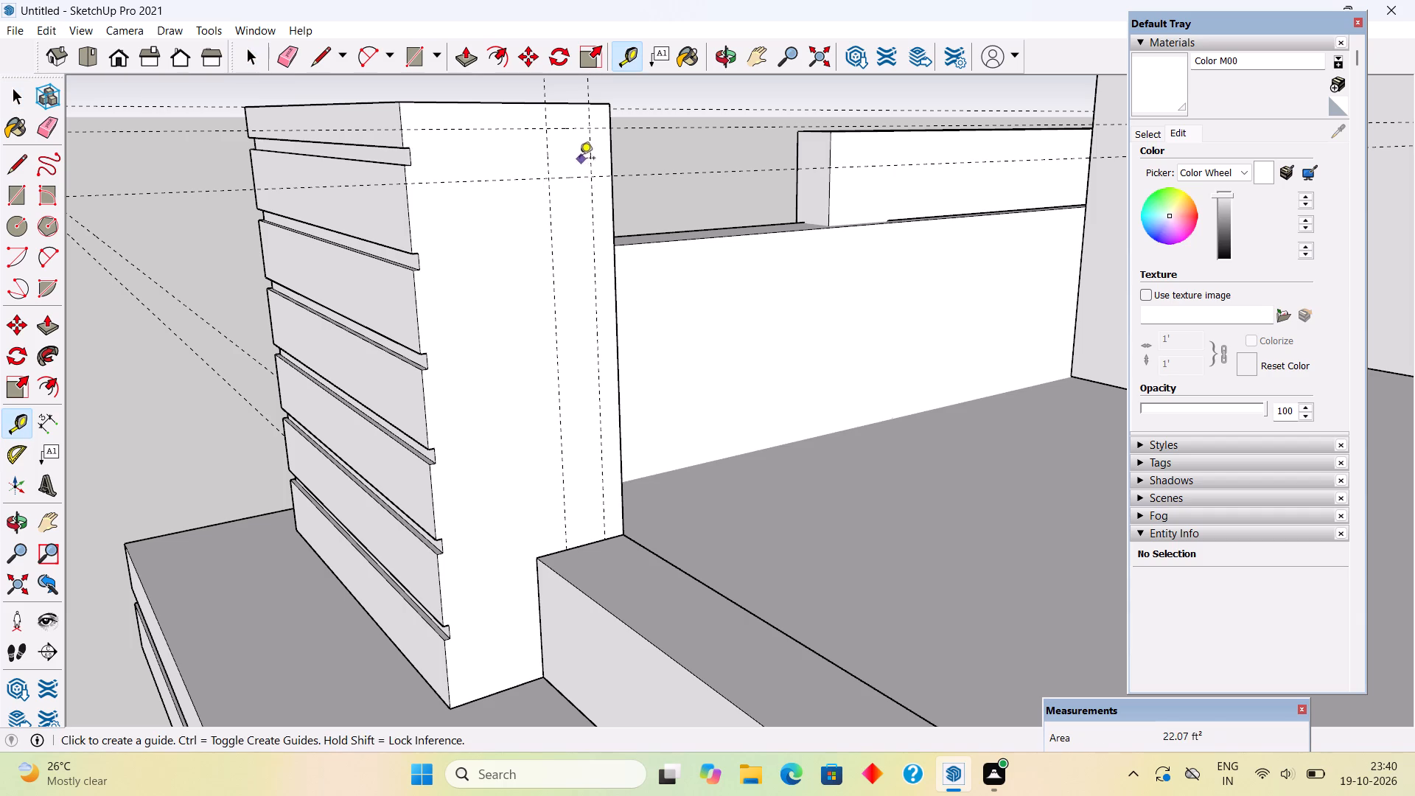
{"action": "left_click", "coordinate": [552, 156]}
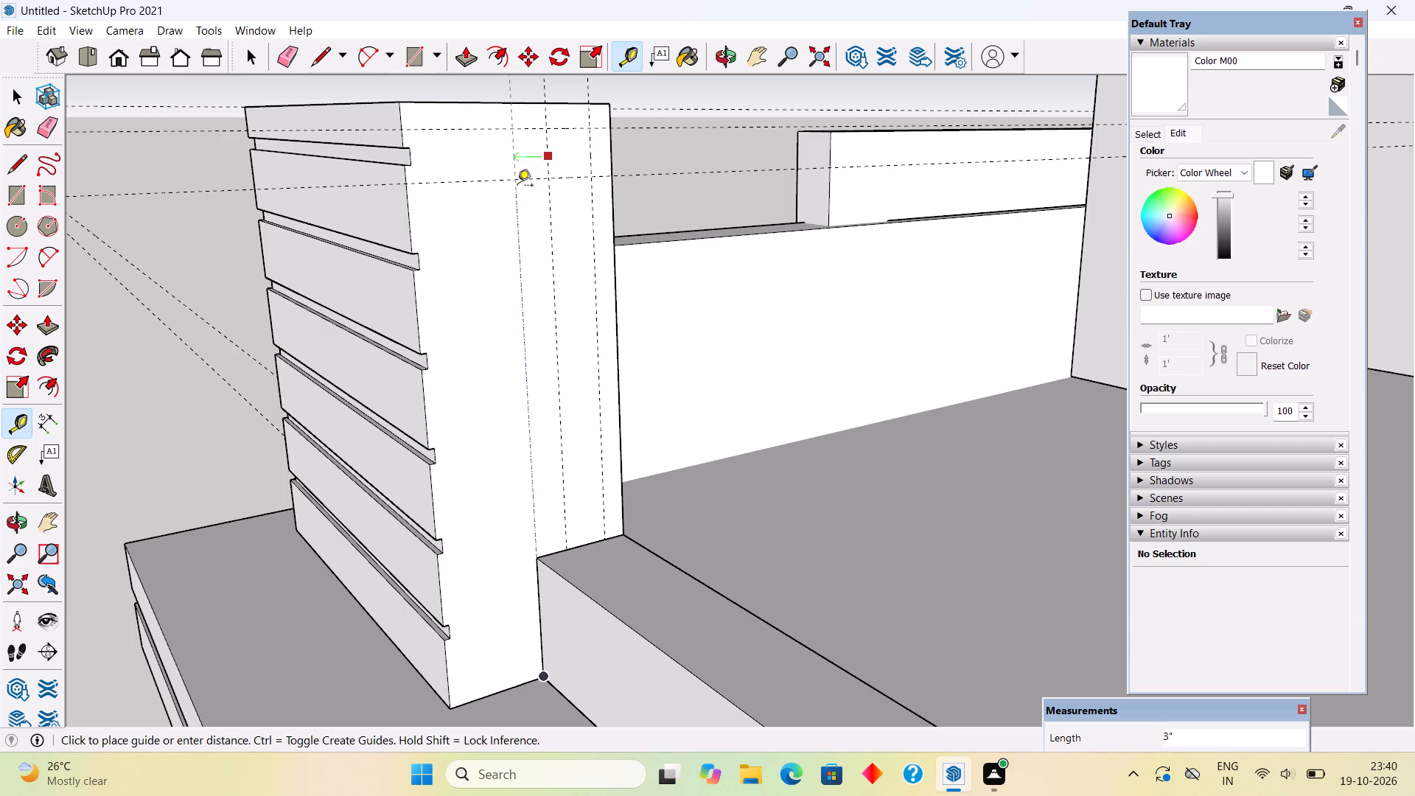
{"action": "type", "text": "2\""}
{"action": "key", "text": "Return"}
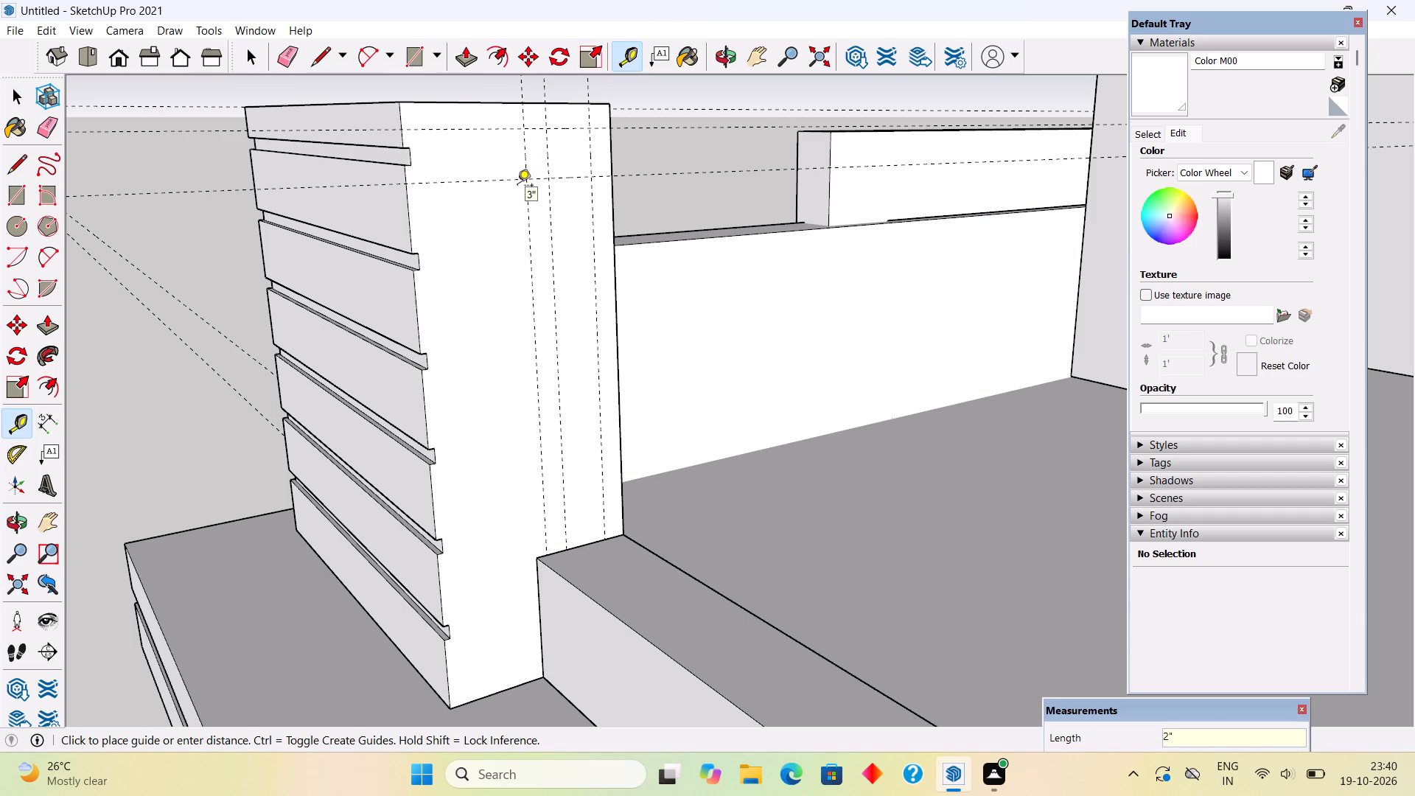
Draw a 6" by 4" rectangle between the guides on the pillar's end face and pull it 12' 3" to the low parapet's end.
{"action": "key", "text": "r"}
{"action": "left_click", "coordinate": [520, 124]}
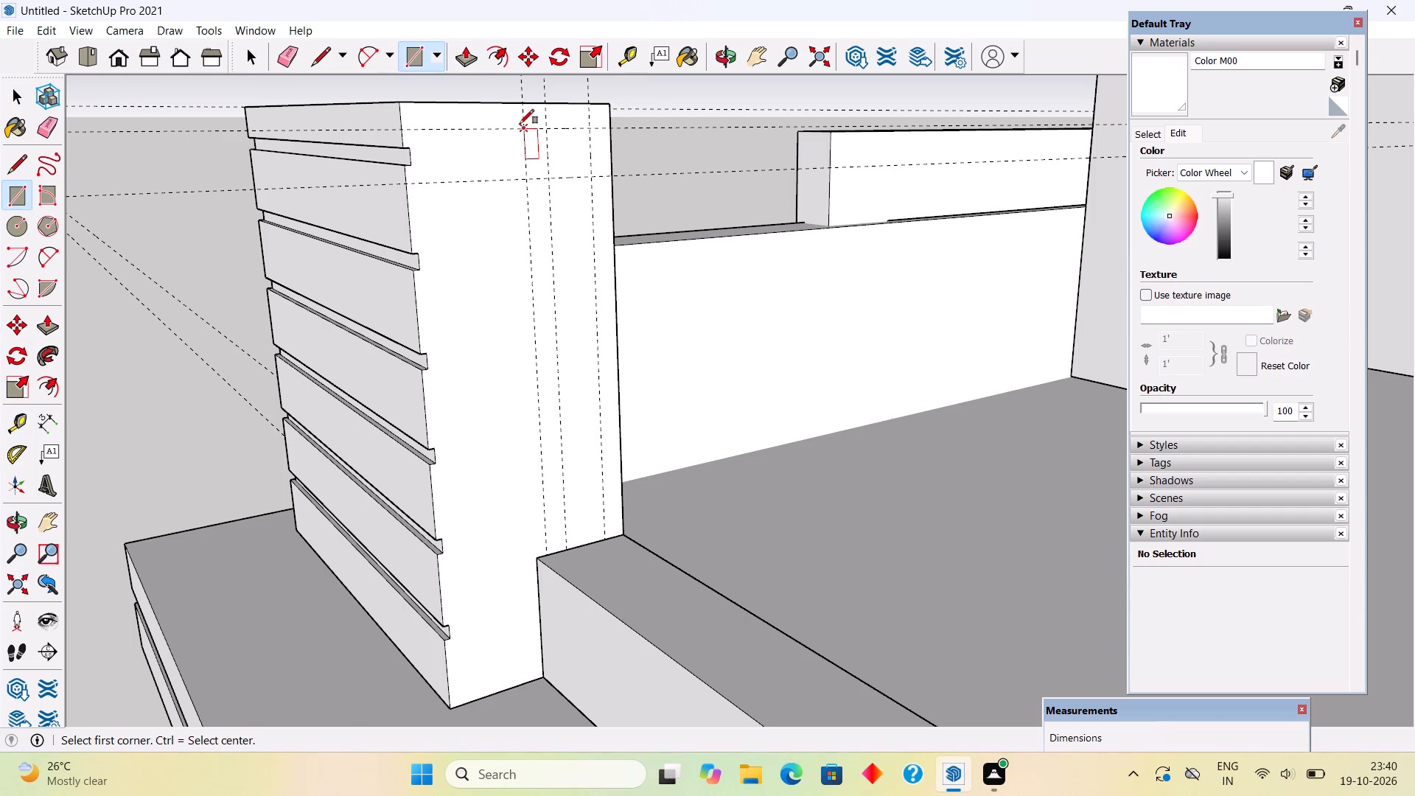
{"action": "left_click", "coordinate": [592, 175]}
{"action": "key", "text": "p"}
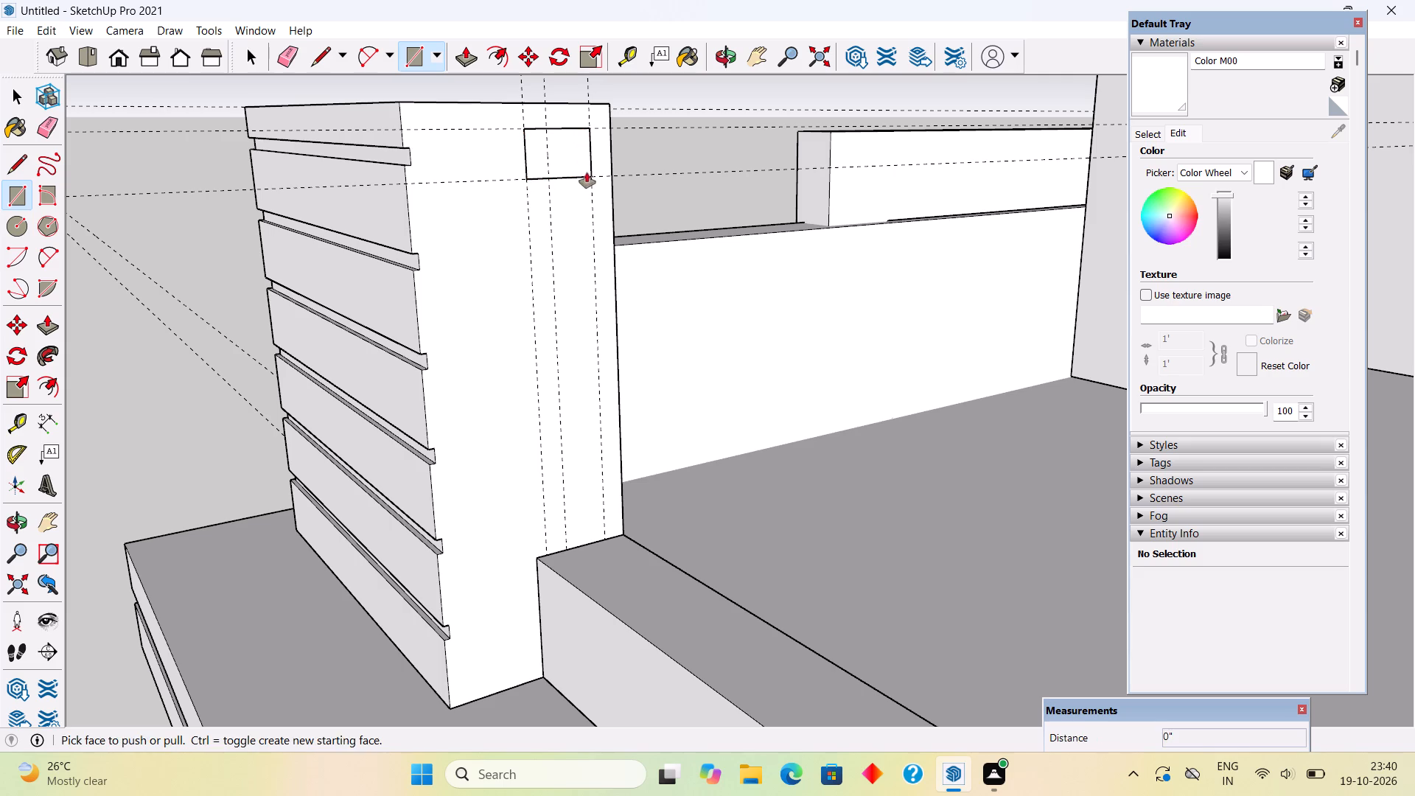
{"action": "left_click", "coordinate": [576, 160]}
{"action": "scroll", "coordinate": [655, 161], "scroll_direction": "down", "scroll_amount": 19}
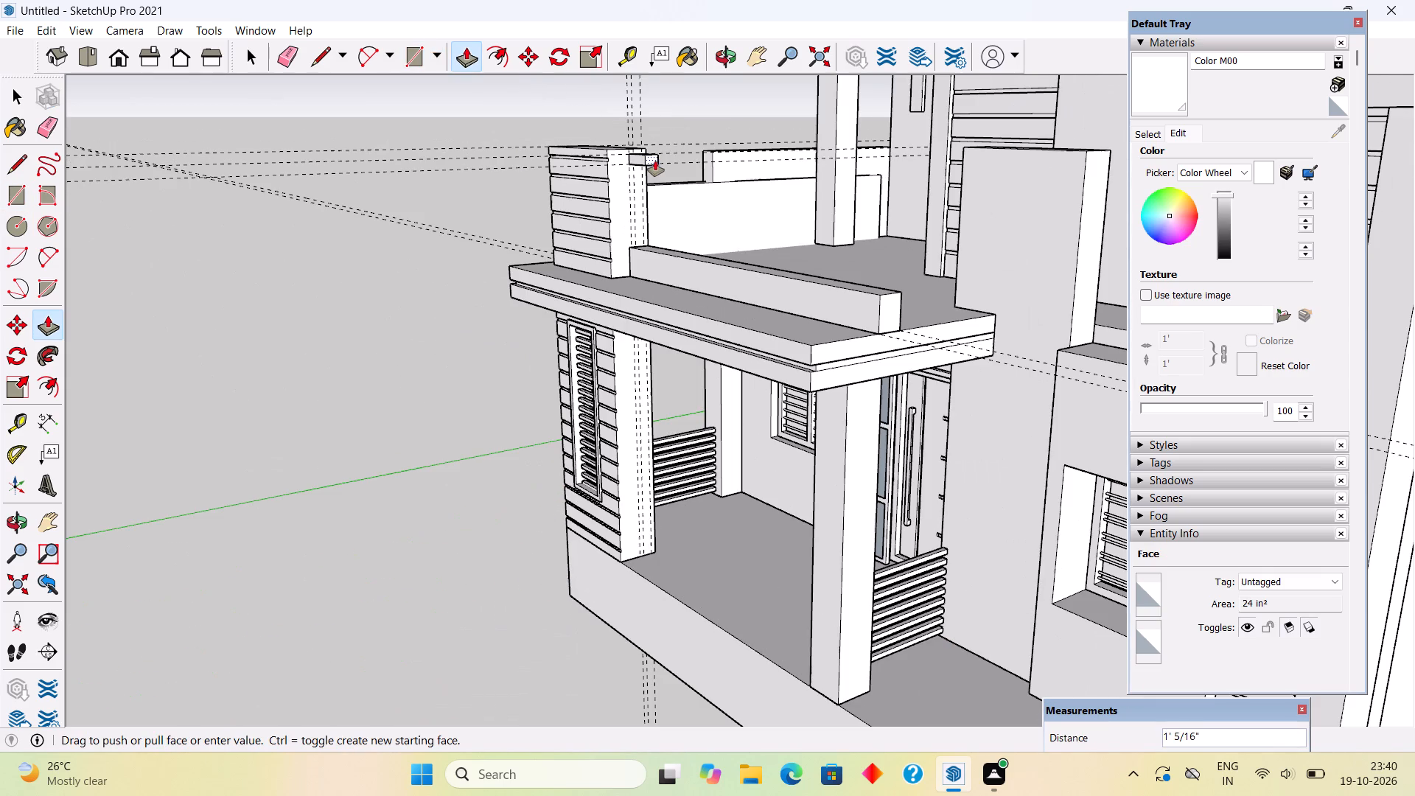
{"action": "left_click", "coordinate": [884, 304]}
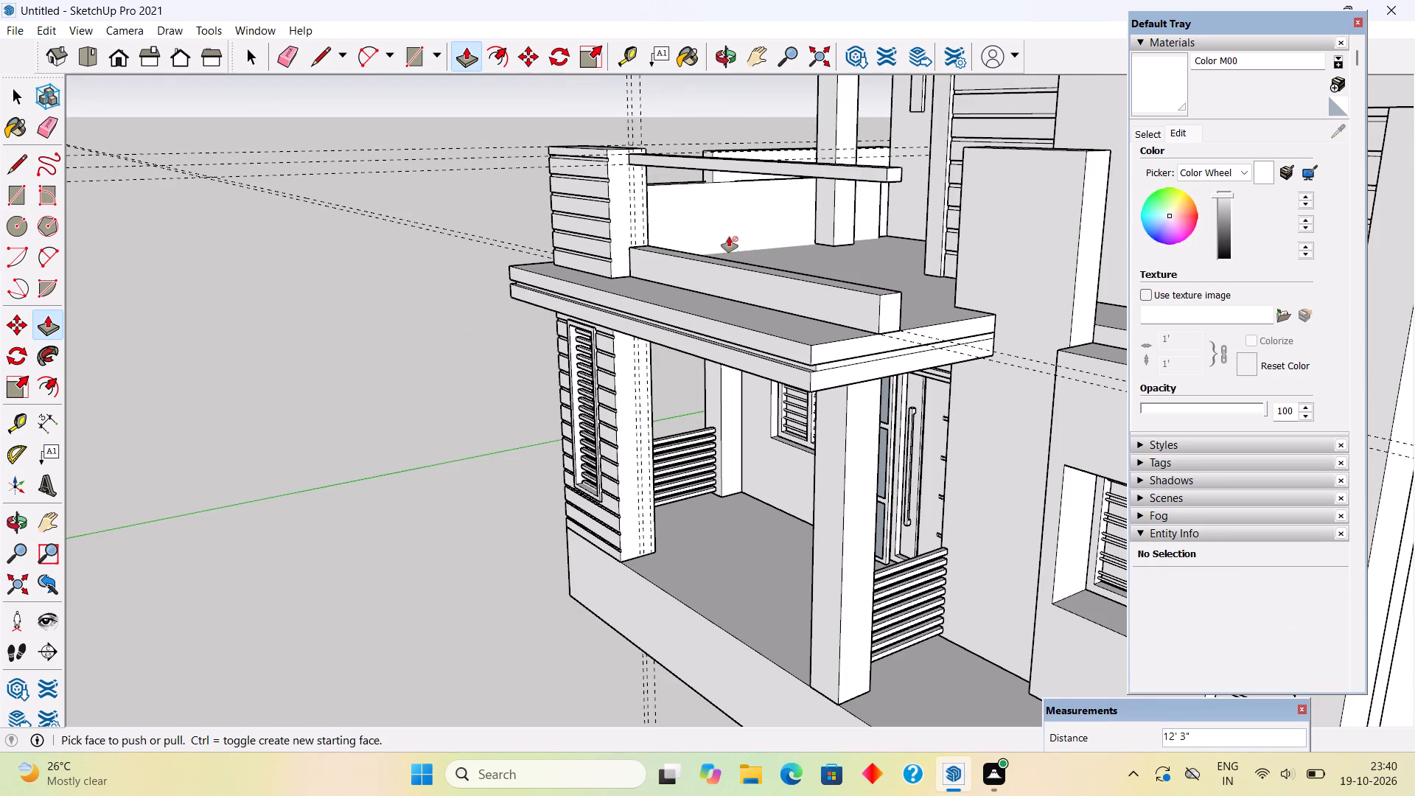
Place a guide 5" from the rail's free end and draw a 4" line along it across the rail's terrace-side face.
{"action": "middle_click_drag", "start_coordinate": [880, 159], "coordinate": [485, 189]}
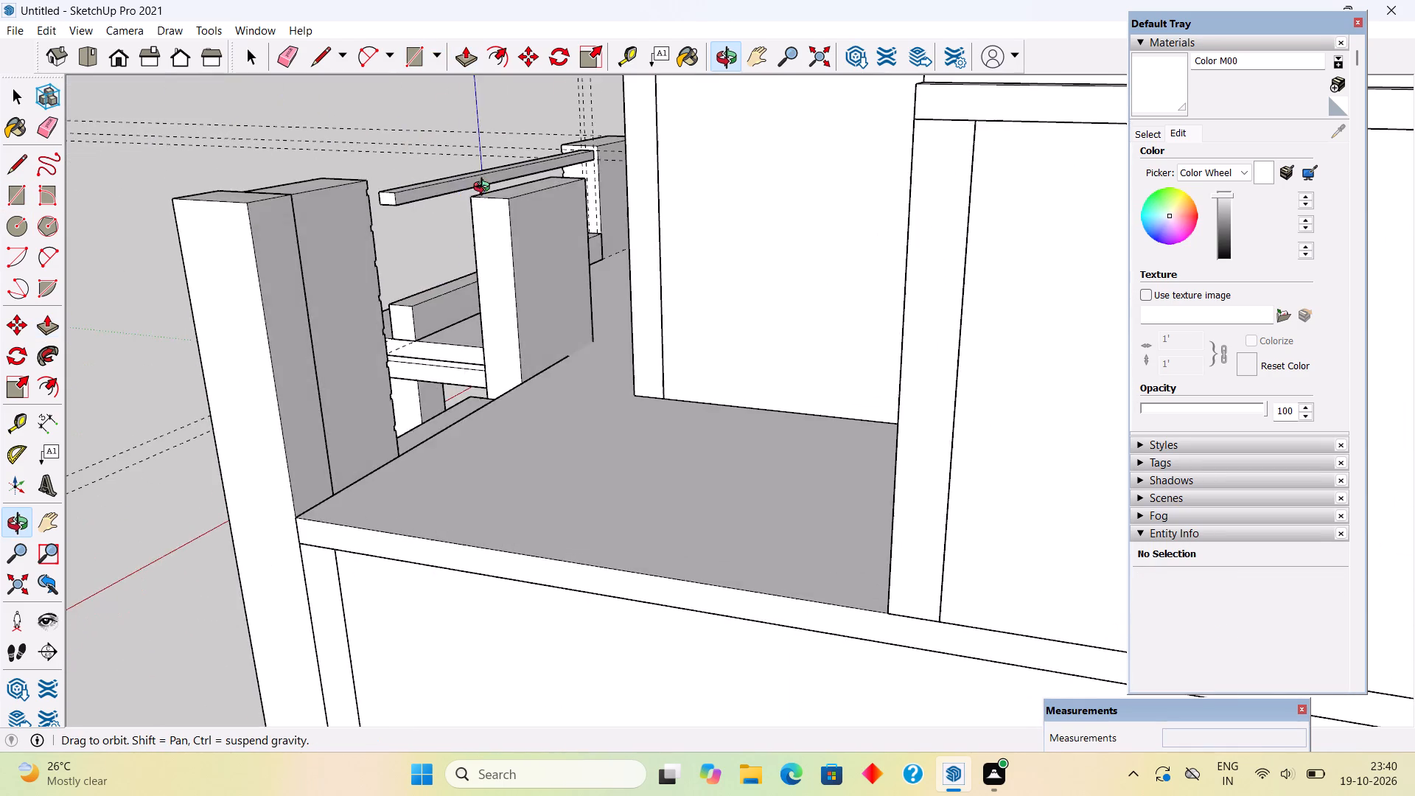
{"action": "middle_click_drag", "start_coordinate": [485, 189], "coordinate": [389, 287]}
{"action": "scroll", "coordinate": [327, 276], "scroll_direction": "up", "scroll_amount": 10}
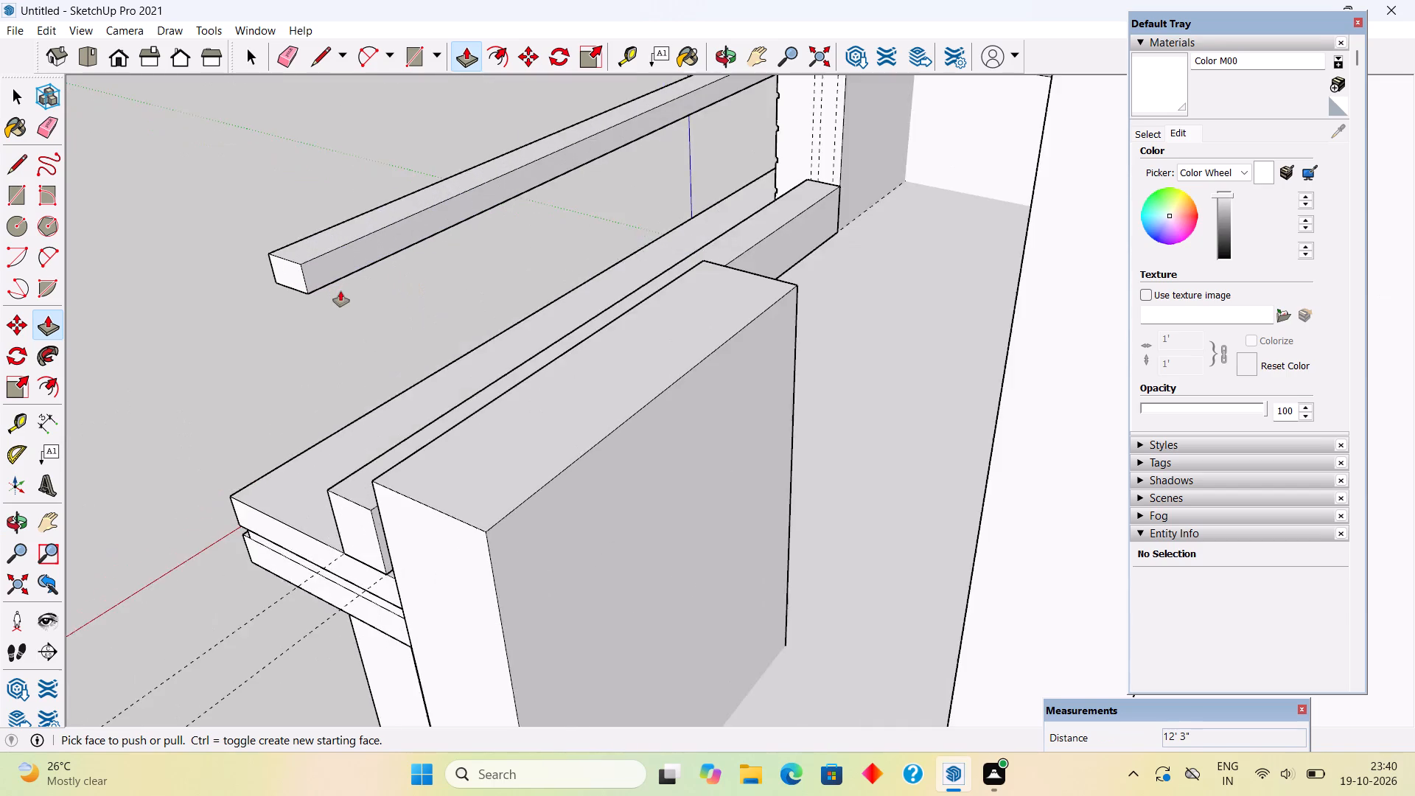
{"action": "scroll", "coordinate": [345, 290], "scroll_direction": "up", "scroll_amount": 4}
{"action": "key", "text": "t"}
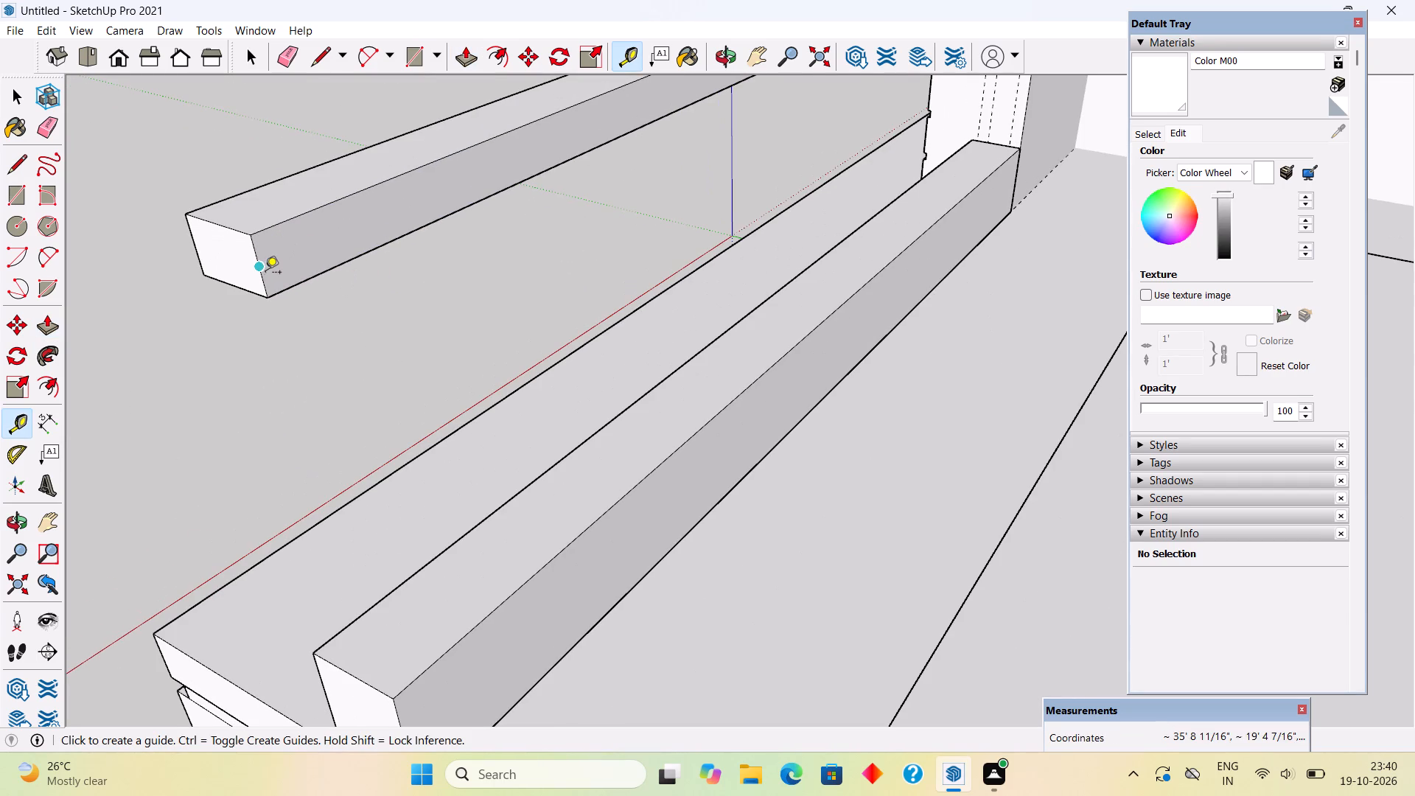
{"action": "left_click", "coordinate": [264, 275]}
{"action": "type", "text": "5\""}
{"action": "key", "text": "Return"}
{"action": "key", "text": "l"}
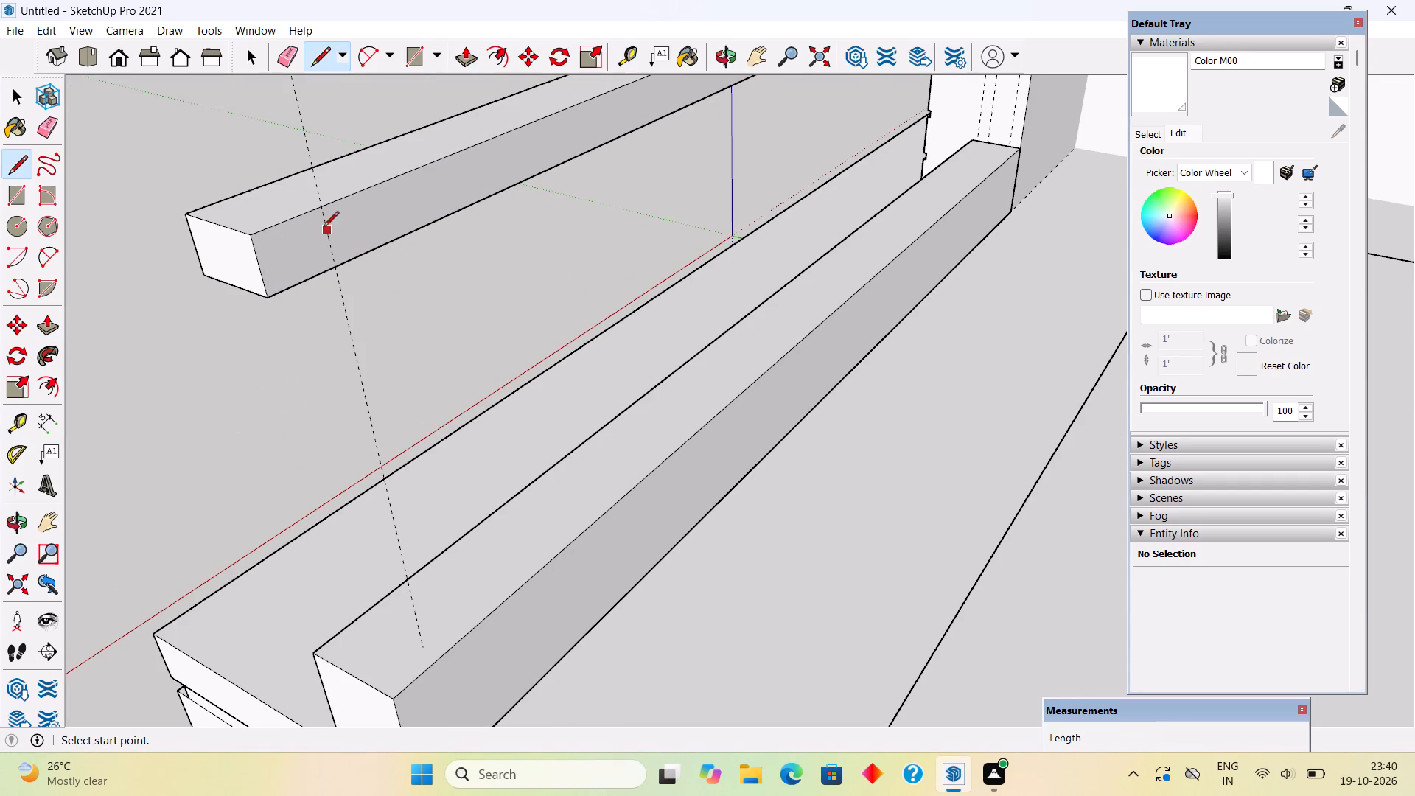
{"action": "left_click", "coordinate": [321, 212]}
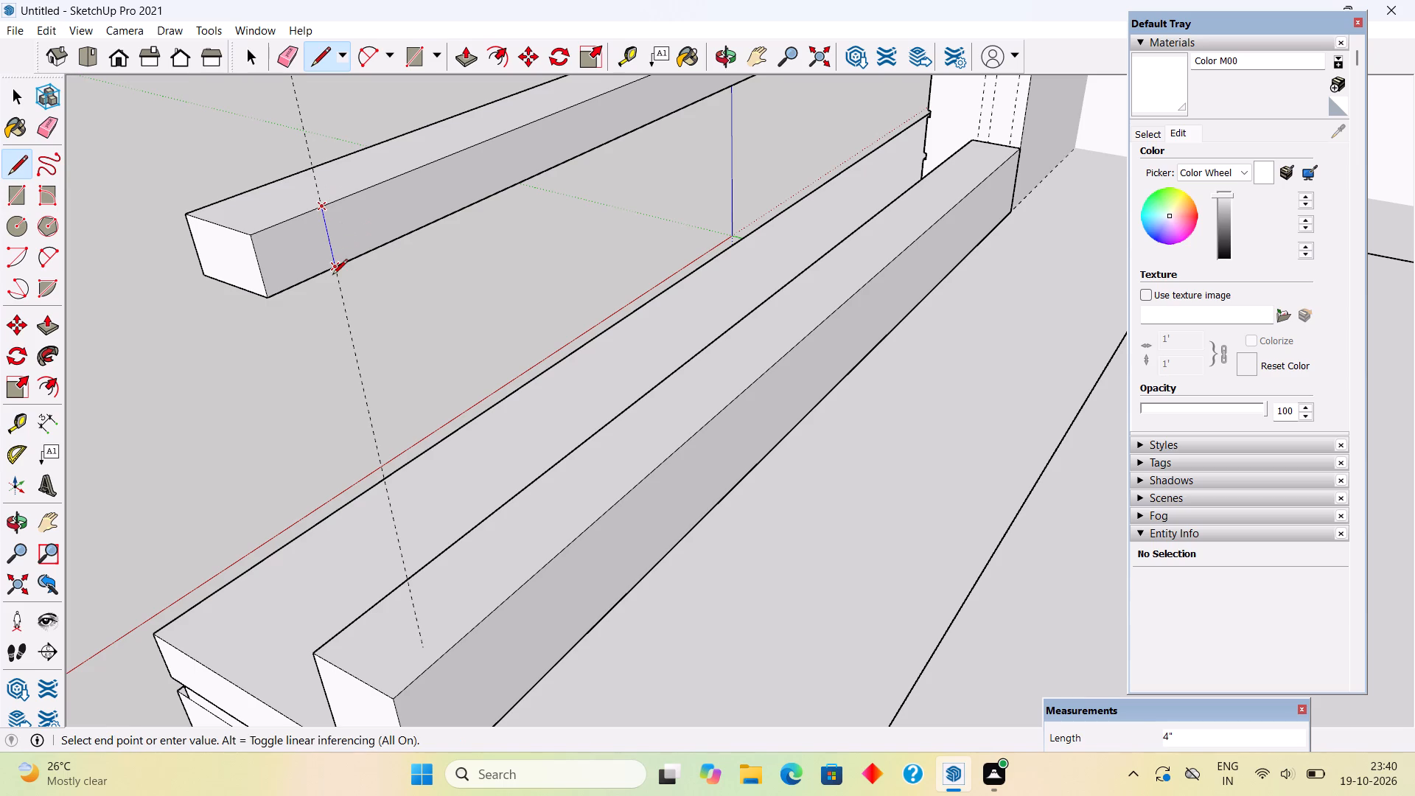
{"action": "left_click", "coordinate": [332, 276]}
Pull the marked 5" end section about 3' 11" sideways to meet the tall terrace wall, turning the rail's corner.
{"action": "key", "text": "p"}
{"action": "left_click", "coordinate": [301, 256]}
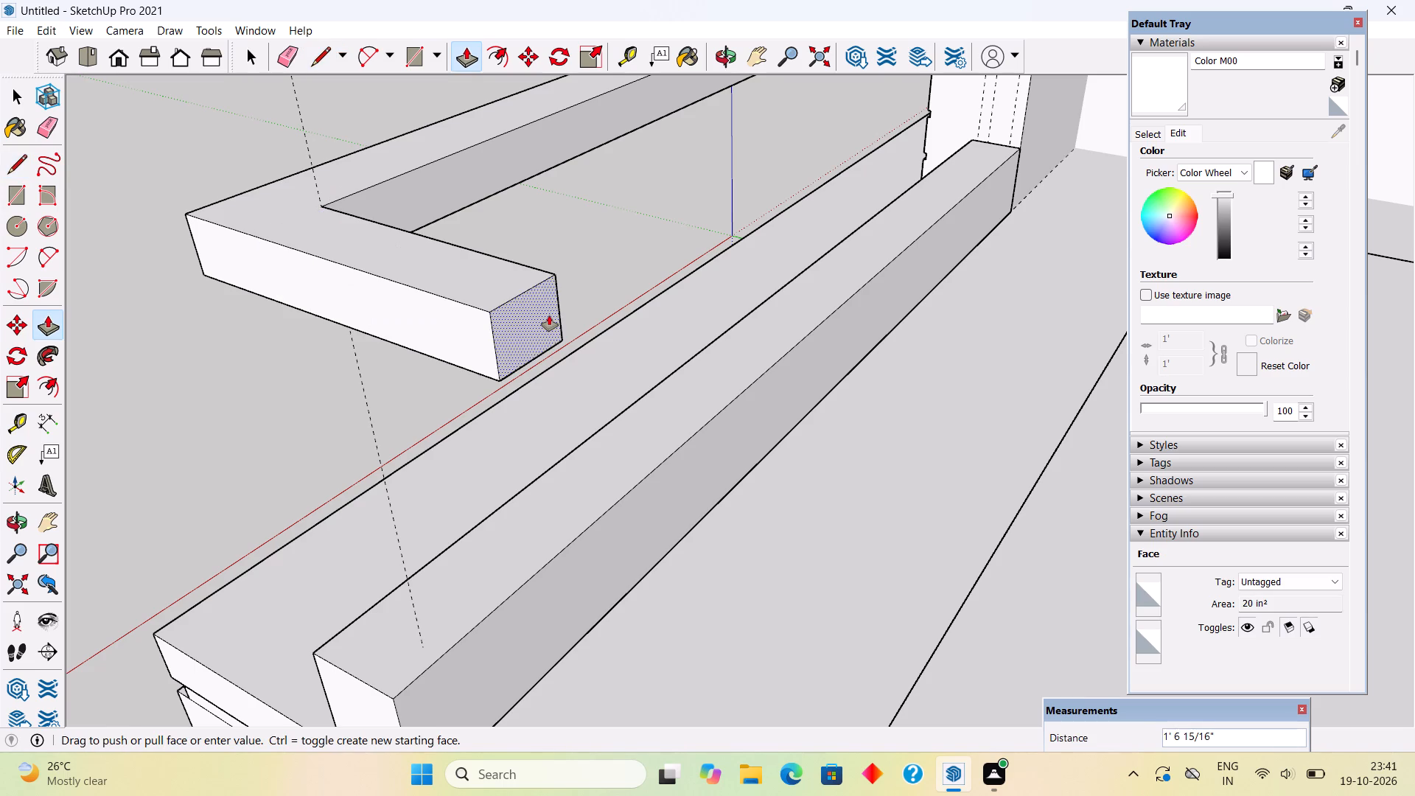
{"action": "scroll", "coordinate": [549, 315], "scroll_direction": "down", "scroll_amount": 14}
{"action": "middle_click_drag", "start_coordinate": [553, 324], "coordinate": [562, 332]}
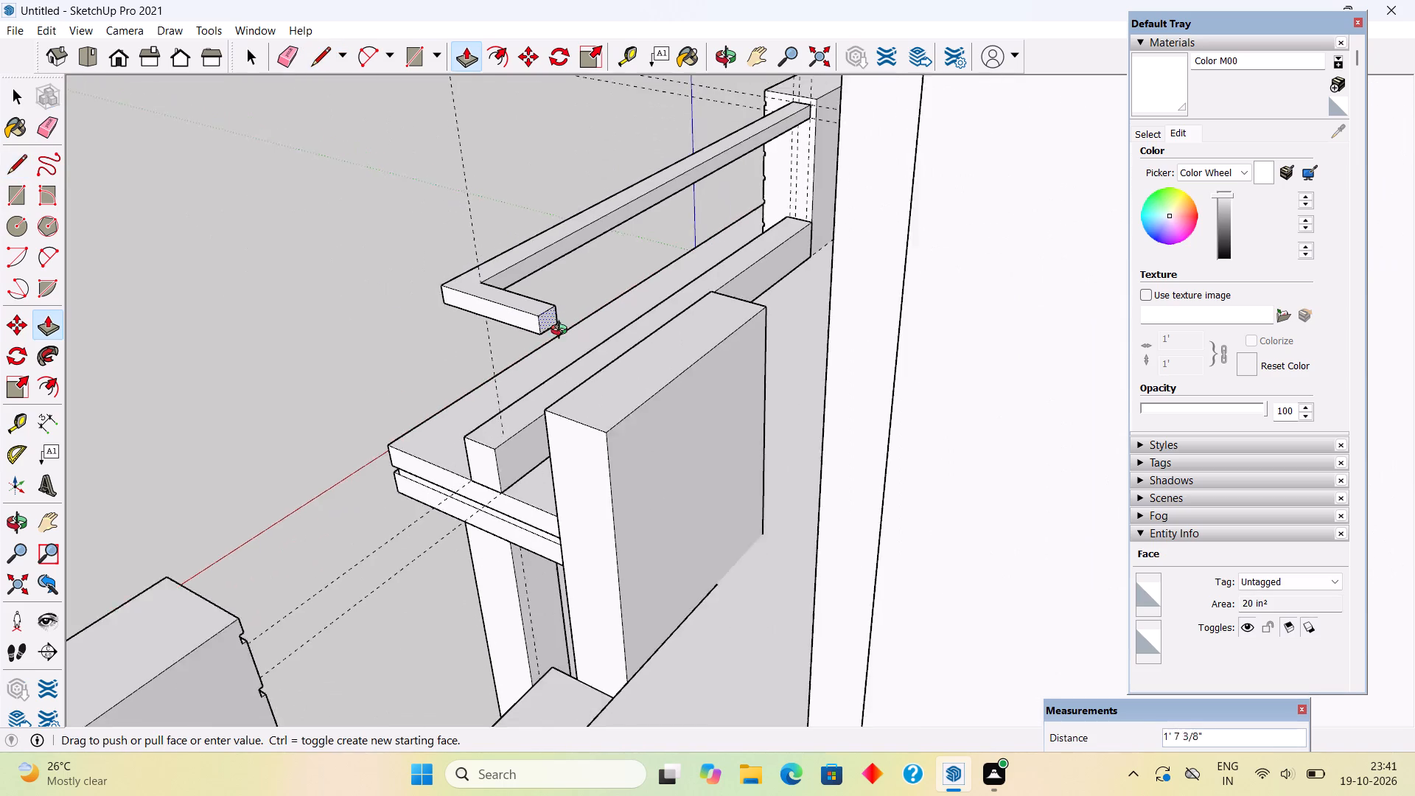
{"action": "middle_click_drag", "start_coordinate": [562, 332], "coordinate": [867, 332]}
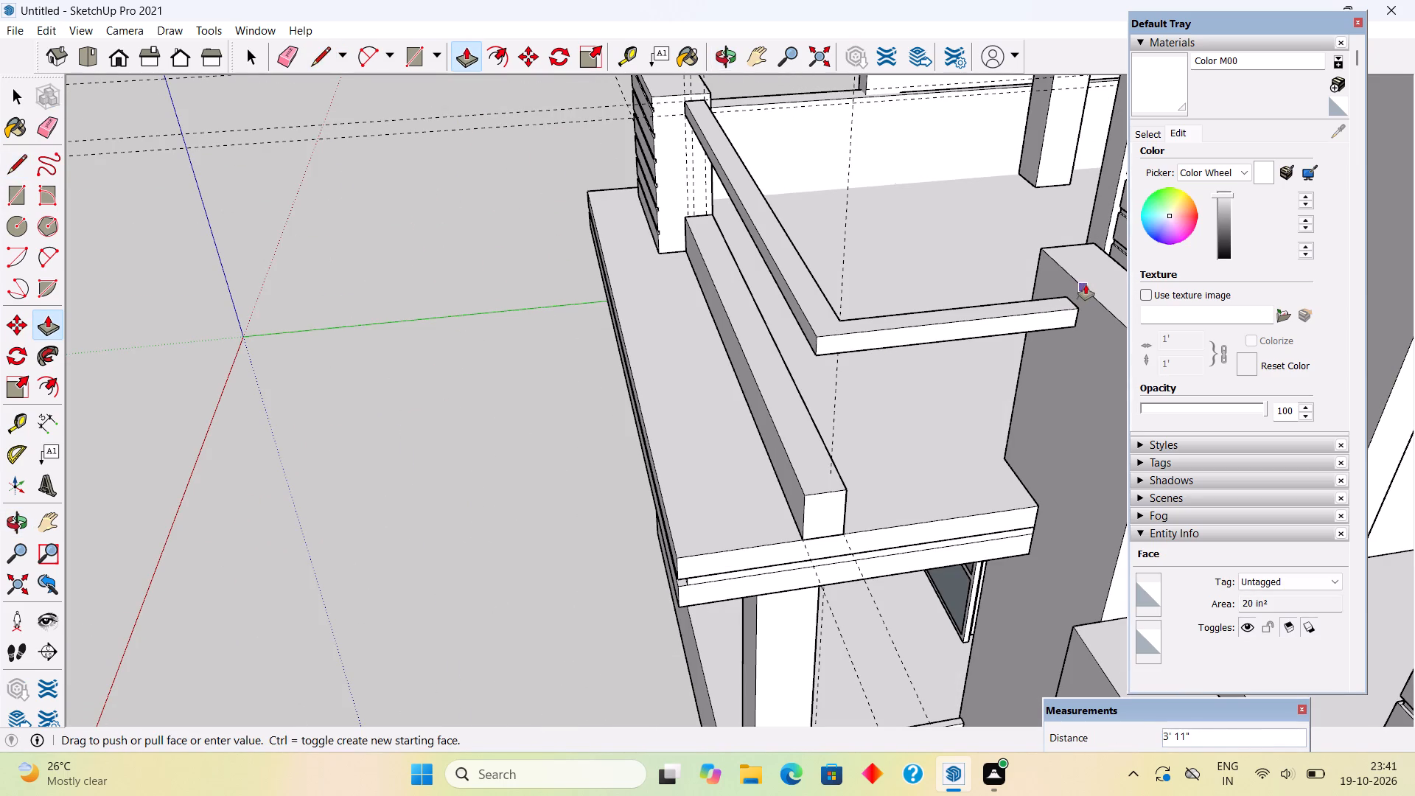
{"action": "left_click", "coordinate": [1087, 284]}
{"action": "key", "text": "space"}
Group all the connected geometry of the L-shaped rail above the porch roof parapet.
{"action": "scroll", "coordinate": [834, 391], "scroll_direction": "down", "scroll_amount": 6}
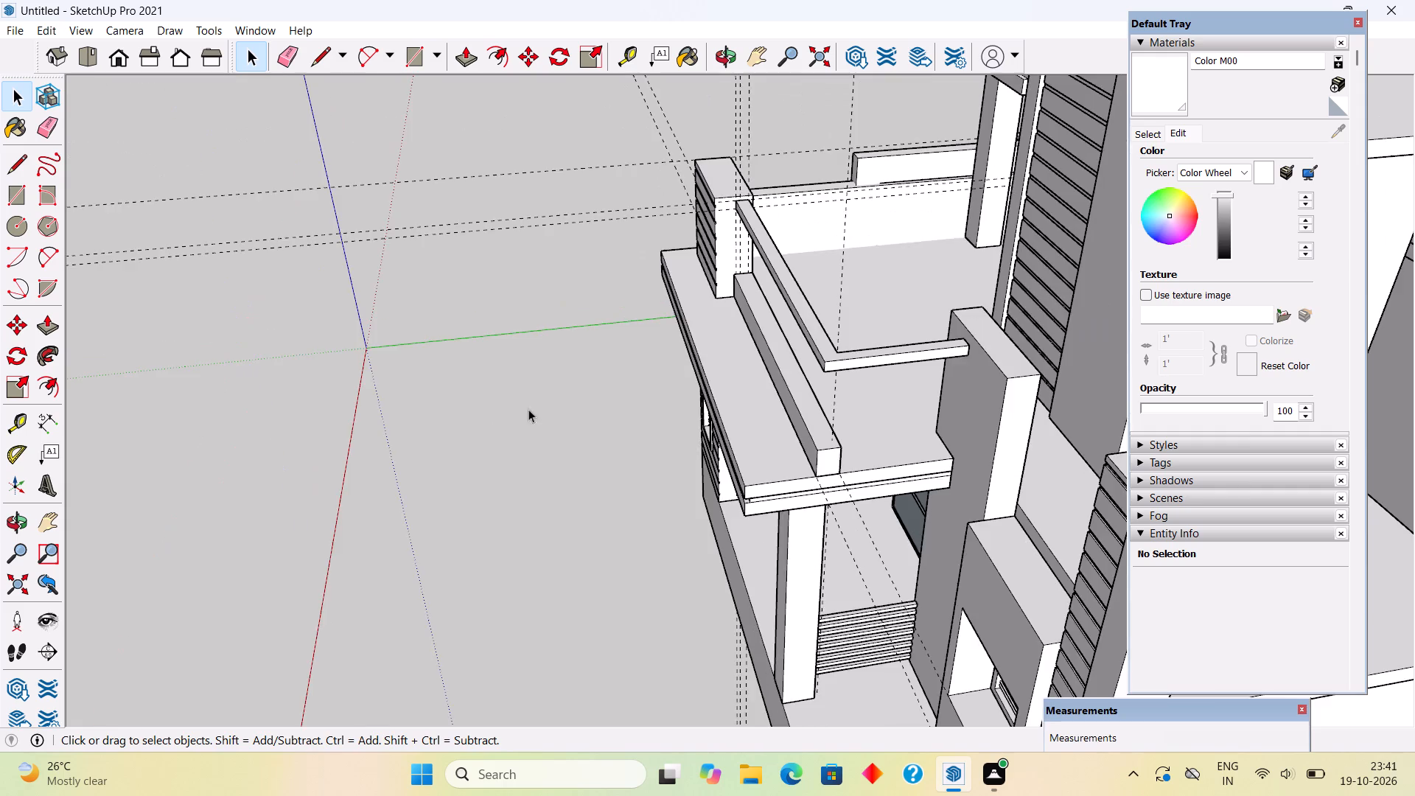
{"action": "middle_click_drag", "start_coordinate": [555, 402], "coordinate": [919, 384]}
{"action": "scroll", "coordinate": [950, 359], "scroll_direction": "down", "scroll_amount": 6}
{"action": "middle_click_drag", "start_coordinate": [1059, 335], "coordinate": [1068, 214]}
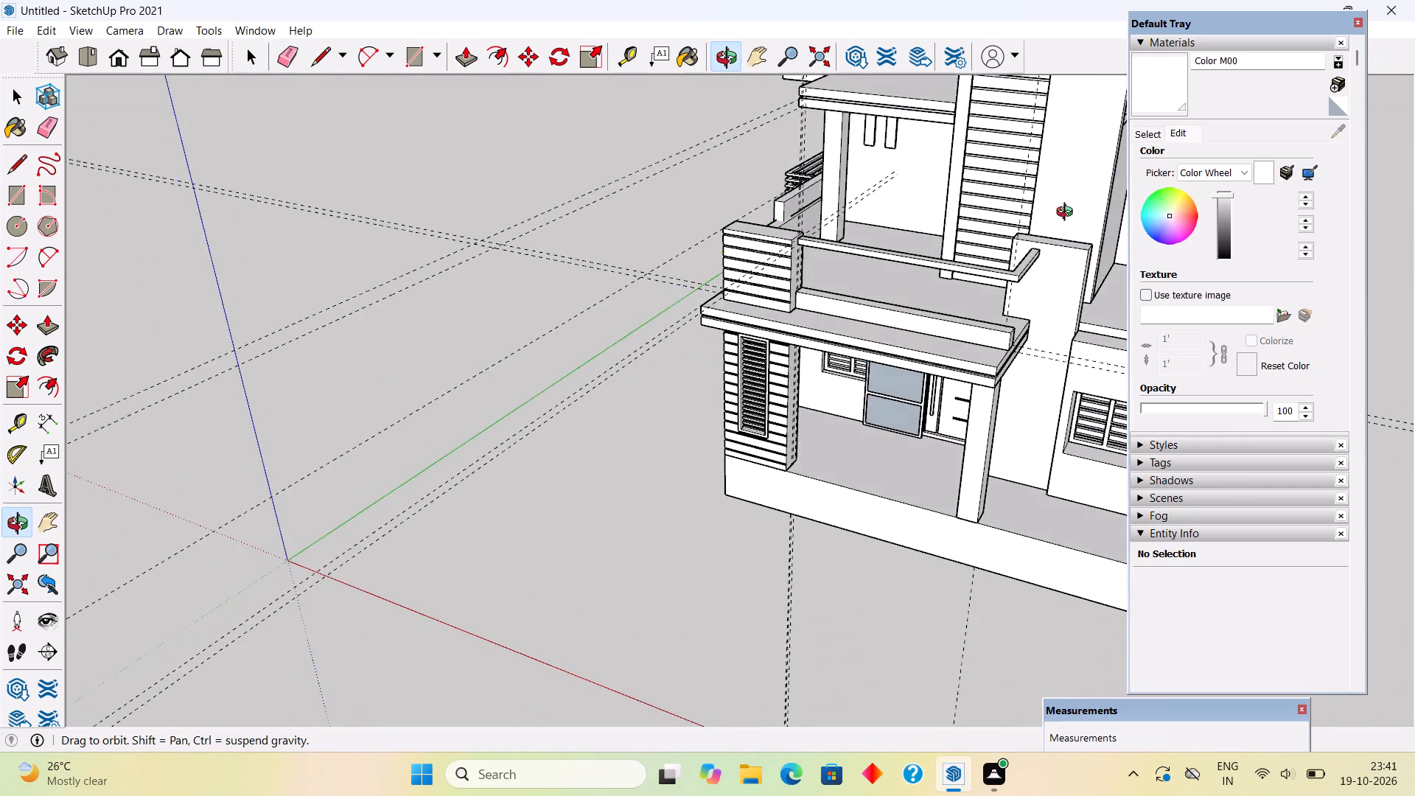
{"action": "middle_click_drag", "start_coordinate": [1068, 214], "coordinate": [1091, 126]}
{"action": "scroll", "coordinate": [976, 153], "scroll_direction": "up", "scroll_amount": 9}
{"action": "triple_click", "coordinate": [963, 206]}
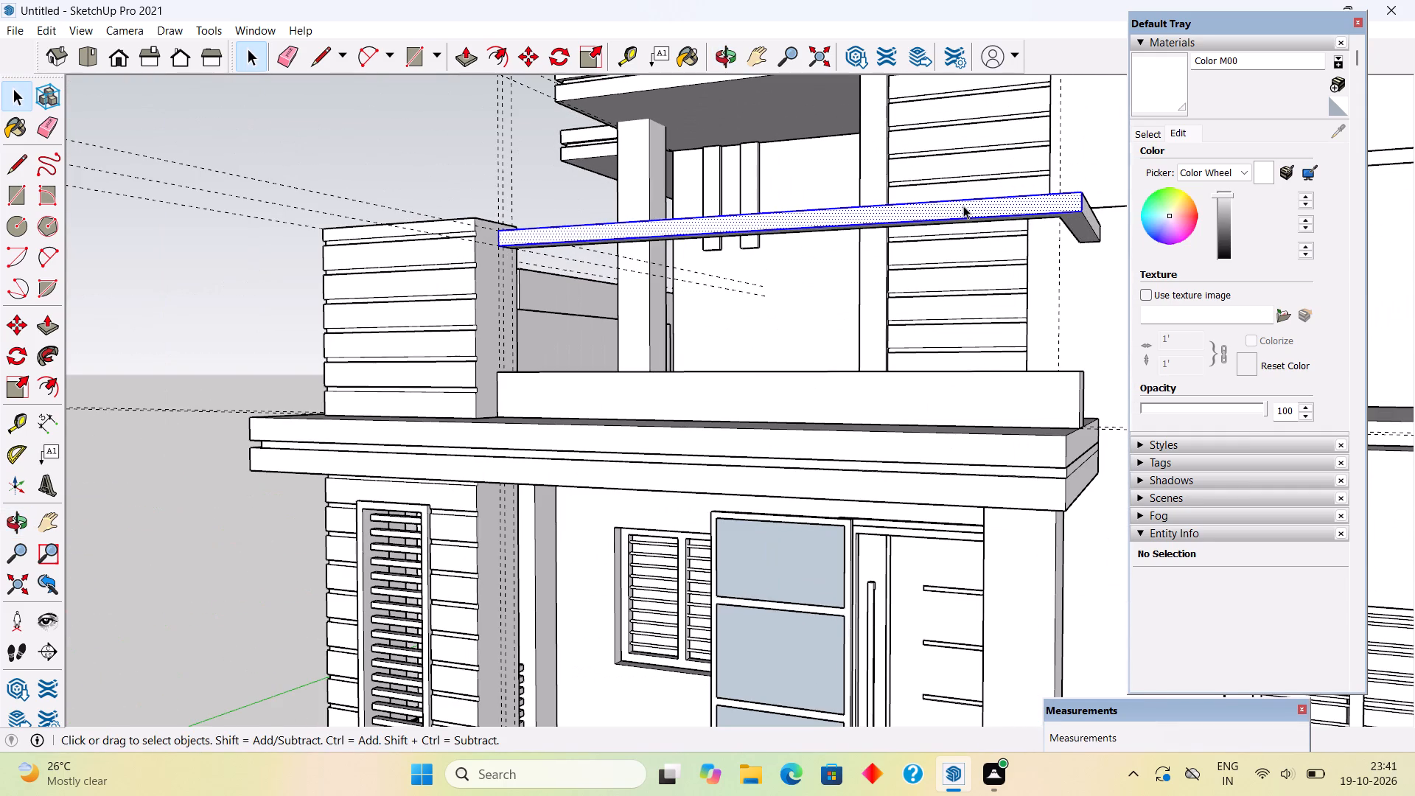
{"action": "right_click", "coordinate": [963, 206]}
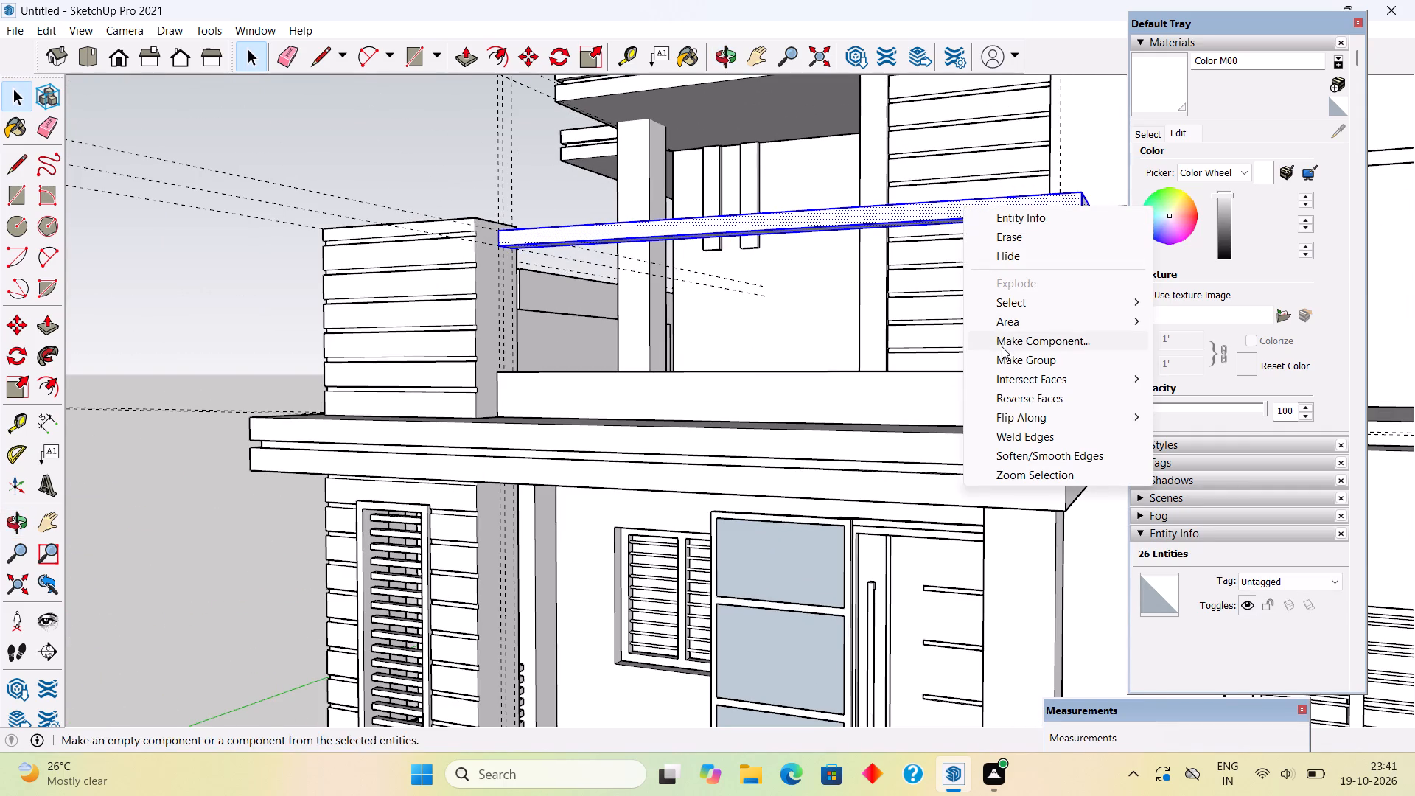
{"action": "left_click", "coordinate": [1004, 352]}
{"action": "left_click", "coordinate": [459, 96]}
Move the grouped rail straight down along the pillar's end face, using its lower corner at the pillar as the base point.
{"action": "middle_click_drag", "start_coordinate": [511, 230], "coordinate": [548, 251]}
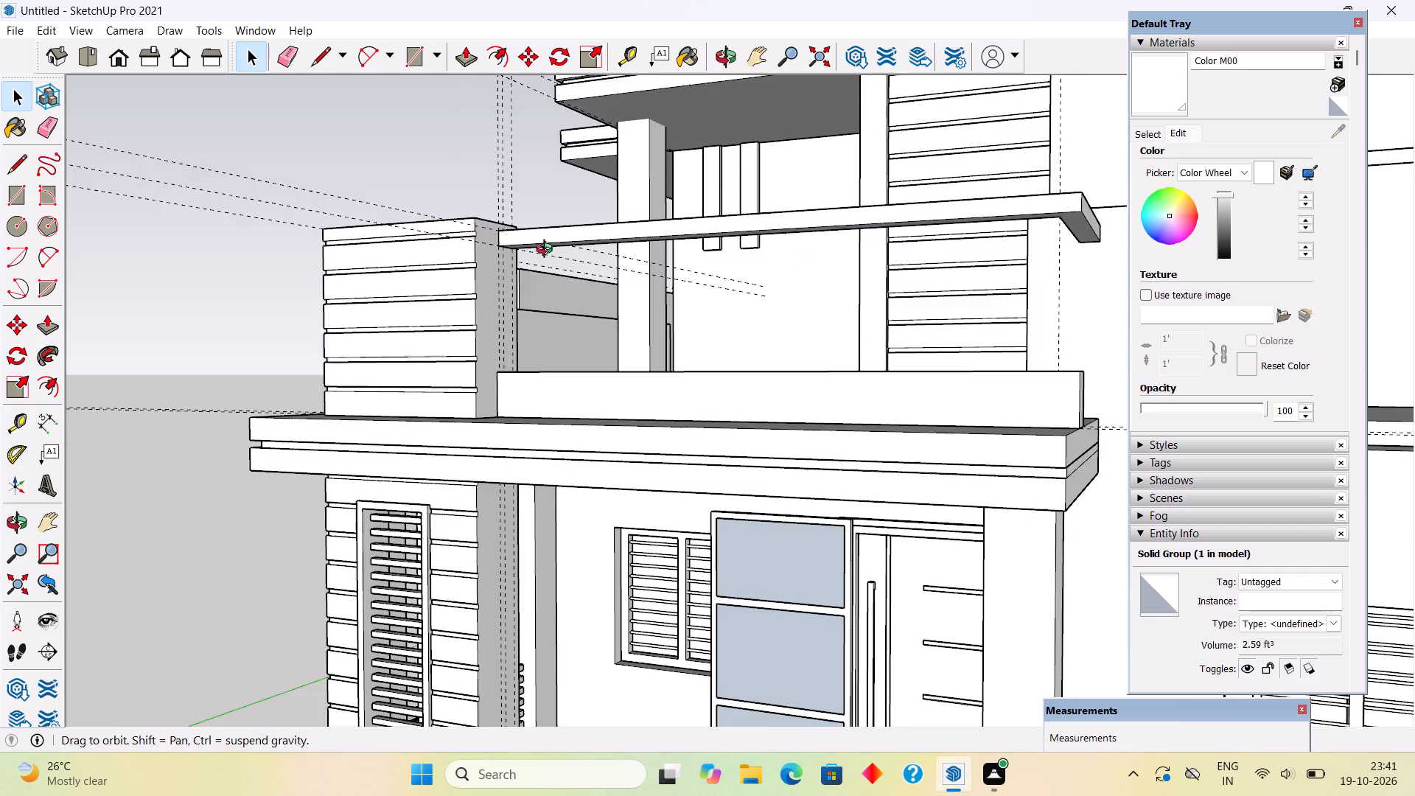
{"action": "middle_click_drag", "start_coordinate": [548, 251], "coordinate": [607, 281]}
{"action": "scroll", "coordinate": [568, 293], "scroll_direction": "up", "scroll_amount": 6}
{"action": "scroll", "coordinate": [602, 365], "scroll_direction": "up", "scroll_amount": 5}
{"action": "left_click", "coordinate": [609, 182]}
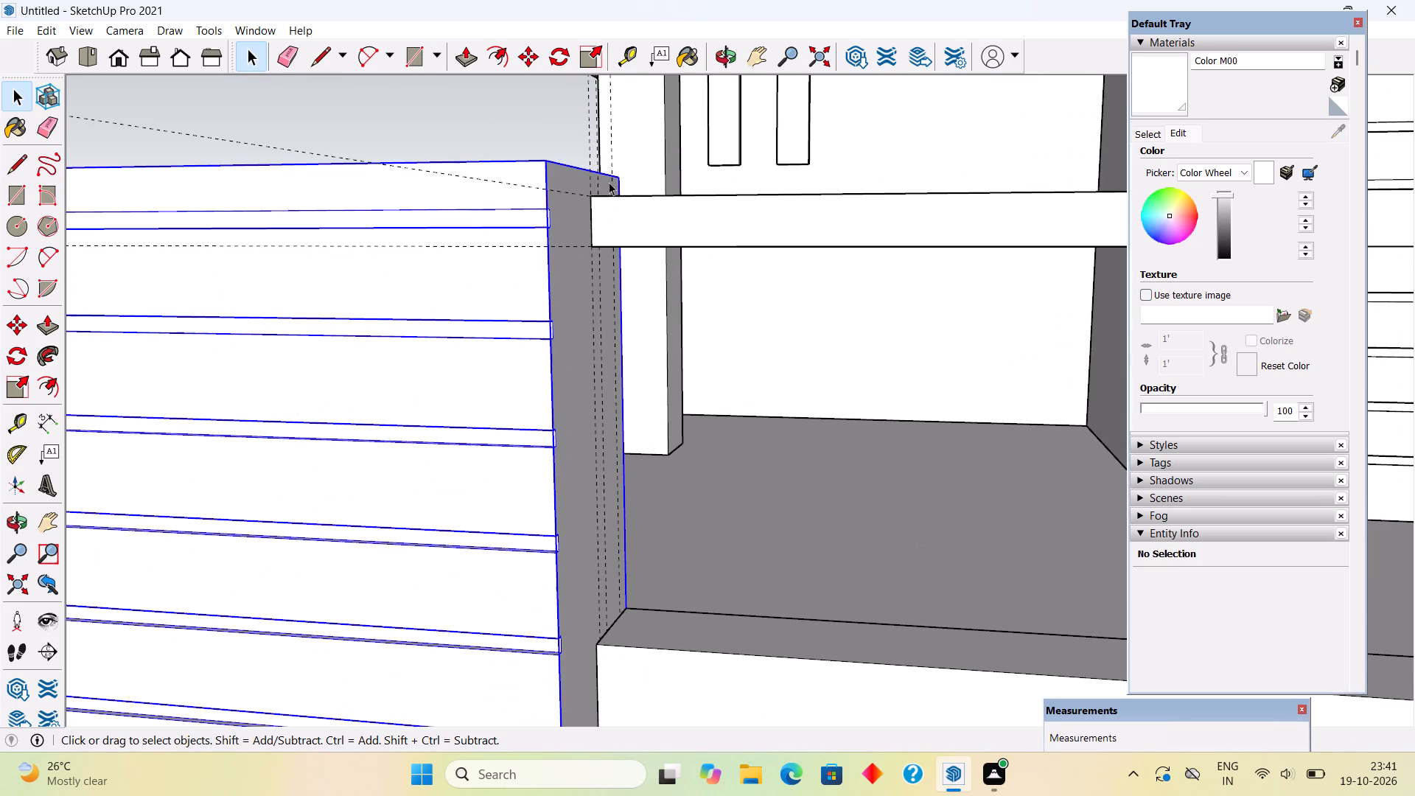
{"action": "left_click", "coordinate": [648, 232]}
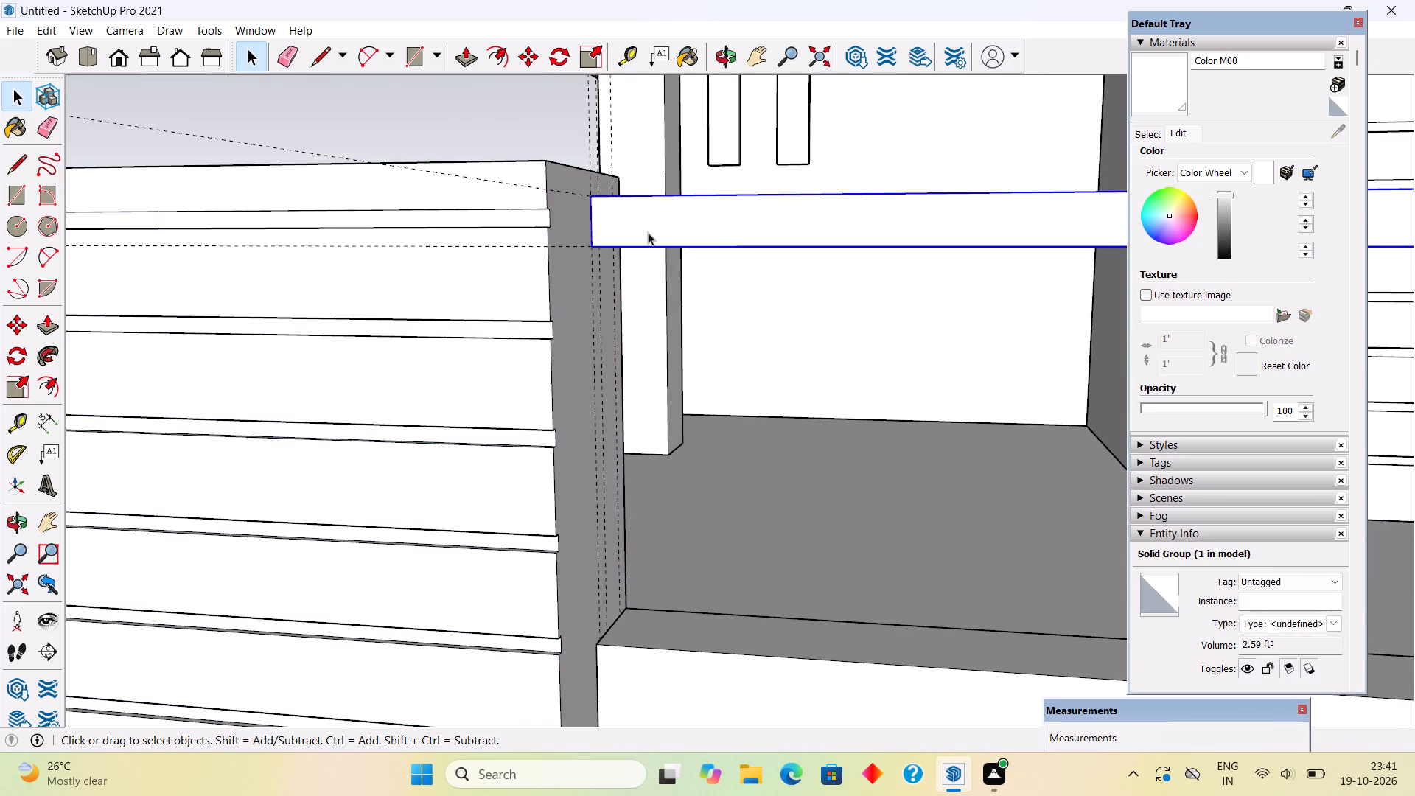
{"action": "key", "text": "m"}
{"action": "left_click", "coordinate": [588, 251]}
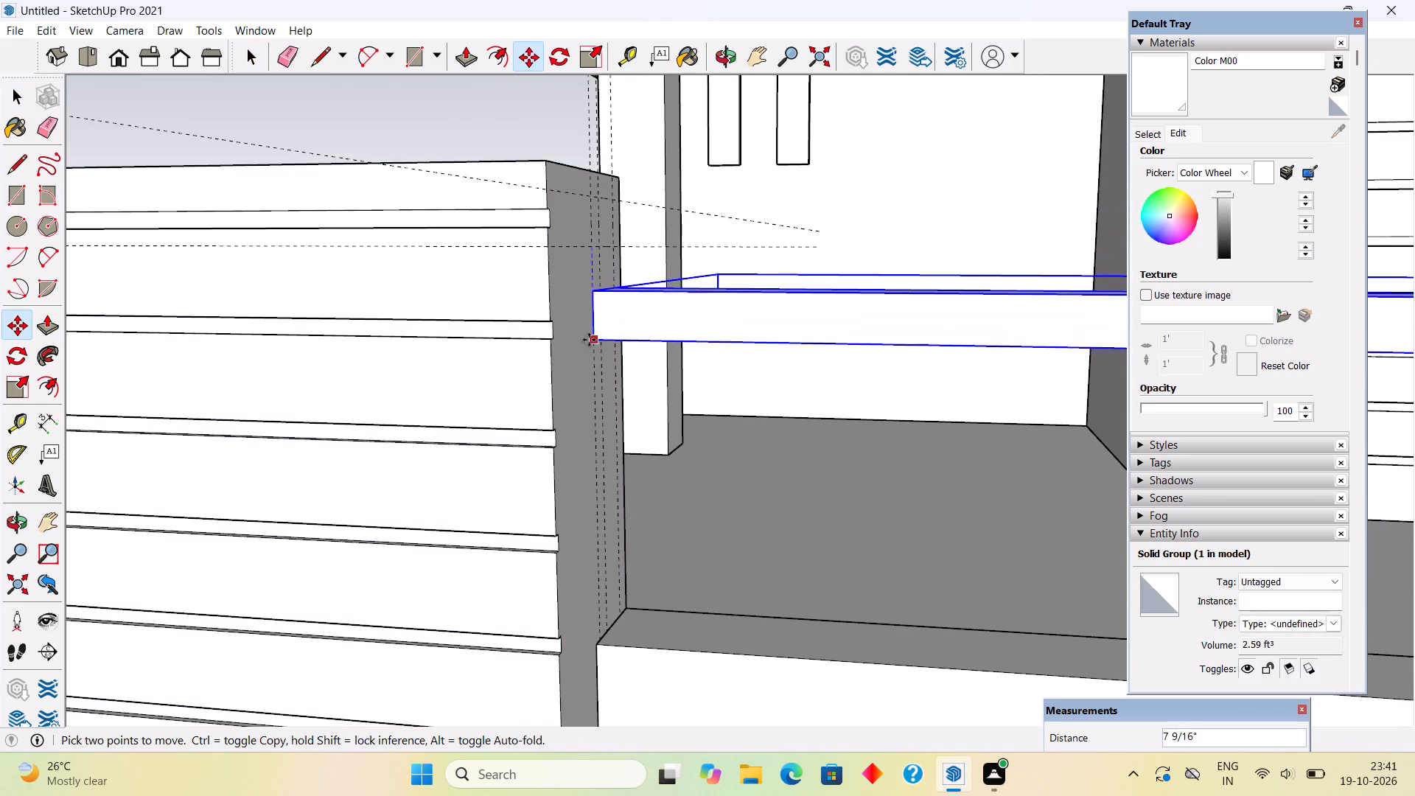